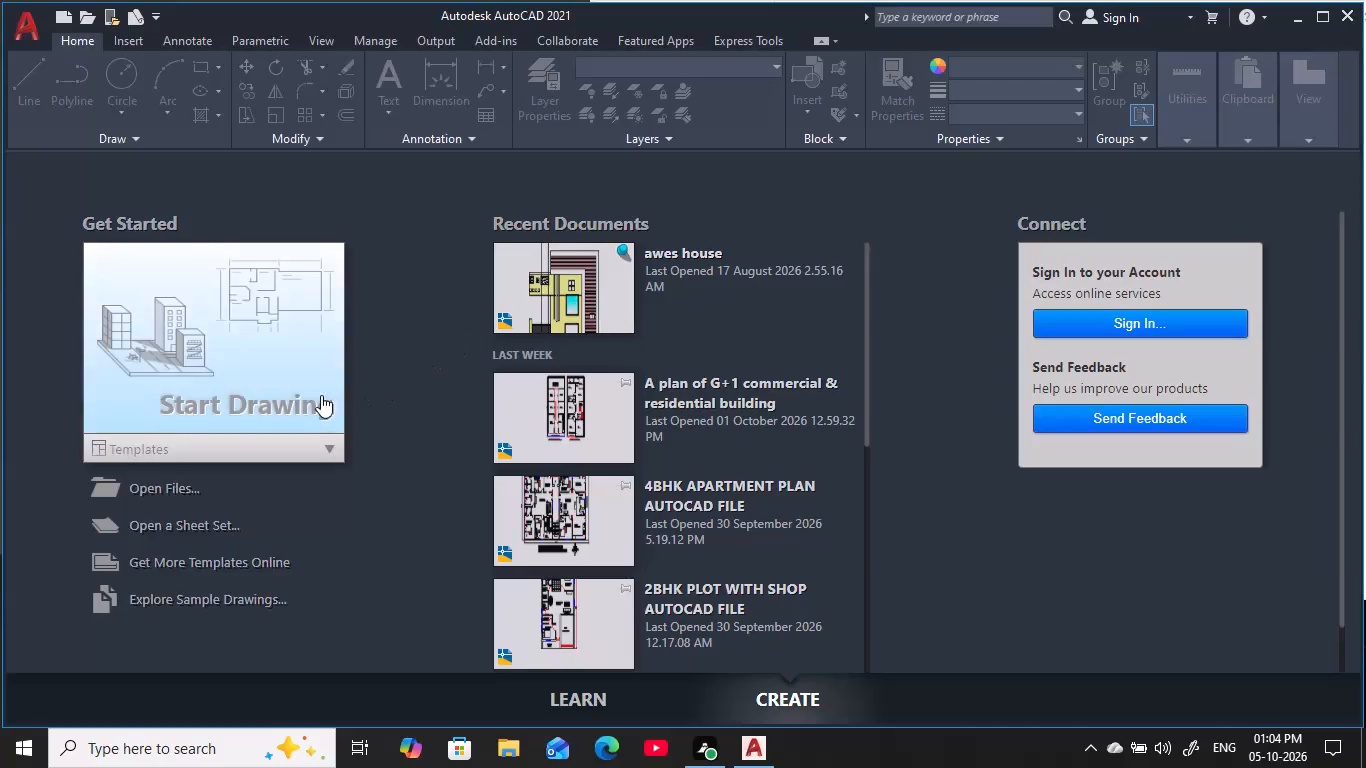
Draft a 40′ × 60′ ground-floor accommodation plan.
Start a new blank drawing and turn the background grid display off.
{"action": "left_click", "coordinate": [319, 395]}
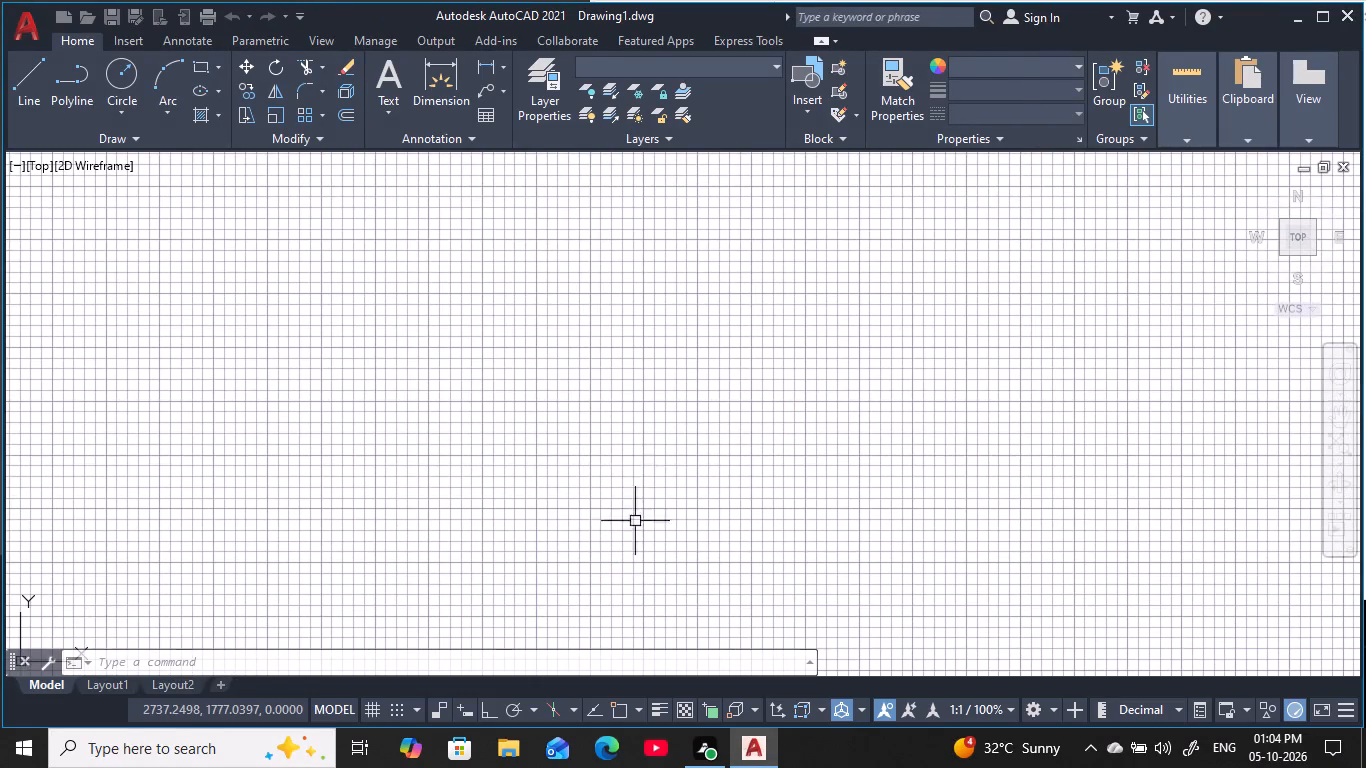
{"action": "key", "text": "F7"}
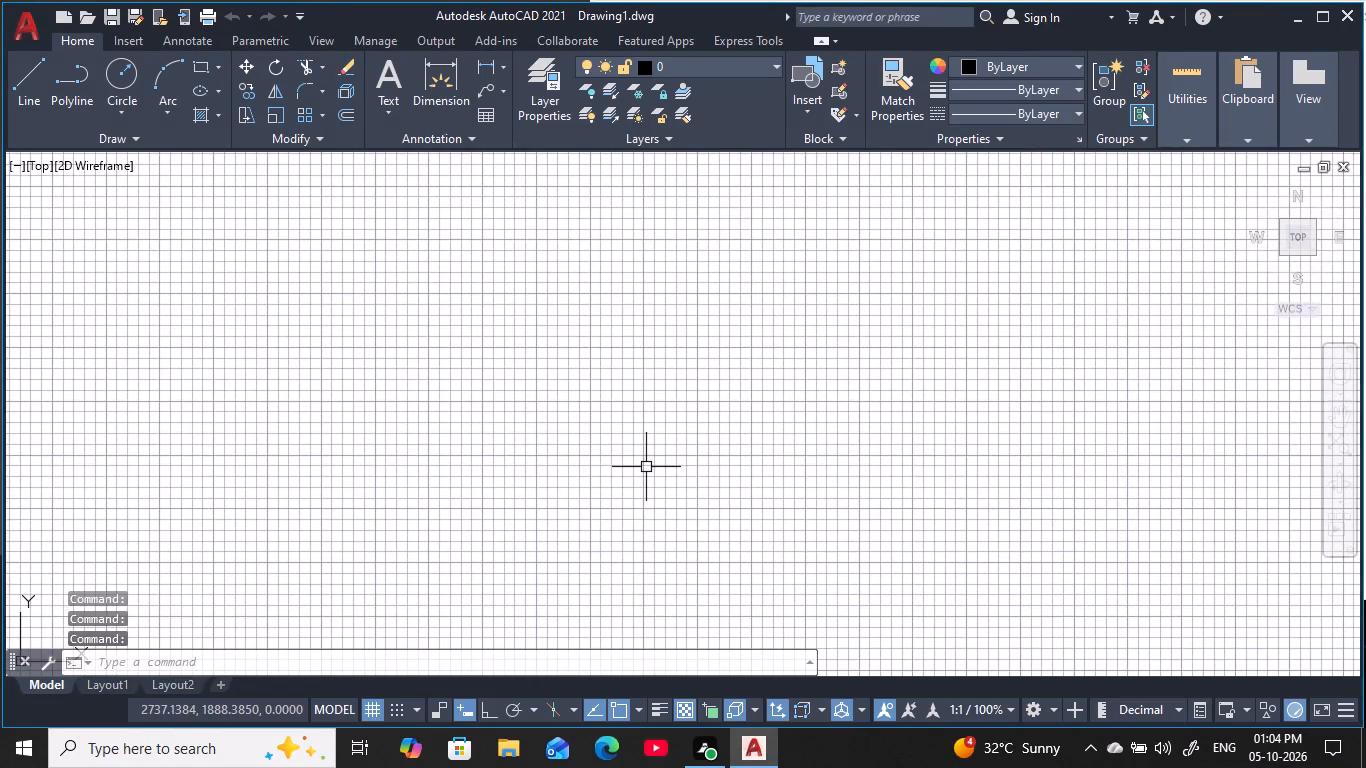
{"action": "key", "text": "F7"}
{"action": "key", "text": "F7"}
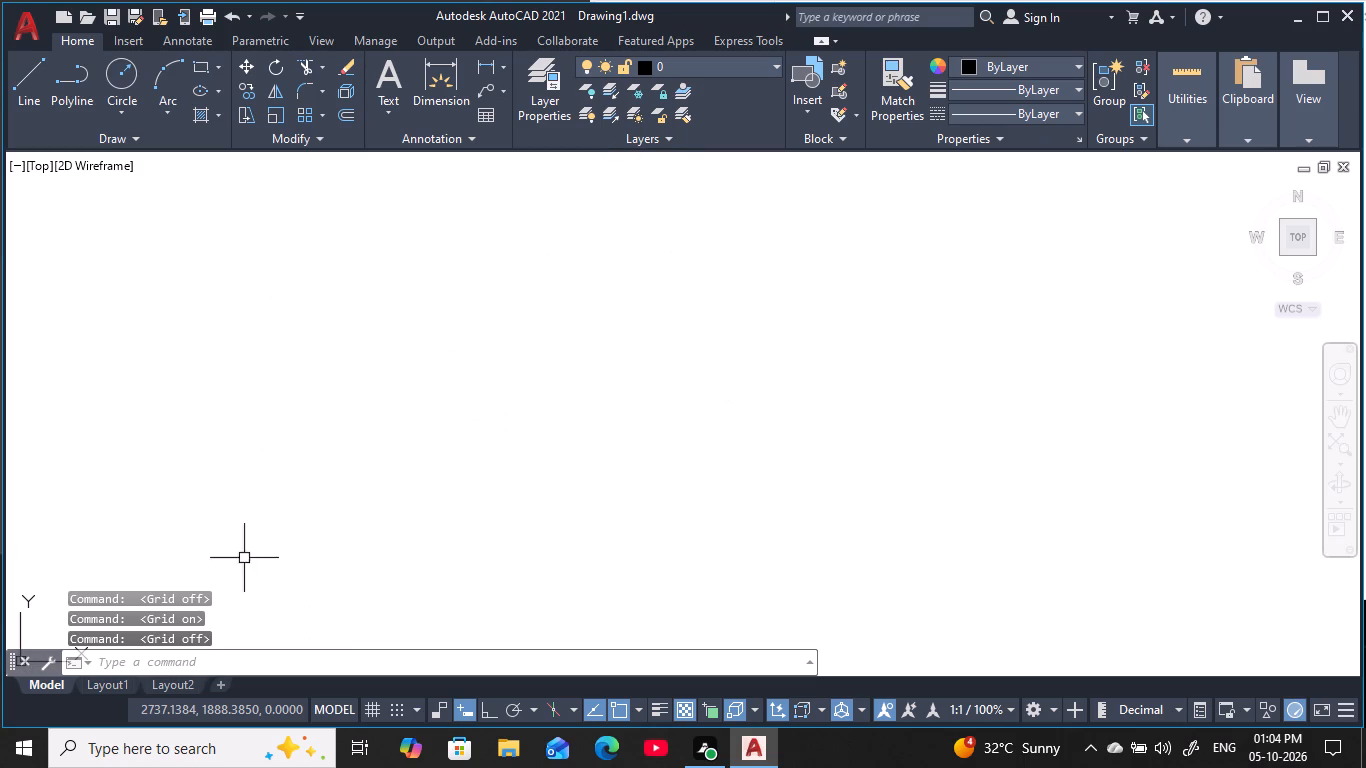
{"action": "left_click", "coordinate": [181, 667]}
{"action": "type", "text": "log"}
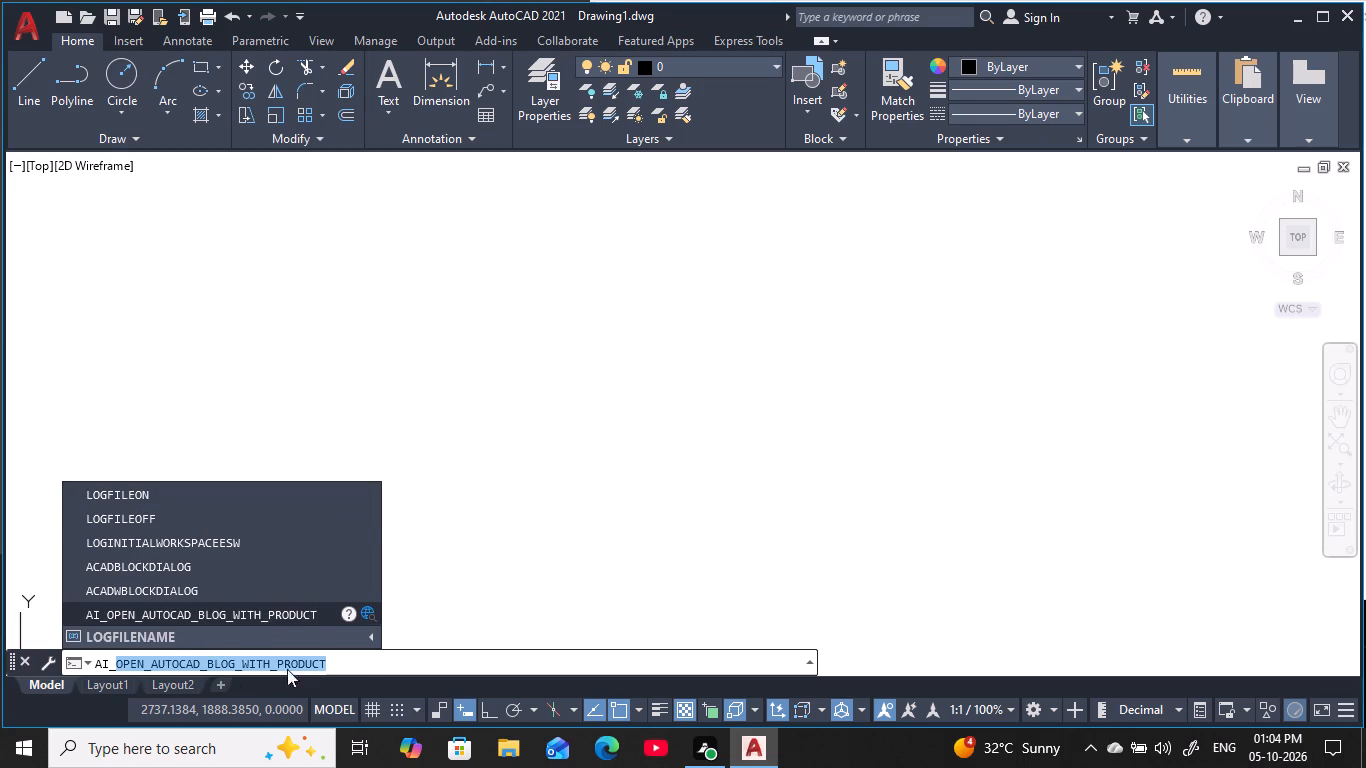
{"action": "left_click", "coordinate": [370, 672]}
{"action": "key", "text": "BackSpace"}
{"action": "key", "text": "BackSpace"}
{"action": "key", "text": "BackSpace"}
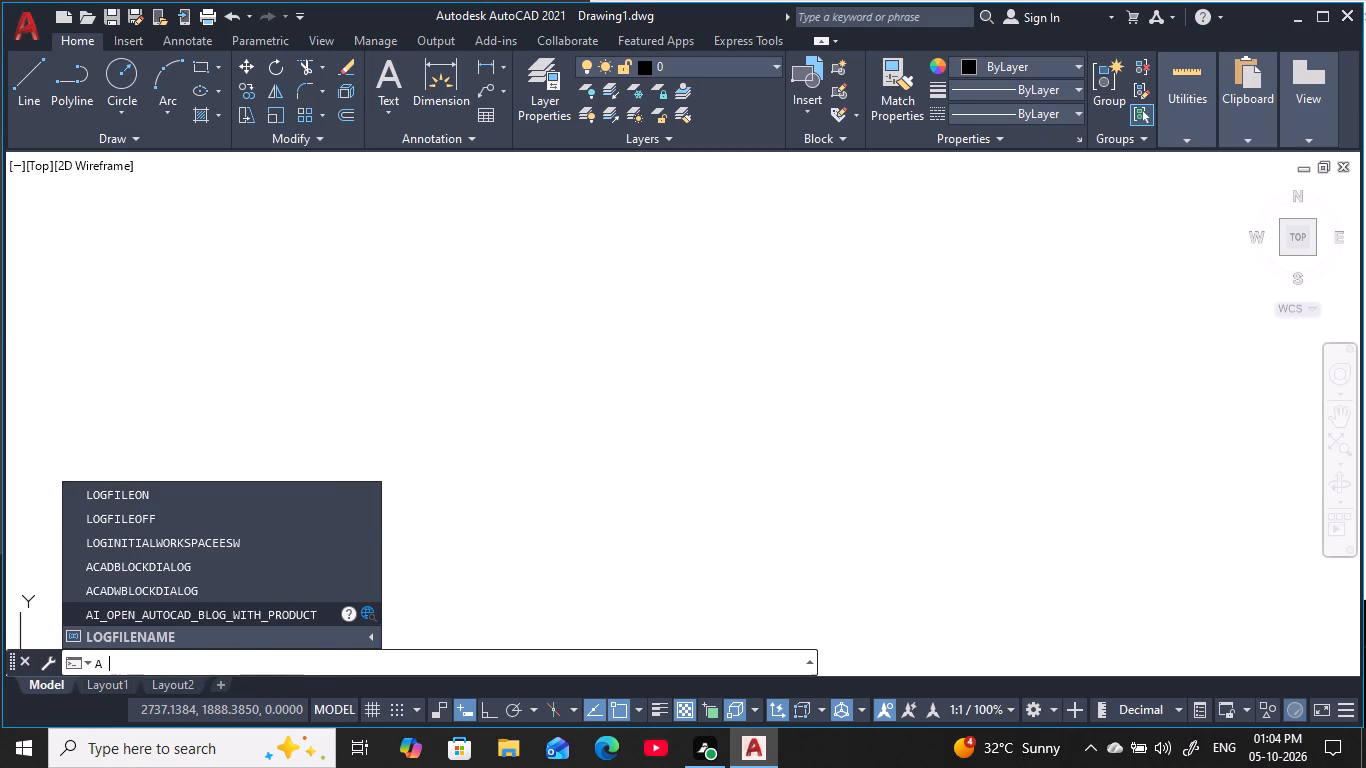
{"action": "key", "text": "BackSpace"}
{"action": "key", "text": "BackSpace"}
Enable 'Maintain a log file' in the Open and Save options and apply the change.
{"action": "type", "text": "op"}
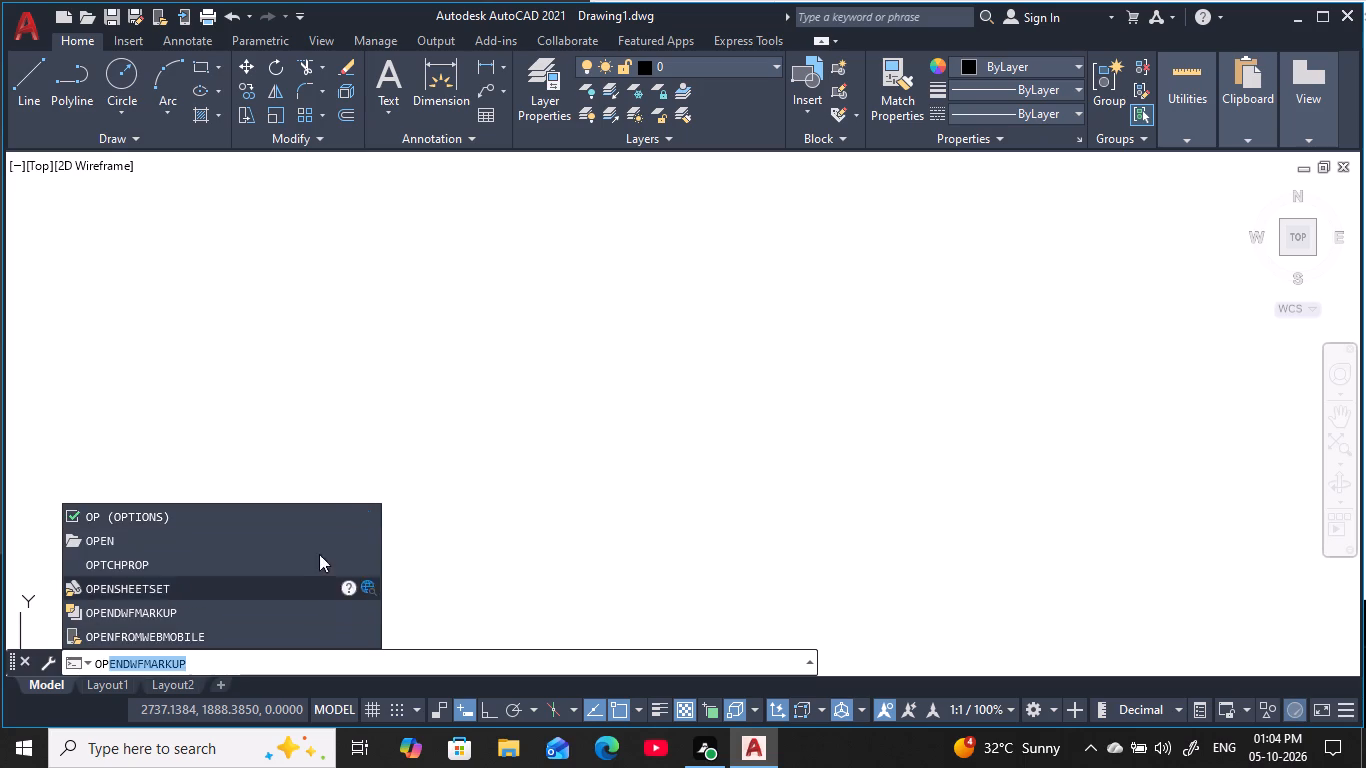
{"action": "left_click", "coordinate": [260, 513]}
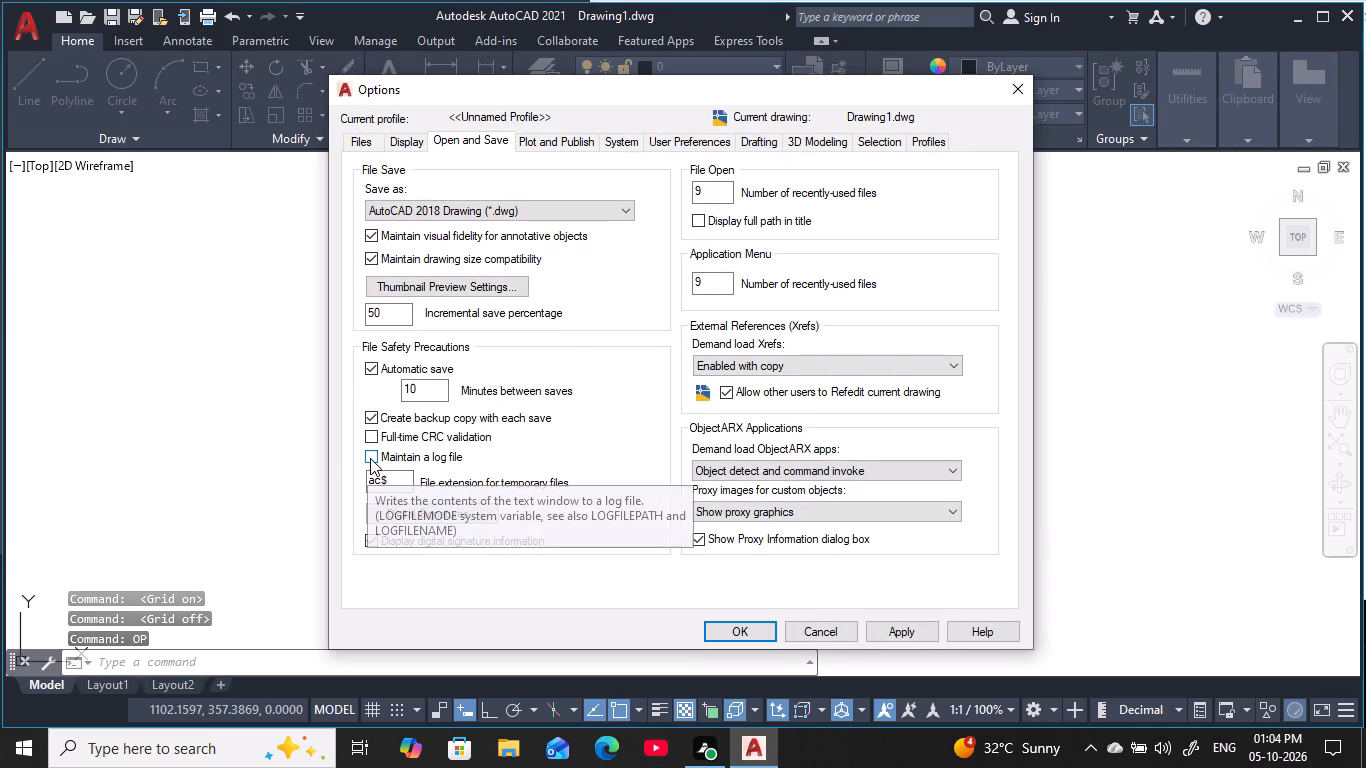
{"action": "left_click", "coordinate": [371, 457]}
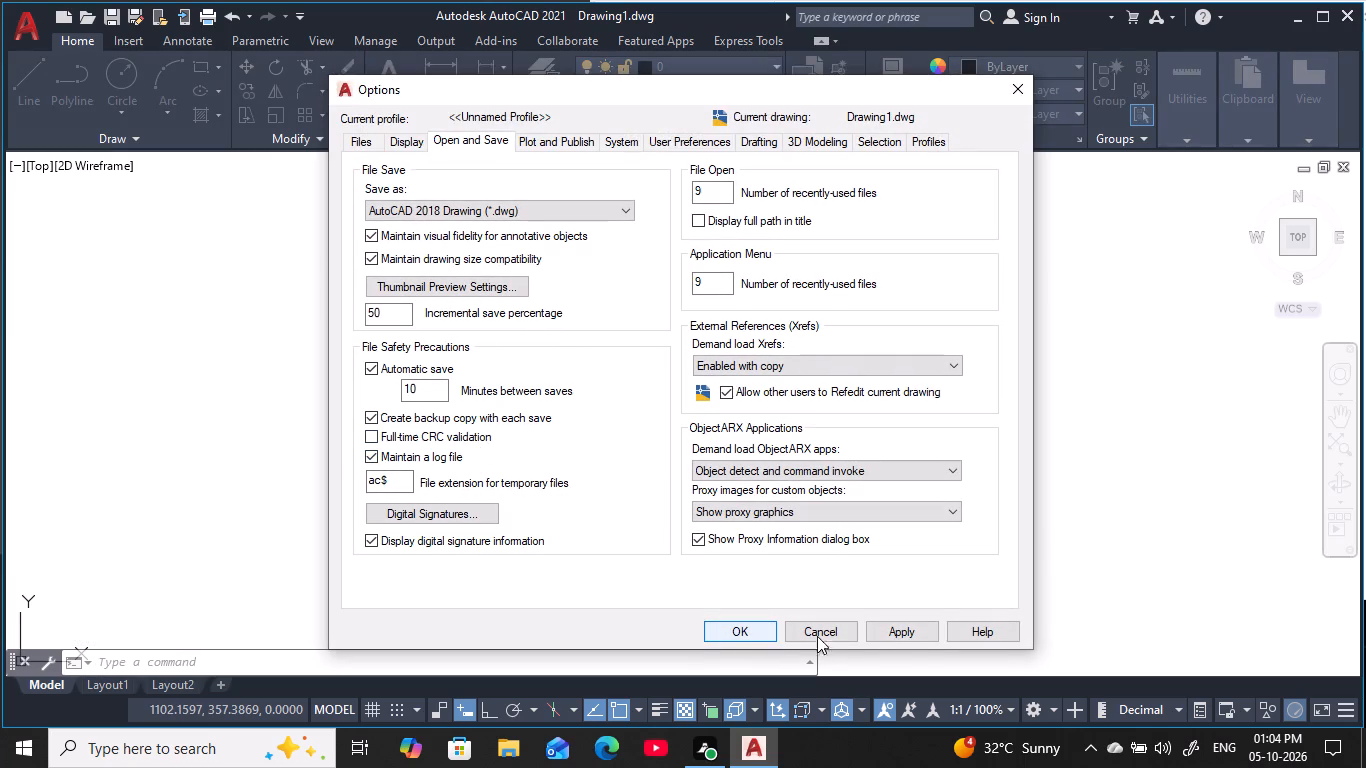
{"action": "left_click", "coordinate": [907, 647]}
{"action": "left_click", "coordinate": [911, 633]}
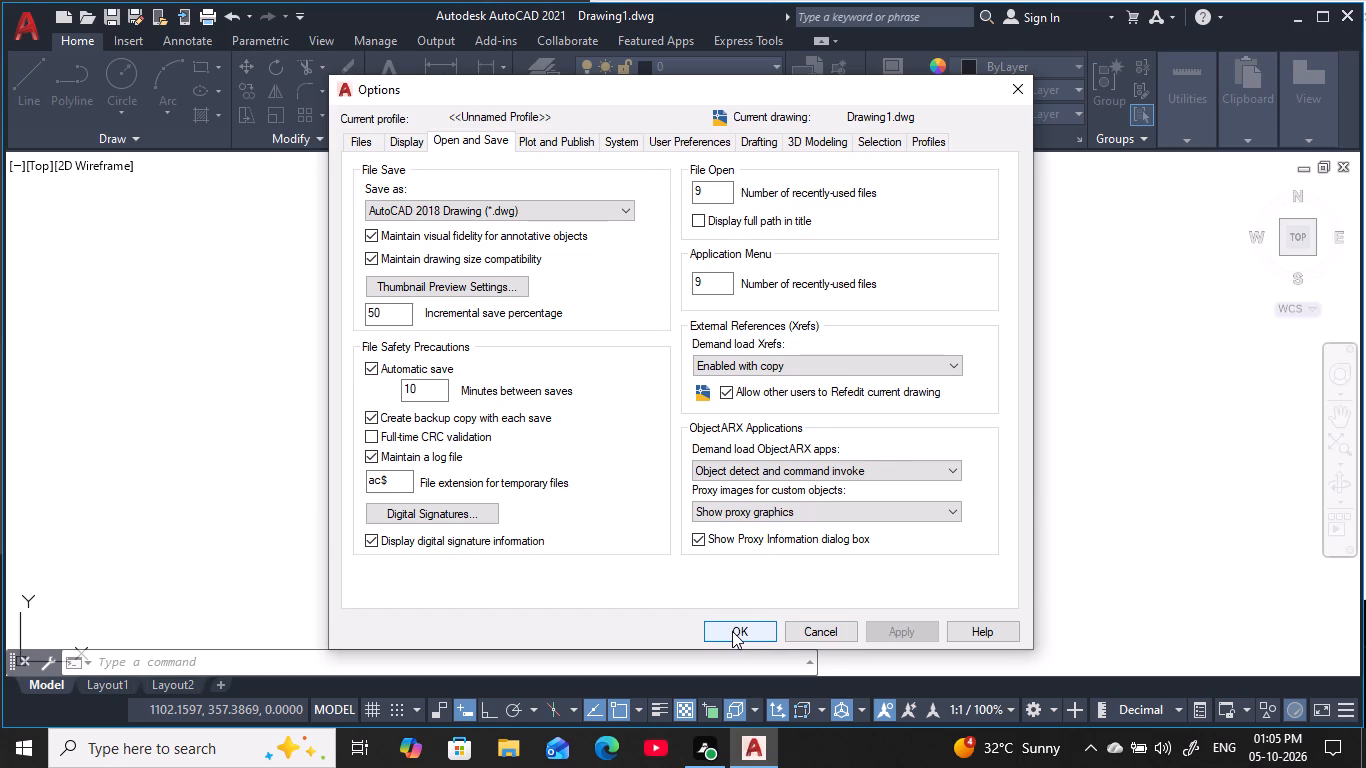
{"action": "left_click", "coordinate": [732, 631]}
Run the LOGFILEON command to switch on log file recording for the drawing.
{"action": "left_click", "coordinate": [364, 662]}
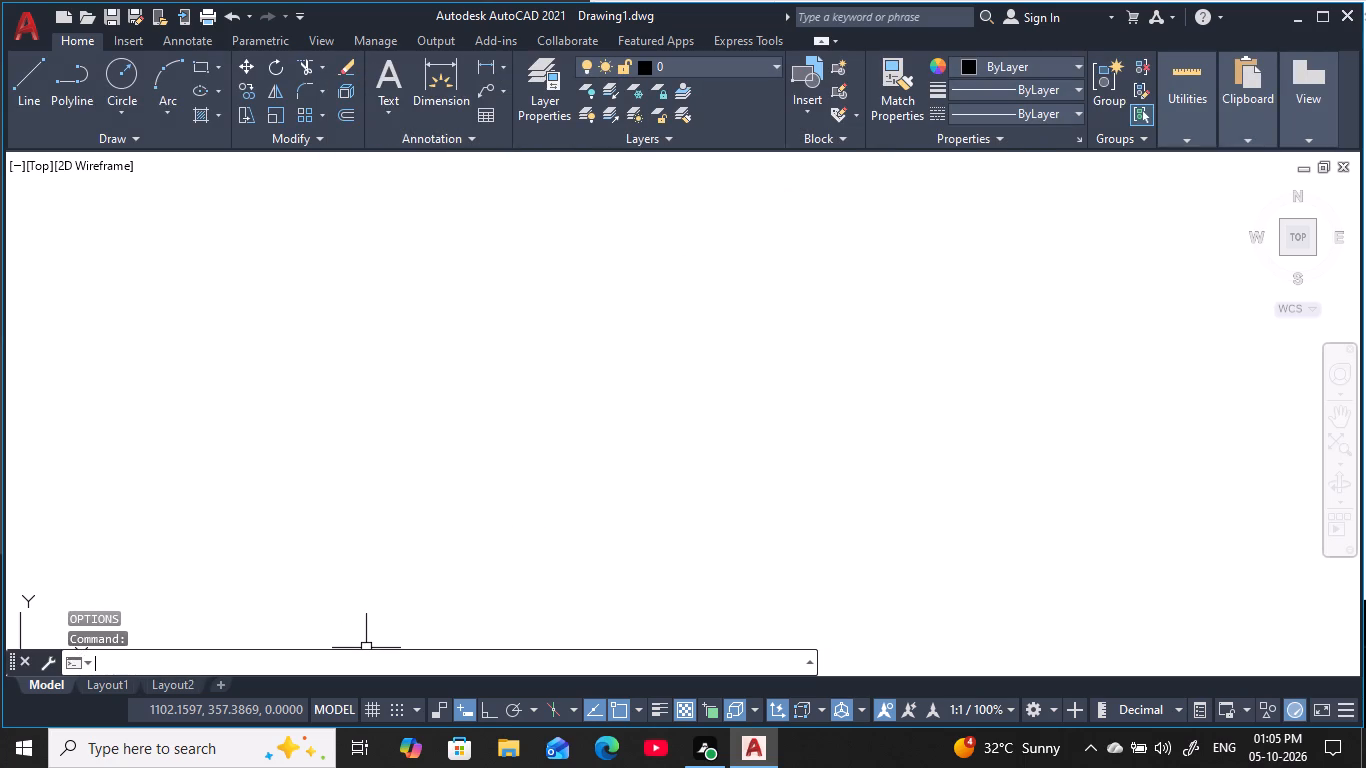
{"action": "type", "text": "lo"}
{"action": "key", "text": "g"}
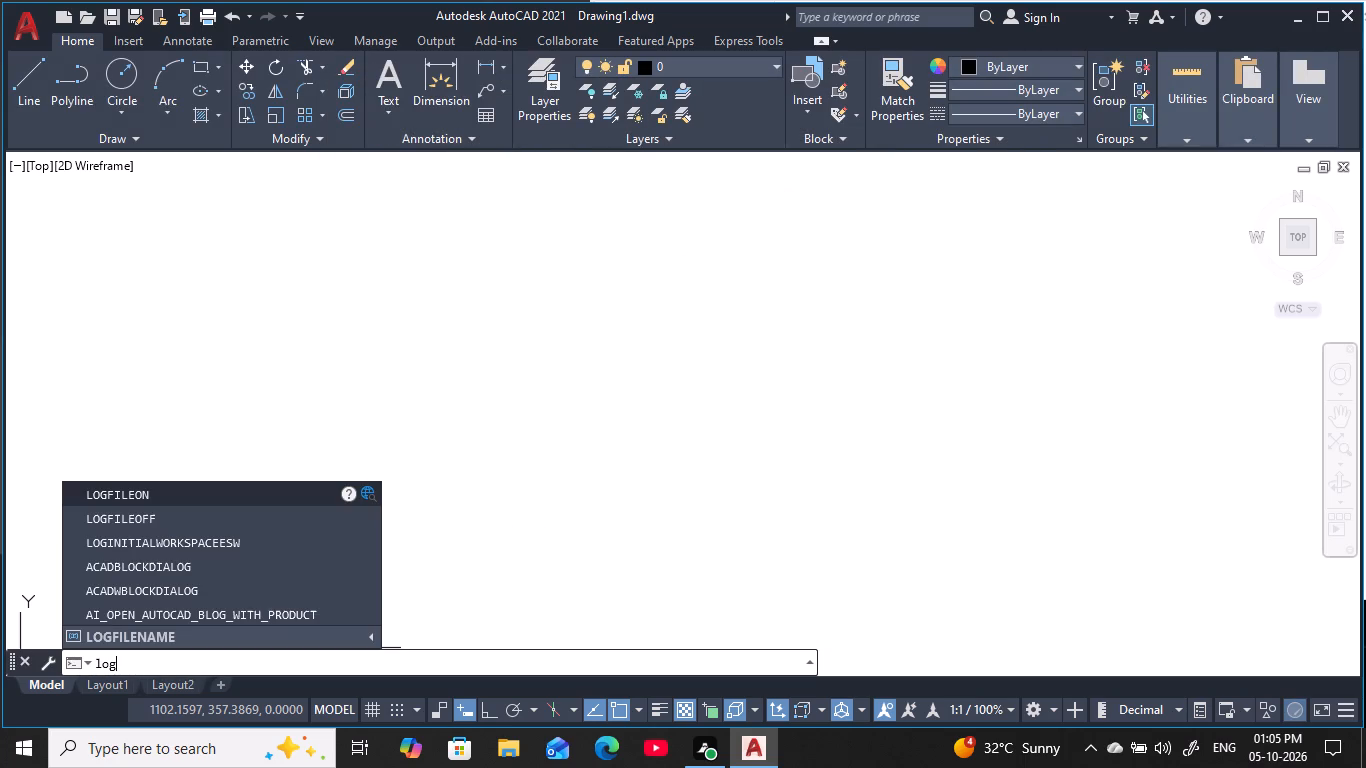
{"action": "left_click", "coordinate": [146, 495]}
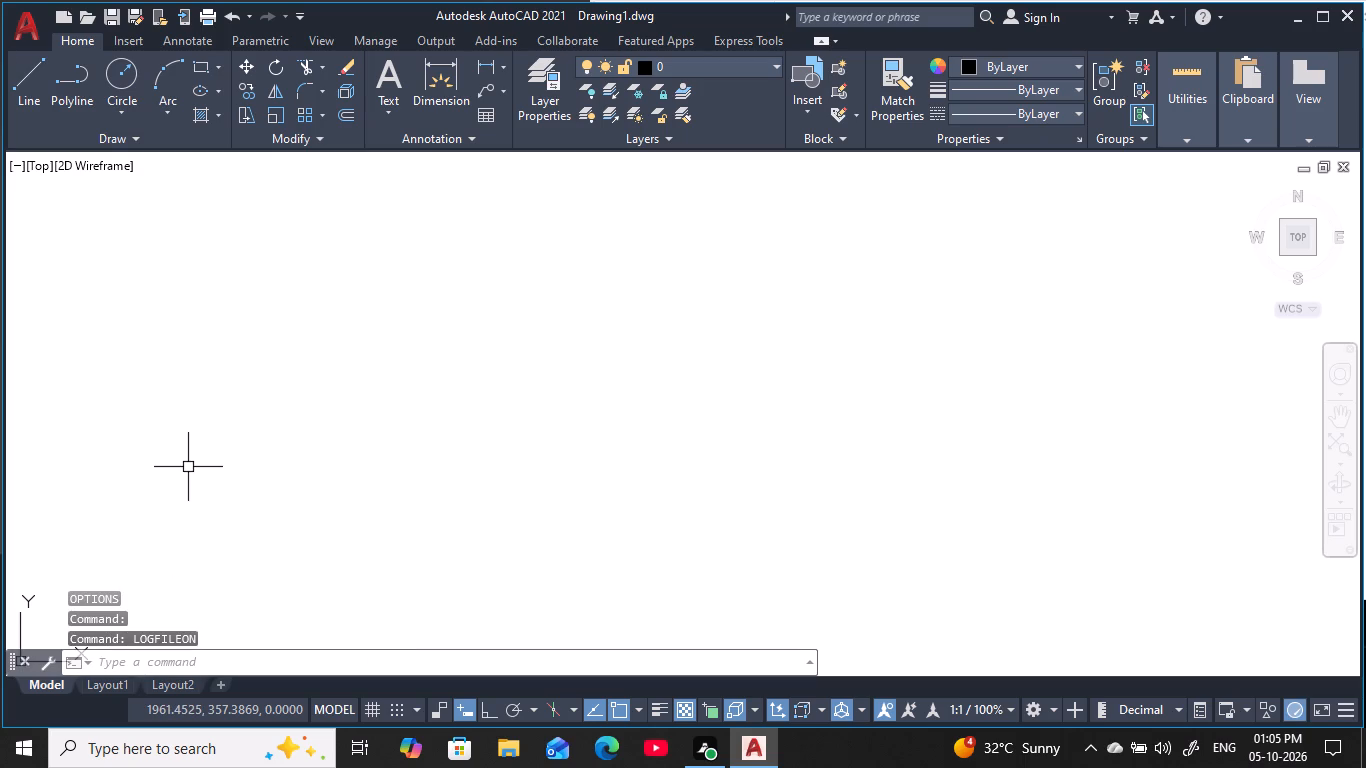
{"action": "key", "text": "Escape"}
{"action": "key", "text": "Escape"}
{"action": "key", "text": "Escape"}
{"action": "key", "text": "Escape"}
{"action": "key", "text": "Escape"}
{"action": "key", "text": "Escape"}
{"action": "key", "text": "Escape"}
{"action": "key", "text": "Escape"}
{"action": "key", "text": "Escape"}
{"action": "key", "text": "Escape"}
{"action": "key", "text": "Escape"}
{"action": "key", "text": "Escape"}
{"action": "key", "text": "Escape"}
{"action": "key", "text": "Escape"}
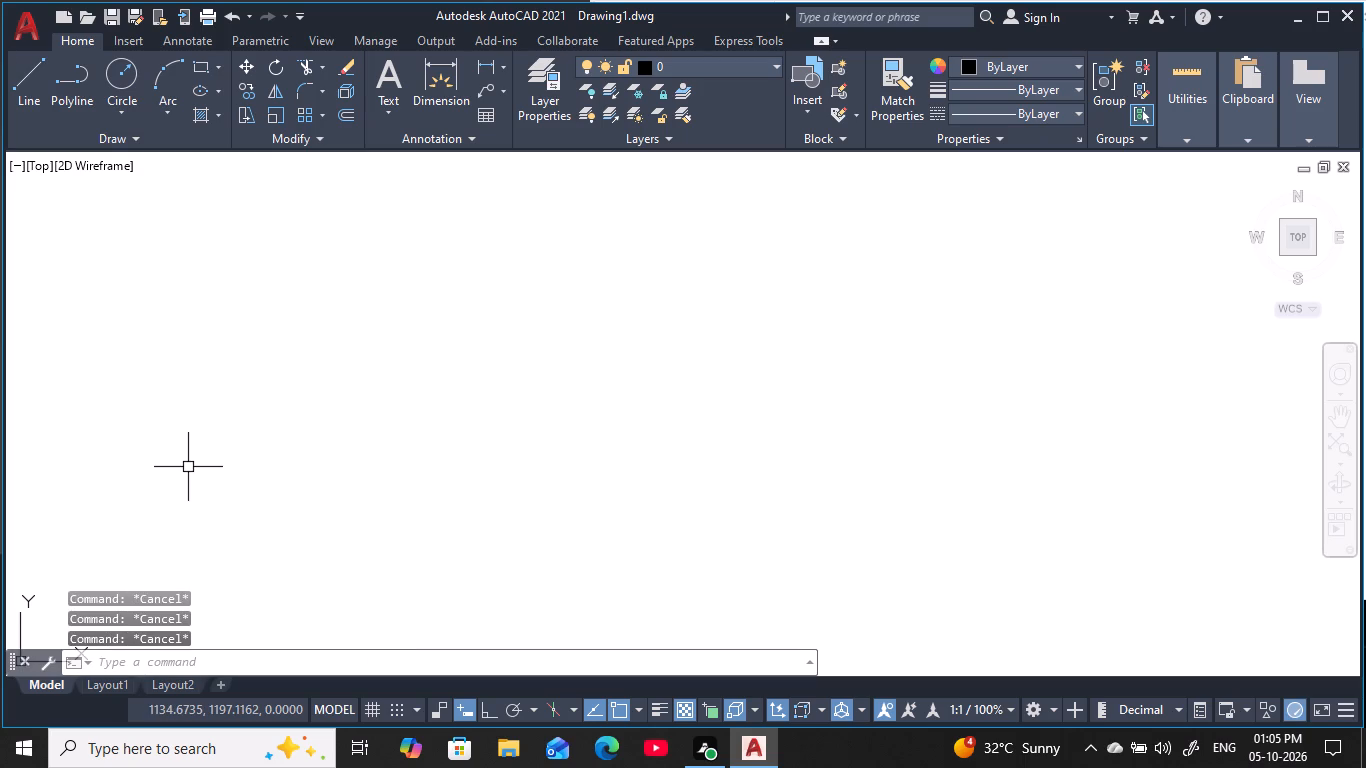
Check the expanded command history for the commands run so far.
{"action": "key", "text": "F2"}
{"action": "scroll", "coordinate": [211, 533], "scroll_direction": "down", "scroll_amount": 4}
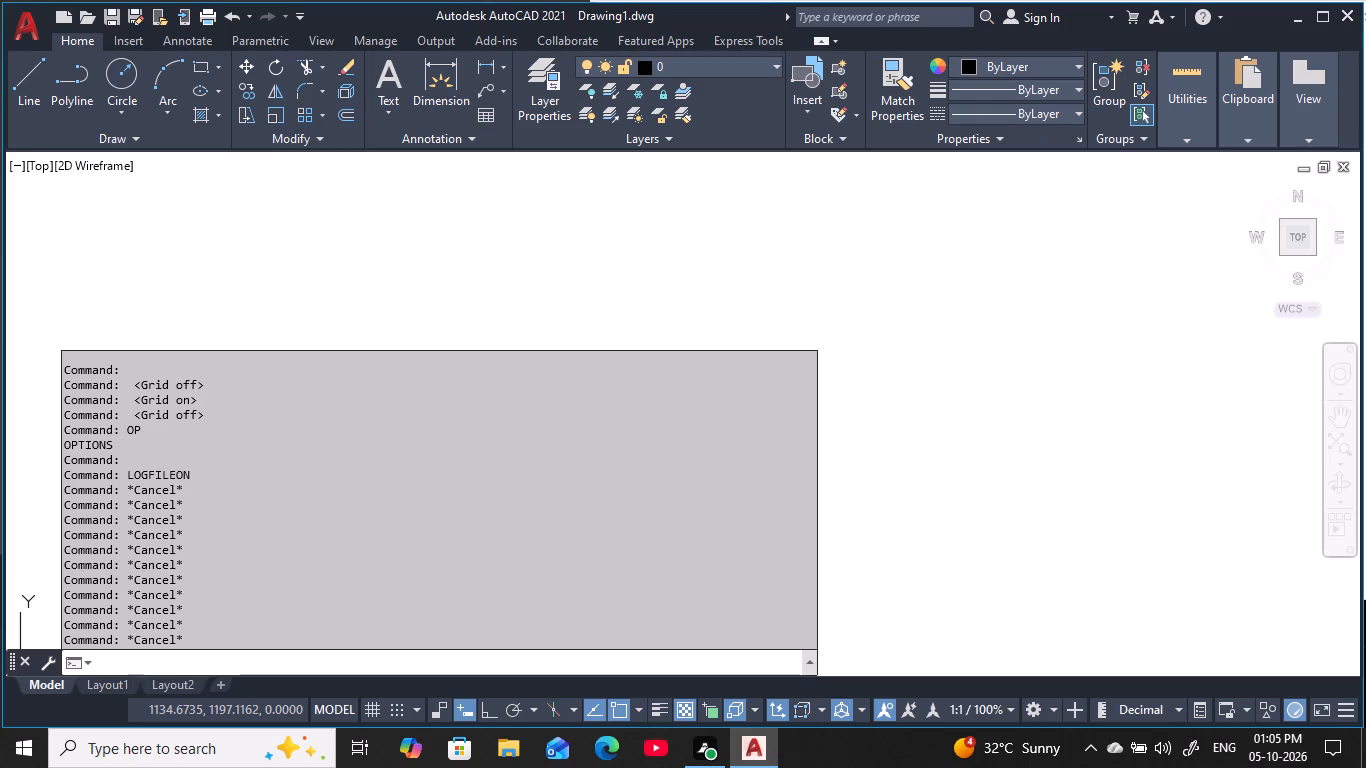
{"action": "key", "text": "Escape"}
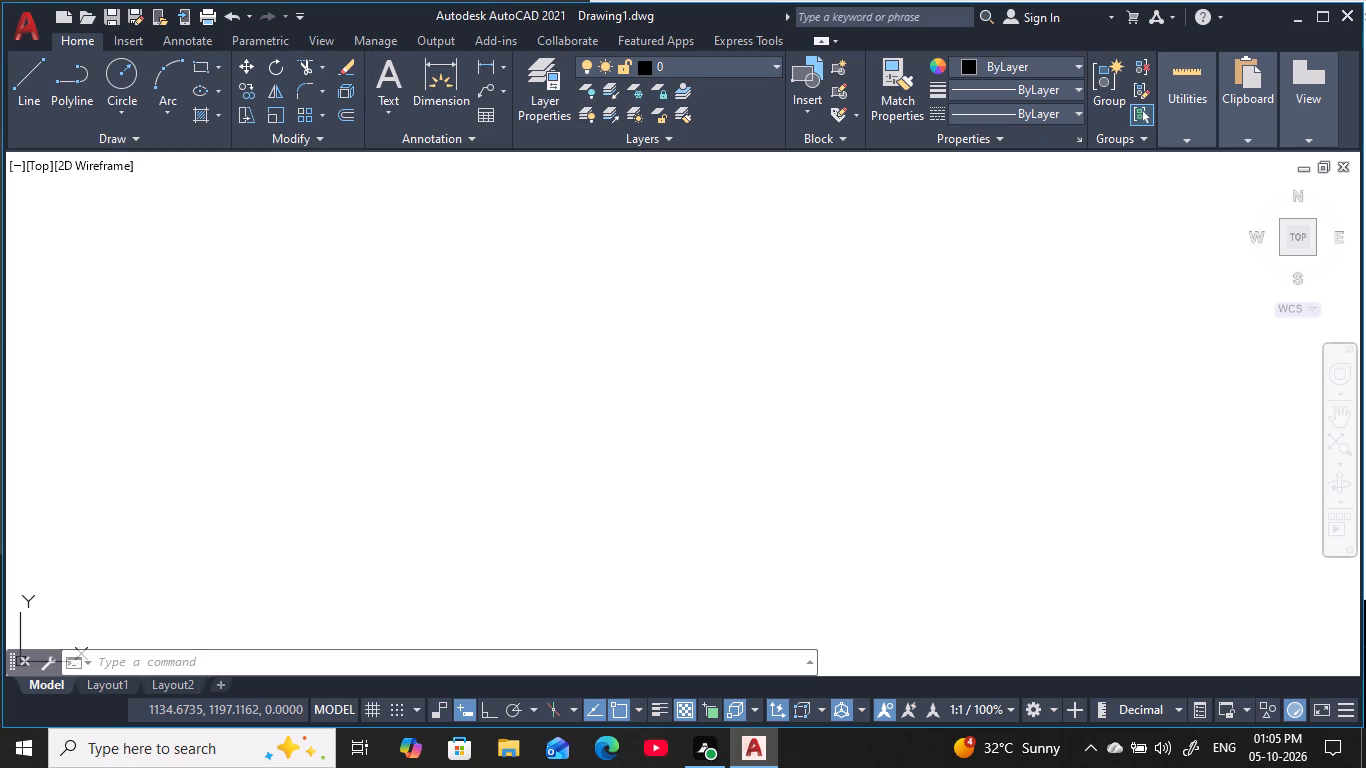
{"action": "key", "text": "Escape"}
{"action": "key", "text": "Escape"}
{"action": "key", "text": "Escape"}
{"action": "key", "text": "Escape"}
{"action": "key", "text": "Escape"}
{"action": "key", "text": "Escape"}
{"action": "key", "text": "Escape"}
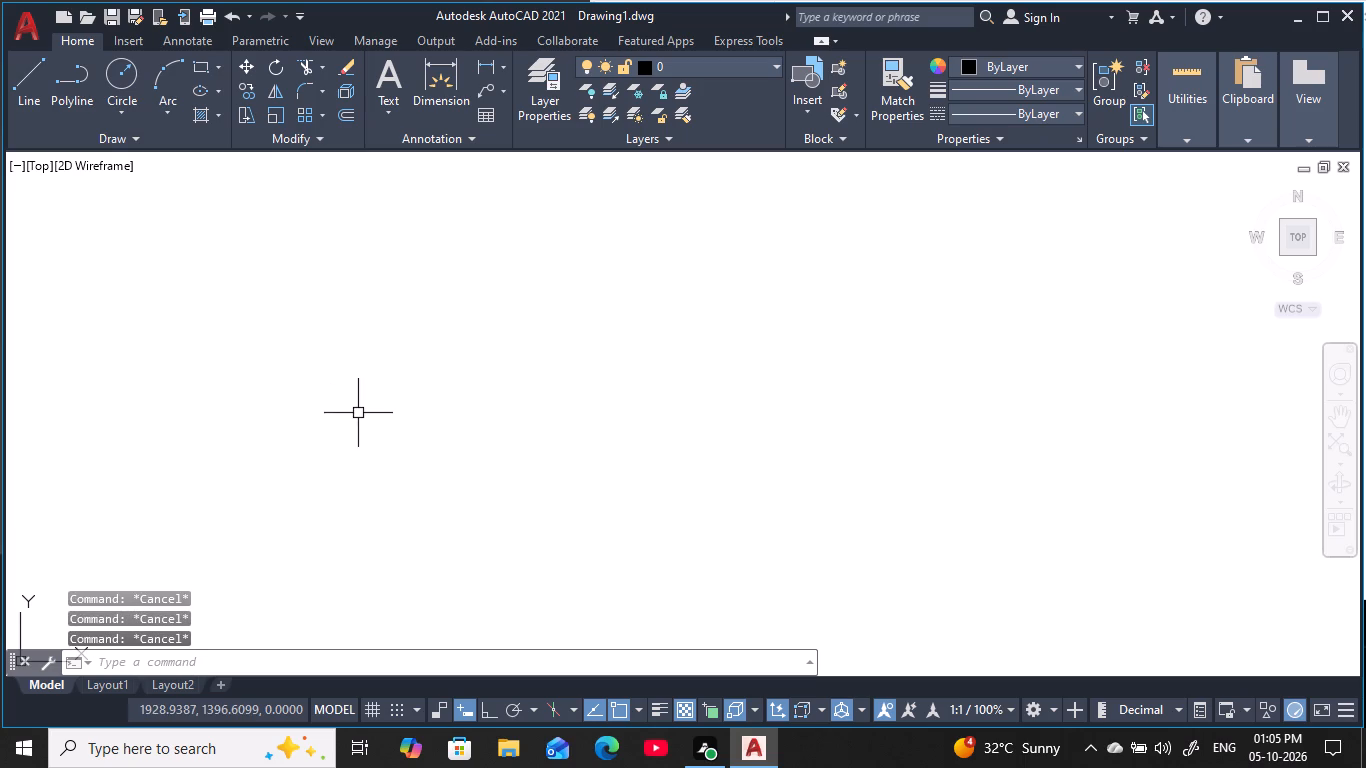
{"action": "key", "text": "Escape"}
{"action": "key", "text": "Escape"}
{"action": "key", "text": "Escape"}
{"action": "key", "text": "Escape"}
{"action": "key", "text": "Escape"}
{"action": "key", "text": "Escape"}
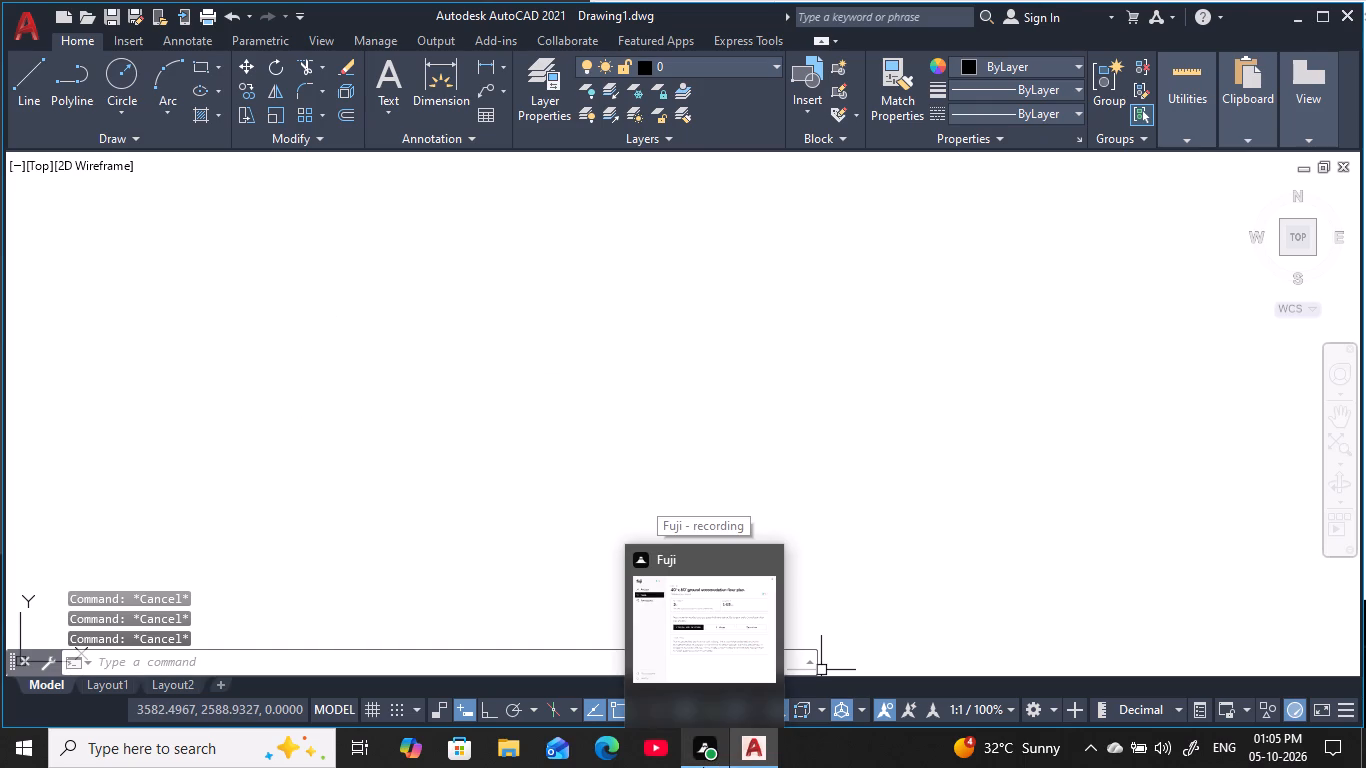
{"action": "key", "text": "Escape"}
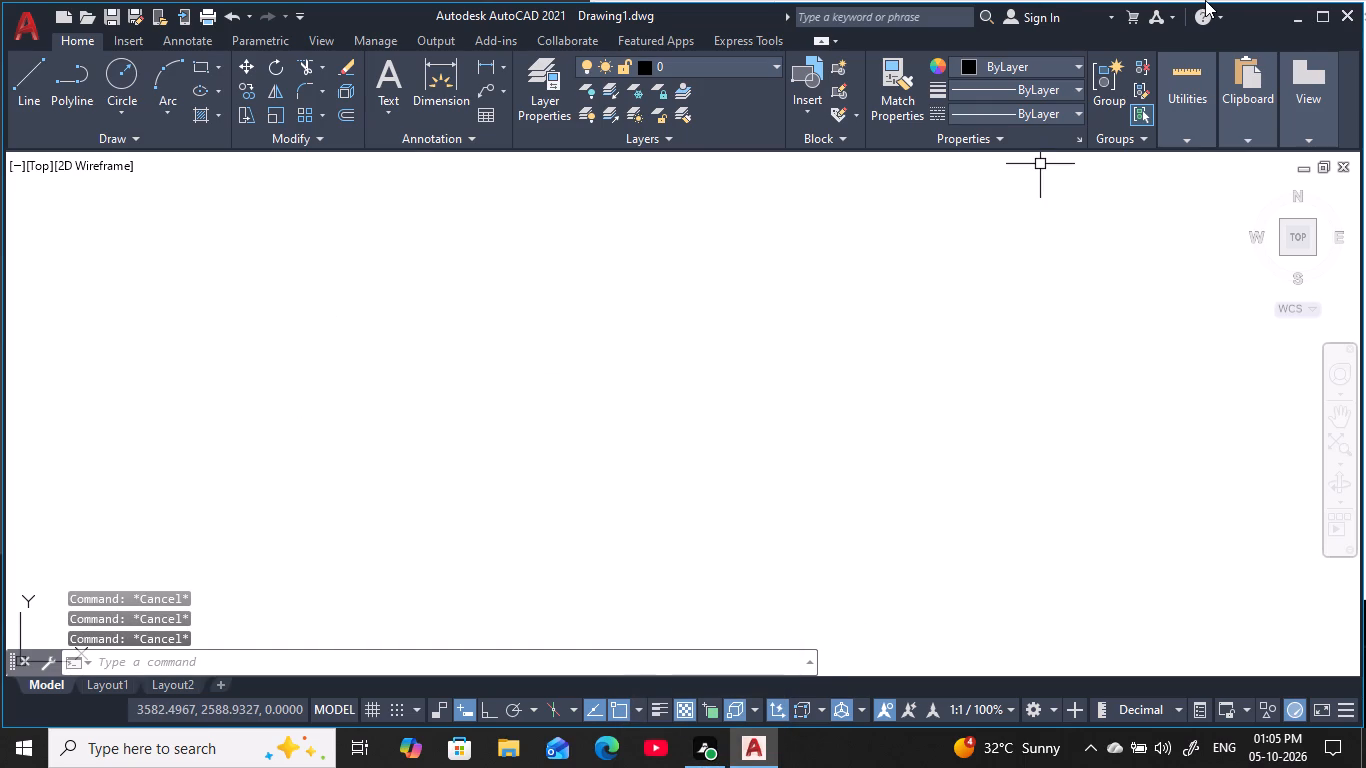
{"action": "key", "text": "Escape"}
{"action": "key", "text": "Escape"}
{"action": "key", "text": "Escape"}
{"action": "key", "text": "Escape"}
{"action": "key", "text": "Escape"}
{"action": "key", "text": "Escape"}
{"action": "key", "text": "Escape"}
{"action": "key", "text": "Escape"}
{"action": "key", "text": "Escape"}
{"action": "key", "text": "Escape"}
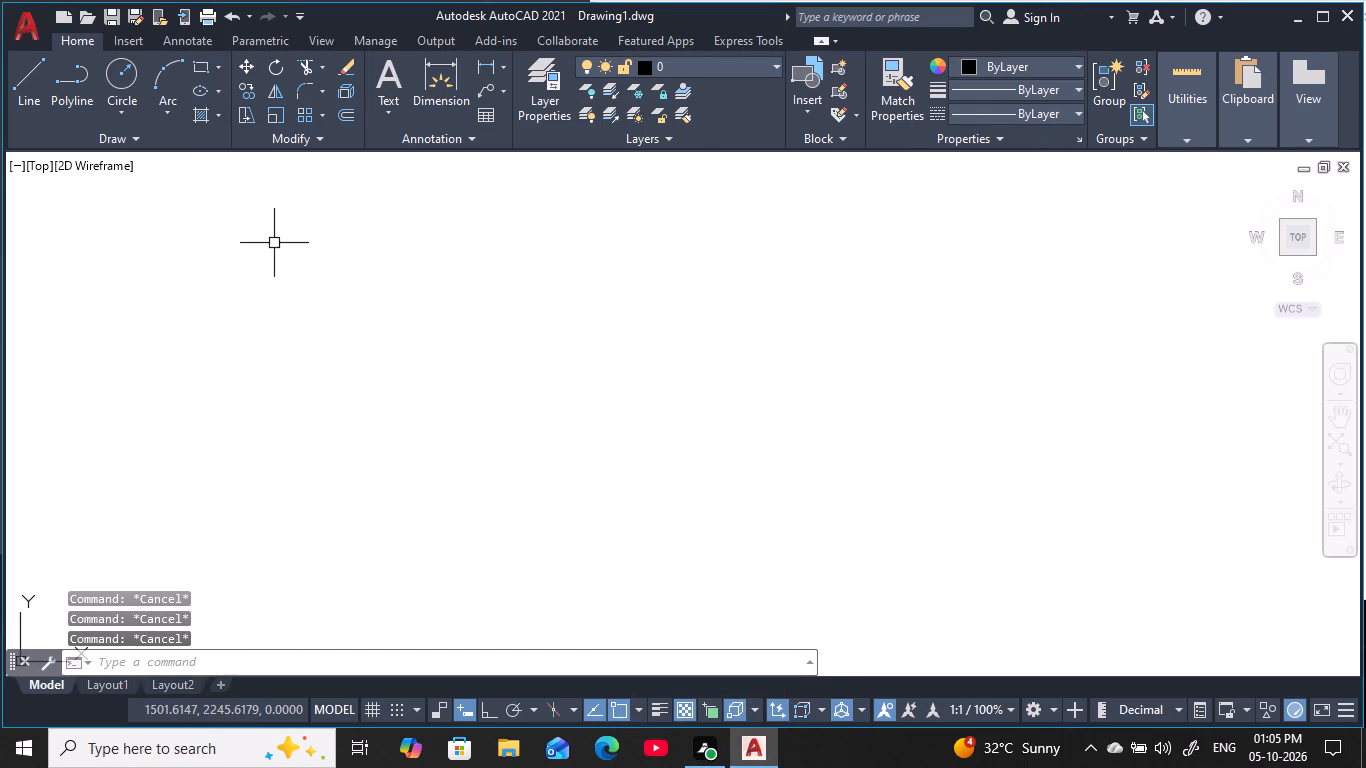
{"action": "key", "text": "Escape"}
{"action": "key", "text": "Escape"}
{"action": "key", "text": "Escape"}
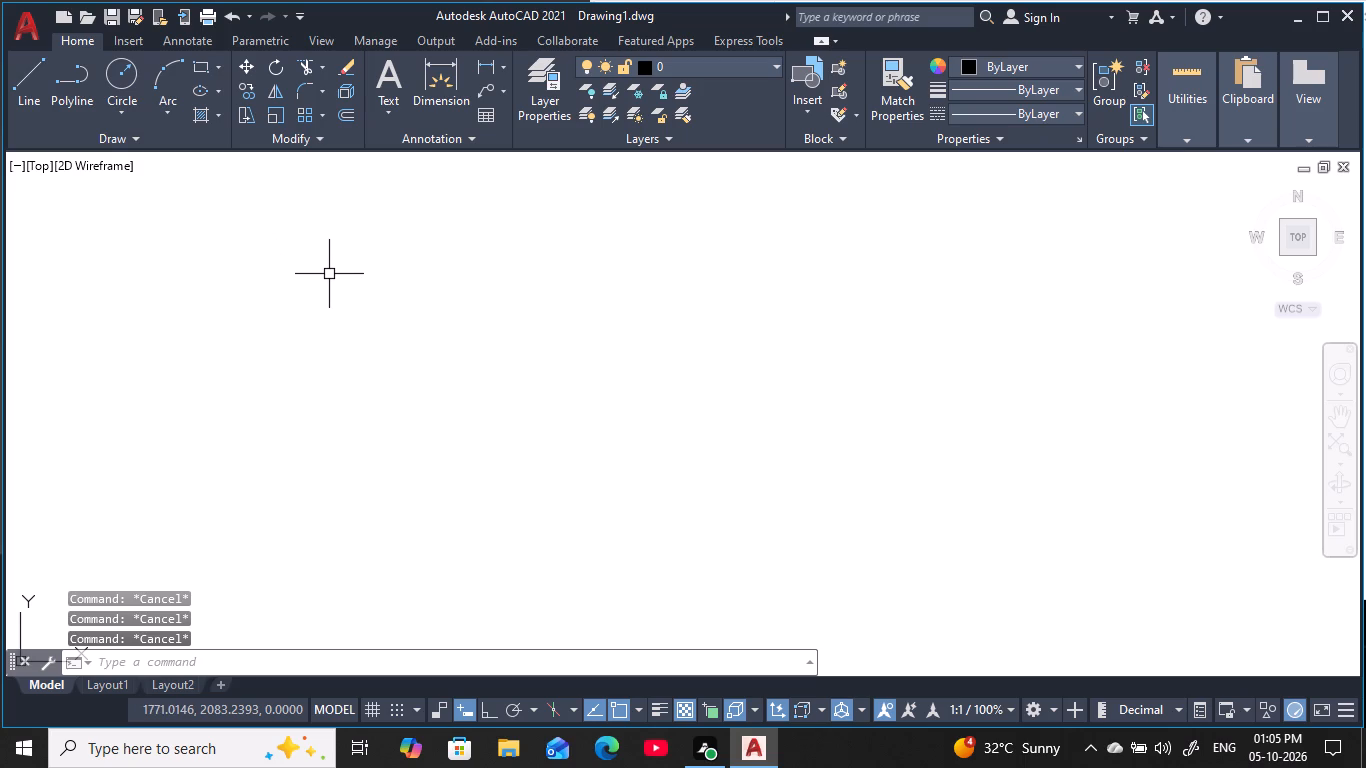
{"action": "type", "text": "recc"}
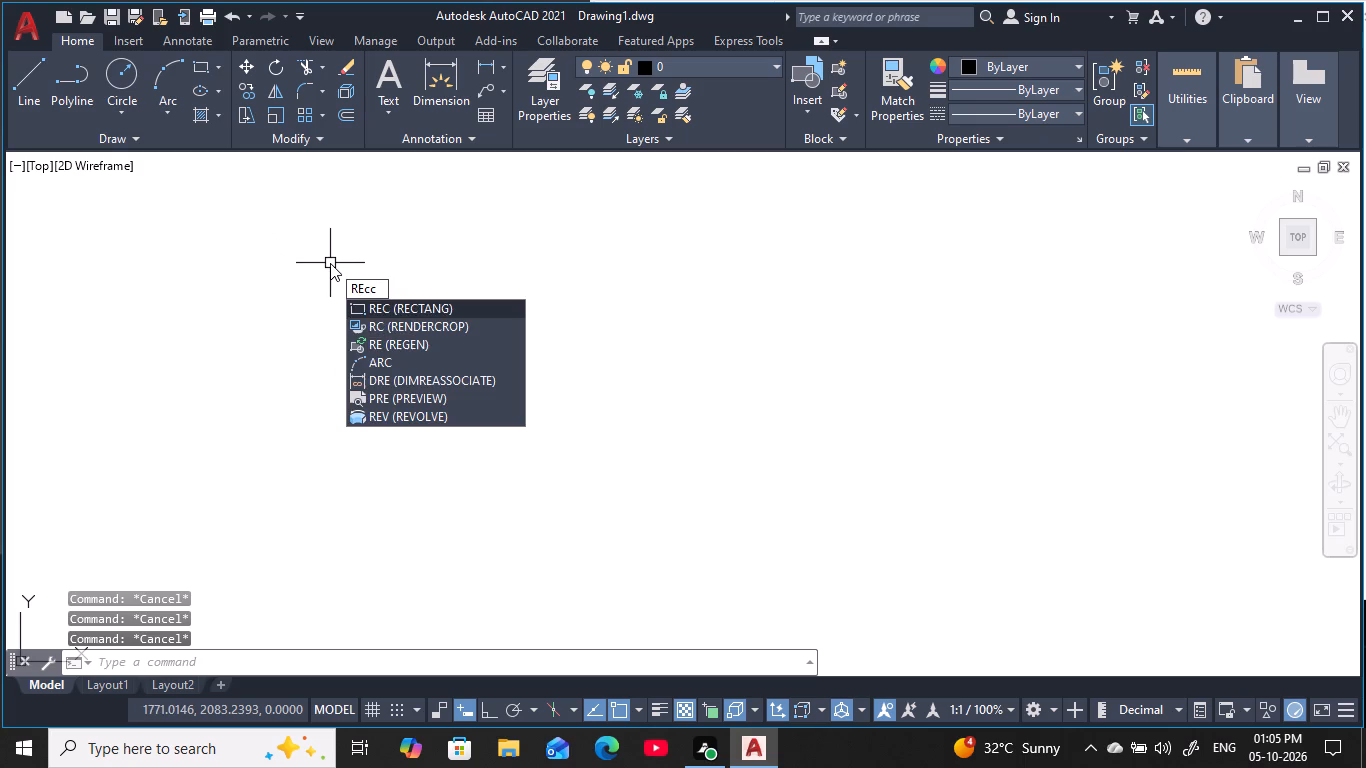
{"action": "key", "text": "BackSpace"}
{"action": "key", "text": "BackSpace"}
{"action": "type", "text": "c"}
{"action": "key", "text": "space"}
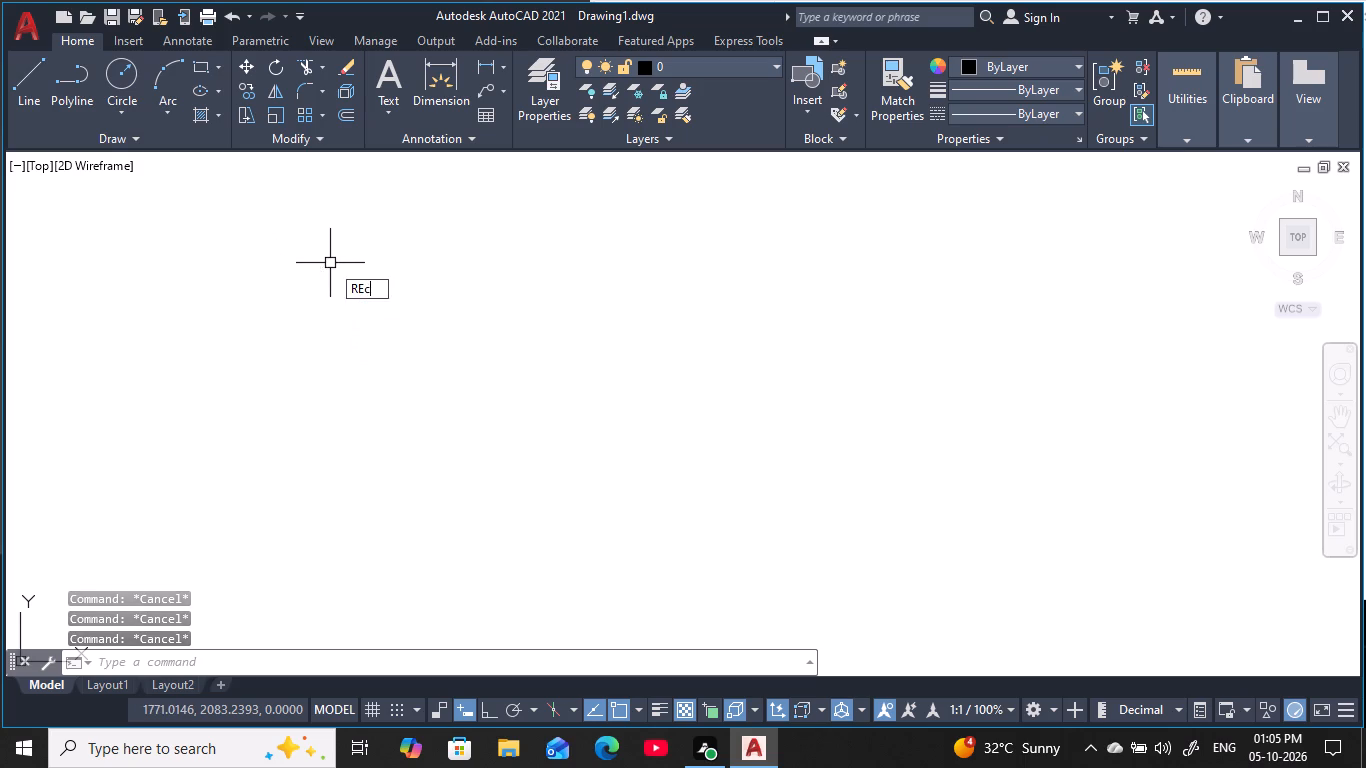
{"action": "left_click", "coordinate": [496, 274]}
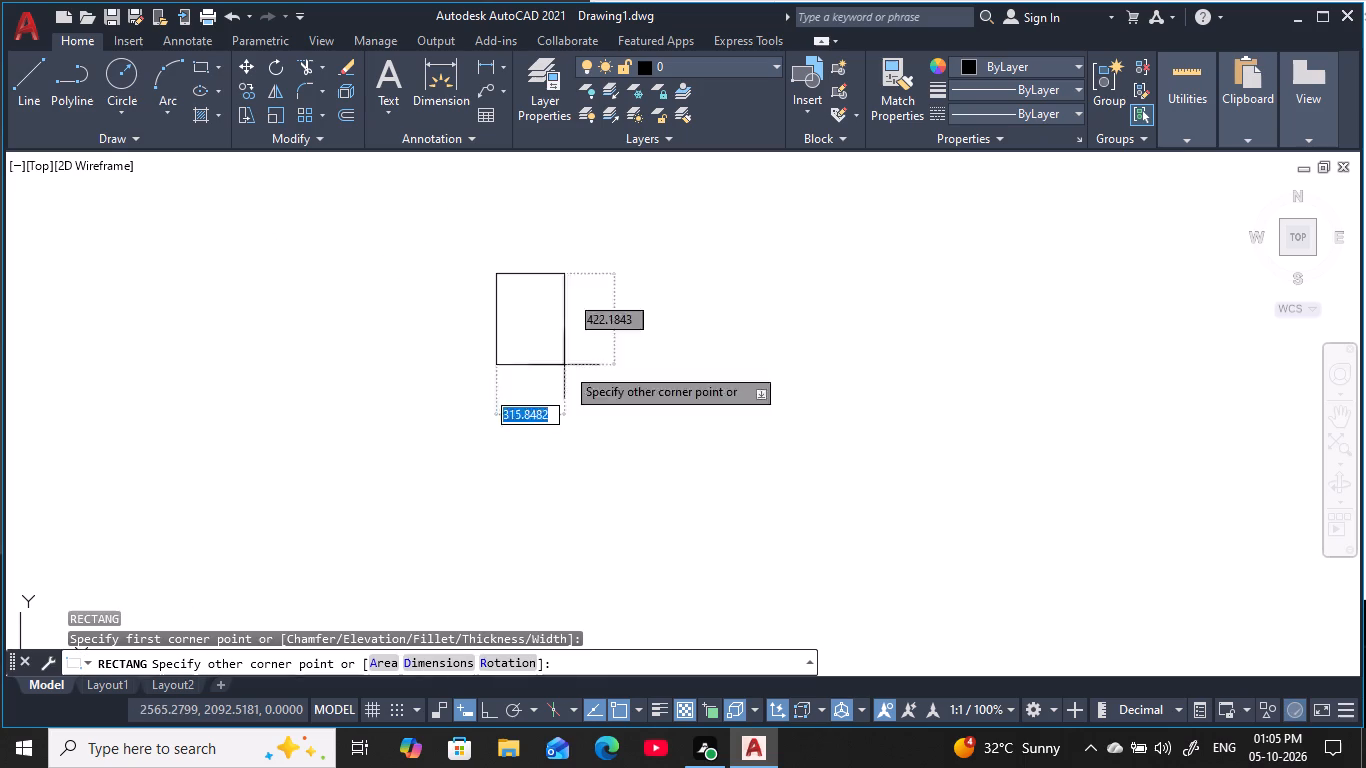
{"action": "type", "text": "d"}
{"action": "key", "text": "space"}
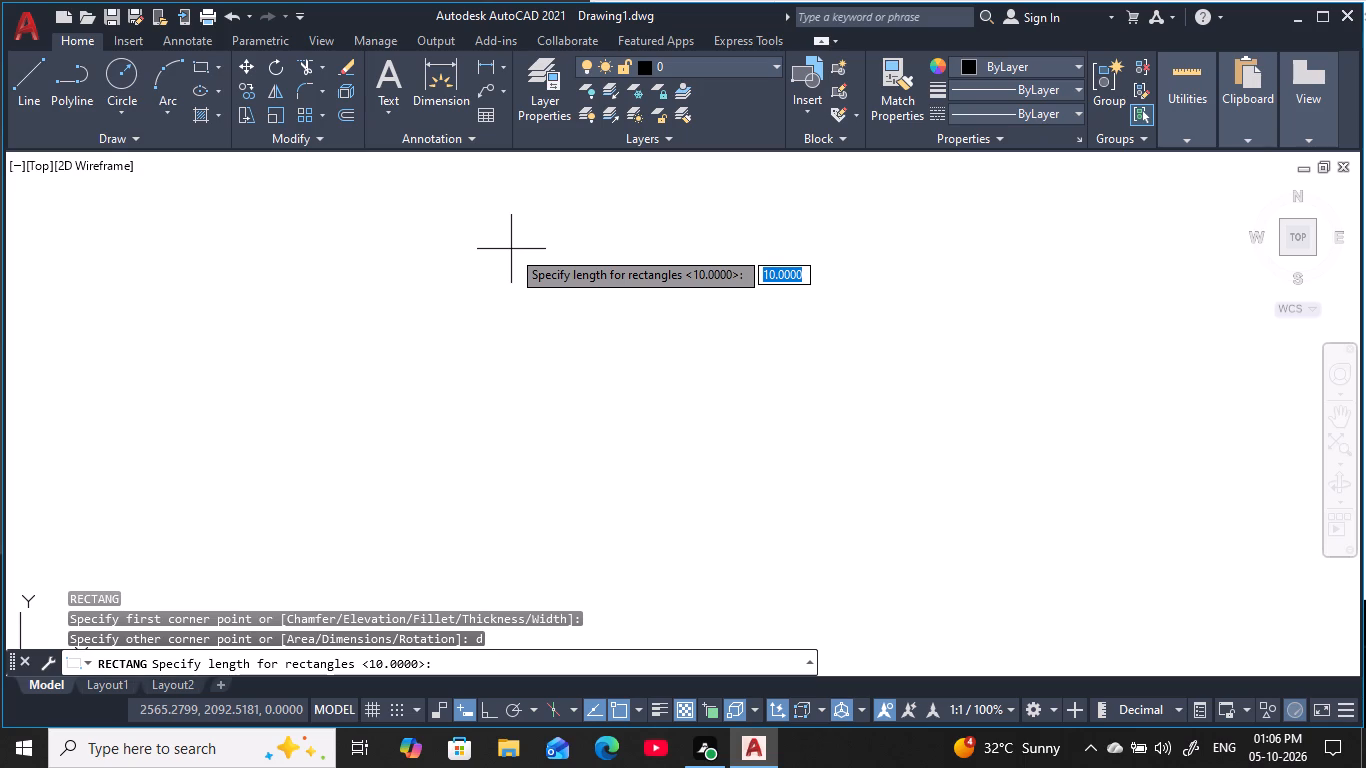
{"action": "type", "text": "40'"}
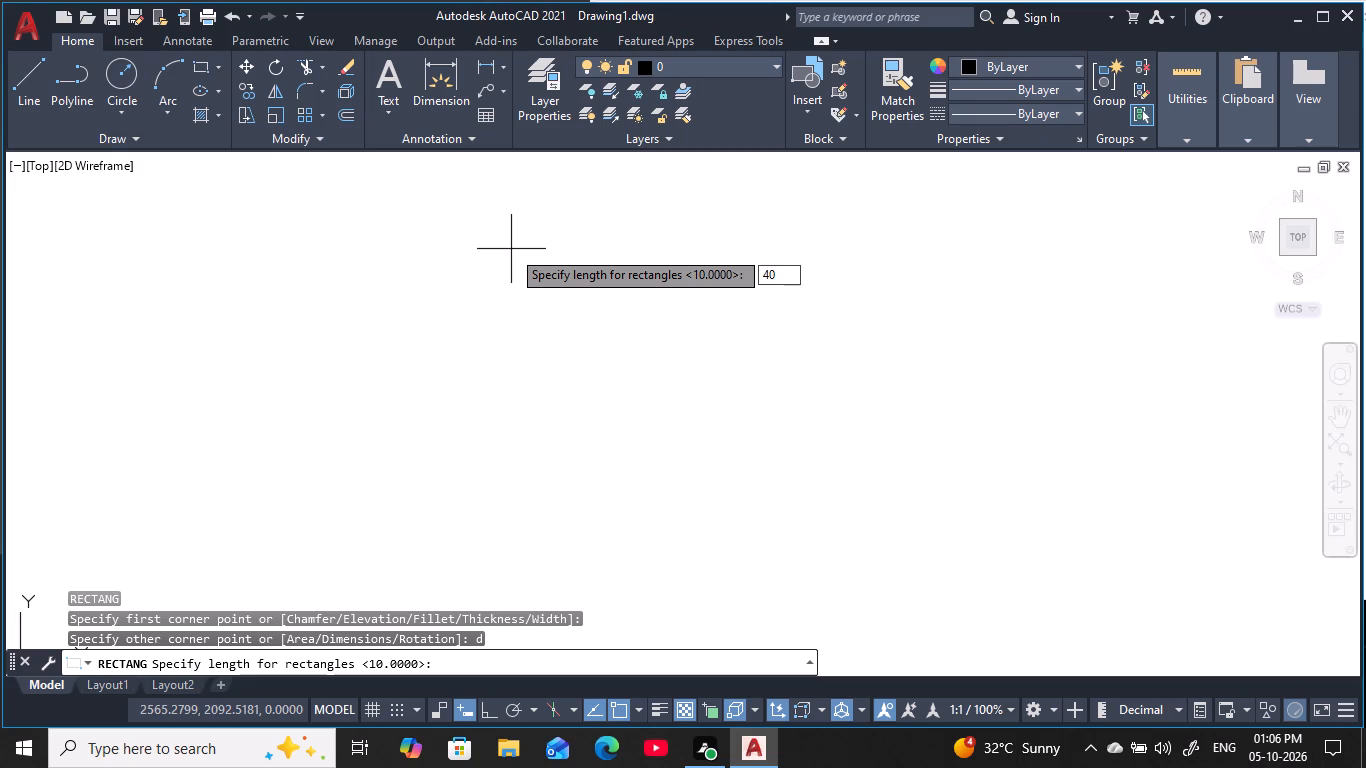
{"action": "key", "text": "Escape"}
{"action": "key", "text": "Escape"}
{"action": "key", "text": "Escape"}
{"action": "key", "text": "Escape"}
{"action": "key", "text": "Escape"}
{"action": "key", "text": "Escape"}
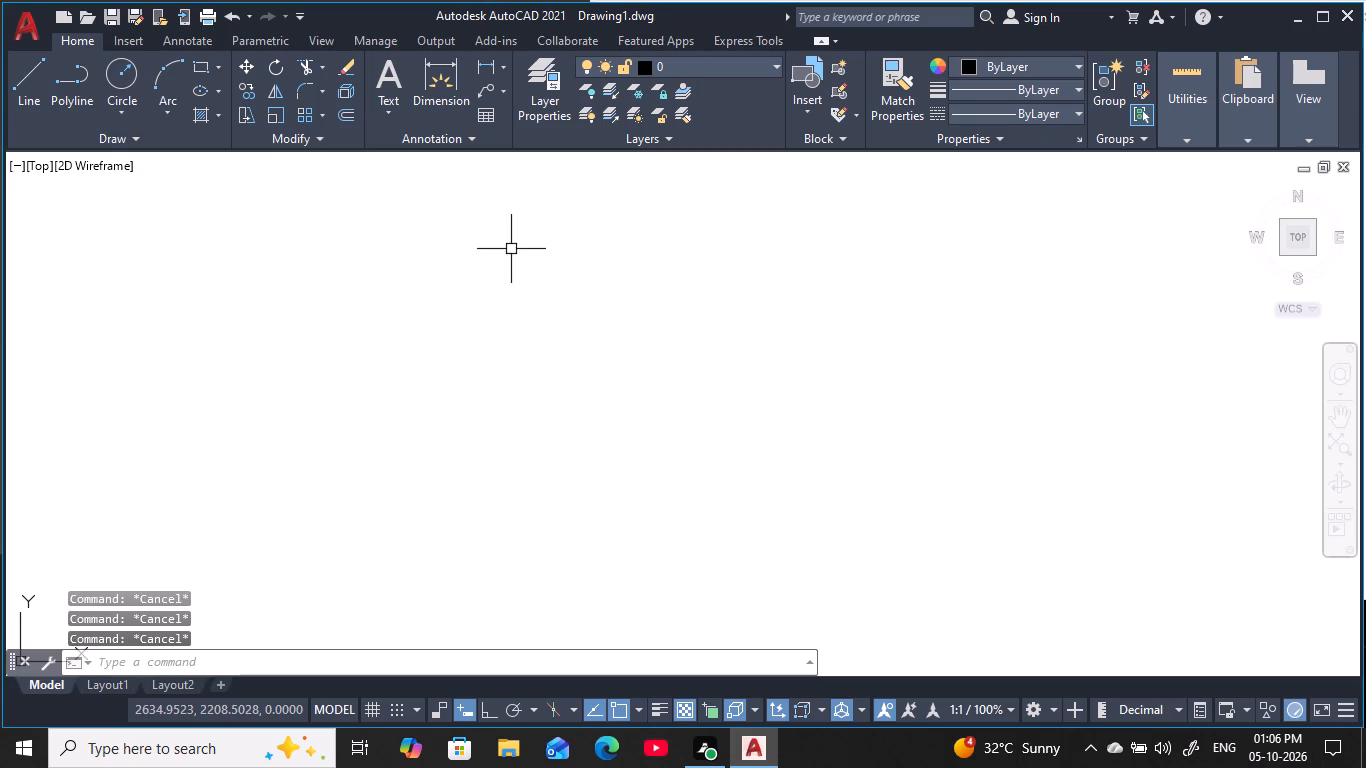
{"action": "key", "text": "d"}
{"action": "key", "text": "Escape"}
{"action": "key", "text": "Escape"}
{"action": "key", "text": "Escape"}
Configure the drawing units to Engineering length type, 0'-0" precision and Inches as the insertion scale.
{"action": "type", "text": "un"}
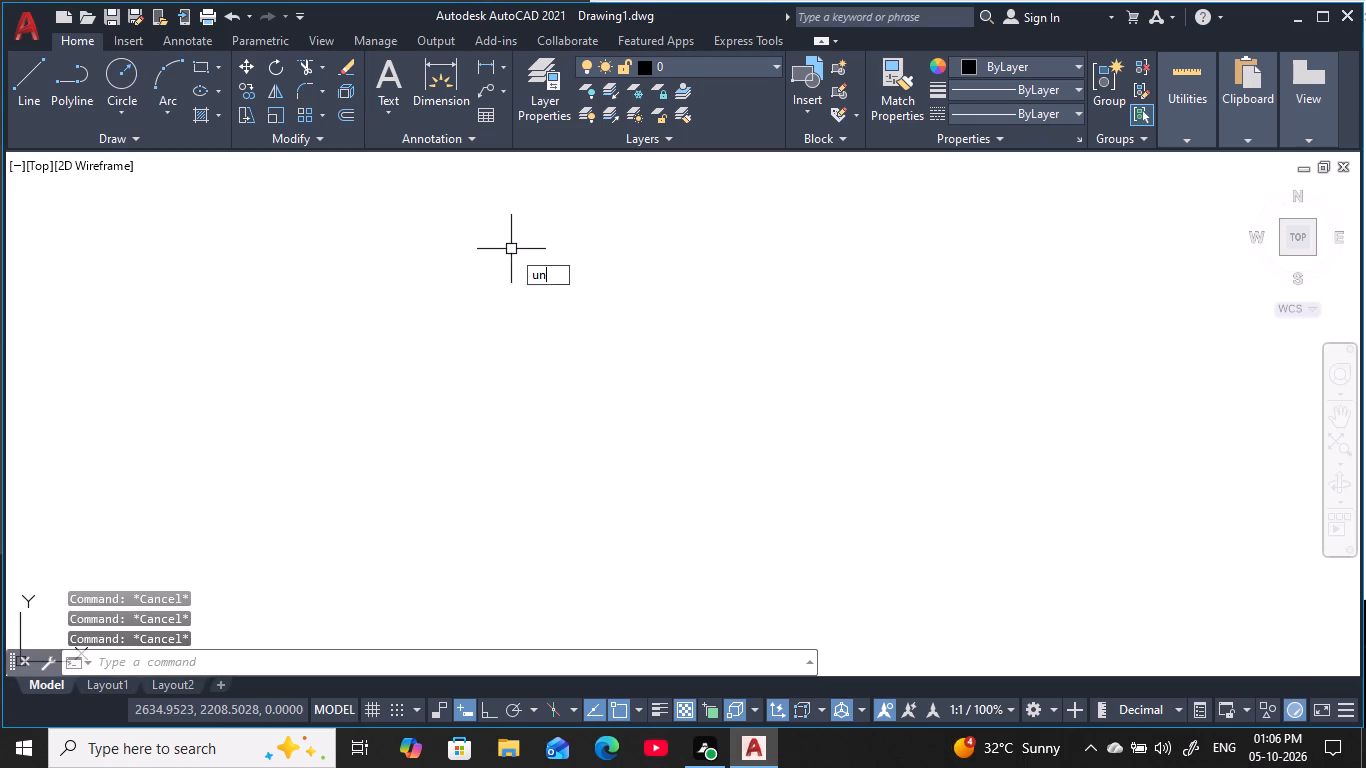
{"action": "key", "text": "space"}
{"action": "left_click", "coordinate": [629, 233]}
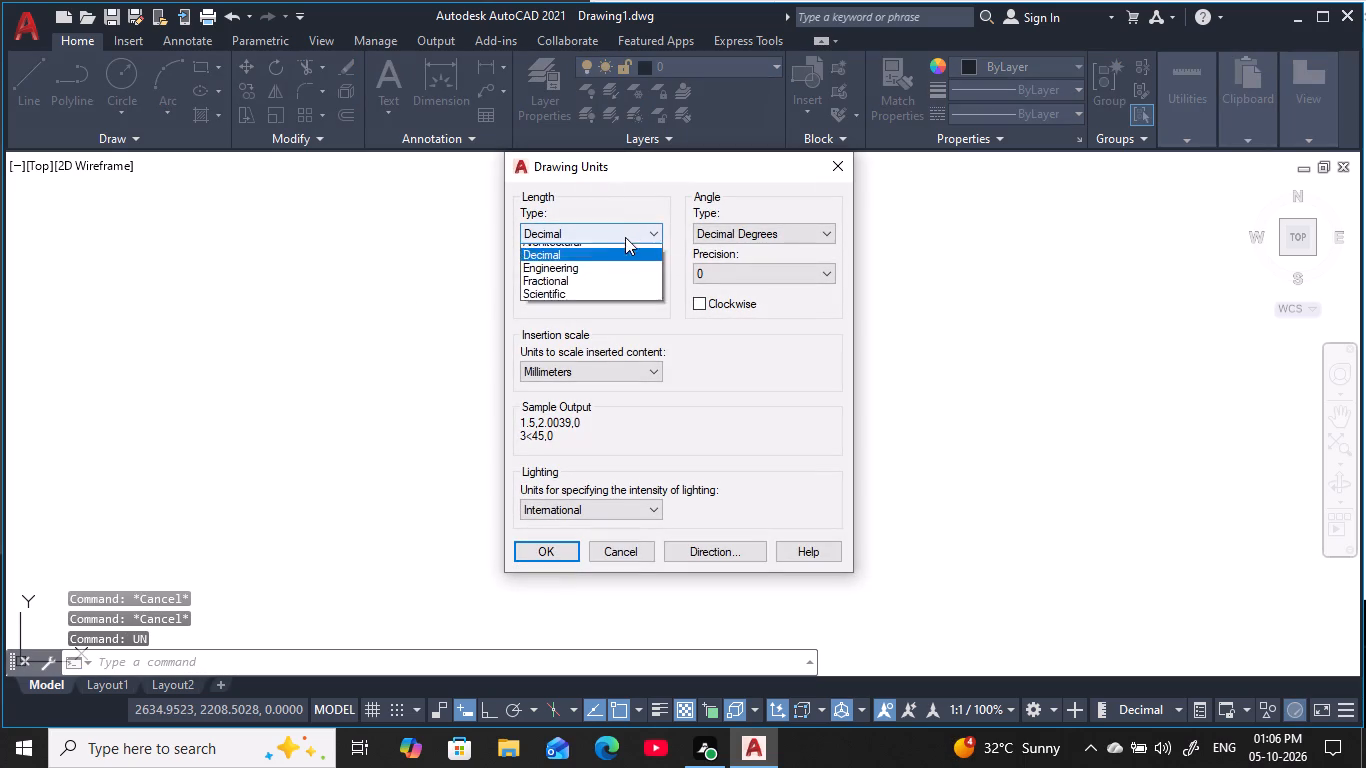
{"action": "left_click", "coordinate": [595, 281]}
{"action": "left_click", "coordinate": [595, 280]}
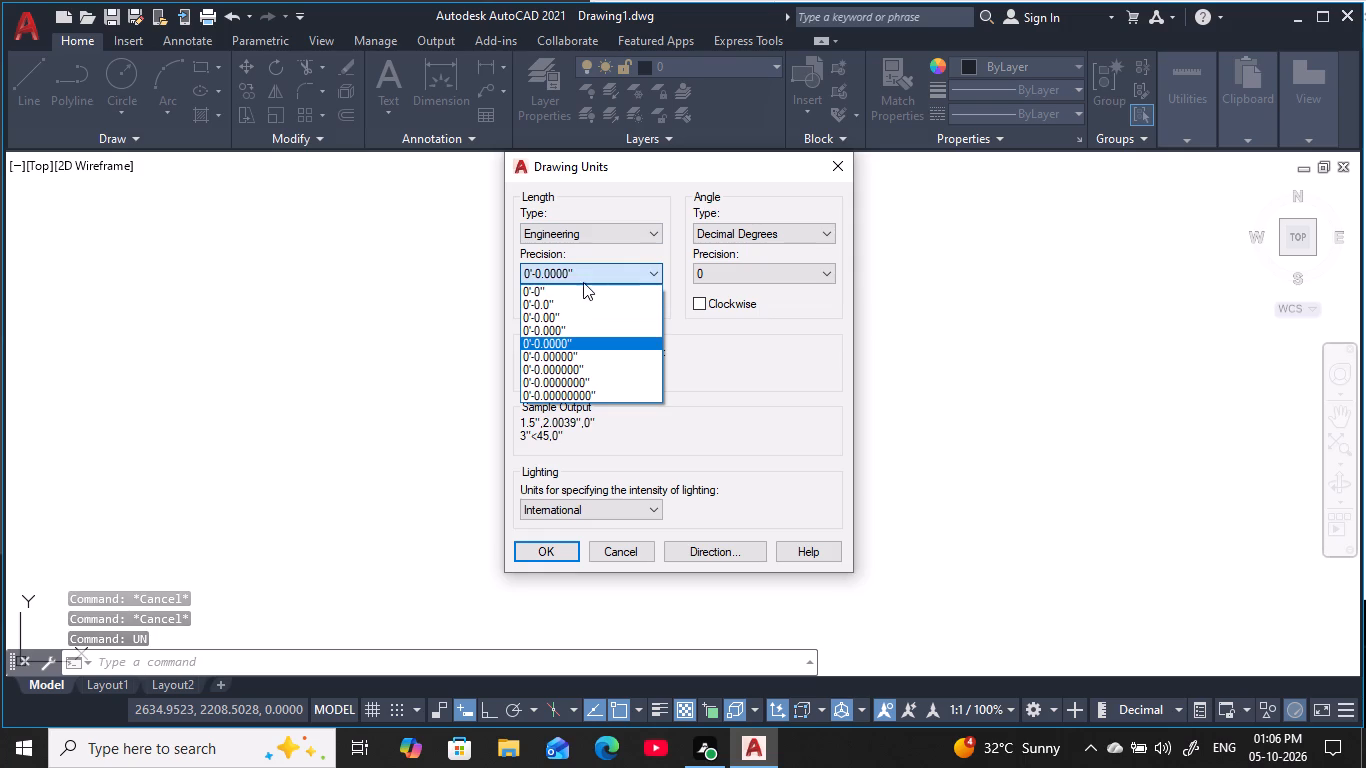
{"action": "left_click", "coordinate": [579, 290]}
{"action": "left_click", "coordinate": [577, 370]}
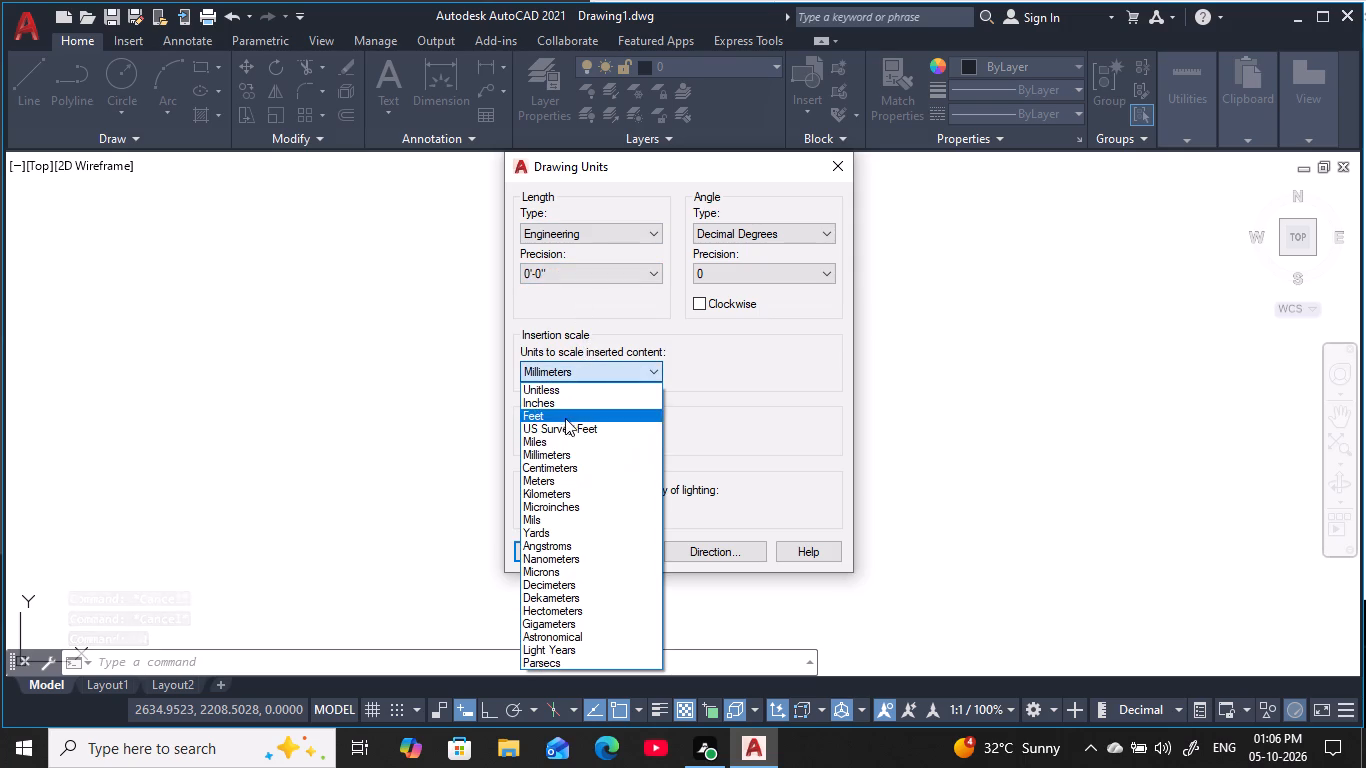
{"action": "left_click", "coordinate": [559, 406]}
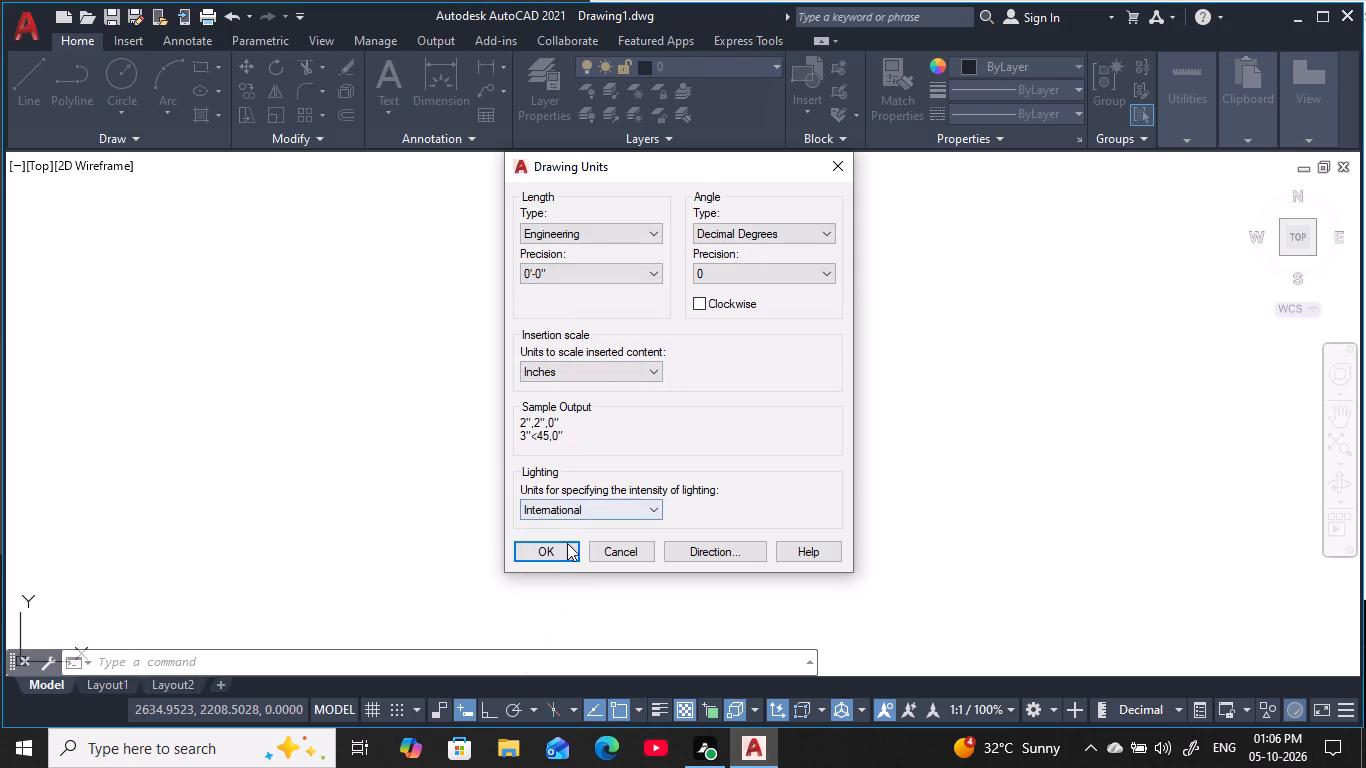
{"action": "left_click", "coordinate": [560, 551]}
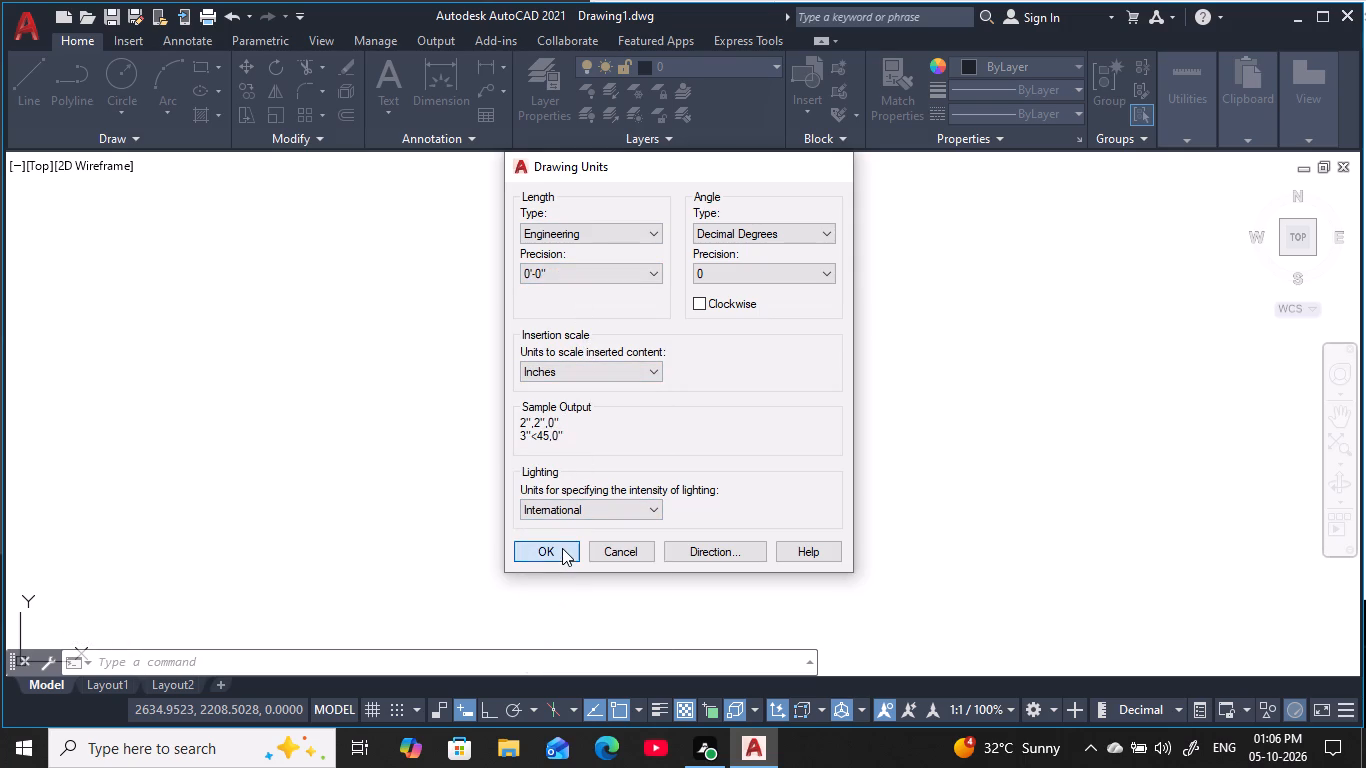
In the ISO-25 dimension style, set the primary units to Engineering format with 0'-0" precision.
{"action": "type", "text": "d"}
{"action": "key", "text": "space"}
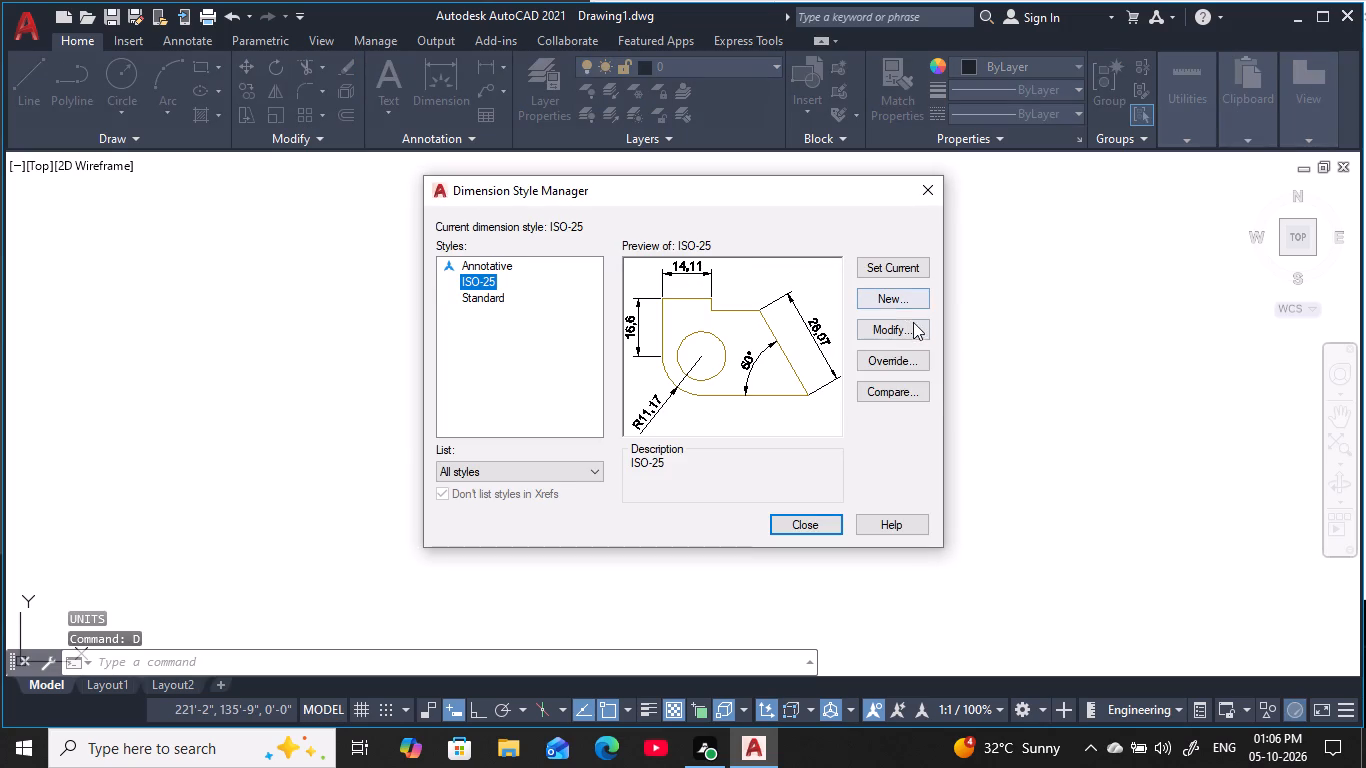
{"action": "left_click", "coordinate": [904, 328]}
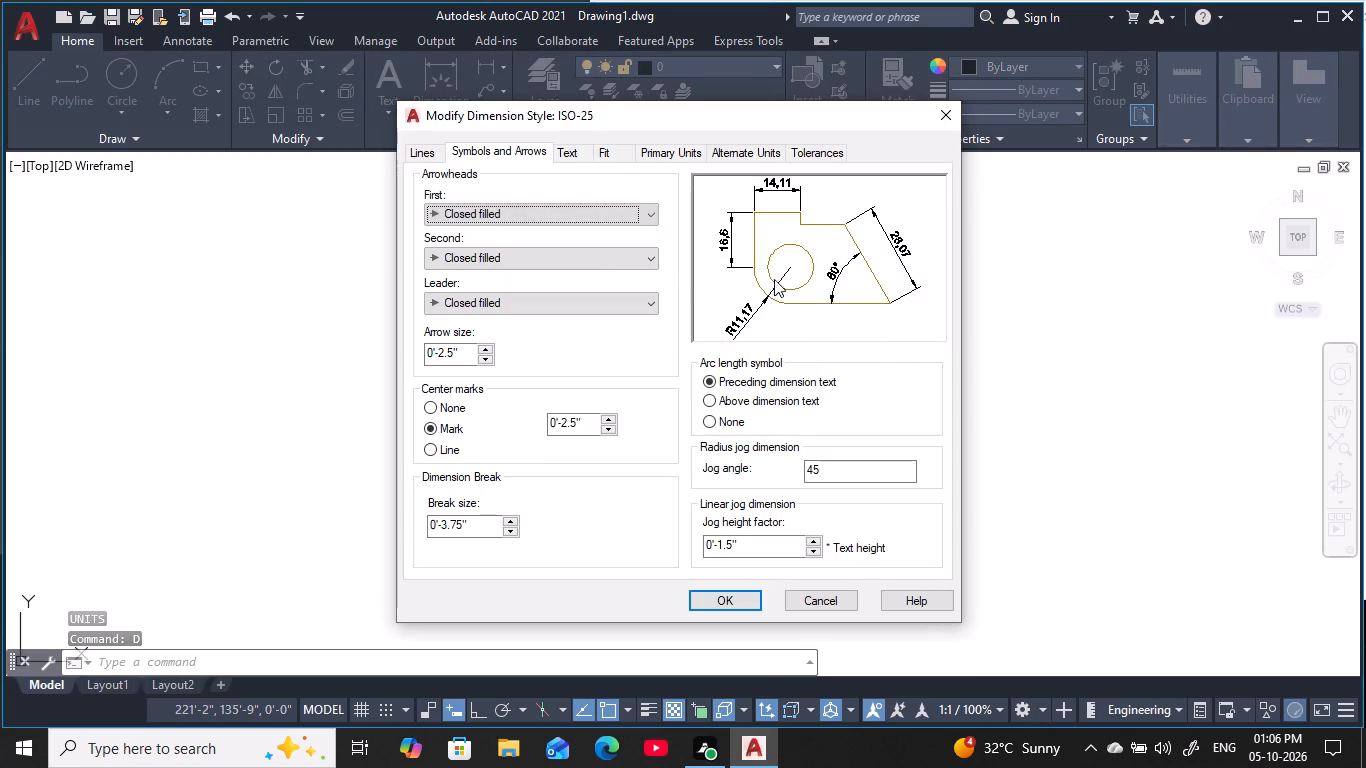
{"action": "left_click", "coordinate": [671, 156]}
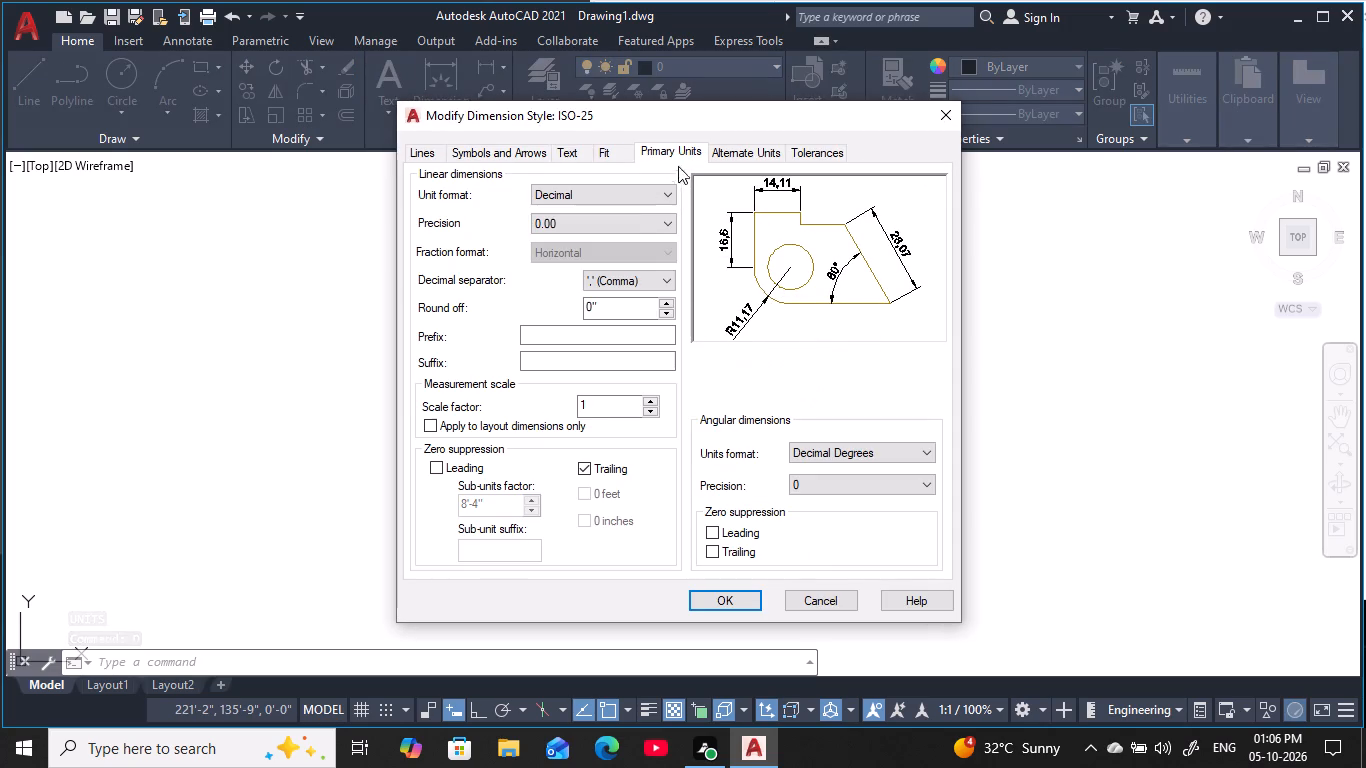
{"action": "left_click", "coordinate": [639, 198]}
{"action": "left_click", "coordinate": [629, 228]}
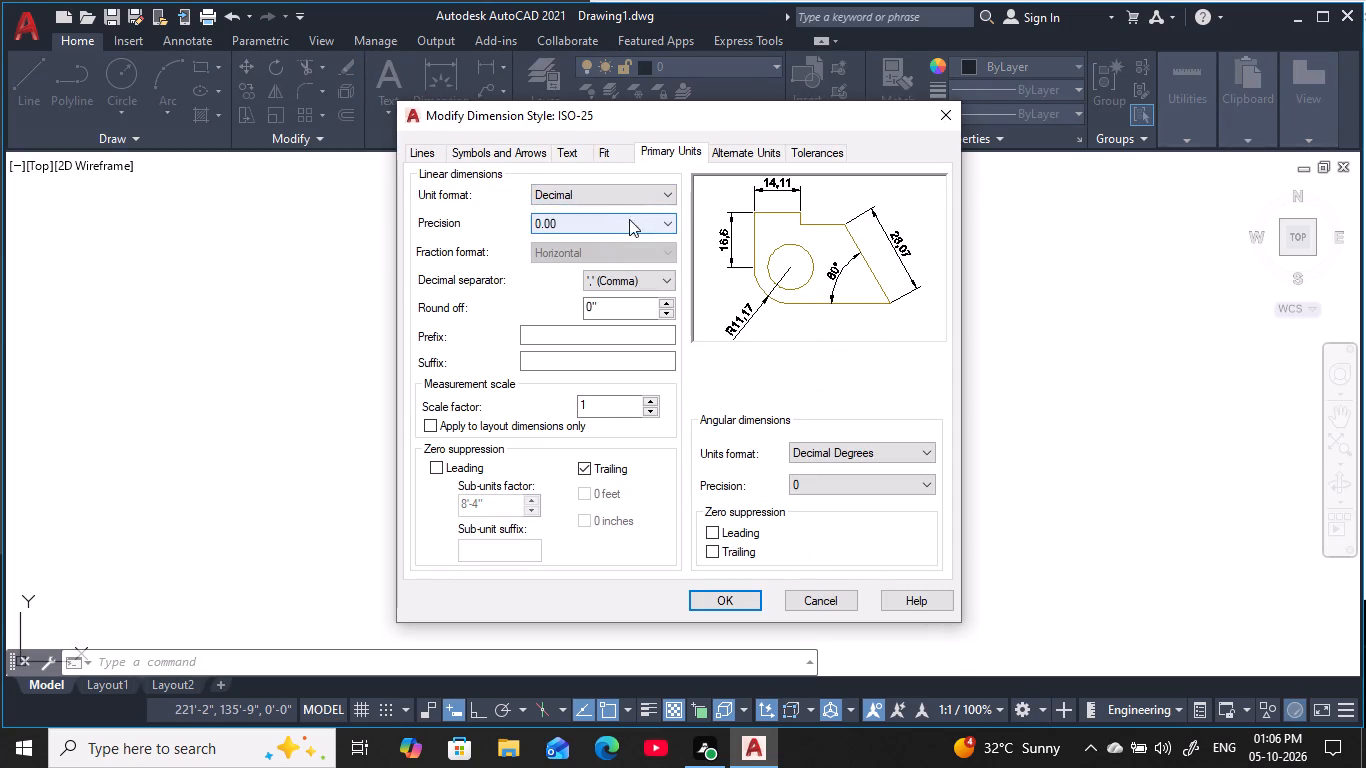
{"action": "left_click", "coordinate": [630, 184]}
{"action": "left_click", "coordinate": [614, 242]}
{"action": "left_click", "coordinate": [614, 224]}
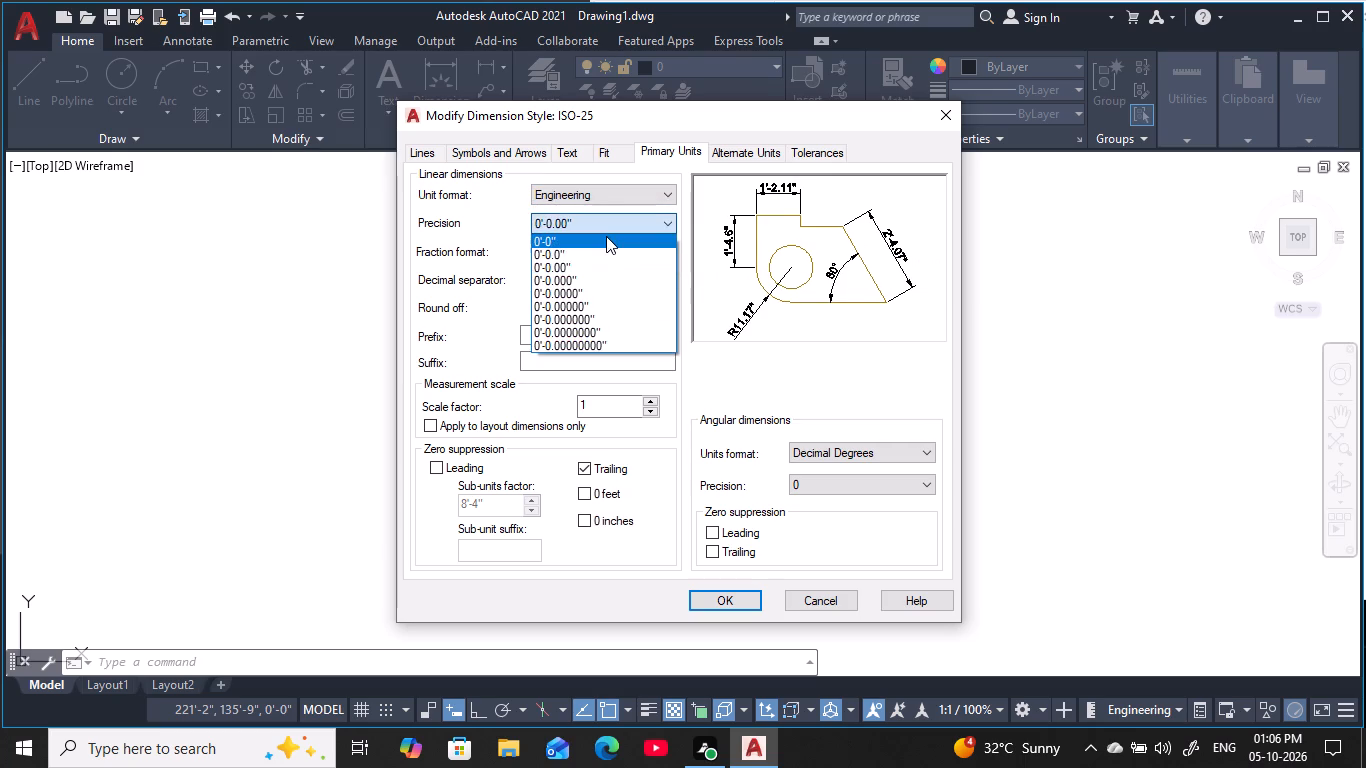
{"action": "left_click", "coordinate": [606, 236]}
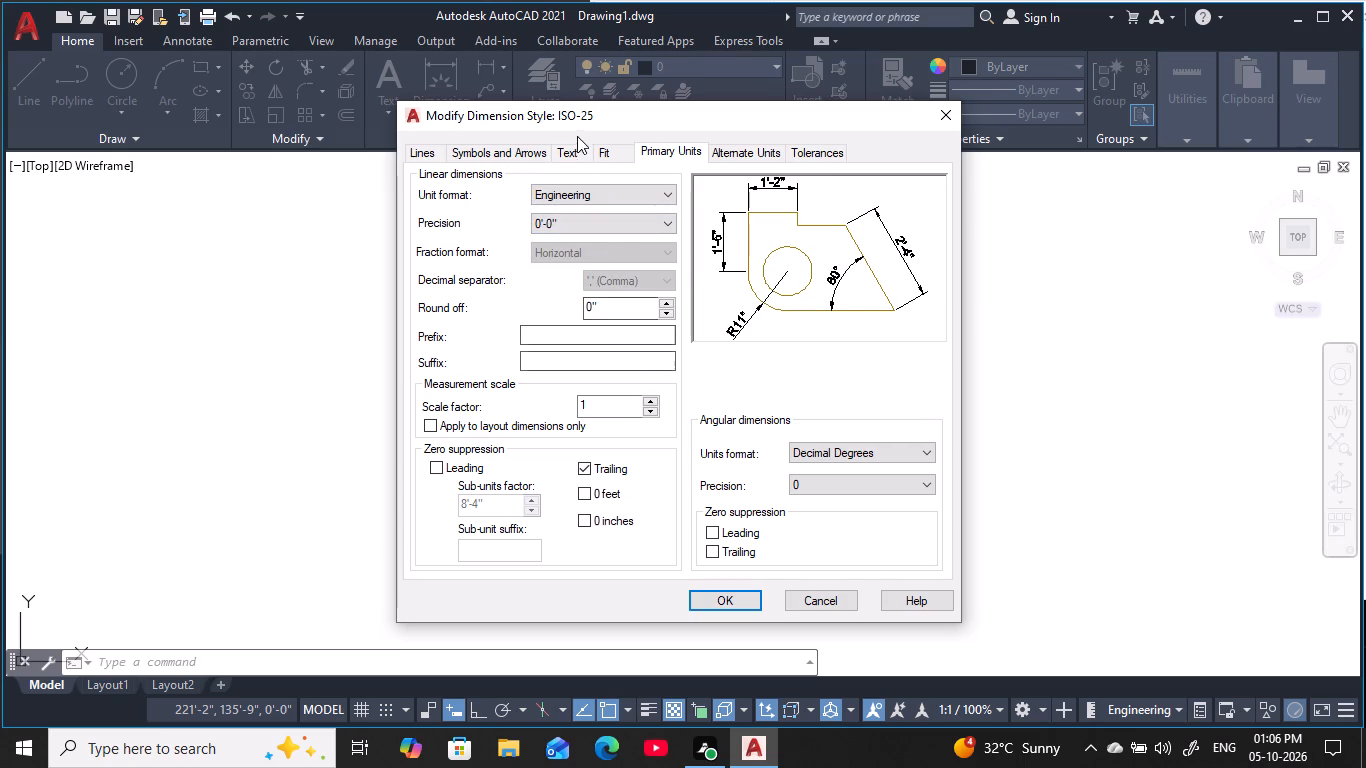
Set the dimension text height of the ISO-25 style to 9.
{"action": "left_click", "coordinate": [580, 155]}
{"action": "left_click_drag", "start_coordinate": [656, 287], "coordinate": [516, 267]}
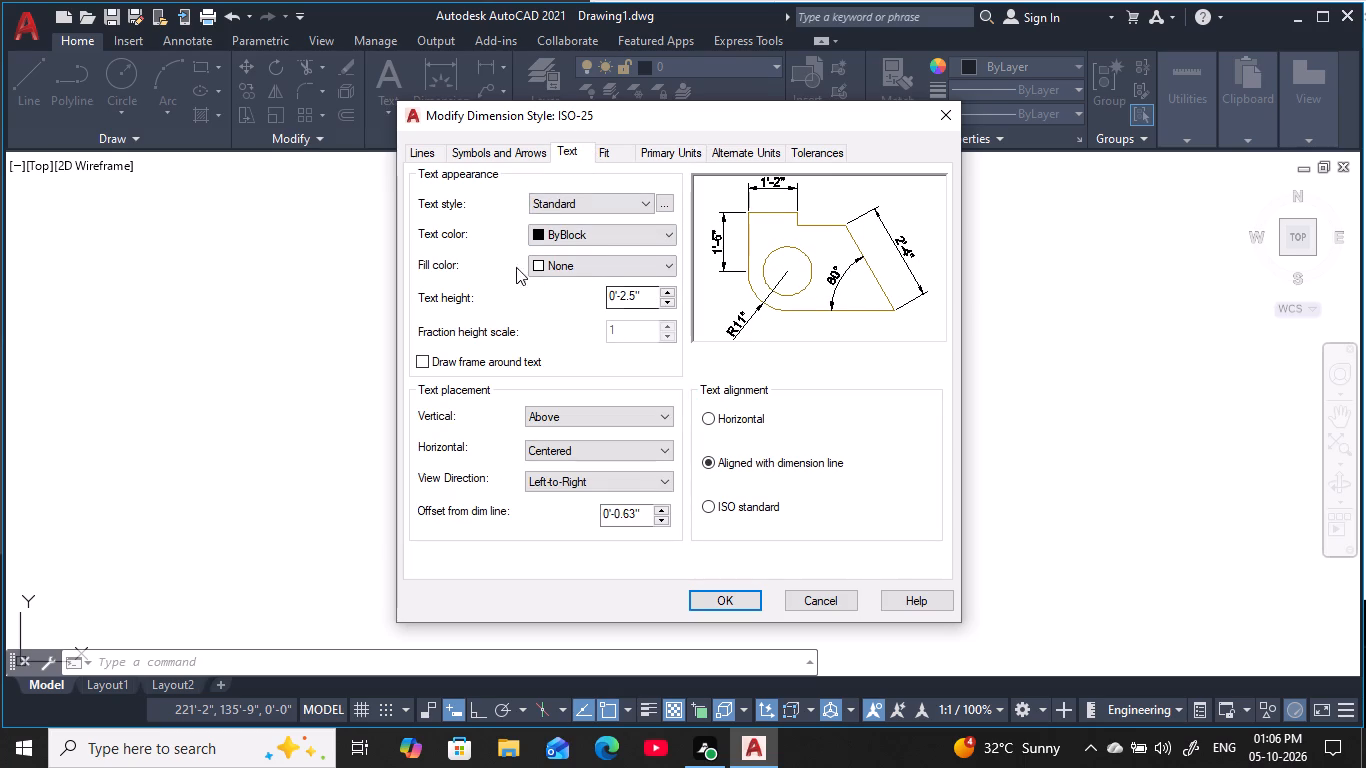
{"action": "left_click_drag", "start_coordinate": [516, 267], "coordinate": [600, 290]}
{"action": "left_click_drag", "start_coordinate": [640, 294], "coordinate": [503, 272]}
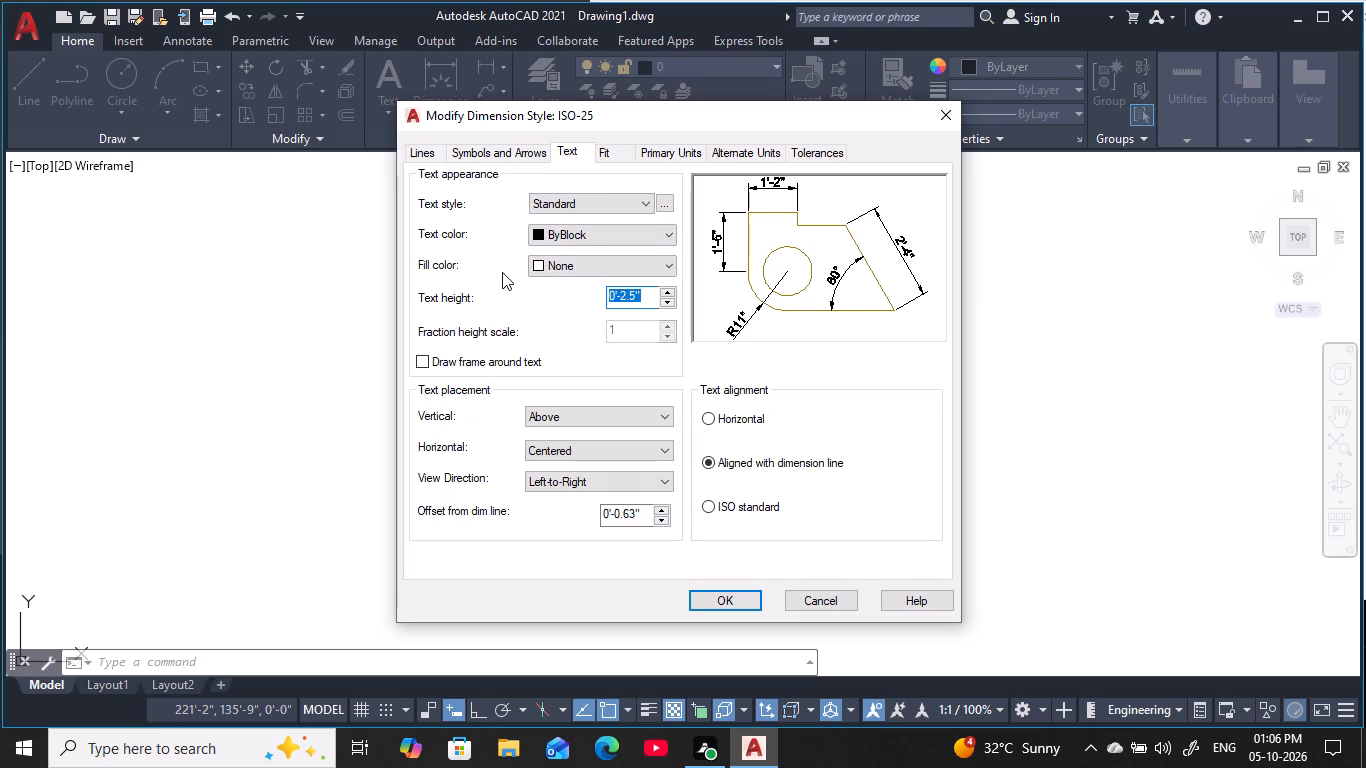
{"action": "key", "text": "BackSpace"}
{"action": "key", "text": "9"}
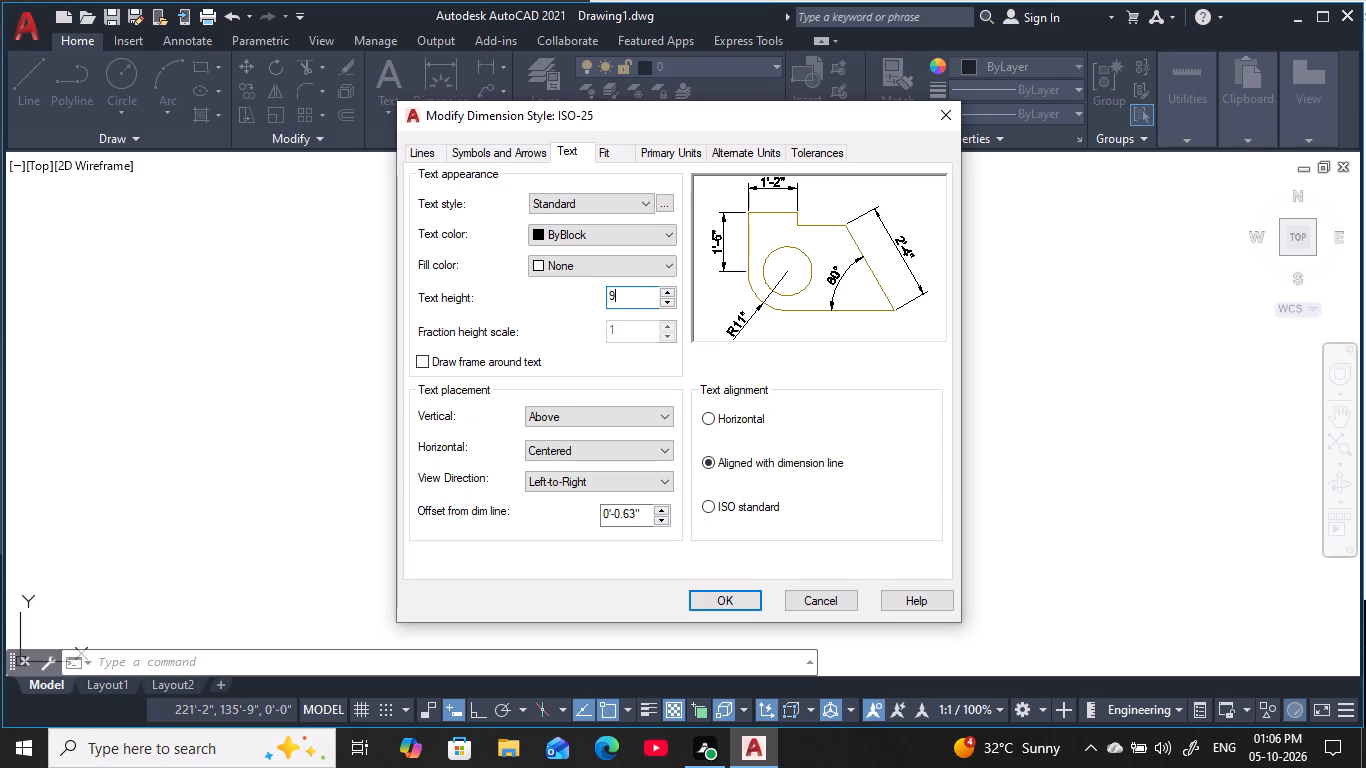
Set the arrow size of the ISO-25 style to 5 and accept the style changes.
{"action": "left_click", "coordinate": [519, 165]}
{"action": "left_click", "coordinate": [520, 151]}
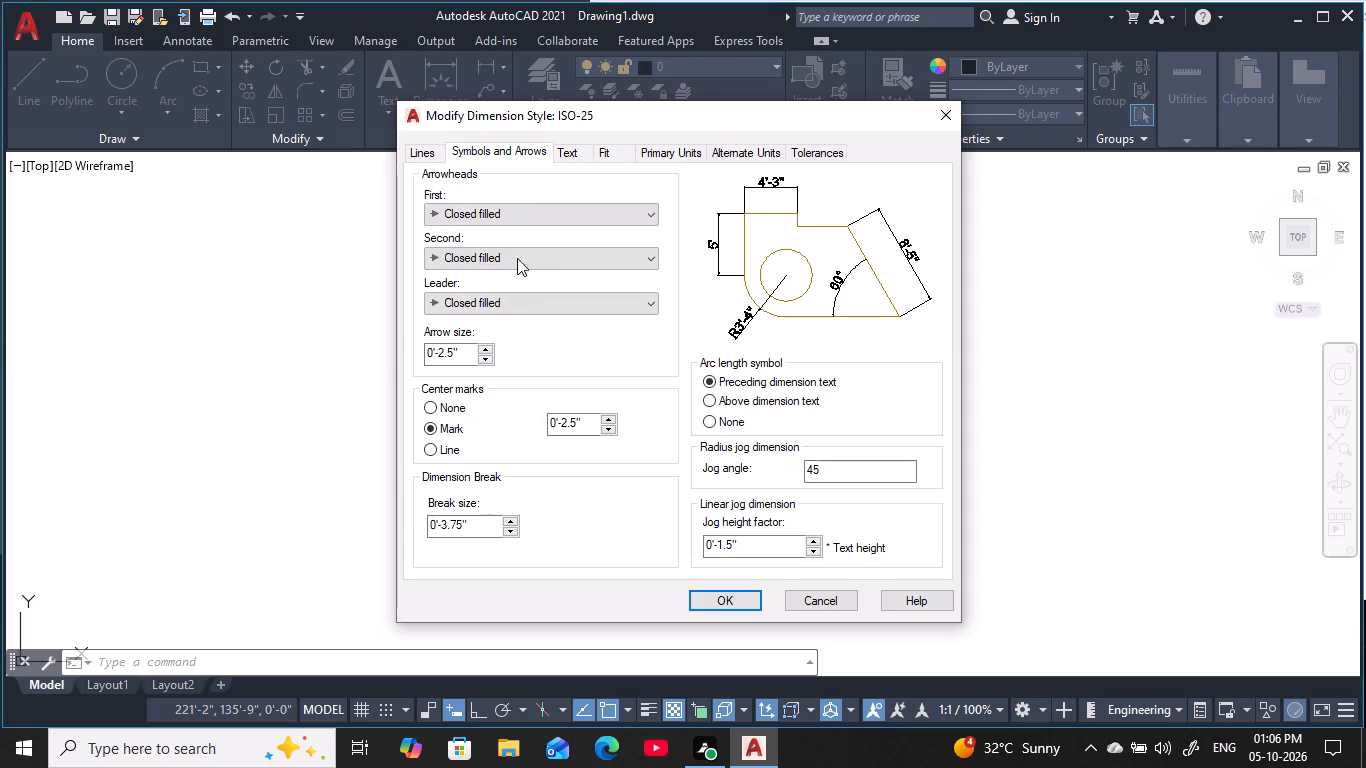
{"action": "left_click_drag", "start_coordinate": [467, 358], "coordinate": [361, 339]}
{"action": "key", "text": "BackSpace"}
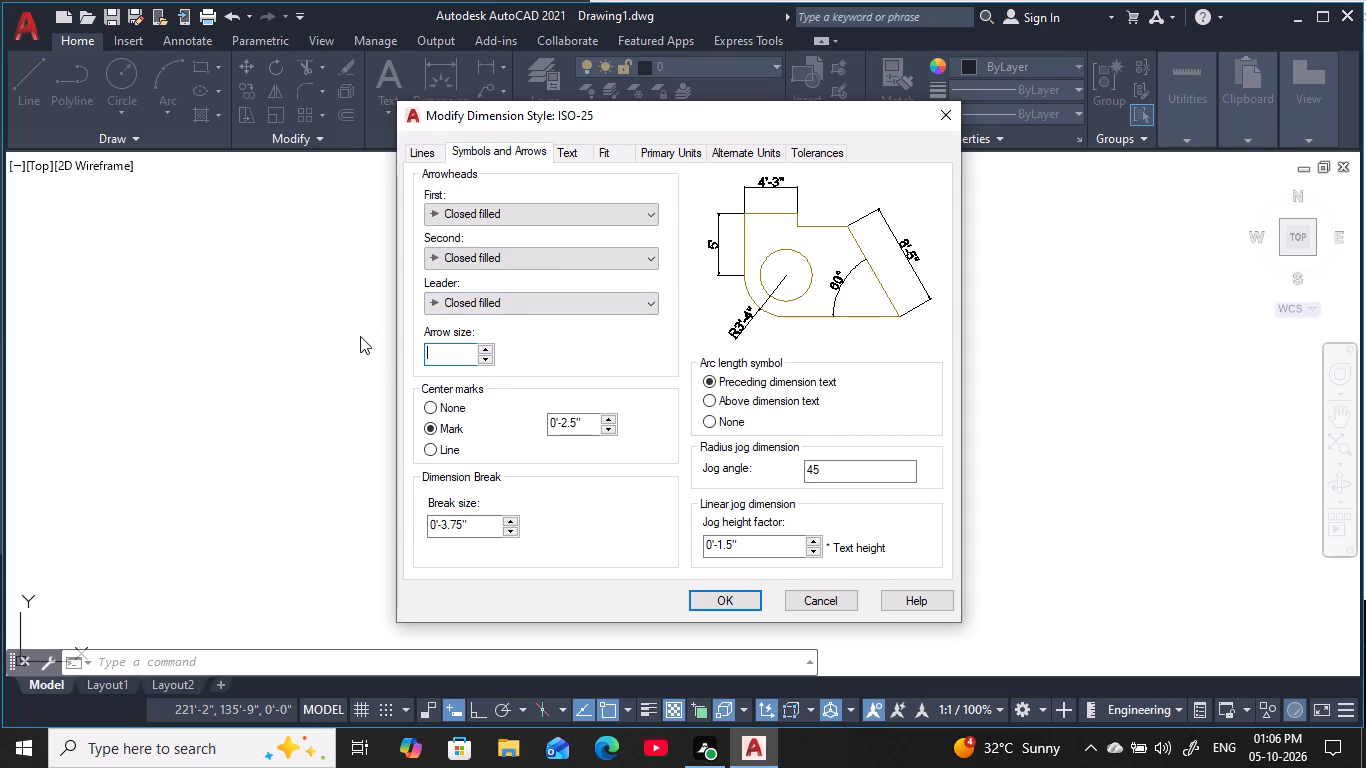
{"action": "key", "text": "4"}
{"action": "key", "text": "BackSpace"}
{"action": "key", "text": "5"}
{"action": "key", "text": "Delete"}
{"action": "key", "text": "Return"}
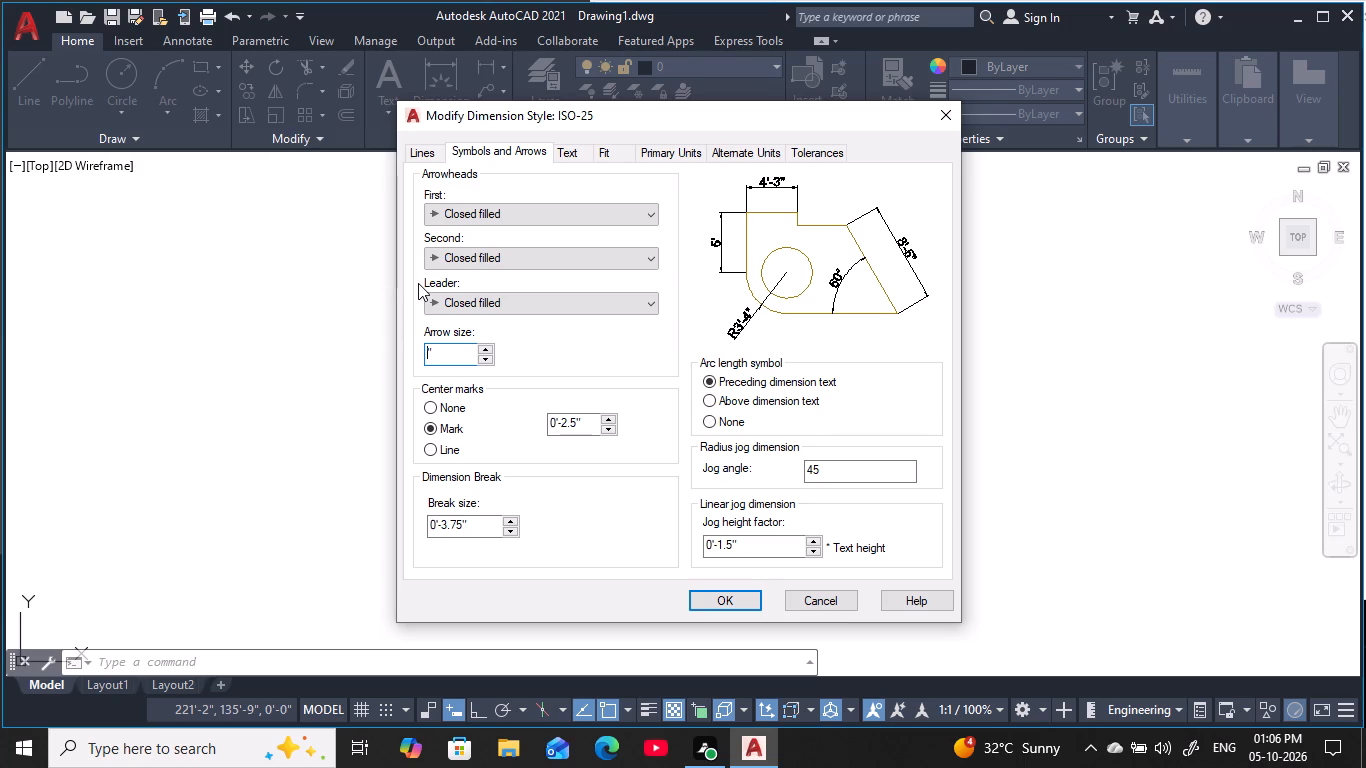
{"action": "key", "text": "BackSpace"}
{"action": "key", "text": "BackSpace"}
{"action": "key", "text": "BackSpace"}
{"action": "left_click_drag", "start_coordinate": [446, 345], "coordinate": [413, 358]}
{"action": "key", "text": "BackSpace"}
{"action": "key", "text": "5"}
{"action": "key", "text": "Delete"}
{"action": "left_click", "coordinate": [706, 595]}
Make ISO-25 the current dimension style and close the Dimension Style Manager.
{"action": "left_click", "coordinate": [898, 271]}
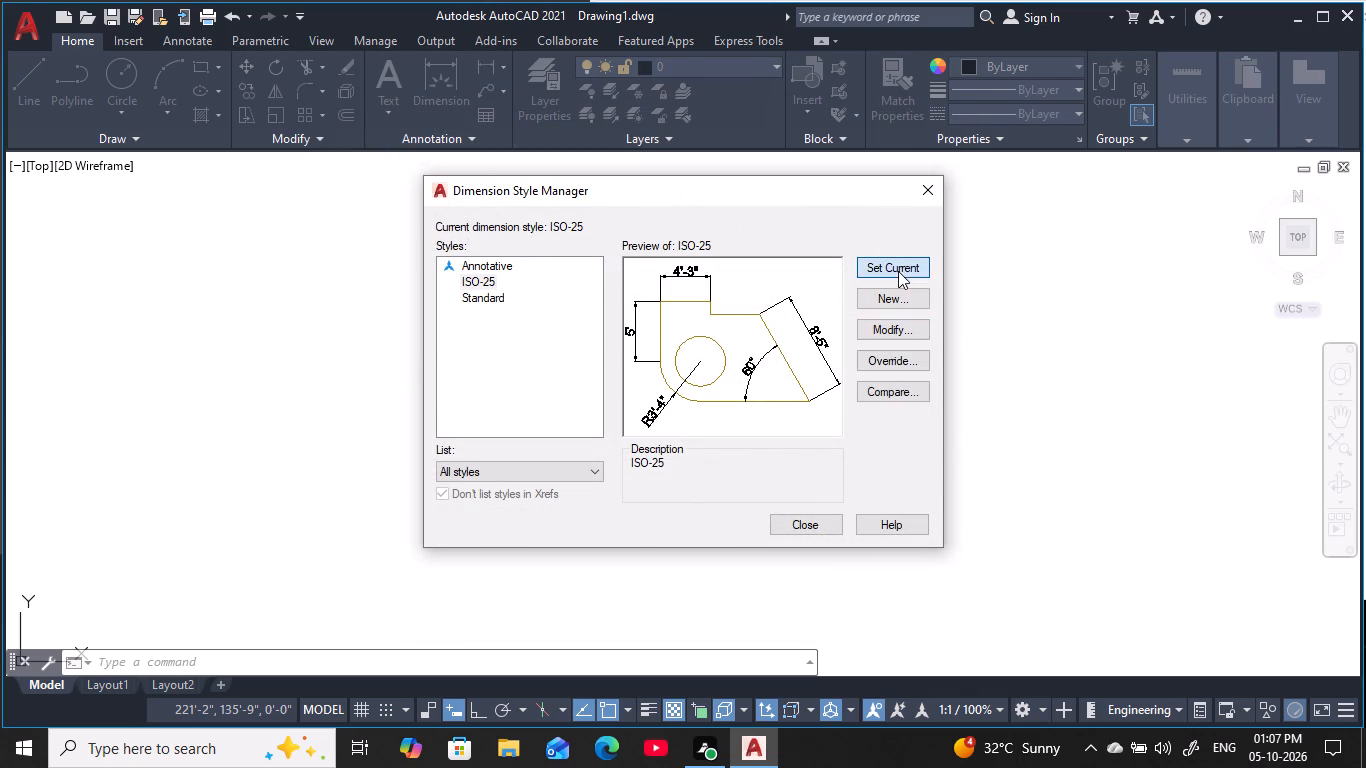
{"action": "left_click", "coordinate": [810, 528]}
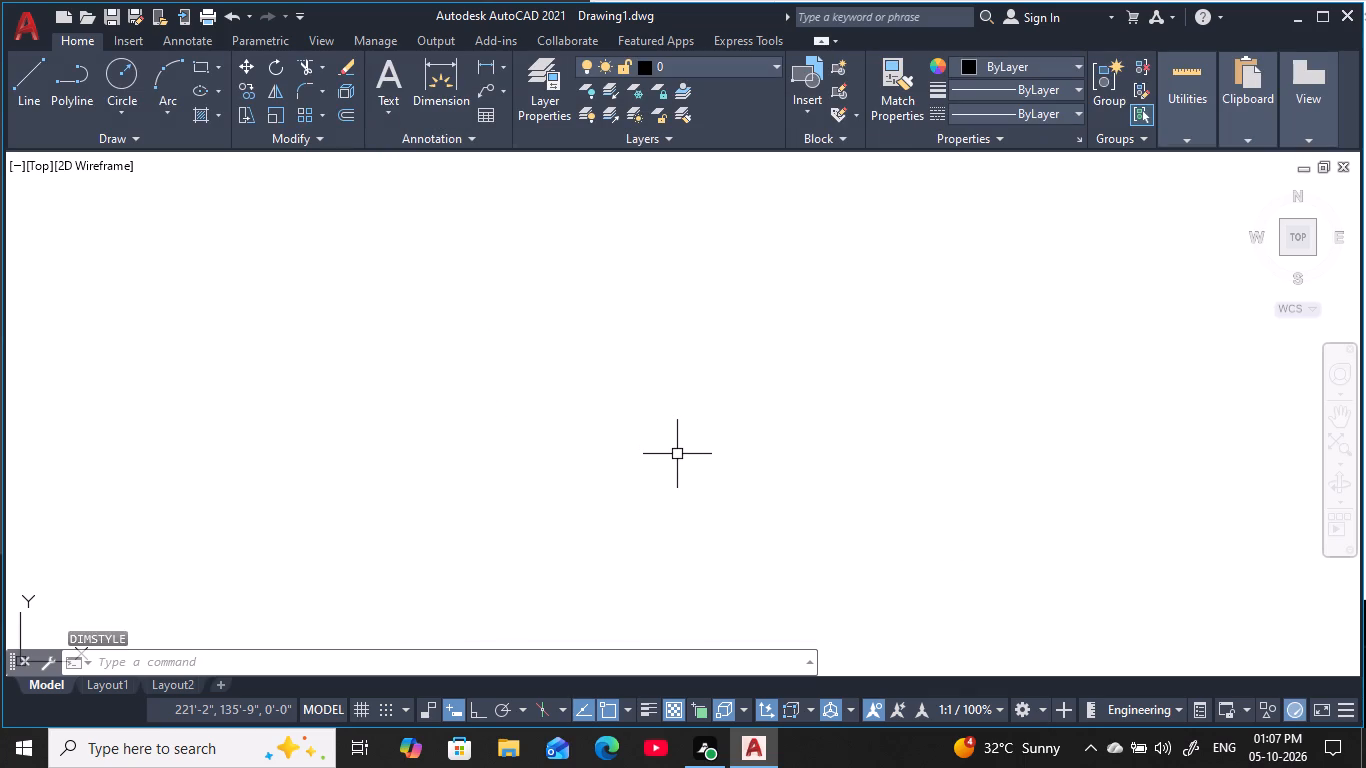
{"action": "key", "text": "Escape"}
{"action": "key", "text": "Escape"}
{"action": "key", "text": "Escape"}
{"action": "key", "text": "Escape"}
{"action": "key", "text": "Escape"}
{"action": "key", "text": "Escape"}
{"action": "key", "text": "Escape"}
{"action": "key", "text": "Escape"}
{"action": "key", "text": "Escape"}
{"action": "key", "text": "Escape"}
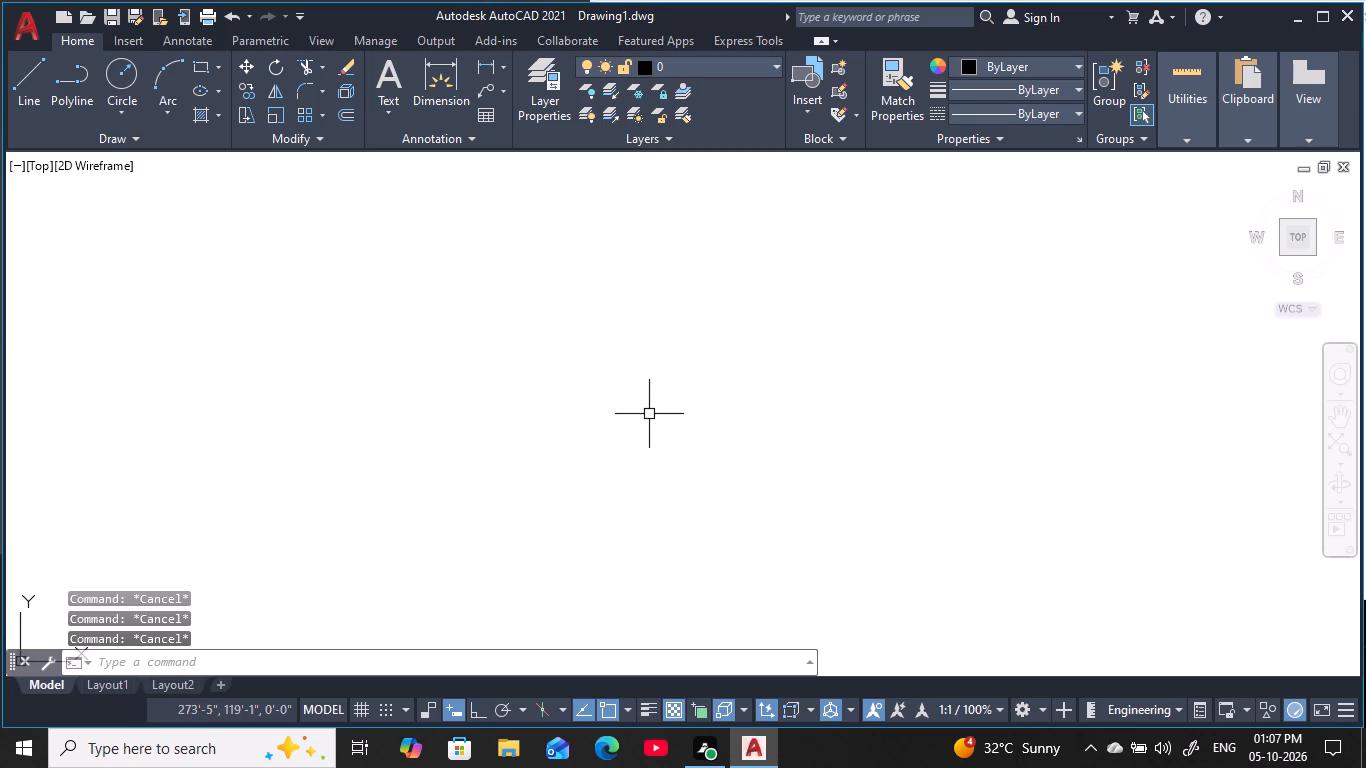
{"action": "key", "text": "Escape"}
Draw a rectangle with length 40' and width 60' in the empty drawing area using the Dimensions option.
{"action": "key", "text": "r"}
{"action": "key", "text": "c"}
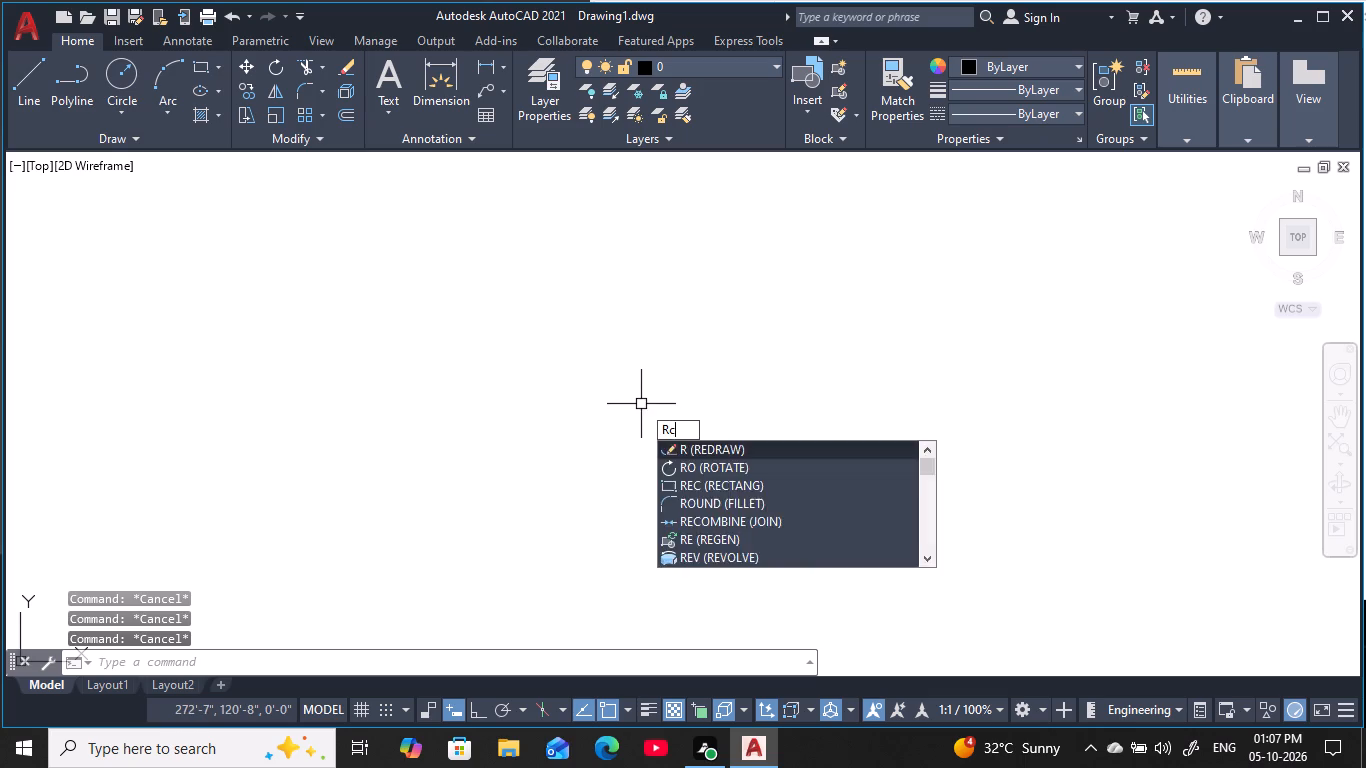
{"action": "key", "text": "BackSpace"}
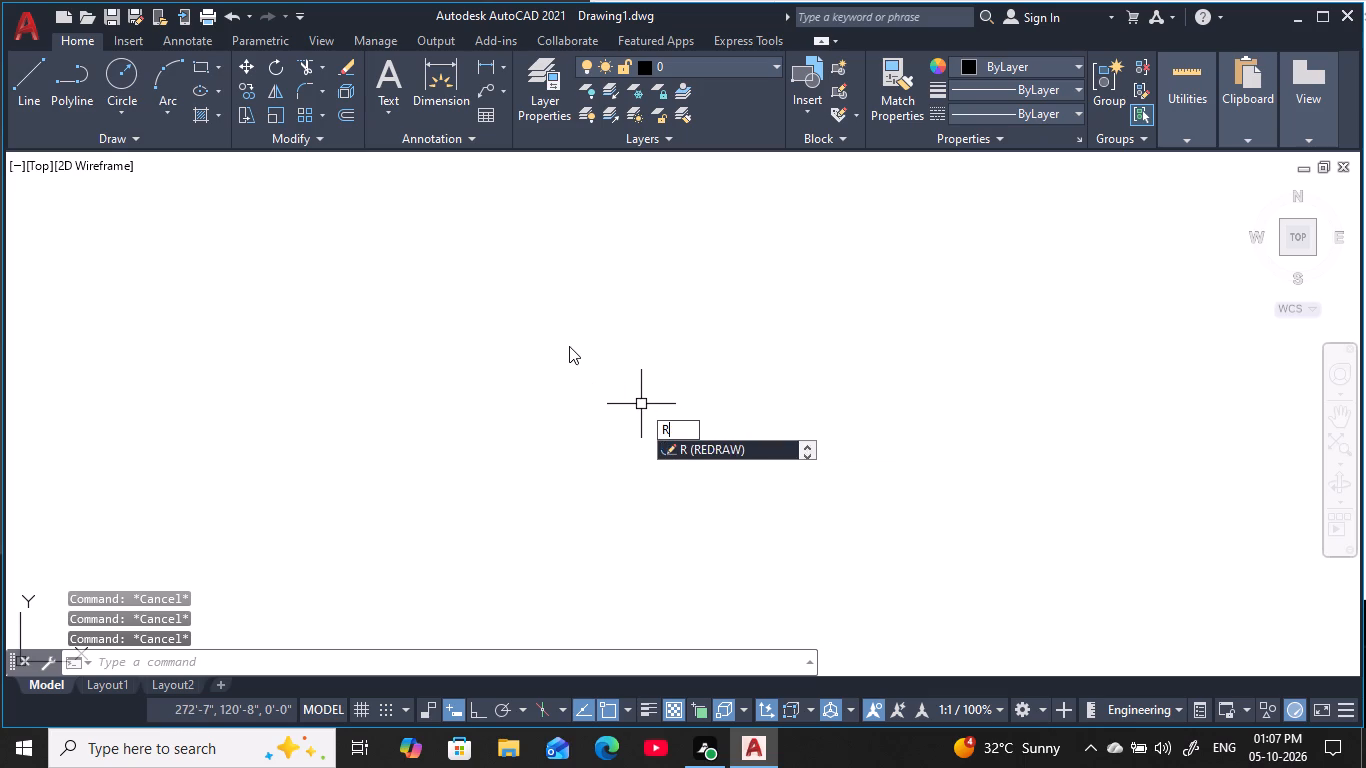
{"action": "key", "text": "e"}
{"action": "type", "text": "c"}
{"action": "key", "text": "space"}
{"action": "left_click", "coordinate": [494, 295]}
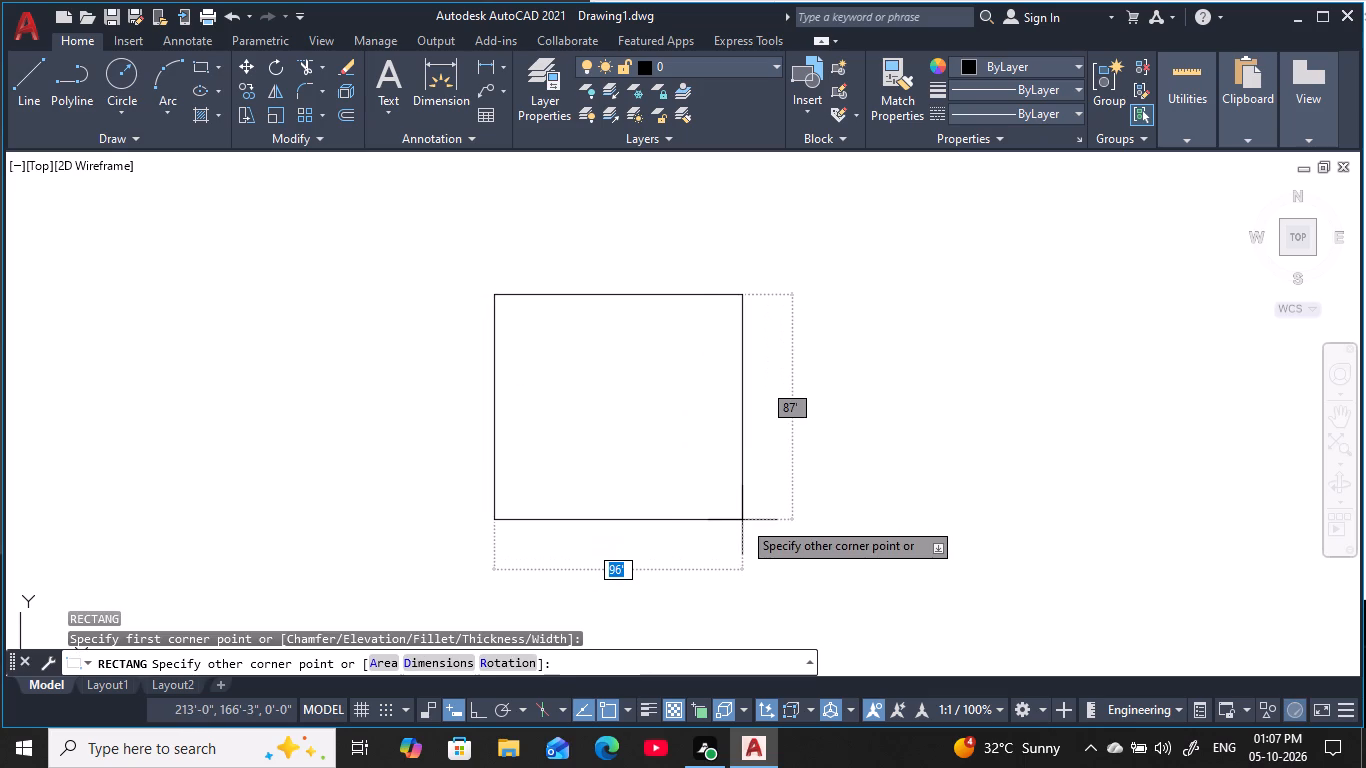
{"action": "type", "text": "d"}
{"action": "key", "text": "space"}
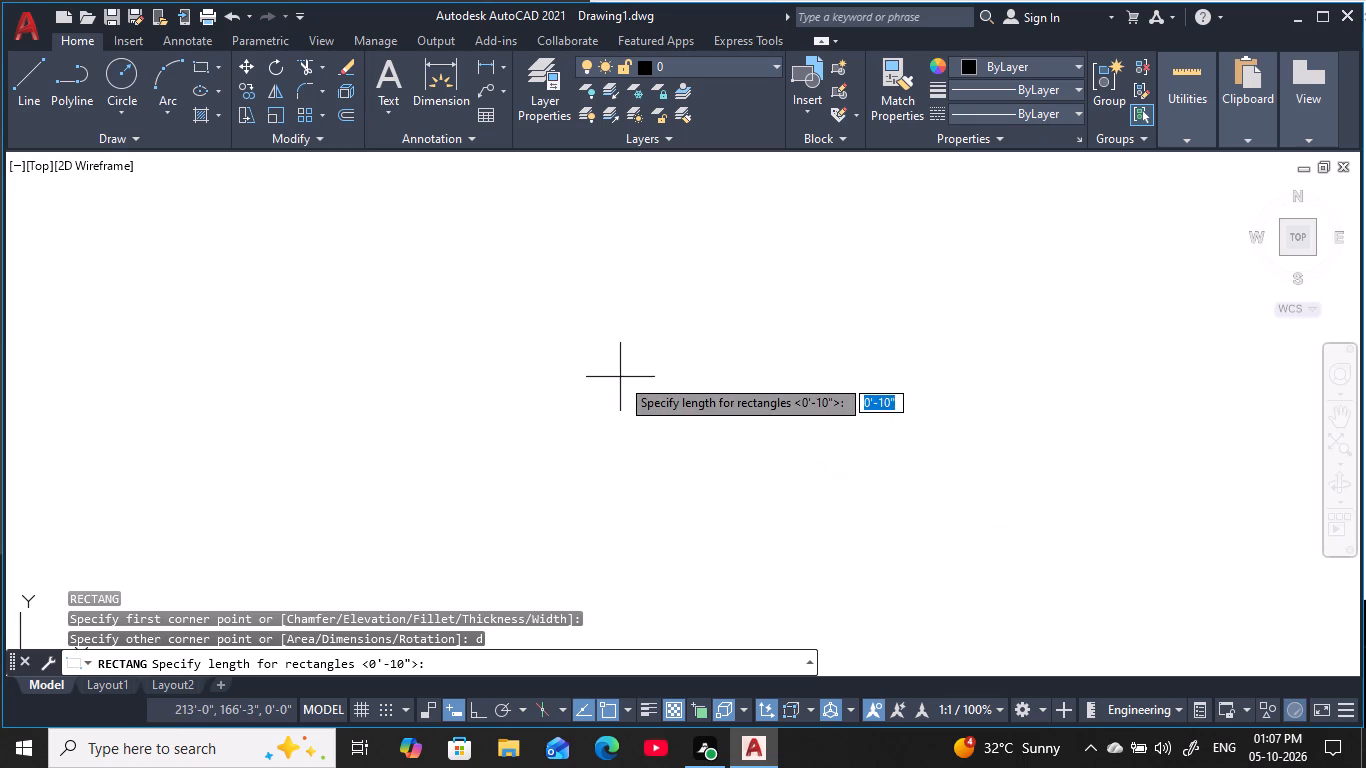
{"action": "key", "text": "4"}
{"action": "key", "text": "0"}
{"action": "key", "text": "apostrophe"}
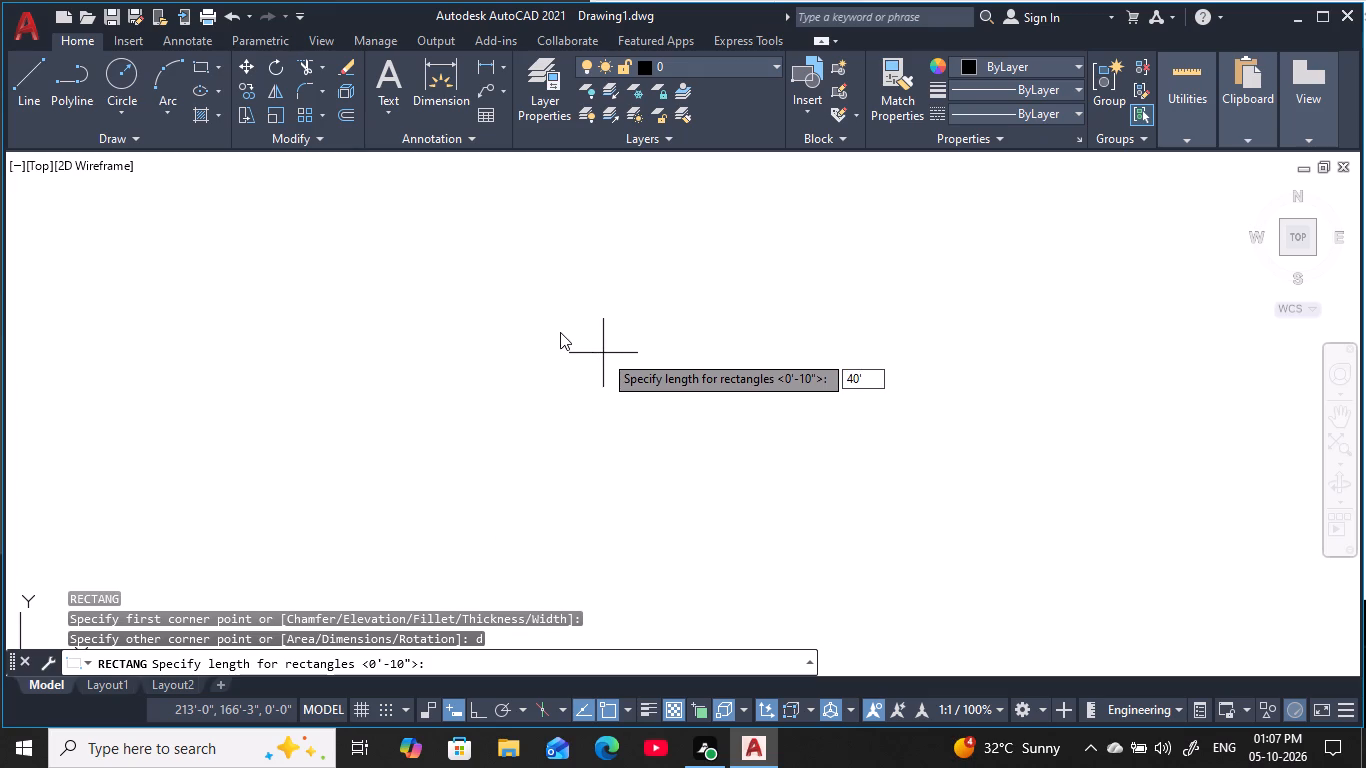
{"action": "key", "text": "space"}
{"action": "type", "text": "60'"}
{"action": "key", "text": "space"}
{"action": "left_click", "coordinate": [568, 393]}
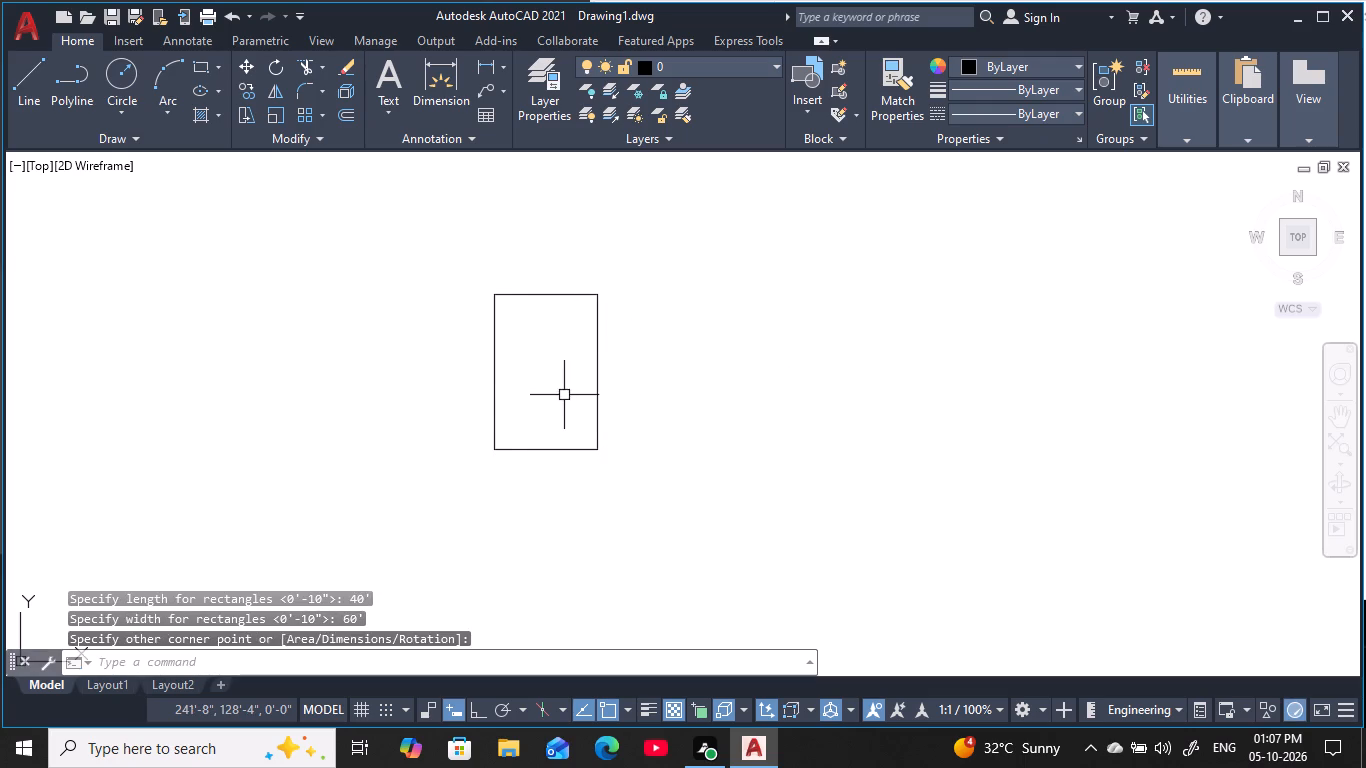
{"action": "key", "text": "Escape"}
{"action": "key", "text": "Escape"}
{"action": "key", "text": "Escape"}
{"action": "key", "text": "Escape"}
Preview a linear dimension across the rectangle's top edge to check its length, without placing it.
{"action": "scroll", "coordinate": [554, 376], "scroll_direction": "up", "scroll_amount": 3}
{"action": "key", "text": "Escape"}
{"action": "middle_click_drag", "start_coordinate": [553, 371], "coordinate": [700, 350]}
{"action": "scroll", "coordinate": [705, 348], "scroll_direction": "down", "scroll_amount": 2}
{"action": "middle_click_drag", "start_coordinate": [700, 352], "coordinate": [699, 352]}
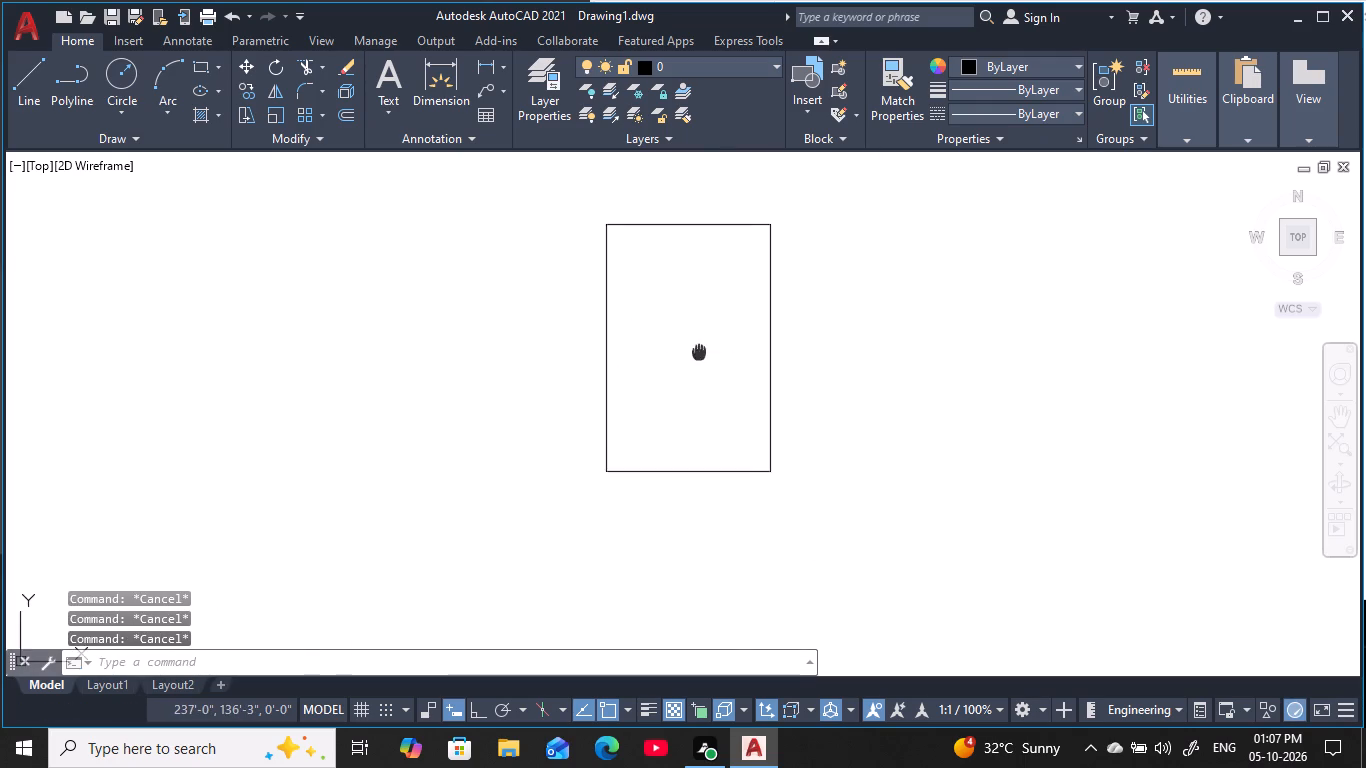
{"action": "middle_click_drag", "start_coordinate": [699, 352], "coordinate": [617, 399]}
{"action": "key", "text": "Escape"}
{"action": "key", "text": "Escape"}
{"action": "key", "text": "Escape"}
{"action": "key", "text": "Escape"}
{"action": "key", "text": "Escape"}
{"action": "key", "text": "Escape"}
{"action": "key", "text": "Escape"}
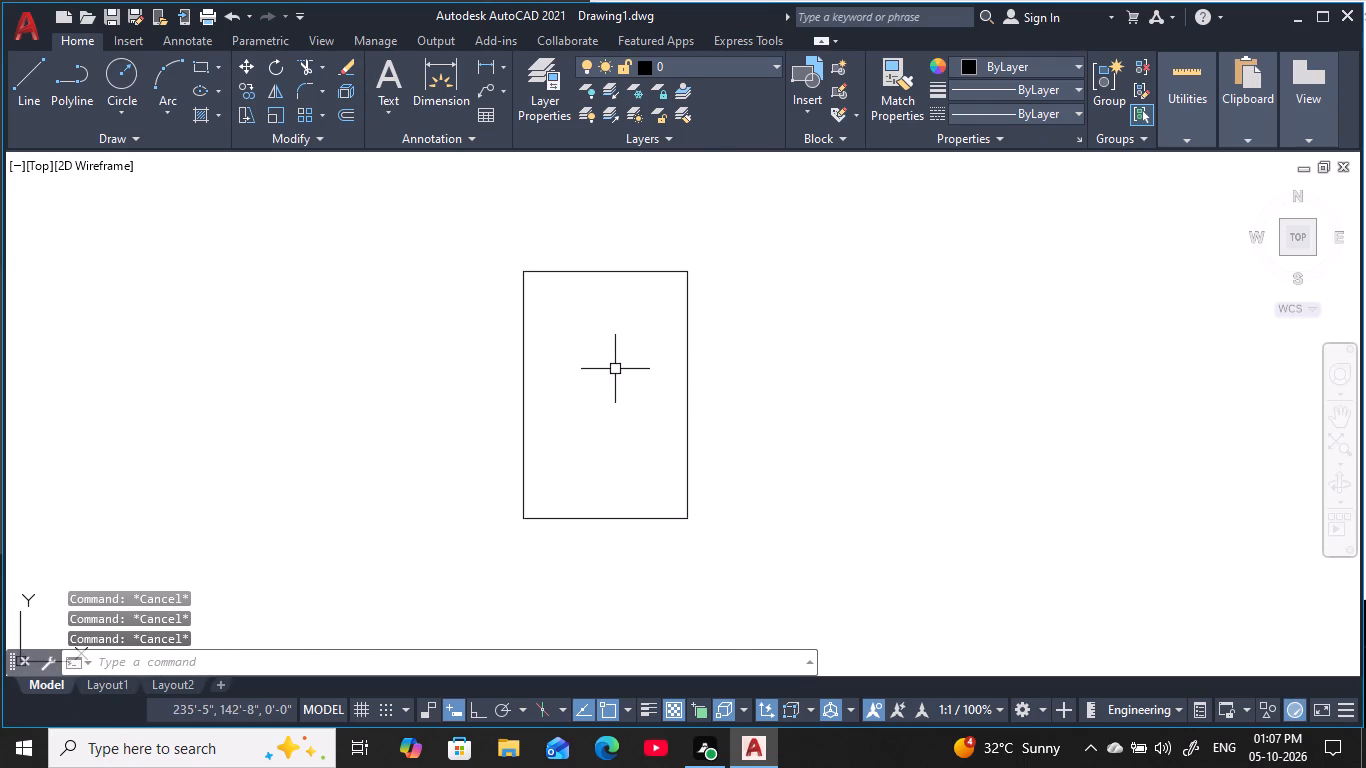
{"action": "key", "text": "d"}
{"action": "key", "text": "l"}
{"action": "key", "text": "i"}
{"action": "key", "text": "space"}
{"action": "left_click", "coordinate": [520, 270]}
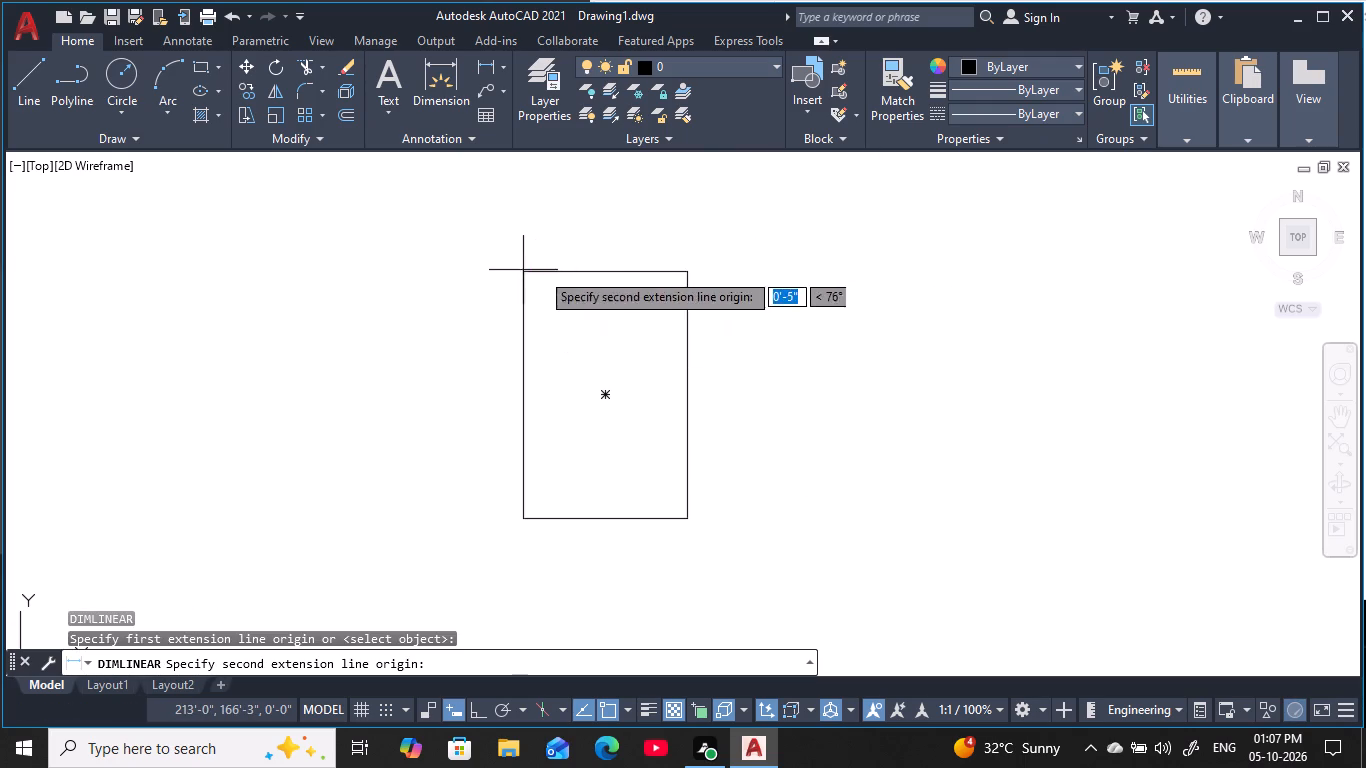
{"action": "left_click", "coordinate": [684, 272]}
{"action": "scroll", "coordinate": [692, 247], "scroll_direction": "up", "scroll_amount": 5}
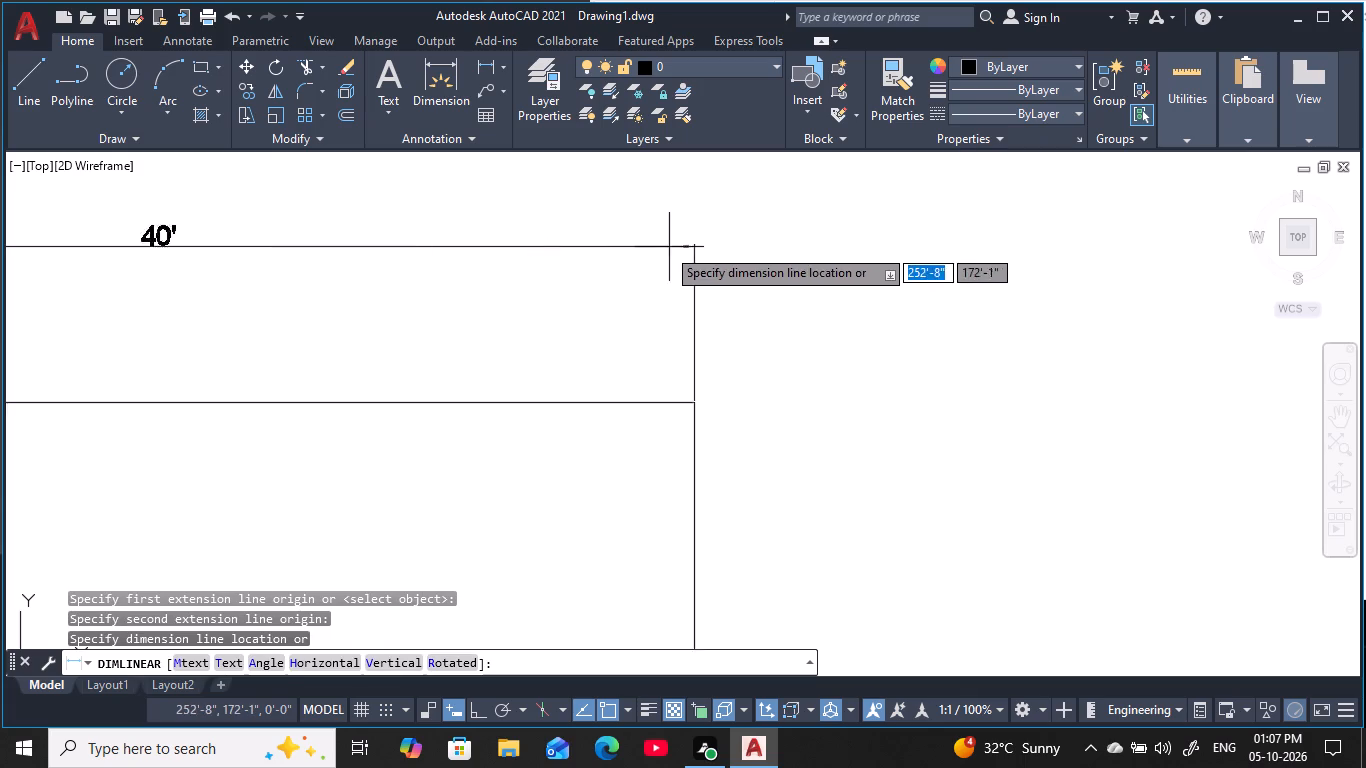
{"action": "scroll", "coordinate": [665, 247], "scroll_direction": "up", "scroll_amount": 1}
{"action": "scroll", "coordinate": [660, 248], "scroll_direction": "down", "scroll_amount": 2}
{"action": "middle_click_drag", "start_coordinate": [658, 248], "coordinate": [1074, 229]}
{"action": "scroll", "coordinate": [973, 267], "scroll_direction": "down", "scroll_amount": 6}
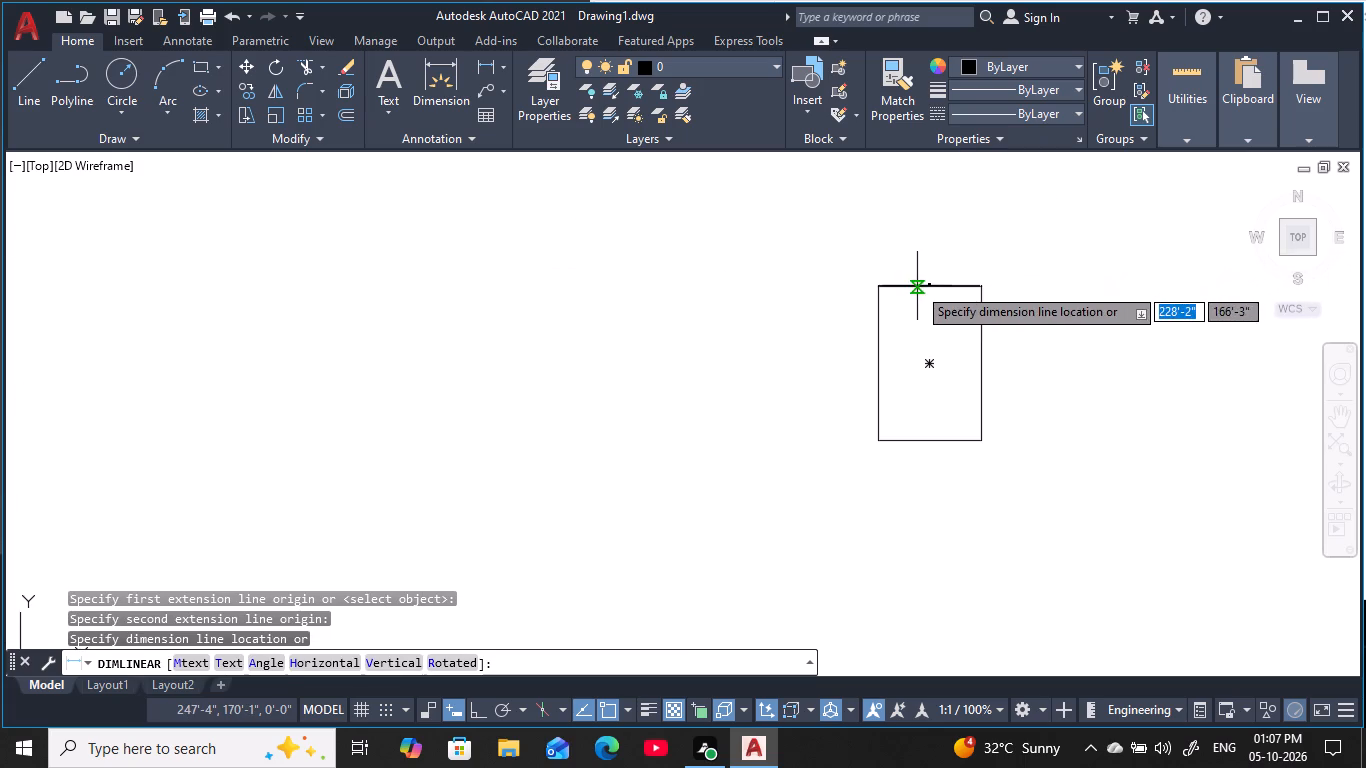
{"action": "key", "text": "Escape"}
{"action": "key", "text": "Escape"}
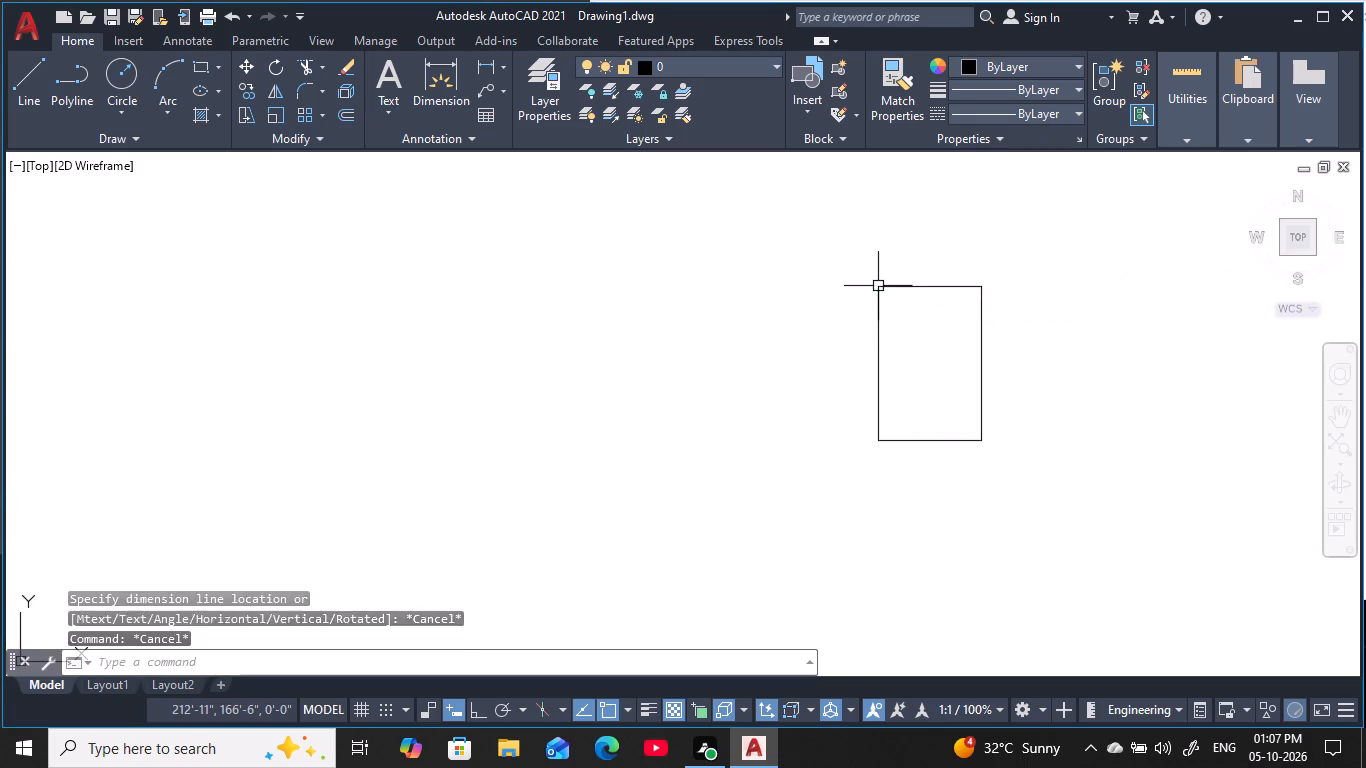
{"action": "key", "text": "Escape"}
{"action": "key", "text": "Escape"}
{"action": "key", "text": "Escape"}
Preview a linear dimension along the rectangle's left edge to check its length, without placing it.
{"action": "key", "text": "space"}
{"action": "left_click", "coordinate": [879, 293]}
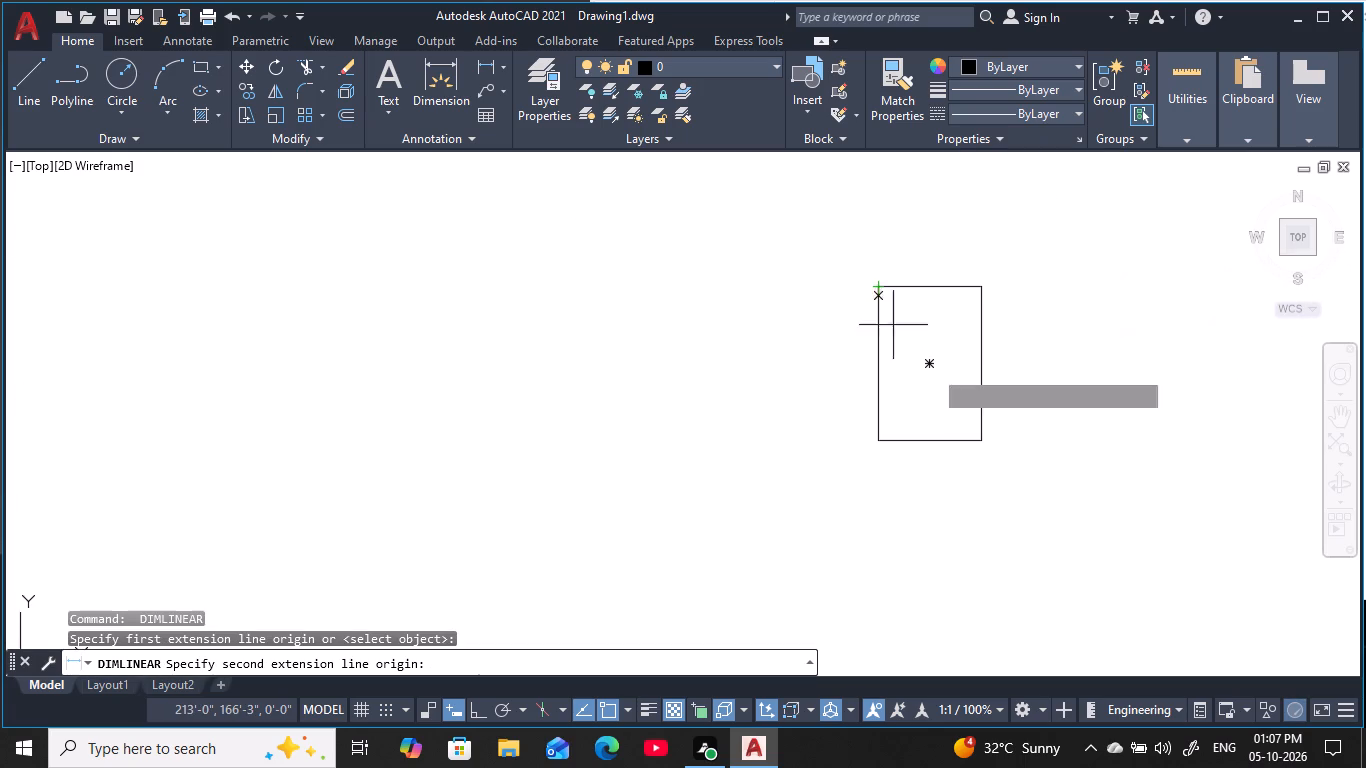
{"action": "middle_click_drag", "start_coordinate": [936, 378], "coordinate": [747, 288]}
{"action": "double_click", "coordinate": [690, 348]}
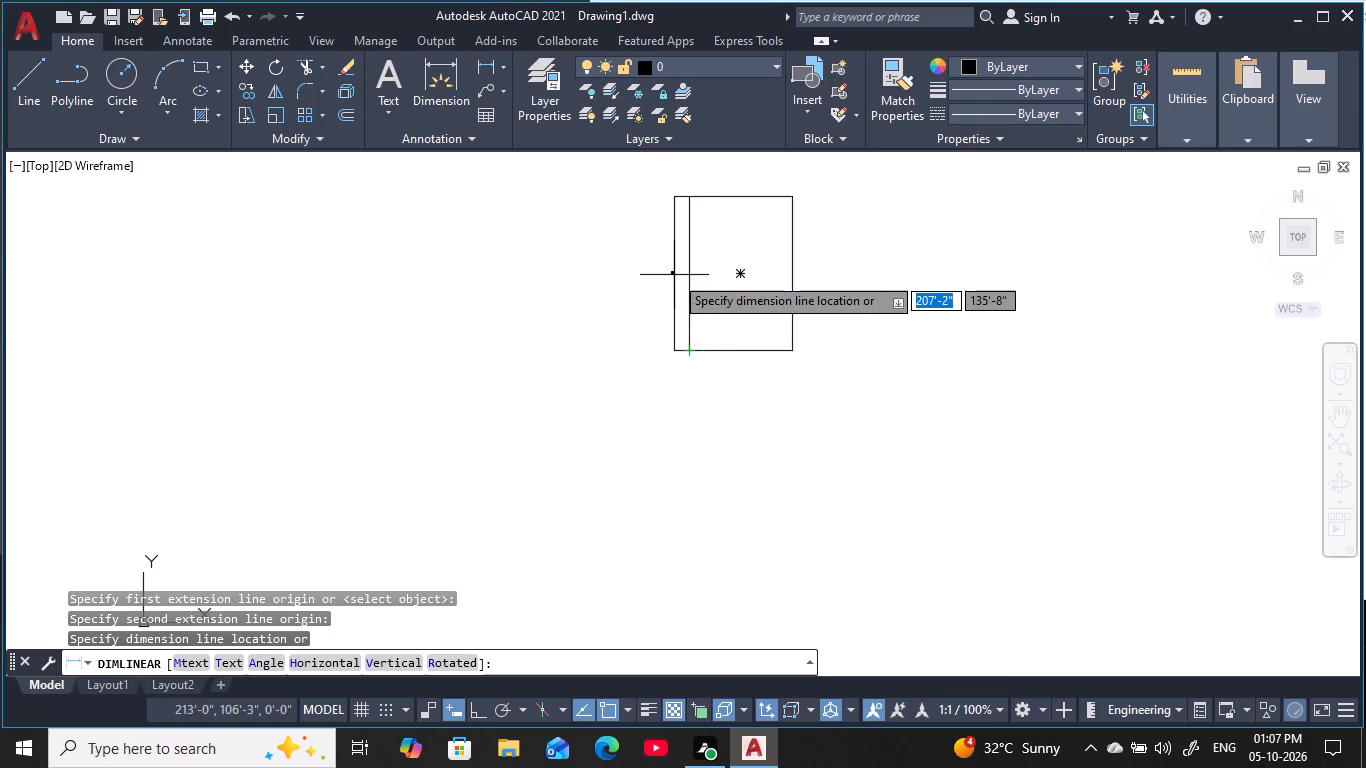
{"action": "scroll", "coordinate": [674, 275], "scroll_direction": "up", "scroll_amount": 7}
{"action": "scroll", "coordinate": [664, 282], "scroll_direction": "down", "scroll_amount": 11}
{"action": "key", "text": "Escape"}
{"action": "key", "text": "Escape"}
{"action": "key", "text": "Escape"}
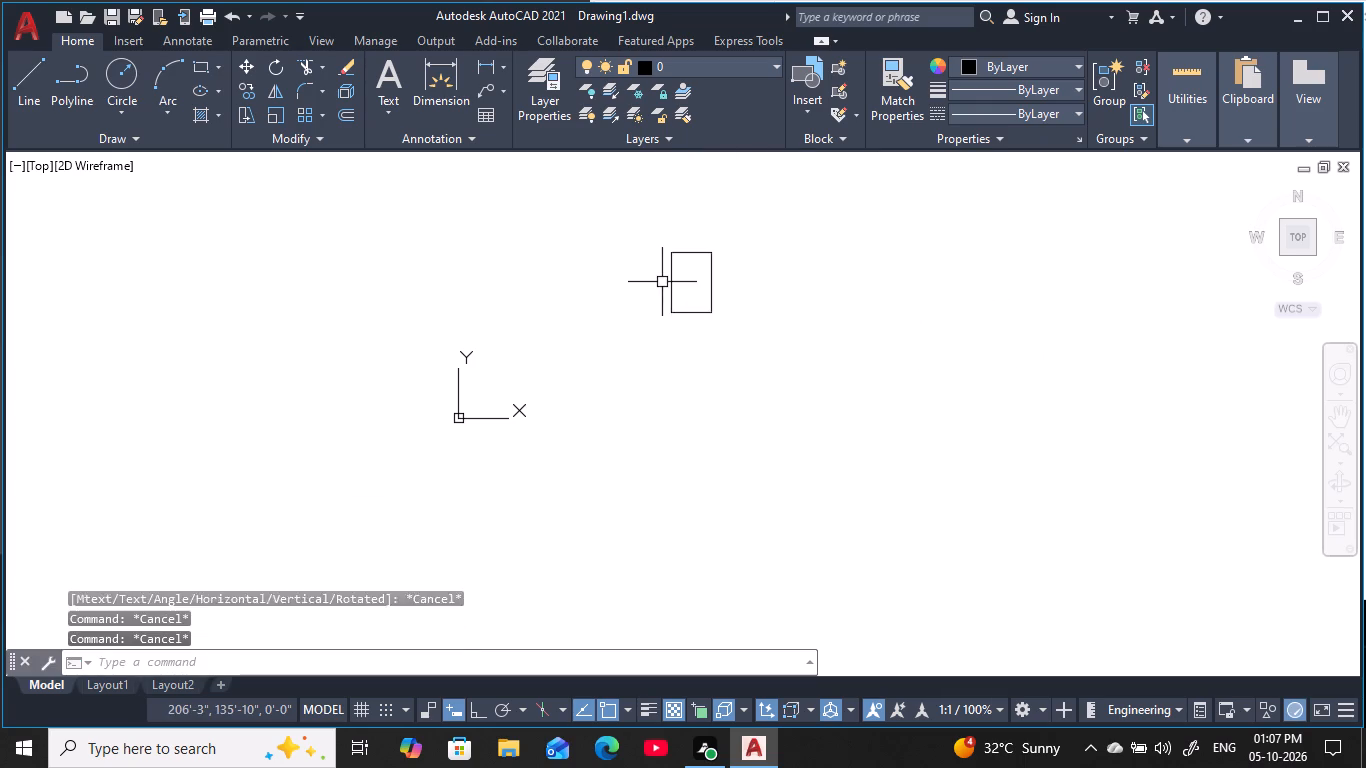
{"action": "key", "text": "Escape"}
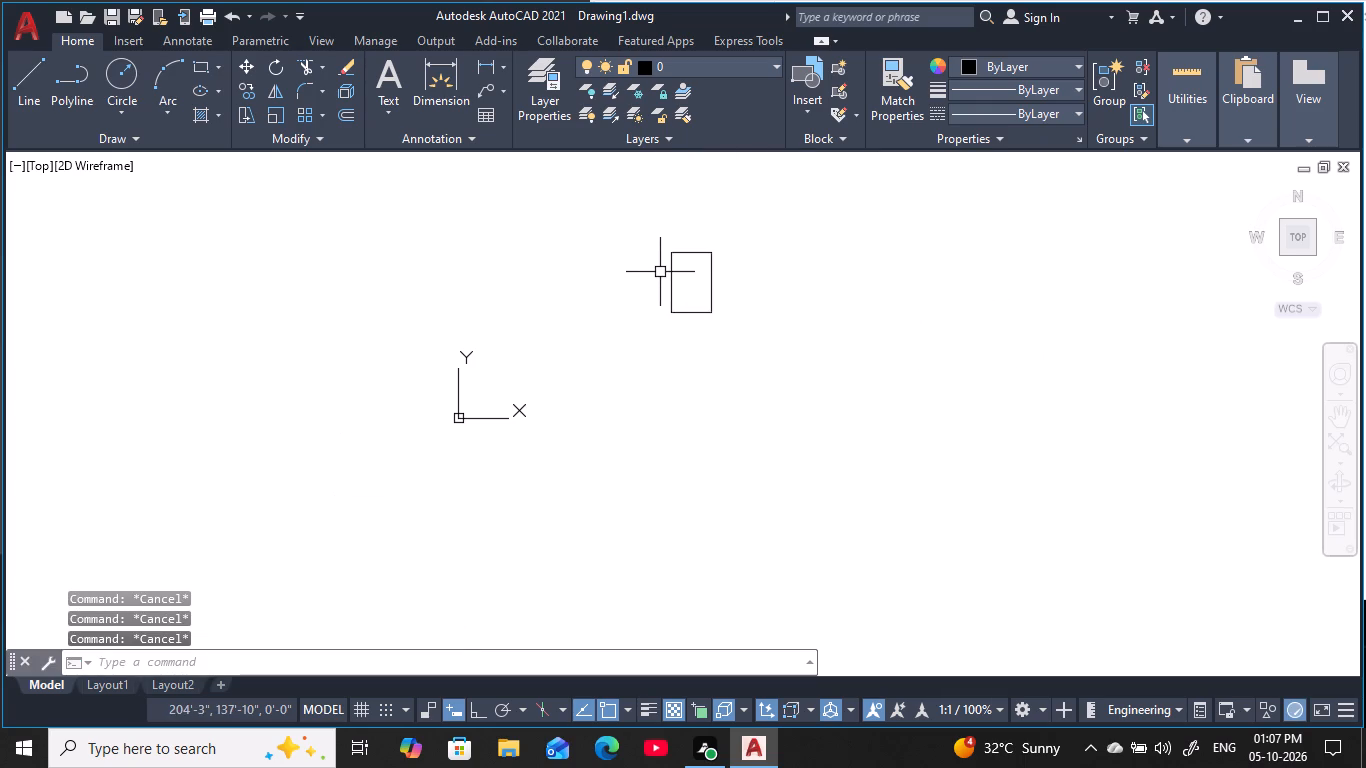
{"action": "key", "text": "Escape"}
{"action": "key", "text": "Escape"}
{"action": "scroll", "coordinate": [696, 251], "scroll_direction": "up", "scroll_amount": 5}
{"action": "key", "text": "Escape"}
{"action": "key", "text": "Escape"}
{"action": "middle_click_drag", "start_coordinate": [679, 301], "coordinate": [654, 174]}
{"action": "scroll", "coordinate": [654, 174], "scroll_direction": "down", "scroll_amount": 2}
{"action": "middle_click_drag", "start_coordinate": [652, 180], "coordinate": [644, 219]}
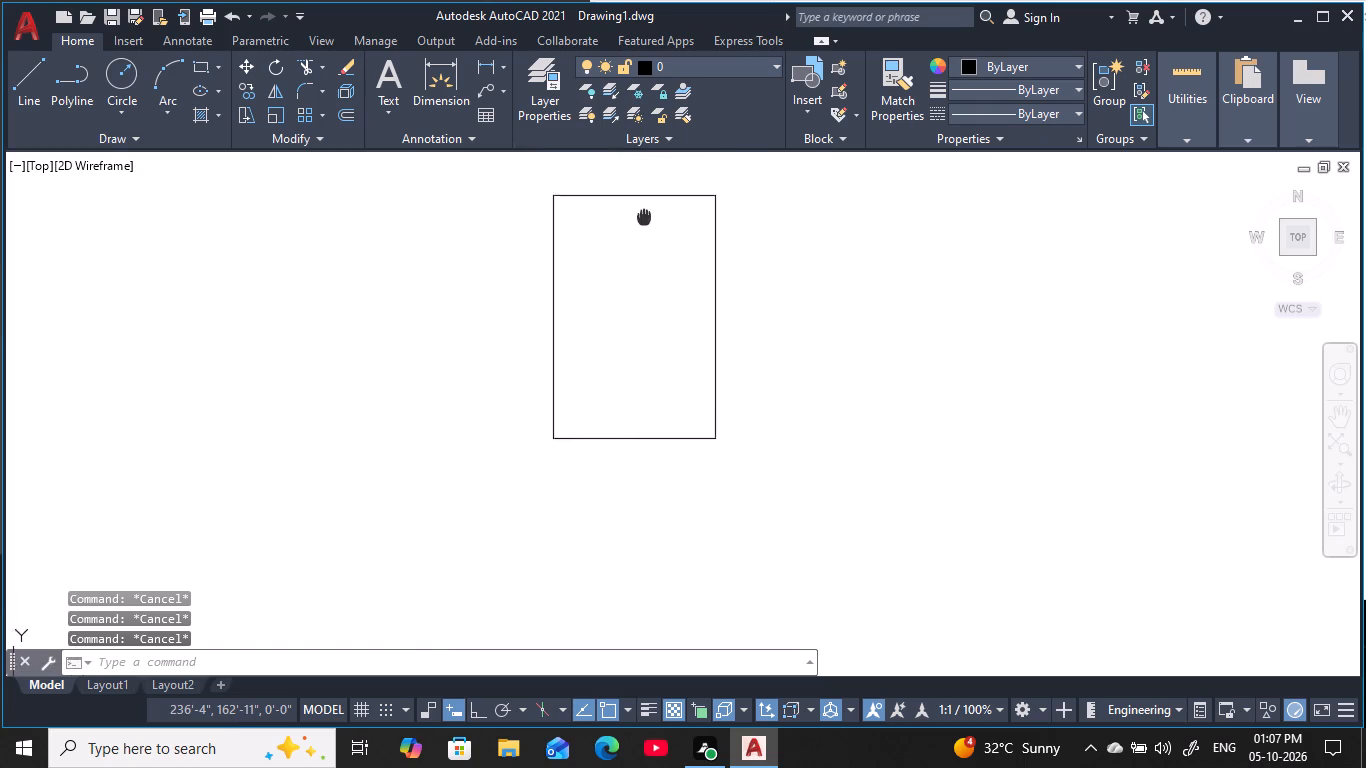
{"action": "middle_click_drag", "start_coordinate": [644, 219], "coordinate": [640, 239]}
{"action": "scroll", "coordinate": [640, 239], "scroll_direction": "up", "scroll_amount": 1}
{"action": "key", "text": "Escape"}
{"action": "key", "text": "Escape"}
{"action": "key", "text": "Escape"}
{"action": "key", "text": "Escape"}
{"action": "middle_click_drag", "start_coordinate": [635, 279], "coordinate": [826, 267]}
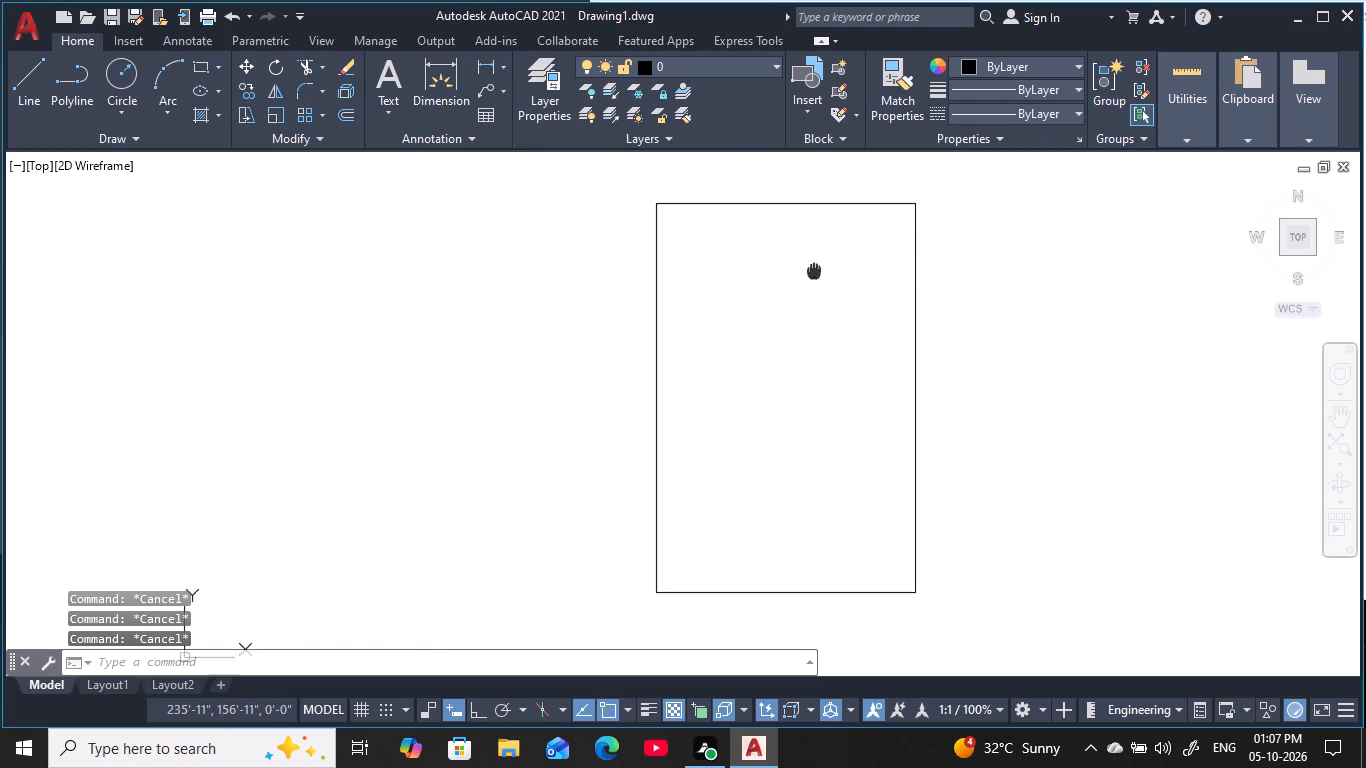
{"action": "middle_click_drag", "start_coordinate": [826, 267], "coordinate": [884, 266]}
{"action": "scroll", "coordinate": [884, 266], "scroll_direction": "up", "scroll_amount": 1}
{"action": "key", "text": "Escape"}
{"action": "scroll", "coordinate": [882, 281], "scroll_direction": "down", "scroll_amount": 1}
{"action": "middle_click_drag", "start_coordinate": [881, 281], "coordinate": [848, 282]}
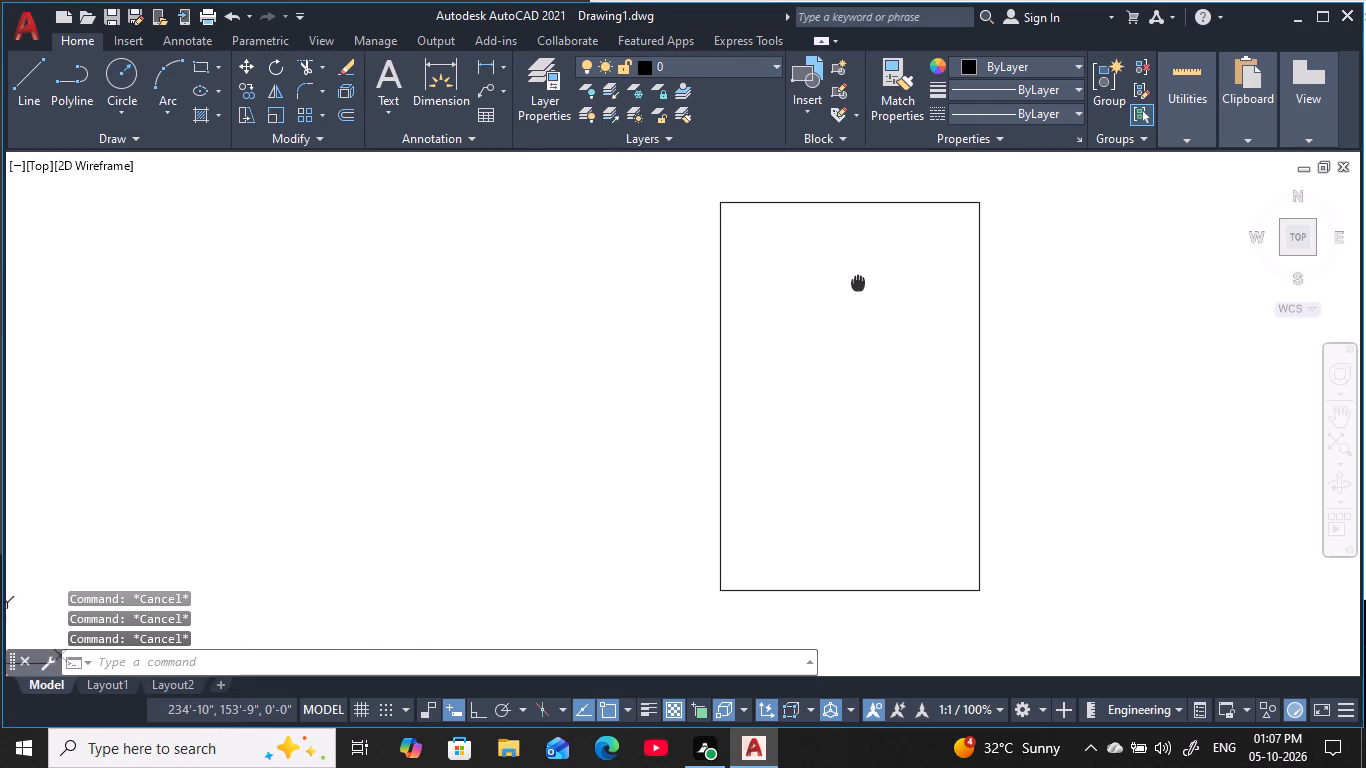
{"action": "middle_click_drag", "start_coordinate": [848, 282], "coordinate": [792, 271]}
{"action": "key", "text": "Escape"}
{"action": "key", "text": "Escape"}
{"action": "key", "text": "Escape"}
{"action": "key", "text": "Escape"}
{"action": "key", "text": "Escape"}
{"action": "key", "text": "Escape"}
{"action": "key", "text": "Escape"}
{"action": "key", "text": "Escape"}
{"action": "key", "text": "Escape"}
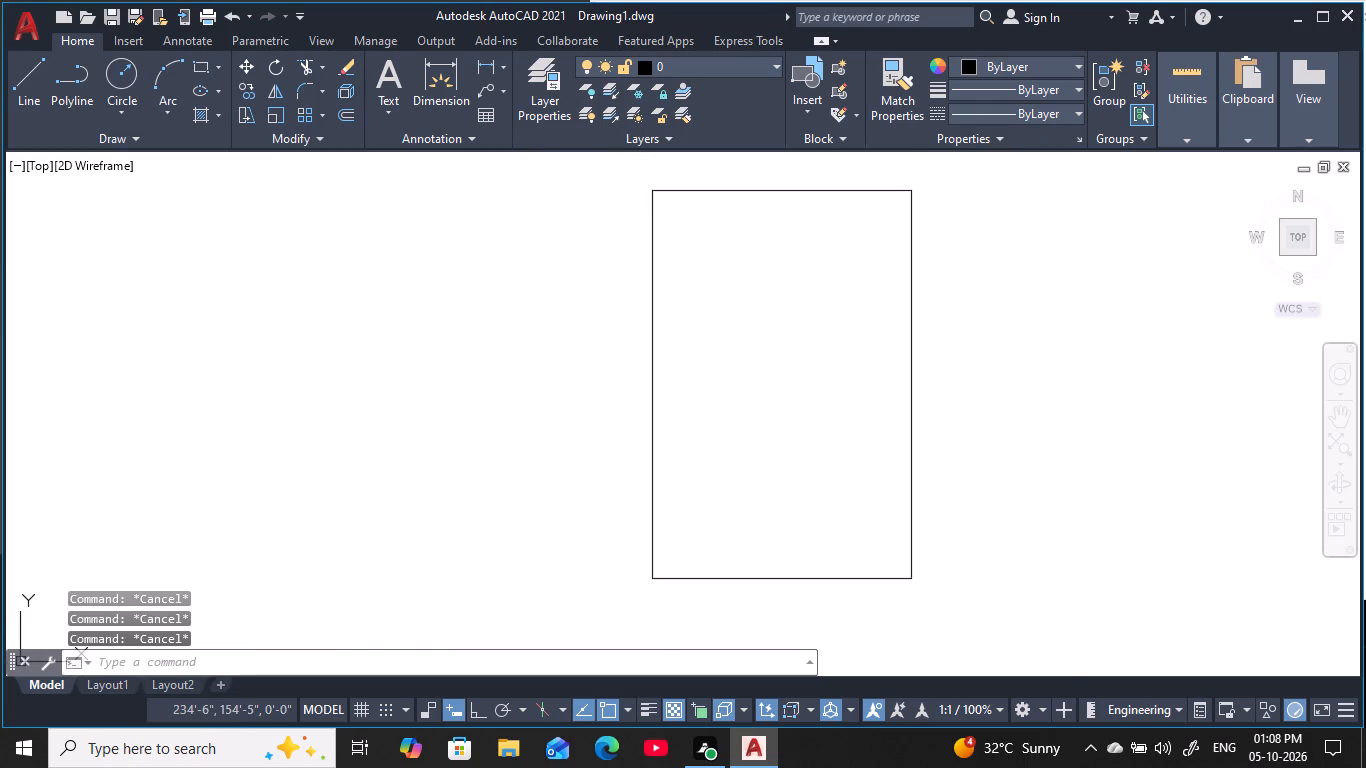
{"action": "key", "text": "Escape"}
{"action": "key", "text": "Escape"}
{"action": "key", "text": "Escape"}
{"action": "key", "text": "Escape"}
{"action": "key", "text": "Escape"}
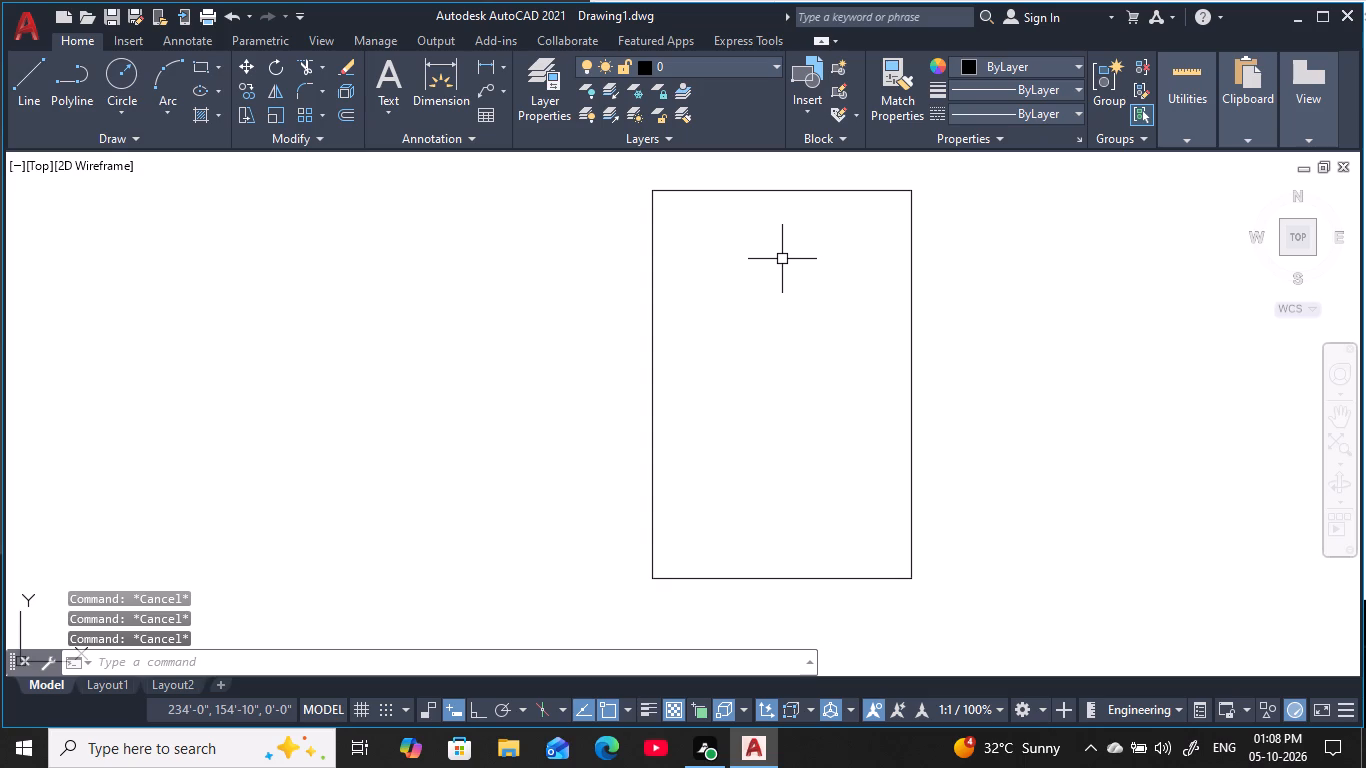
Offset the outer rectangle 9" inward to form the exterior wall thickness.
{"action": "type", "text": "o 9"}
{"action": "key", "text": "space"}
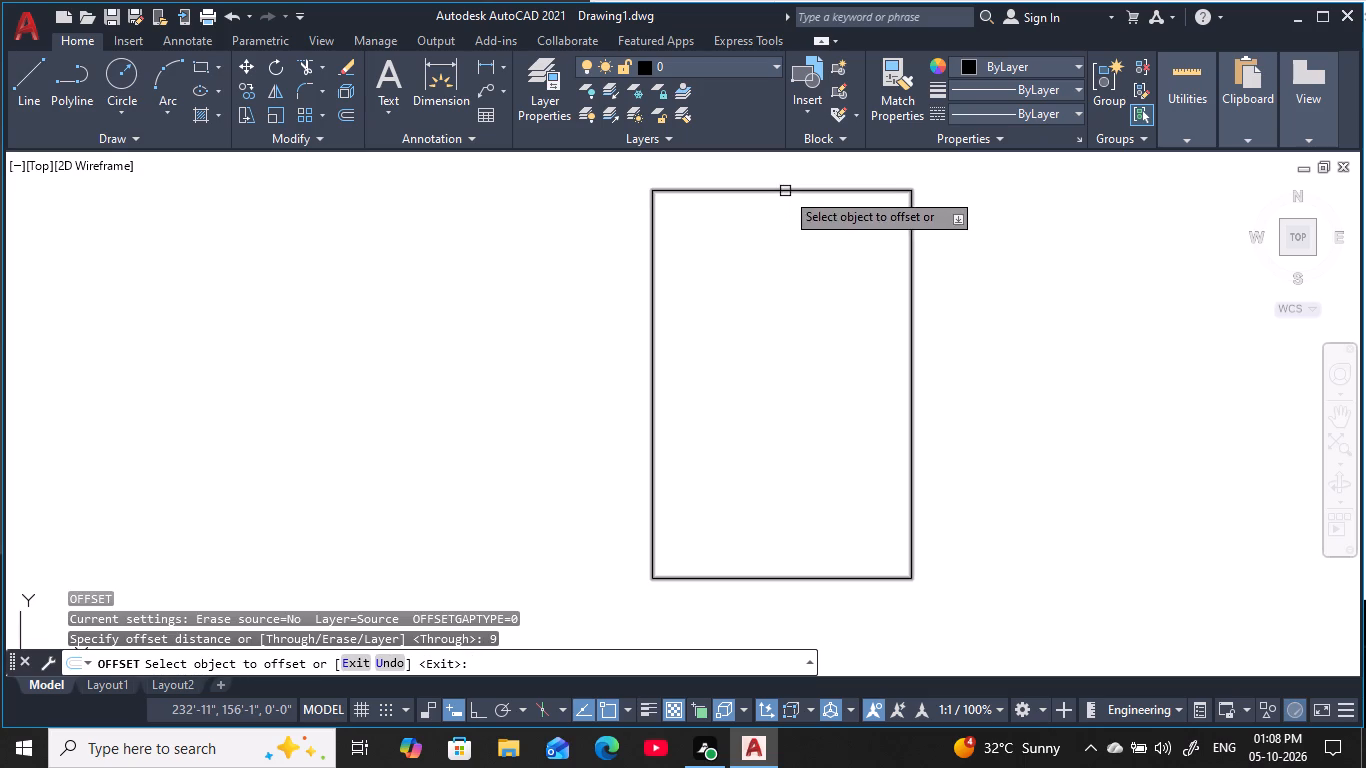
{"action": "left_click", "coordinate": [785, 191]}
{"action": "left_click", "coordinate": [816, 364]}
{"action": "key", "text": "Escape"}
{"action": "key", "text": "Escape"}
{"action": "key", "text": "Escape"}
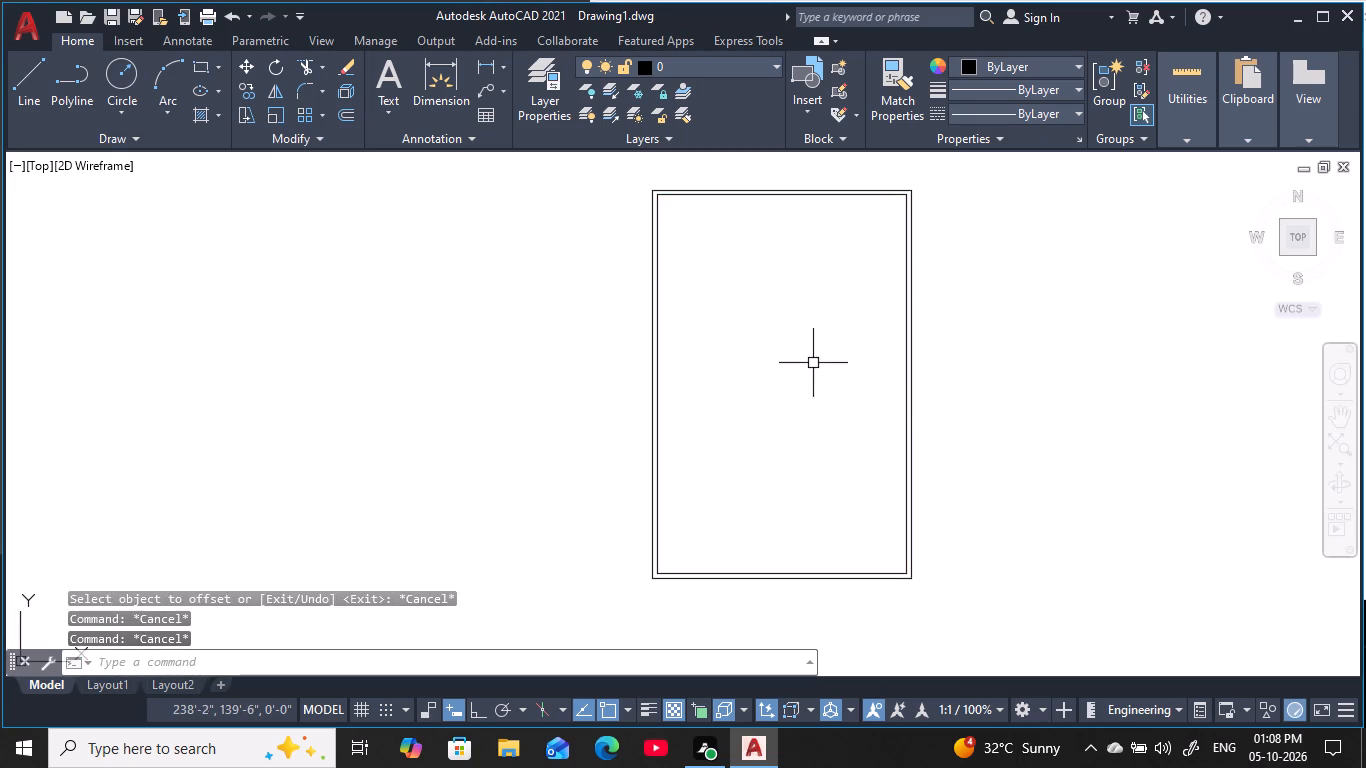
{"action": "key", "text": "Escape"}
{"action": "key", "text": "Escape"}
Explode both the outer and inner rectangles into separate lines.
{"action": "type", "text": "x"}
{"action": "key", "text": "space"}
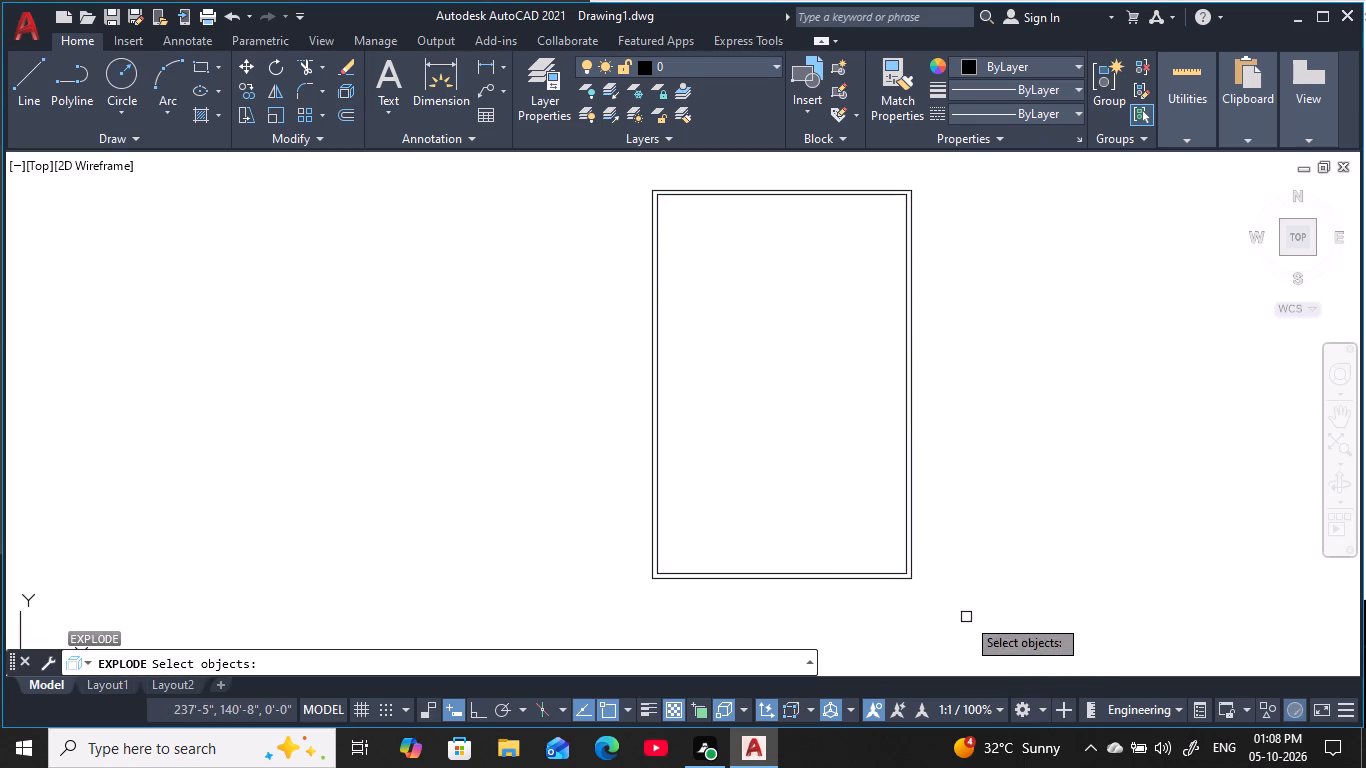
{"action": "left_click", "coordinate": [965, 617]}
{"action": "left_click", "coordinate": [593, 168]}
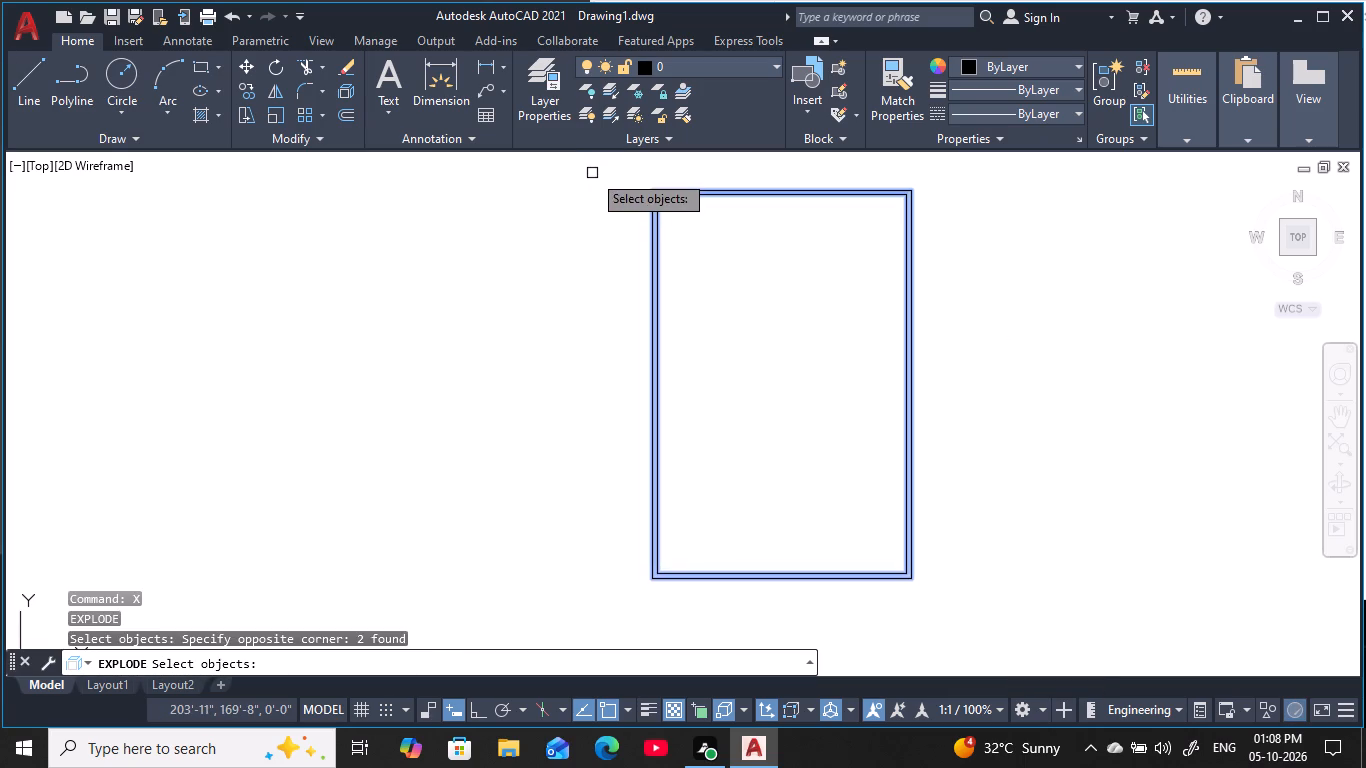
{"action": "key", "text": "space"}
{"action": "key", "text": "Escape"}
{"action": "key", "text": "Escape"}
{"action": "key", "text": "Escape"}
{"action": "key", "text": "Escape"}
{"action": "key", "text": "Escape"}
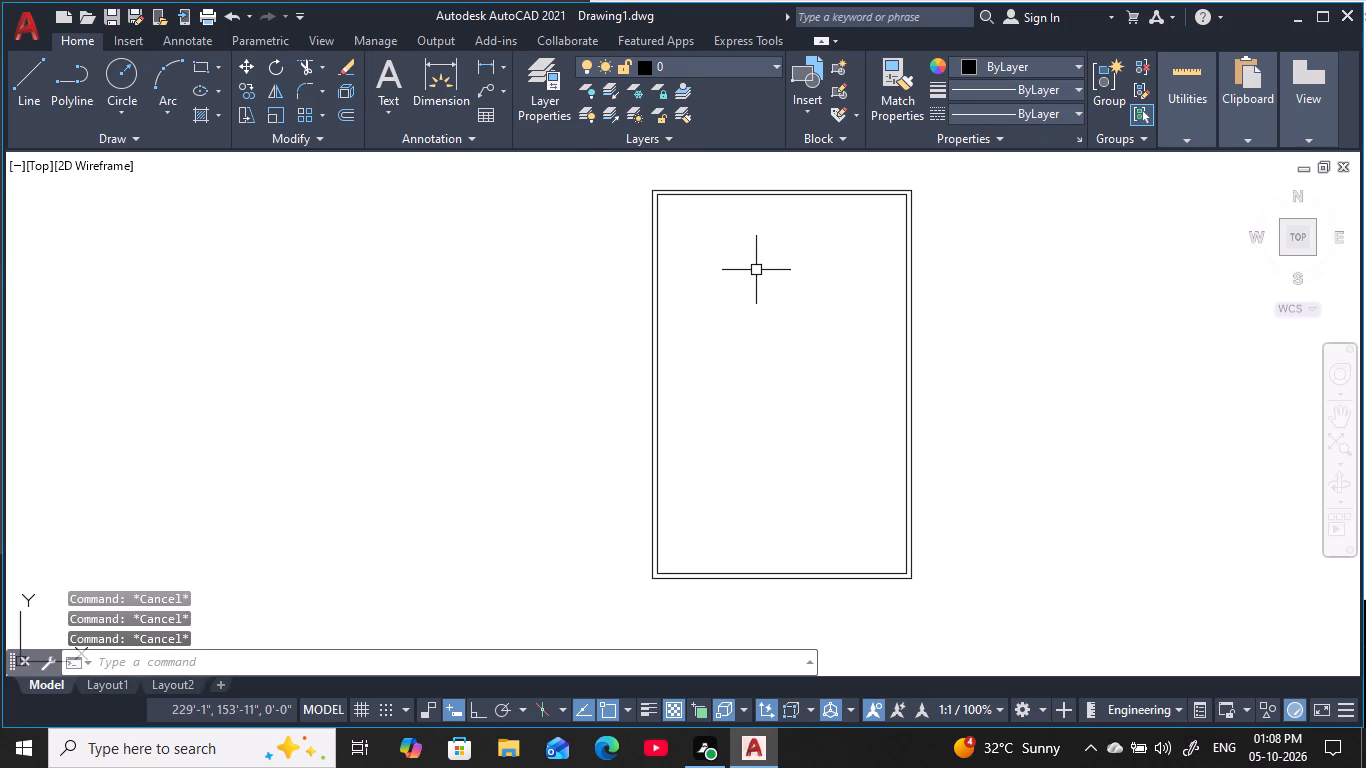
{"action": "key", "text": "Escape"}
{"action": "key", "text": "Escape"}
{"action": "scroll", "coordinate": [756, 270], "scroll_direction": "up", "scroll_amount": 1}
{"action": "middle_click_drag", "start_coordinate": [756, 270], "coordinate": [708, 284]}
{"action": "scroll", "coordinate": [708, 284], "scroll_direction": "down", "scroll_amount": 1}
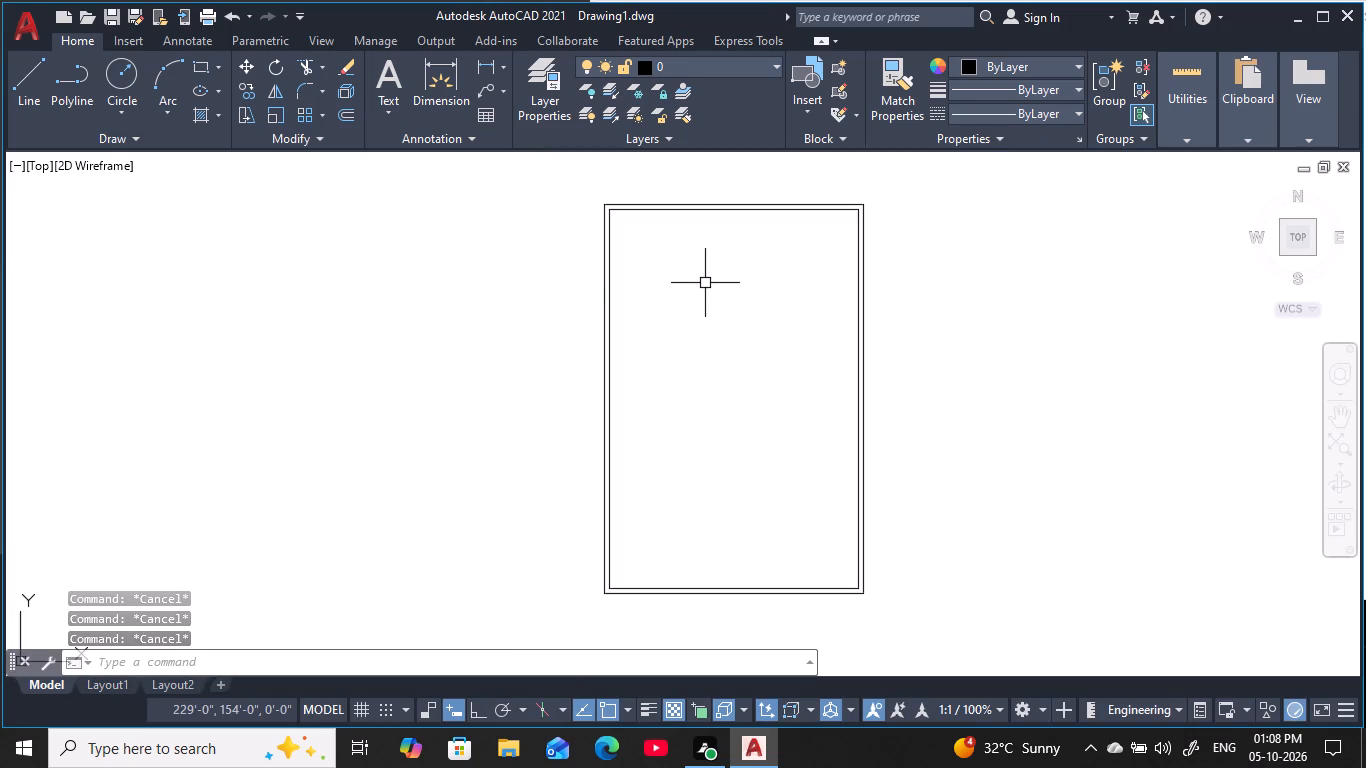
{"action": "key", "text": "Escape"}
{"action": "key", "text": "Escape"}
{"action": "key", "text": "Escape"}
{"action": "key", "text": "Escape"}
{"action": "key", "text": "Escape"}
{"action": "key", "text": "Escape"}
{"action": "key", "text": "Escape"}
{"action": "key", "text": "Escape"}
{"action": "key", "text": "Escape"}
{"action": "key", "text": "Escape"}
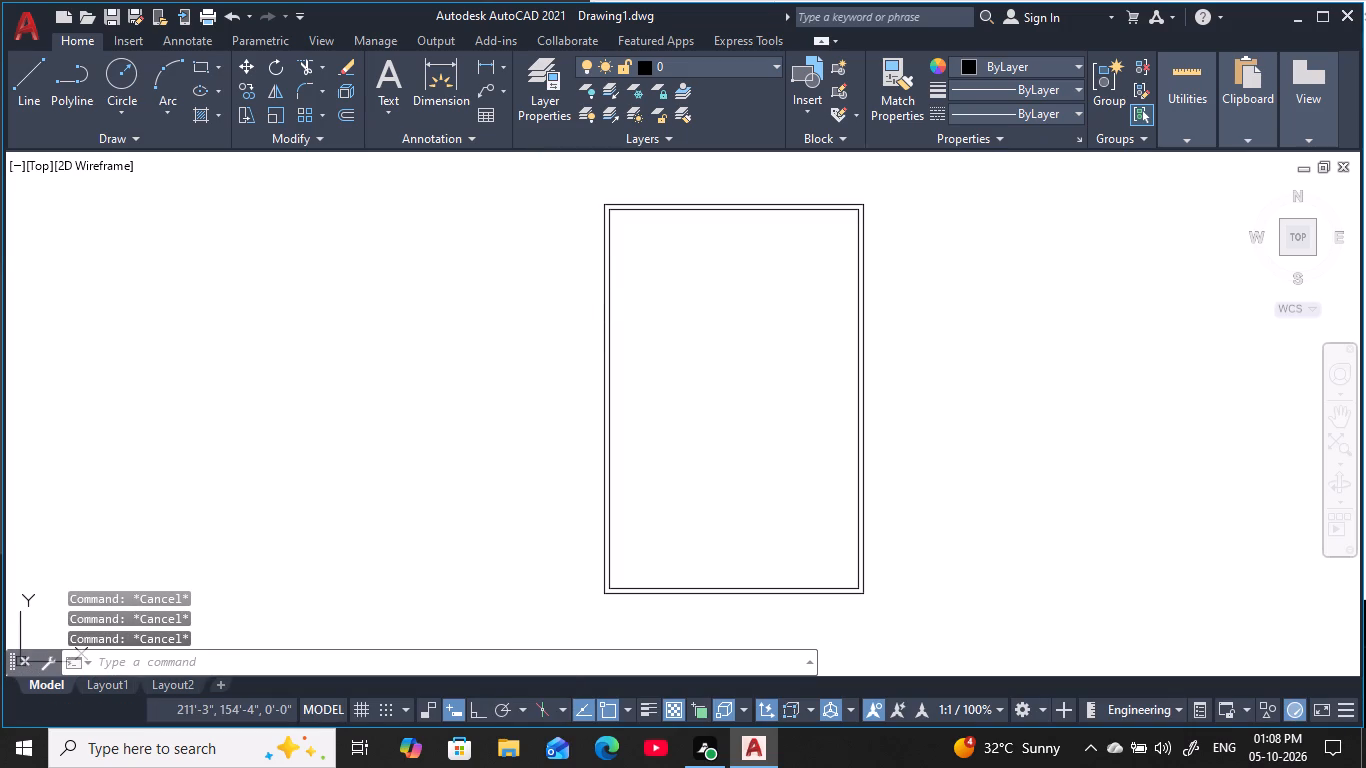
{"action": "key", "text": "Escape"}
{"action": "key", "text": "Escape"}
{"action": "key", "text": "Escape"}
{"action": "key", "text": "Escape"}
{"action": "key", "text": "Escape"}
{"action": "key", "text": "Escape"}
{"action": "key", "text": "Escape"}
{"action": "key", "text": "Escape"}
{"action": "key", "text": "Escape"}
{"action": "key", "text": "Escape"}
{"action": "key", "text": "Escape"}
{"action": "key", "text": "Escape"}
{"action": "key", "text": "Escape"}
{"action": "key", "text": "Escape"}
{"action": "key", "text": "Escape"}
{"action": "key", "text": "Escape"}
Offset the inner line of the top exterior wall 11'5" downward into the plan.
{"action": "type", "text": "o"}
{"action": "key", "text": "space"}
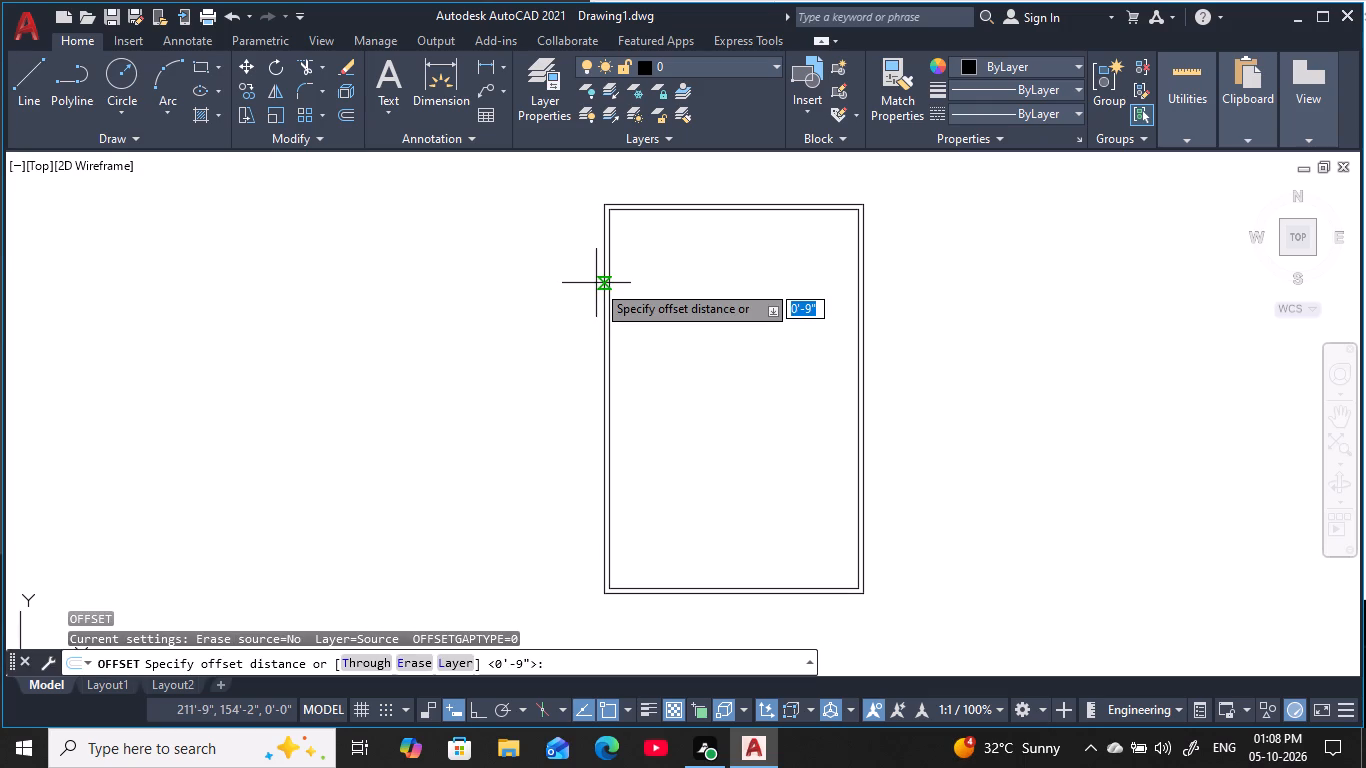
{"action": "type", "text": "11'5"}
{"action": "key", "text": "space"}
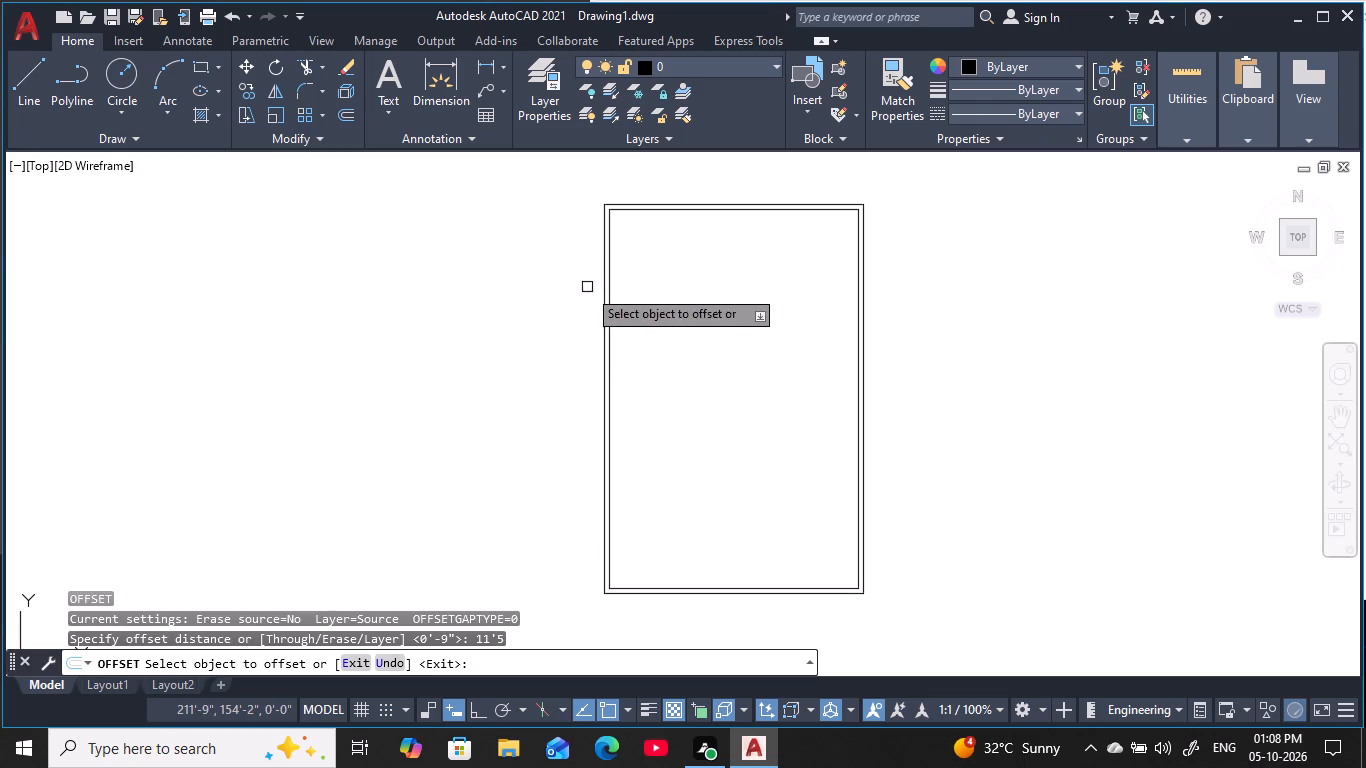
{"action": "left_click", "coordinate": [797, 211]}
{"action": "left_click", "coordinate": [842, 445]}
{"action": "key", "text": "Escape"}
{"action": "key", "text": "Escape"}
{"action": "key", "text": "Escape"}
{"action": "key", "text": "Escape"}
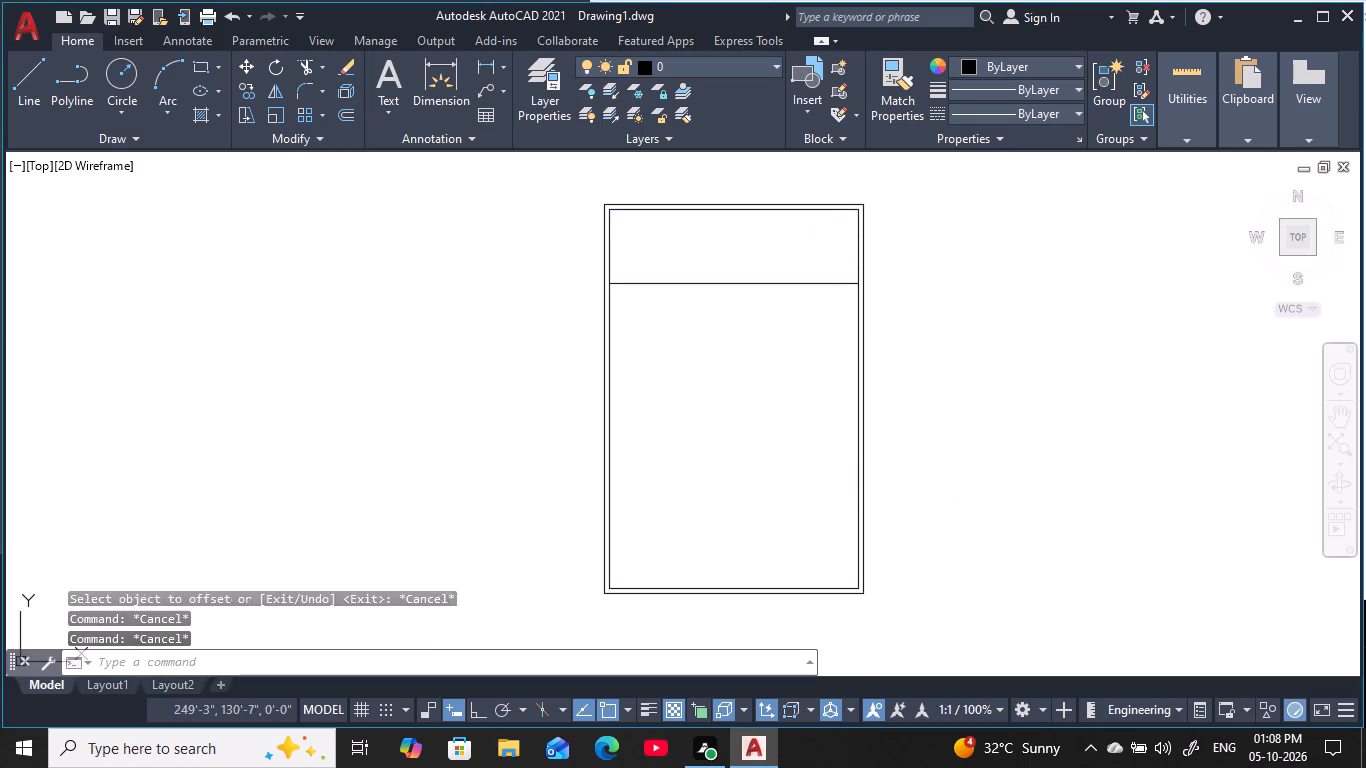
{"action": "key", "text": "Escape"}
{"action": "key", "text": "Escape"}
Offset the new horizontal partition line 4.5" downward to give the partition wall its thickness.
{"action": "key", "text": "o"}
{"action": "key", "text": "space"}
{"action": "type", "text": "4"}
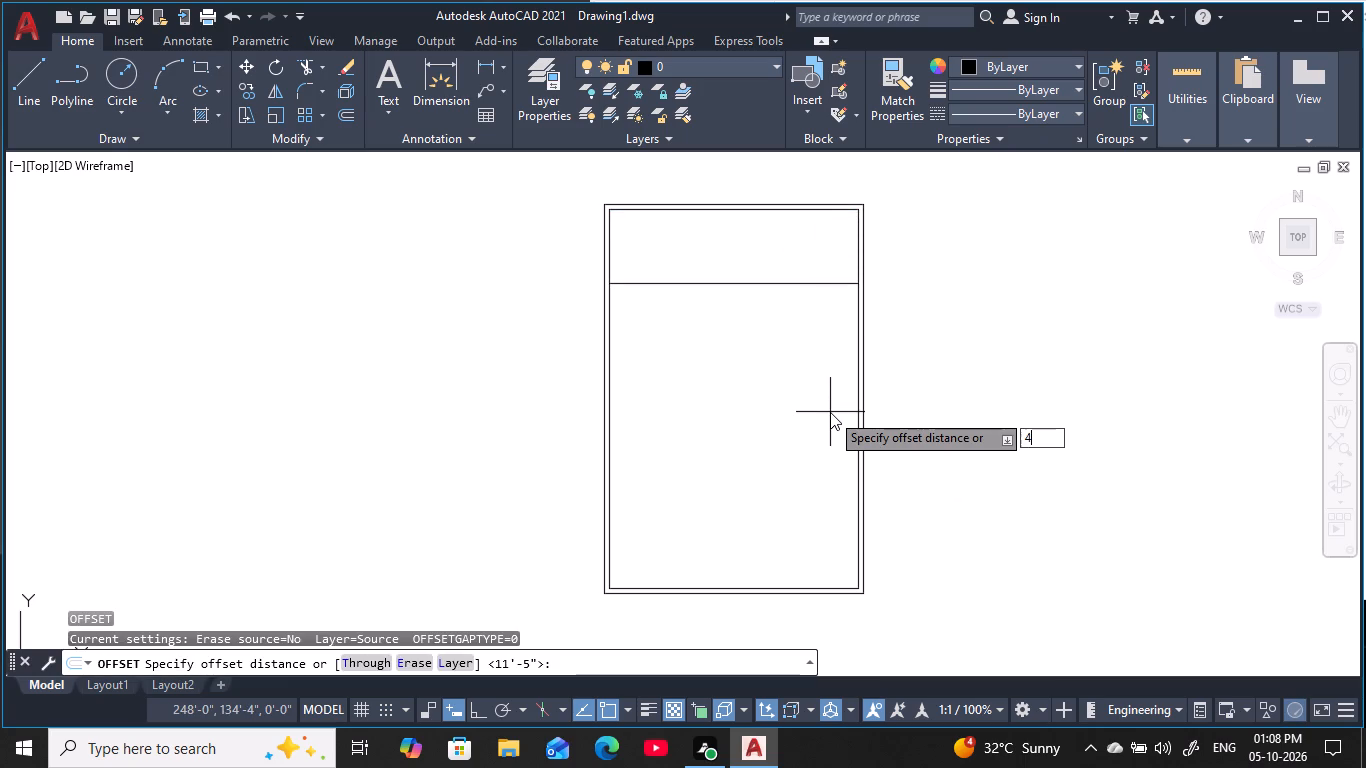
{"action": "key", "text": "period"}
{"action": "type", "text": "5"}
{"action": "key", "text": "space"}
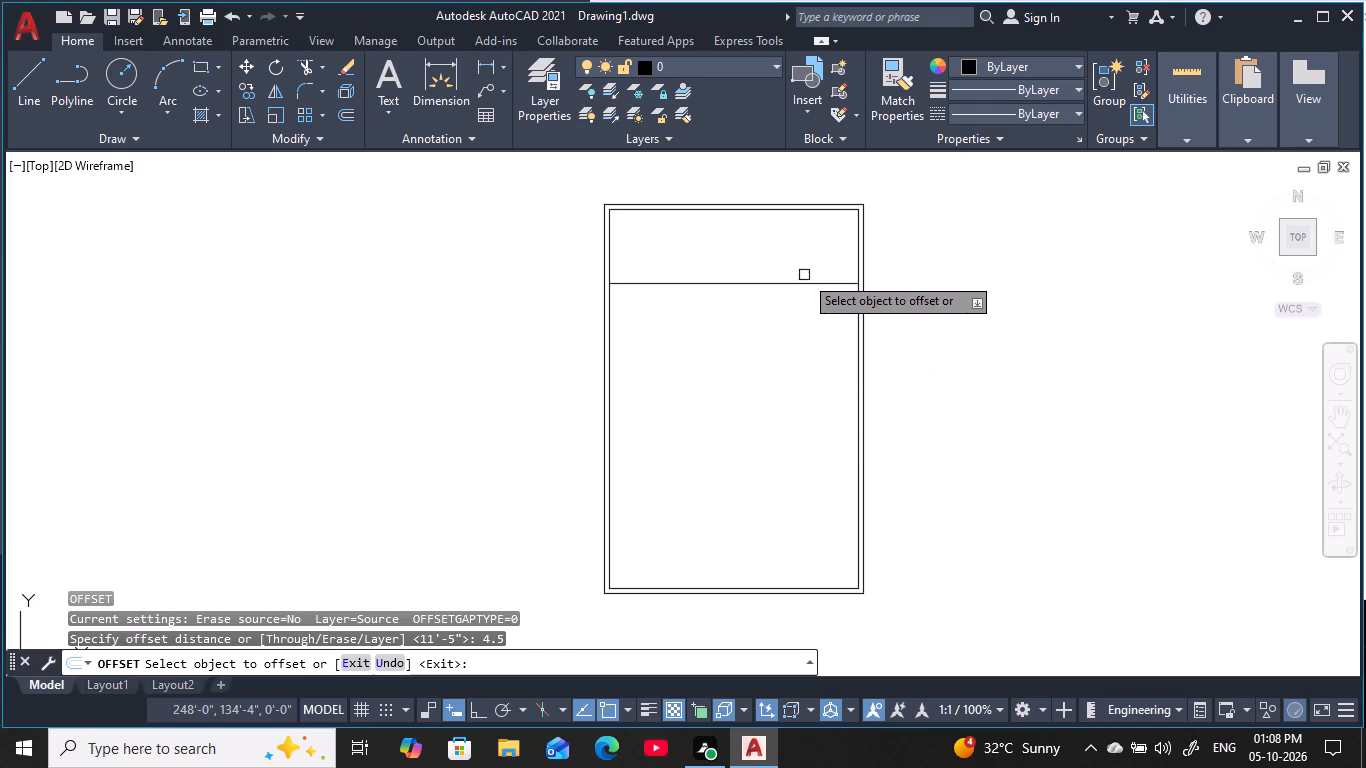
{"action": "left_click", "coordinate": [806, 281]}
{"action": "left_click", "coordinate": [809, 417]}
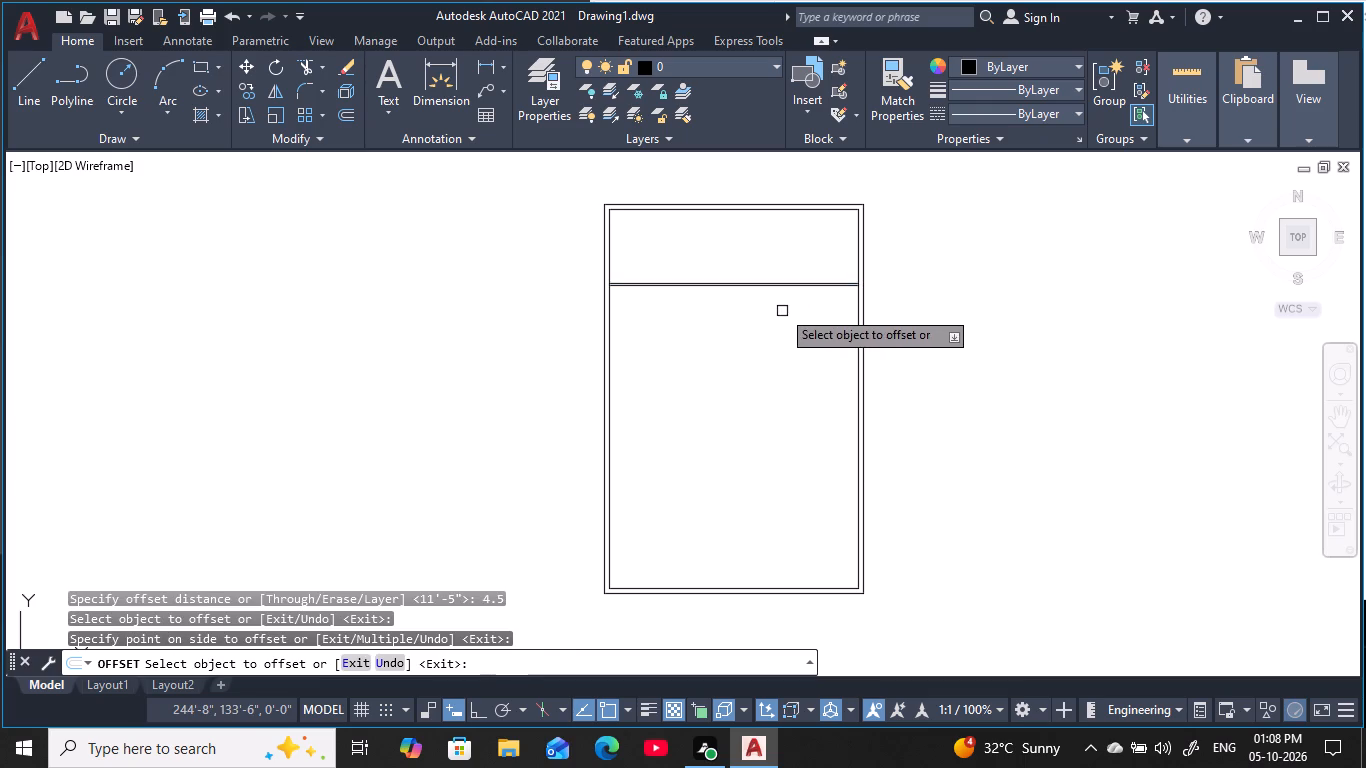
{"action": "scroll", "coordinate": [780, 299], "scroll_direction": "up", "scroll_amount": 1}
{"action": "middle_click_drag", "start_coordinate": [780, 319], "coordinate": [780, 350]}
{"action": "scroll", "coordinate": [780, 350], "scroll_direction": "up", "scroll_amount": 1}
{"action": "key", "text": "Escape"}
{"action": "key", "text": "Escape"}
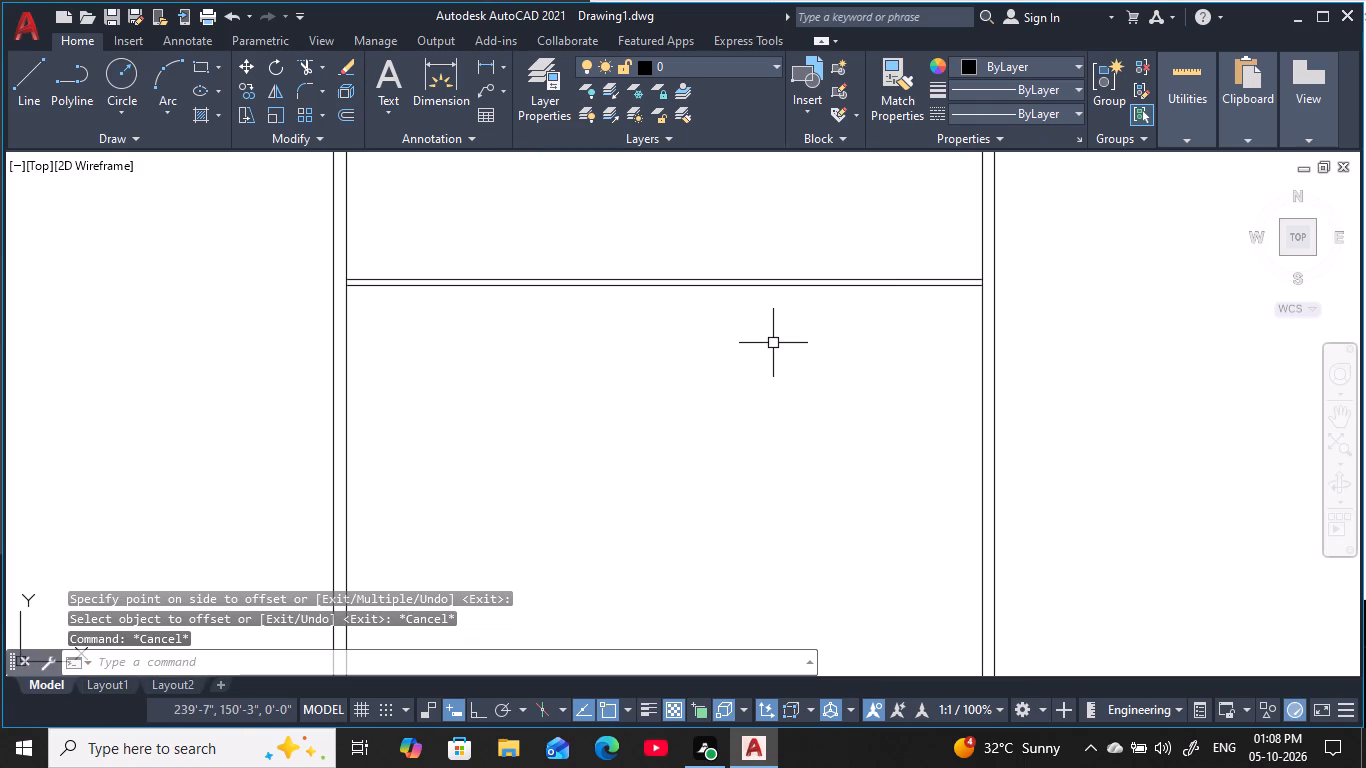
{"action": "key", "text": "Escape"}
{"action": "key", "text": "Escape"}
{"action": "key", "text": "Escape"}
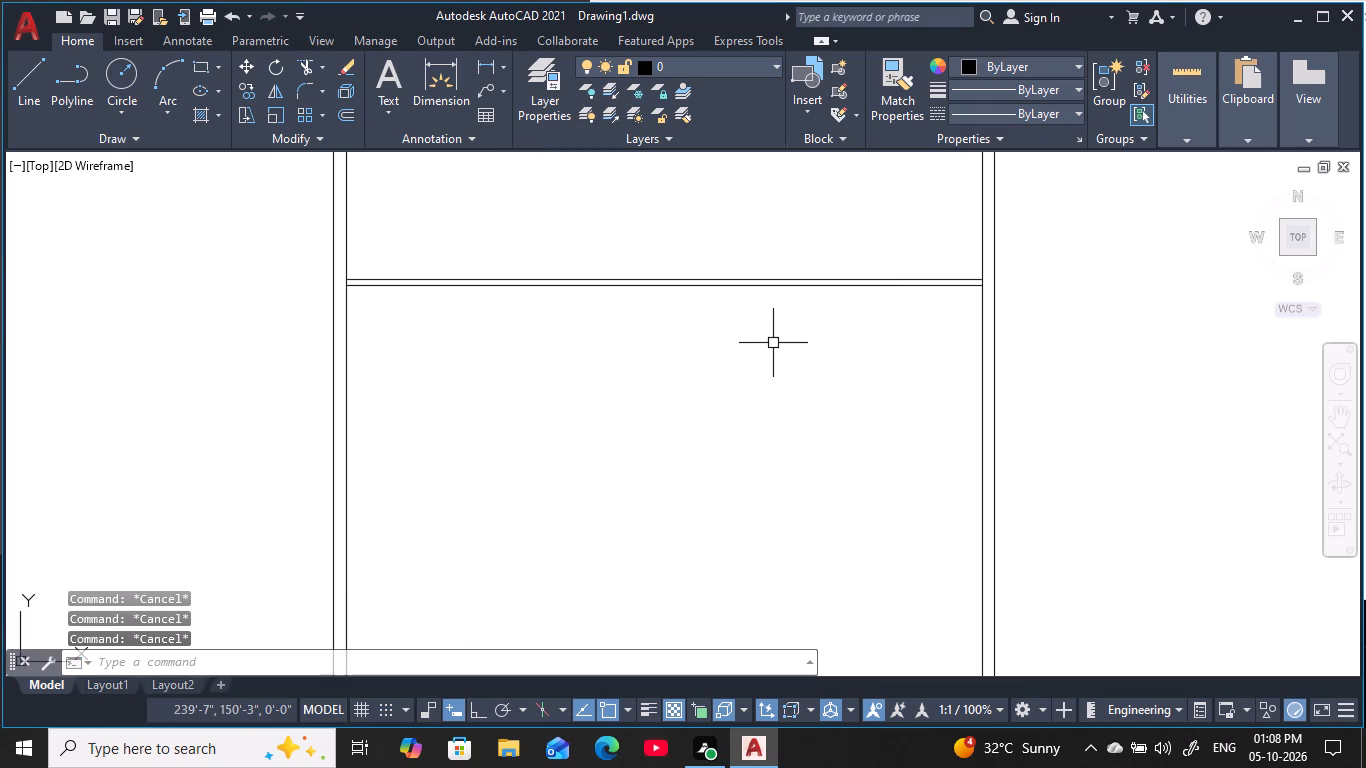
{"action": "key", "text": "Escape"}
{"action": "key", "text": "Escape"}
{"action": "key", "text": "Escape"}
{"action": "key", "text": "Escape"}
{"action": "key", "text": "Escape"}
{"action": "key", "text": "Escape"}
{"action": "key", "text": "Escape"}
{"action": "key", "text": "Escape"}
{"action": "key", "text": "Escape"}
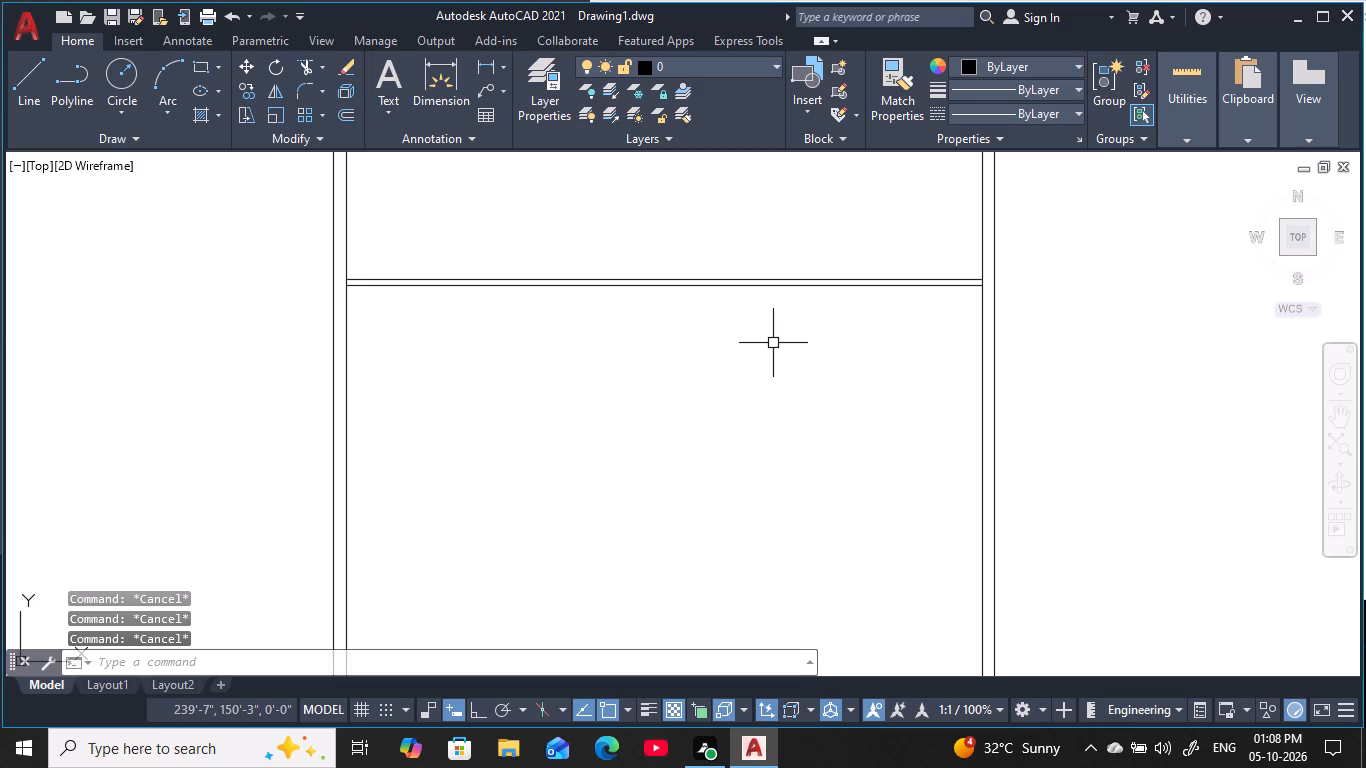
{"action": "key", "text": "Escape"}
Offset the lower line of the first horizontal partition wall 11'5" downward for a second partition.
{"action": "type", "text": "o 11"}
{"action": "key", "text": "apostrophe"}
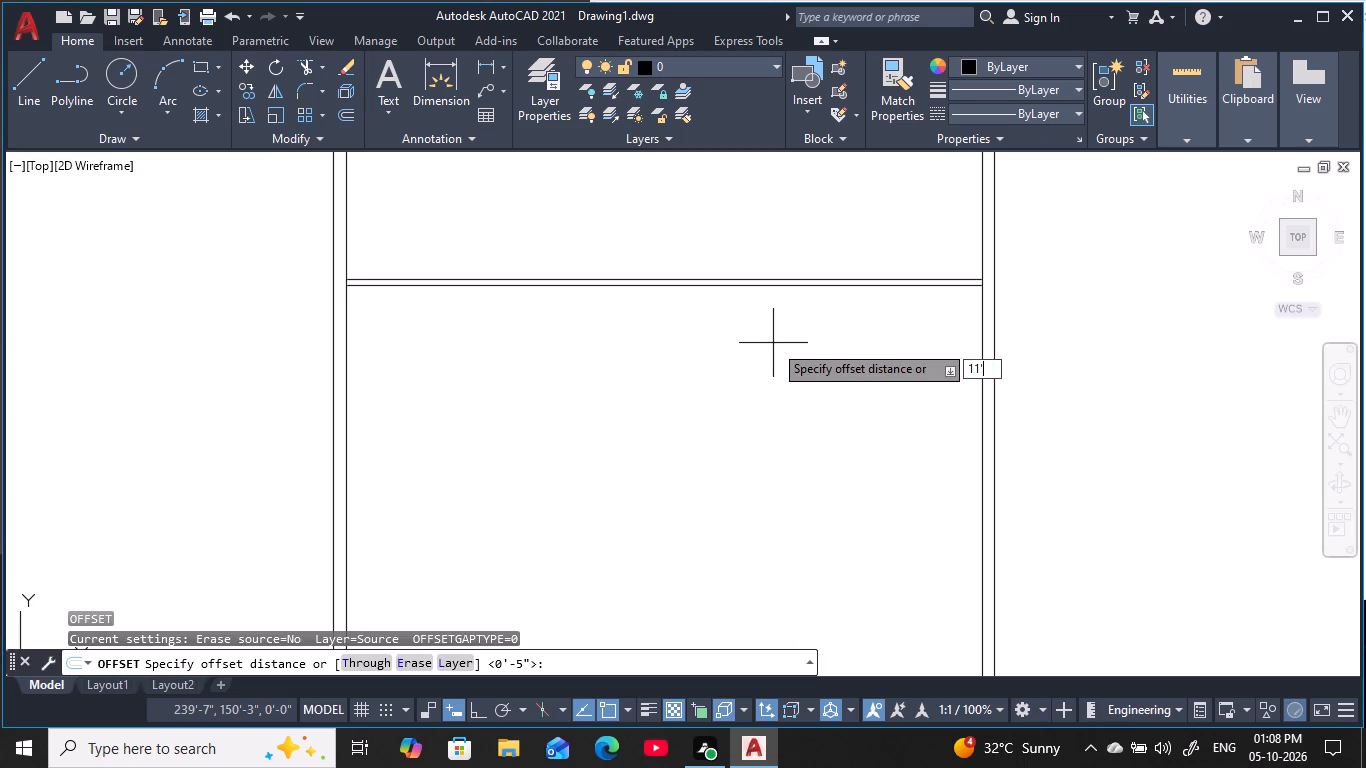
{"action": "type", "text": "5"}
{"action": "key", "text": "space"}
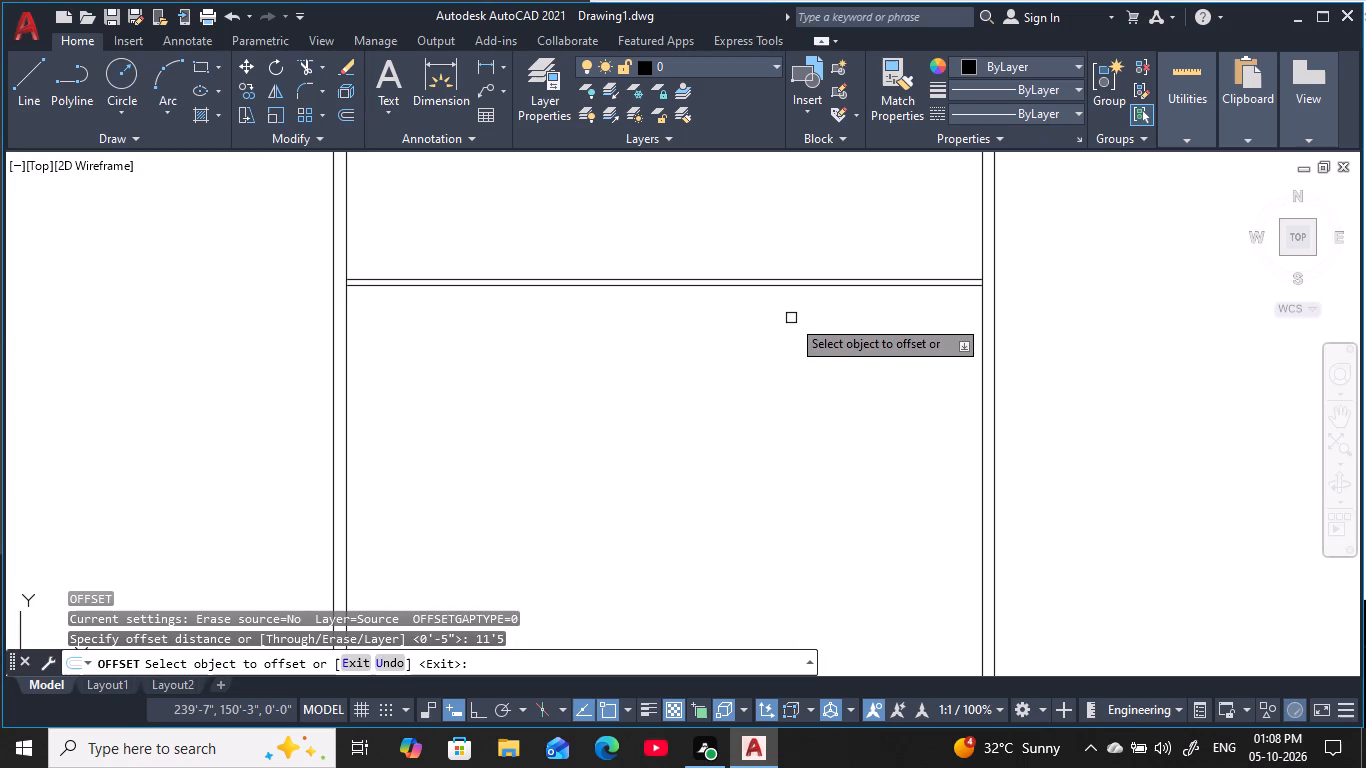
{"action": "left_click", "coordinate": [787, 289]}
{"action": "middle_click_drag", "start_coordinate": [834, 539], "coordinate": [817, 394]}
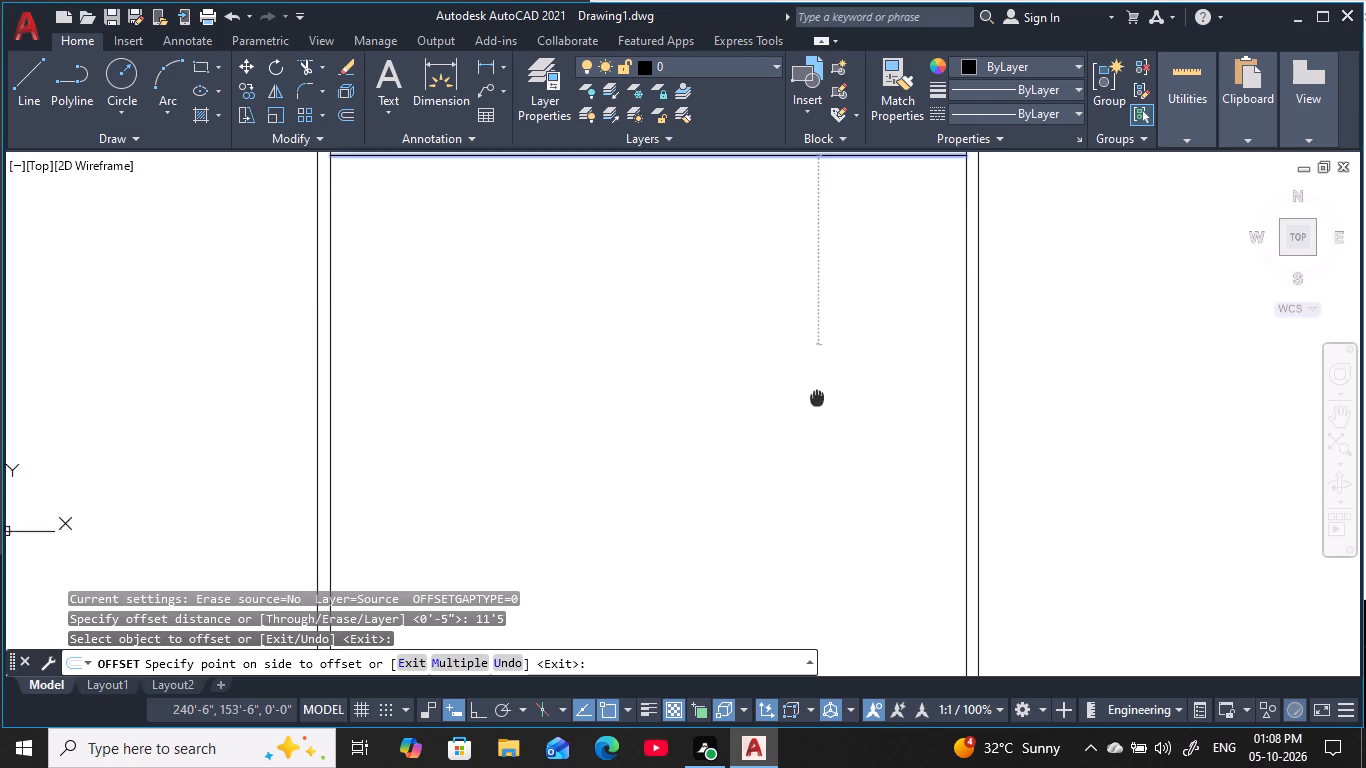
{"action": "middle_click_drag", "start_coordinate": [817, 394], "coordinate": [817, 388]}
{"action": "left_click", "coordinate": [814, 491]}
{"action": "key", "text": "Escape"}
{"action": "key", "text": "Escape"}
{"action": "key", "text": "Escape"}
{"action": "key", "text": "Escape"}
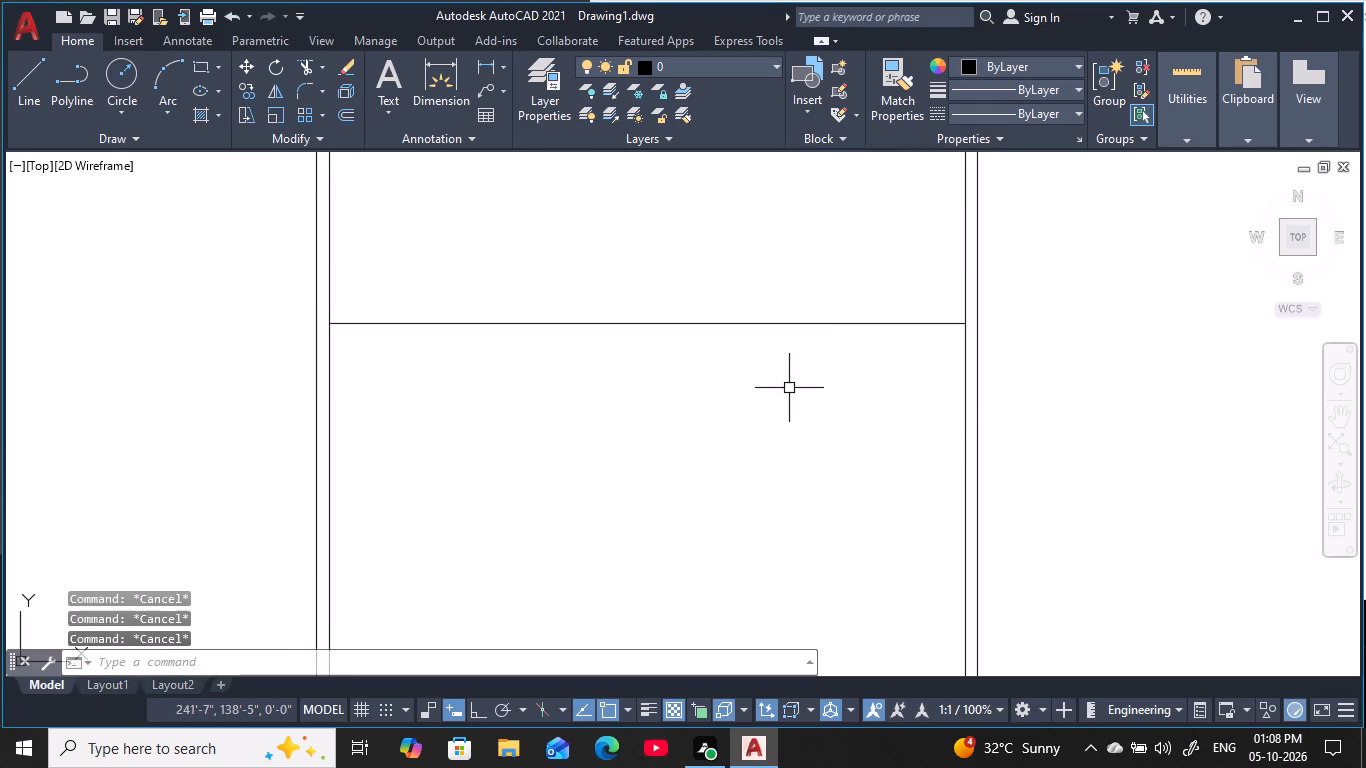
{"action": "key", "text": "Escape"}
Offset the second horizontal partition line 4.5" downward to form the second partition wall.
{"action": "key", "text": "space"}
{"action": "type", "text": "4"}
{"action": "type", "text": ".5"}
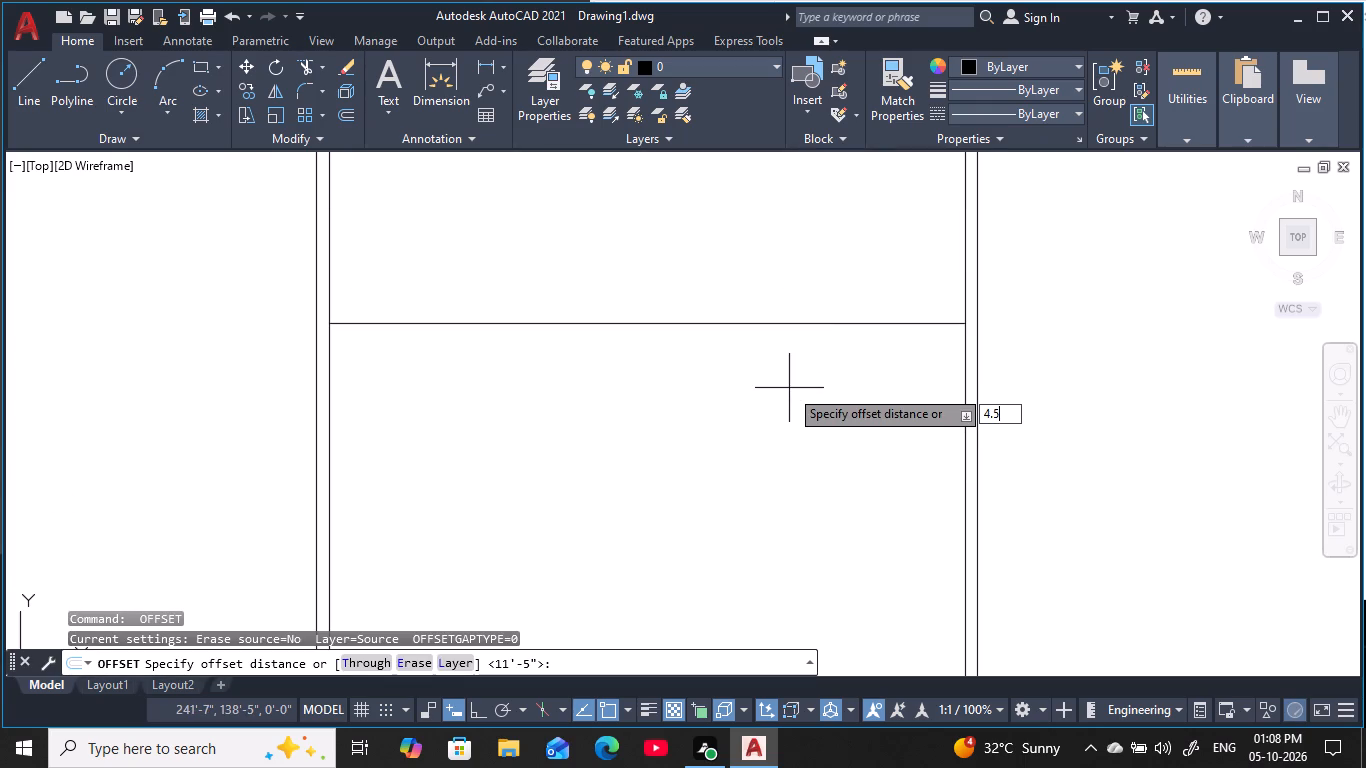
{"action": "key", "text": "space"}
{"action": "left_click", "coordinate": [794, 318]}
{"action": "left_click", "coordinate": [813, 322]}
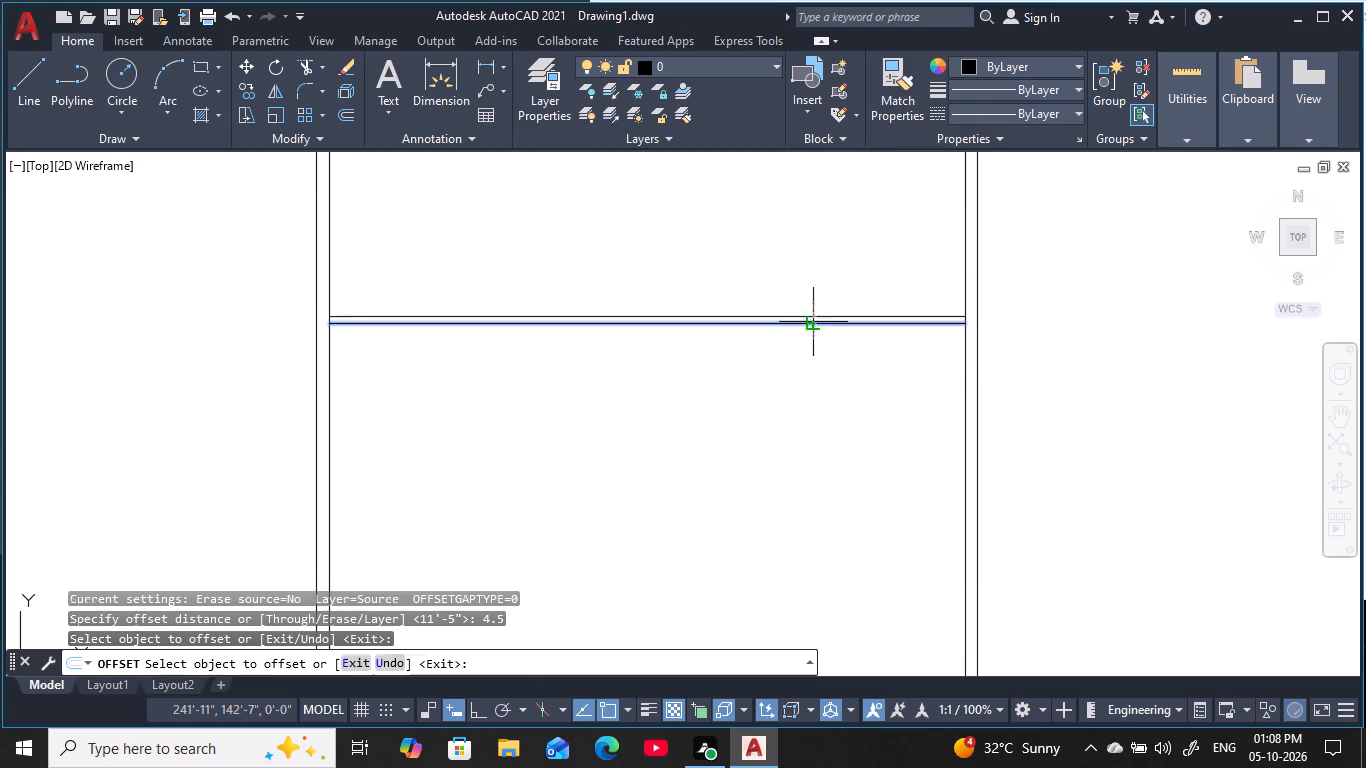
{"action": "left_click", "coordinate": [820, 520]}
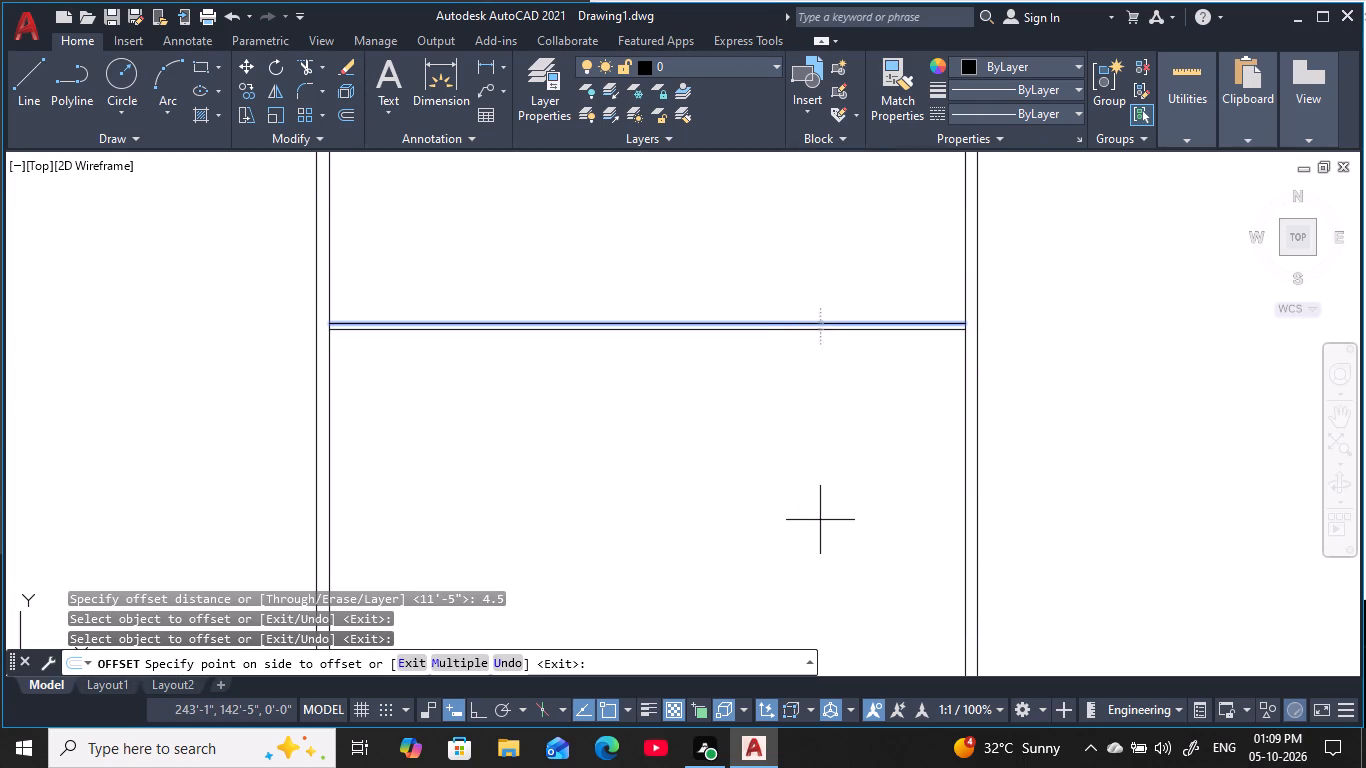
{"action": "key", "text": "Escape"}
{"action": "key", "text": "Escape"}
{"action": "key", "text": "Escape"}
{"action": "key", "text": "Escape"}
{"action": "key", "text": "Escape"}
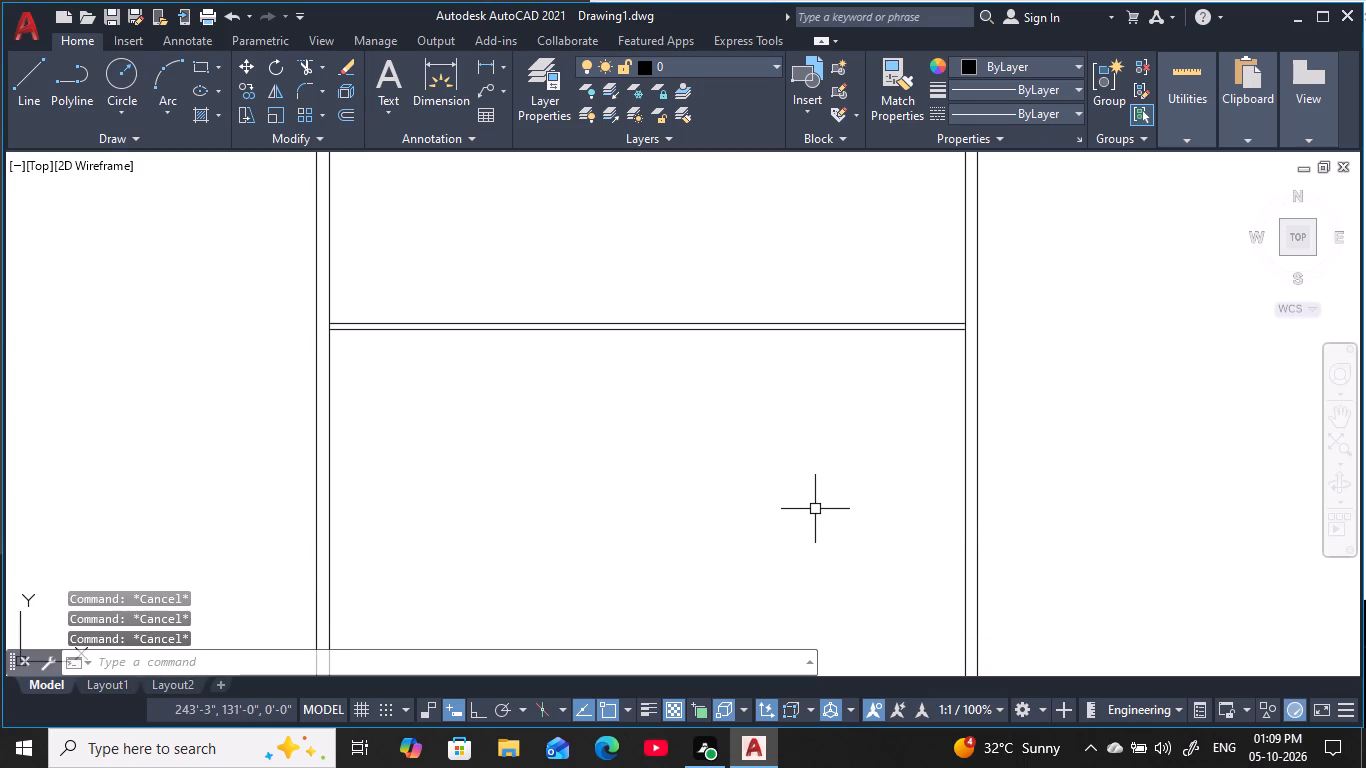
{"action": "key", "text": "Escape"}
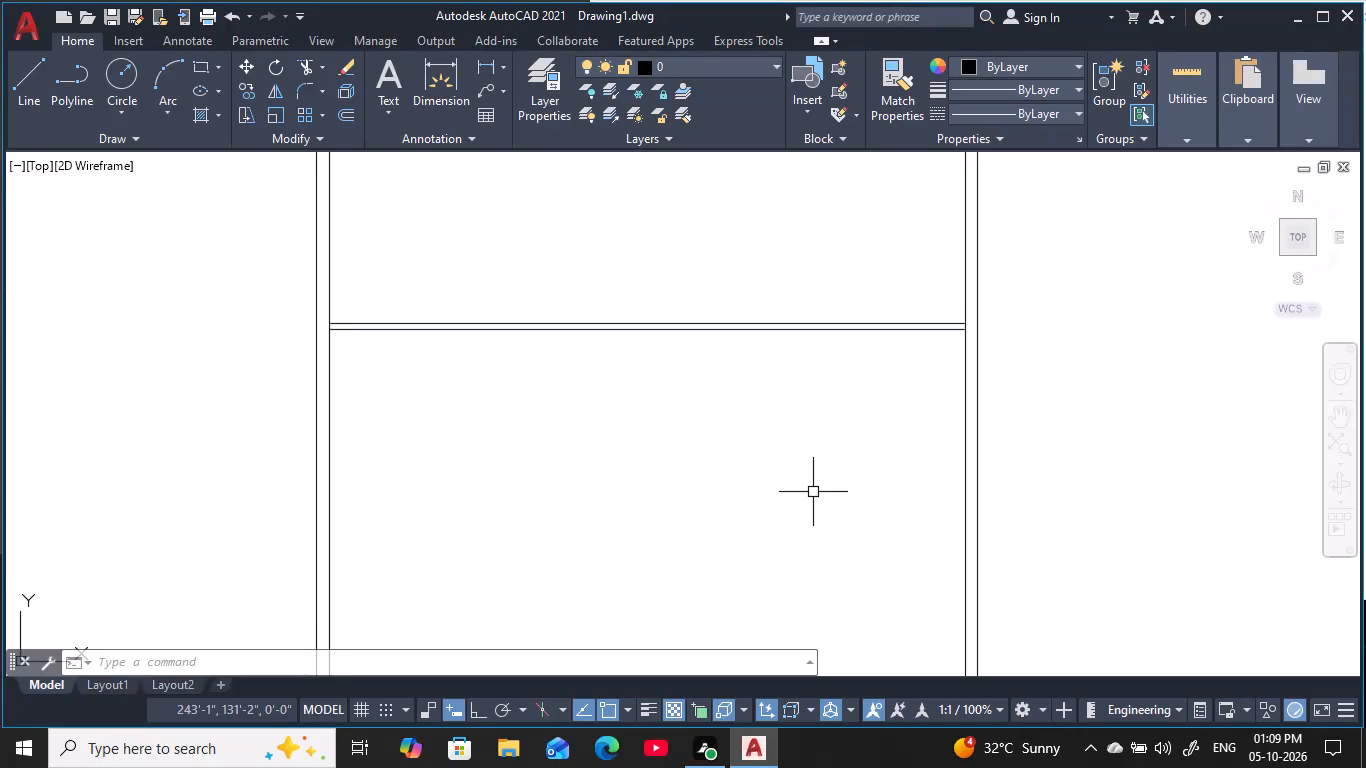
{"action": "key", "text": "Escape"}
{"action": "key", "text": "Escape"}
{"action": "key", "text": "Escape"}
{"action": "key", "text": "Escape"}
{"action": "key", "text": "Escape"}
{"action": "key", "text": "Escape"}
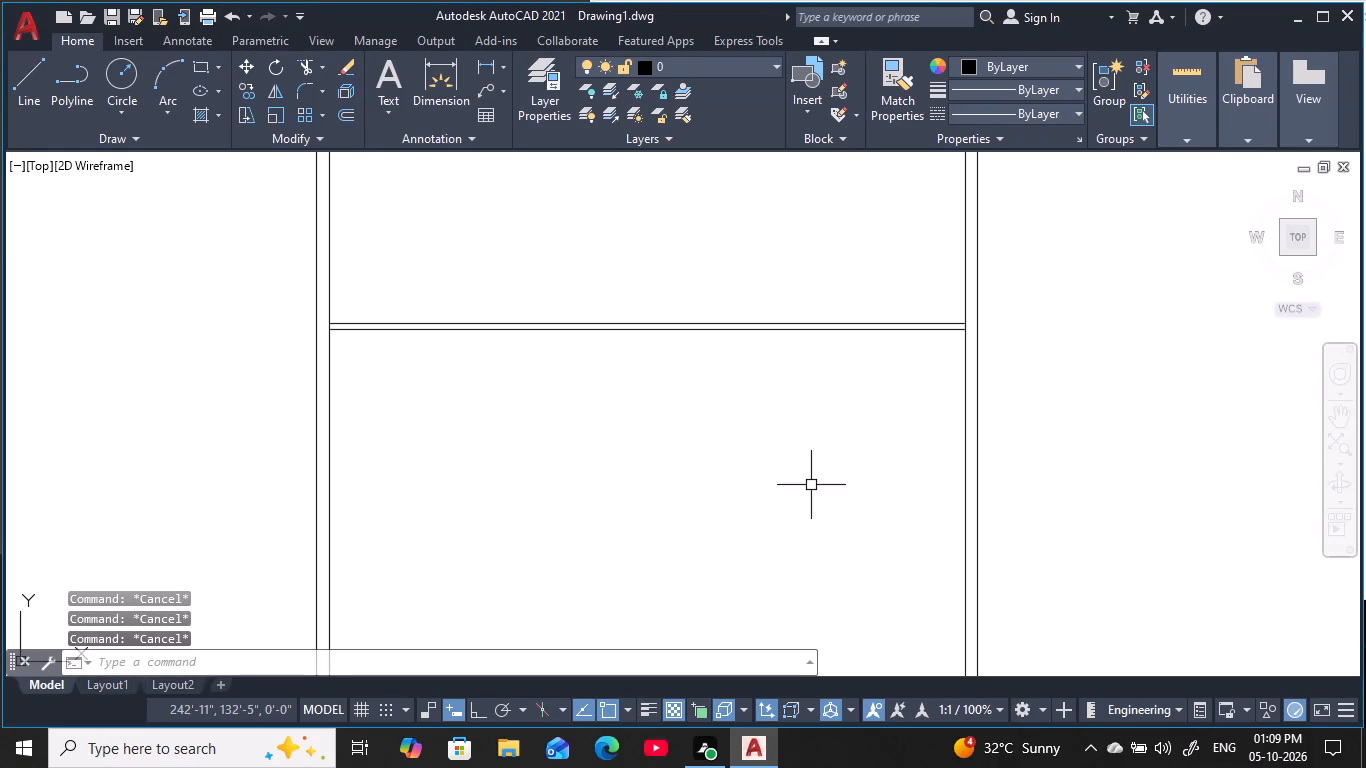
Offset the lower line of the second horizontal partition wall 11'5" downward for a third partition.
{"action": "key", "text": "Escape"}
{"action": "key", "text": "Escape"}
{"action": "key", "text": "Escape"}
{"action": "key", "text": "Escape"}
{"action": "key", "text": "Escape"}
{"action": "key", "text": "Escape"}
{"action": "key", "text": "Escape"}
{"action": "type", "text": "o"}
{"action": "key", "text": "space"}
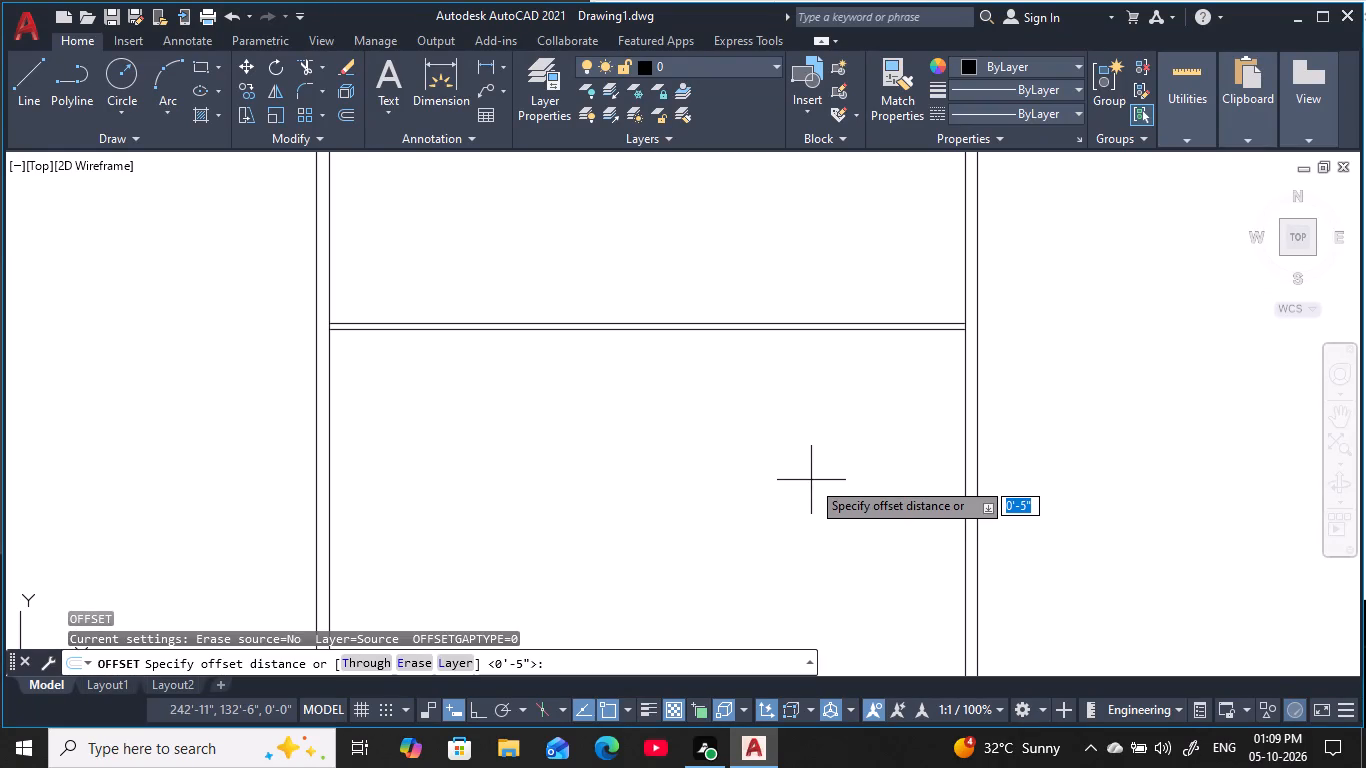
{"action": "type", "text": "11'"}
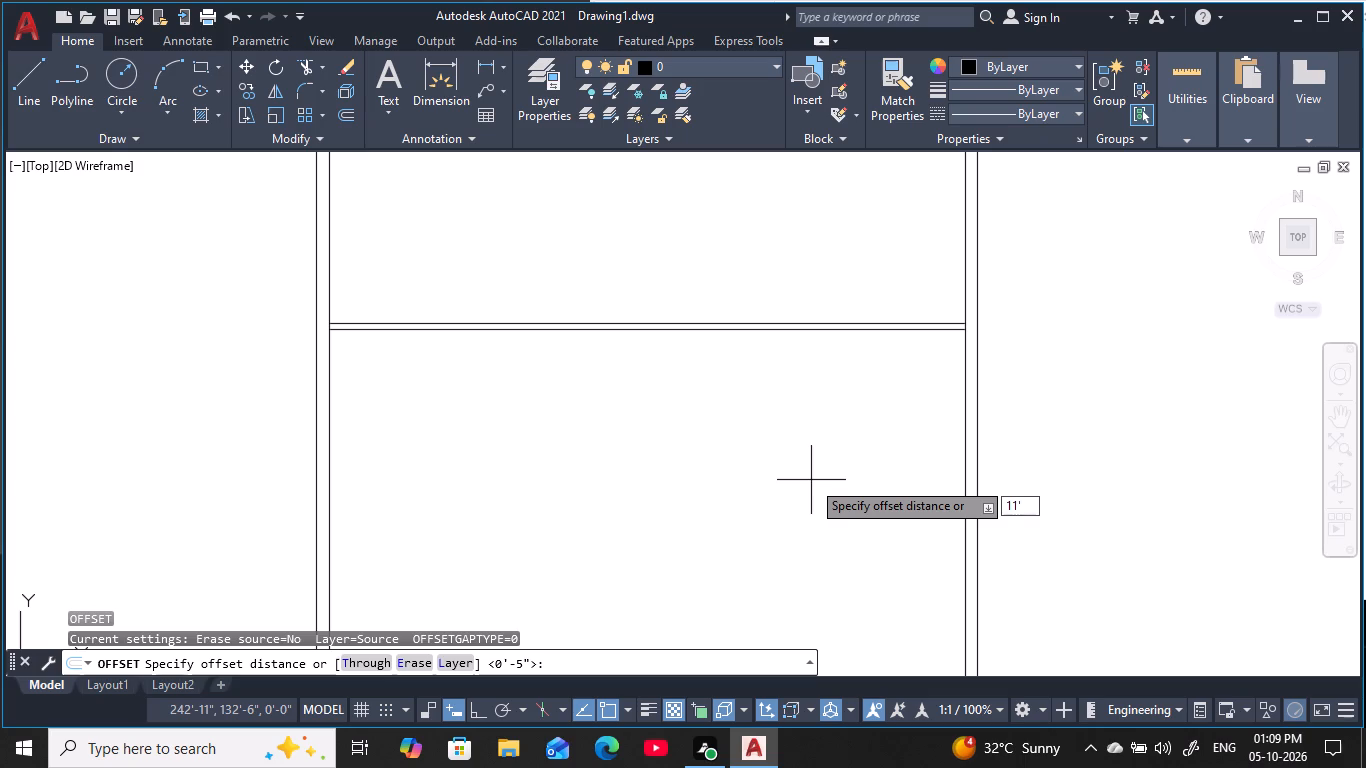
{"action": "type", "text": "5"}
{"action": "key", "text": "space"}
{"action": "left_click", "coordinate": [731, 333]}
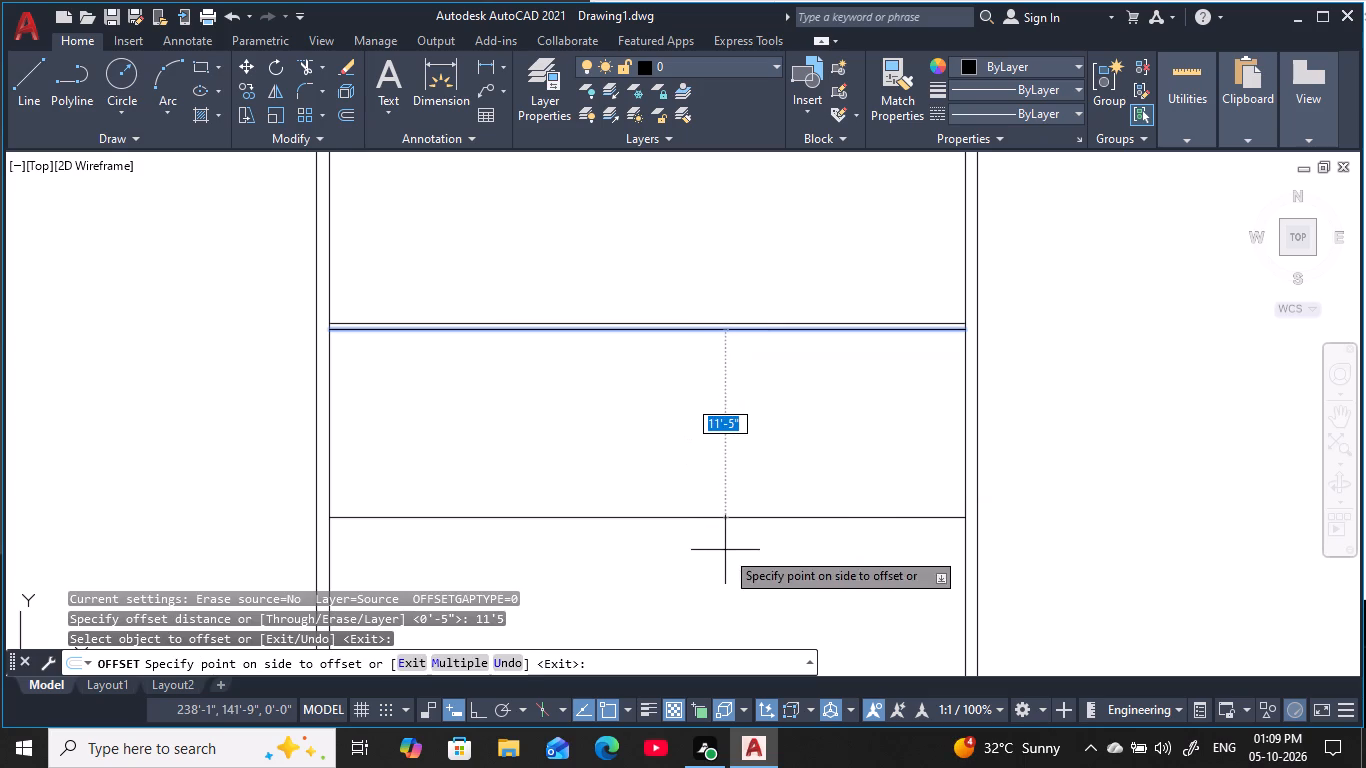
{"action": "left_click", "coordinate": [722, 556]}
{"action": "middle_click_drag", "start_coordinate": [724, 530], "coordinate": [711, 418]}
{"action": "key", "text": "Escape"}
{"action": "key", "text": "Escape"}
{"action": "key", "text": "Escape"}
{"action": "key", "text": "Escape"}
{"action": "key", "text": "Escape"}
{"action": "key", "text": "Escape"}
{"action": "key", "text": "Escape"}
{"action": "key", "text": "Escape"}
{"action": "key", "text": "Escape"}
{"action": "key", "text": "Escape"}
{"action": "key", "text": "Escape"}
{"action": "key", "text": "Escape"}
{"action": "key", "text": "Escape"}
Offset the third horizontal partition line 4.5" downward to form the third partition wall.
{"action": "key", "text": "space"}
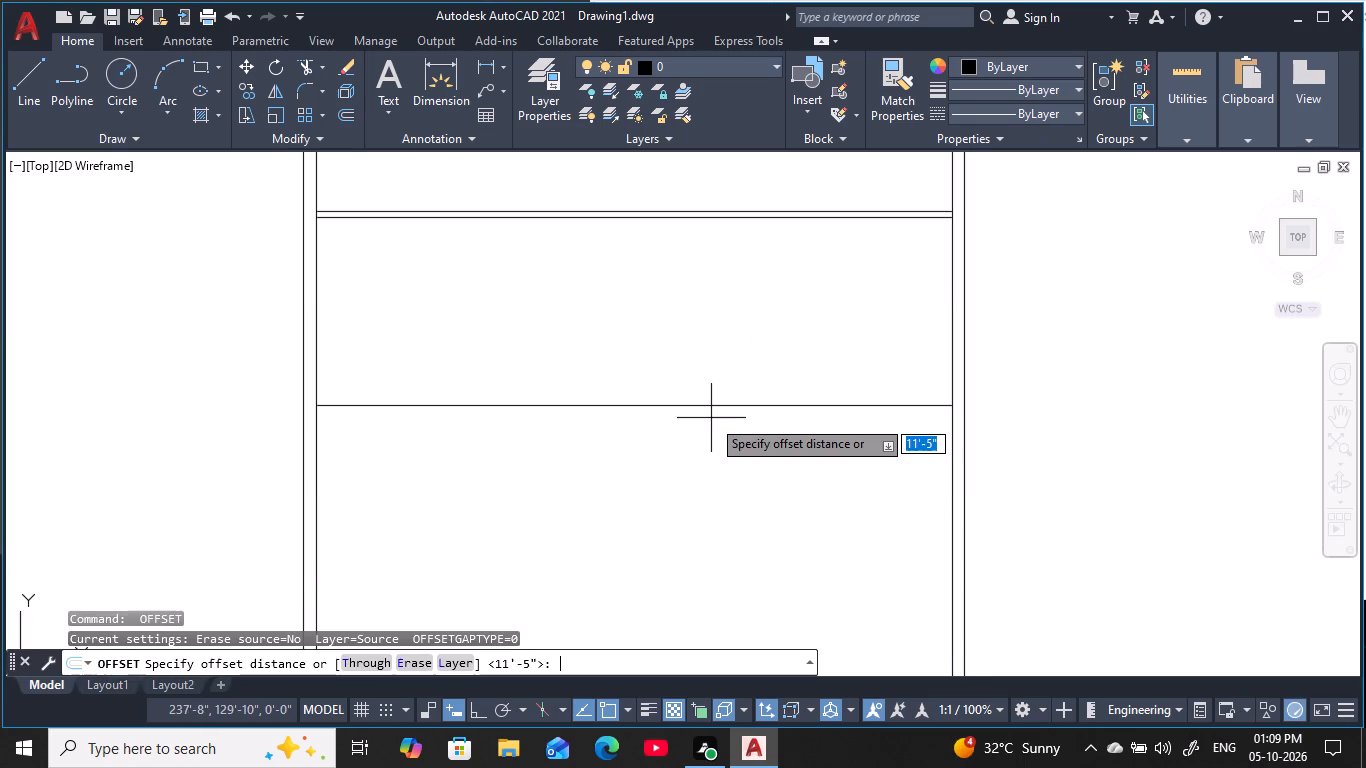
{"action": "type", "text": "4.5"}
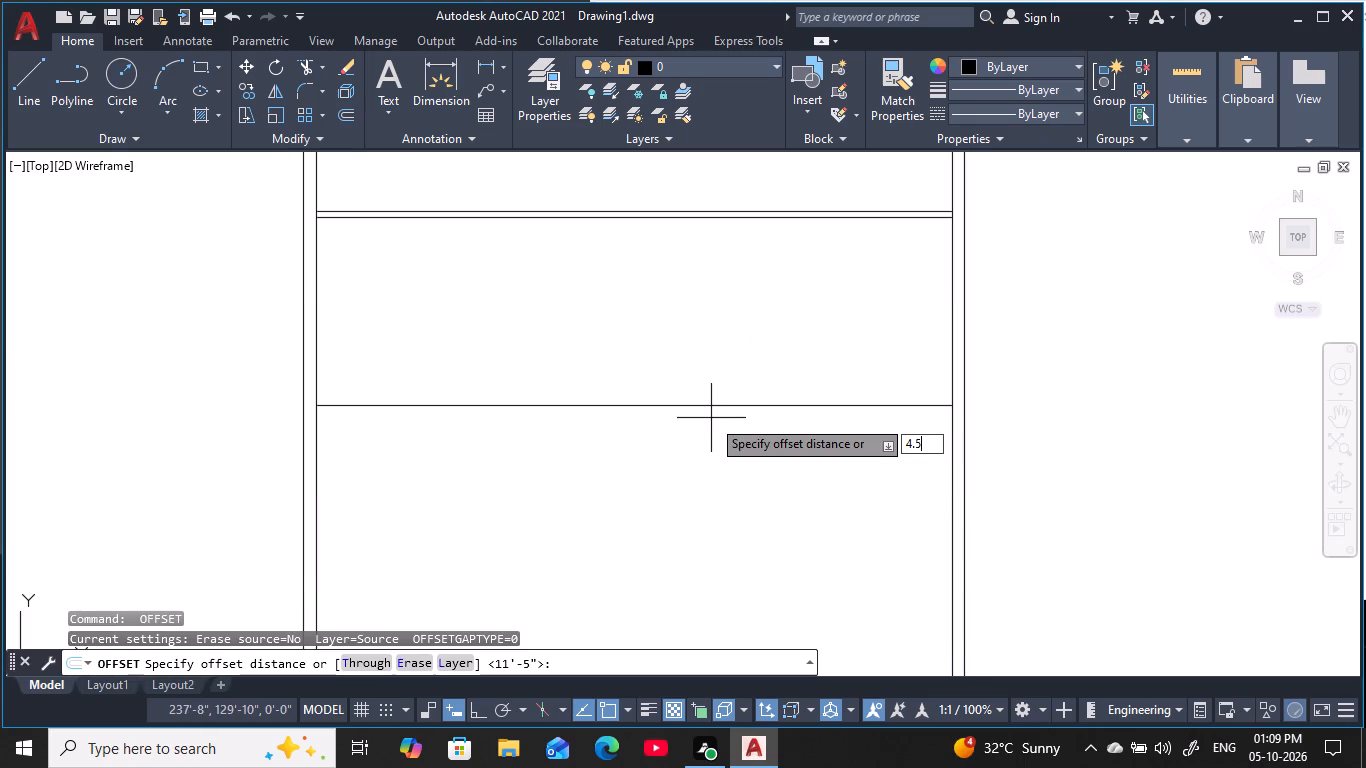
{"action": "key", "text": "space"}
{"action": "left_click", "coordinate": [715, 407]}
{"action": "left_click", "coordinate": [724, 515]}
{"action": "middle_click_drag", "start_coordinate": [724, 513], "coordinate": [708, 471]}
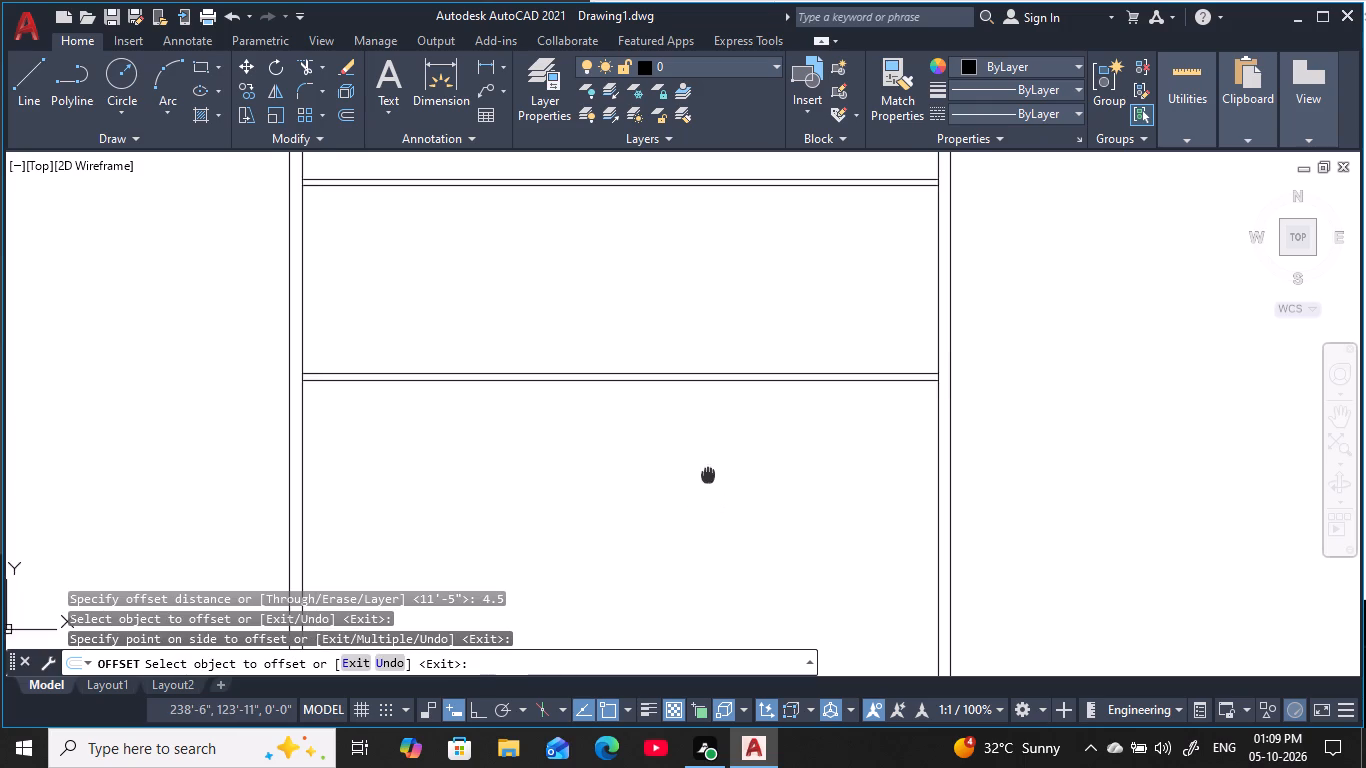
{"action": "middle_click_drag", "start_coordinate": [708, 471], "coordinate": [711, 428]}
{"action": "key", "text": "Escape"}
{"action": "key", "text": "Escape"}
{"action": "key", "text": "Escape"}
{"action": "key", "text": "Escape"}
{"action": "key", "text": "Escape"}
{"action": "key", "text": "Escape"}
{"action": "key", "text": "Escape"}
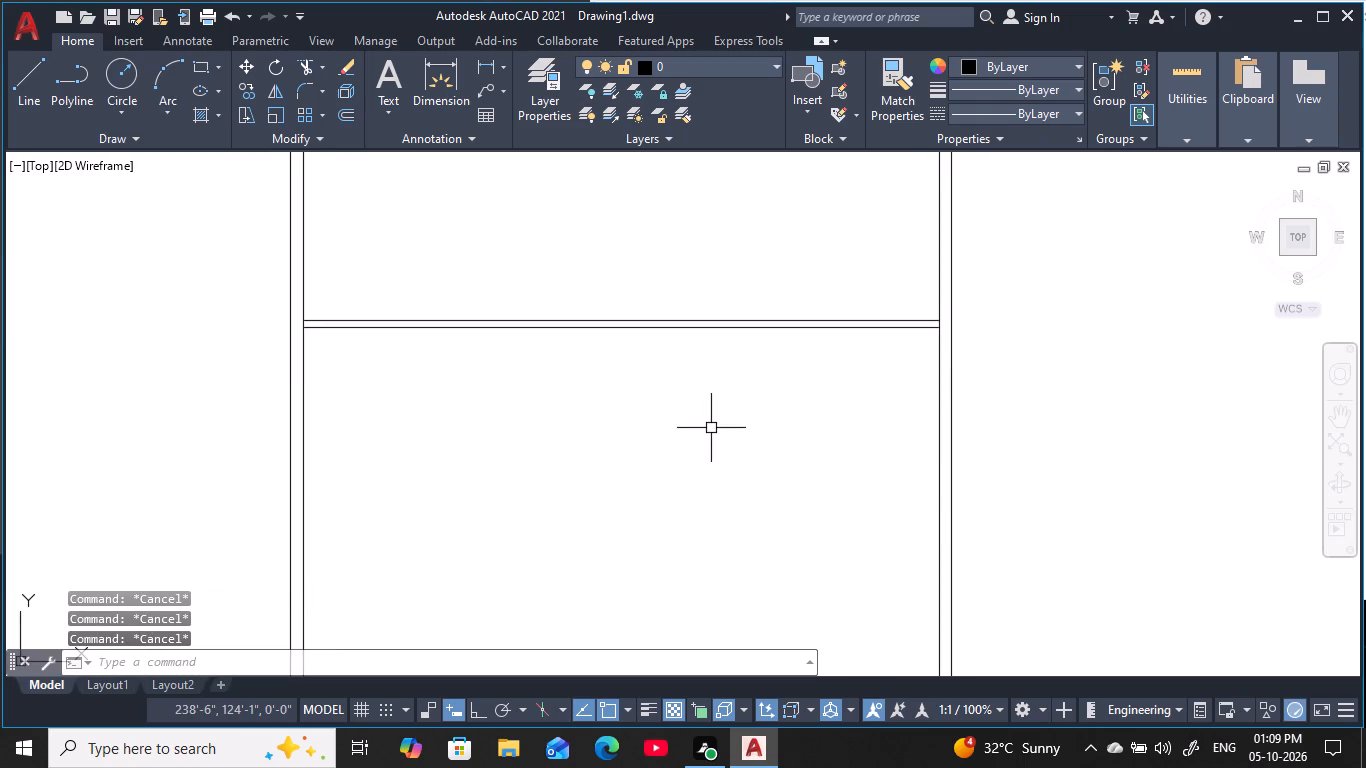
{"action": "key", "text": "Escape"}
{"action": "key", "text": "Escape"}
{"action": "key", "text": "Escape"}
{"action": "key", "text": "Escape"}
Offset the lower line of the third horizontal partition wall 11'5" downward for a fourth partition.
{"action": "type", "text": "o 11'5"}
{"action": "key", "text": "space"}
{"action": "left_click", "coordinate": [716, 330]}
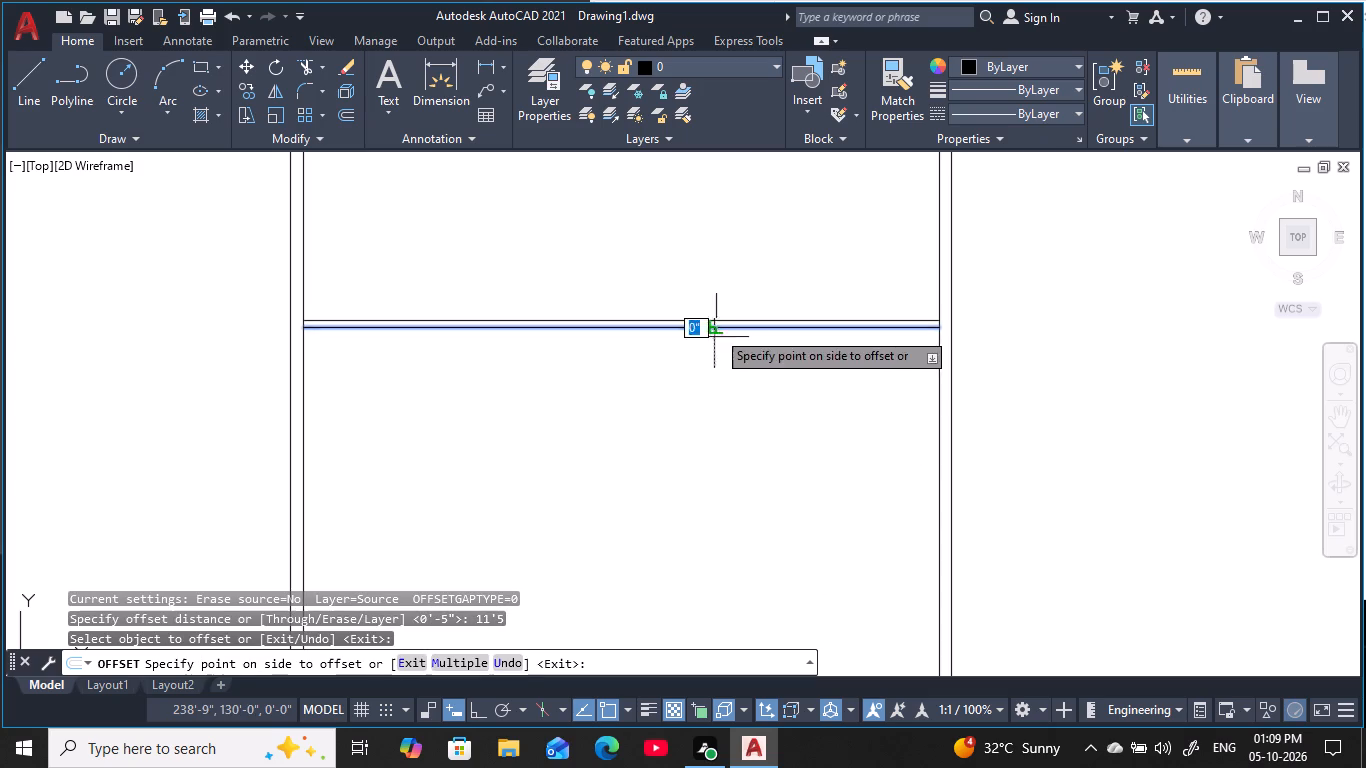
{"action": "left_click", "coordinate": [697, 579]}
{"action": "middle_click_drag", "start_coordinate": [701, 577], "coordinate": [695, 451]}
{"action": "key", "text": "Escape"}
{"action": "key", "text": "Escape"}
{"action": "key", "text": "Escape"}
{"action": "key", "text": "Escape"}
{"action": "key", "text": "Escape"}
{"action": "key", "text": "Escape"}
{"action": "key", "text": "Escape"}
{"action": "key", "text": "Escape"}
{"action": "key", "text": "Escape"}
{"action": "key", "text": "Escape"}
{"action": "key", "text": "Escape"}
{"action": "key", "text": "Escape"}
{"action": "key", "text": "Escape"}
{"action": "key", "text": "Escape"}
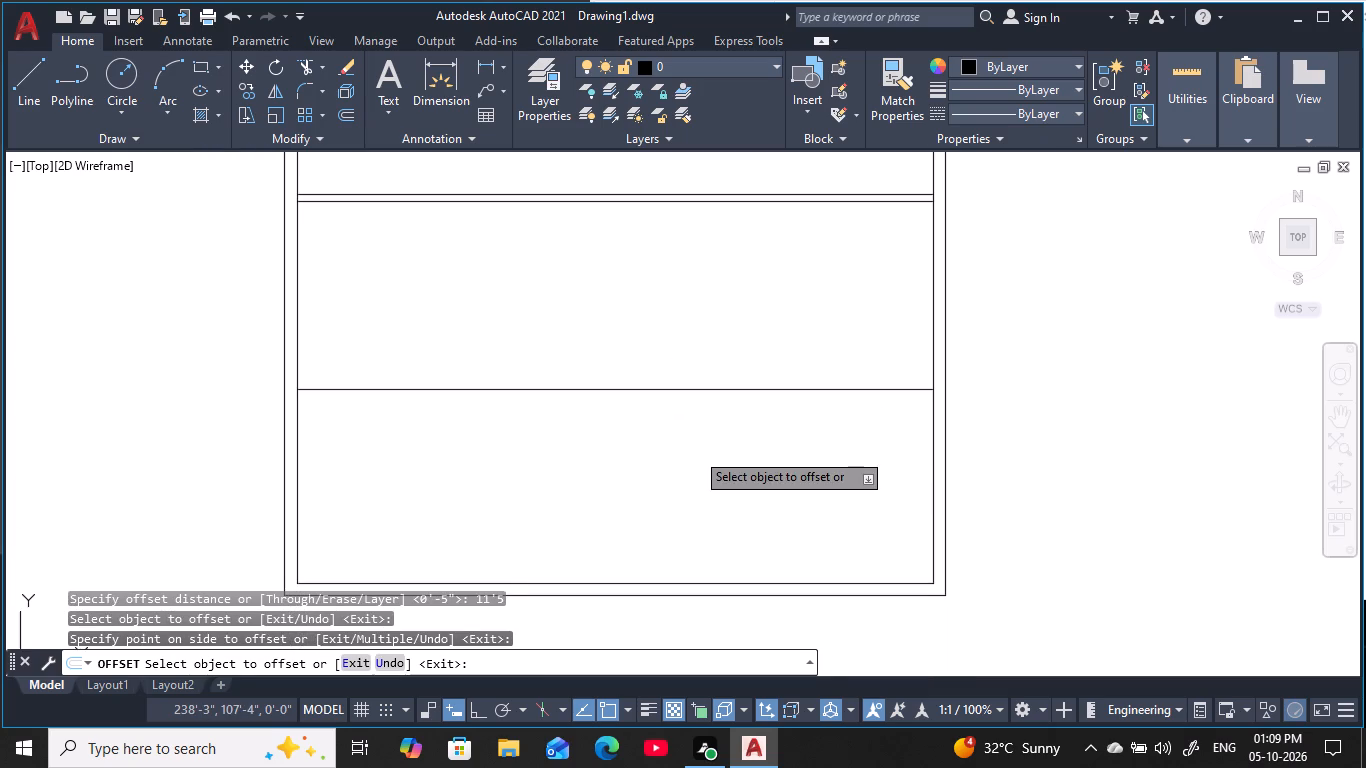
Offset the fourth horizontal partition line 4.5" downward to form the fourth partition wall.
{"action": "key", "text": "space"}
{"action": "type", "text": "4.5"}
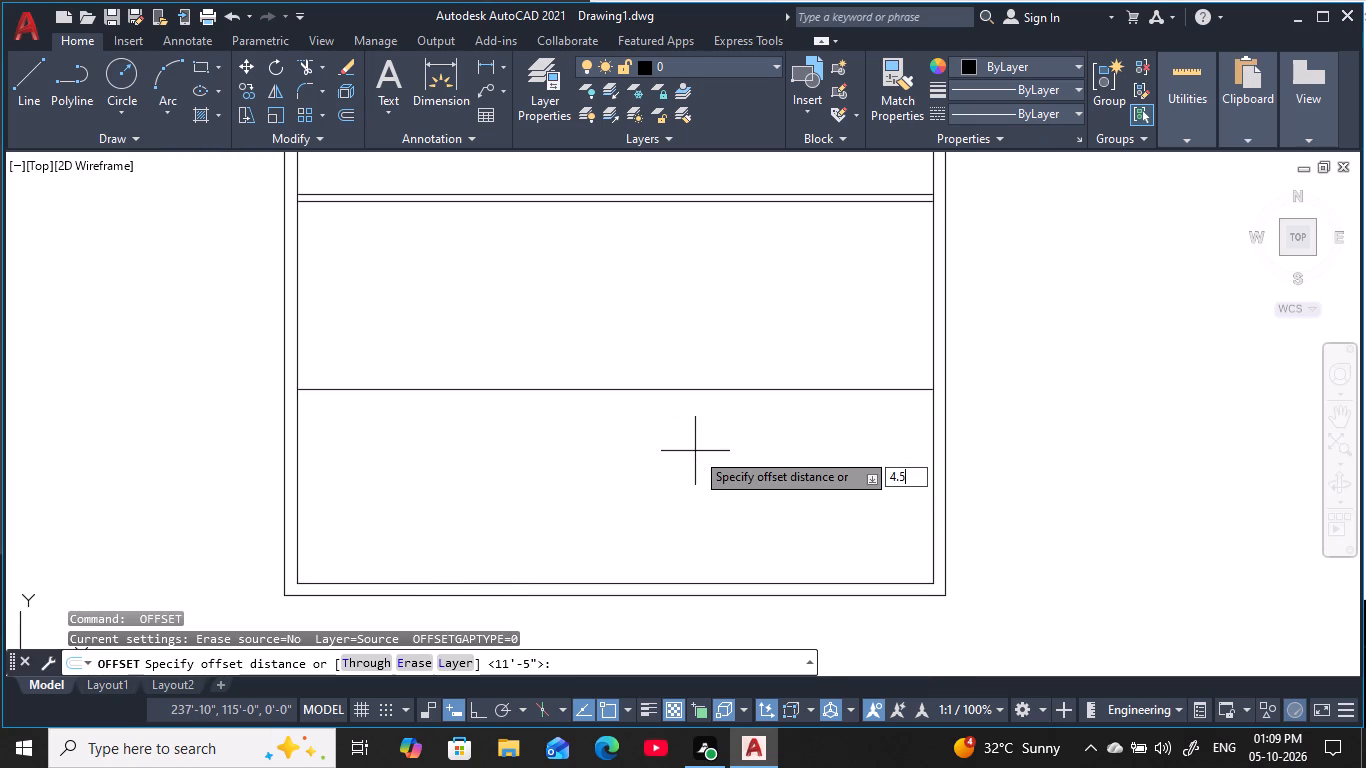
{"action": "key", "text": "space"}
{"action": "left_click", "coordinate": [684, 389]}
{"action": "left_click", "coordinate": [697, 522]}
{"action": "middle_click_drag", "start_coordinate": [697, 525], "coordinate": [700, 458]}
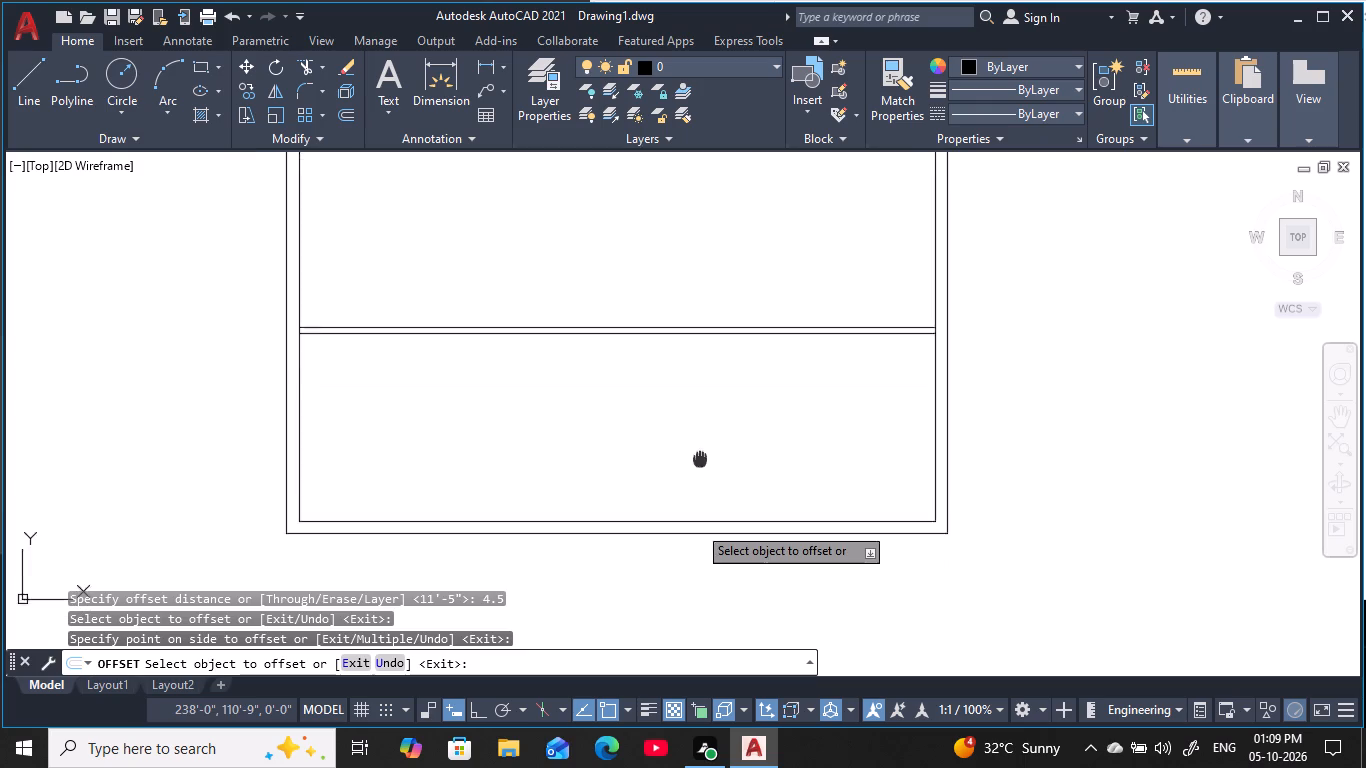
{"action": "middle_click_drag", "start_coordinate": [700, 458], "coordinate": [704, 452]}
{"action": "key", "text": "Escape"}
{"action": "key", "text": "Escape"}
{"action": "key", "text": "Escape"}
{"action": "key", "text": "Escape"}
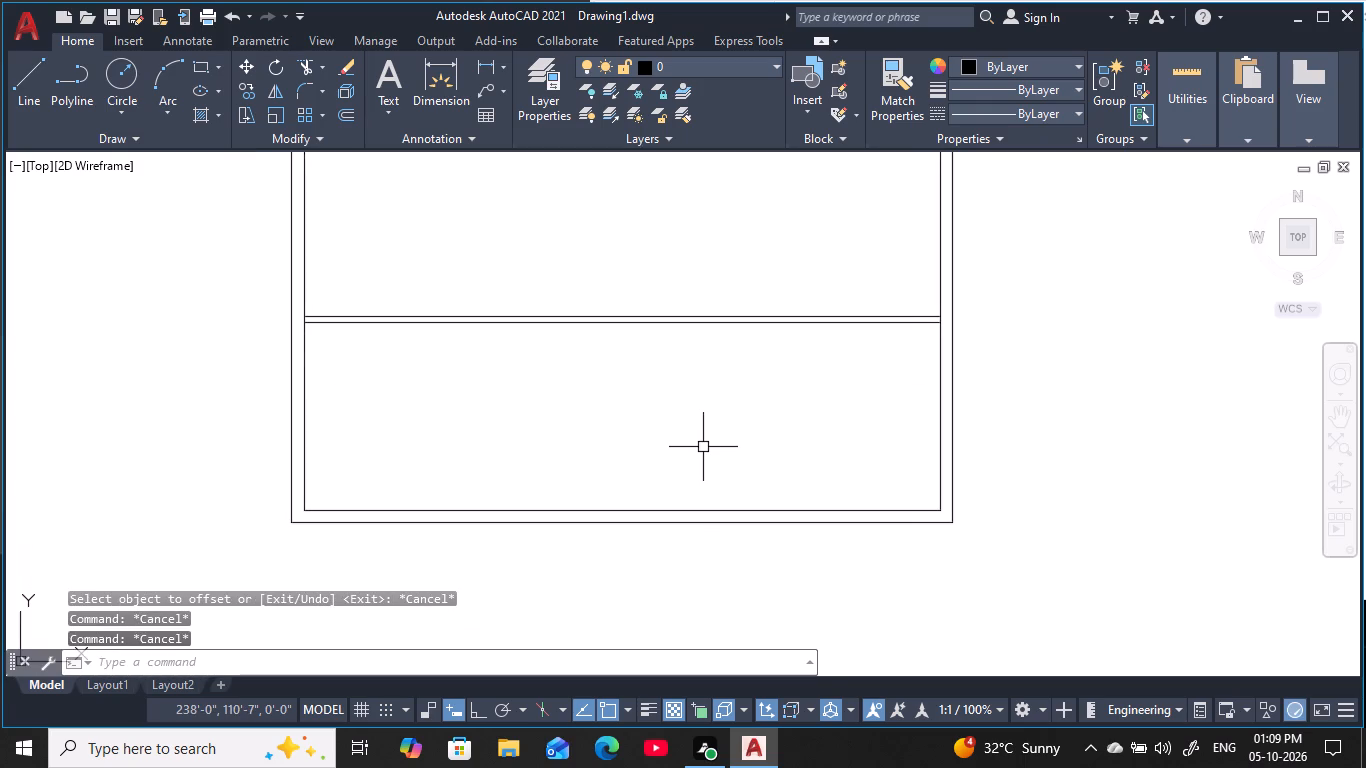
{"action": "key", "text": "Escape"}
{"action": "key", "text": "Escape"}
{"action": "key", "text": "Escape"}
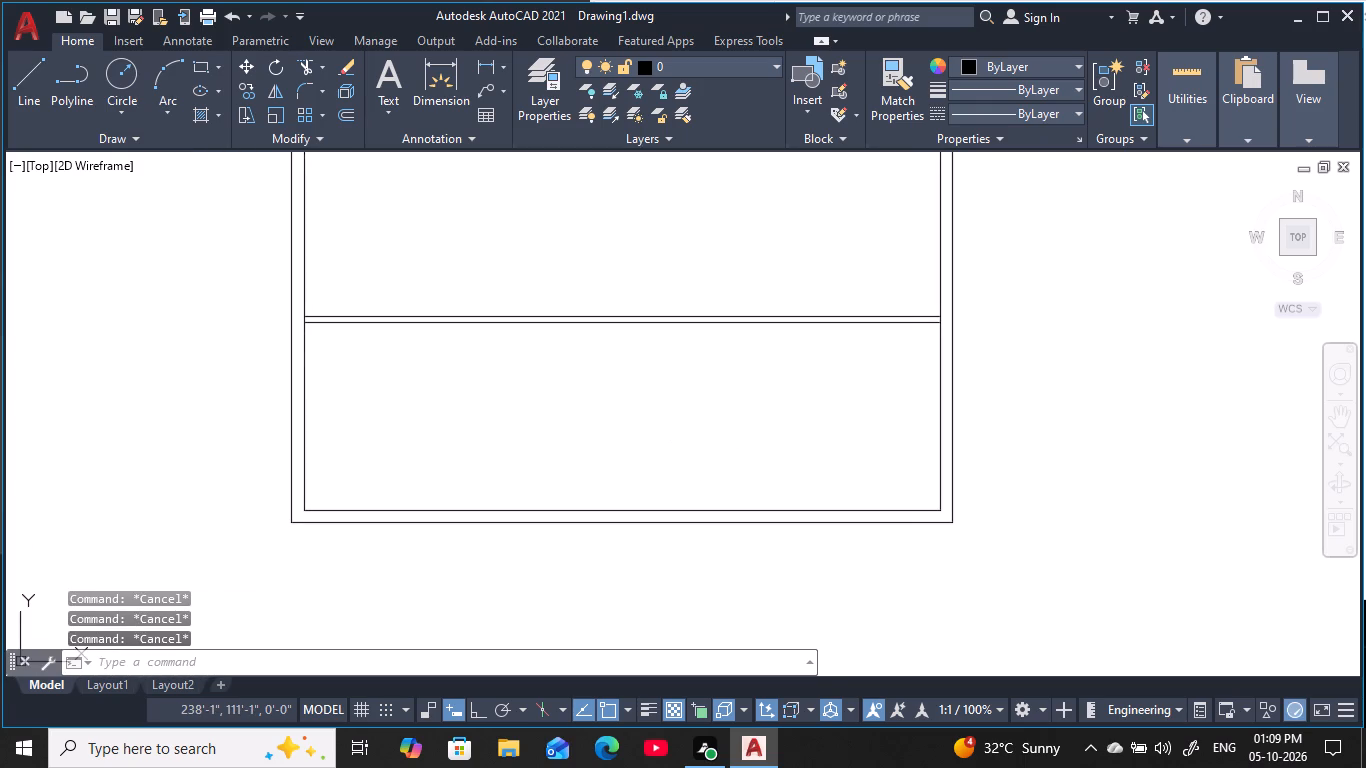
{"action": "key", "text": "Escape"}
{"action": "key", "text": "Escape"}
{"action": "key", "text": "Escape"}
{"action": "key", "text": "Escape"}
{"action": "key", "text": "Escape"}
{"action": "key", "text": "Escape"}
{"action": "key", "text": "Escape"}
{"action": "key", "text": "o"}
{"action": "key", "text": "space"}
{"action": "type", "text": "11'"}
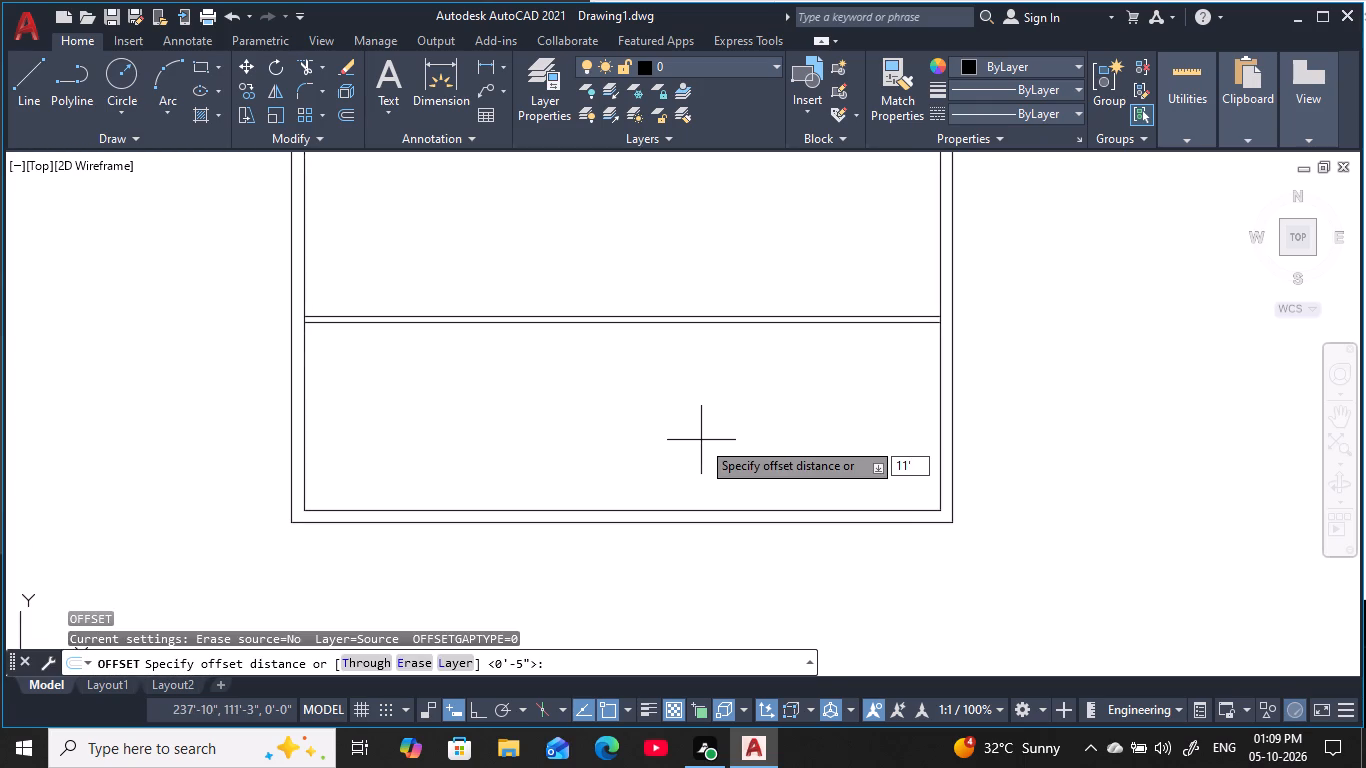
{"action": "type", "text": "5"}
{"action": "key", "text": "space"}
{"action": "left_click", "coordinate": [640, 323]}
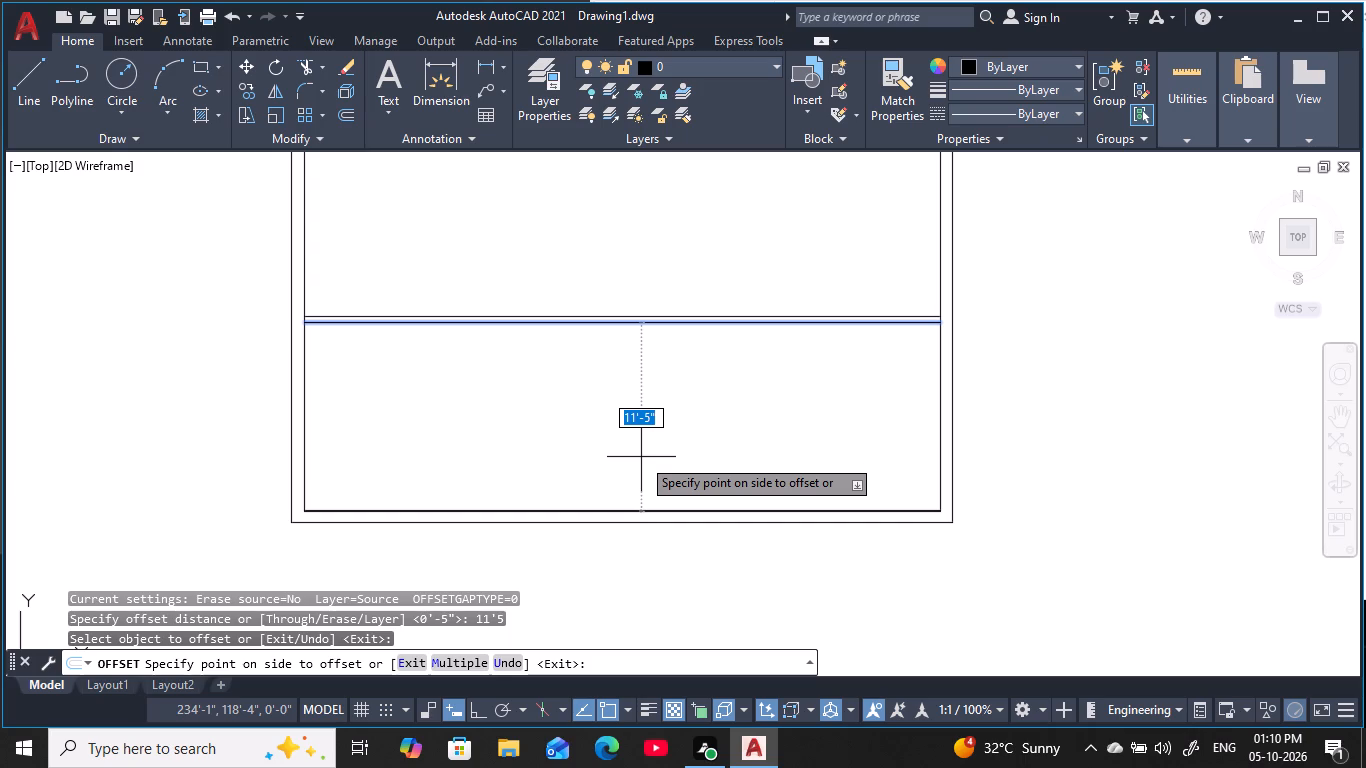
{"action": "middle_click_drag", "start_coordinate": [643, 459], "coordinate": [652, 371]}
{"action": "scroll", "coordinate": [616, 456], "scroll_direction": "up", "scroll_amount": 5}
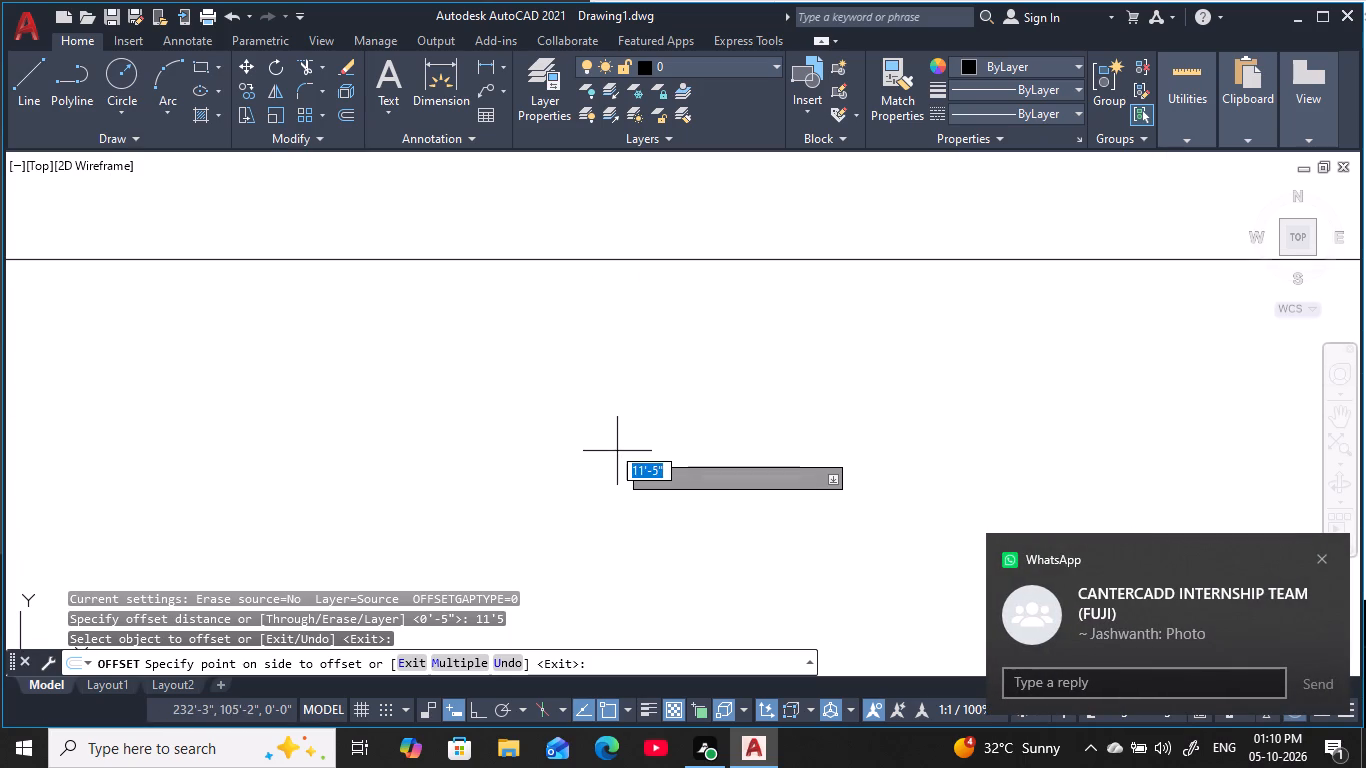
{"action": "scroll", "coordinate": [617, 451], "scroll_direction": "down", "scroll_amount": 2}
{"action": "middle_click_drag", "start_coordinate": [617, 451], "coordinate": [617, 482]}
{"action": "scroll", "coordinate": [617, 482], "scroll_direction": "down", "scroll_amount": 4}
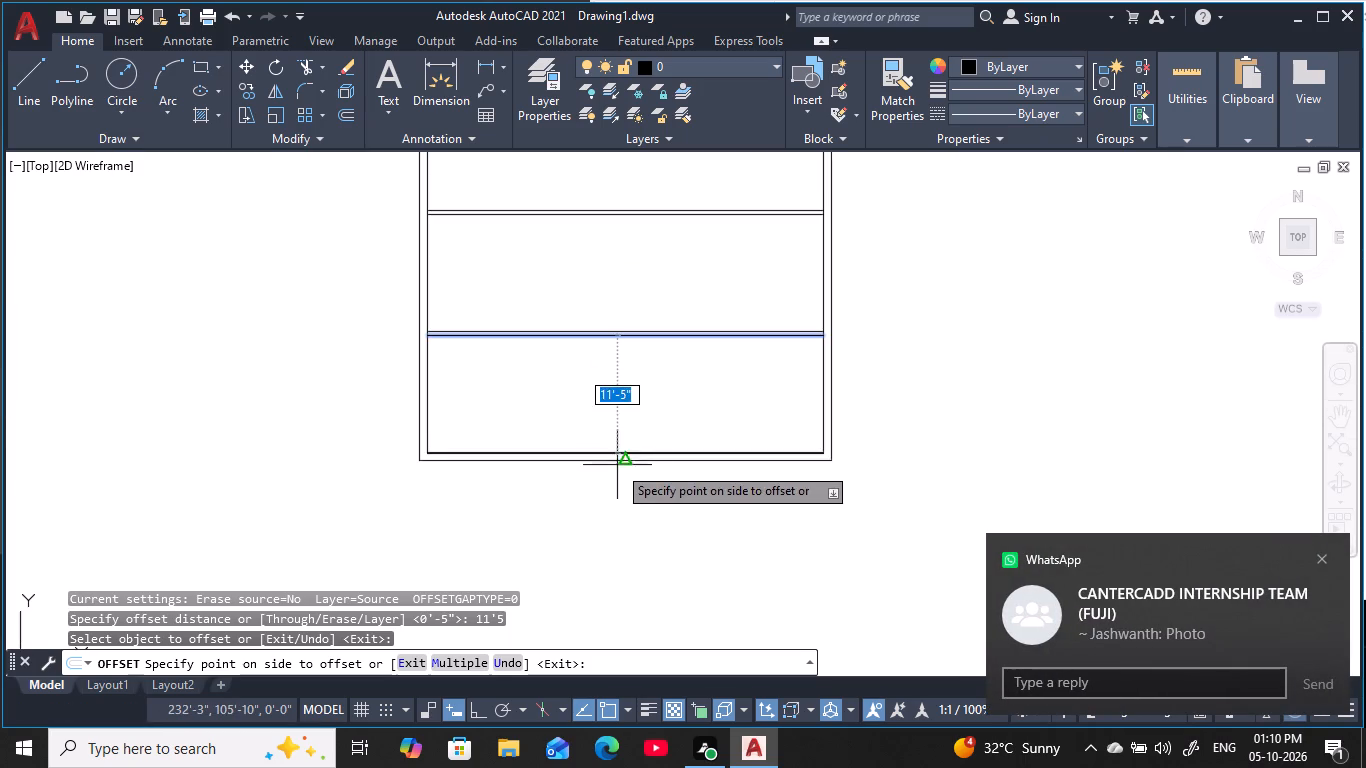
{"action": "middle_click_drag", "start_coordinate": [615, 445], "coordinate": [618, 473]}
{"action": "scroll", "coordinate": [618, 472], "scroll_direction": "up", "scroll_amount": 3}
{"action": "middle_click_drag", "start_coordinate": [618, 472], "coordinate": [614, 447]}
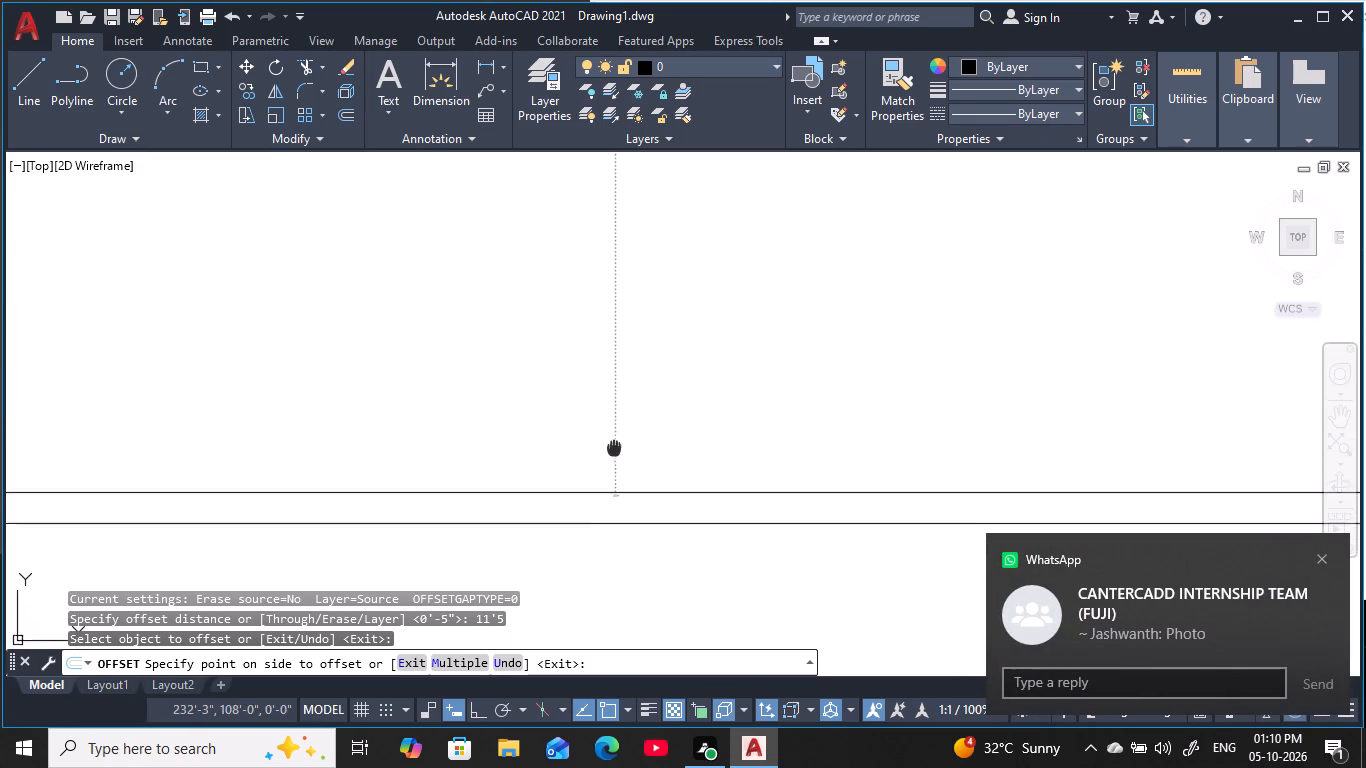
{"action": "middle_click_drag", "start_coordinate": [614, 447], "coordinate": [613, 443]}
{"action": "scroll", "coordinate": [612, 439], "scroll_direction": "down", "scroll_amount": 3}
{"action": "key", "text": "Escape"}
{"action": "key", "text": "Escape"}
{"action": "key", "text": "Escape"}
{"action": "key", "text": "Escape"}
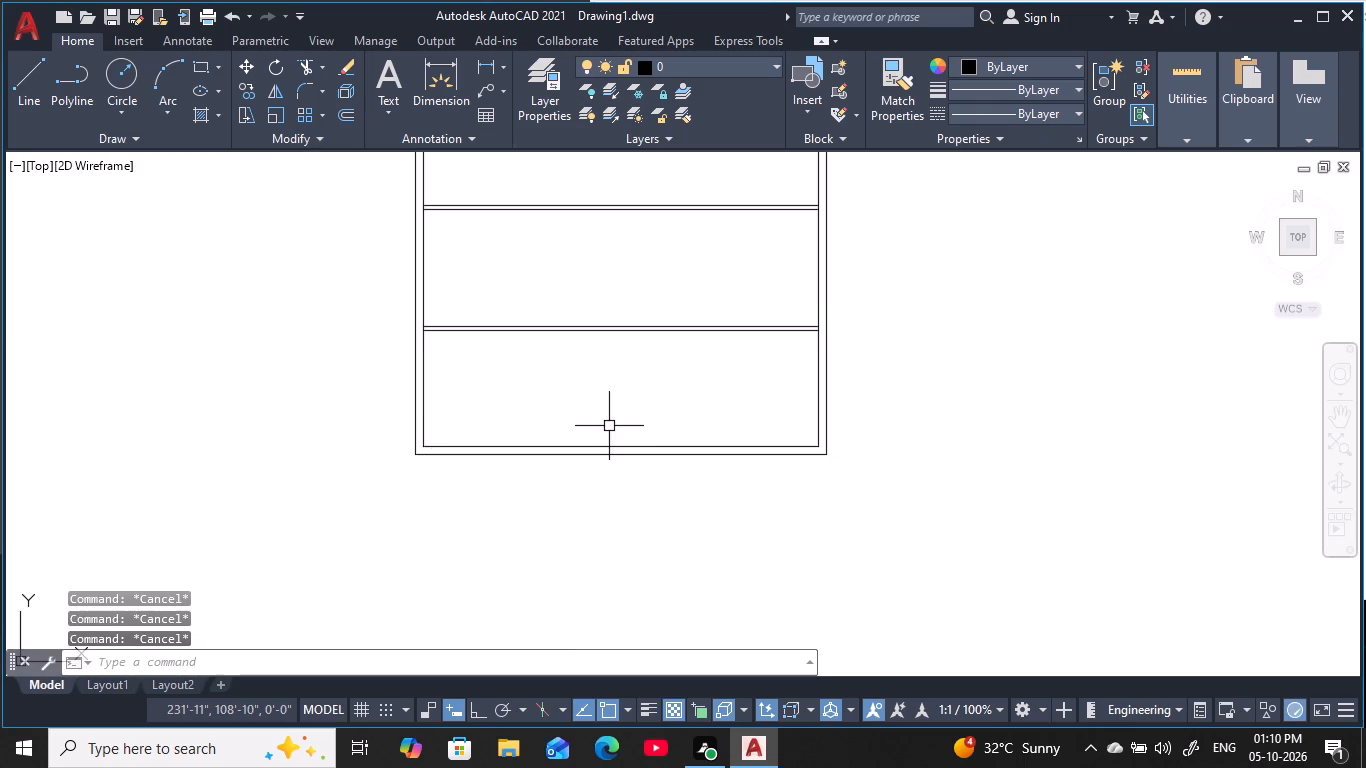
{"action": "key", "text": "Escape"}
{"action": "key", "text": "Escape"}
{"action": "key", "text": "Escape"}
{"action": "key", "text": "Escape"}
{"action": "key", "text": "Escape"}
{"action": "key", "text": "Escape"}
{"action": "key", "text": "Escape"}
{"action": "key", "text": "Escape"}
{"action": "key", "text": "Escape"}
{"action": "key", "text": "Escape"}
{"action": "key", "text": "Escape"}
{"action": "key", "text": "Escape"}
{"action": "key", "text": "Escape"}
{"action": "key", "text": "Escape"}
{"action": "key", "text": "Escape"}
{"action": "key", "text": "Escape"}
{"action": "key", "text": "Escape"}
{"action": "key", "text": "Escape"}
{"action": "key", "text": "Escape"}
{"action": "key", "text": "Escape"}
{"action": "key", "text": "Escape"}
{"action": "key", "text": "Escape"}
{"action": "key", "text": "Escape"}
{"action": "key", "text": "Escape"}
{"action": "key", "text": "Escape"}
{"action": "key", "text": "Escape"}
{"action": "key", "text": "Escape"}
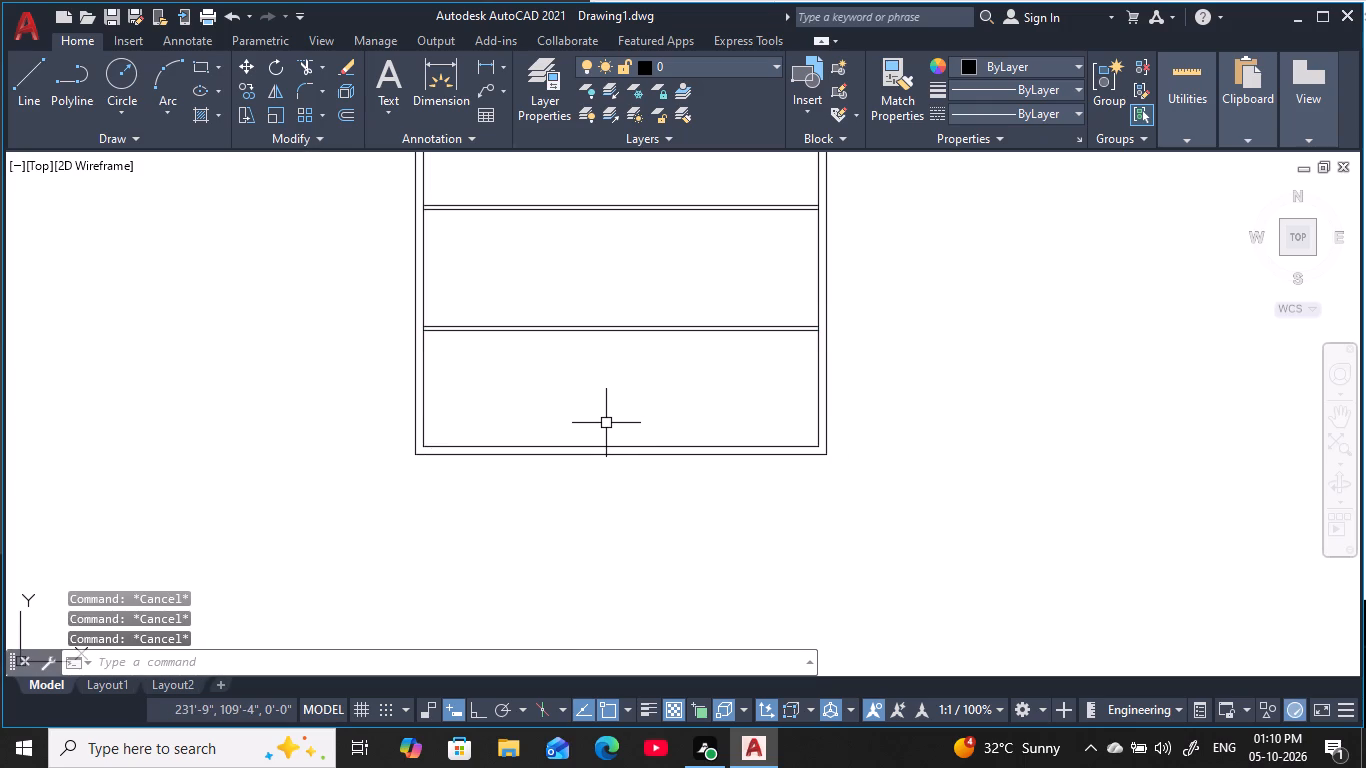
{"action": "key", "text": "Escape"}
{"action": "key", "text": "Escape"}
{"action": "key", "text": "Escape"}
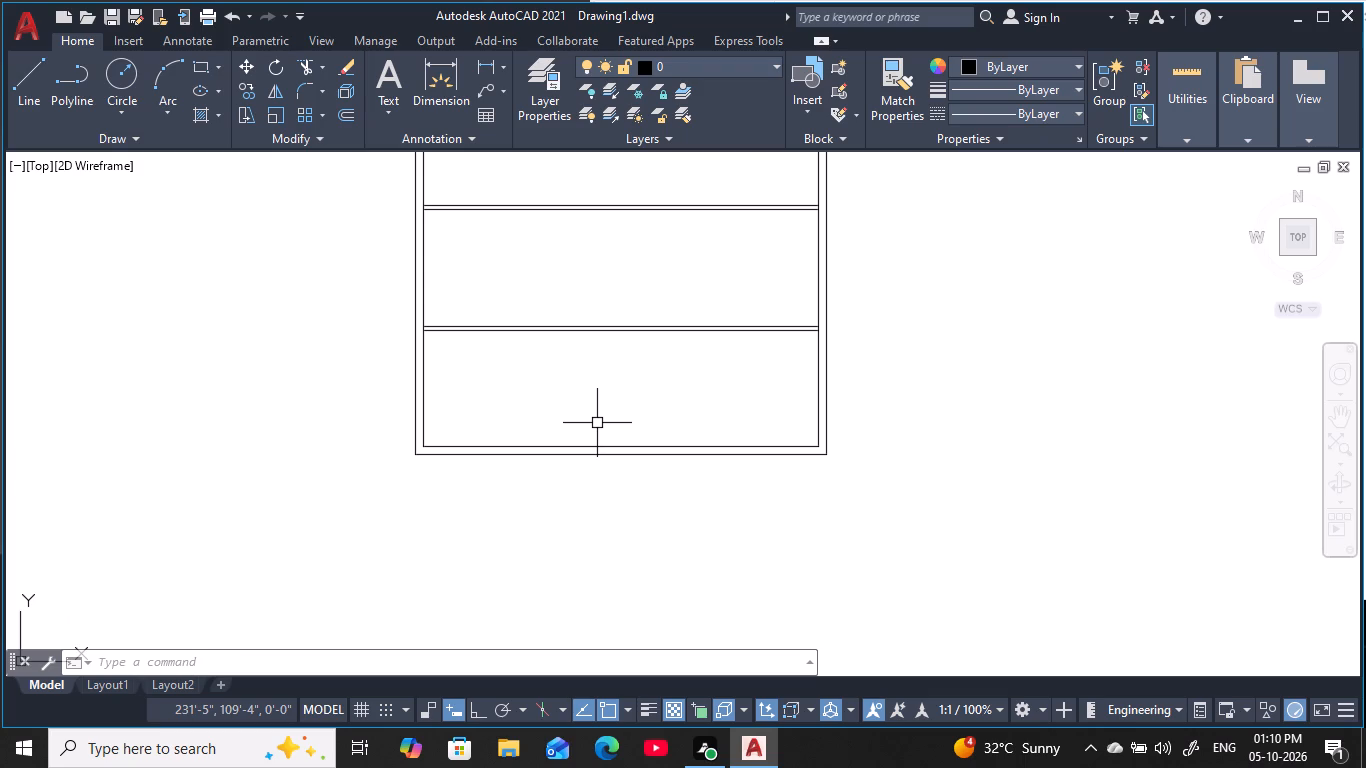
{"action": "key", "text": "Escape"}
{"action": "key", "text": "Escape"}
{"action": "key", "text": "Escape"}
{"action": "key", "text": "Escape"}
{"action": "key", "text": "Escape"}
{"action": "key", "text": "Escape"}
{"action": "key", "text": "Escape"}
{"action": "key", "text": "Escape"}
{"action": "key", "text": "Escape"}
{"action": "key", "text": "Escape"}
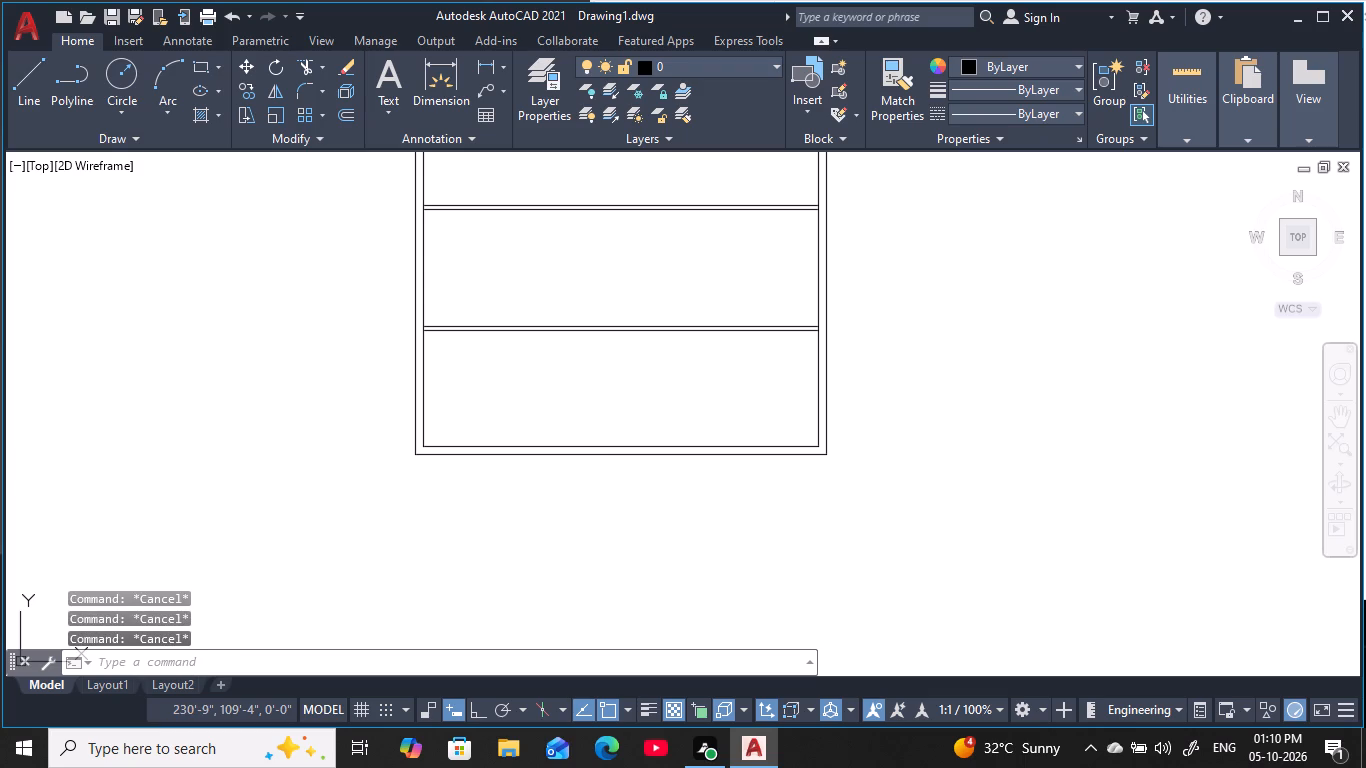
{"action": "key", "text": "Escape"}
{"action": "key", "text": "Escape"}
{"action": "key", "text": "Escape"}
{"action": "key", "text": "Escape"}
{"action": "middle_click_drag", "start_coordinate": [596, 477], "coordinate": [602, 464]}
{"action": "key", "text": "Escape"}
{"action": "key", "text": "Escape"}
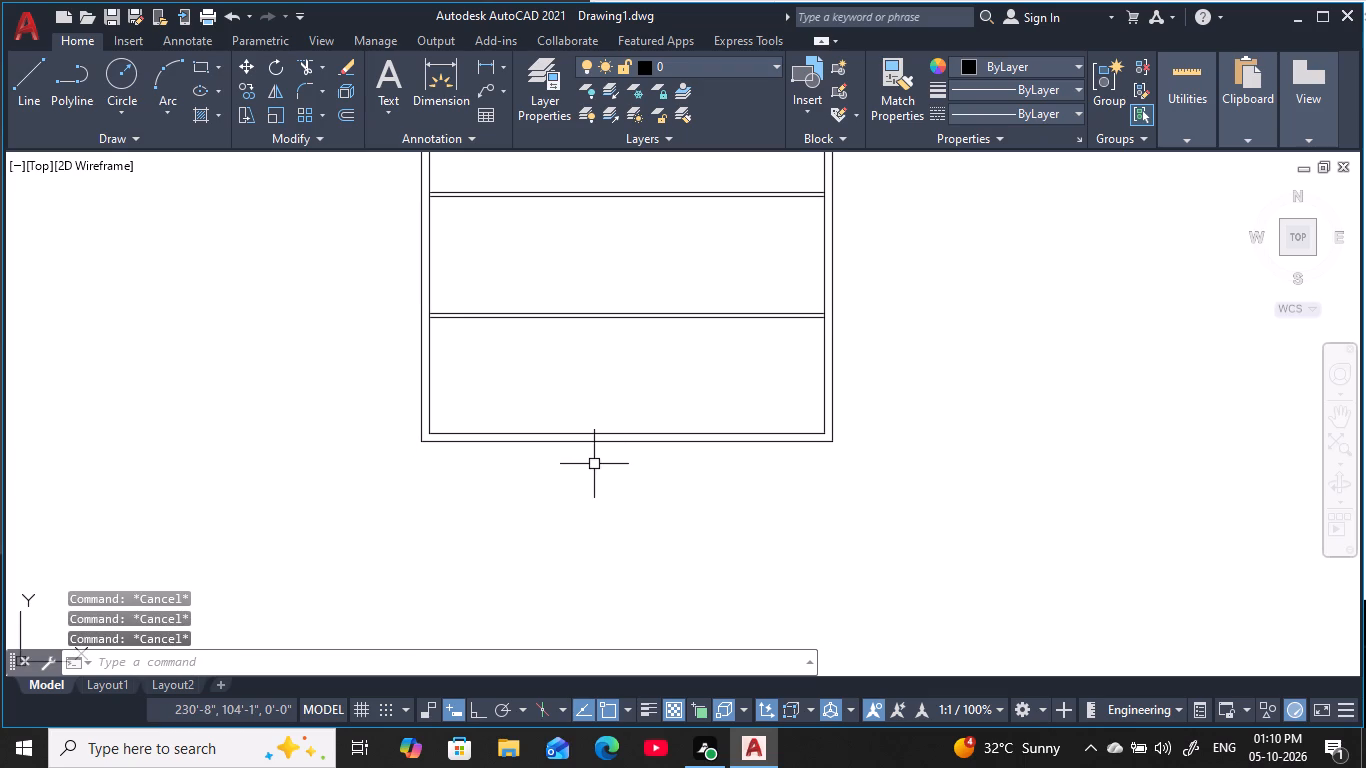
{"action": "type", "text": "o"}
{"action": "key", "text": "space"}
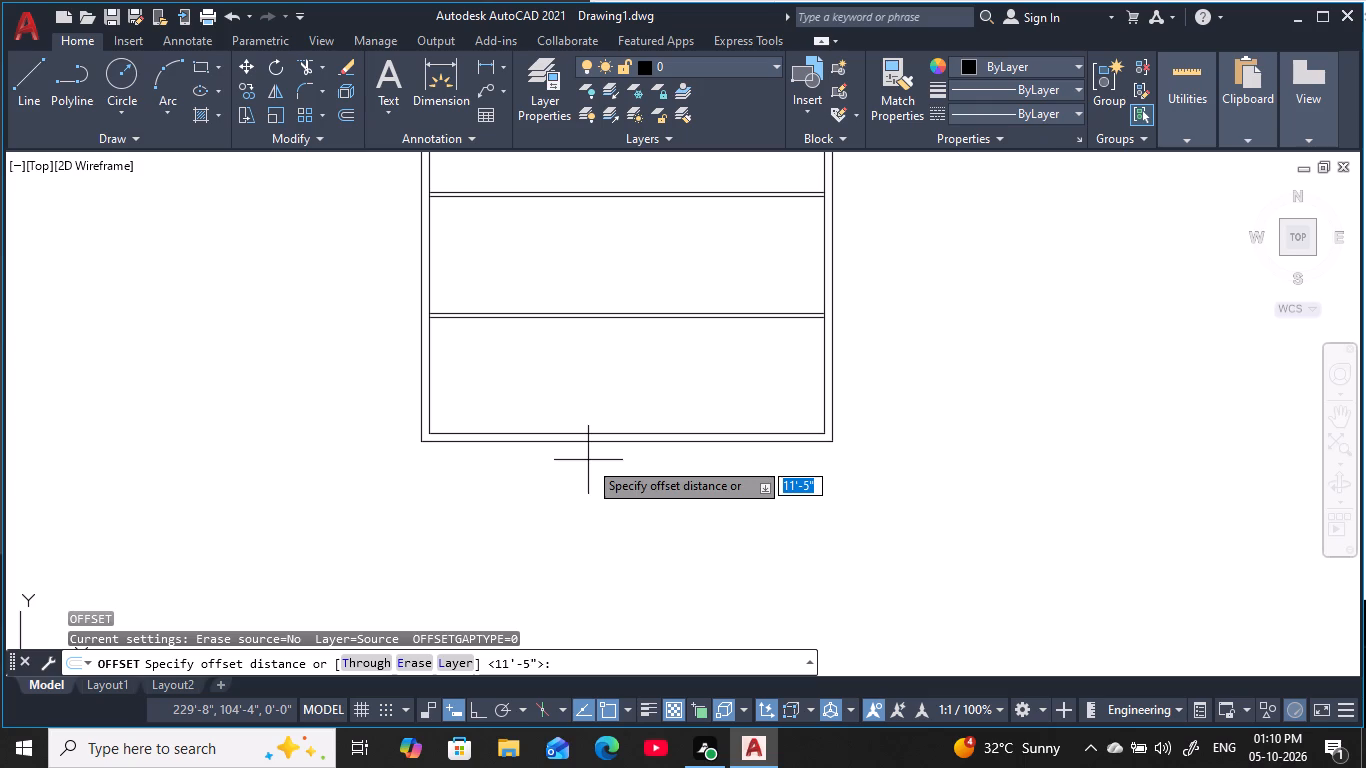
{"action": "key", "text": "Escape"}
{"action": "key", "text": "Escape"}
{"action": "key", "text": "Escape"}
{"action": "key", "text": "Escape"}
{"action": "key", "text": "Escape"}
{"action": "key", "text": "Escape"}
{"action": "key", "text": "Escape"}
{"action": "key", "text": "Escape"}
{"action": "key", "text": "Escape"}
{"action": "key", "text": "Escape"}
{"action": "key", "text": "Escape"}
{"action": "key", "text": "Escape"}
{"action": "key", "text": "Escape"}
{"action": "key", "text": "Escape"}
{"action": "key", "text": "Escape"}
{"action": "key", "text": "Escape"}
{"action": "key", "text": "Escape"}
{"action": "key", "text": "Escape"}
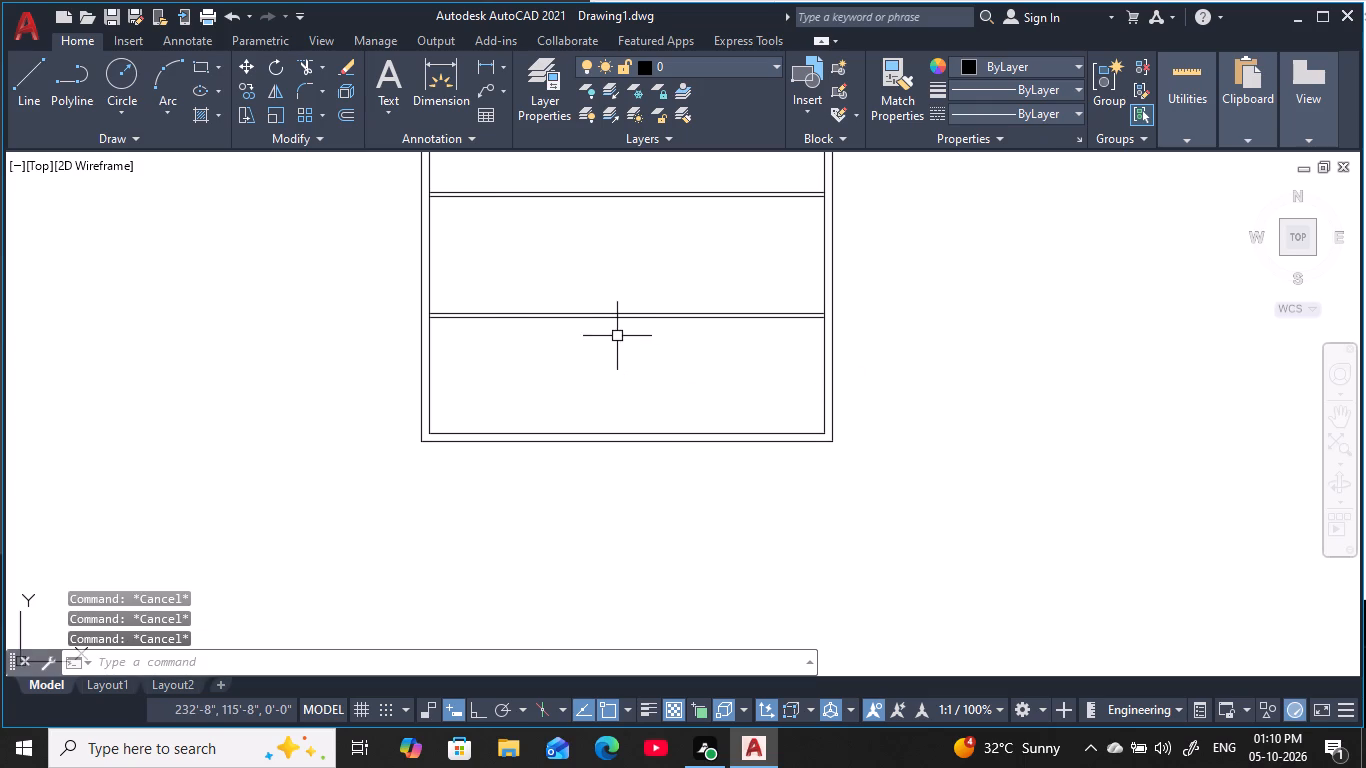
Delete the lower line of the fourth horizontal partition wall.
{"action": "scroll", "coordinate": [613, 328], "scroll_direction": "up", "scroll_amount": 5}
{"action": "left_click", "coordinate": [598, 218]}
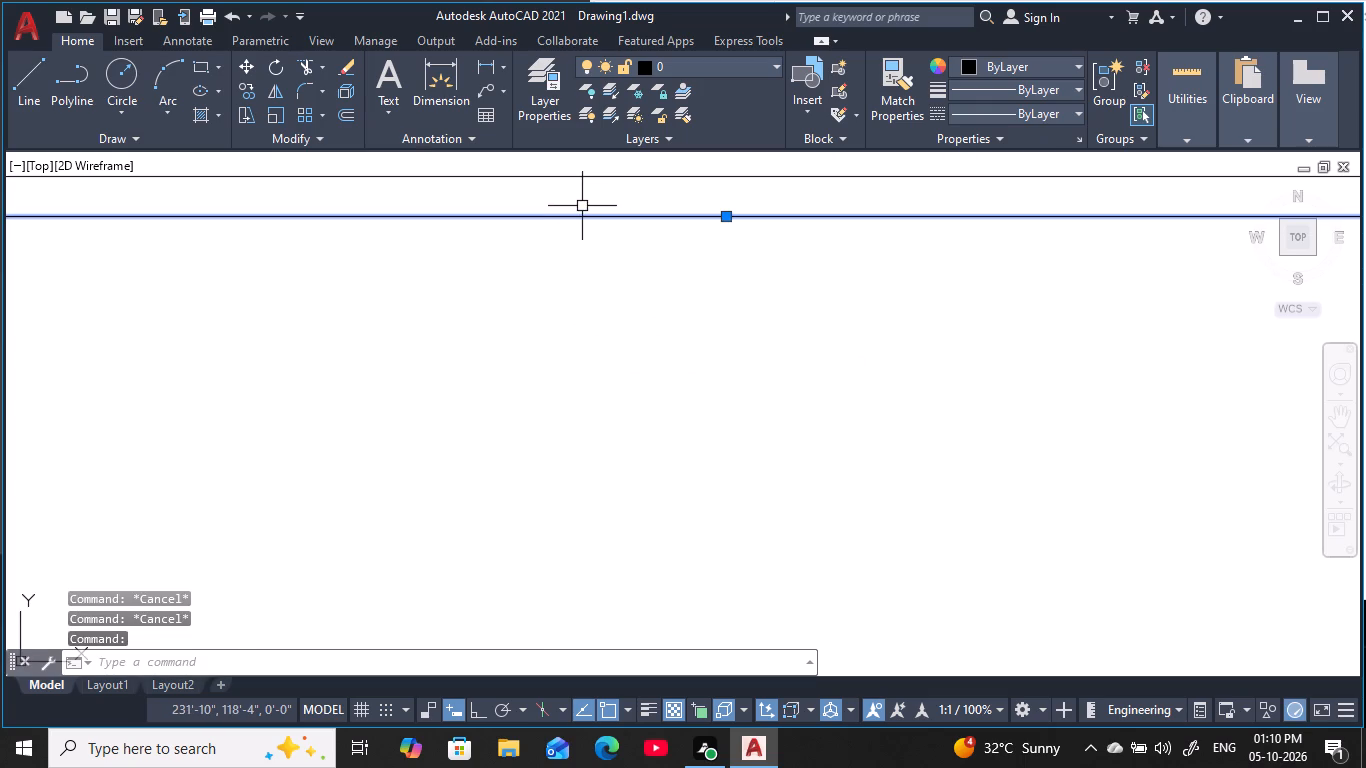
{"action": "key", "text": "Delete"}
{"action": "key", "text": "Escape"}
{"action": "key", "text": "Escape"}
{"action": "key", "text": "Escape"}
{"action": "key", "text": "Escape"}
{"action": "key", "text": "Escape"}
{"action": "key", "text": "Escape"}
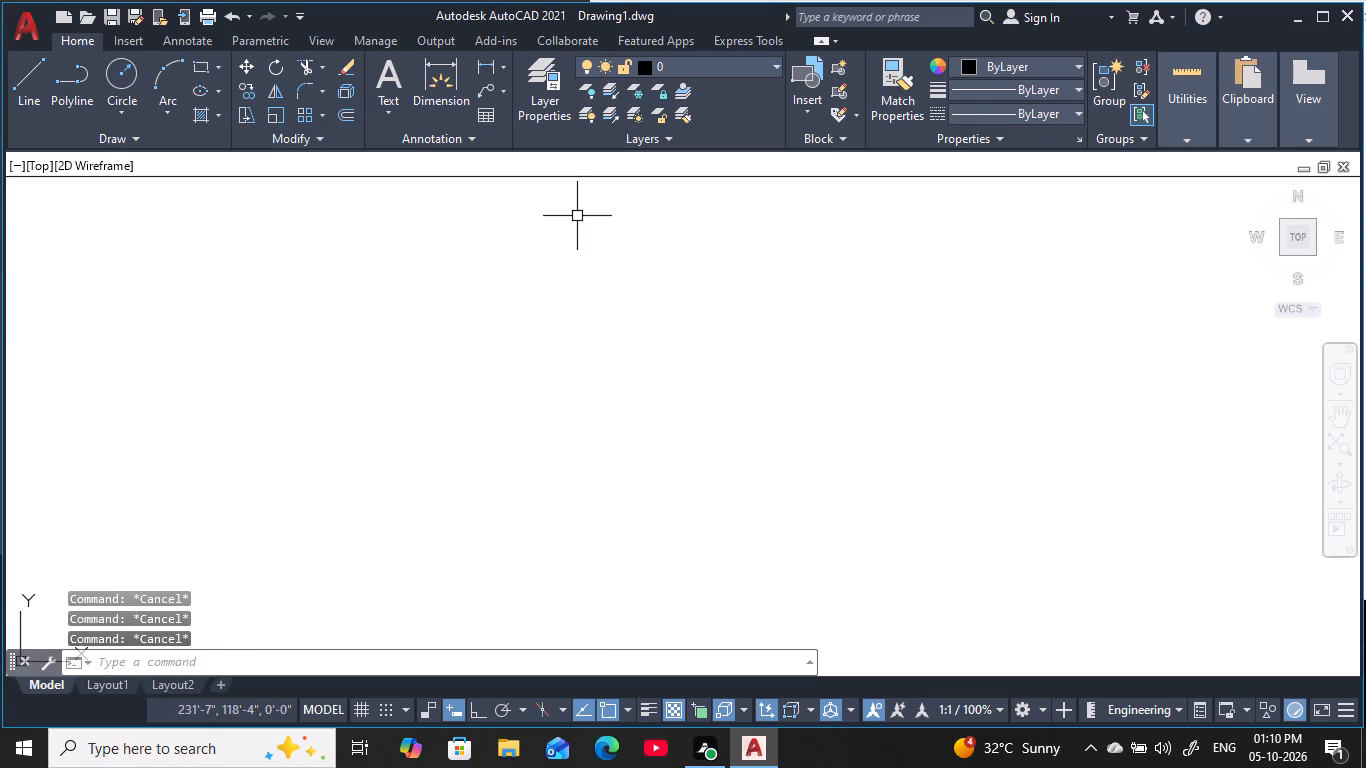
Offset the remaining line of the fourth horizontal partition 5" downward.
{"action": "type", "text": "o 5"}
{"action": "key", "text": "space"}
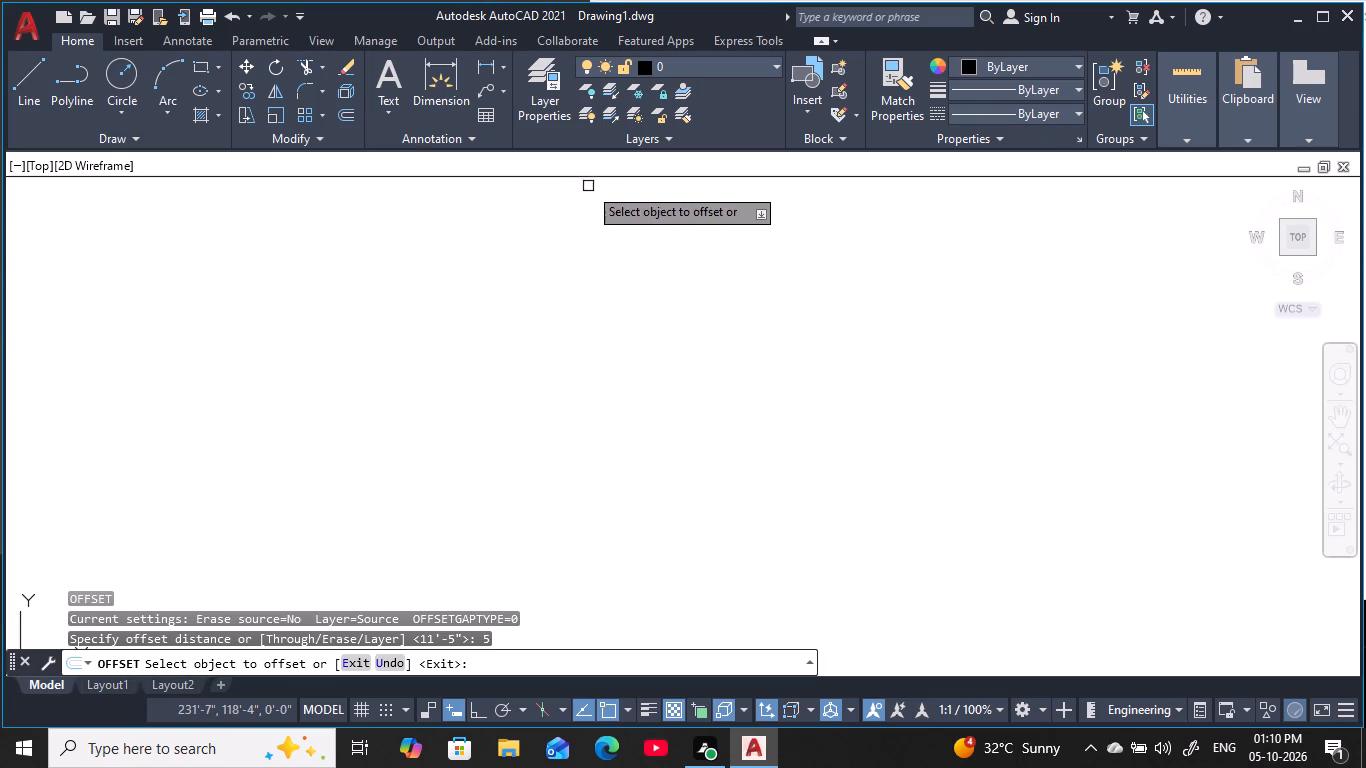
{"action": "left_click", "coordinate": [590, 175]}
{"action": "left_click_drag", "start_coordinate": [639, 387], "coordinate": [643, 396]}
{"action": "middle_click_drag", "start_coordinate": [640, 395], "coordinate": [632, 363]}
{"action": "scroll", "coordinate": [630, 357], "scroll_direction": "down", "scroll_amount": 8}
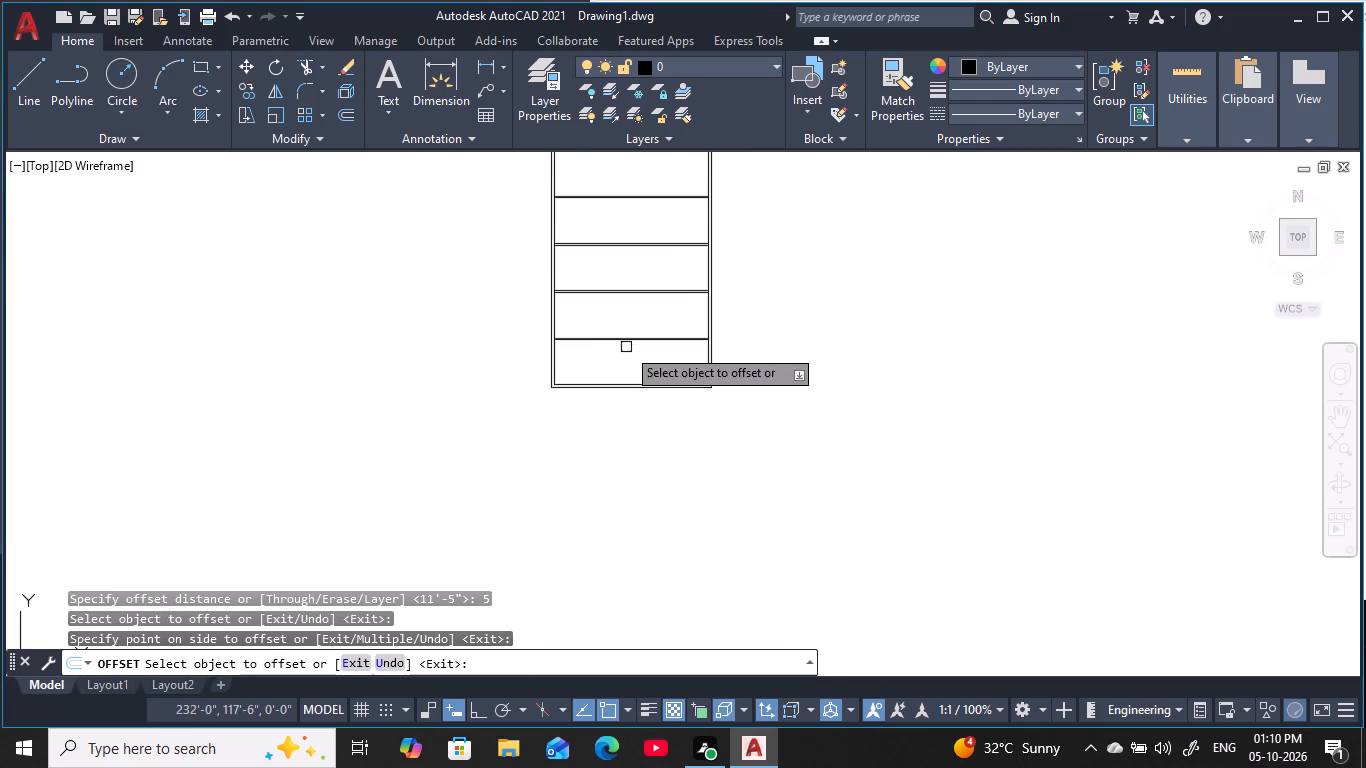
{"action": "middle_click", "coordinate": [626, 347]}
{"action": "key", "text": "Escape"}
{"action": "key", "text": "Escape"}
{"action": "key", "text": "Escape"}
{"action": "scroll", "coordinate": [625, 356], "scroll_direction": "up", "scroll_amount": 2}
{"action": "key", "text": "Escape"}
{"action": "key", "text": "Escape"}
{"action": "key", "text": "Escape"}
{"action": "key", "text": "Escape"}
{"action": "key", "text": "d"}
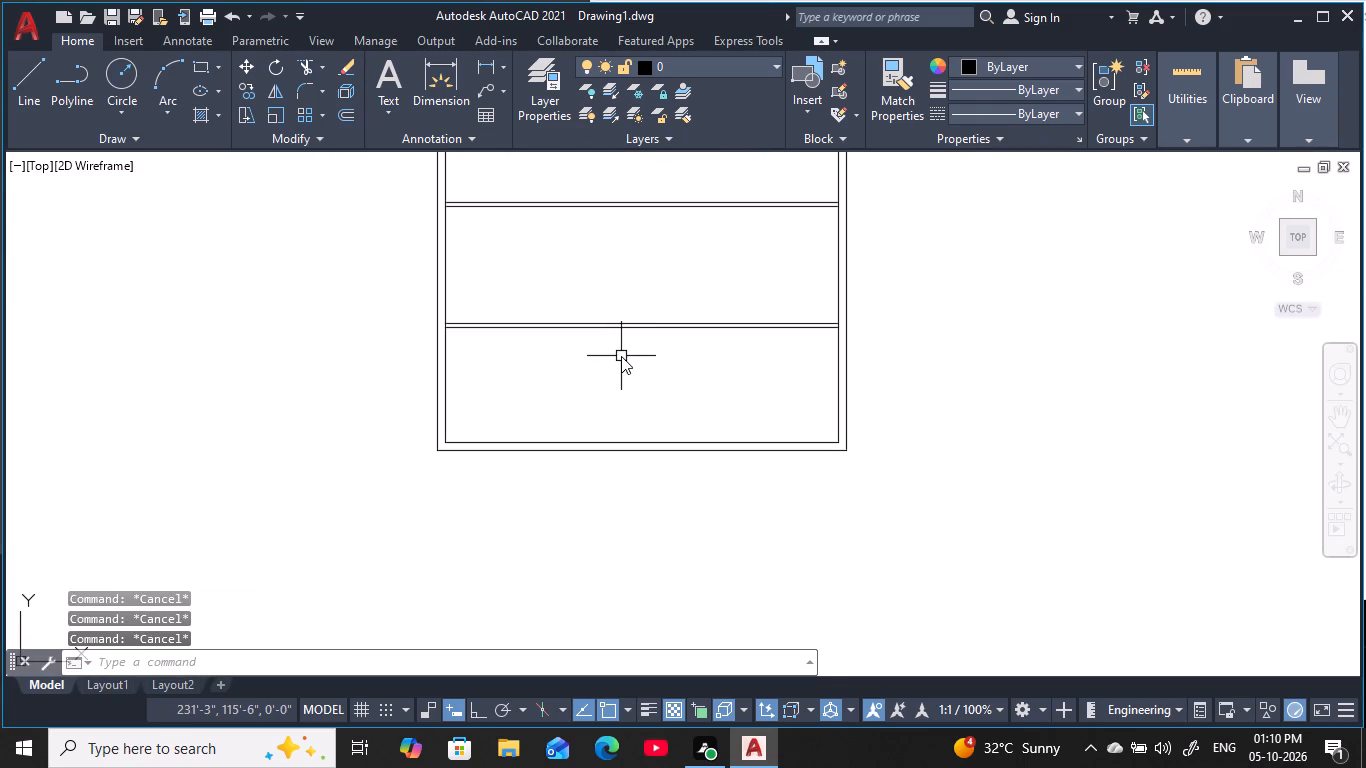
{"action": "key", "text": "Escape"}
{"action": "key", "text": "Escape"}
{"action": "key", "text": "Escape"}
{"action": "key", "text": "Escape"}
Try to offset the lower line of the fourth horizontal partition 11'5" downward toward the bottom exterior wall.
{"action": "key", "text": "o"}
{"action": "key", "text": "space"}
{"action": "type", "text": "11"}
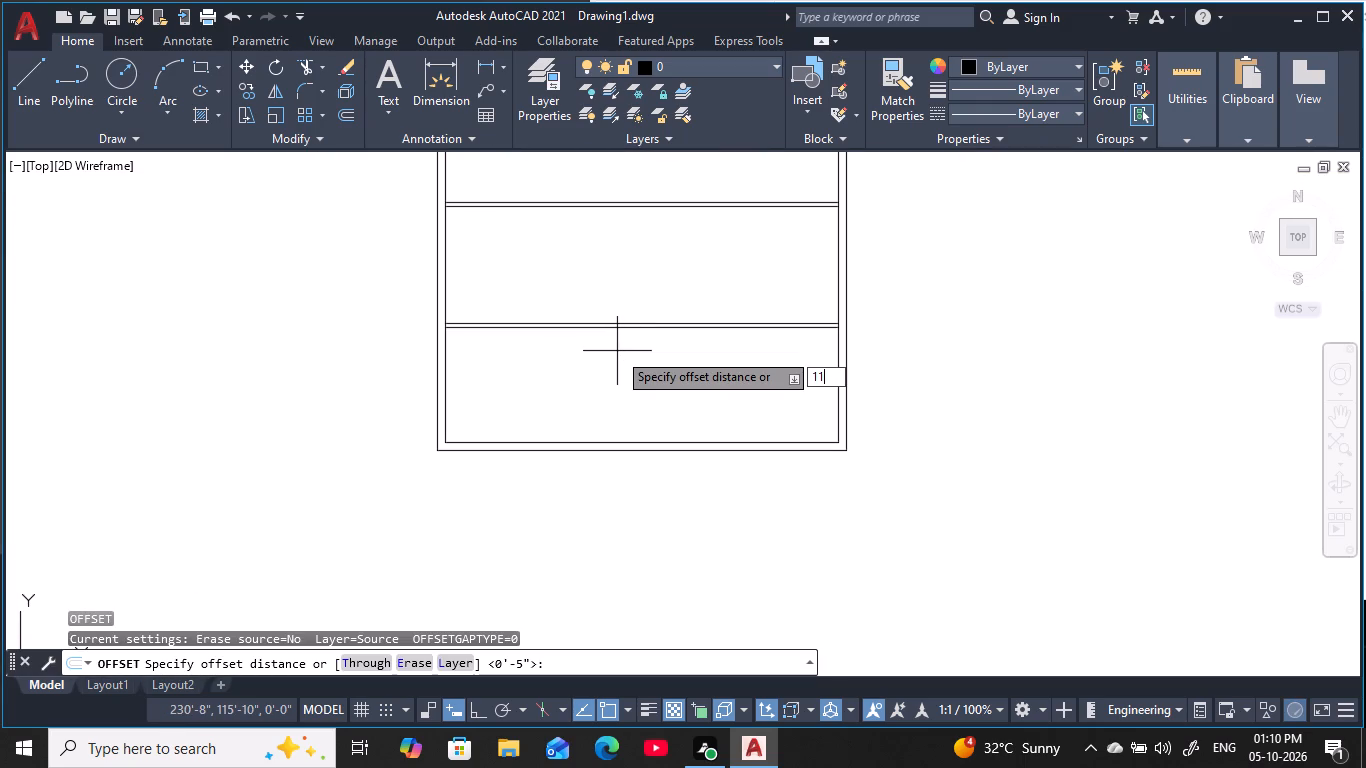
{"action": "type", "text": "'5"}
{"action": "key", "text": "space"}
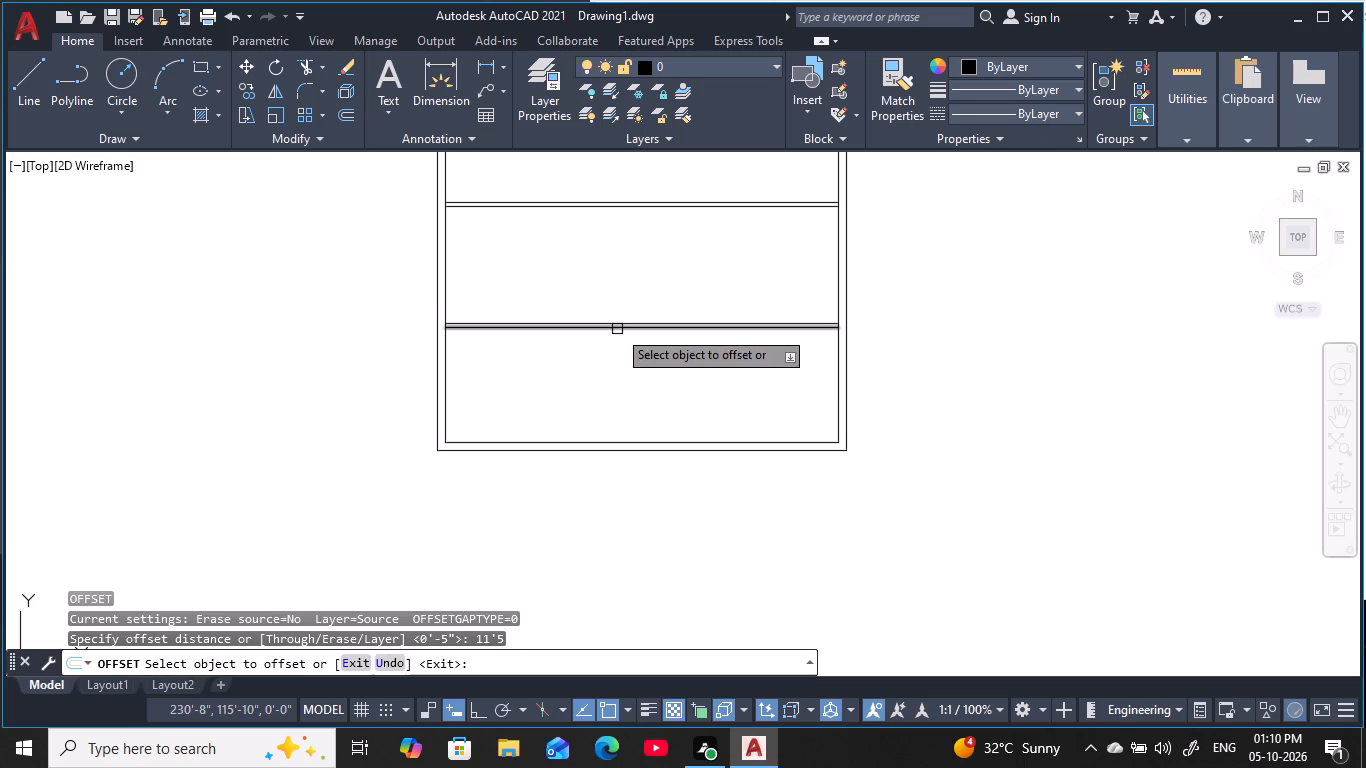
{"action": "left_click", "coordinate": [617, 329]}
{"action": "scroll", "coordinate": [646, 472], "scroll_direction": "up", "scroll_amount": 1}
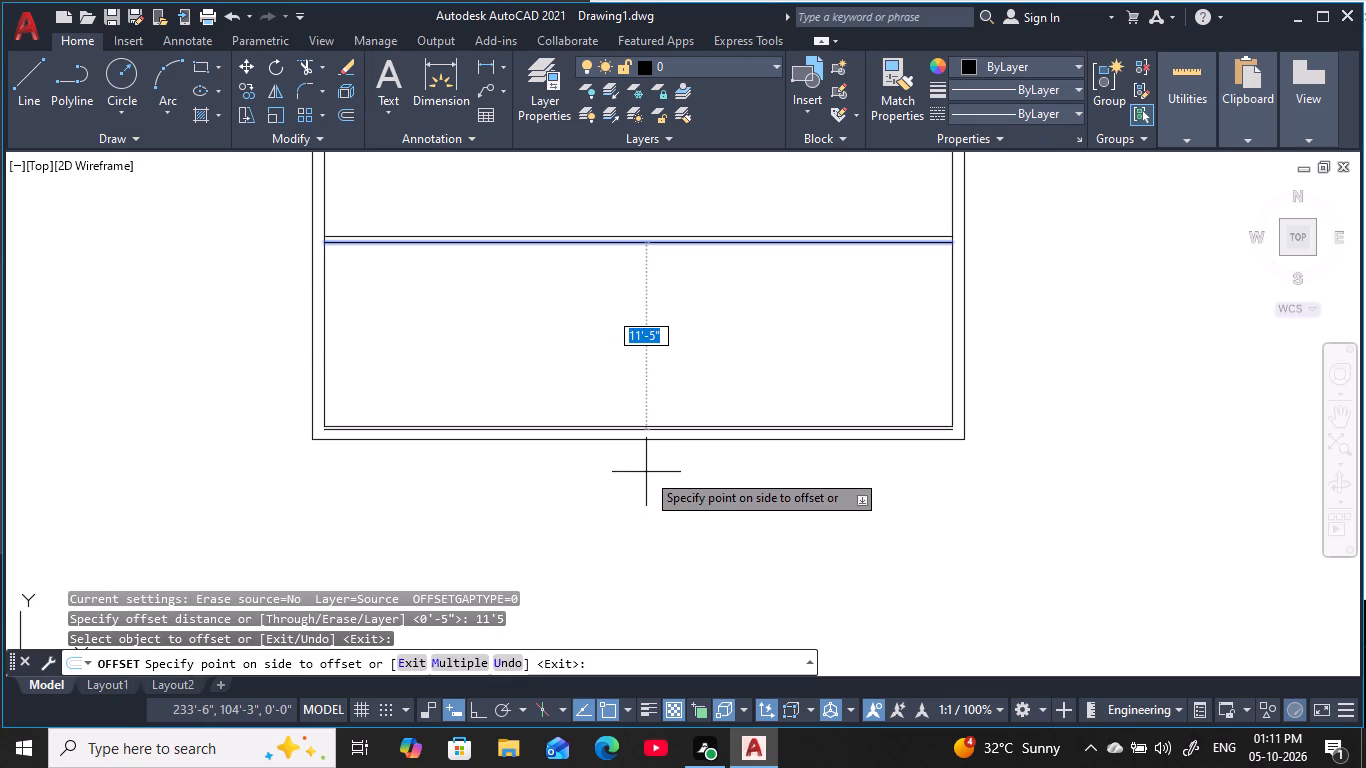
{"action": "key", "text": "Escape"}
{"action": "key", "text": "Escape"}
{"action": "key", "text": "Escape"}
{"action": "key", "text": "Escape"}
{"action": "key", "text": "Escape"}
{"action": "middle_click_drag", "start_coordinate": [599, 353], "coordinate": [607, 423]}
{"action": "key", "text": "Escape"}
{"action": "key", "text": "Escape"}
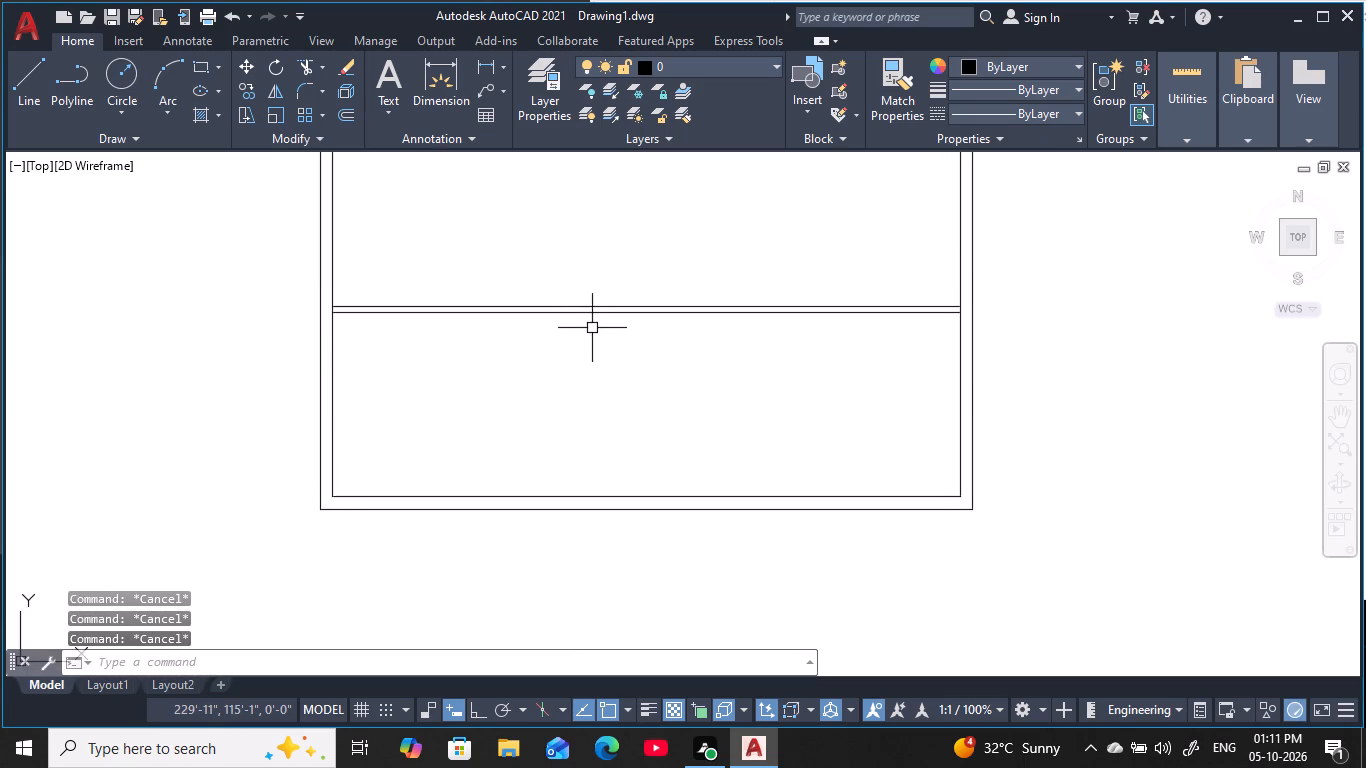
Delete the lower line of the fourth horizontal partition wall, leaving only its upper line.
{"action": "left_click", "coordinate": [595, 316]}
{"action": "key", "text": "Delete"}
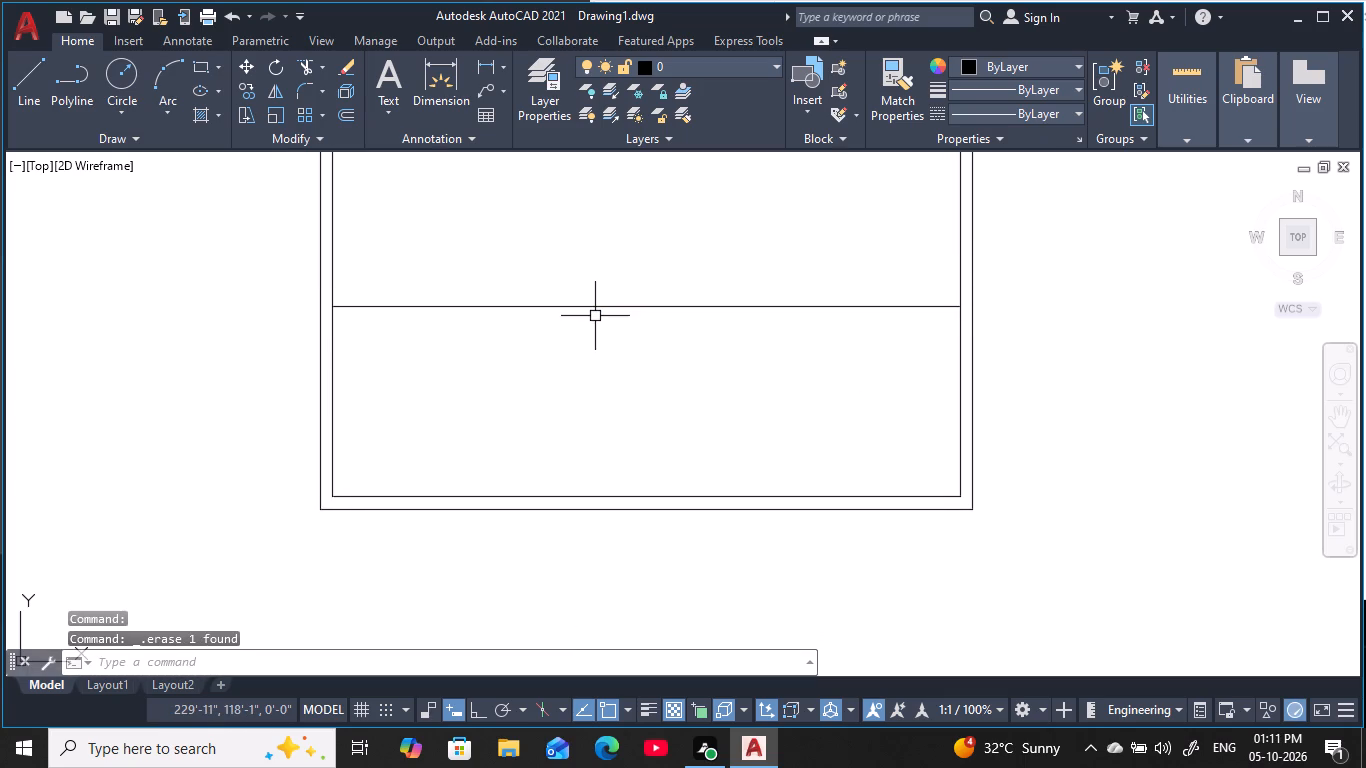
{"action": "key", "text": "4"}
{"action": "key", "text": "Escape"}
{"action": "key", "text": "Escape"}
{"action": "key", "text": "Escape"}
{"action": "key", "text": "Escape"}
{"action": "key", "text": "Escape"}
{"action": "key", "text": "Escape"}
{"action": "key", "text": "Escape"}
{"action": "key", "text": "Escape"}
{"action": "key", "text": "Escape"}
{"action": "key", "text": "Escape"}
{"action": "key", "text": "Escape"}
{"action": "key", "text": "Escape"}
{"action": "key", "text": "Escape"}
{"action": "key", "text": "Escape"}
{"action": "key", "text": "Escape"}
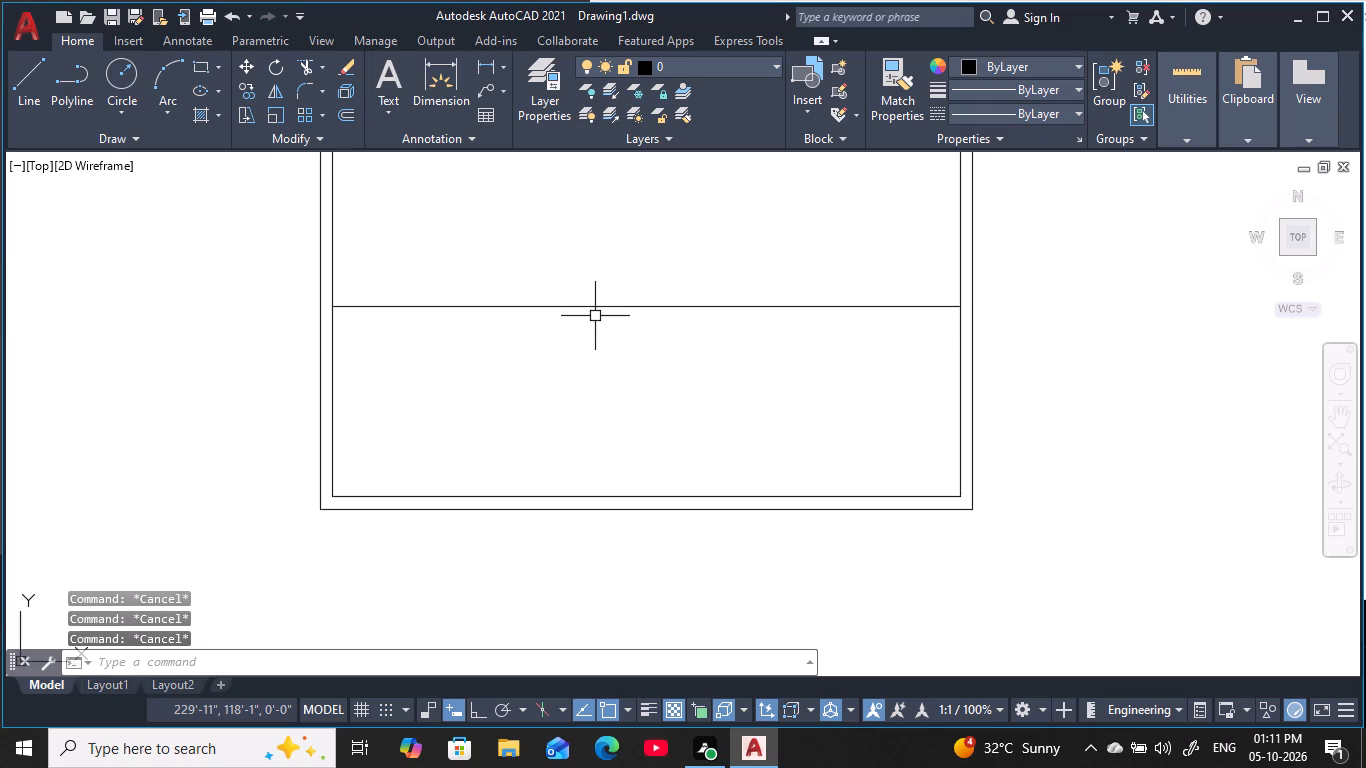
Offset the upper line of the fourth horizontal partition 4.5" downward to form the wall's lower line.
{"action": "type", "text": "o"}
{"action": "key", "text": "space"}
{"action": "type", "text": "4."}
{"action": "type", "text": "5"}
{"action": "key", "text": "space"}
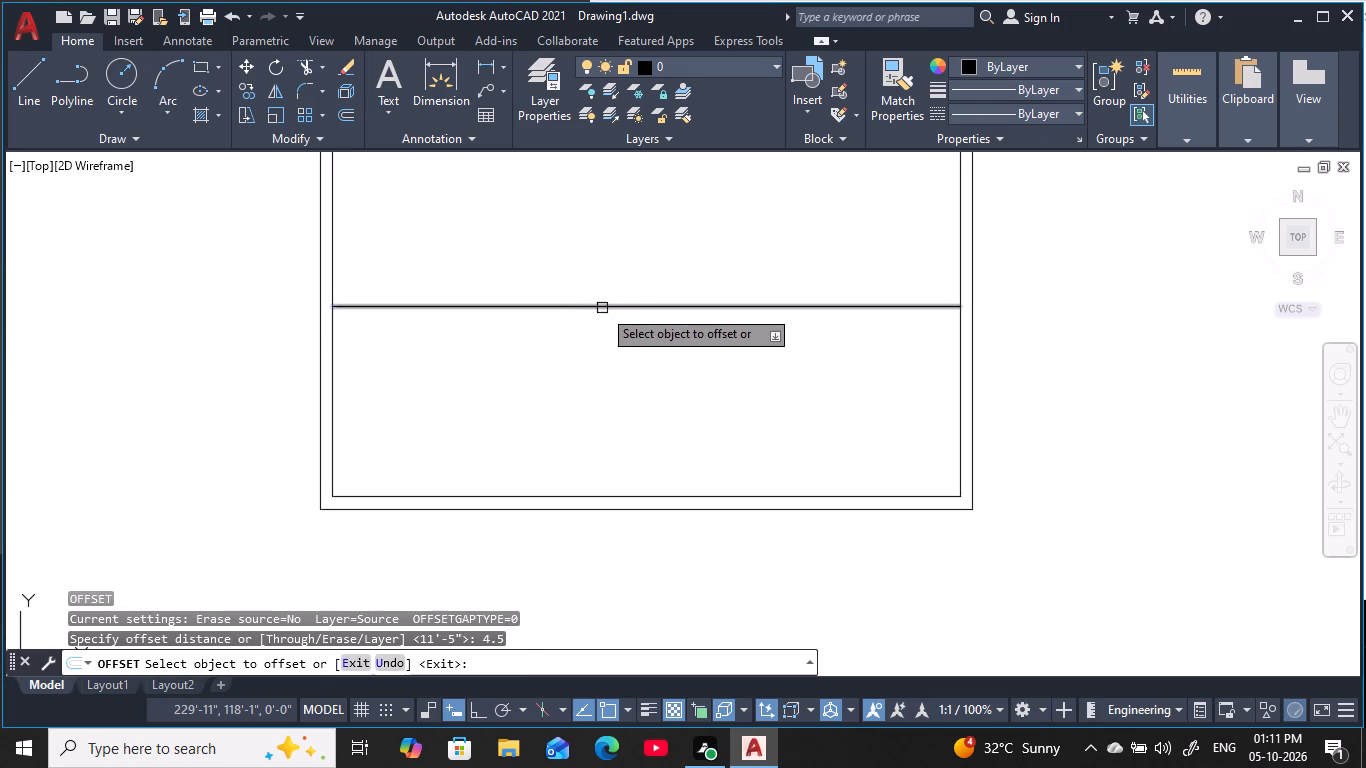
{"action": "left_click", "coordinate": [602, 308]}
{"action": "left_click", "coordinate": [627, 391]}
{"action": "key", "text": "Escape"}
{"action": "key", "text": "Escape"}
{"action": "key", "text": "Escape"}
{"action": "key", "text": "Escape"}
{"action": "key", "text": "Escape"}
{"action": "key", "text": "Escape"}
{"action": "key", "text": "Escape"}
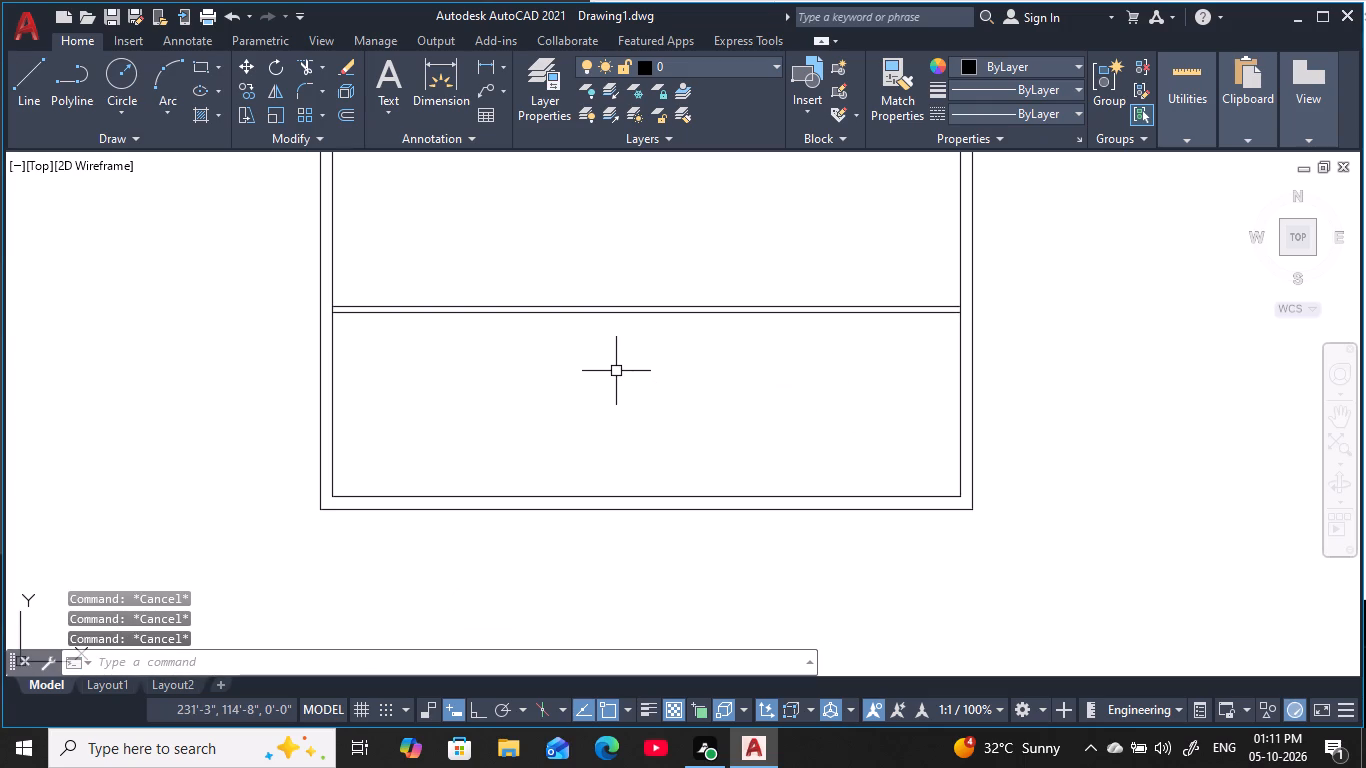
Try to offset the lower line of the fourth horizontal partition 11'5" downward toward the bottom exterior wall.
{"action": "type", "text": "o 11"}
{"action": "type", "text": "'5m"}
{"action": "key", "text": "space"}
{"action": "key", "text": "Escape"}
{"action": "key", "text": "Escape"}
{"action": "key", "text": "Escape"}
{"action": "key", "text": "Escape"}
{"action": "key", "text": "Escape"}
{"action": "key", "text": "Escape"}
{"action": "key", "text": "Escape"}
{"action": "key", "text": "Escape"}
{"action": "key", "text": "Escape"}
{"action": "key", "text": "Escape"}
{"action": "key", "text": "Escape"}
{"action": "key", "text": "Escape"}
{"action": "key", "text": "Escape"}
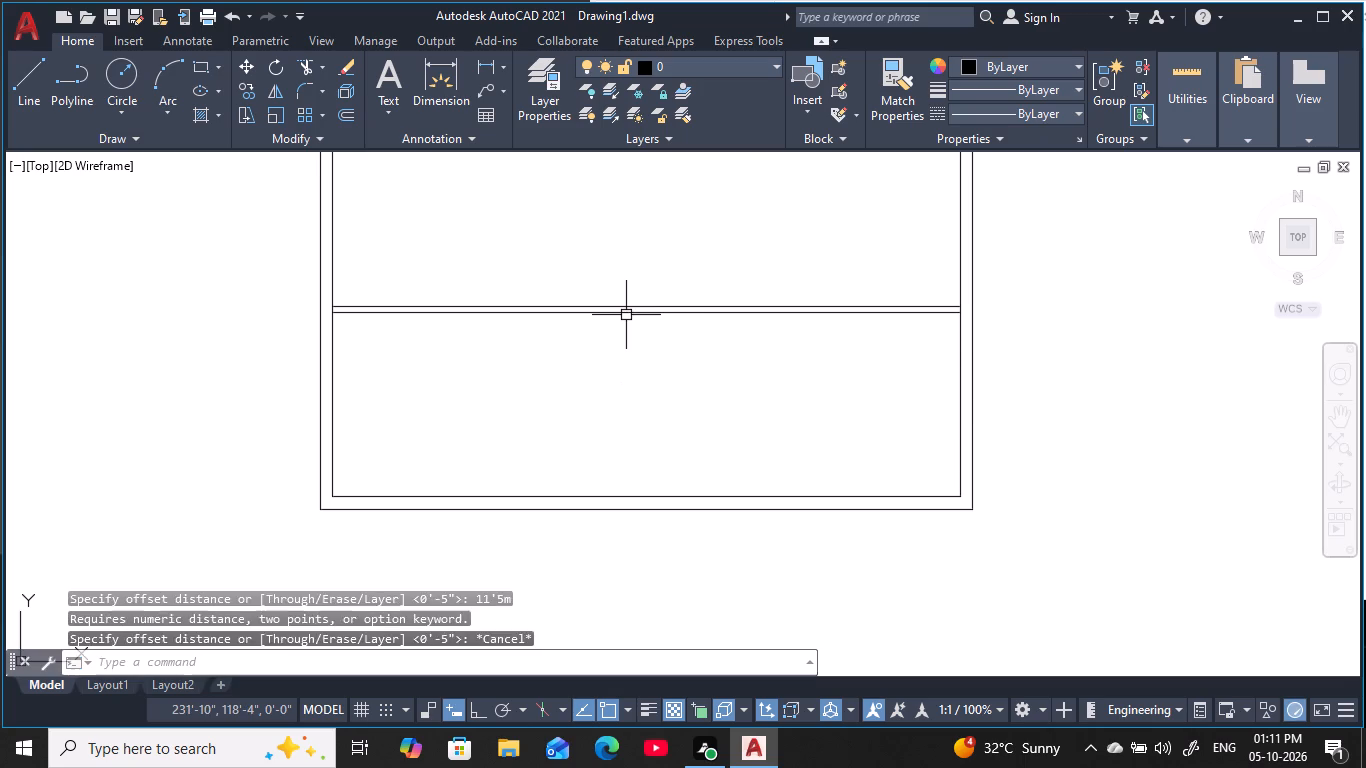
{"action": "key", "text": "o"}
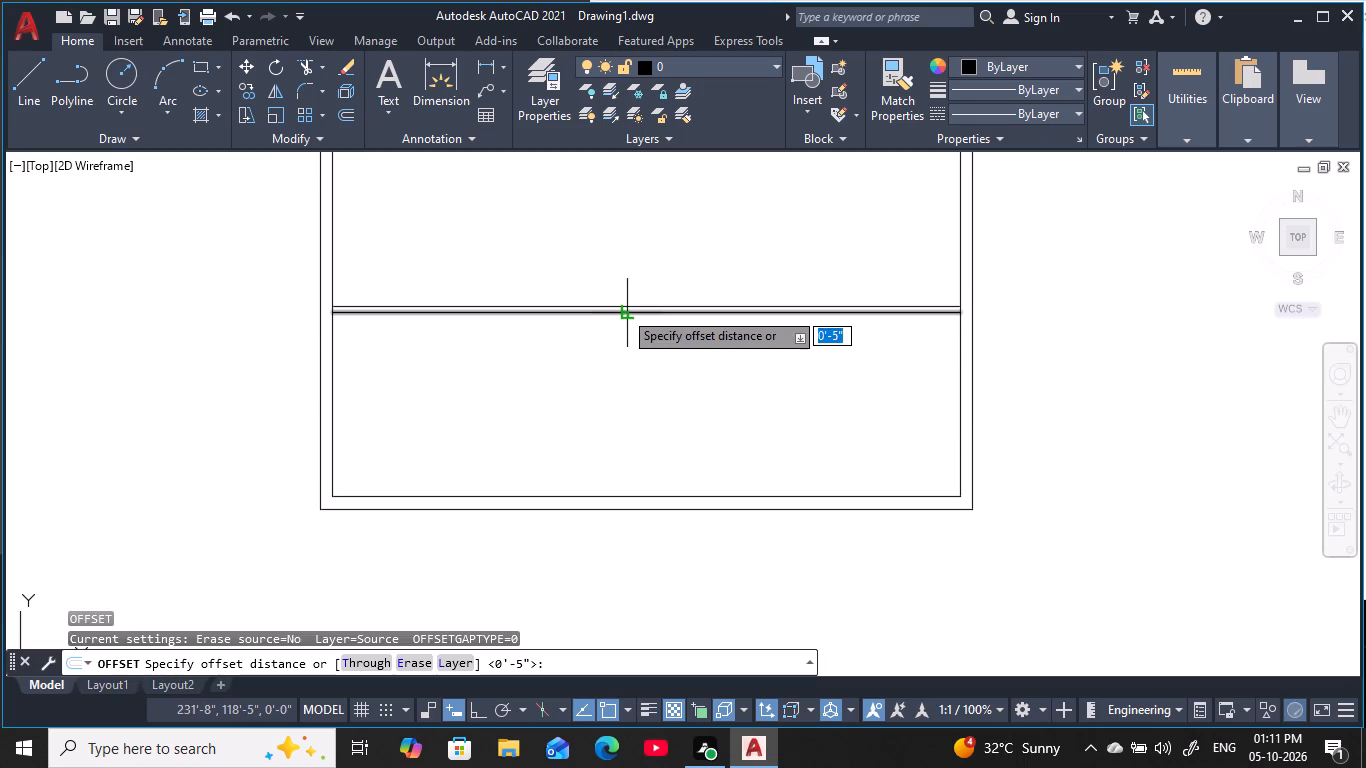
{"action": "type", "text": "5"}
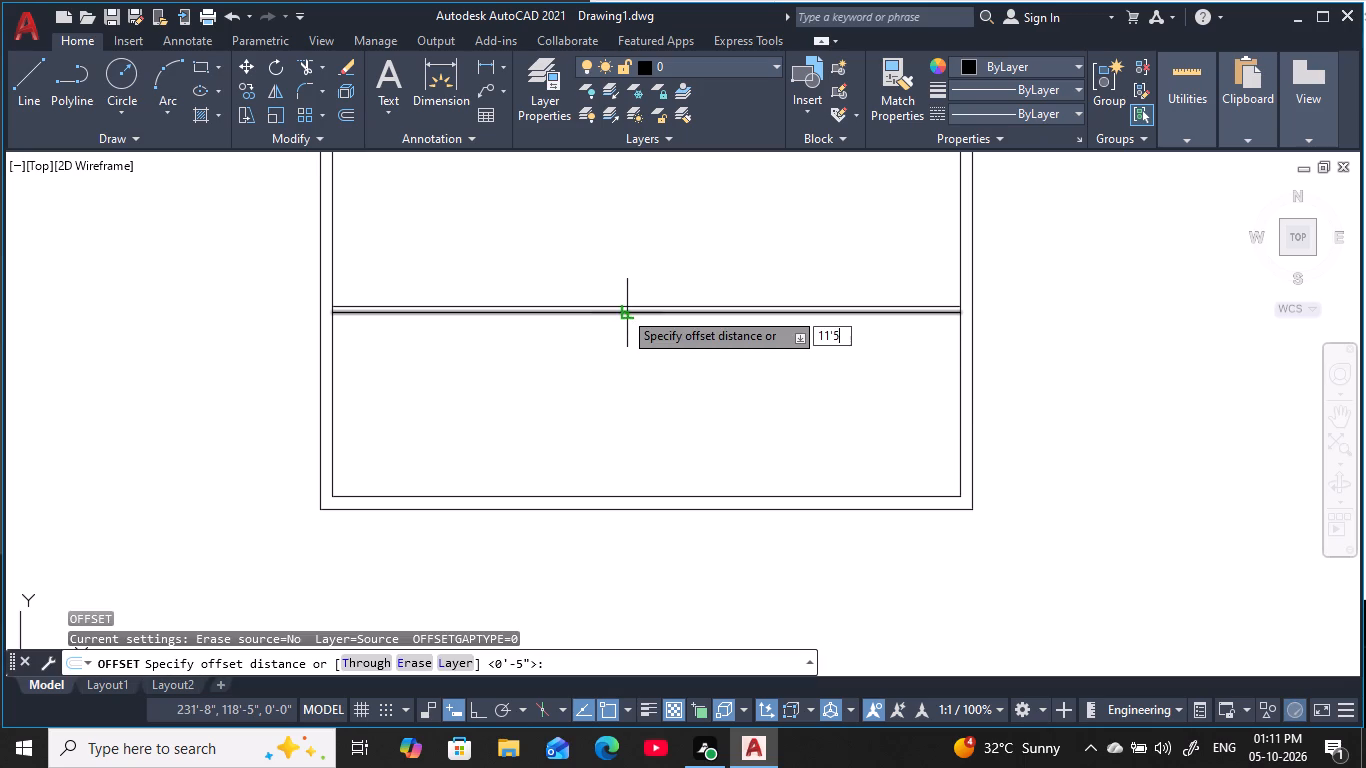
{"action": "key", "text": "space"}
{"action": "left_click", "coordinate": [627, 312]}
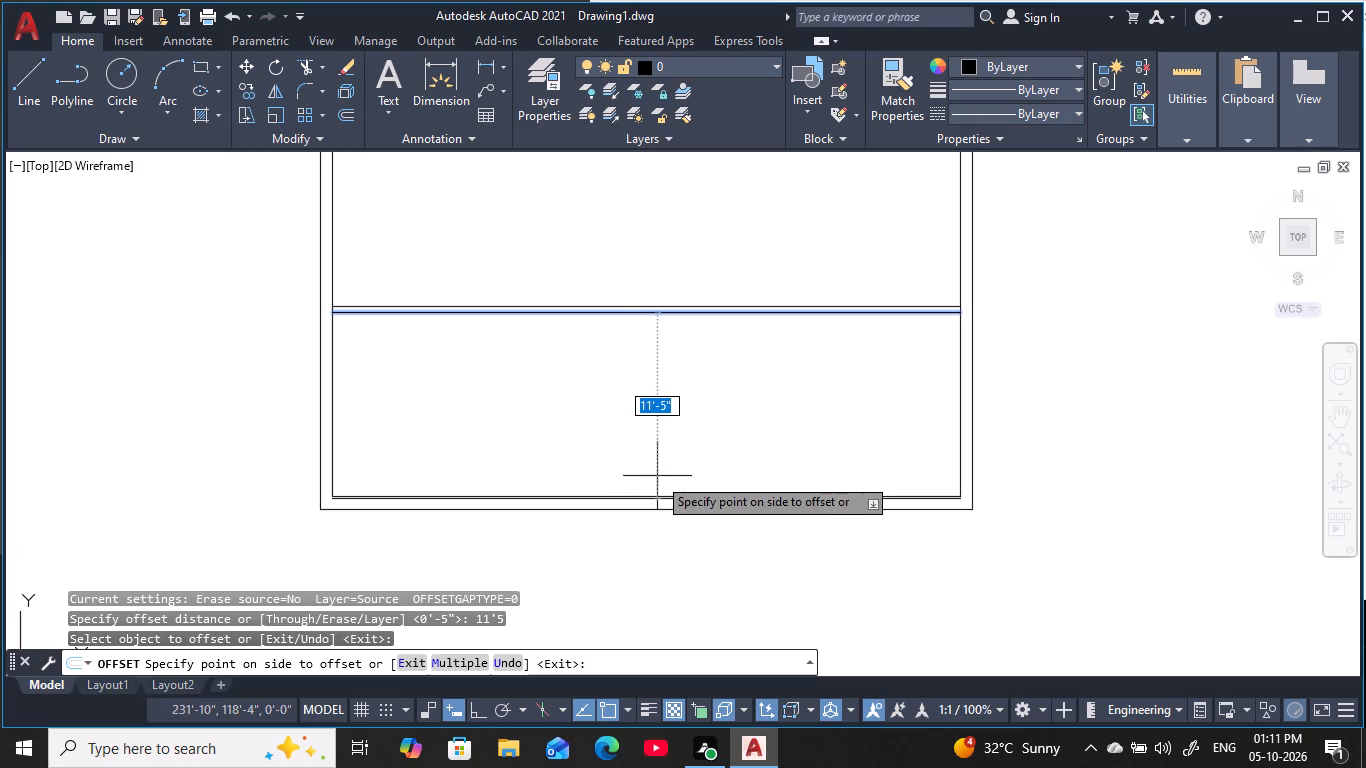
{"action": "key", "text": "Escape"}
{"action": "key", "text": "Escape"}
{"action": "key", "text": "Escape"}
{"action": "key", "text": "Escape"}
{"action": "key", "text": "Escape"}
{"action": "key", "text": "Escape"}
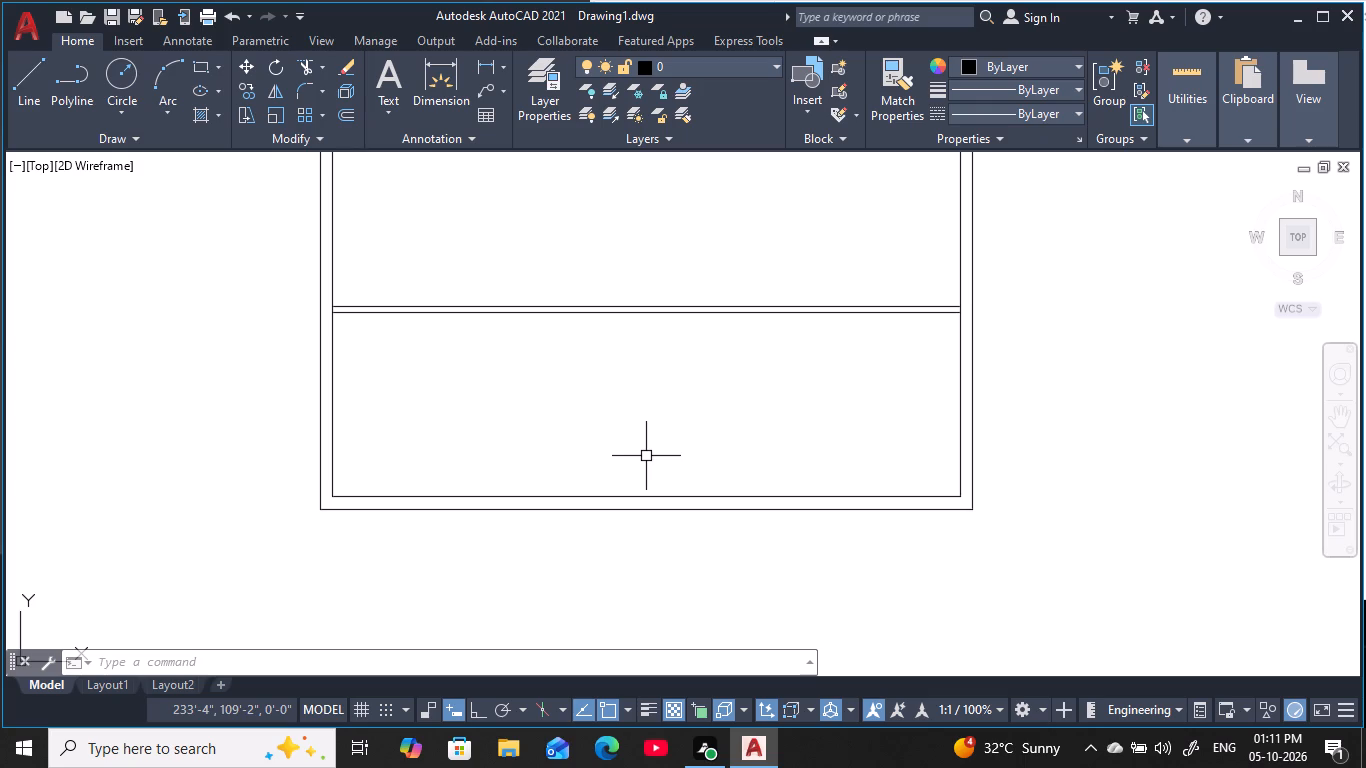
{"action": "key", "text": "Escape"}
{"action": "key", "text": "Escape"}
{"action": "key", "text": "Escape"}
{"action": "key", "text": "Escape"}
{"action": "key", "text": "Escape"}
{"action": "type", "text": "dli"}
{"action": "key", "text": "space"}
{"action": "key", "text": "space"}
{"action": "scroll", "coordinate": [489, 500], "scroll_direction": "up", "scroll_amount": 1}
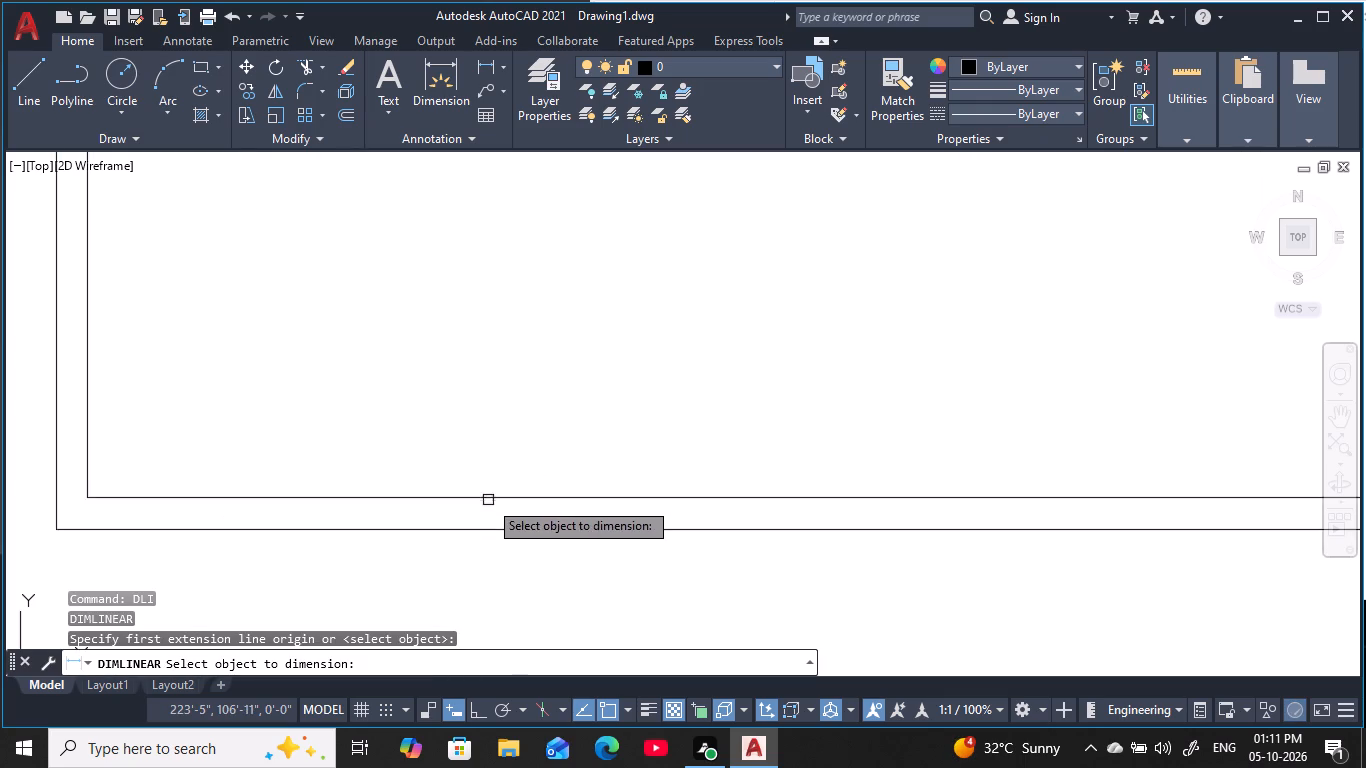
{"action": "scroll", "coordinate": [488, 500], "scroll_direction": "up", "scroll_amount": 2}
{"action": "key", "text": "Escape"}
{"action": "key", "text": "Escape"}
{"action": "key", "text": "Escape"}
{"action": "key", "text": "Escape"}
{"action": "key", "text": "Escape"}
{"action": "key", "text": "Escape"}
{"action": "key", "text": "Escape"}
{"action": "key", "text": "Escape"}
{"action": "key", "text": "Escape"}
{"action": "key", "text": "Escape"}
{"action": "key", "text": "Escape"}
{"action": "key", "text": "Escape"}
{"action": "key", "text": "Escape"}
Add a linear dimension from the bottom exterior wall's inner line to the fourth partition's lower line, placed along that partition line.
{"action": "key", "text": "d"}
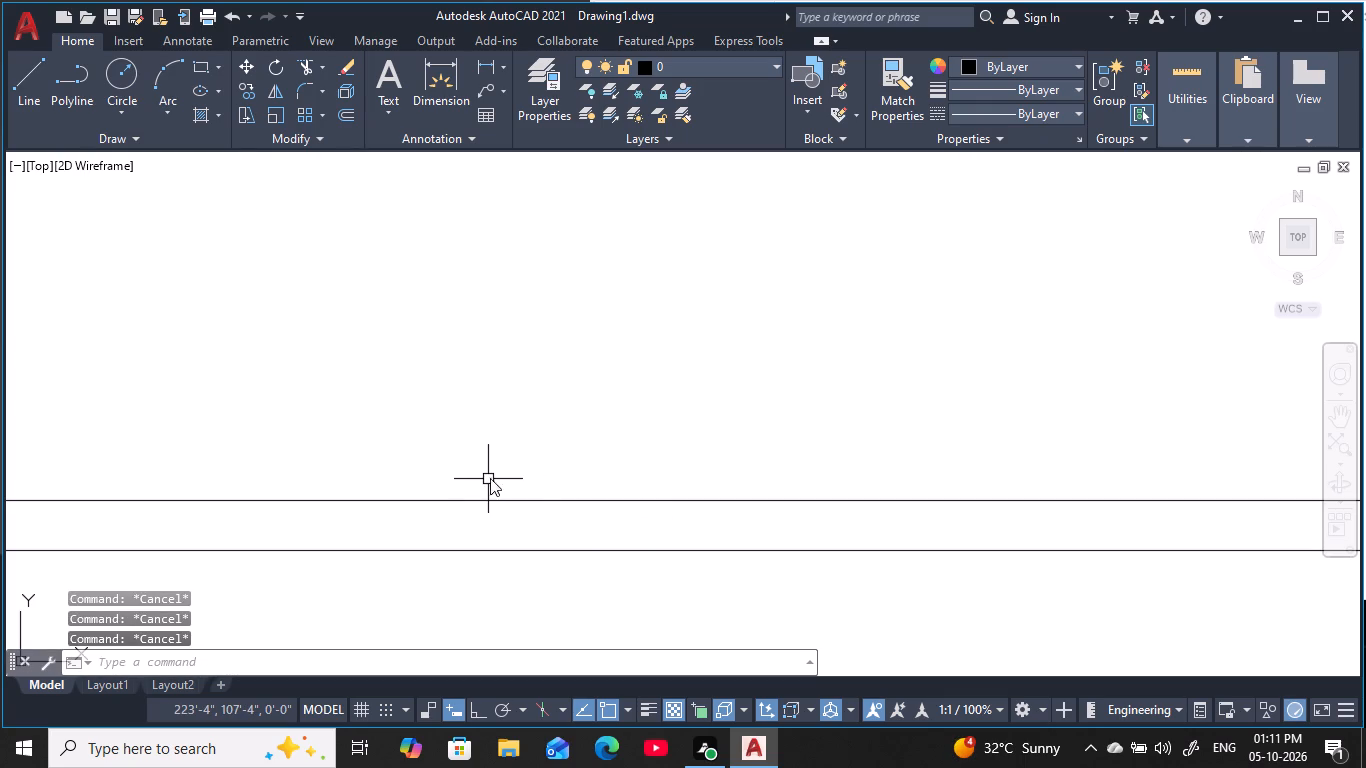
{"action": "key", "text": "l"}
{"action": "type", "text": "i"}
{"action": "key", "text": "space"}
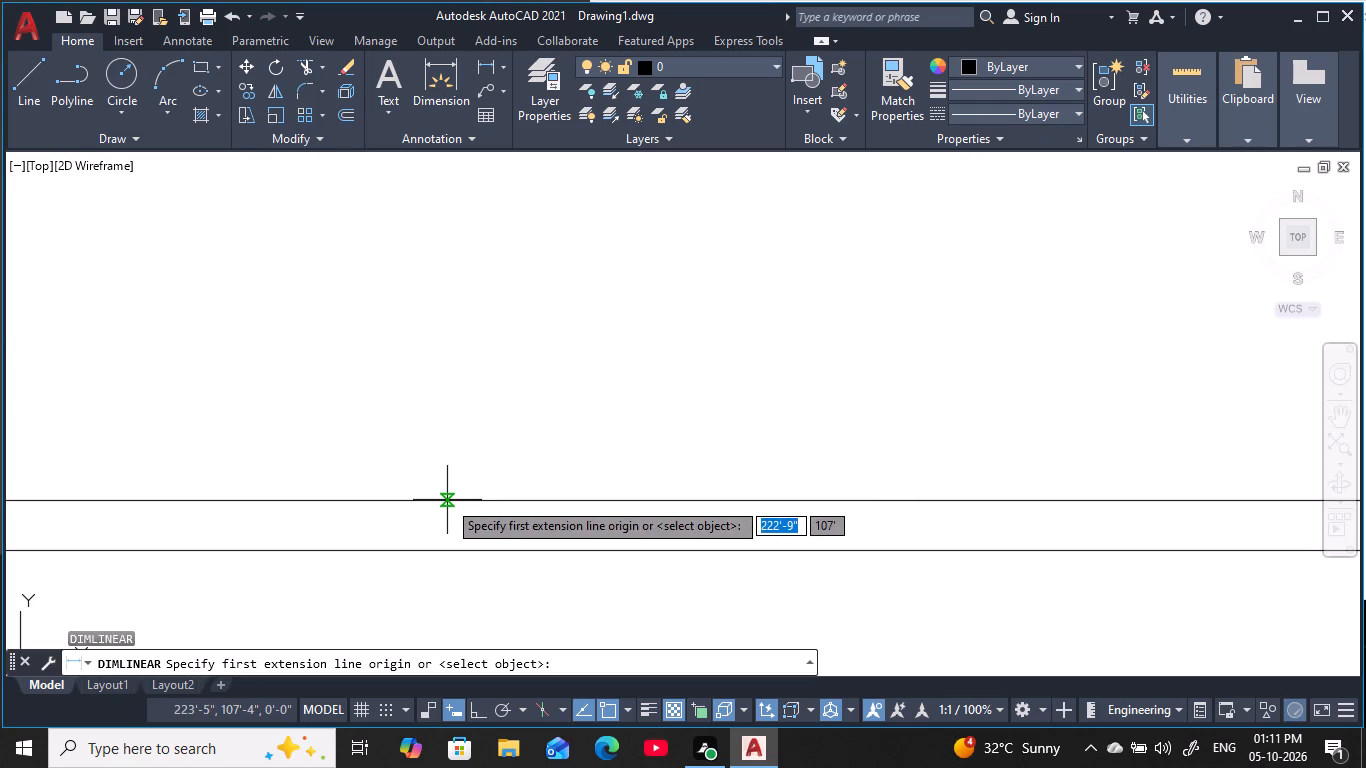
{"action": "left_click", "coordinate": [447, 500]}
{"action": "scroll", "coordinate": [442, 278], "scroll_direction": "down", "scroll_amount": 1}
{"action": "middle_click_drag", "start_coordinate": [442, 278], "coordinate": [435, 363]}
{"action": "scroll", "coordinate": [439, 372], "scroll_direction": "down", "scroll_amount": 2}
{"action": "scroll", "coordinate": [460, 225], "scroll_direction": "up", "scroll_amount": 2}
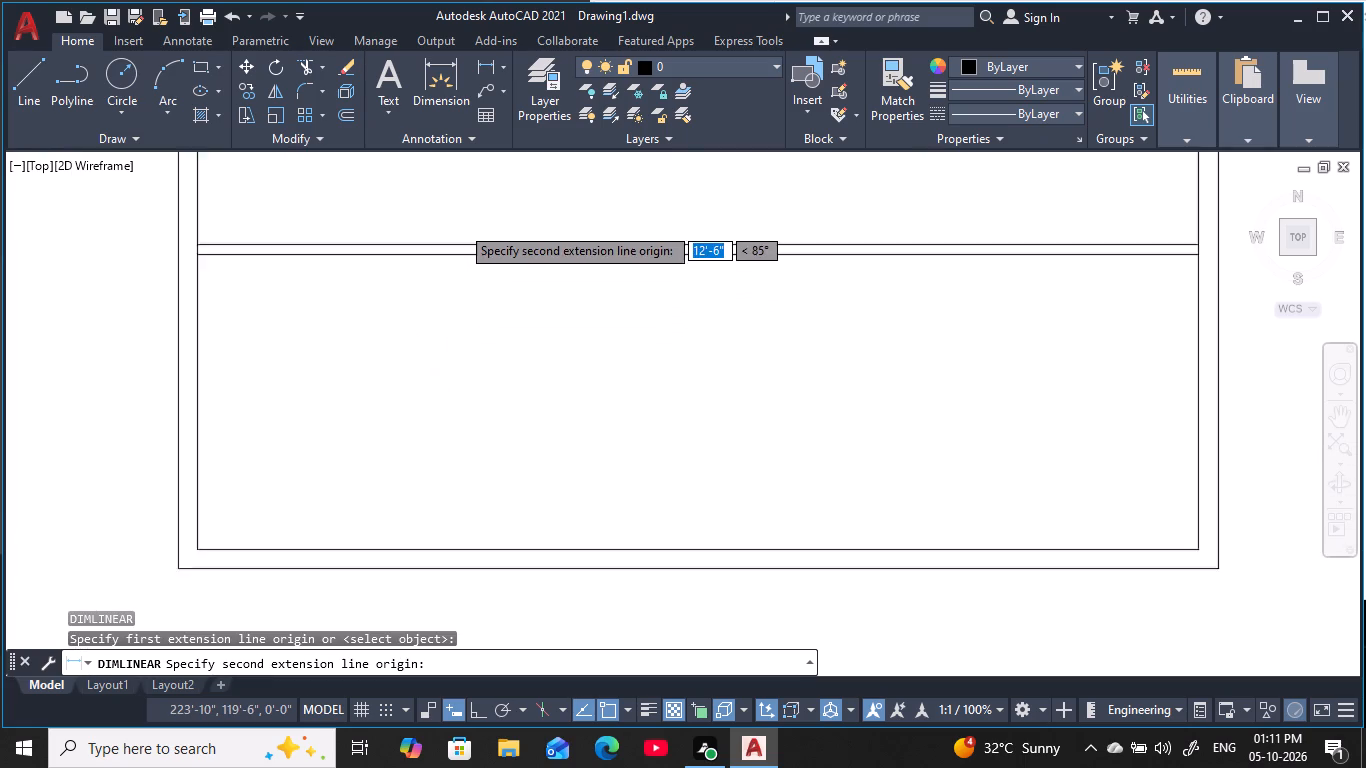
{"action": "scroll", "coordinate": [460, 225], "scroll_direction": "up", "scroll_amount": 2}
{"action": "left_click", "coordinate": [433, 349]}
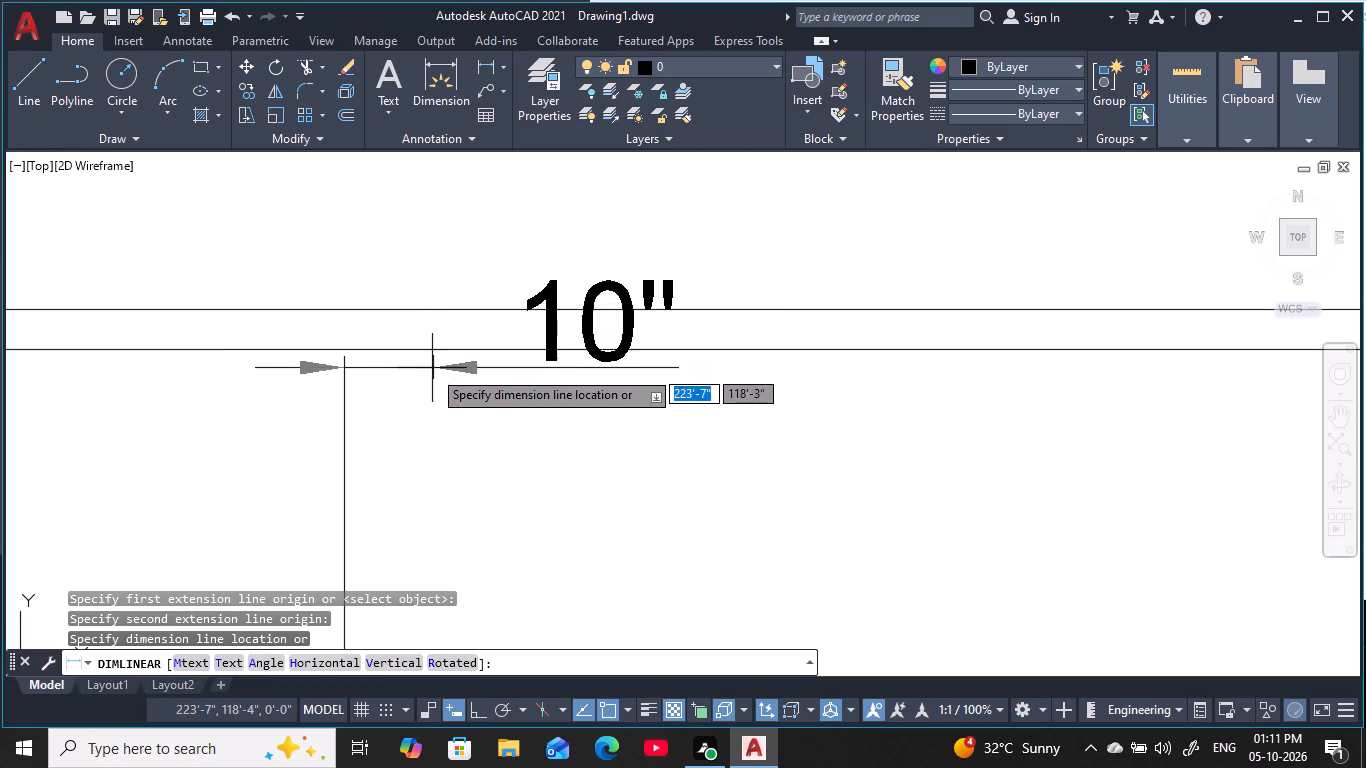
{"action": "left_click", "coordinate": [430, 346]}
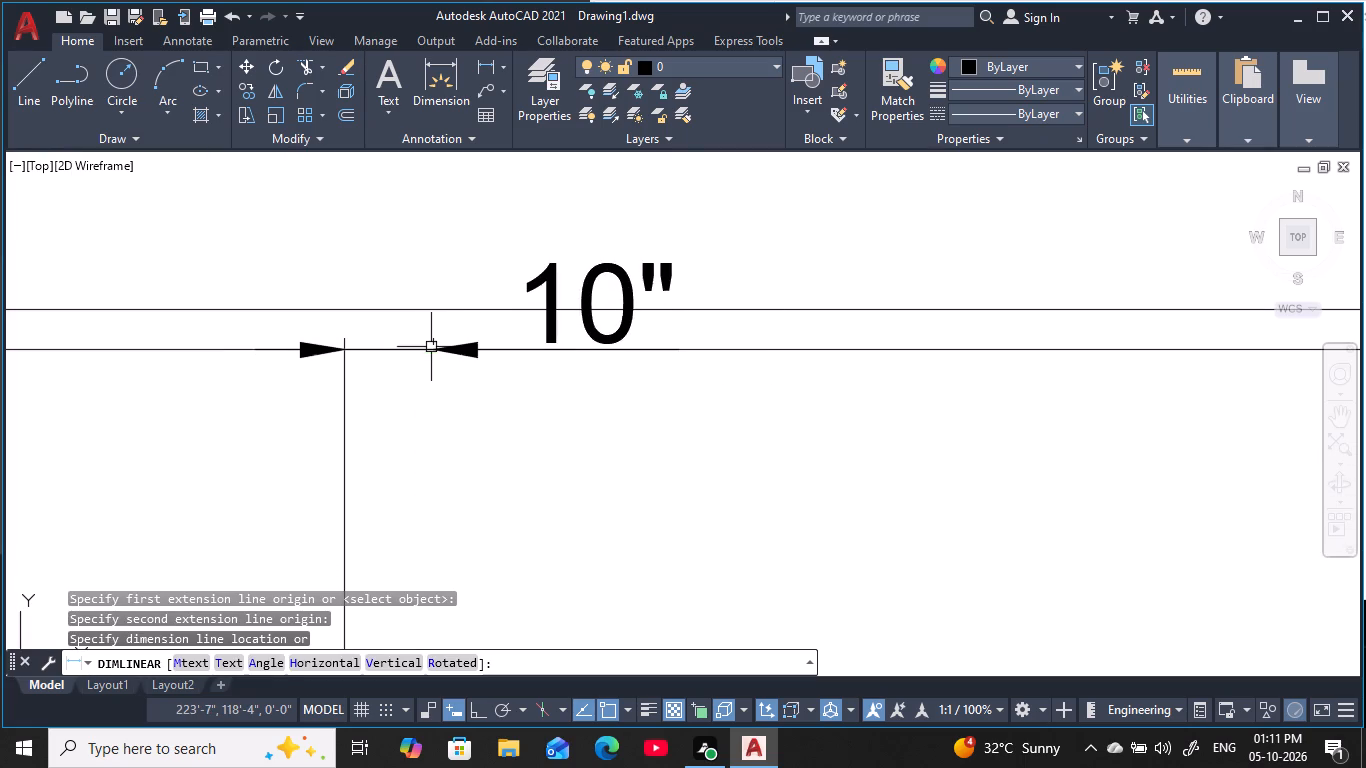
{"action": "scroll", "coordinate": [442, 379], "scroll_direction": "down", "scroll_amount": 7}
{"action": "middle_click_drag", "start_coordinate": [452, 457], "coordinate": [564, 327]}
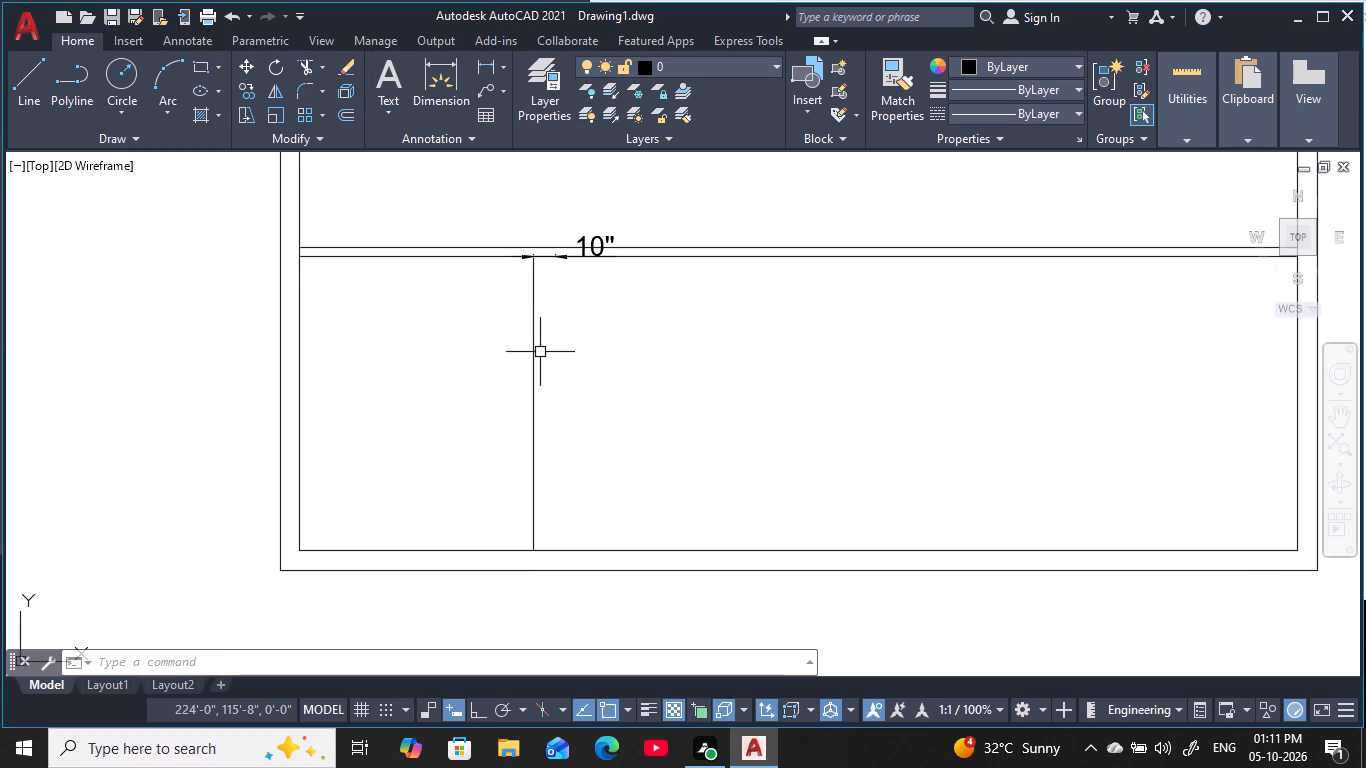
Examine the whole floor plan's horizontal partition layout and the dimension in the bottom bay.
{"action": "scroll", "coordinate": [540, 352], "scroll_direction": "down", "scroll_amount": 2}
{"action": "middle_click_drag", "start_coordinate": [557, 340], "coordinate": [543, 475]}
{"action": "scroll", "coordinate": [543, 475], "scroll_direction": "down", "scroll_amount": 3}
{"action": "scroll", "coordinate": [550, 346], "scroll_direction": "up", "scroll_amount": 1}
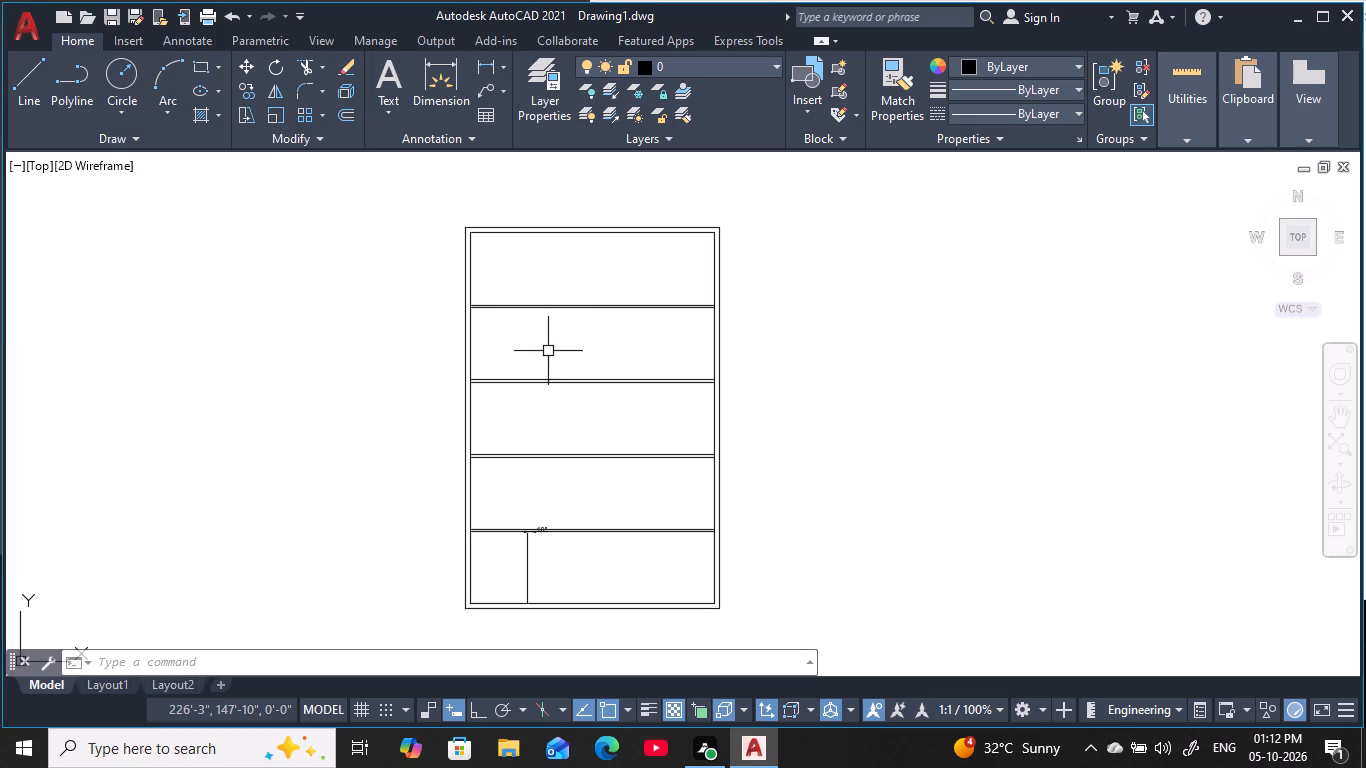
{"action": "middle_click_drag", "start_coordinate": [554, 568], "coordinate": [558, 529]}
{"action": "key", "text": "Escape"}
{"action": "key", "text": "Escape"}
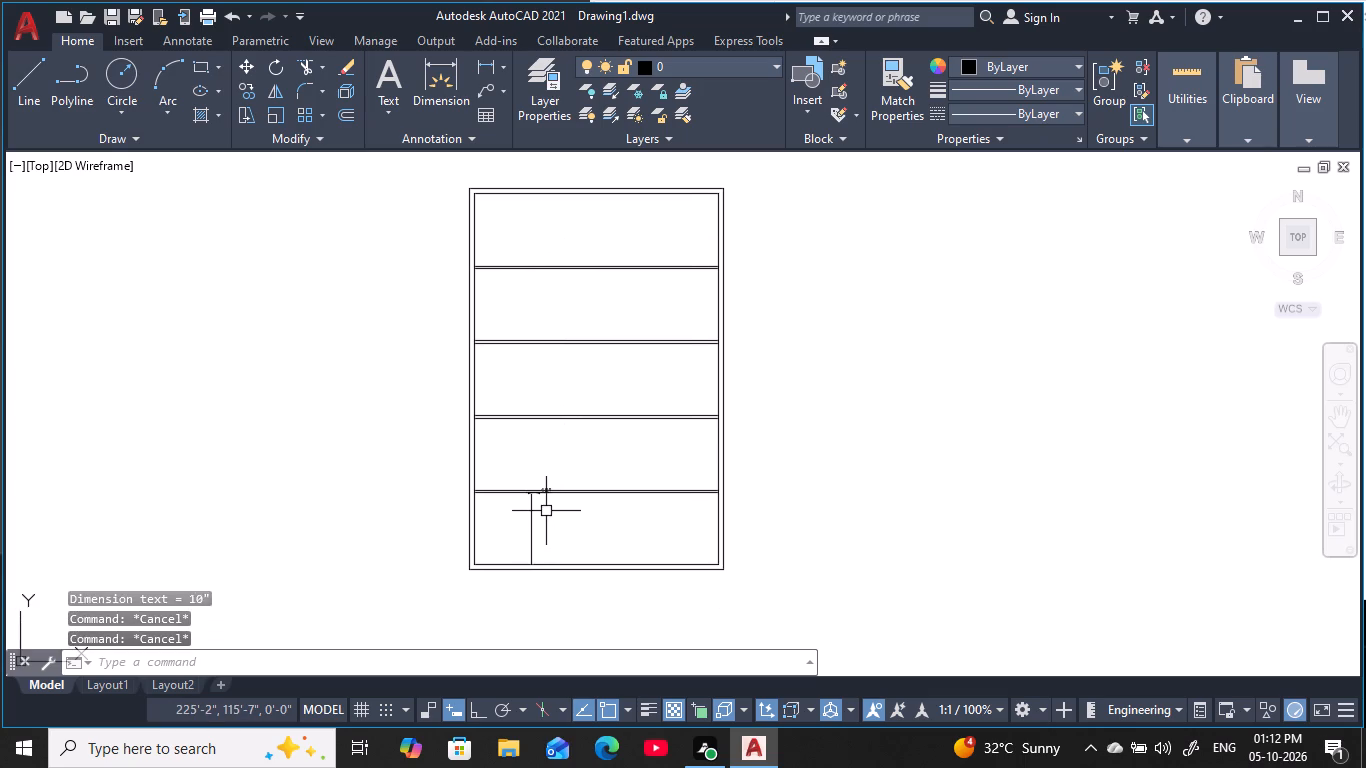
{"action": "key", "text": "Escape"}
{"action": "key", "text": "Escape"}
{"action": "key", "text": "Escape"}
{"action": "key", "text": "Escape"}
{"action": "key", "text": "Escape"}
{"action": "key", "text": "Escape"}
{"action": "key", "text": "Escape"}
{"action": "key", "text": "Escape"}
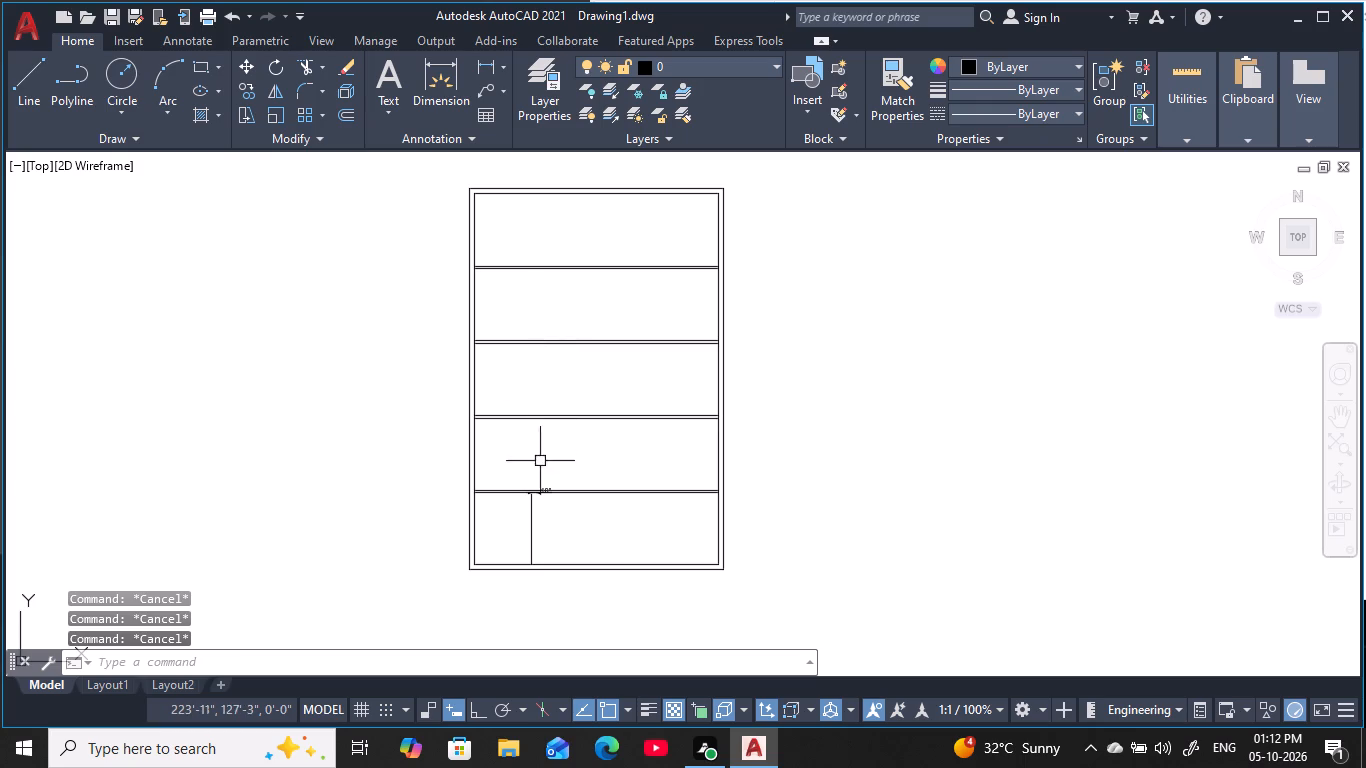
{"action": "scroll", "coordinate": [551, 510], "scroll_direction": "up", "scroll_amount": 2}
{"action": "middle_click_drag", "start_coordinate": [549, 513], "coordinate": [575, 456]}
{"action": "key", "text": "Escape"}
{"action": "key", "text": "Escape"}
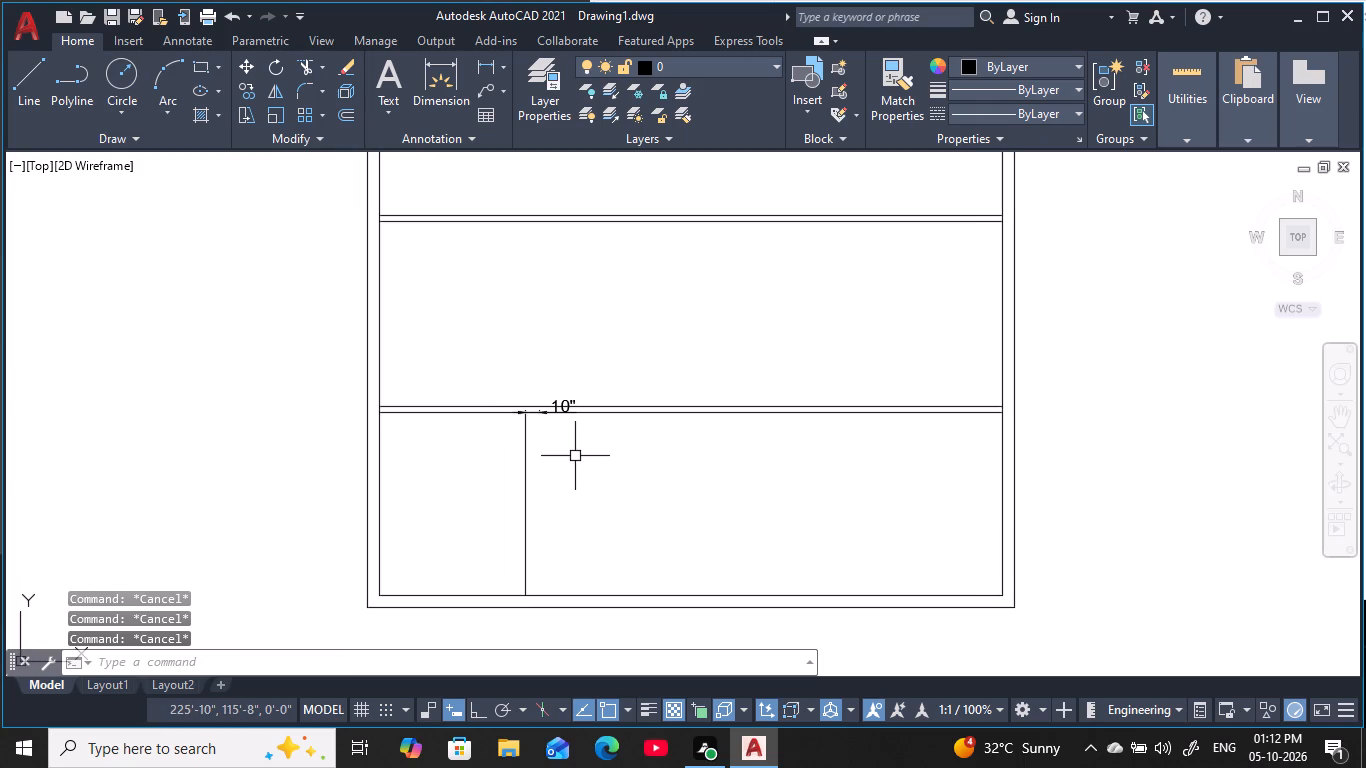
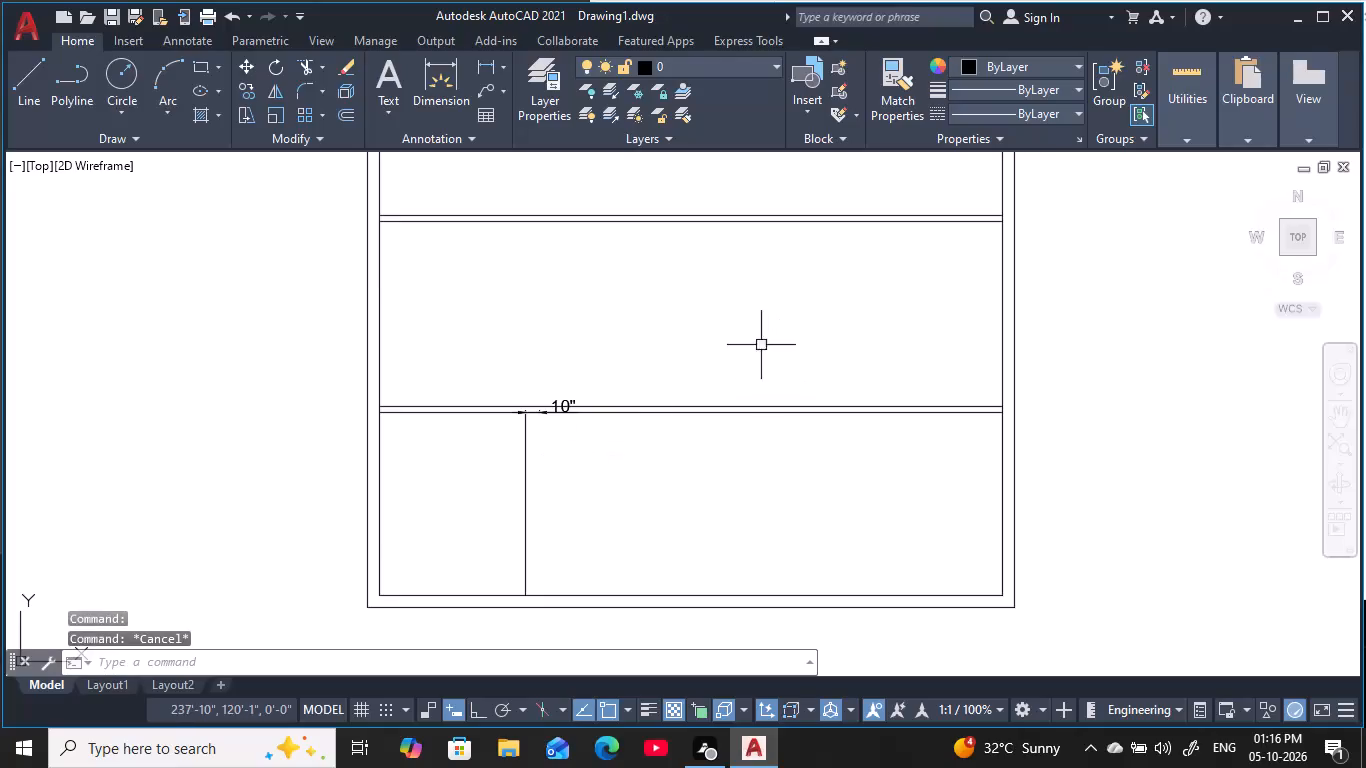
Delete all four horizontal partition walls inside the floor plan outline, keeping the exterior walls and the dimension.
{"action": "key", "text": "Escape"}
{"action": "scroll", "coordinate": [691, 404], "scroll_direction": "down", "scroll_amount": 3}
{"action": "key", "text": "Escape"}
{"action": "middle_click_drag", "start_coordinate": [739, 239], "coordinate": [742, 251]}
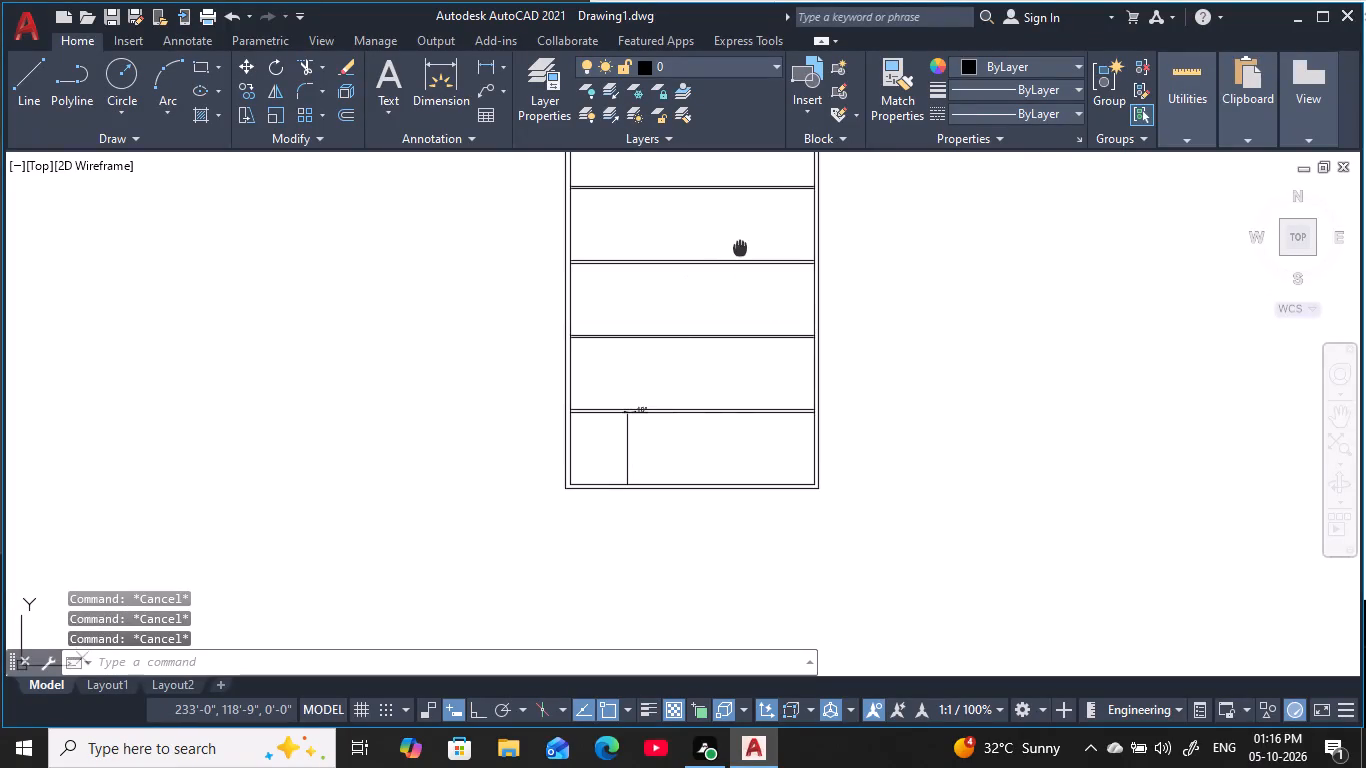
{"action": "middle_click_drag", "start_coordinate": [742, 251], "coordinate": [732, 359]}
{"action": "key", "text": "Escape"}
{"action": "key", "text": "Escape"}
{"action": "key", "text": "Escape"}
{"action": "left_click", "coordinate": [742, 566]}
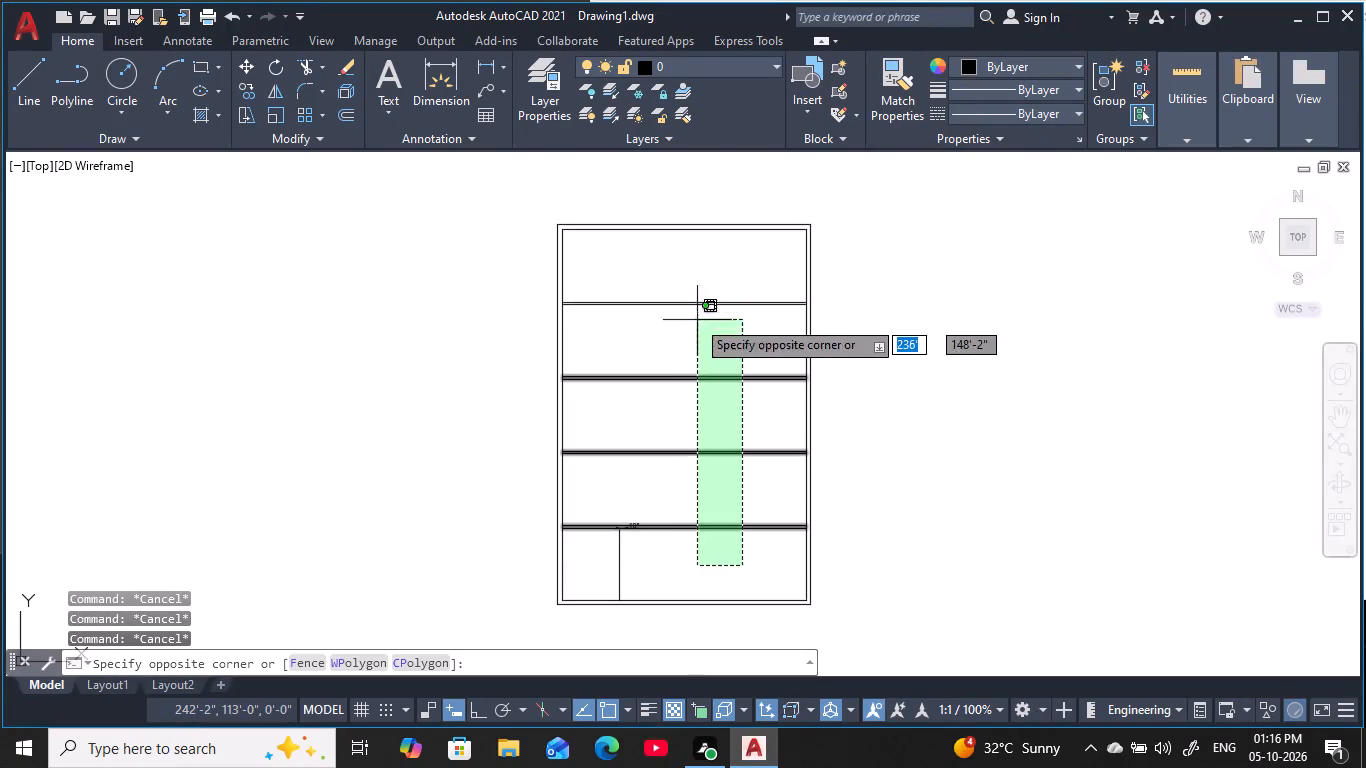
{"action": "left_click", "coordinate": [665, 276]}
{"action": "key", "text": "Delete"}
{"action": "key", "text": "Escape"}
{"action": "key", "text": "Escape"}
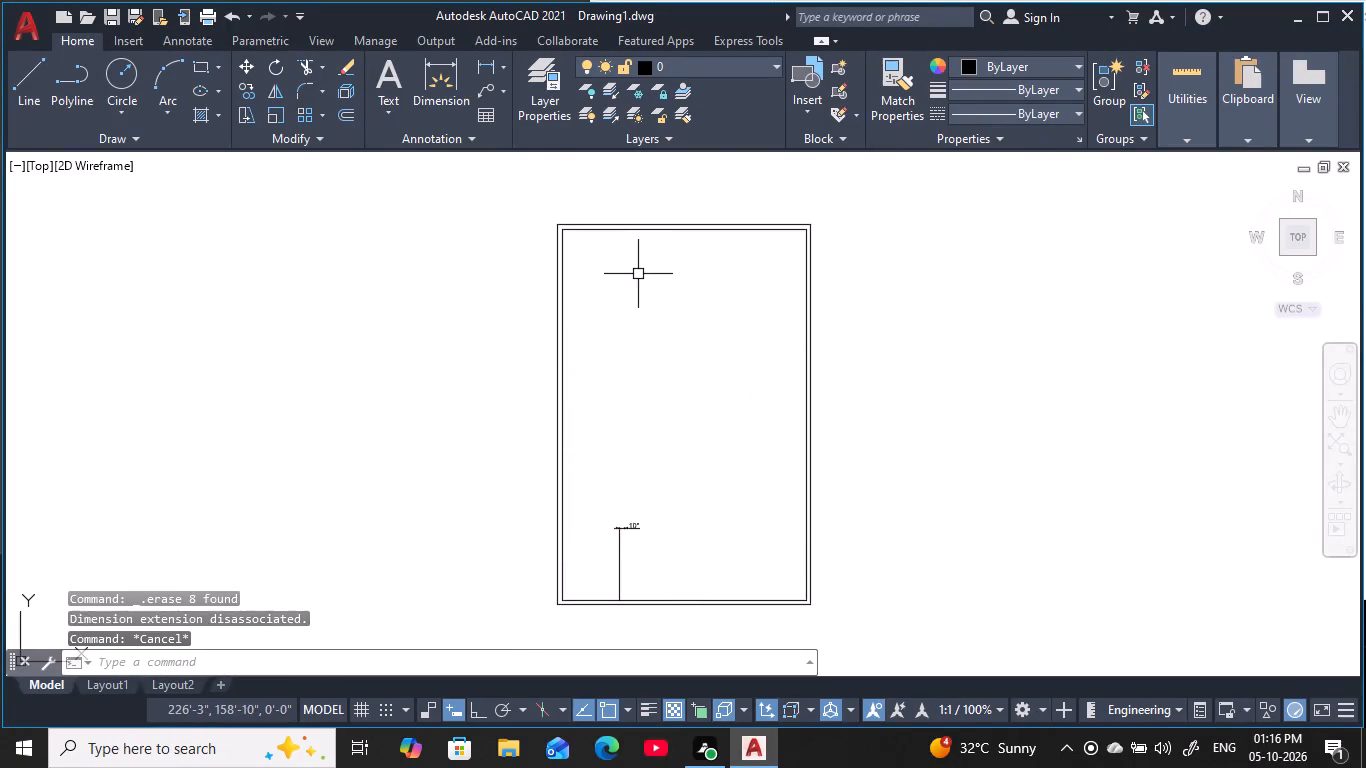
{"action": "key", "text": "Escape"}
{"action": "key", "text": "Escape"}
{"action": "key", "text": "Escape"}
{"action": "key", "text": "Escape"}
Delete the inner line of the top exterior wall.
{"action": "scroll", "coordinate": [624, 223], "scroll_direction": "up", "scroll_amount": 2}
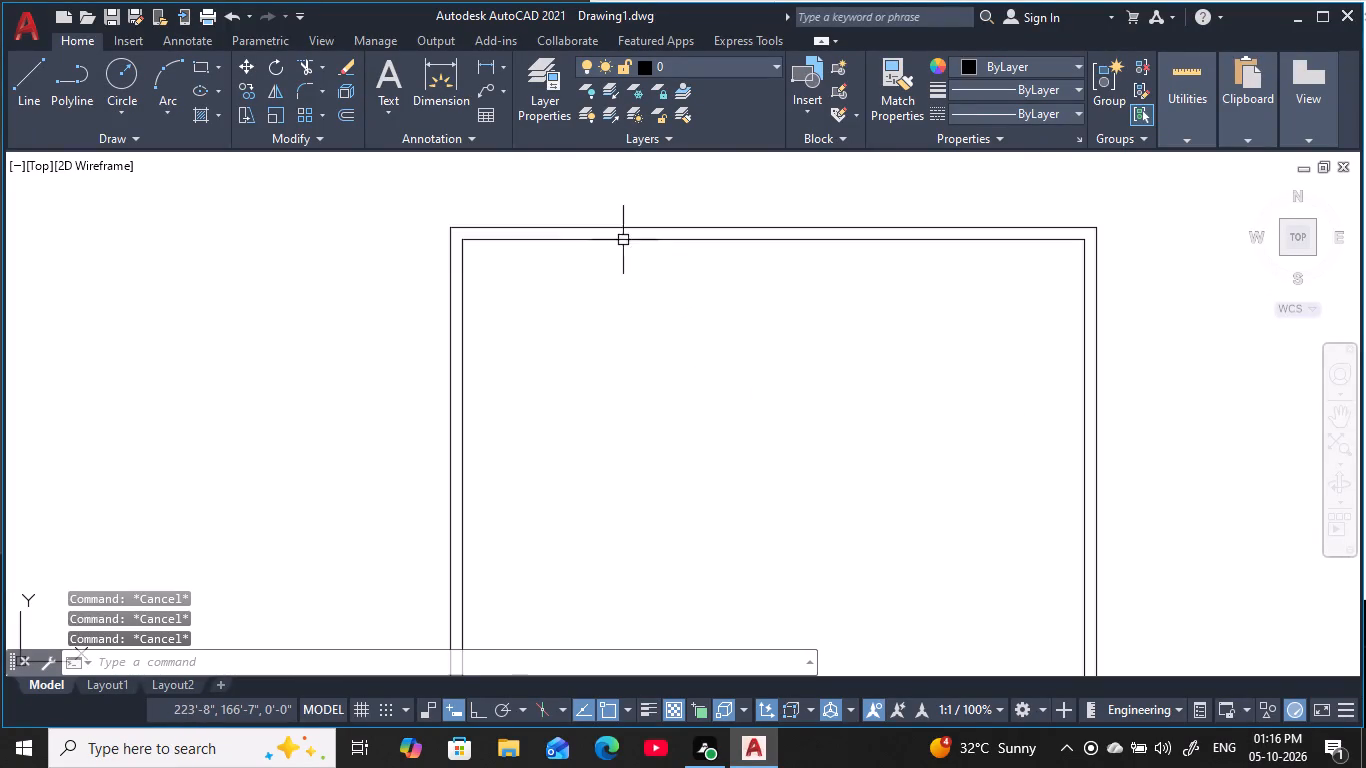
{"action": "scroll", "coordinate": [623, 243], "scroll_direction": "up", "scroll_amount": 1}
{"action": "left_click", "coordinate": [634, 245]}
{"action": "left_click", "coordinate": [574, 210]}
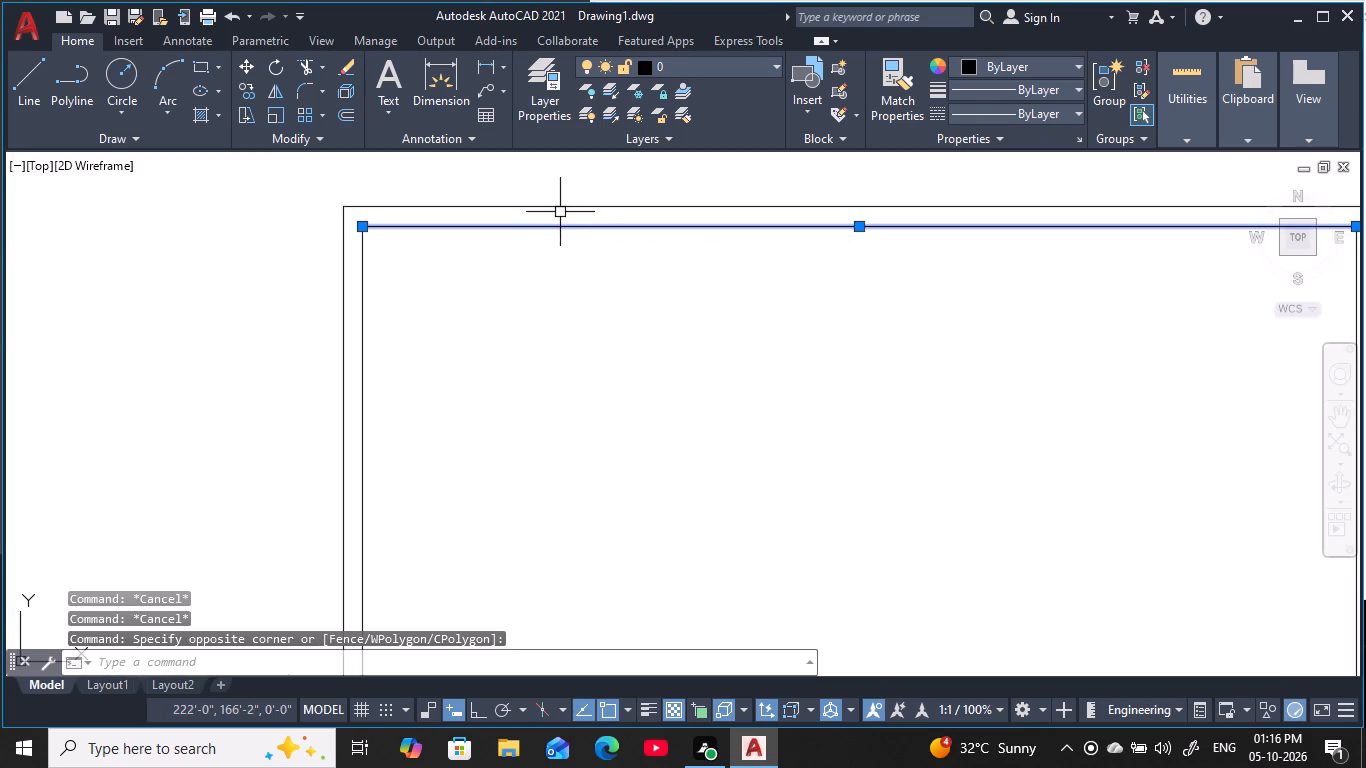
{"action": "key", "text": "Delete"}
{"action": "scroll", "coordinate": [569, 253], "scroll_direction": "down", "scroll_amount": 3}
{"action": "key", "text": "Escape"}
{"action": "key", "text": "Escape"}
{"action": "key", "text": "Escape"}
{"action": "key", "text": "Escape"}
{"action": "key", "text": "Escape"}
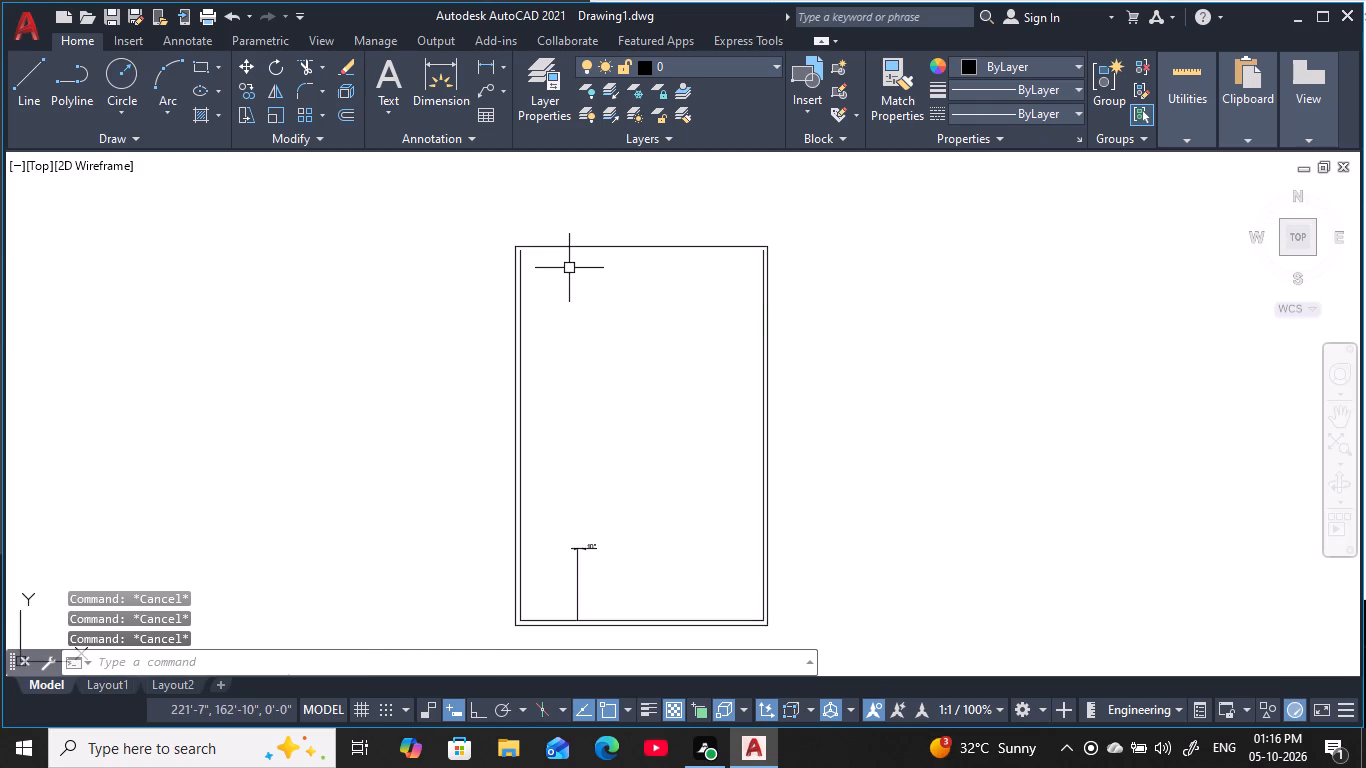
Offset the outer line of the top exterior wall 6" inward to form the wall's new inner line.
{"action": "key", "text": "o"}
{"action": "key", "text": "space"}
{"action": "type", "text": "6"}
{"action": "key", "text": "space"}
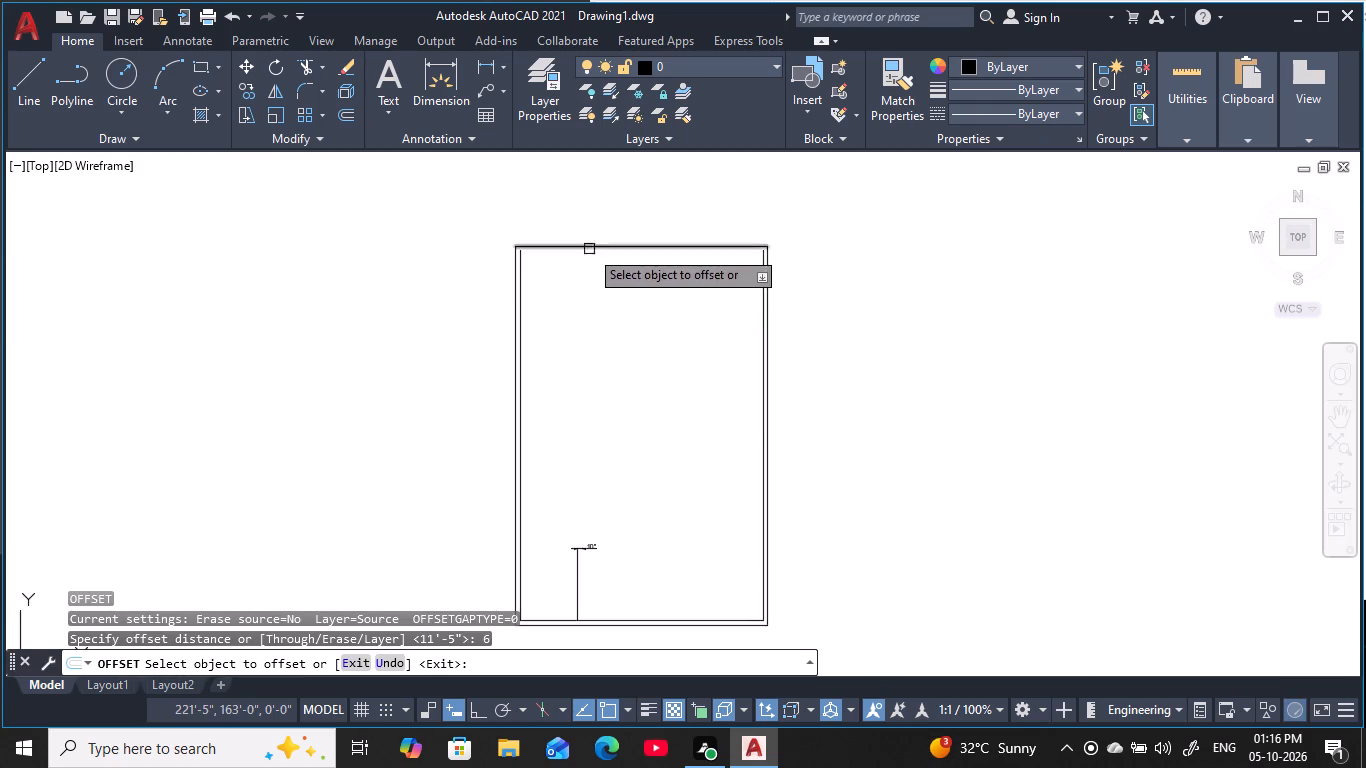
{"action": "left_click", "coordinate": [589, 249]}
{"action": "left_click_drag", "start_coordinate": [619, 406], "coordinate": [623, 415]}
{"action": "middle_click_drag", "start_coordinate": [631, 407], "coordinate": [621, 268]}
{"action": "scroll", "coordinate": [618, 251], "scroll_direction": "down", "scroll_amount": 2}
{"action": "scroll", "coordinate": [612, 360], "scroll_direction": "up", "scroll_amount": 3}
{"action": "key", "text": "Escape"}
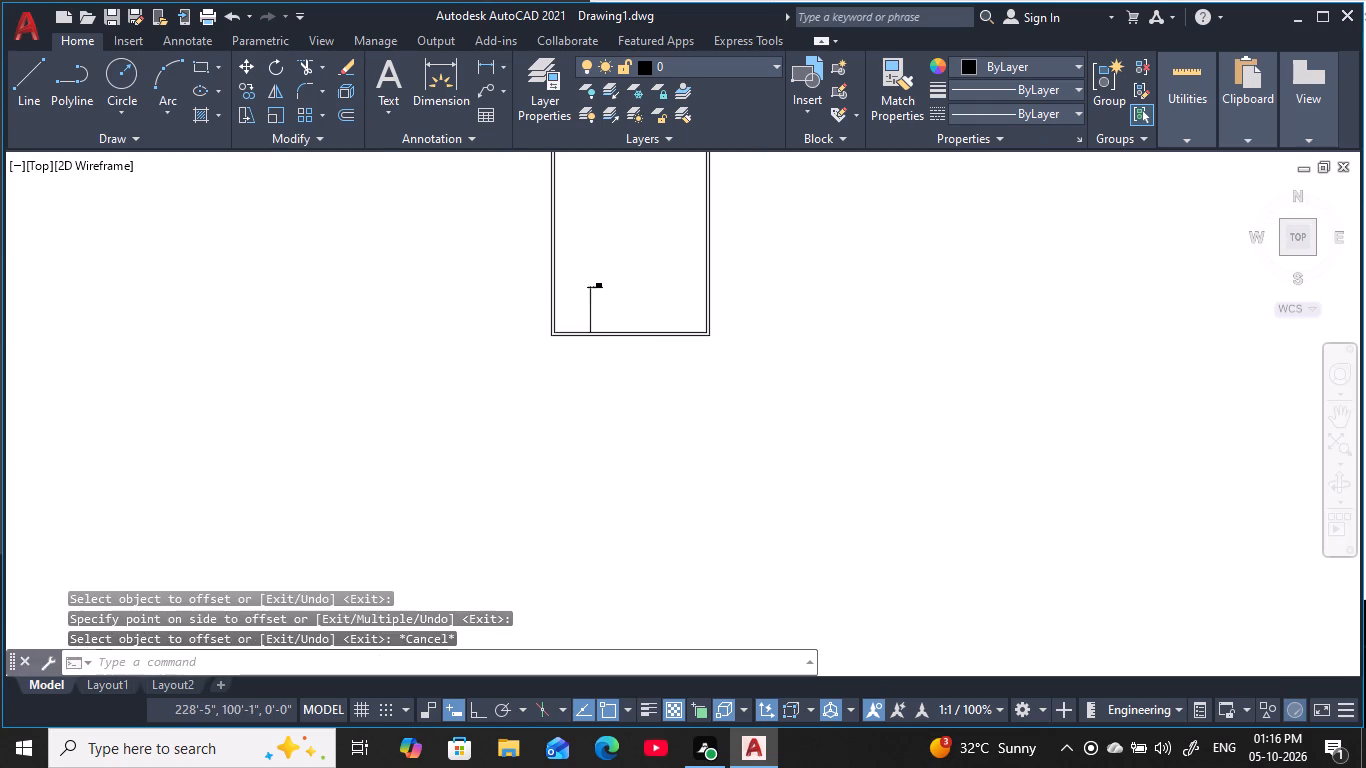
{"action": "scroll", "coordinate": [603, 348], "scroll_direction": "up", "scroll_amount": 3}
{"action": "key", "text": "Escape"}
{"action": "key", "text": "Escape"}
{"action": "key", "text": "Escape"}
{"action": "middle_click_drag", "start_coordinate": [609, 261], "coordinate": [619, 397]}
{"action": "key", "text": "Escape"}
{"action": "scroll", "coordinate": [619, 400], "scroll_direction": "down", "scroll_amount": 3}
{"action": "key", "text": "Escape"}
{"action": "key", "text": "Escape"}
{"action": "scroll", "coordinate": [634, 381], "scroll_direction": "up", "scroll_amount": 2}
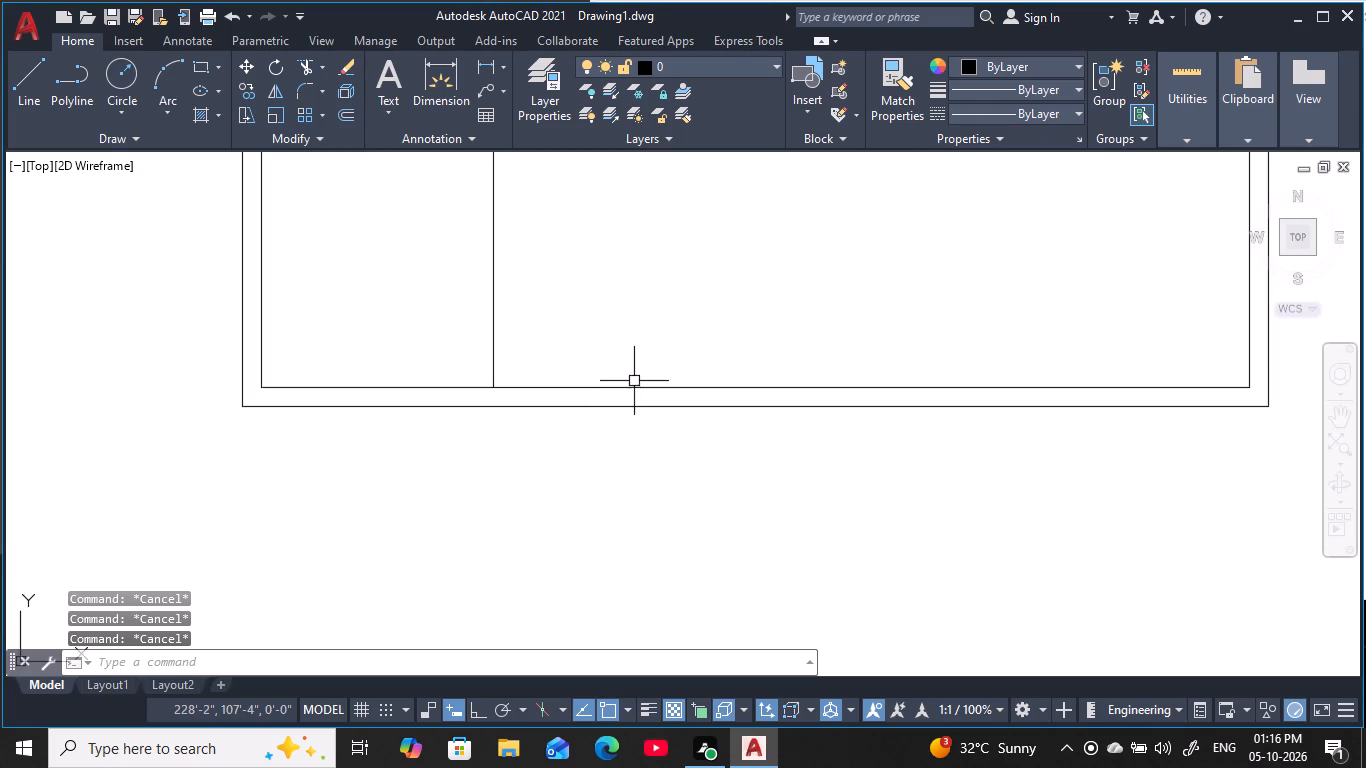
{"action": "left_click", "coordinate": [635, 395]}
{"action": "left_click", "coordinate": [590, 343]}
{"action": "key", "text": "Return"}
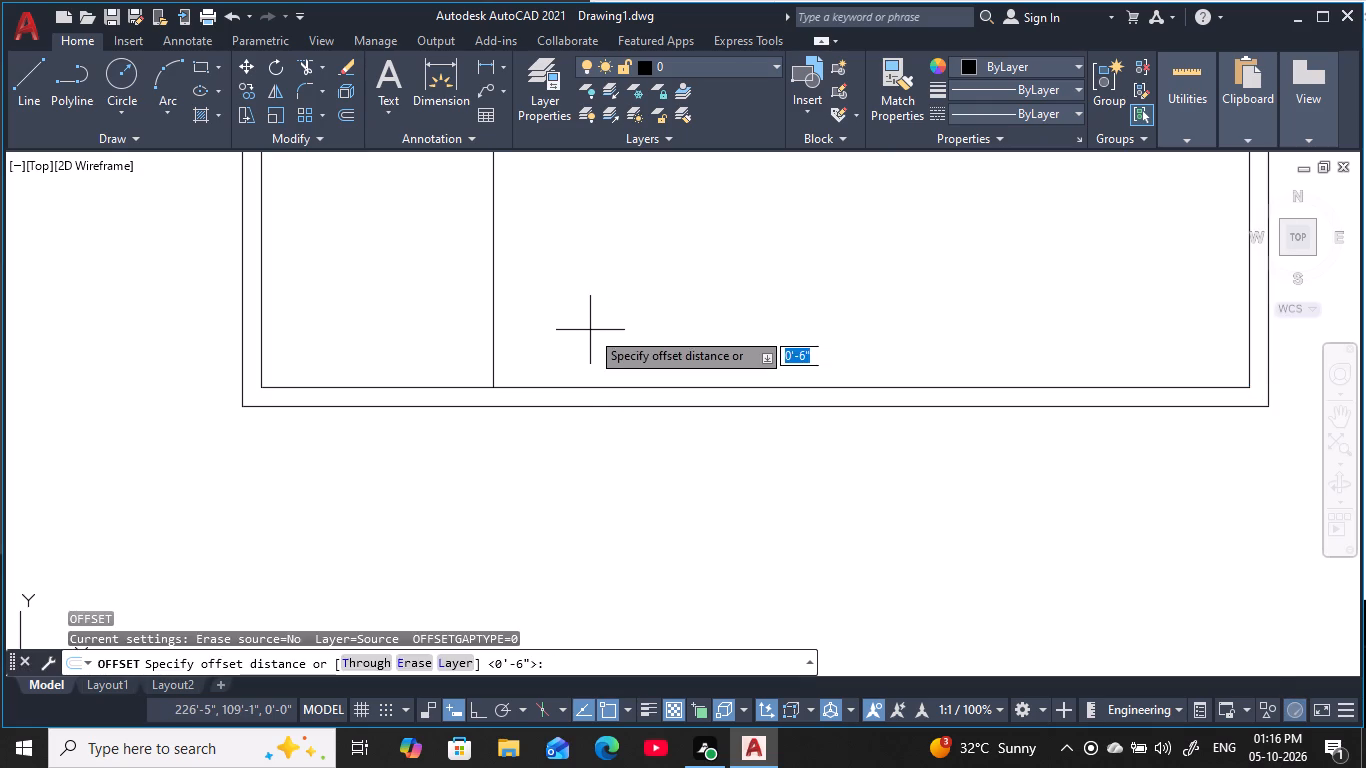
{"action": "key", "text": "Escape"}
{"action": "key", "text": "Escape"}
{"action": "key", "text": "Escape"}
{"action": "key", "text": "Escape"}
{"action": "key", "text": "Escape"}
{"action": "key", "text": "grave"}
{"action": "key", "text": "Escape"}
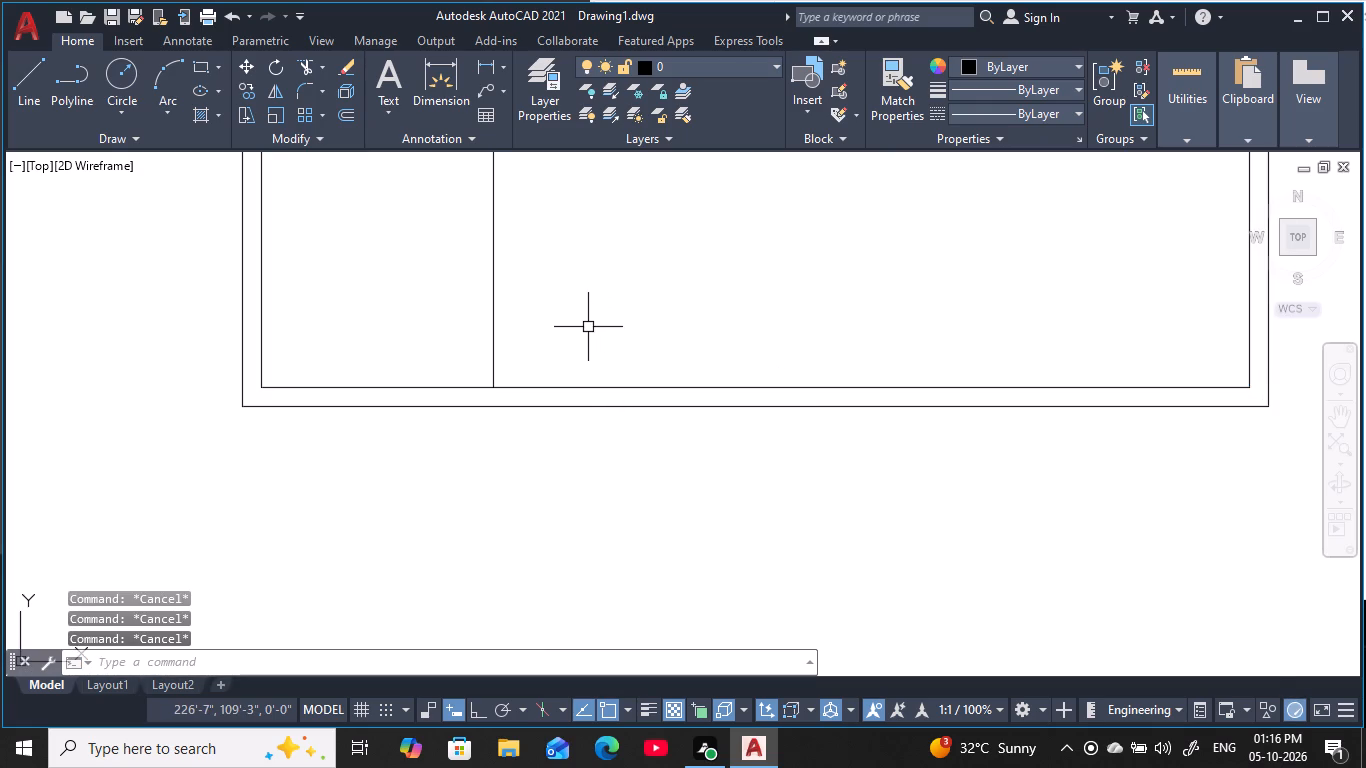
Delete the inner line of the bottom exterior wall.
{"action": "left_click", "coordinate": [637, 389]}
{"action": "key", "text": "Delete"}
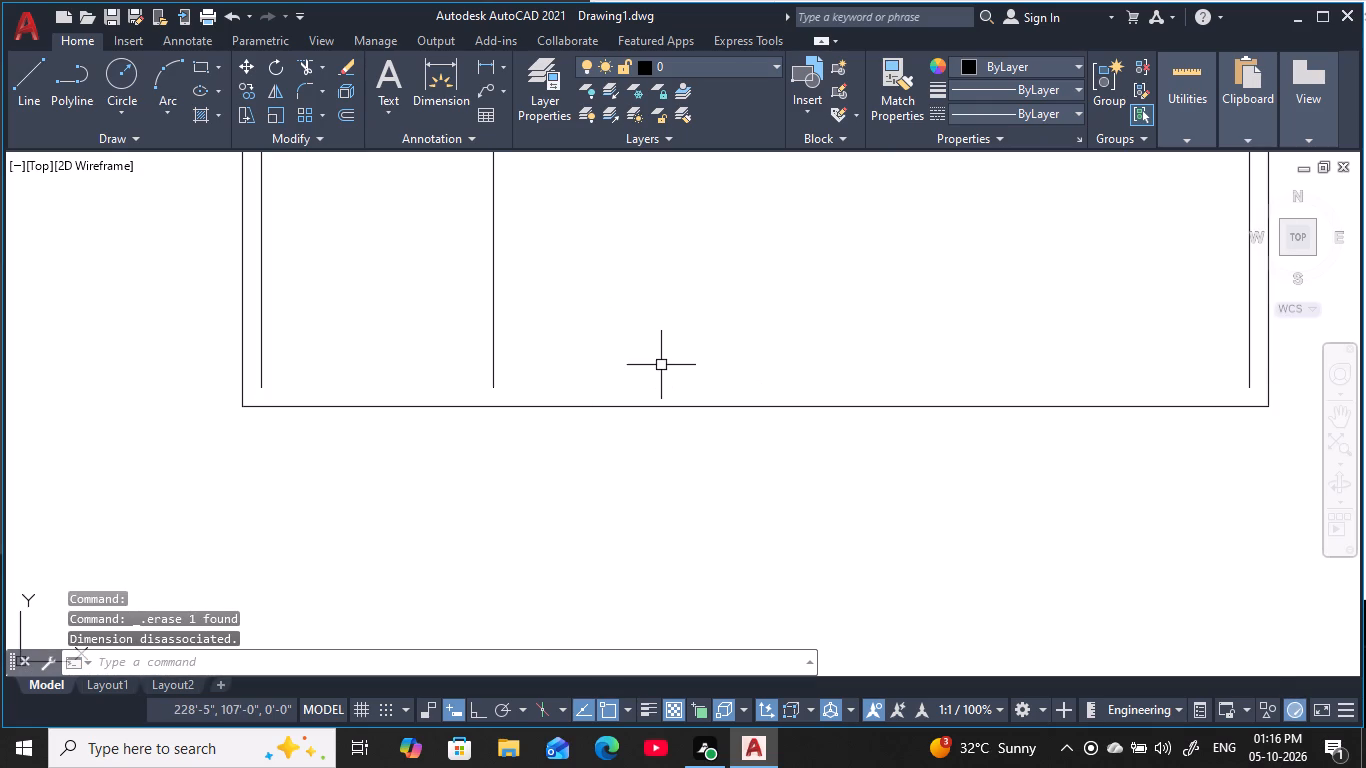
{"action": "key", "text": "Escape"}
{"action": "key", "text": "Escape"}
{"action": "key", "text": "Escape"}
{"action": "key", "text": "Escape"}
{"action": "key", "text": "Escape"}
{"action": "key", "text": "Escape"}
{"action": "key", "text": "Escape"}
Offset the outer line of the bottom exterior wall 6" inward to form the wall's new inner line.
{"action": "key", "text": "o"}
{"action": "key", "text": "space"}
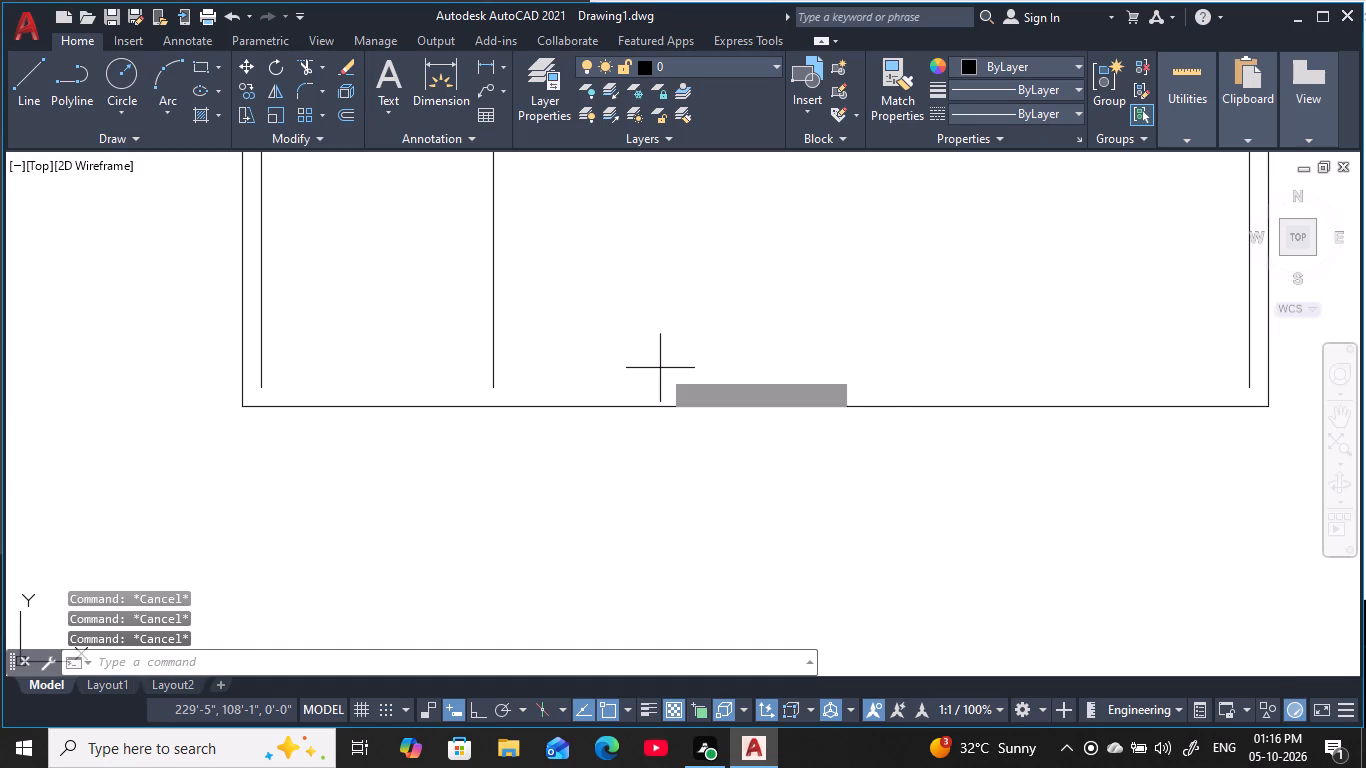
{"action": "type", "text": "6"}
{"action": "key", "text": "space"}
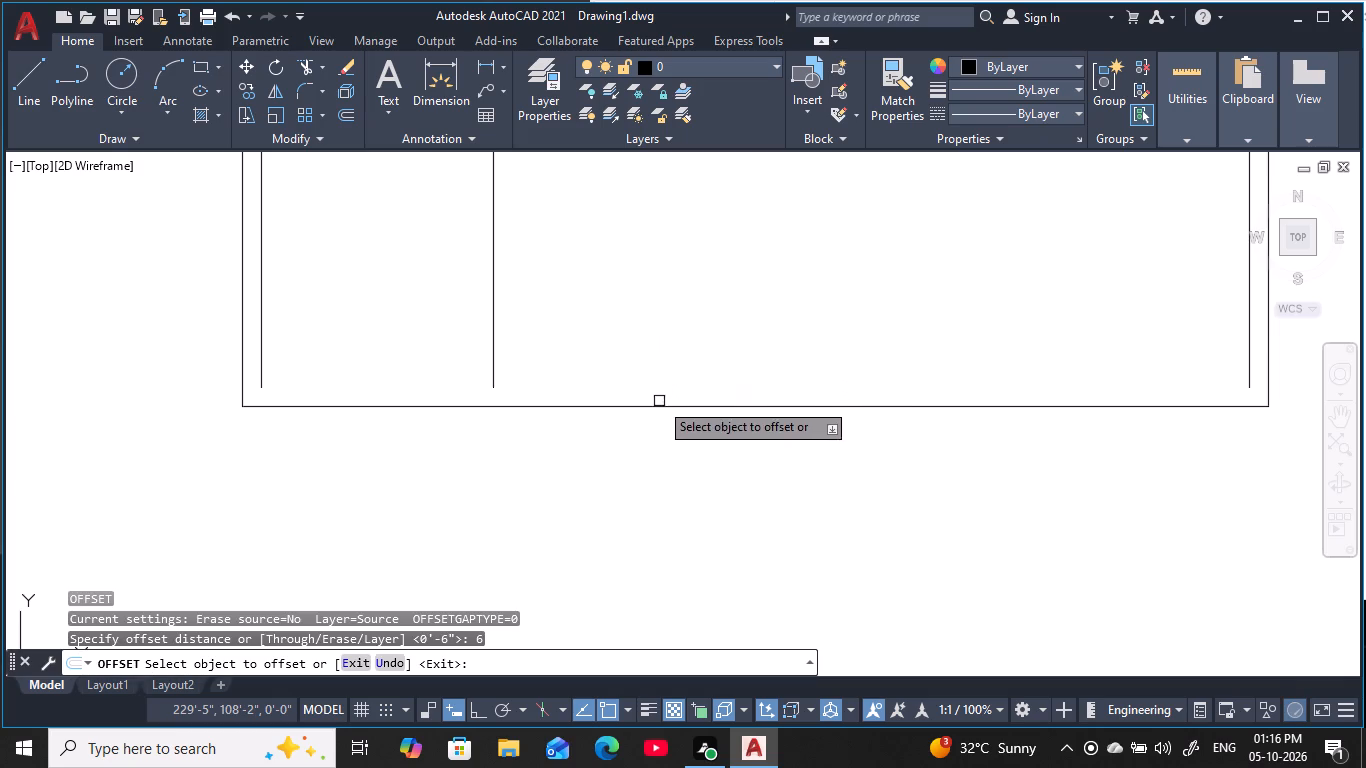
{"action": "left_click", "coordinate": [659, 407]}
{"action": "left_click", "coordinate": [681, 329]}
{"action": "key", "text": "Escape"}
{"action": "key", "text": "Escape"}
{"action": "key", "text": "Escape"}
{"action": "key", "text": "Escape"}
{"action": "key", "text": "Escape"}
{"action": "key", "text": "Escape"}
{"action": "key", "text": "Escape"}
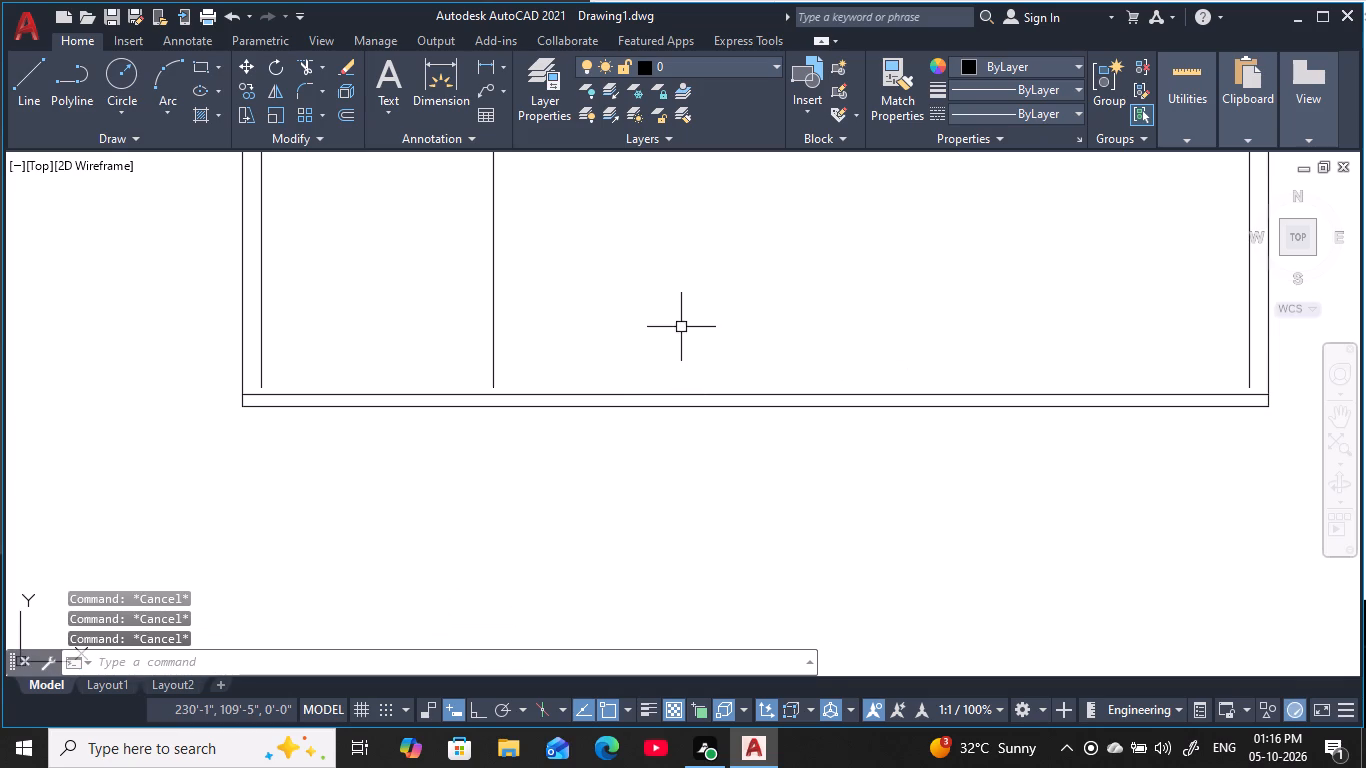
Fillet the bottom wall's new inner line with the left and right walls' inner lines to close both corners squarely.
{"action": "type", "text": "f"}
{"action": "key", "text": "space"}
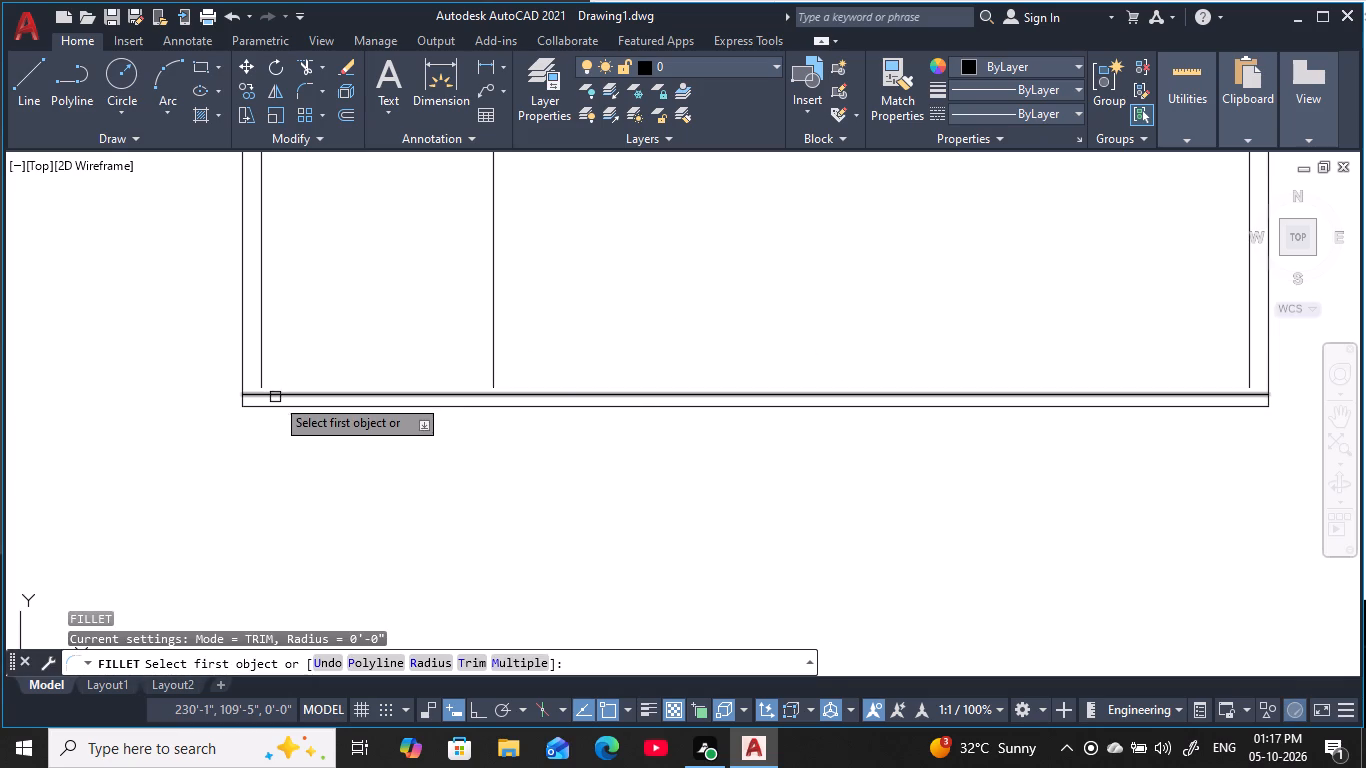
{"action": "left_click", "coordinate": [273, 395]}
{"action": "left_click", "coordinate": [262, 377]}
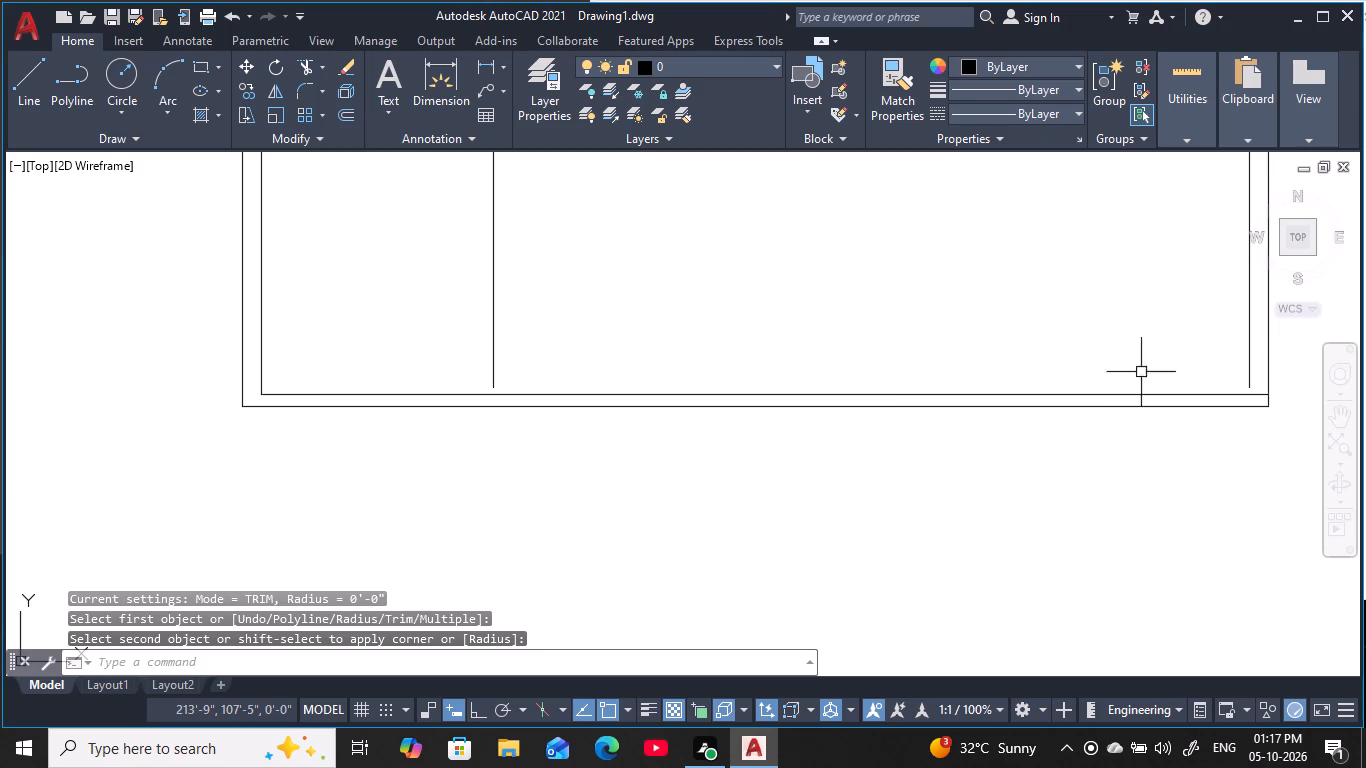
{"action": "key", "text": "space"}
{"action": "left_click", "coordinate": [1244, 397]}
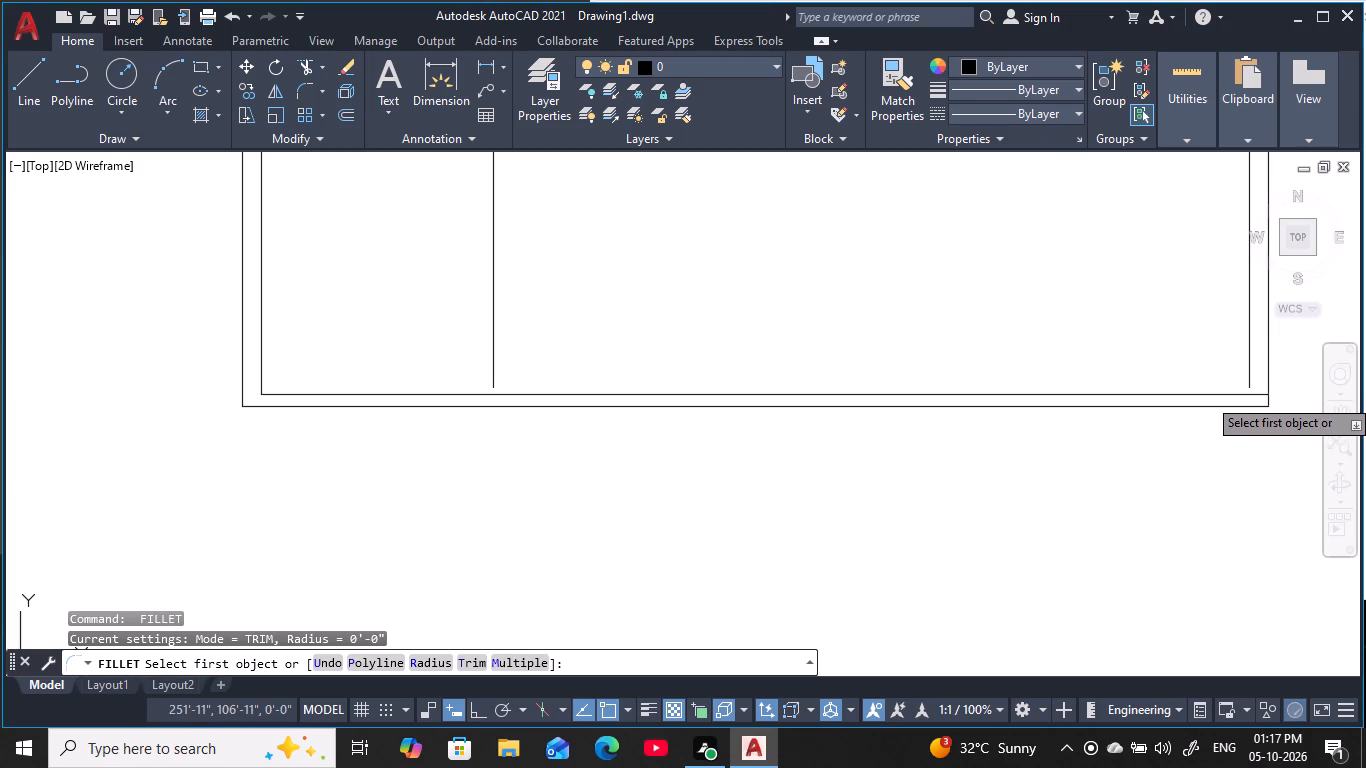
{"action": "left_click", "coordinate": [1249, 383]}
Fillet the top wall's new inner line with the left and right walls' inner lines to close both corners squarely.
{"action": "scroll", "coordinate": [1085, 304], "scroll_direction": "down", "scroll_amount": 2}
{"action": "middle_click_drag", "start_coordinate": [1072, 291], "coordinate": [1103, 567]}
{"action": "scroll", "coordinate": [855, 249], "scroll_direction": "down", "scroll_amount": 1}
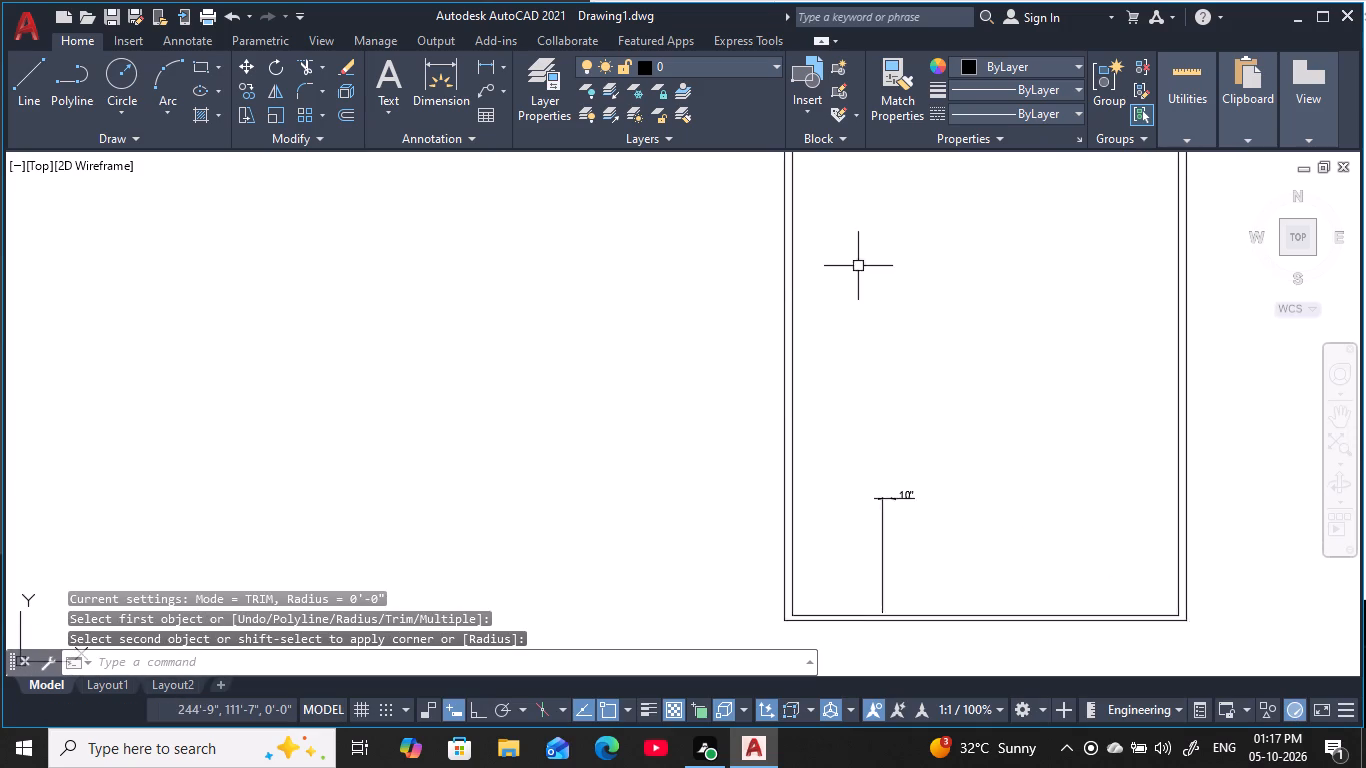
{"action": "middle_click_drag", "start_coordinate": [854, 211], "coordinate": [716, 523]}
{"action": "key", "text": "Escape"}
{"action": "key", "text": "Escape"}
{"action": "key", "text": "Escape"}
{"action": "key", "text": "Escape"}
{"action": "scroll", "coordinate": [685, 410], "scroll_direction": "up", "scroll_amount": 6}
{"action": "key", "text": "Escape"}
{"action": "key", "text": "Escape"}
{"action": "key", "text": "Escape"}
{"action": "middle_click_drag", "start_coordinate": [714, 489], "coordinate": [776, 161]}
{"action": "key", "text": "Escape"}
{"action": "key", "text": "space"}
{"action": "left_click", "coordinate": [639, 207]}
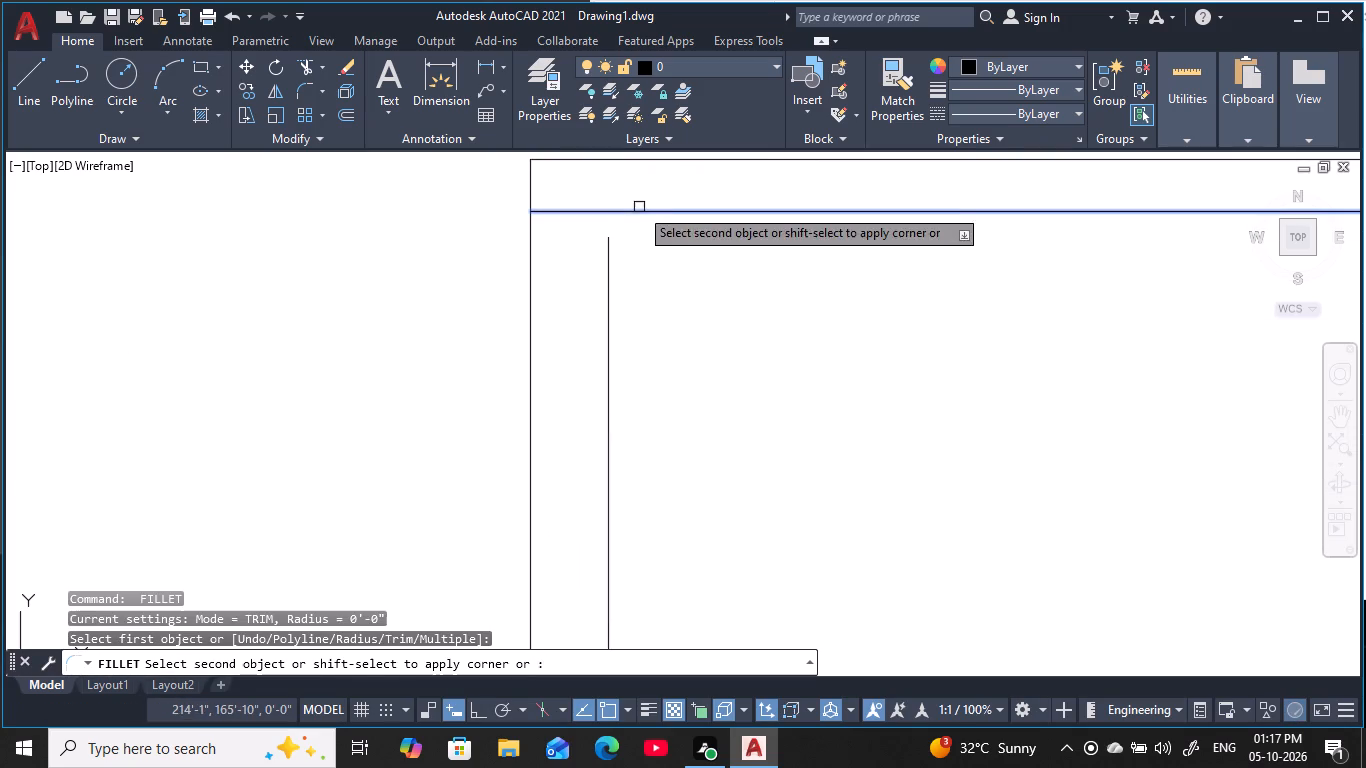
{"action": "left_click", "coordinate": [611, 265]}
{"action": "scroll", "coordinate": [791, 287], "scroll_direction": "down", "scroll_amount": 5}
{"action": "middle_click_drag", "start_coordinate": [854, 297], "coordinate": [292, 348]}
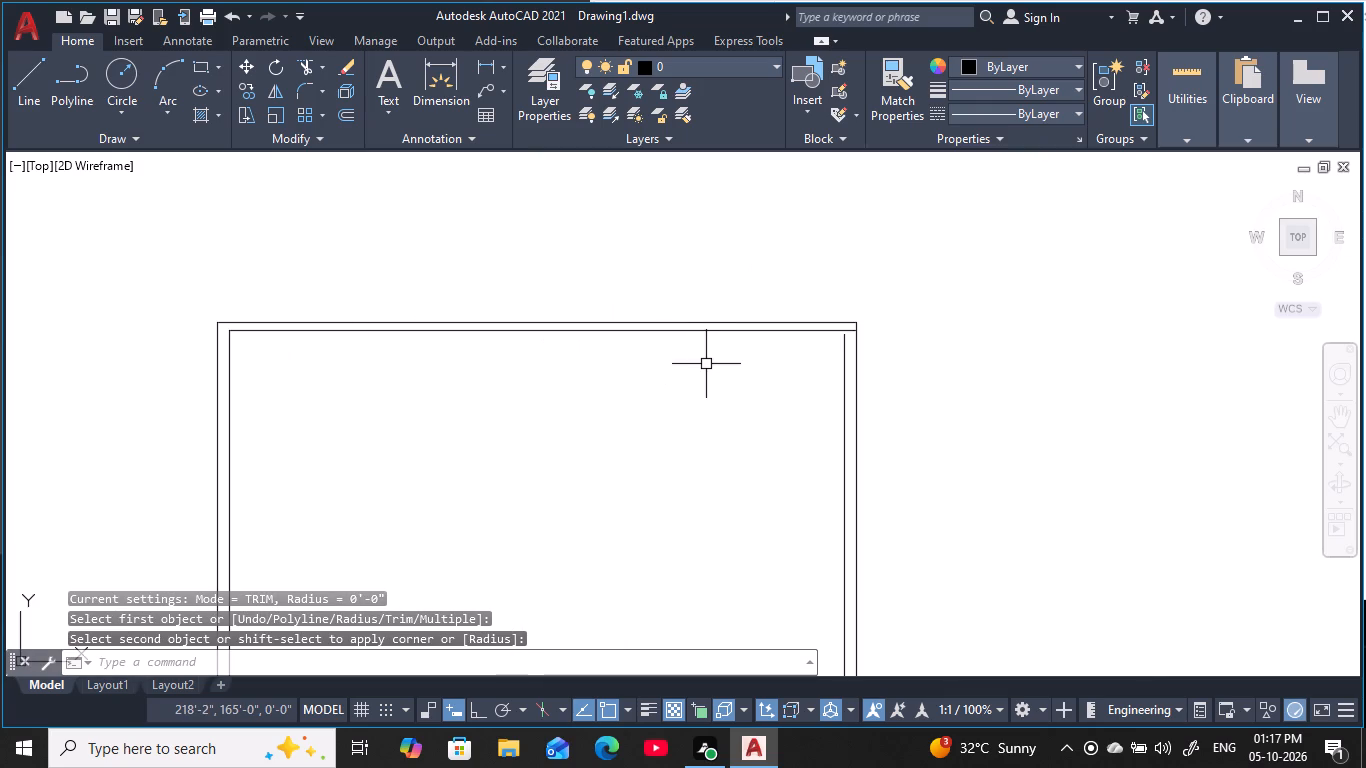
{"action": "scroll", "coordinate": [758, 362], "scroll_direction": "up", "scroll_amount": 5}
{"action": "key", "text": "space"}
{"action": "middle_click_drag", "start_coordinate": [975, 281], "coordinate": [660, 488]}
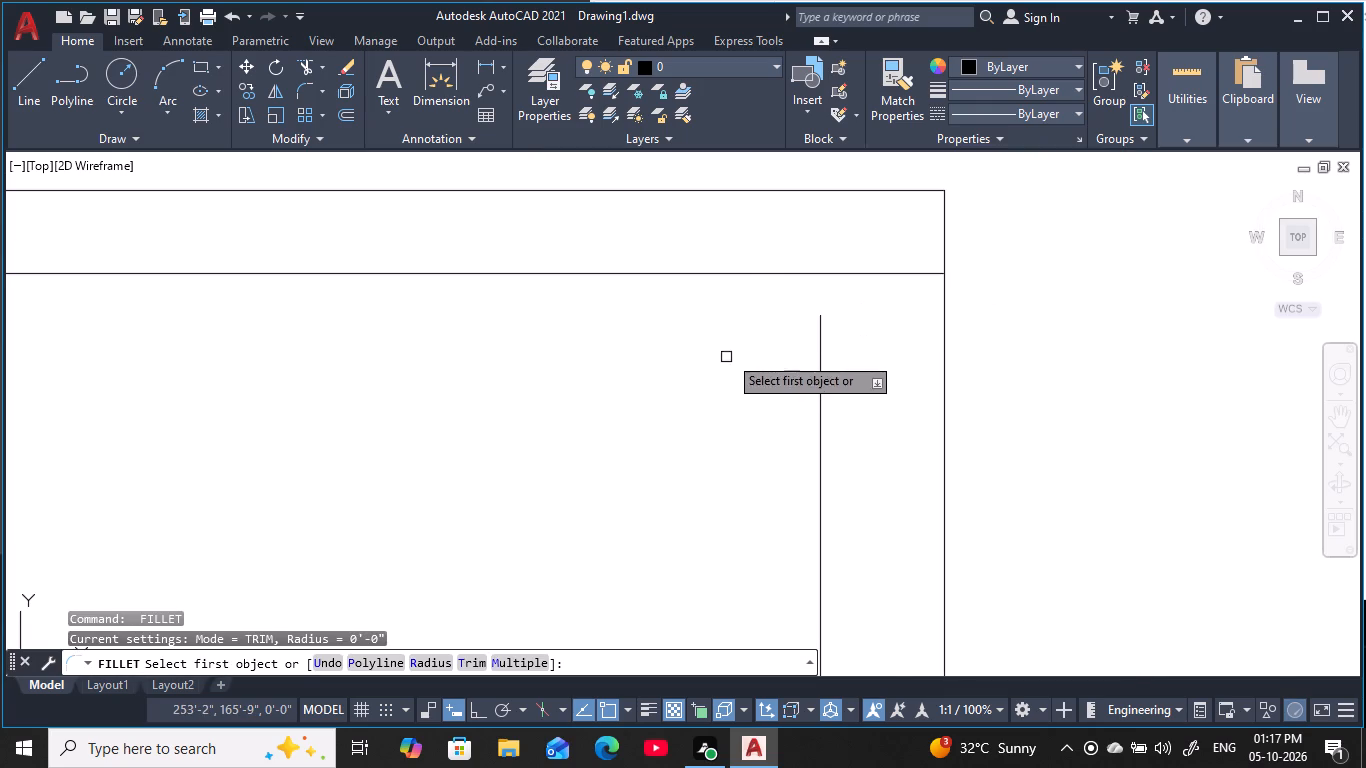
{"action": "left_click", "coordinate": [774, 274]}
{"action": "left_click", "coordinate": [822, 361]}
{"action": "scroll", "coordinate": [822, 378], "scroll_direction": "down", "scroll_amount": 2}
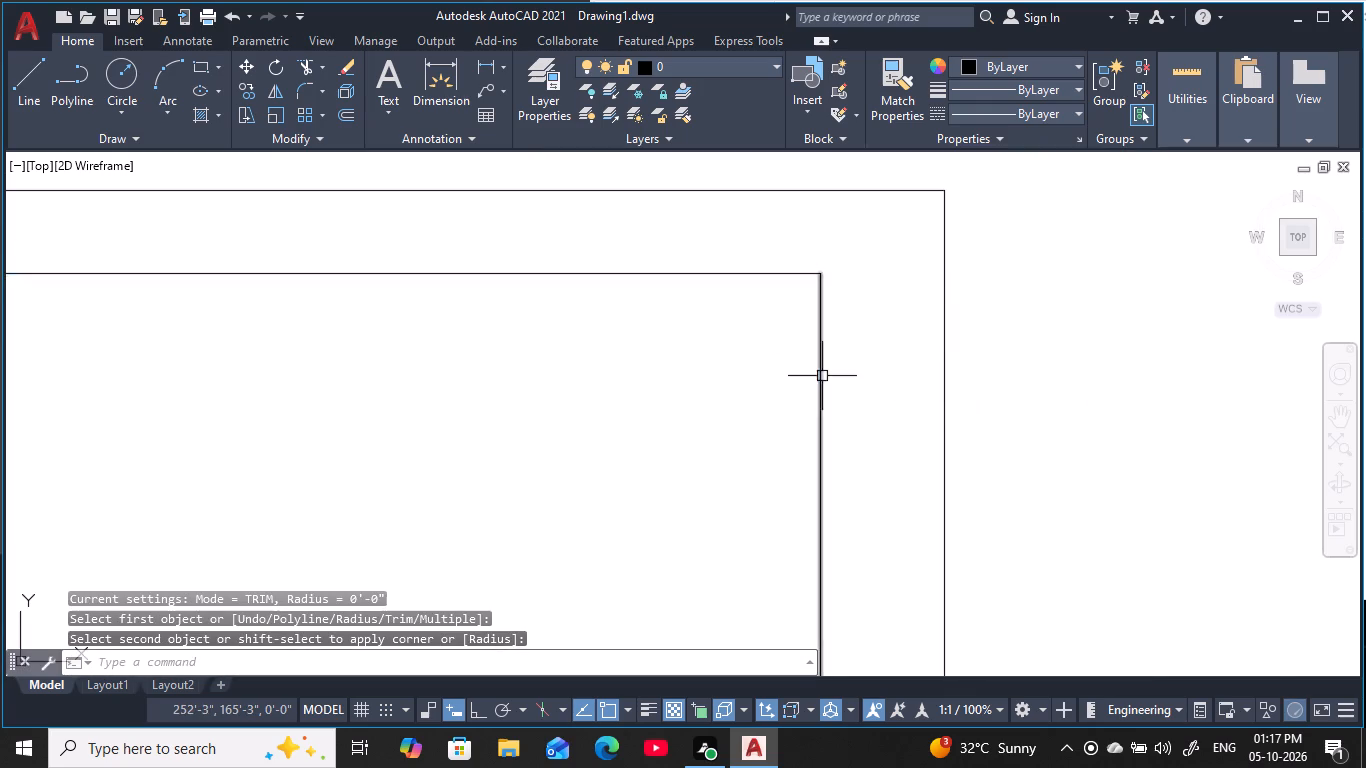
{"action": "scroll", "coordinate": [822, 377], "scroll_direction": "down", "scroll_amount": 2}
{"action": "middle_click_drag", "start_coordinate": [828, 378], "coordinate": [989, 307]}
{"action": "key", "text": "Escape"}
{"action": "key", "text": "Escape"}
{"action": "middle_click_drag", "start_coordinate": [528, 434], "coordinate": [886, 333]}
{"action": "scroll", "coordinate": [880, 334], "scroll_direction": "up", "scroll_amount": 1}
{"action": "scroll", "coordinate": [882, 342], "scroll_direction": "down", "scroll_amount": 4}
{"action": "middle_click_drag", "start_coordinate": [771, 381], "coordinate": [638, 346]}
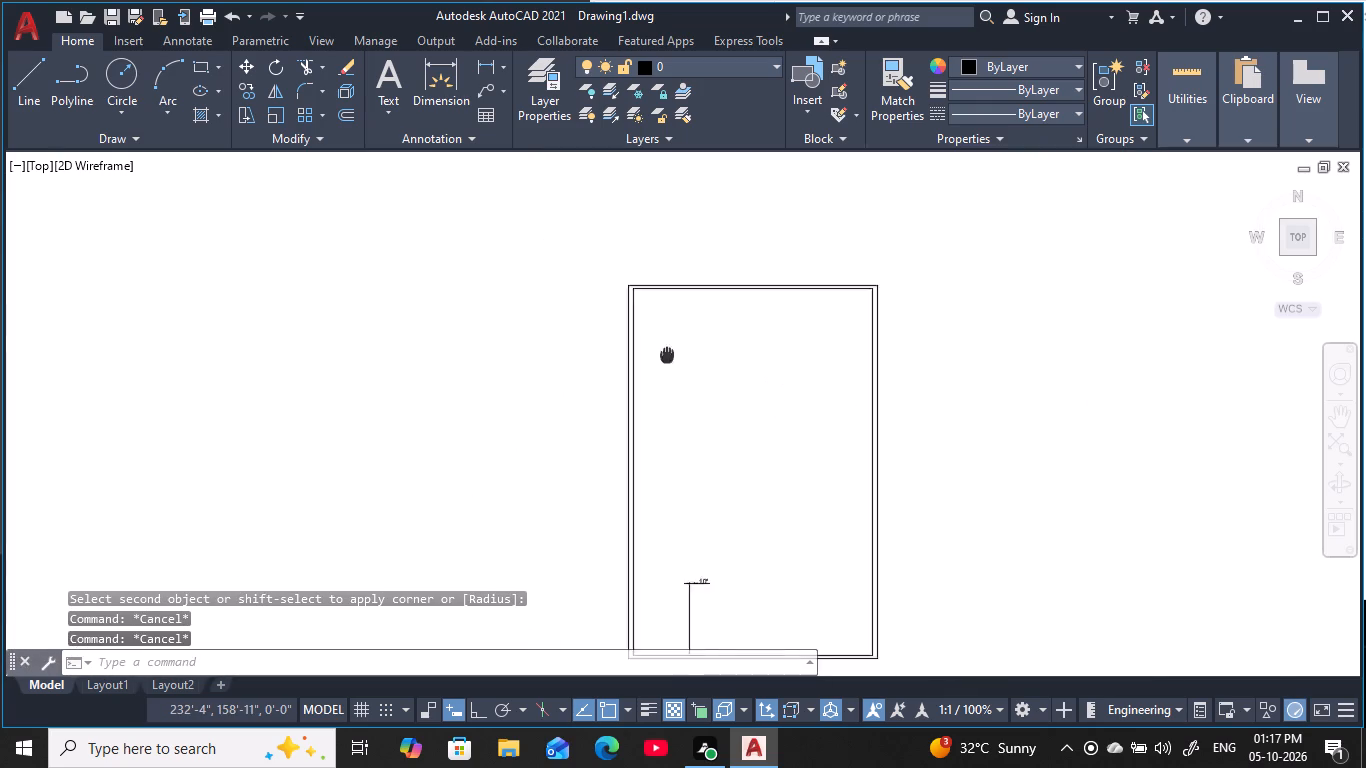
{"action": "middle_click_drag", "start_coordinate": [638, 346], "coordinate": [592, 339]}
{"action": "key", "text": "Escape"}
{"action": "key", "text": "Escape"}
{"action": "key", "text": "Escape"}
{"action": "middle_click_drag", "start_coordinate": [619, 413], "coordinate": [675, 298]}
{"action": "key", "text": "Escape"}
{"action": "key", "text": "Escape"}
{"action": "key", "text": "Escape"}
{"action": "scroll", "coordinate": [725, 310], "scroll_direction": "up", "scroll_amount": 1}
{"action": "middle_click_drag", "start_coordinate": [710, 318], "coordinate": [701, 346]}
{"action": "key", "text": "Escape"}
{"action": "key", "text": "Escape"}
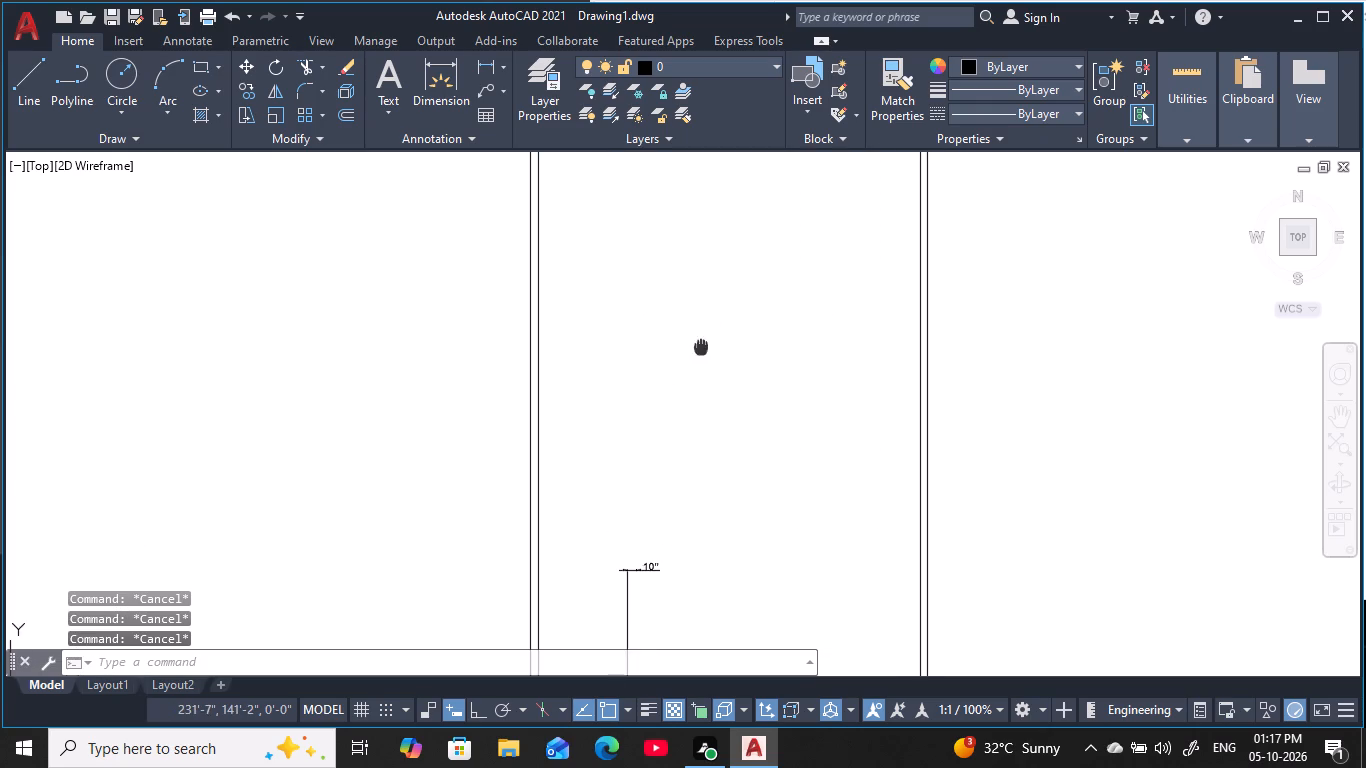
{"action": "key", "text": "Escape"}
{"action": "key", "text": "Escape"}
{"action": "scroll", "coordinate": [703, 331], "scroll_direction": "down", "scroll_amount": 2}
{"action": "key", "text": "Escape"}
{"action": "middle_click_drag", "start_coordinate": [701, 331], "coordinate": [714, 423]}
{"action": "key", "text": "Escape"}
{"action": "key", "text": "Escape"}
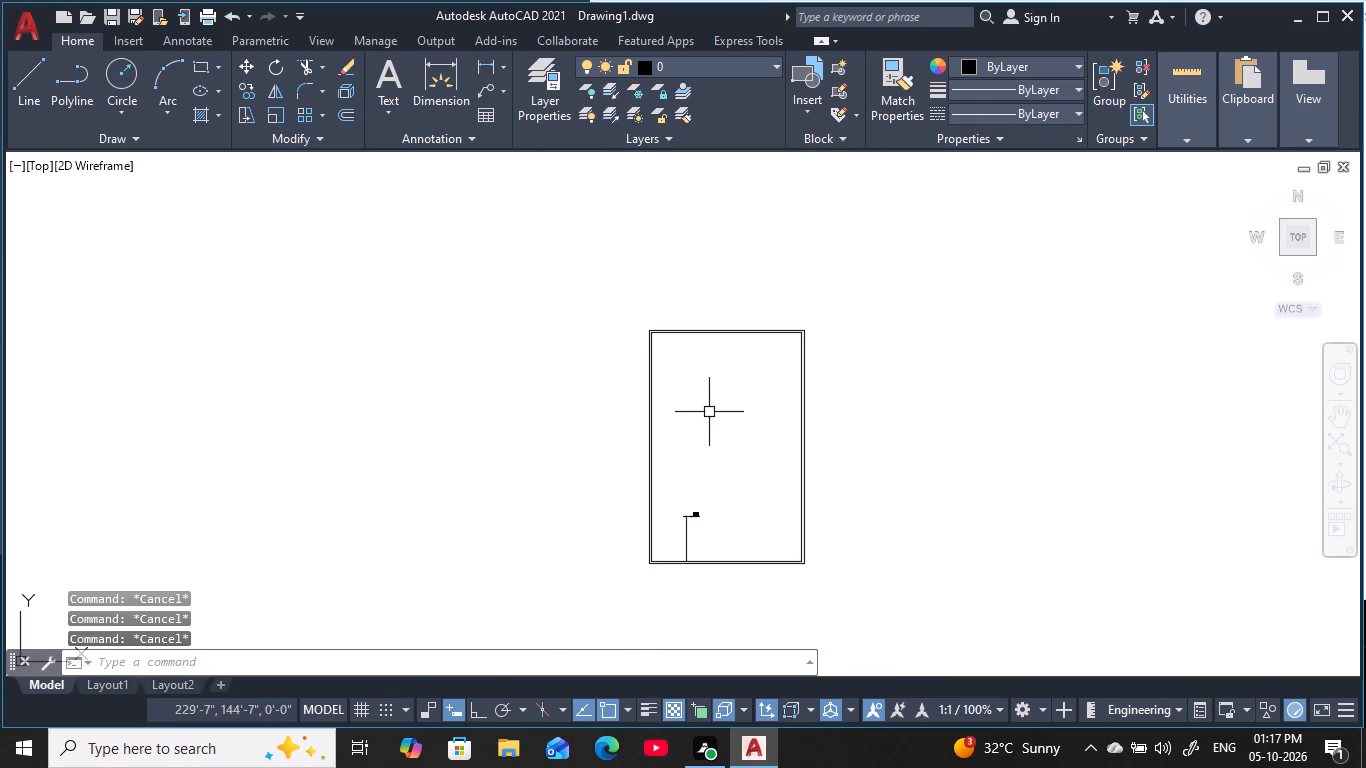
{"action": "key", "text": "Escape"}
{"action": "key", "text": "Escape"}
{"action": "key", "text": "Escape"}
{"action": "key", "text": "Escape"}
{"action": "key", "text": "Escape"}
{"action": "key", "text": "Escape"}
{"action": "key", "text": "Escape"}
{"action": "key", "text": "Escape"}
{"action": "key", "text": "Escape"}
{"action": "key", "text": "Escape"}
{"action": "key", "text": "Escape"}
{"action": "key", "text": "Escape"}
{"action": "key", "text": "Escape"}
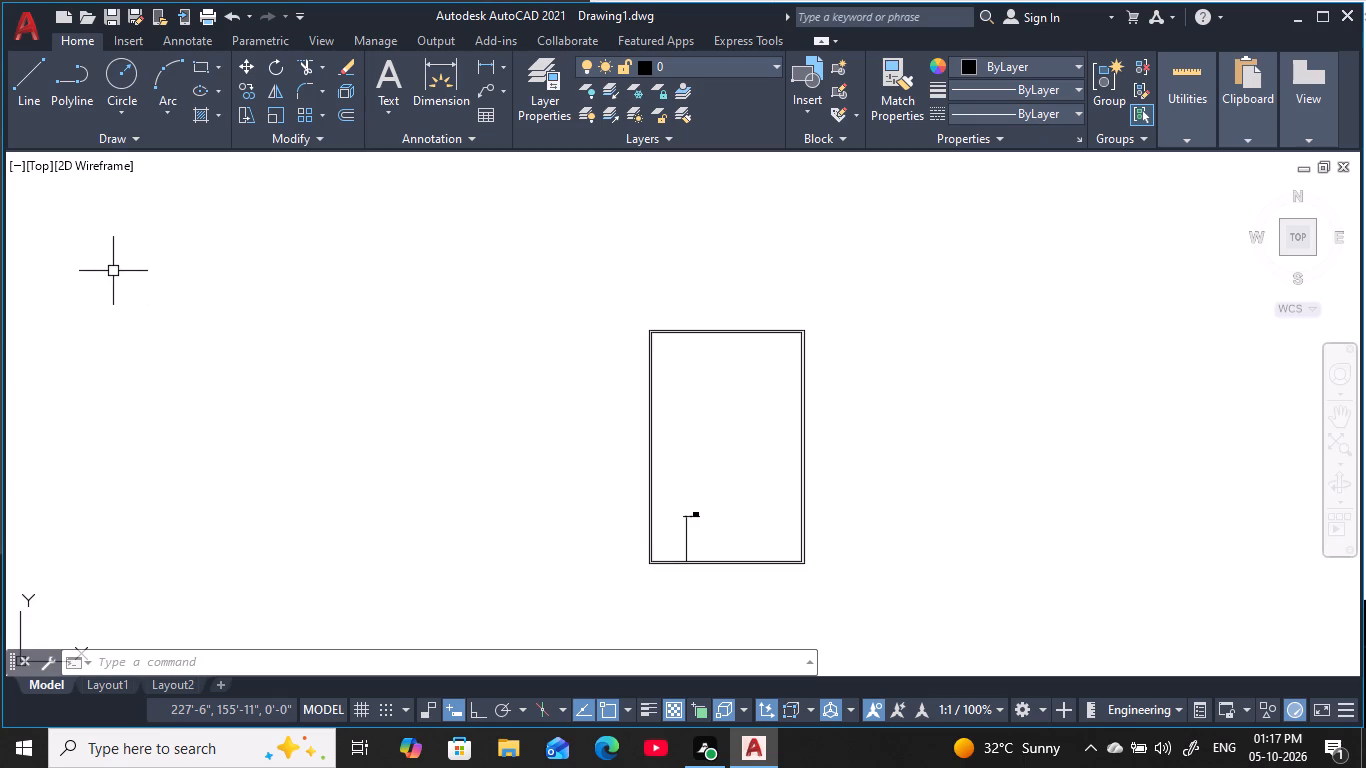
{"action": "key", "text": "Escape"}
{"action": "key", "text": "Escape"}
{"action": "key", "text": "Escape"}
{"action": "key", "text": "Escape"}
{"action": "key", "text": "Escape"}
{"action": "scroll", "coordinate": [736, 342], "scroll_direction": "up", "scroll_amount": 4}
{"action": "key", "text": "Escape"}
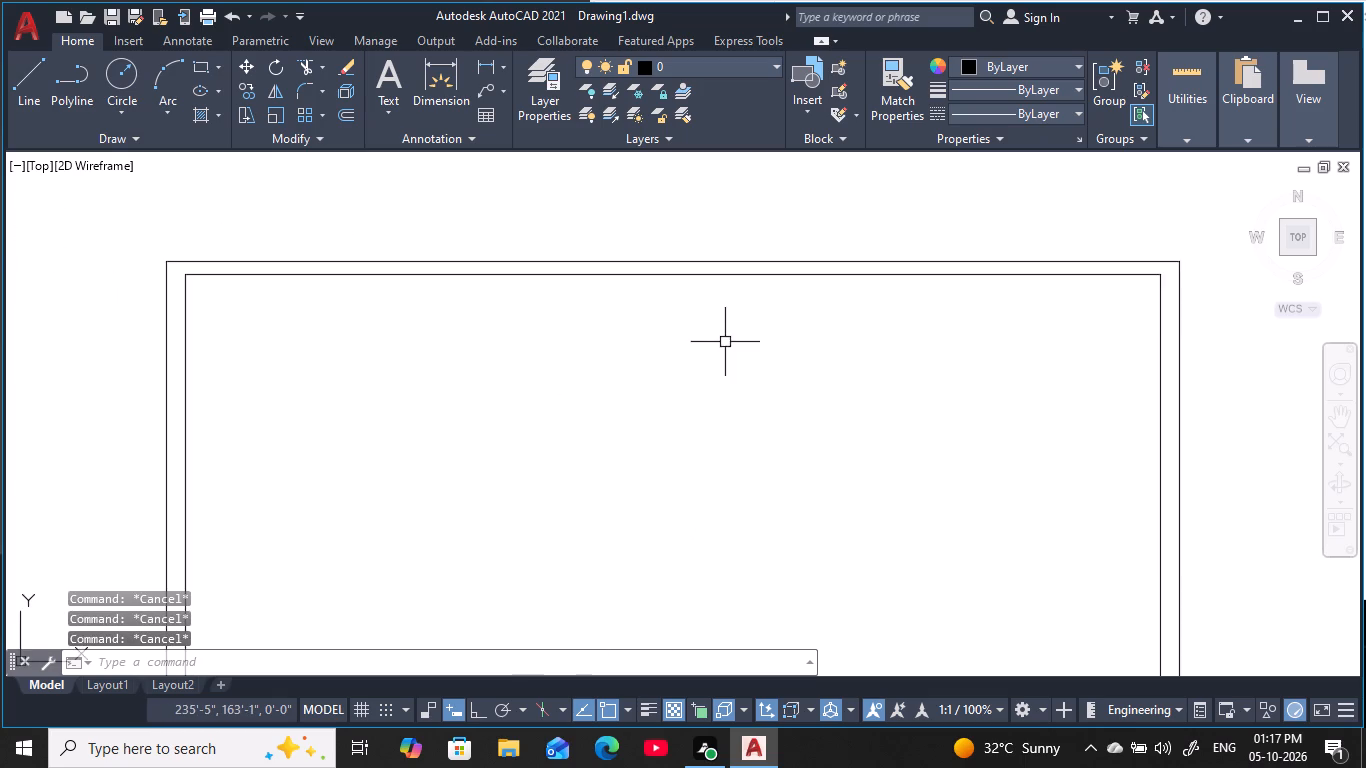
Delete the inner line of the top exterior wall.
{"action": "middle_click_drag", "start_coordinate": [704, 342], "coordinate": [681, 331]}
{"action": "key", "text": "Escape"}
{"action": "key", "text": "Escape"}
{"action": "key", "text": "Escape"}
{"action": "left_click", "coordinate": [659, 263]}
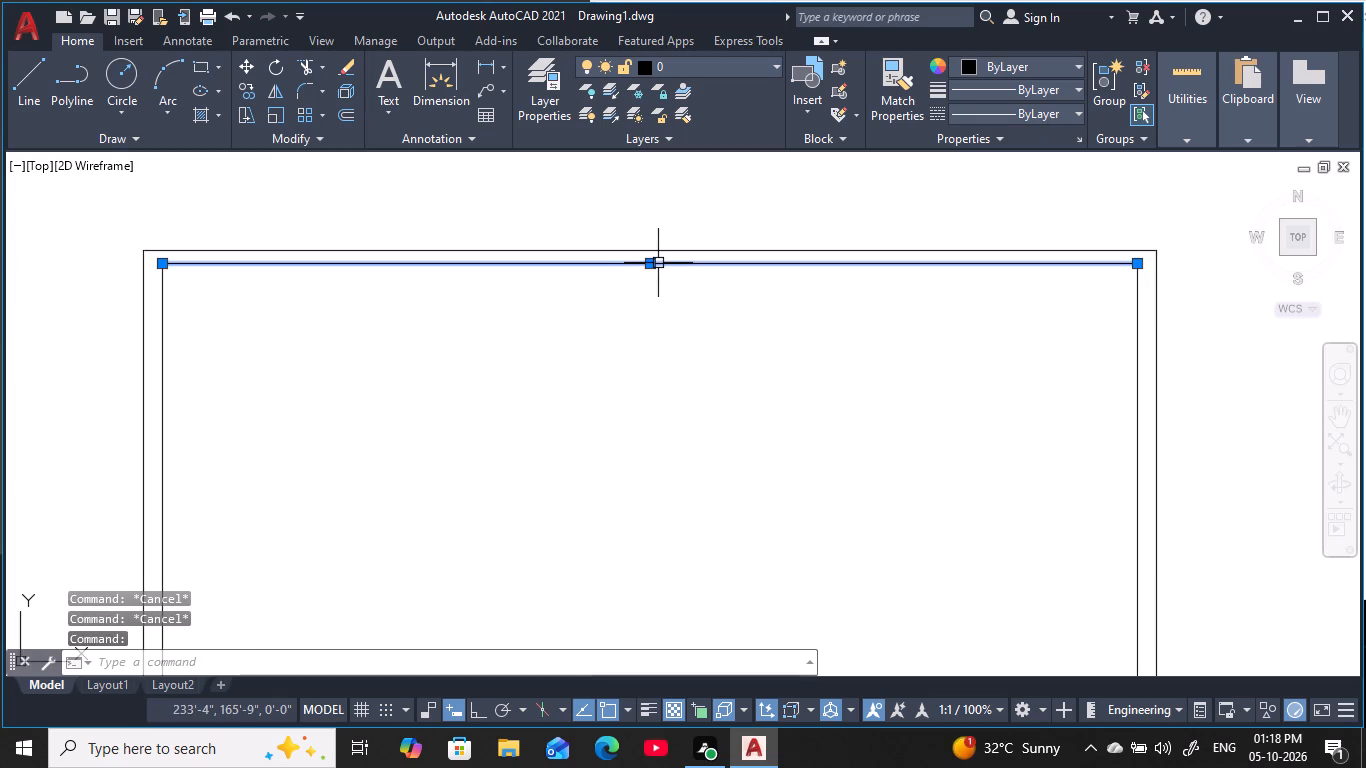
{"action": "key", "text": "Delete"}
Offset the outer line of the top exterior wall 9" inward to form the wall's new inner line.
{"action": "type", "text": "o 9"}
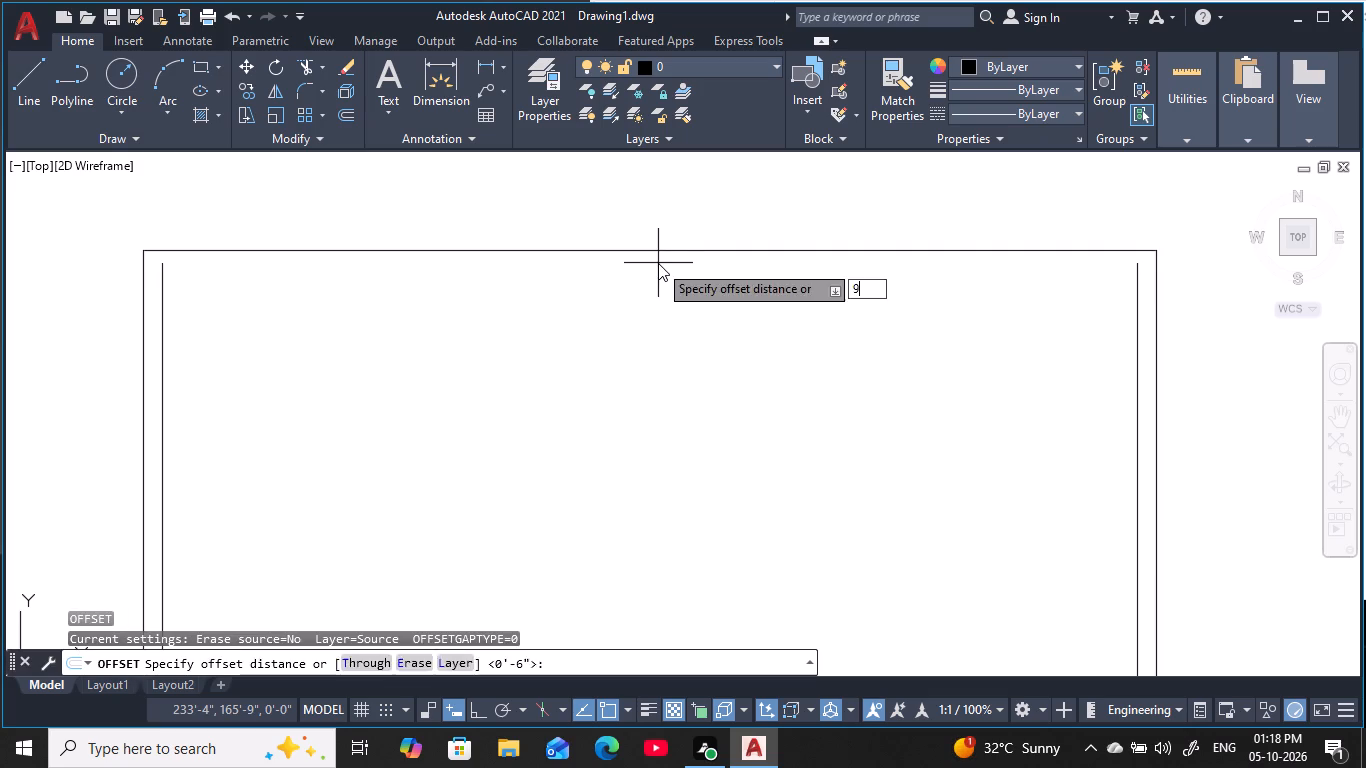
{"action": "key", "text": "space"}
{"action": "left_click", "coordinate": [629, 248]}
{"action": "left_click", "coordinate": [640, 418]}
{"action": "scroll", "coordinate": [642, 422], "scroll_direction": "down", "scroll_amount": 2}
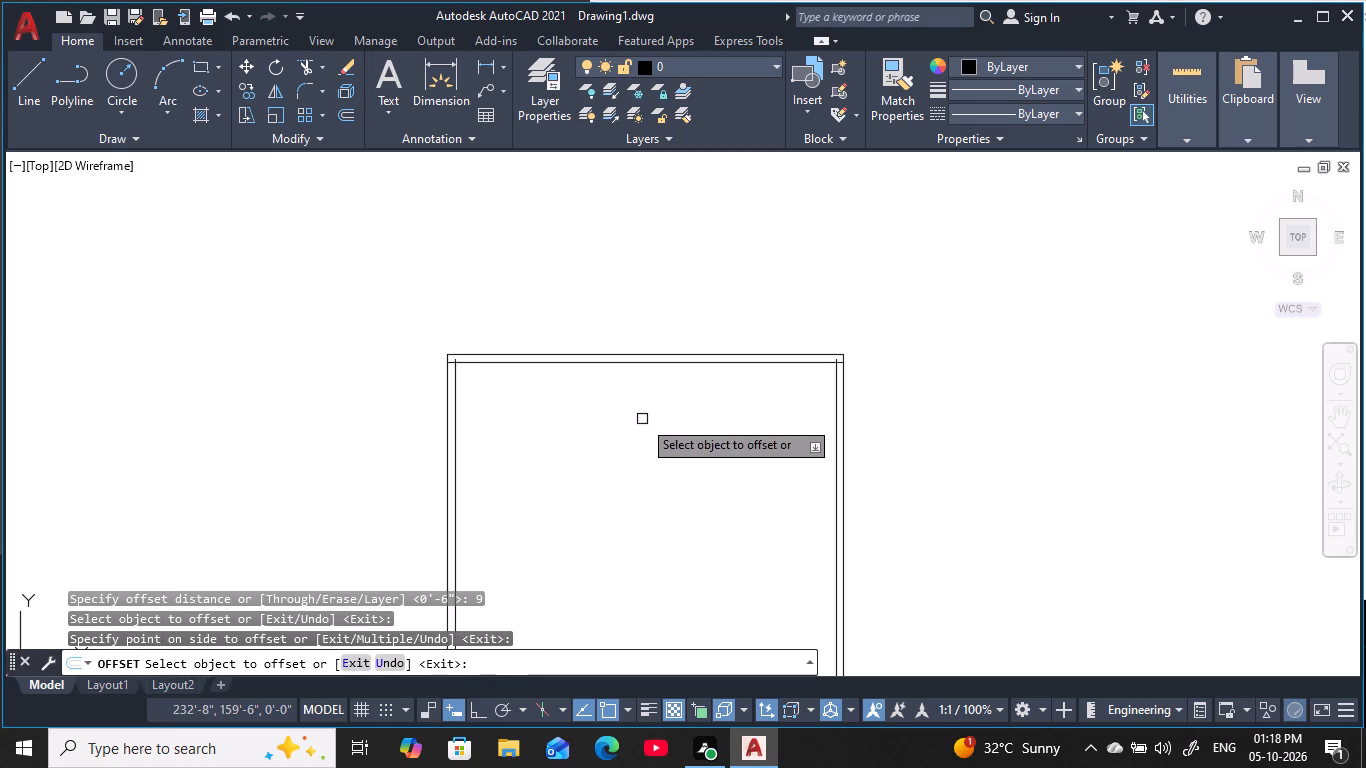
{"action": "middle_click_drag", "start_coordinate": [642, 419], "coordinate": [631, 370]}
{"action": "key", "text": "Escape"}
{"action": "scroll", "coordinate": [380, 286], "scroll_direction": "up", "scroll_amount": 3}
{"action": "key", "text": "Escape"}
{"action": "key", "text": "Escape"}
{"action": "key", "text": "Escape"}
{"action": "key", "text": "Escape"}
{"action": "key", "text": "Escape"}
Fillet the top wall's new inner line with the left and right walls' inner lines to close both corners squarely.
{"action": "middle_click_drag", "start_coordinate": [681, 441], "coordinate": [433, 304]}
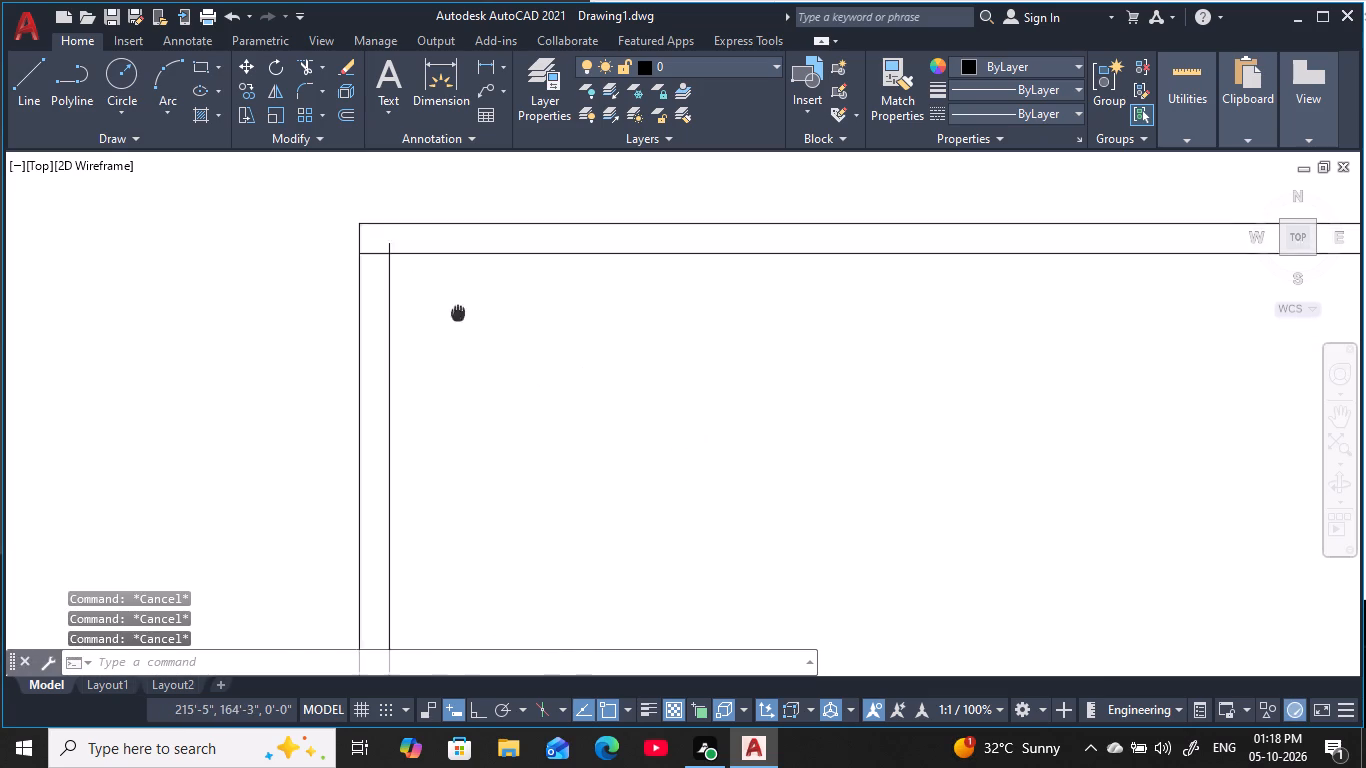
{"action": "middle_click_drag", "start_coordinate": [433, 304], "coordinate": [412, 296]}
{"action": "key", "text": "Escape"}
{"action": "key", "text": "Escape"}
{"action": "scroll", "coordinate": [407, 296], "scroll_direction": "up", "scroll_amount": 1}
{"action": "type", "text": "f"}
{"action": "key", "text": "space"}
{"action": "left_click", "coordinate": [283, 181]}
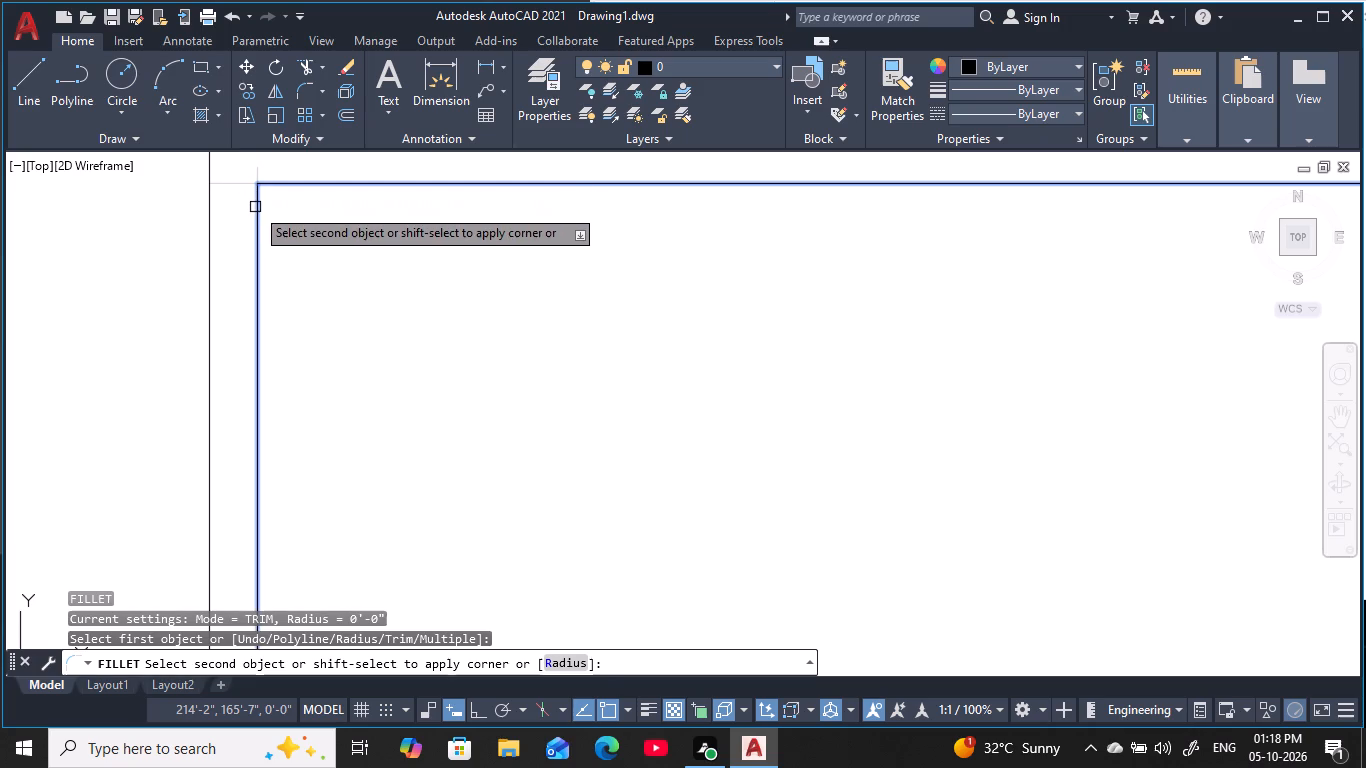
{"action": "left_click", "coordinate": [255, 207]}
{"action": "scroll", "coordinate": [393, 248], "scroll_direction": "down", "scroll_amount": 5}
{"action": "middle_click_drag", "start_coordinate": [306, 276], "coordinate": [19, 244]}
{"action": "key", "text": "Escape"}
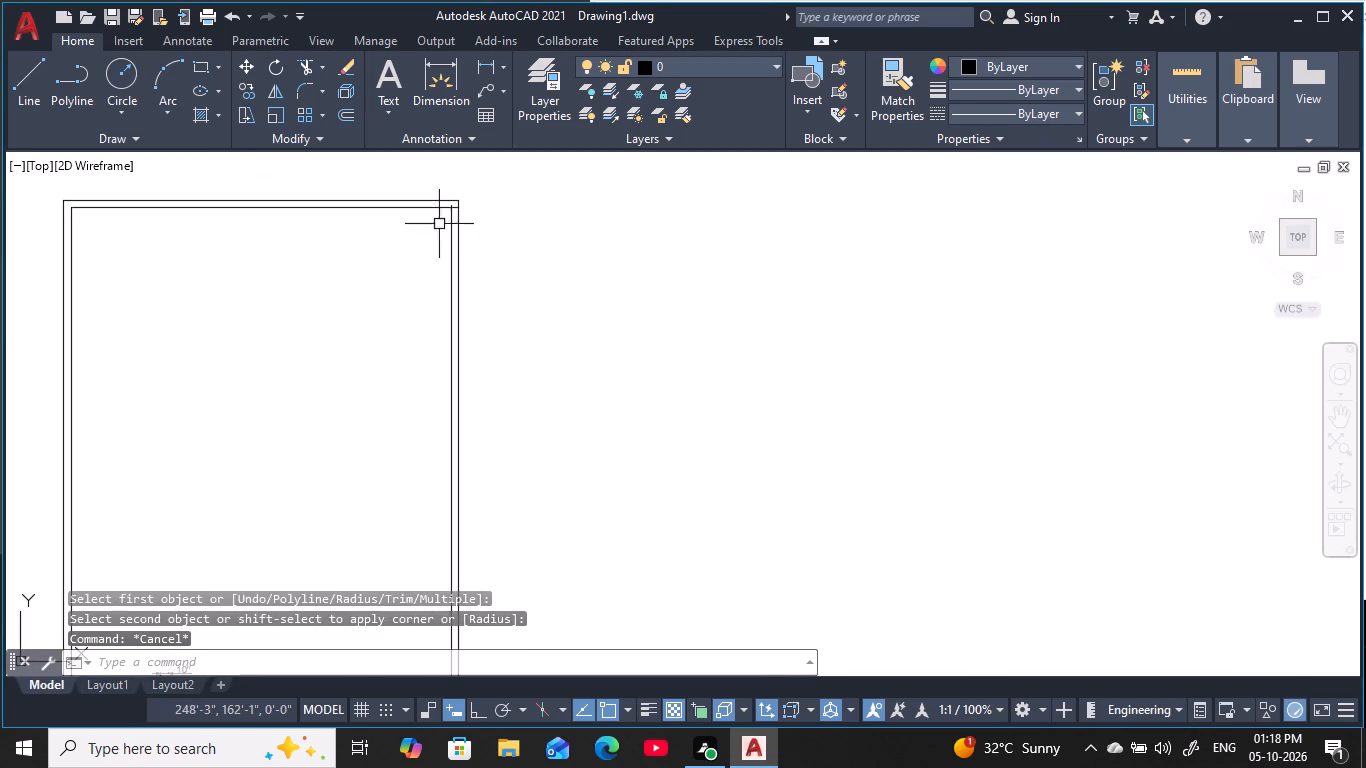
{"action": "key", "text": "Escape"}
{"action": "key", "text": "Escape"}
{"action": "scroll", "coordinate": [455, 215], "scroll_direction": "up", "scroll_amount": 1}
{"action": "key", "text": "Escape"}
{"action": "key", "text": "space"}
{"action": "left_click", "coordinate": [424, 204]}
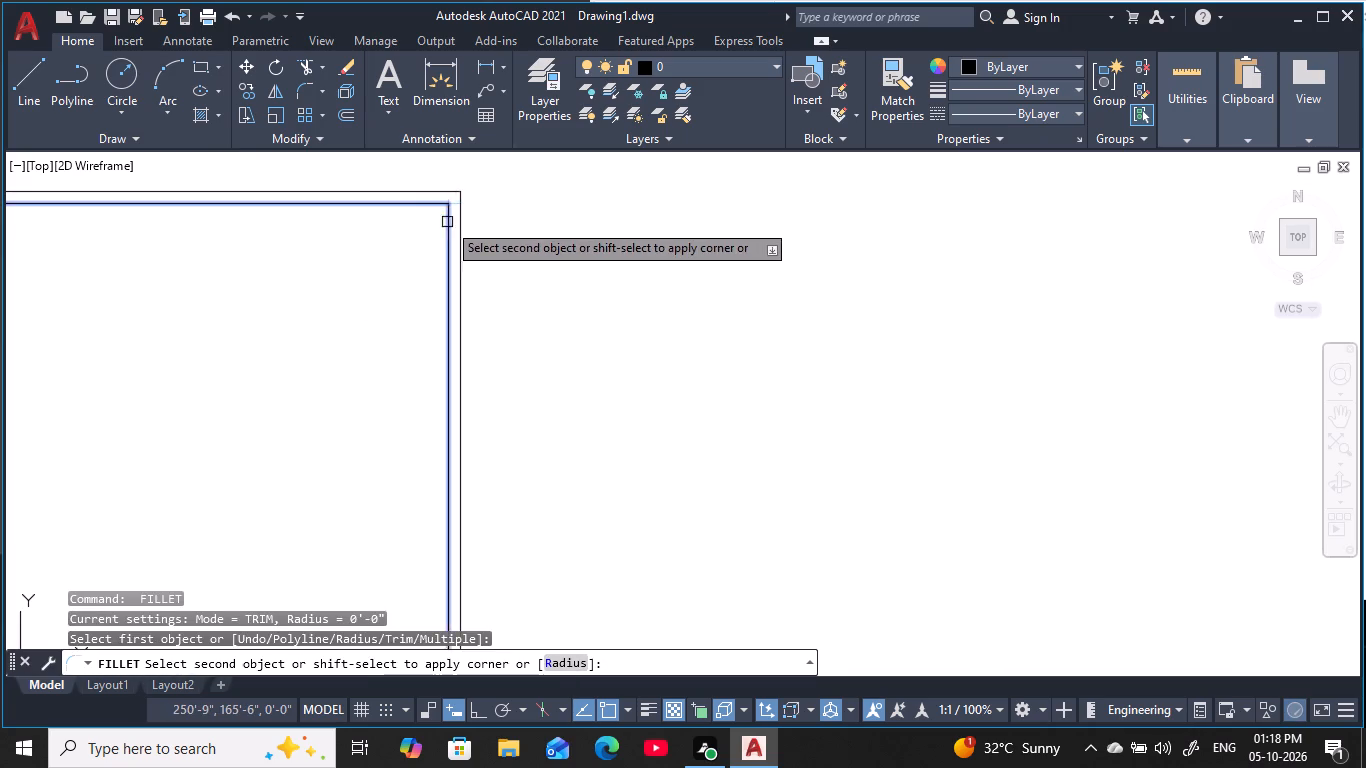
{"action": "left_click", "coordinate": [448, 222]}
{"action": "scroll", "coordinate": [447, 292], "scroll_direction": "down", "scroll_amount": 4}
{"action": "middle_click_drag", "start_coordinate": [553, 291], "coordinate": [659, 247]}
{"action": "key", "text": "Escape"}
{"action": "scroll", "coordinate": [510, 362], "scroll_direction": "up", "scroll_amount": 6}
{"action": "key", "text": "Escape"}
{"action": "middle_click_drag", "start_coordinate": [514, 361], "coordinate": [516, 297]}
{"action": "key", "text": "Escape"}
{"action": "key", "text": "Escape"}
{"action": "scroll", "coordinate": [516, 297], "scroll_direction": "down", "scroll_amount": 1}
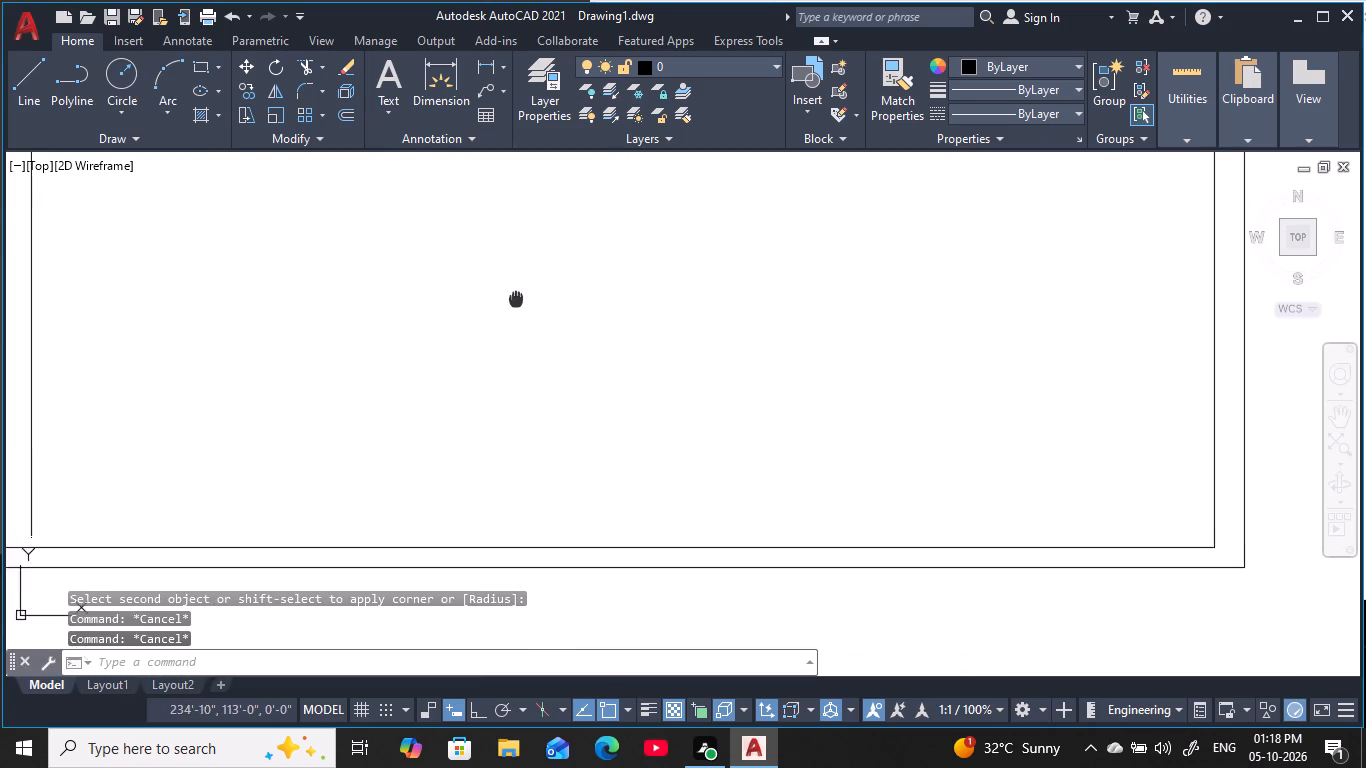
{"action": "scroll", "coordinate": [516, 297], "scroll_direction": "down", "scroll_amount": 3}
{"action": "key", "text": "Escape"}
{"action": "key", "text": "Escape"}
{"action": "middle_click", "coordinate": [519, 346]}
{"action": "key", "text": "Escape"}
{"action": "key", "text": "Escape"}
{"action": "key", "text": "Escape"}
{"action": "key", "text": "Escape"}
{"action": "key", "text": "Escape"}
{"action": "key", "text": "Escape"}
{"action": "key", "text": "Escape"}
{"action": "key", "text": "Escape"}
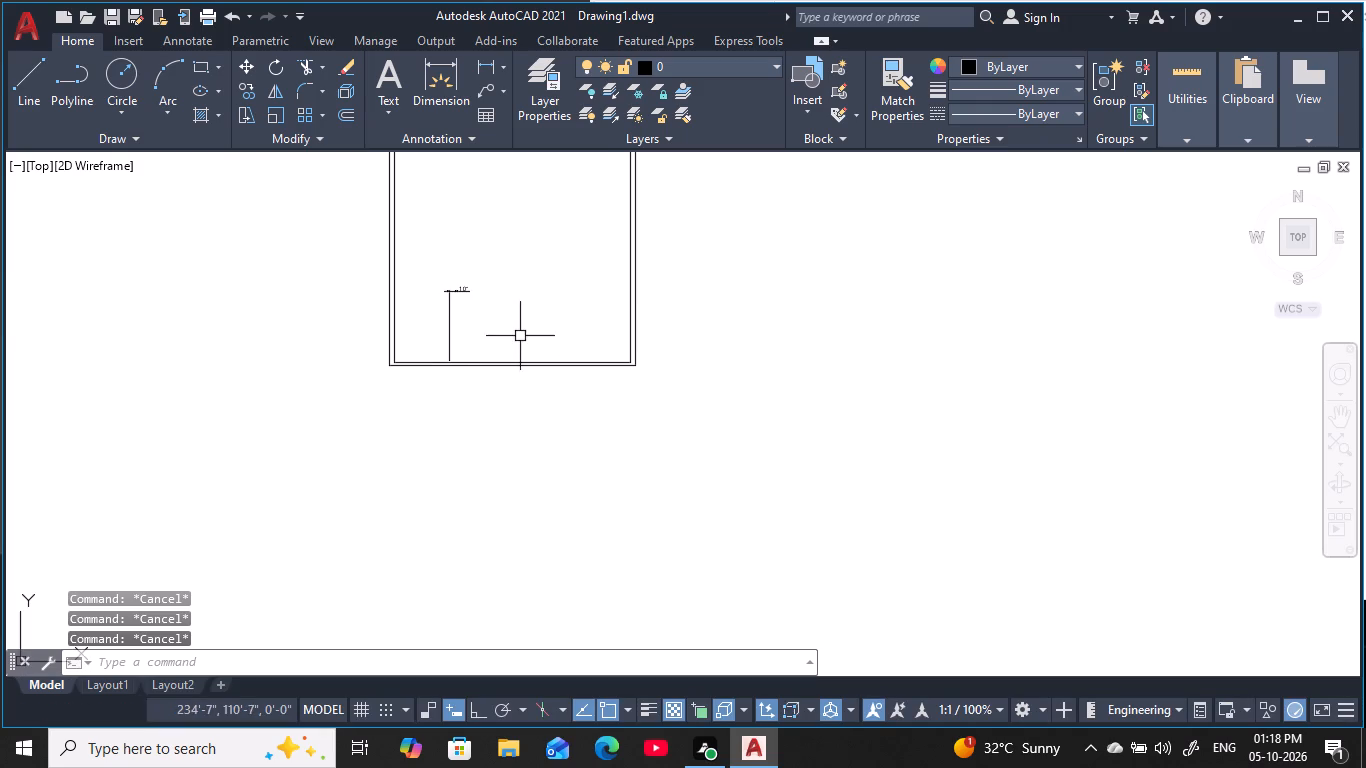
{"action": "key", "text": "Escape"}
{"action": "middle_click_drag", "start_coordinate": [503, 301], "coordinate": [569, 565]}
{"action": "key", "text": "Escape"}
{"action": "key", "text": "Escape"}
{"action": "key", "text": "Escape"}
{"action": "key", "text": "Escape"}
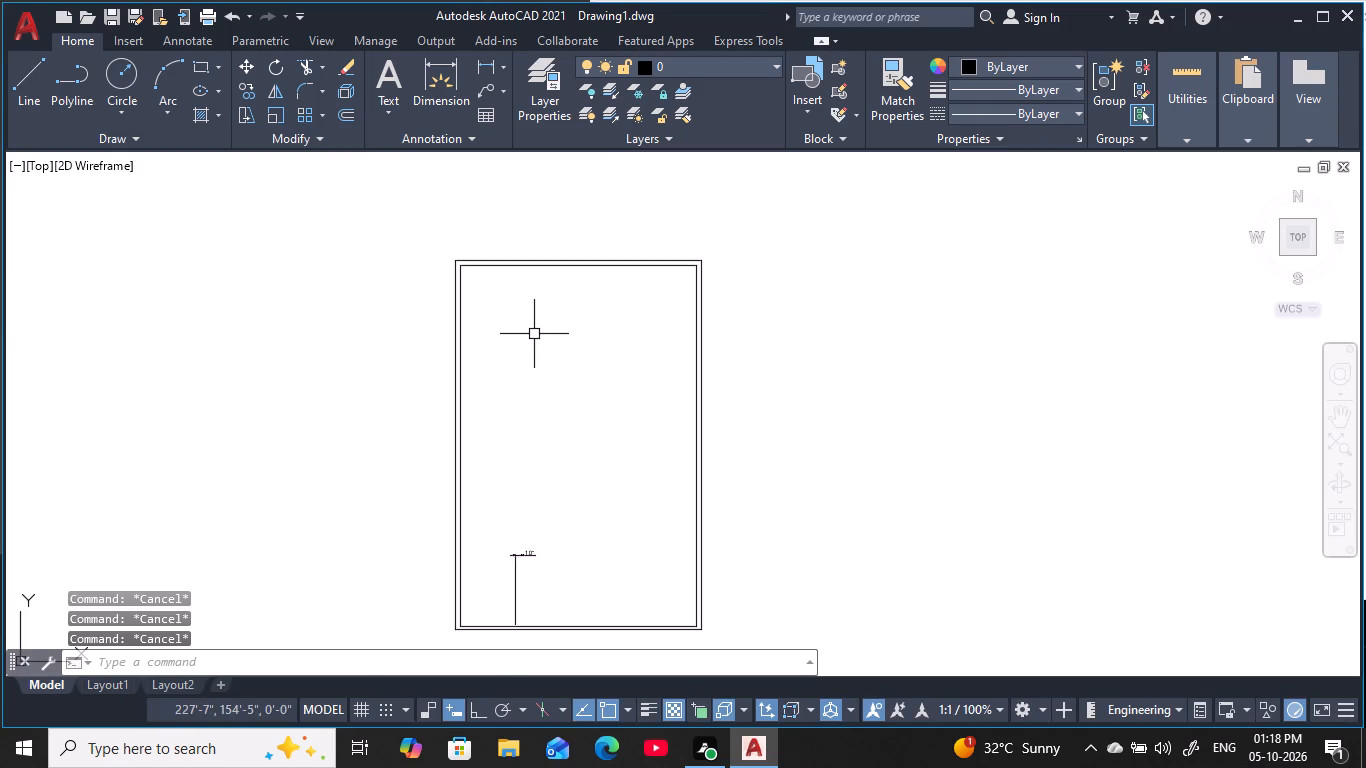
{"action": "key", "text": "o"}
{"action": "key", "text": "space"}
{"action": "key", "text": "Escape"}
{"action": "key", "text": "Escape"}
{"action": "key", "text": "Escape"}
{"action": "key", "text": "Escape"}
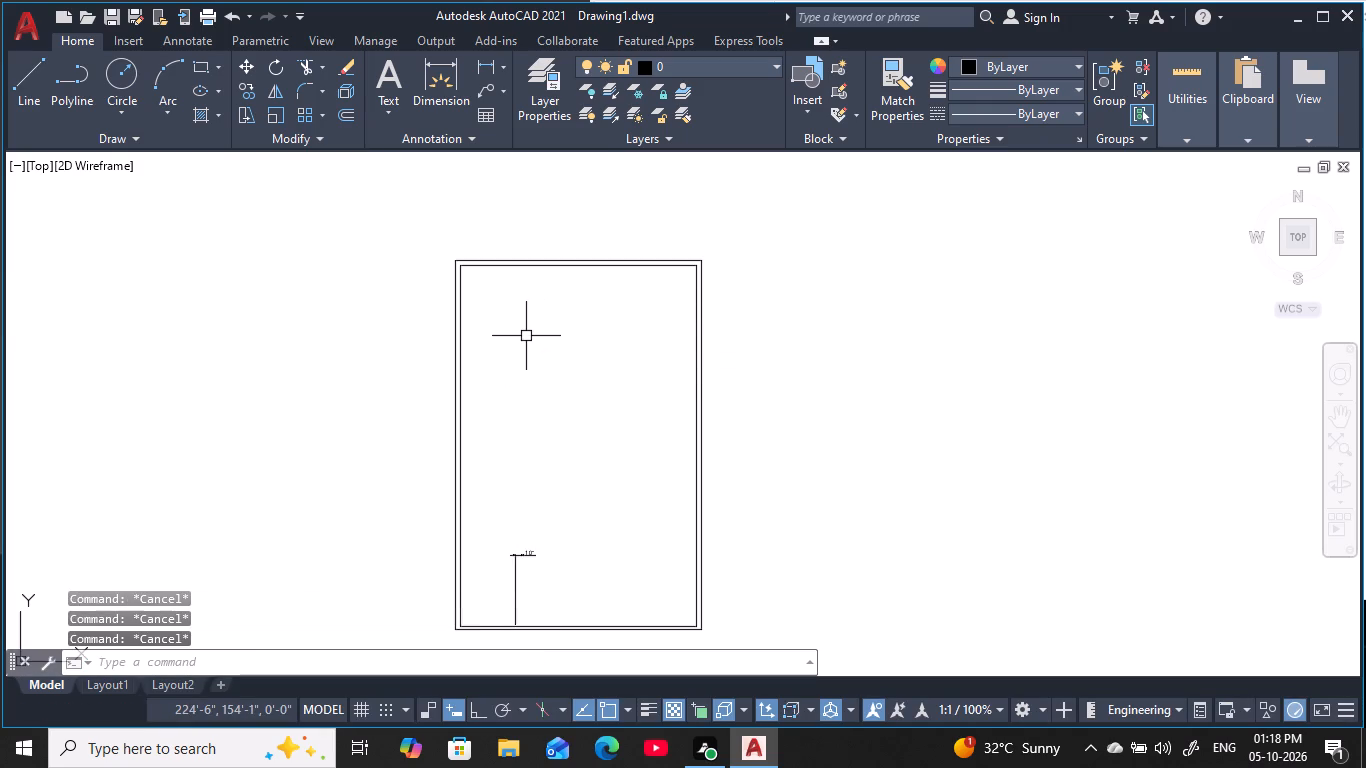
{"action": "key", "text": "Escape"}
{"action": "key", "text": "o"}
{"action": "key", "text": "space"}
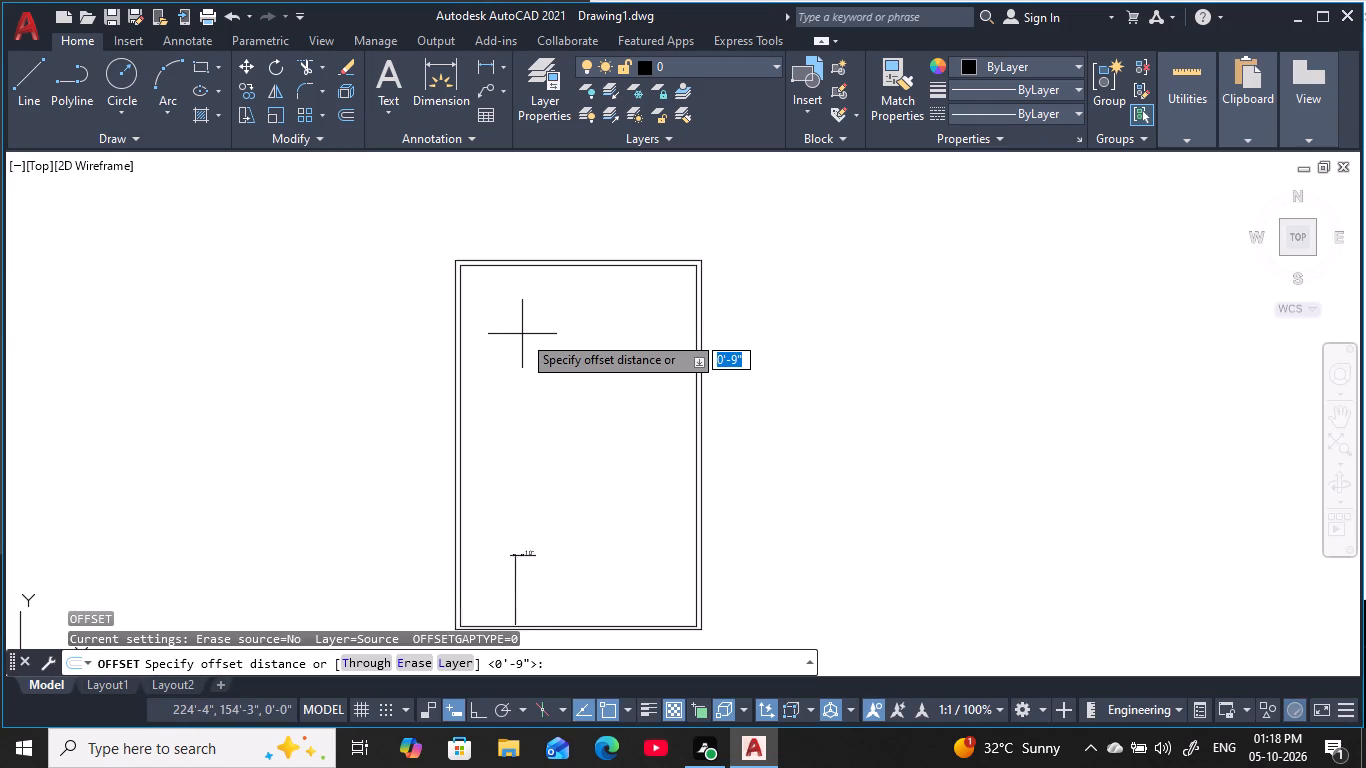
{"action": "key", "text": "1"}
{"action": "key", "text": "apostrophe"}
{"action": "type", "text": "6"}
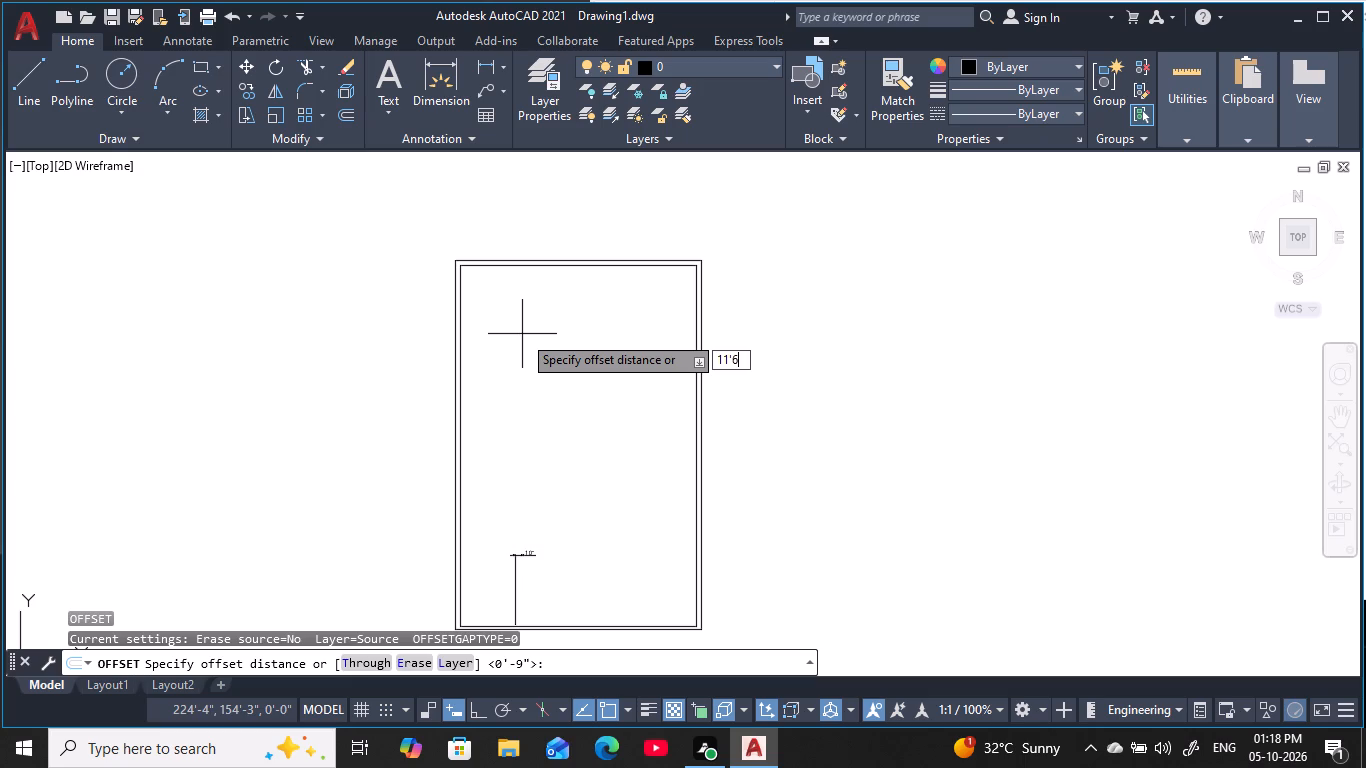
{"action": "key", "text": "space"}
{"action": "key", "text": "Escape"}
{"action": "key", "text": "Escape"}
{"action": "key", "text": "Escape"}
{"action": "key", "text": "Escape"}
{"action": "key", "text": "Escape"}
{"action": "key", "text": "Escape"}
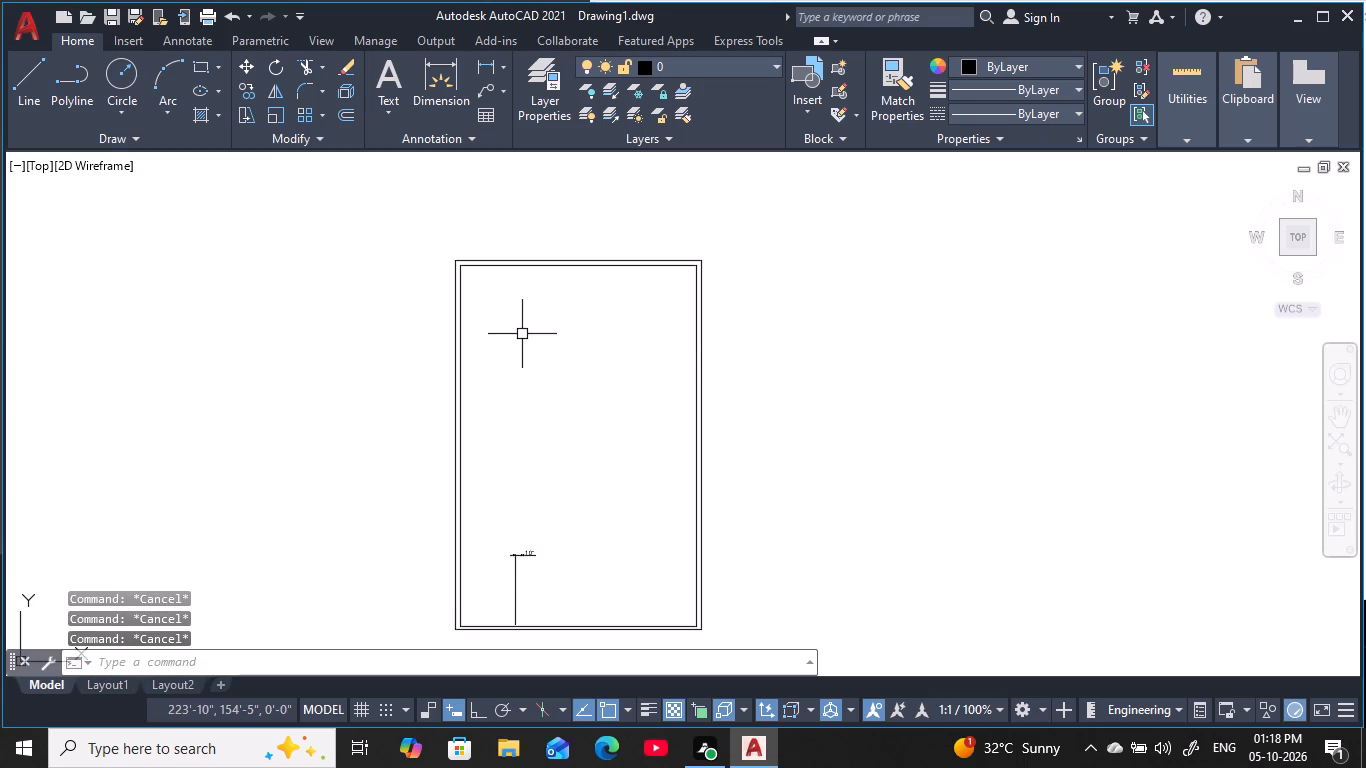
Offset the top wall's inner line 11'5" down into the plan to start the first horizontal partition.
{"action": "key", "text": "o"}
{"action": "key", "text": "space"}
{"action": "type", "text": "11"}
{"action": "type", "text": "'5"}
{"action": "key", "text": "space"}
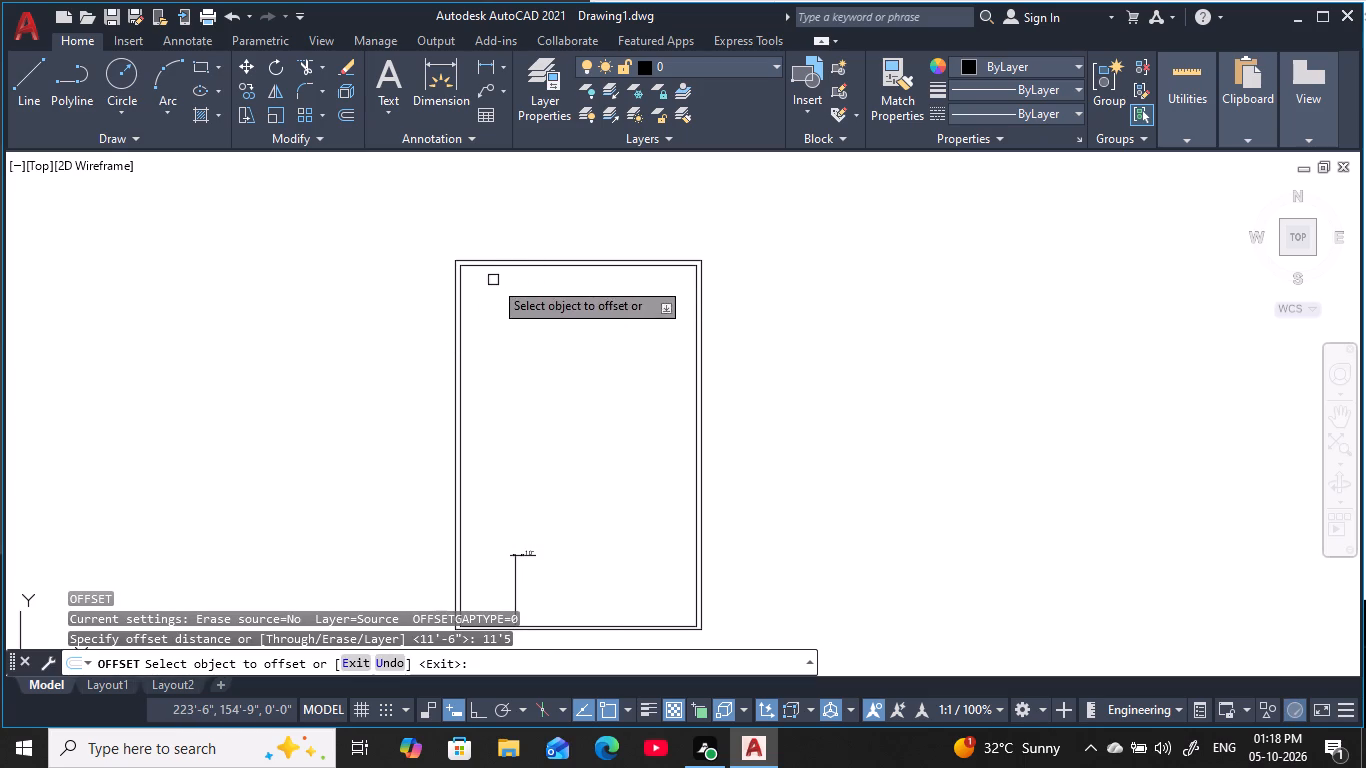
{"action": "left_click", "coordinate": [527, 266]}
{"action": "left_click", "coordinate": [569, 516]}
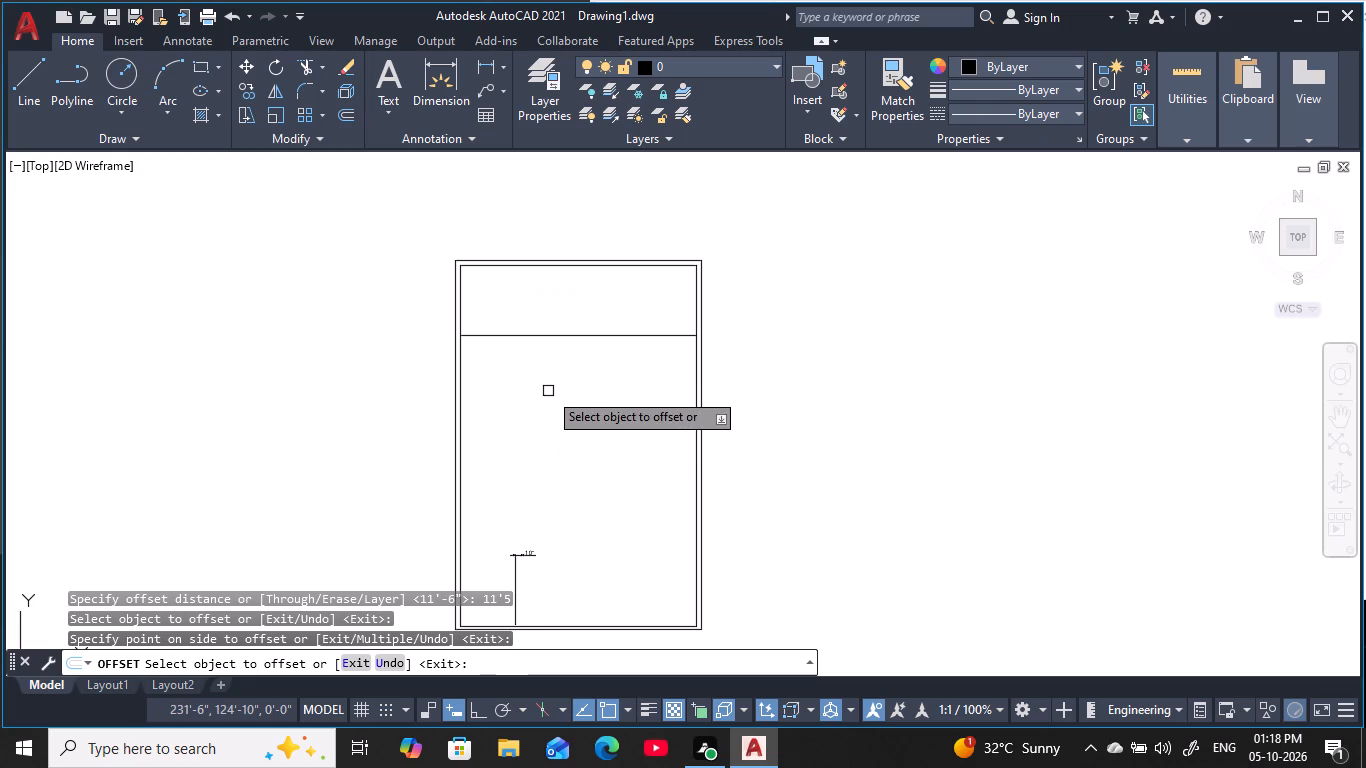
{"action": "key", "text": "space"}
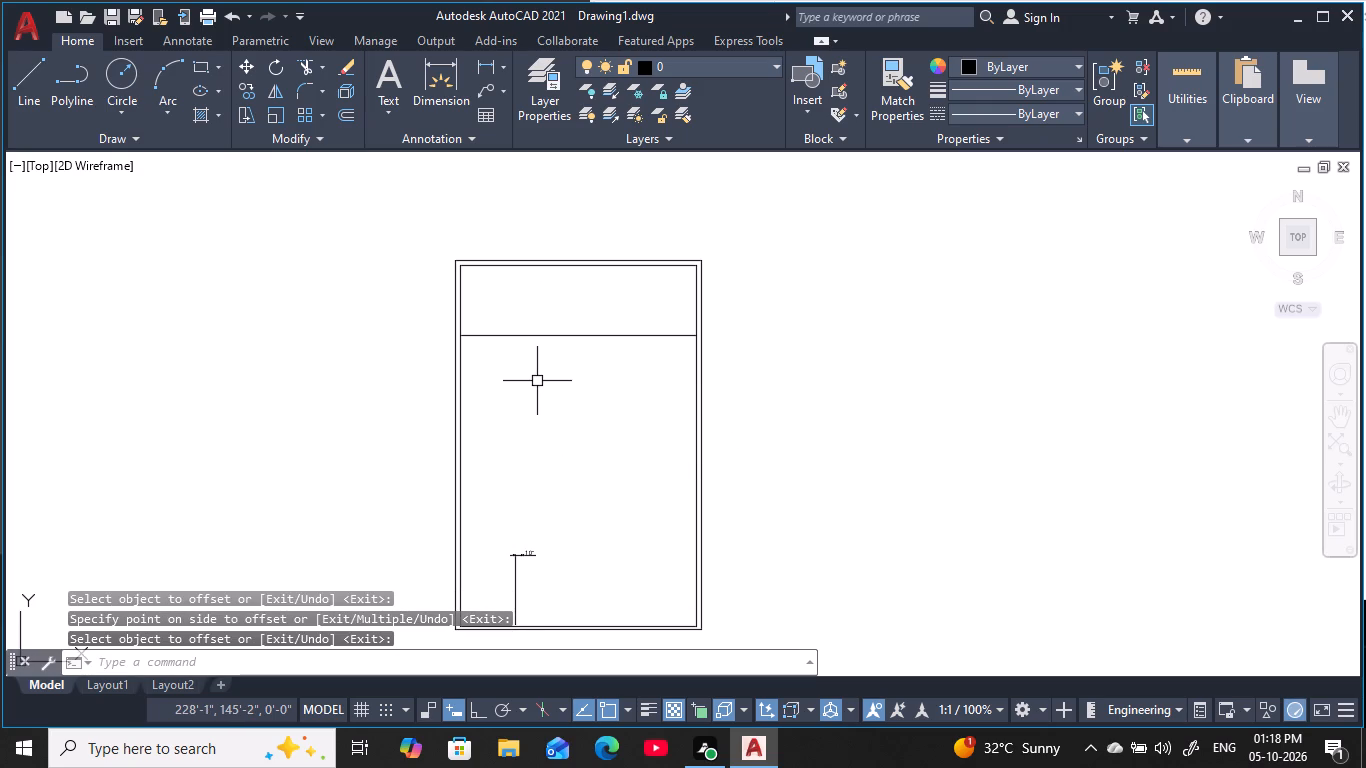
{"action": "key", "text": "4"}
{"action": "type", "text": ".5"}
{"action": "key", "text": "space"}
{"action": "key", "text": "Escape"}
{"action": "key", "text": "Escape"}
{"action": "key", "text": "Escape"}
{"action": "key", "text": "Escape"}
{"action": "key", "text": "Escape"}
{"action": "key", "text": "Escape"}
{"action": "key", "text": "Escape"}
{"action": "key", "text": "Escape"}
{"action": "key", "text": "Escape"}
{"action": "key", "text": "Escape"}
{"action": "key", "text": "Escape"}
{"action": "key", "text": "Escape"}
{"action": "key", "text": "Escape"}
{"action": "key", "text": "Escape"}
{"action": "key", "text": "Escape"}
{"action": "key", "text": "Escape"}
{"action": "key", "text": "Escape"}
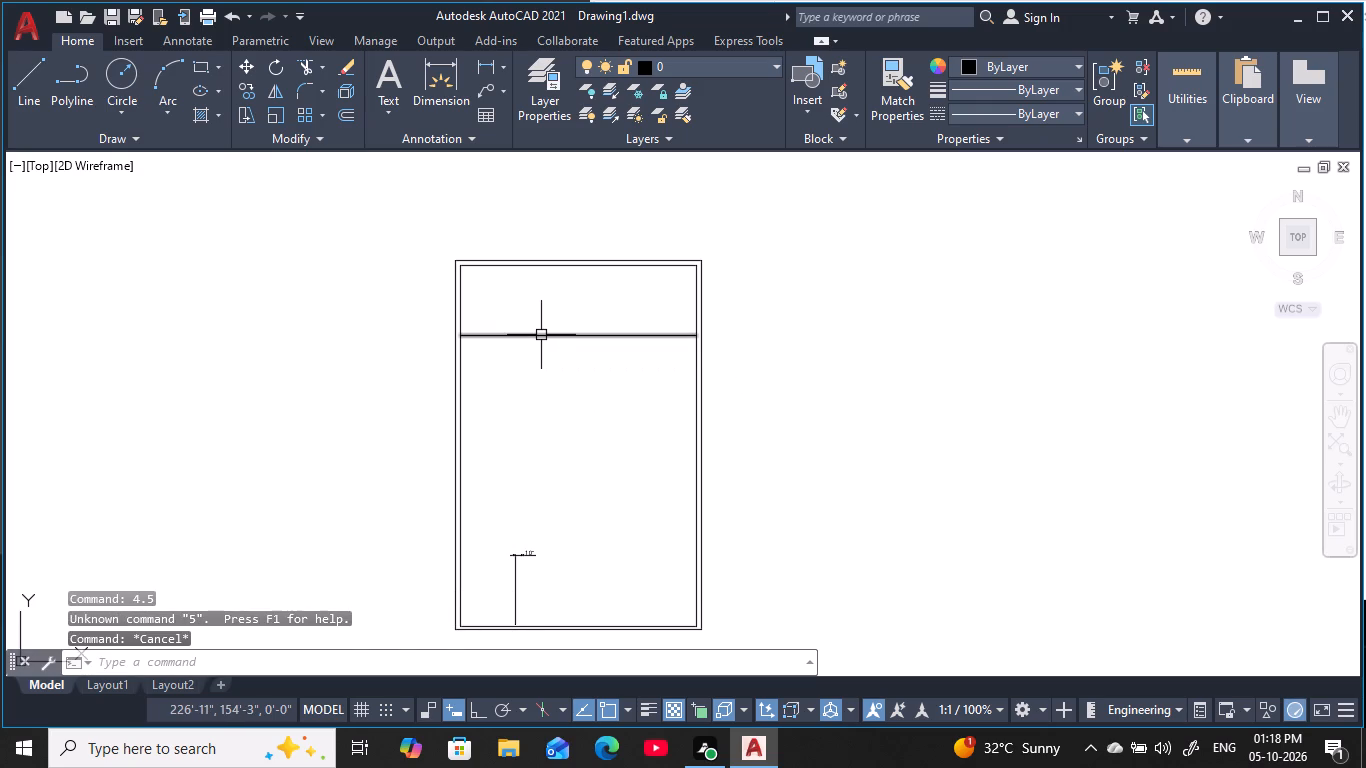
Offset the first partition line 4.5" downward to give the partition its thickness.
{"action": "key", "text": "o"}
{"action": "key", "text": "space"}
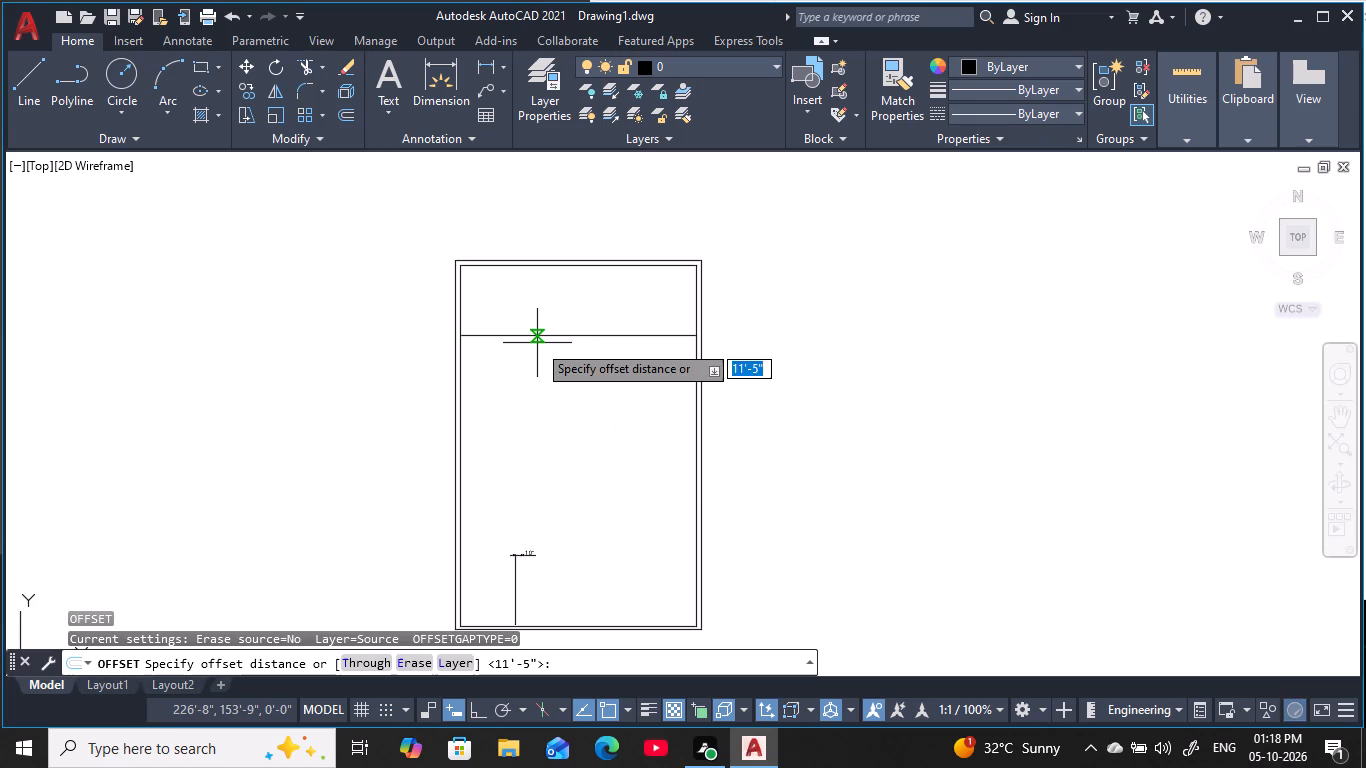
{"action": "type", "text": "4"}
{"action": "type", "text": ".5"}
{"action": "key", "text": "space"}
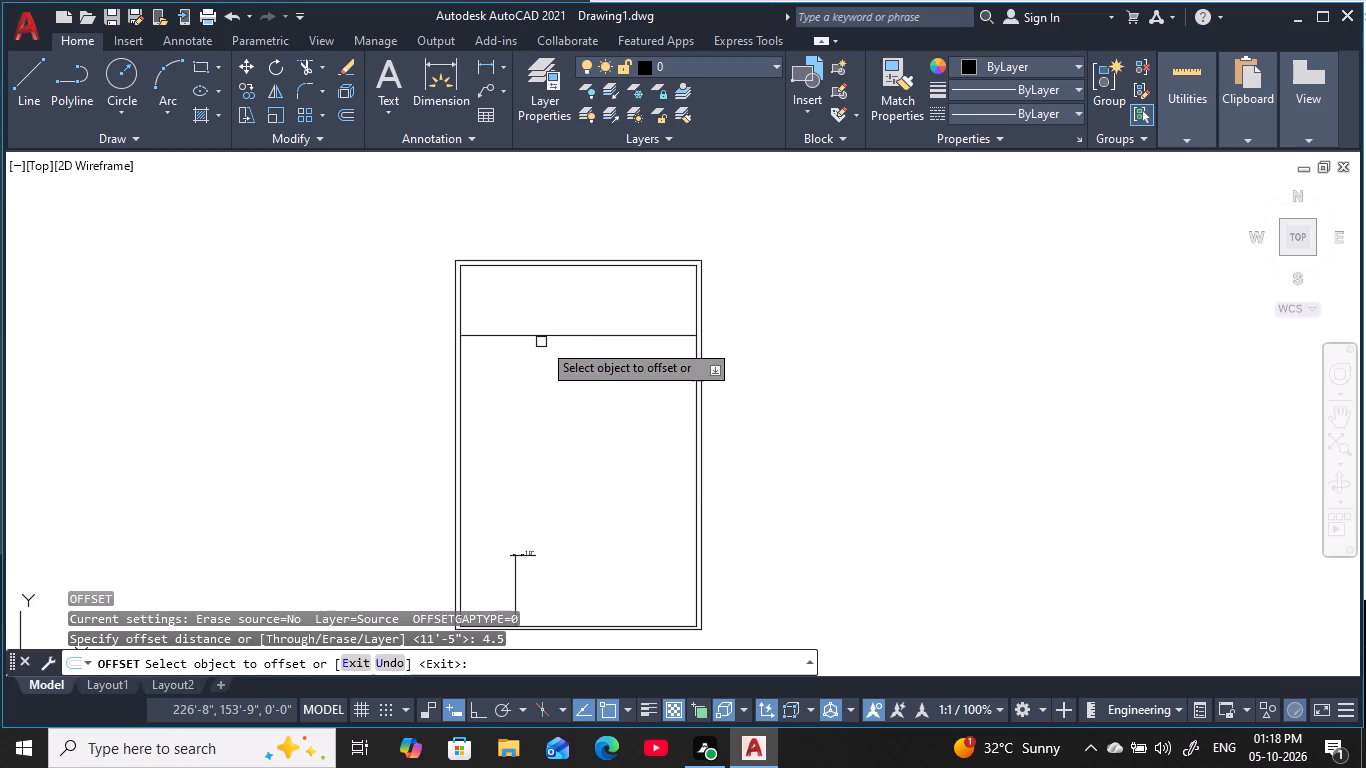
{"action": "left_click", "coordinate": [544, 339]}
{"action": "left_click", "coordinate": [577, 502]}
{"action": "key", "text": "Escape"}
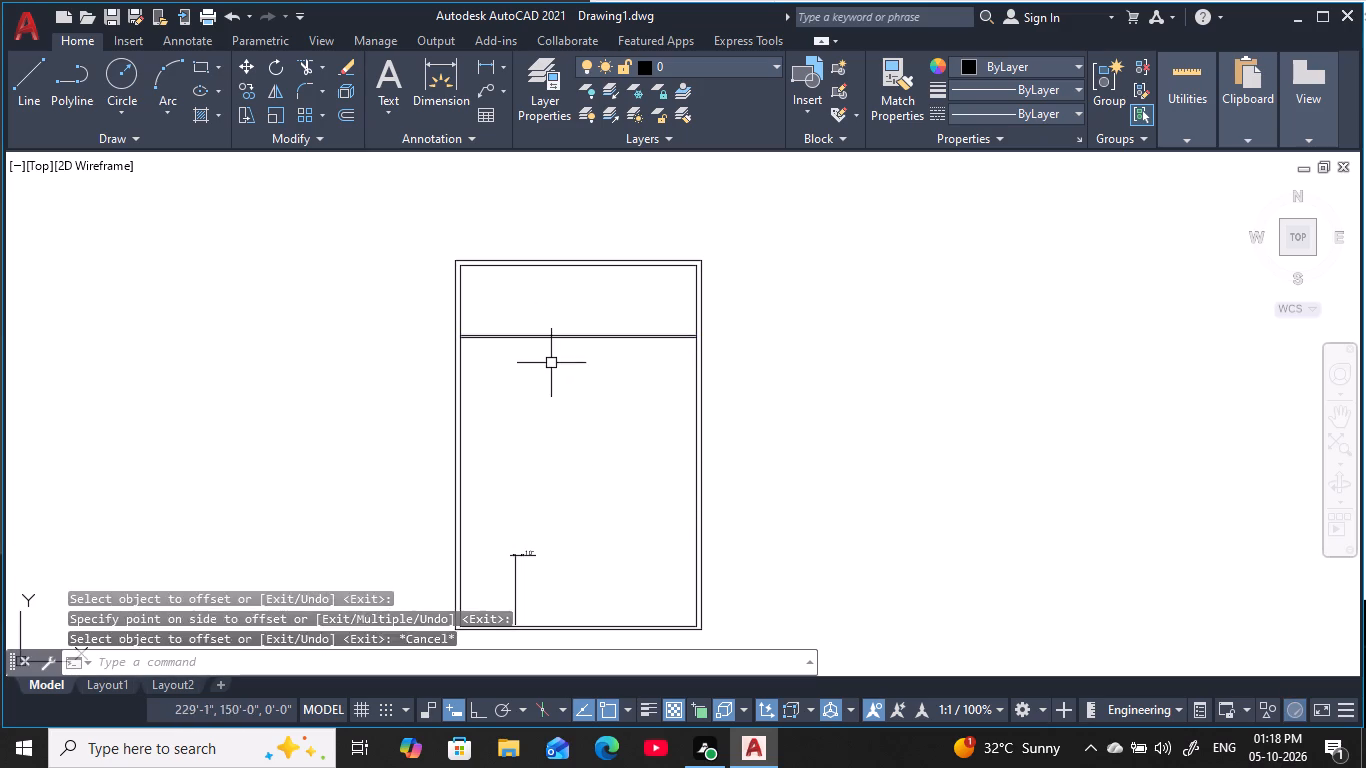
{"action": "key", "text": "Escape"}
{"action": "key", "text": "Escape"}
{"action": "key", "text": "Escape"}
{"action": "key", "text": "Escape"}
{"action": "key", "text": "Escape"}
Offset the lower line of the first partition 11'5" downward to start the second horizontal partition.
{"action": "scroll", "coordinate": [550, 358], "scroll_direction": "up", "scroll_amount": 1}
{"action": "type", "text": "o 11'5"}
{"action": "key", "text": "space"}
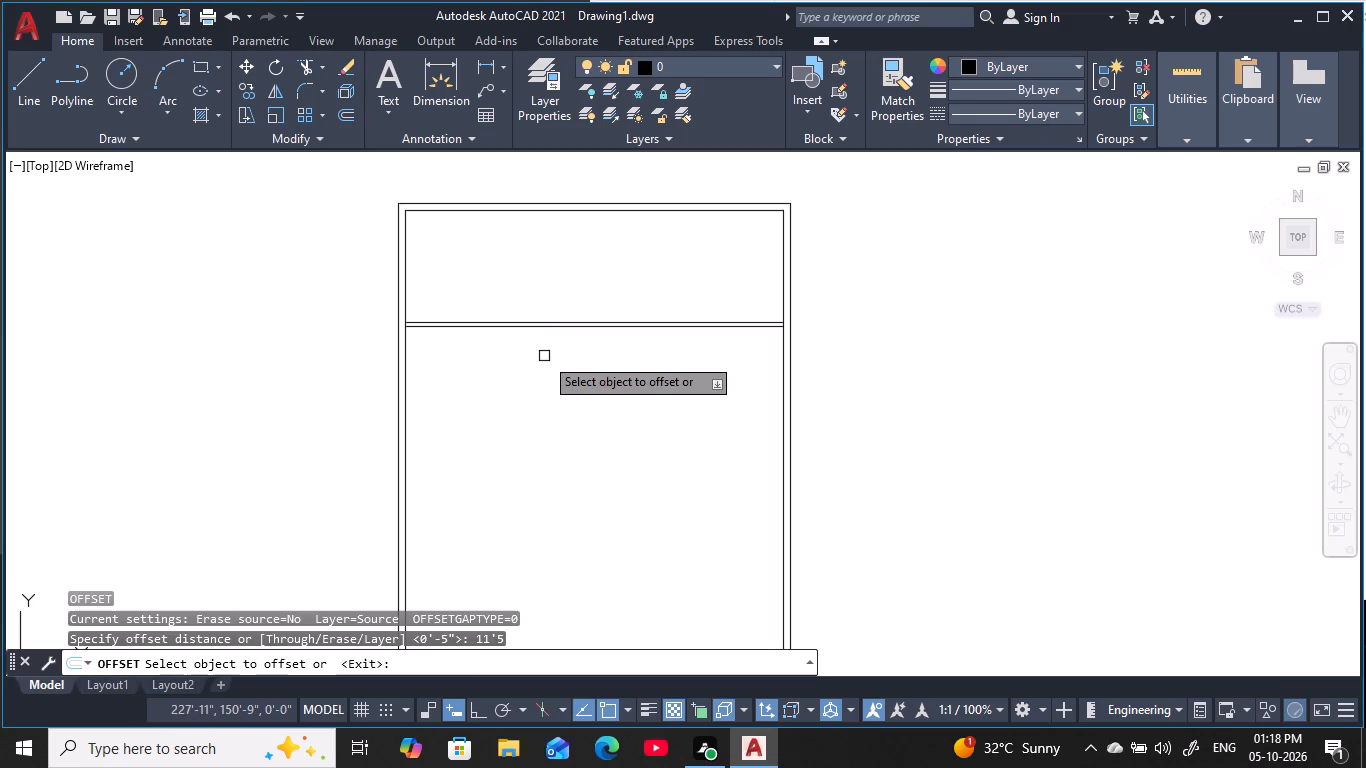
{"action": "left_click", "coordinate": [560, 329]}
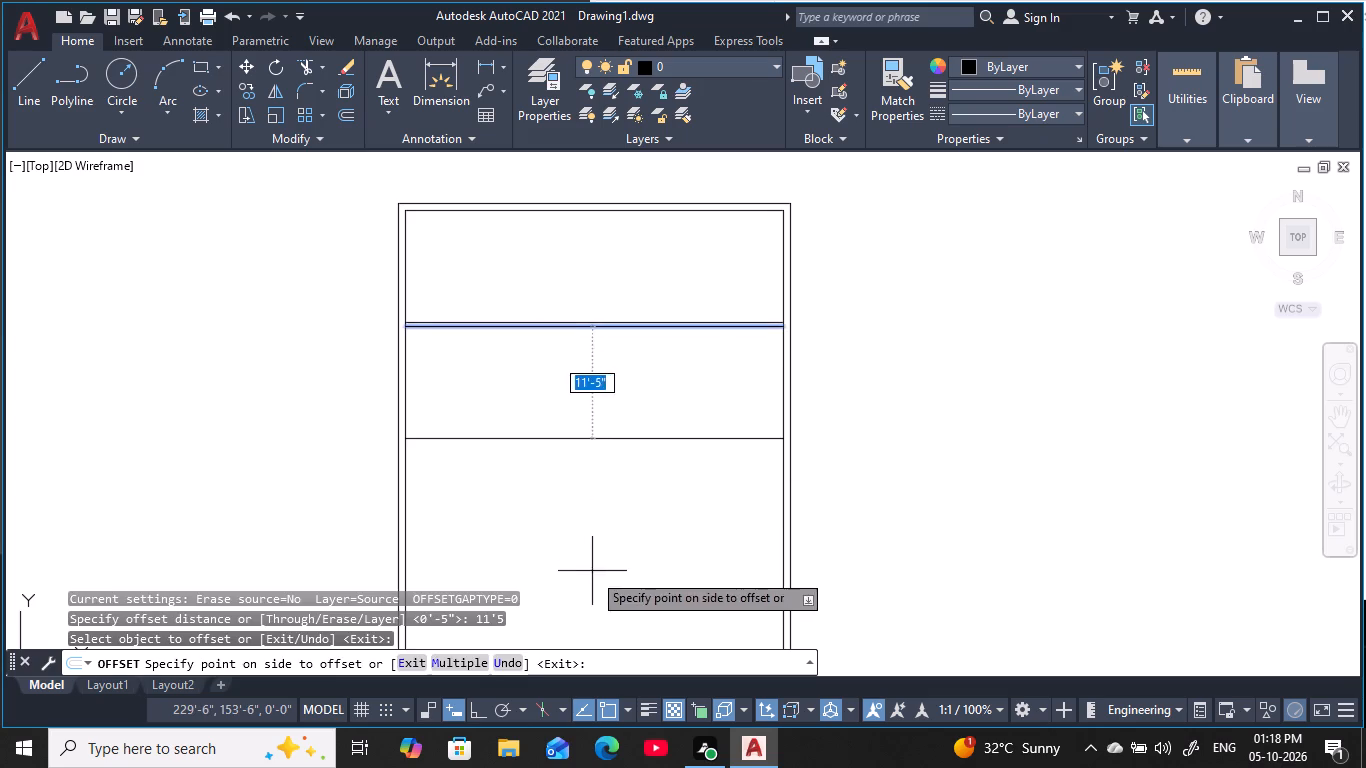
{"action": "left_click", "coordinate": [592, 575]}
{"action": "middle_click_drag", "start_coordinate": [600, 499], "coordinate": [695, 425]}
{"action": "key", "text": "Escape"}
{"action": "key", "text": "Escape"}
{"action": "key", "text": "Escape"}
{"action": "key", "text": "Escape"}
{"action": "key", "text": "Escape"}
Offset the second partition line 4.5" downward to give the partition its thickness.
{"action": "key", "text": "space"}
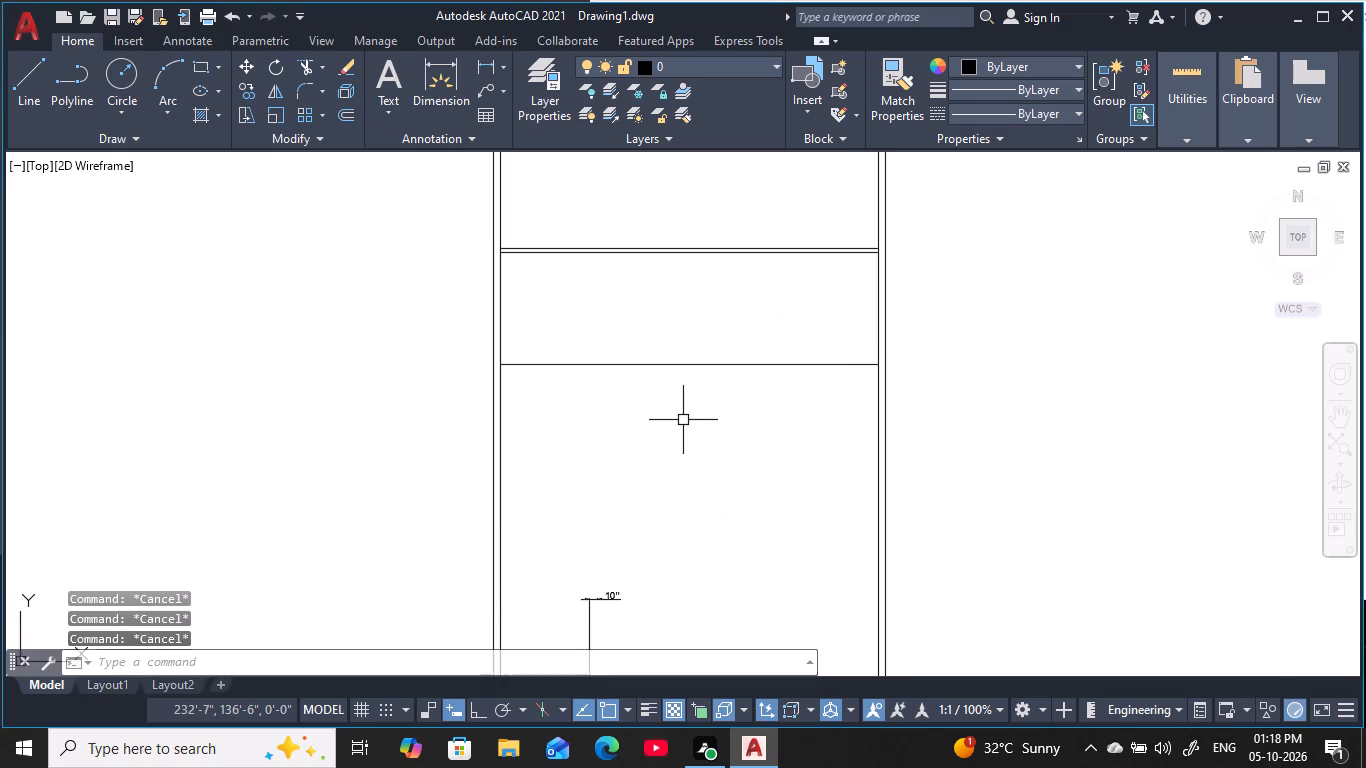
{"action": "type", "text": "4.5"}
{"action": "key", "text": "space"}
{"action": "left_click", "coordinate": [673, 366]}
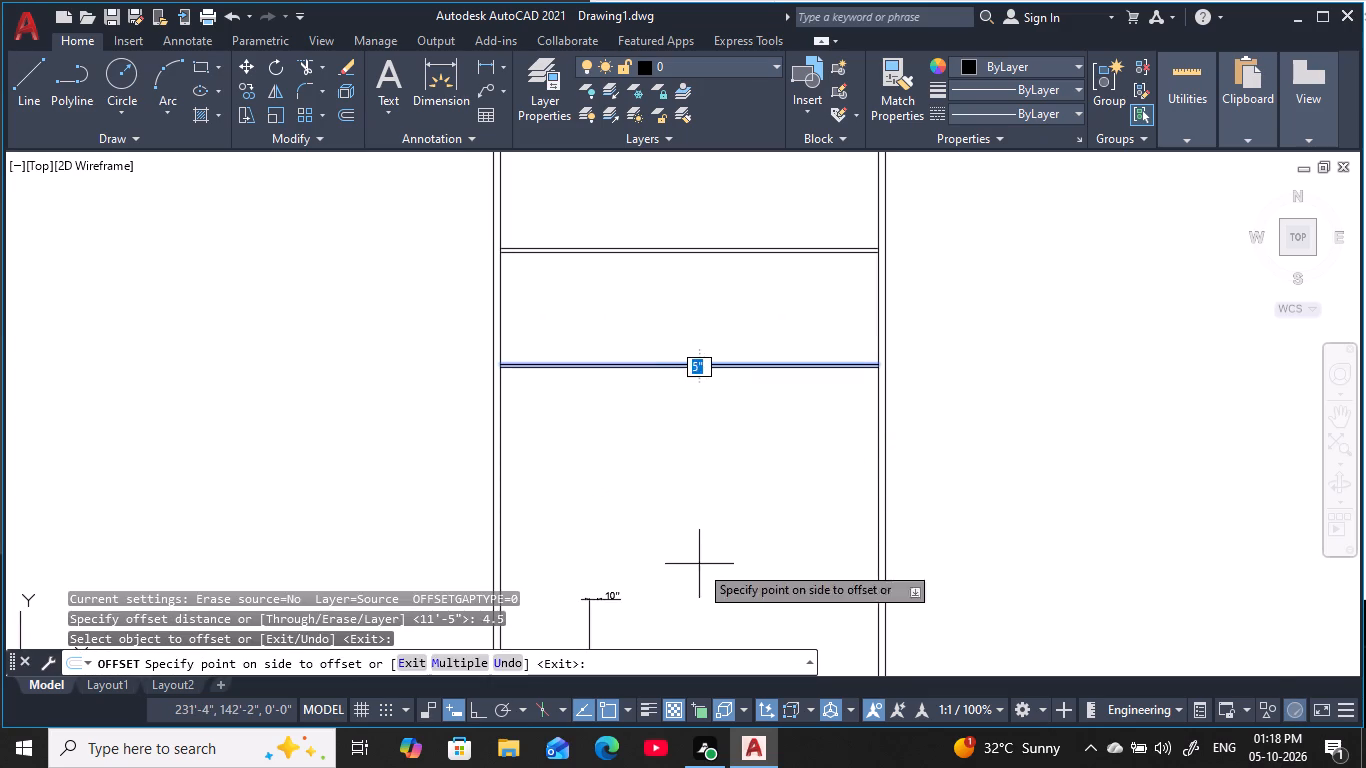
{"action": "left_click", "coordinate": [699, 565]}
{"action": "key", "text": "Escape"}
{"action": "key", "text": "Escape"}
{"action": "key", "text": "Escape"}
{"action": "key", "text": "Escape"}
{"action": "key", "text": "Escape"}
Offset the lower line of the second partition 11'5" downward to start the third horizontal partition.
{"action": "key", "text": "space"}
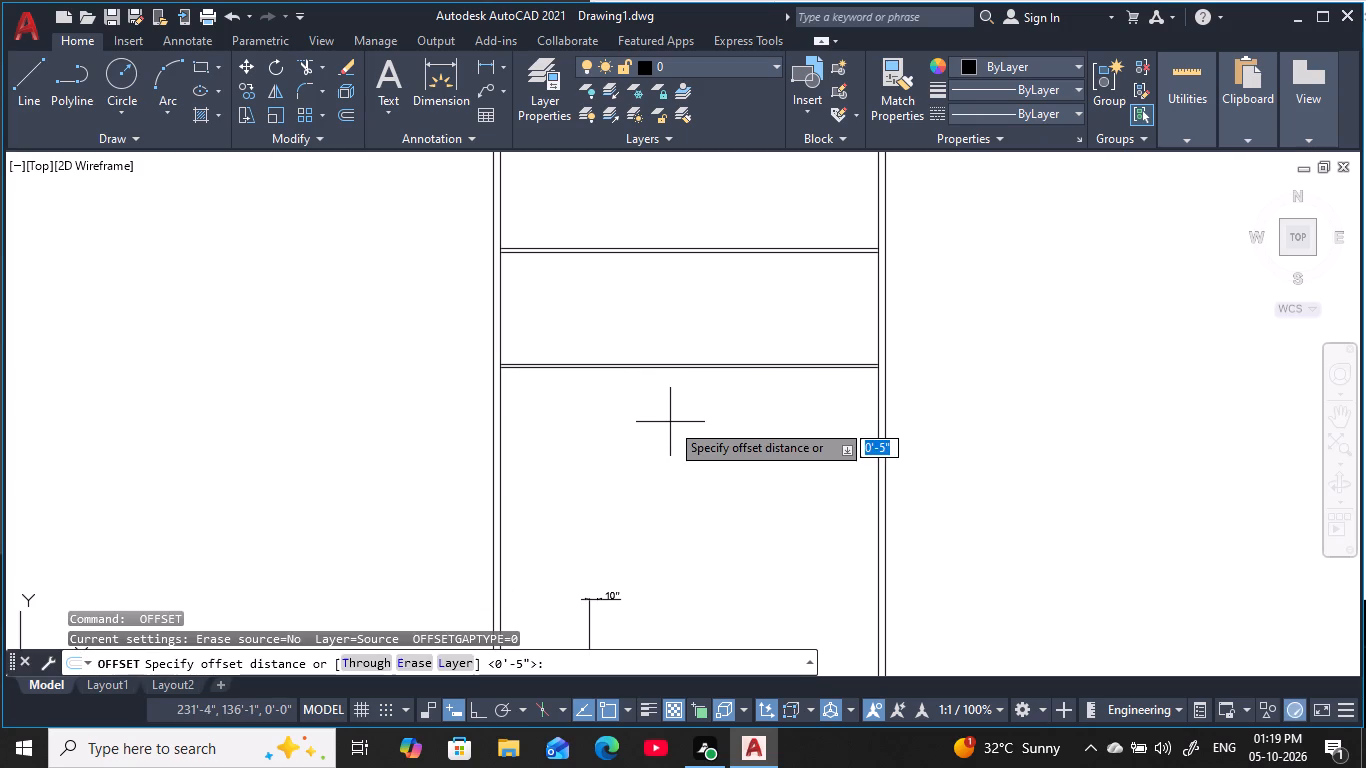
{"action": "type", "text": "11'5"}
{"action": "key", "text": "space"}
{"action": "left_click", "coordinate": [686, 369]}
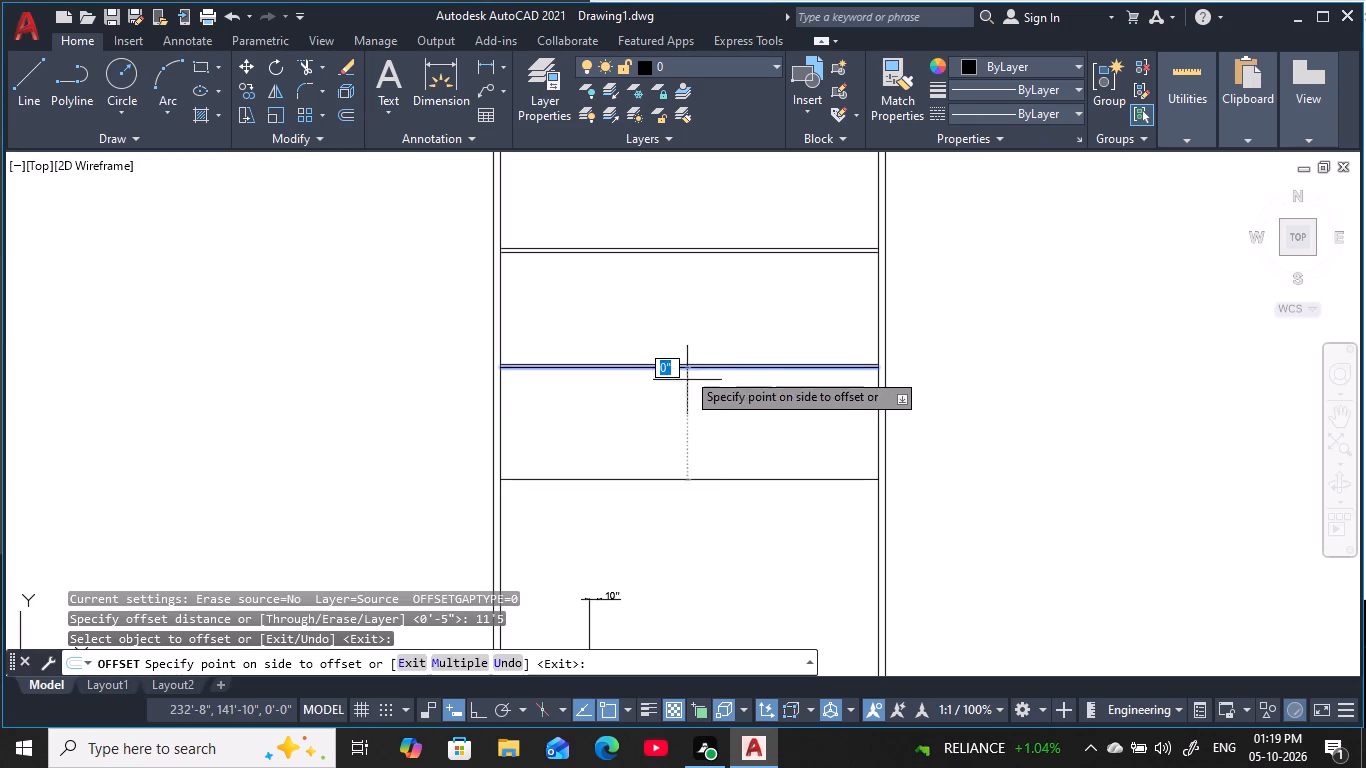
{"action": "left_click", "coordinate": [725, 632]}
{"action": "middle_click_drag", "start_coordinate": [720, 527], "coordinate": [731, 428]}
{"action": "key", "text": "Escape"}
{"action": "key", "text": "Escape"}
{"action": "key", "text": "Escape"}
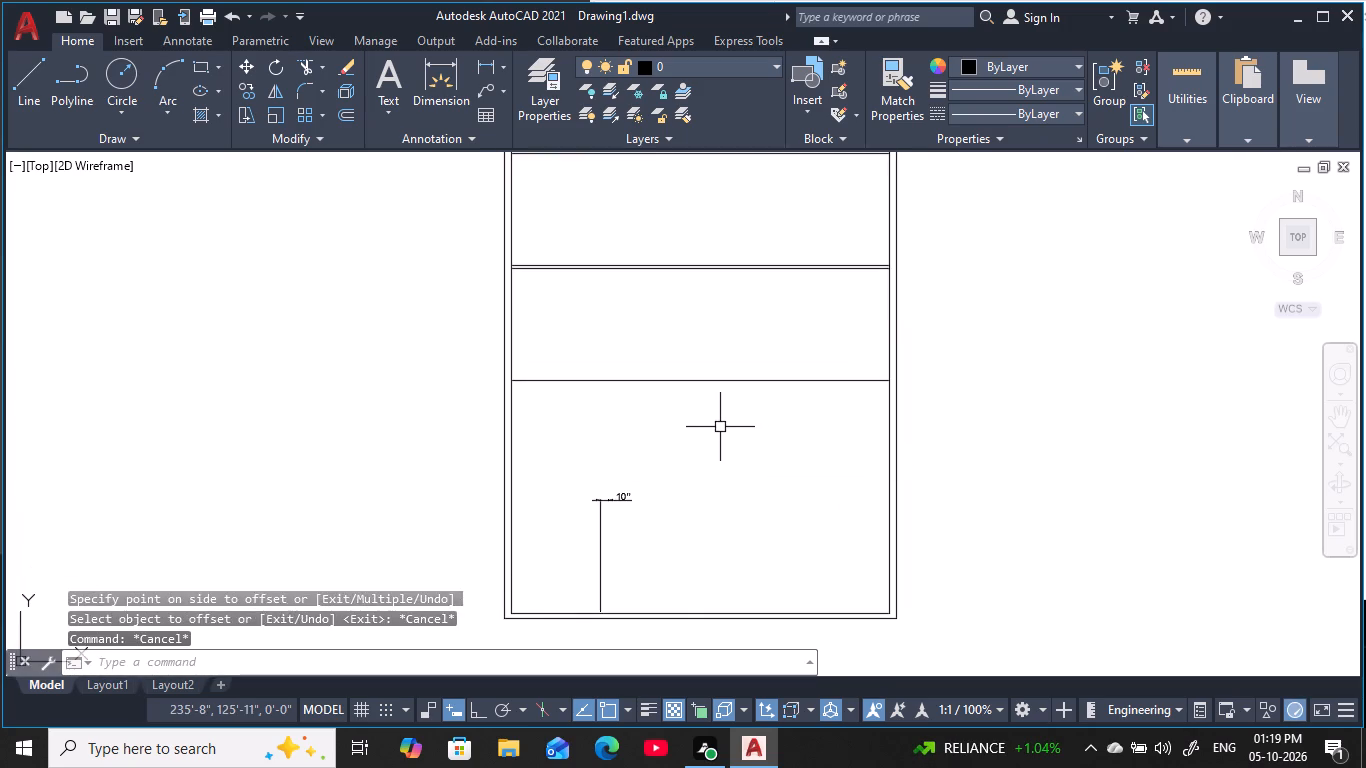
{"action": "key", "text": "Escape"}
{"action": "key", "text": "Escape"}
Offset the third partition line 4.5" downward to give the partition its thickness.
{"action": "key", "text": "space"}
{"action": "type", "text": "4.5"}
{"action": "key", "text": "space"}
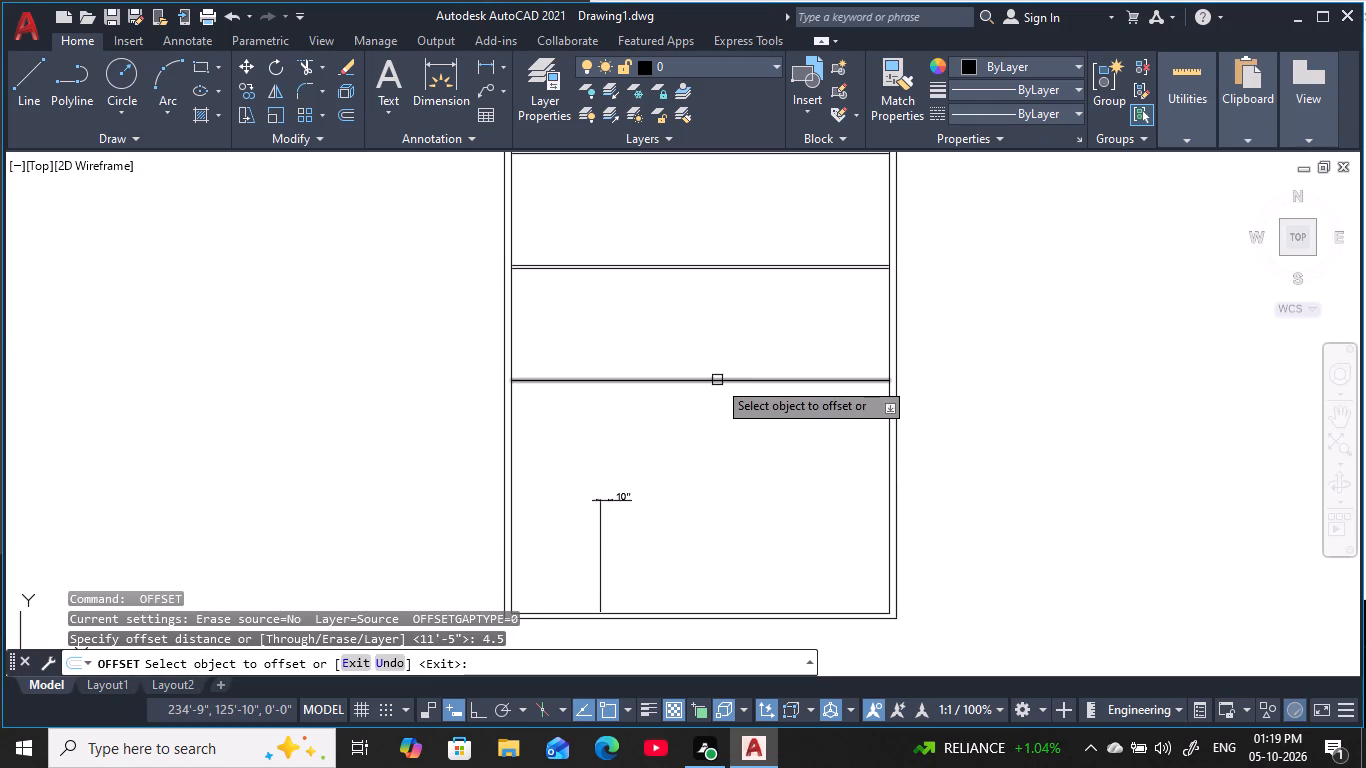
{"action": "left_click", "coordinate": [717, 380]}
{"action": "left_click", "coordinate": [733, 606]}
{"action": "key", "text": "Escape"}
{"action": "key", "text": "Escape"}
{"action": "key", "text": "Escape"}
{"action": "key", "text": "Escape"}
{"action": "key", "text": "Escape"}
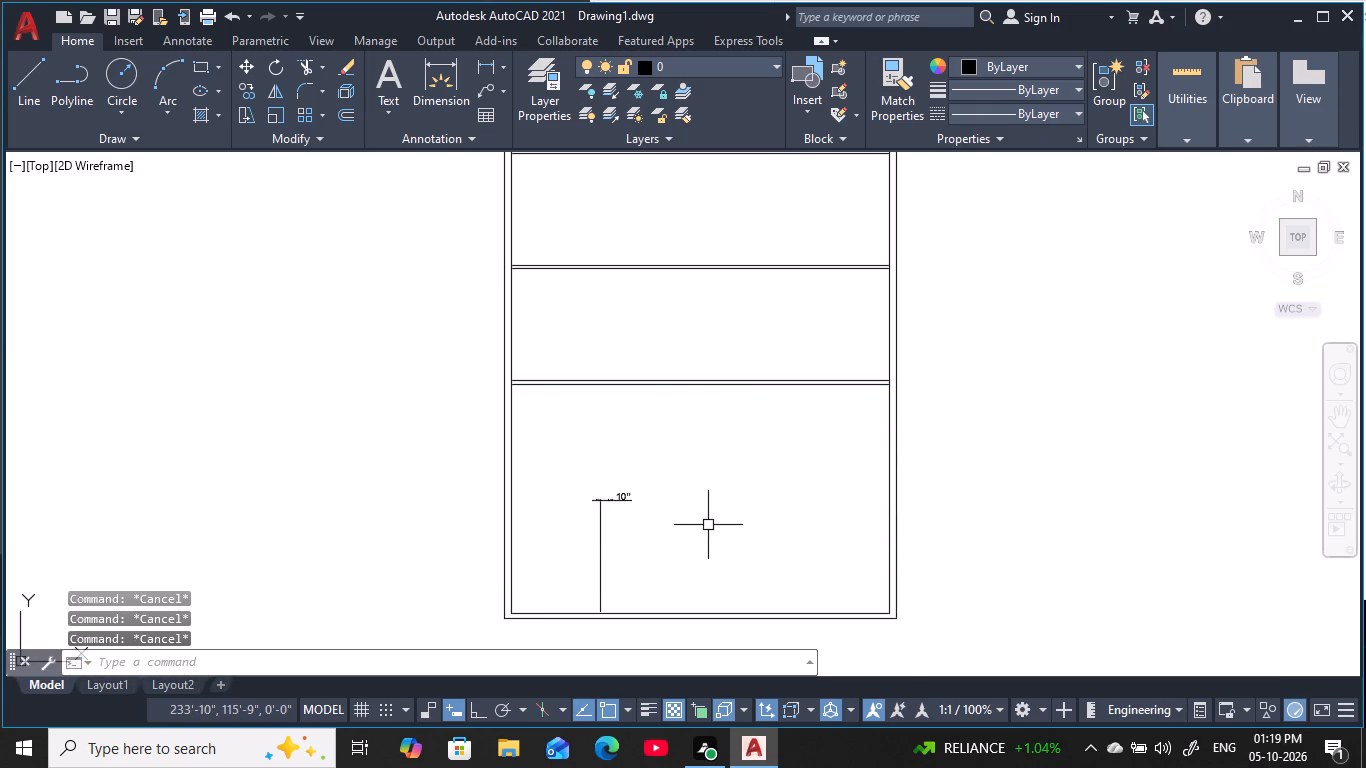
Offset the lower line of the third partition 11'5" downward to start the fourth horizontal partition.
{"action": "type", "text": "o 11"}
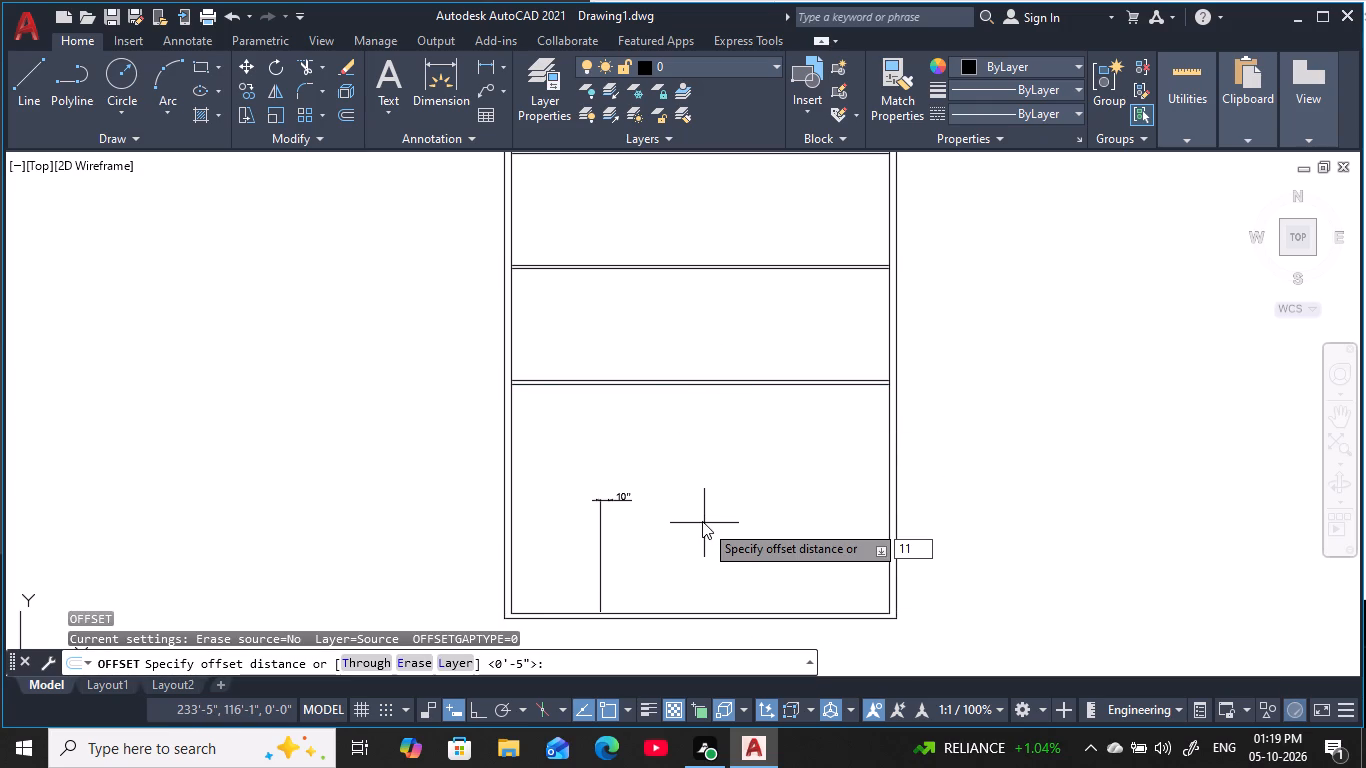
{"action": "type", "text": "'5"}
{"action": "key", "text": "space"}
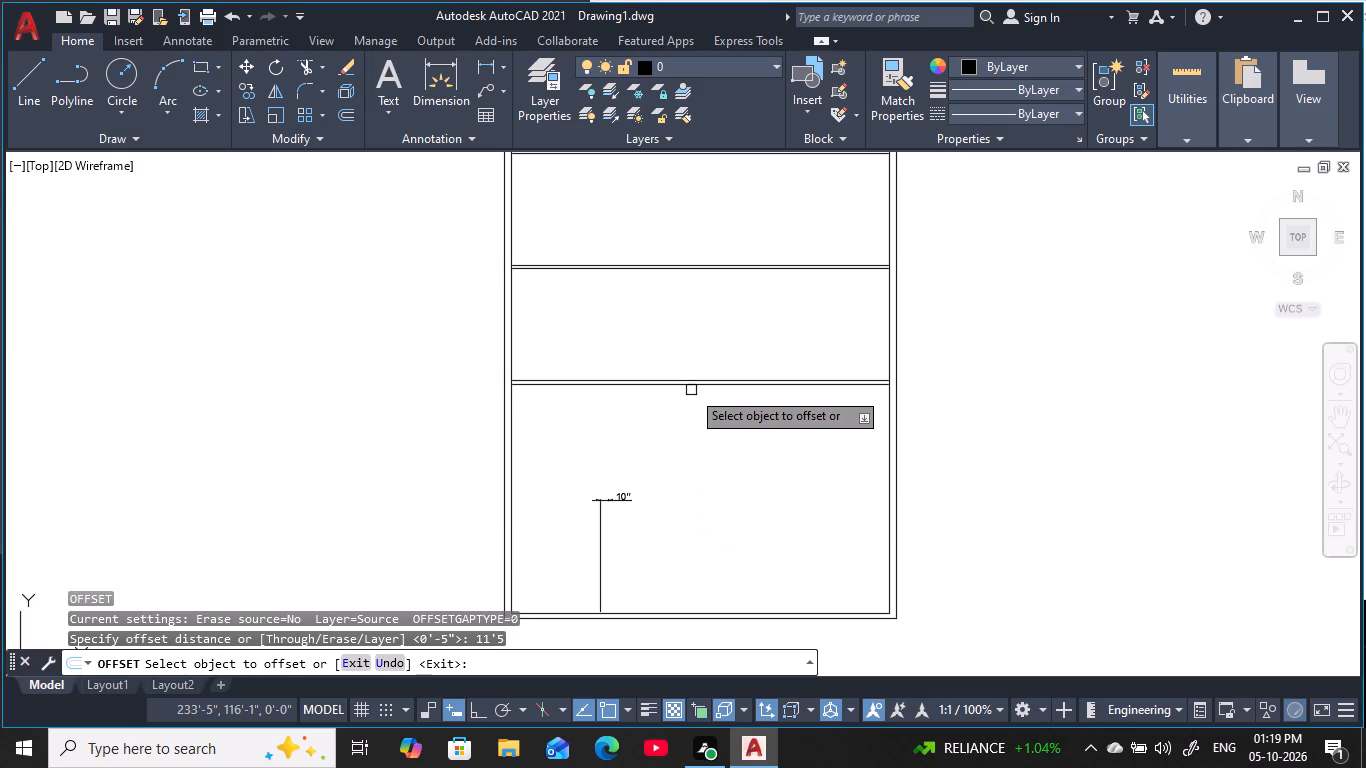
{"action": "left_click", "coordinate": [691, 386]}
{"action": "left_click", "coordinate": [693, 577]}
{"action": "key", "text": "Escape"}
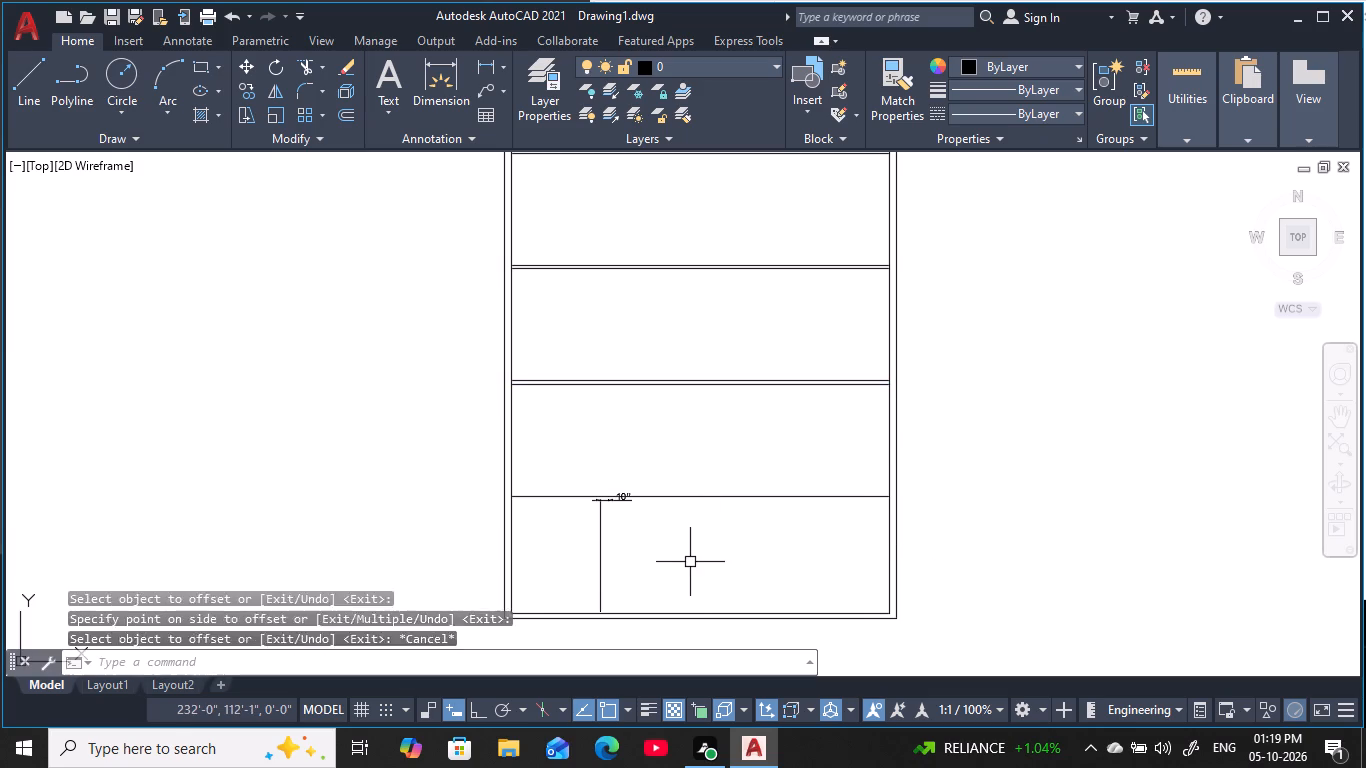
{"action": "key", "text": "Escape"}
{"action": "key", "text": "Escape"}
{"action": "key", "text": "Escape"}
{"action": "key", "text": "Escape"}
{"action": "key", "text": "o"}
{"action": "key", "text": "Escape"}
{"action": "key", "text": "Escape"}
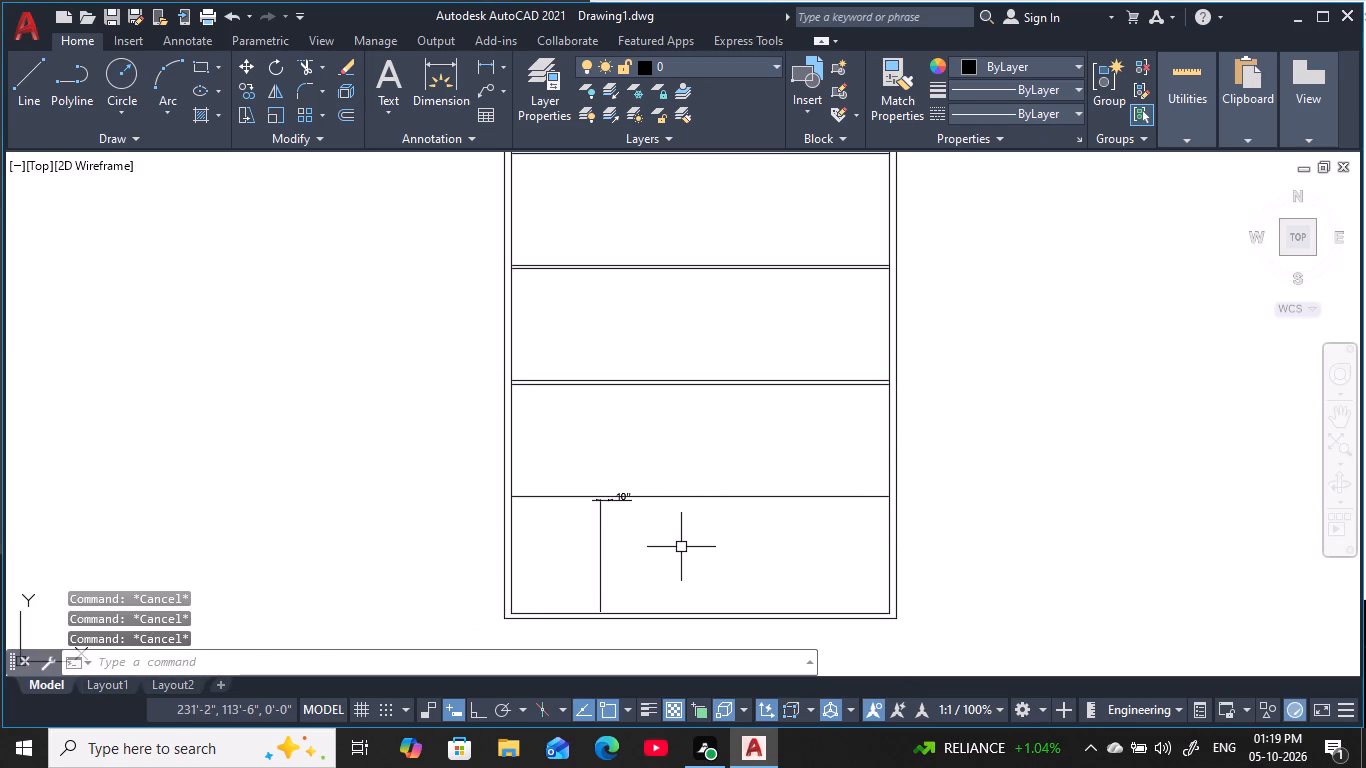
{"action": "key", "text": "Escape"}
{"action": "key", "text": "Escape"}
Offset the fourth partition line 4.5" downward to give the partition its thickness.
{"action": "key", "text": "o"}
{"action": "key", "text": "space"}
{"action": "type", "text": "4.5"}
{"action": "key", "text": "space"}
{"action": "left_click", "coordinate": [697, 495]}
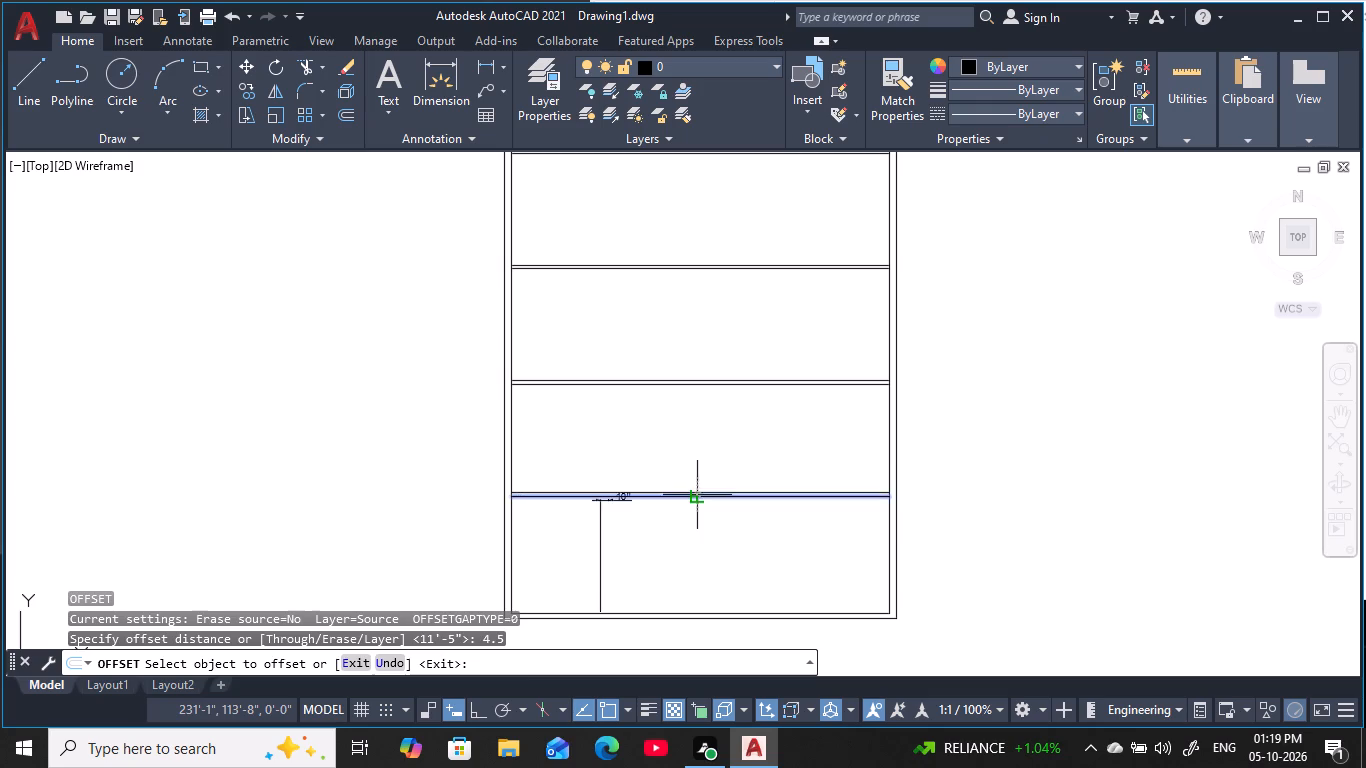
{"action": "left_click", "coordinate": [710, 564]}
{"action": "key", "text": "Escape"}
{"action": "key", "text": "Escape"}
Delete the leftover 10" dimension near the fourth partition.
{"action": "scroll", "coordinate": [610, 493], "scroll_direction": "up", "scroll_amount": 3}
{"action": "key", "text": "Escape"}
{"action": "key", "text": "Escape"}
{"action": "key", "text": "Escape"}
{"action": "middle_click_drag", "start_coordinate": [628, 544], "coordinate": [627, 520]}
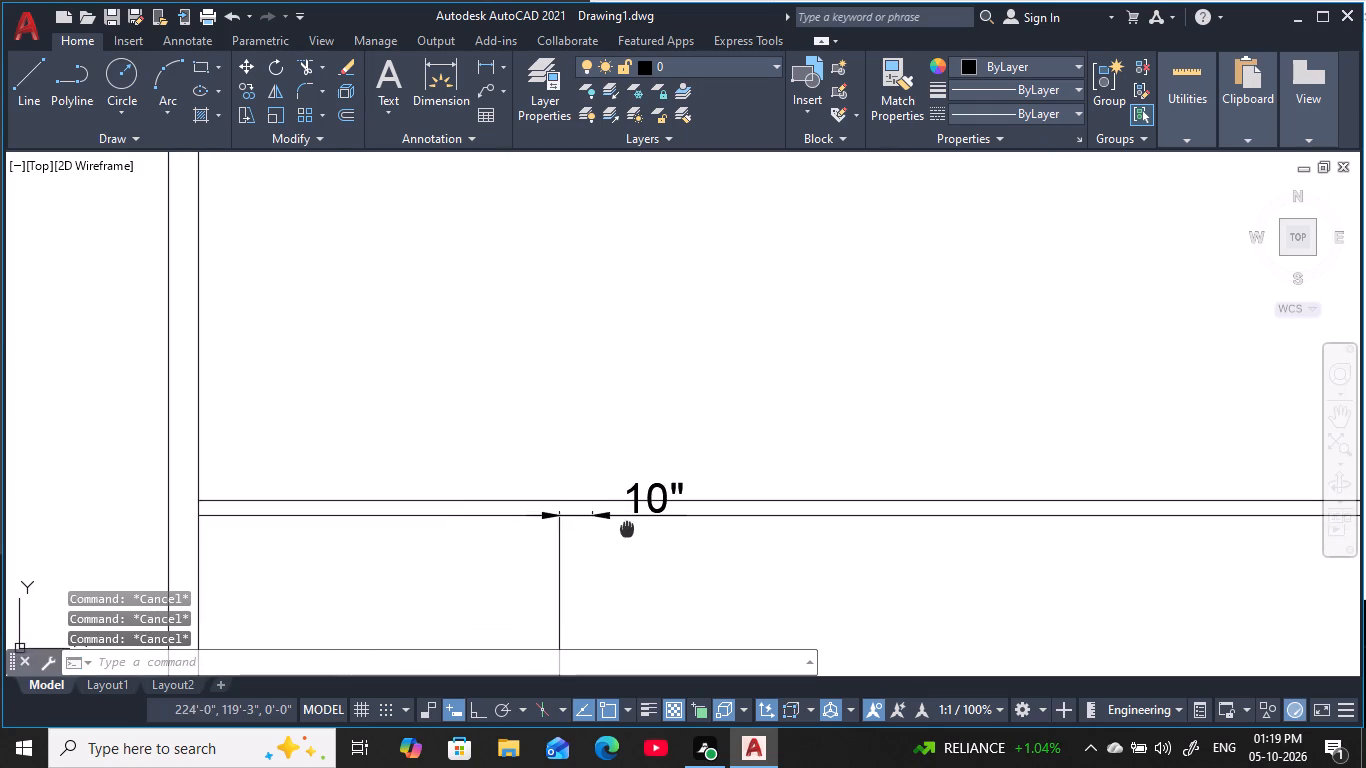
{"action": "middle_click_drag", "start_coordinate": [627, 520], "coordinate": [631, 402]}
{"action": "key", "text": "Escape"}
{"action": "key", "text": "Escape"}
{"action": "key", "text": "Escape"}
{"action": "left_click", "coordinate": [663, 548]}
{"action": "left_click", "coordinate": [412, 468]}
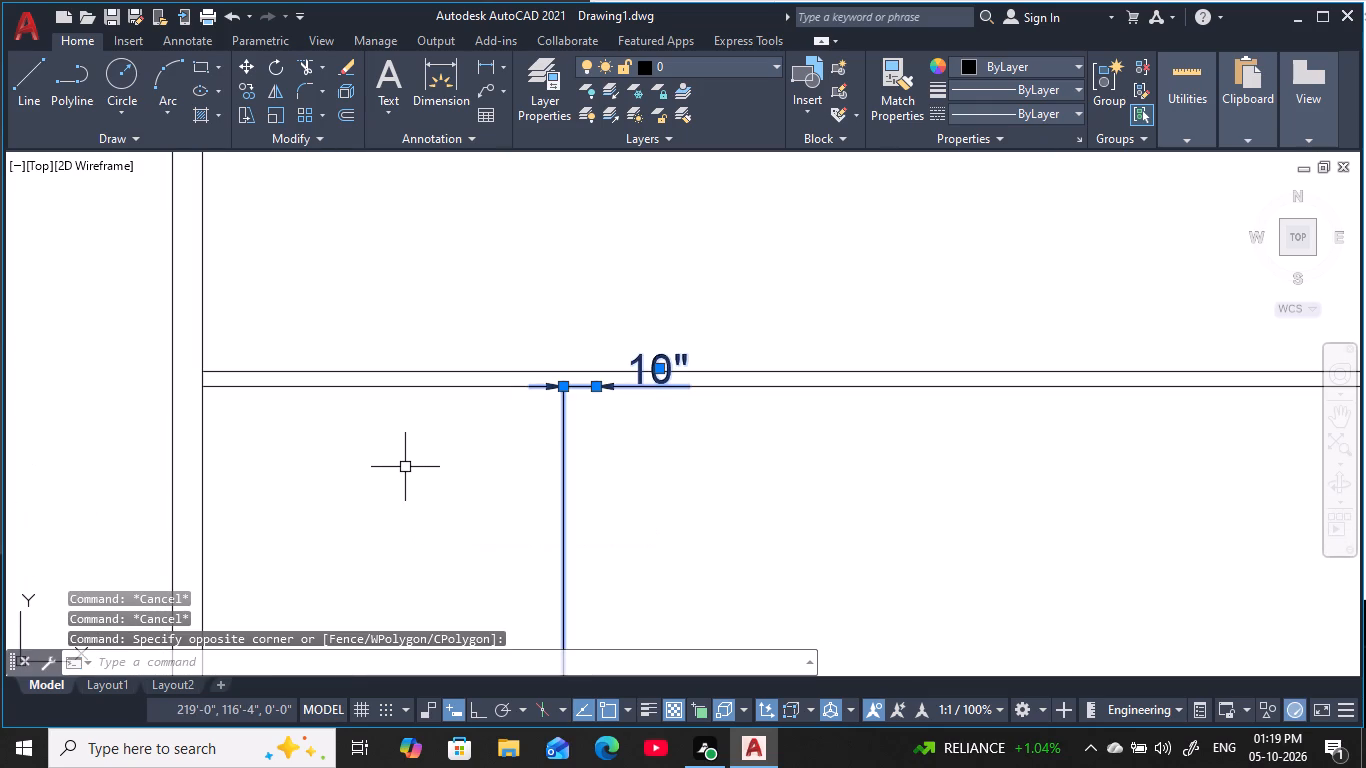
{"action": "key", "text": "Delete"}
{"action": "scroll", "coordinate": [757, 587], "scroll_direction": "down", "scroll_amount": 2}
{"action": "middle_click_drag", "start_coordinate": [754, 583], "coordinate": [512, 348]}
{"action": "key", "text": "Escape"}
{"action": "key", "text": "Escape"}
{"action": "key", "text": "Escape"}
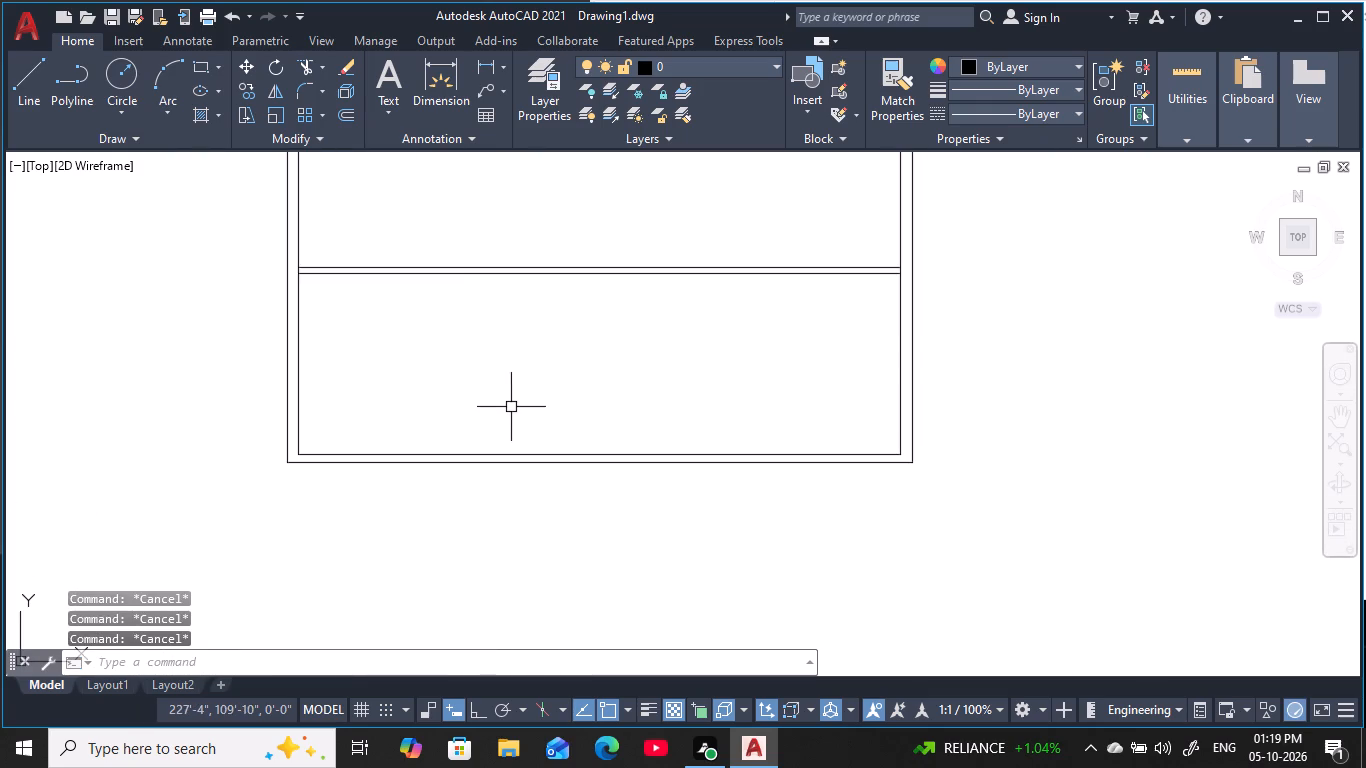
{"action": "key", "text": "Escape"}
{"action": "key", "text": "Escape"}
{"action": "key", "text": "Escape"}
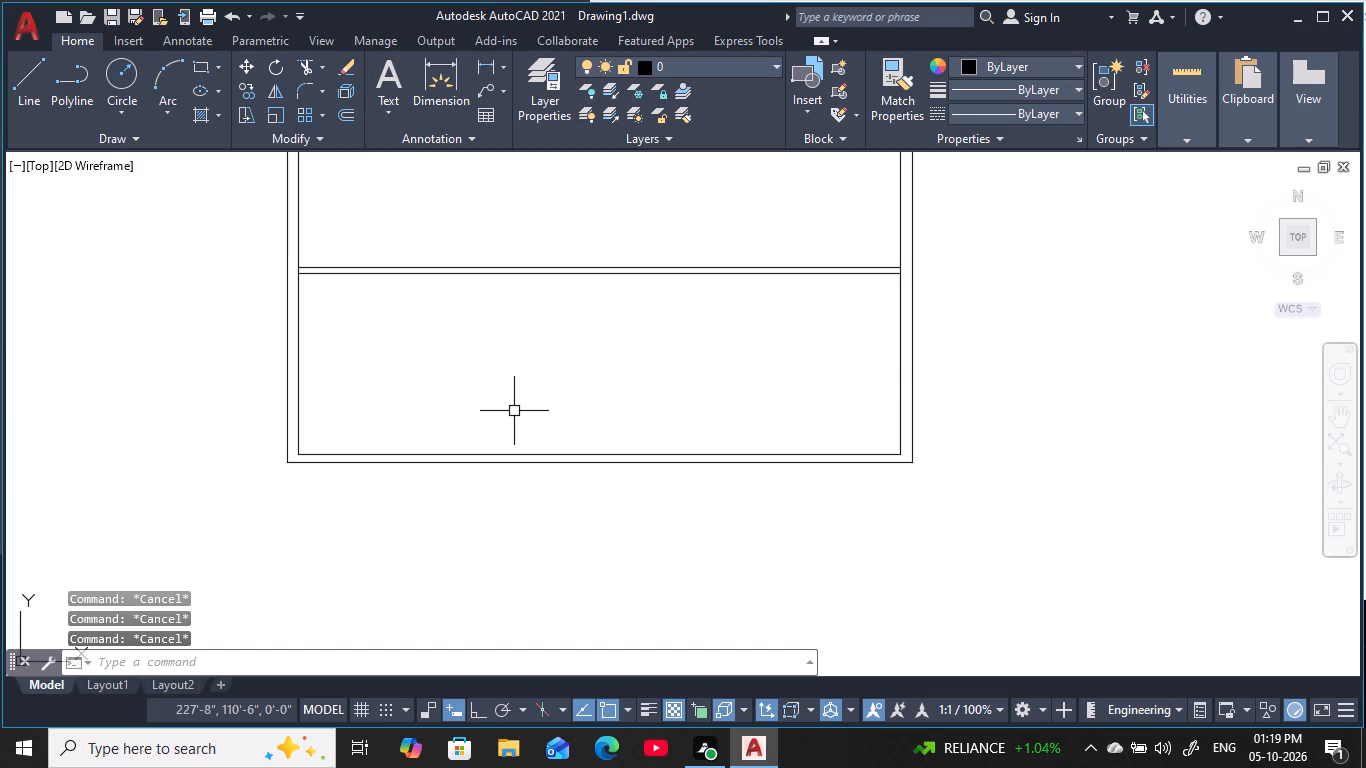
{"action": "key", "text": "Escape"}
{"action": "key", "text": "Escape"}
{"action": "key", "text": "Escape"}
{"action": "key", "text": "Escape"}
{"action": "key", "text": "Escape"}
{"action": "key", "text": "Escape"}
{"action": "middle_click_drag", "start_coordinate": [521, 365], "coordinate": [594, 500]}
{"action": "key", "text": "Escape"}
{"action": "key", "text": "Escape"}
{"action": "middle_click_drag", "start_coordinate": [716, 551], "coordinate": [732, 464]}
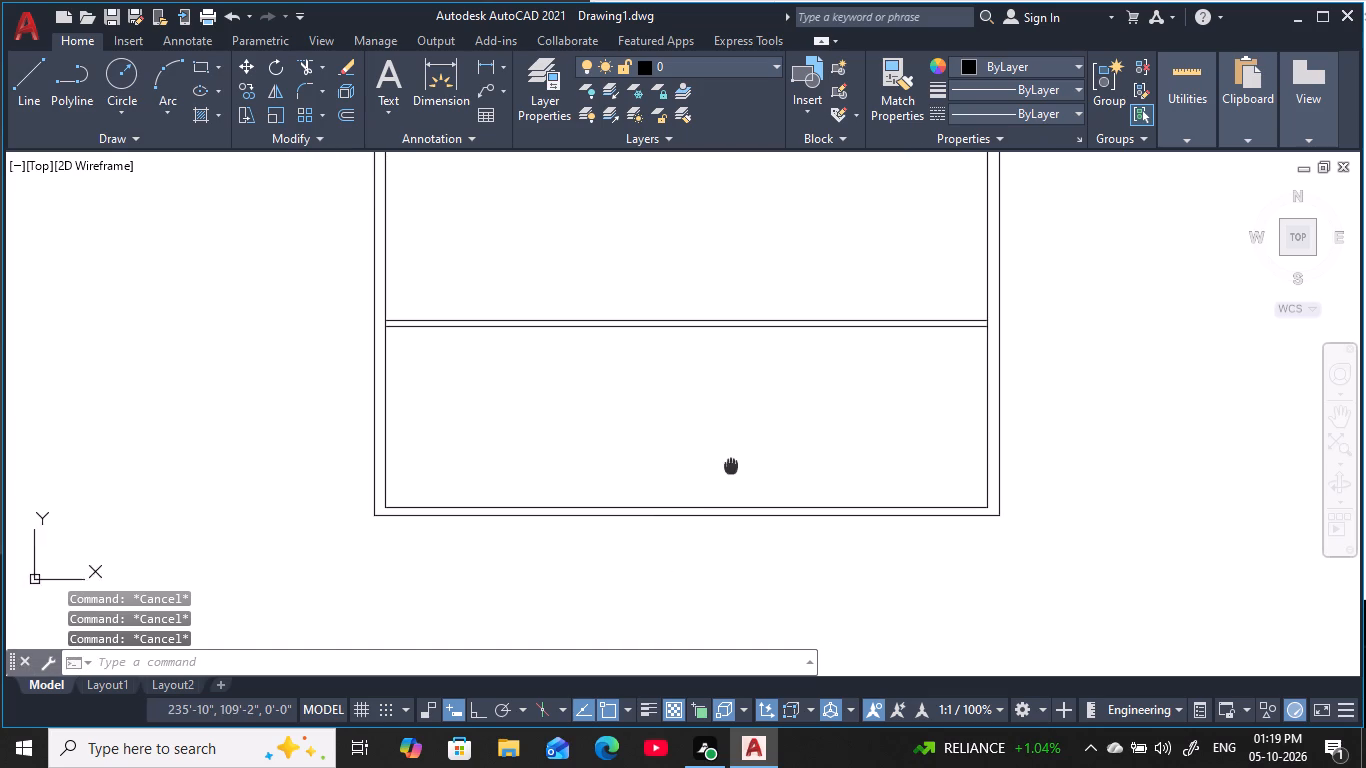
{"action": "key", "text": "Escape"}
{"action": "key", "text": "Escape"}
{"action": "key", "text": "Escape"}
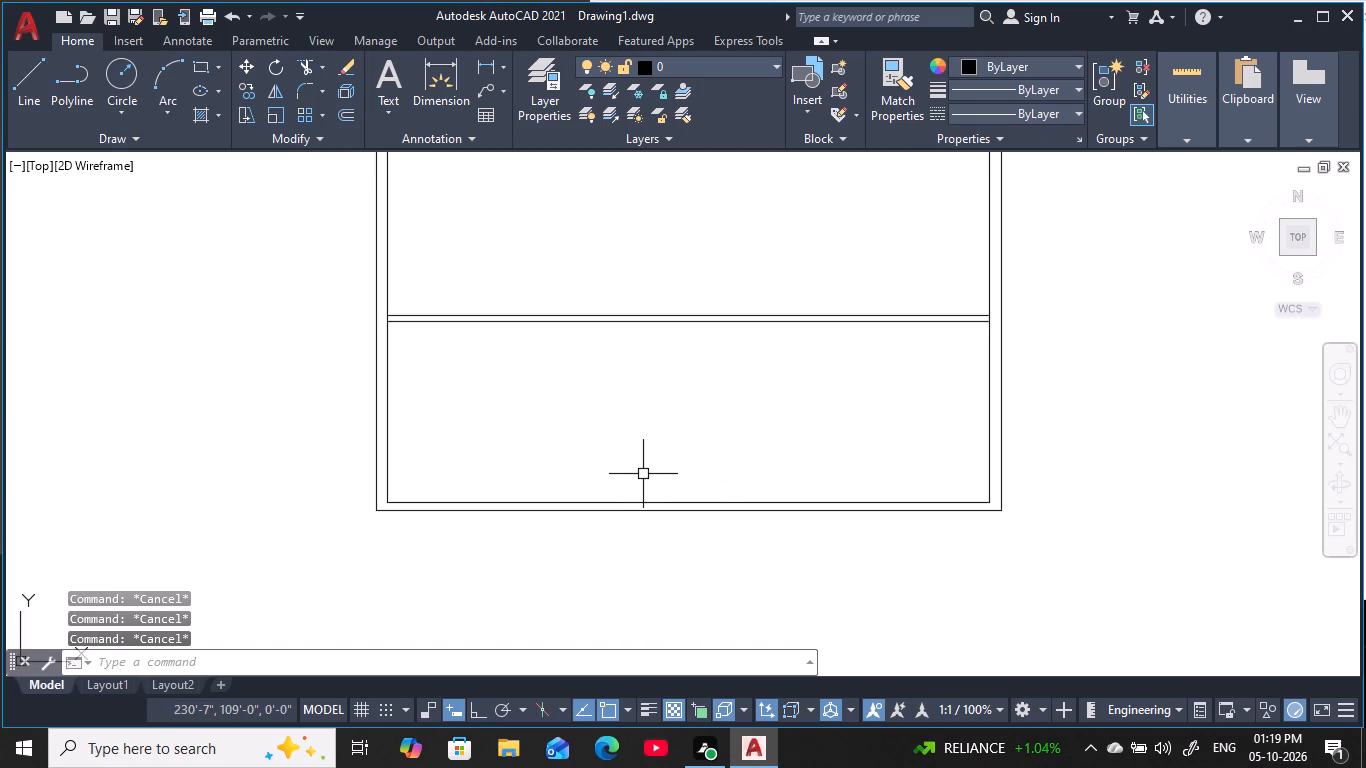
Measure the clear height between the bottom wall's inner line and the fourth partition's lower line with a linear dimension.
{"action": "type", "text": "dli"}
{"action": "key", "text": "space"}
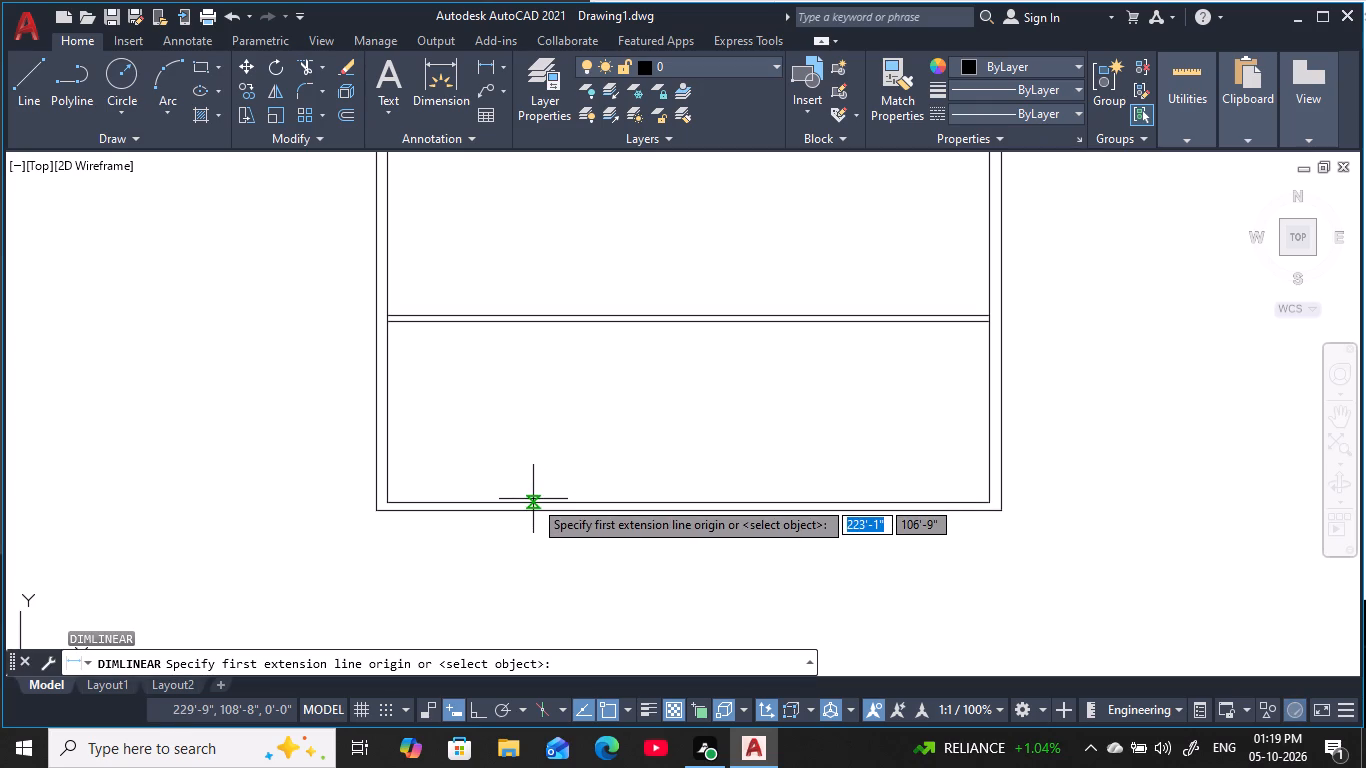
{"action": "scroll", "coordinate": [534, 502], "scroll_direction": "up", "scroll_amount": 2}
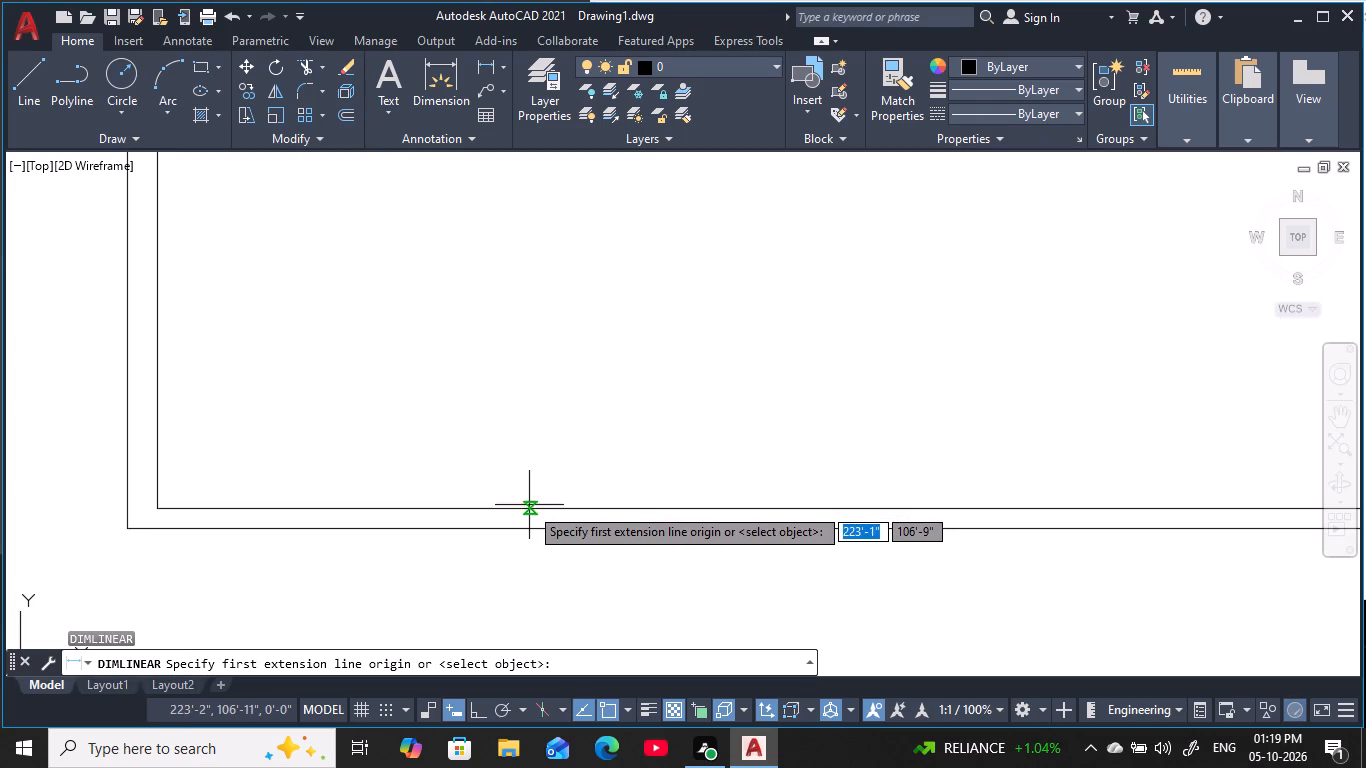
{"action": "left_click", "coordinate": [527, 510]}
{"action": "middle_click_drag", "start_coordinate": [539, 287], "coordinate": [493, 473]}
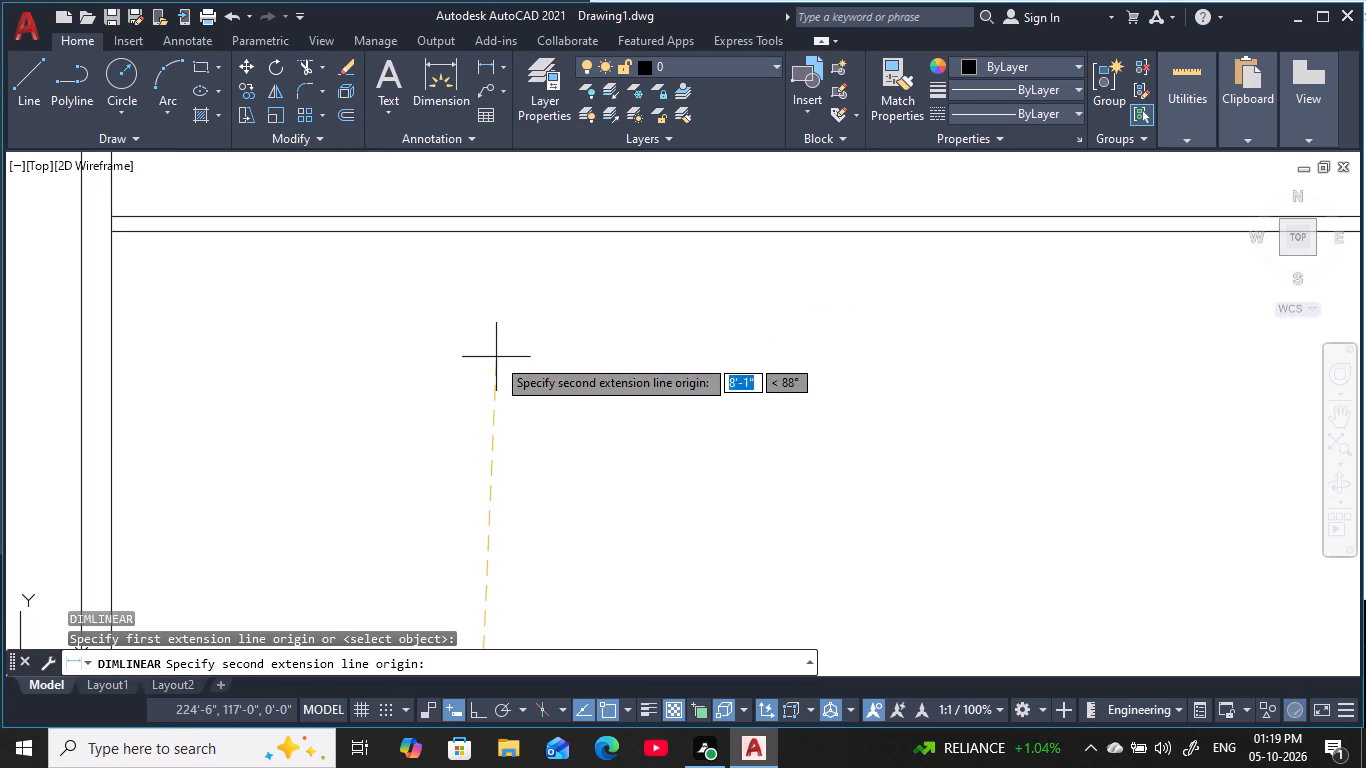
{"action": "left_click", "coordinate": [490, 234]}
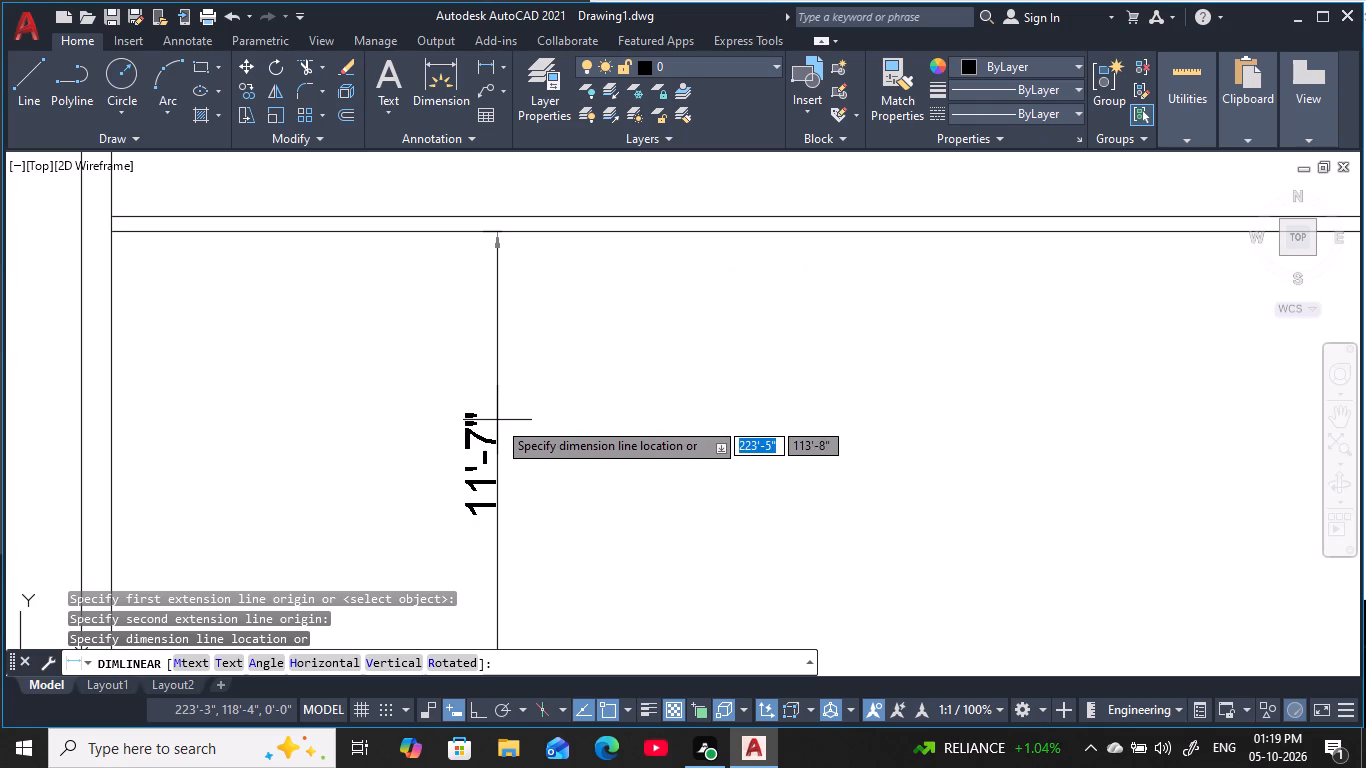
{"action": "key", "text": "Escape"}
{"action": "key", "text": "Escape"}
{"action": "key", "text": "Escape"}
{"action": "key", "text": "Escape"}
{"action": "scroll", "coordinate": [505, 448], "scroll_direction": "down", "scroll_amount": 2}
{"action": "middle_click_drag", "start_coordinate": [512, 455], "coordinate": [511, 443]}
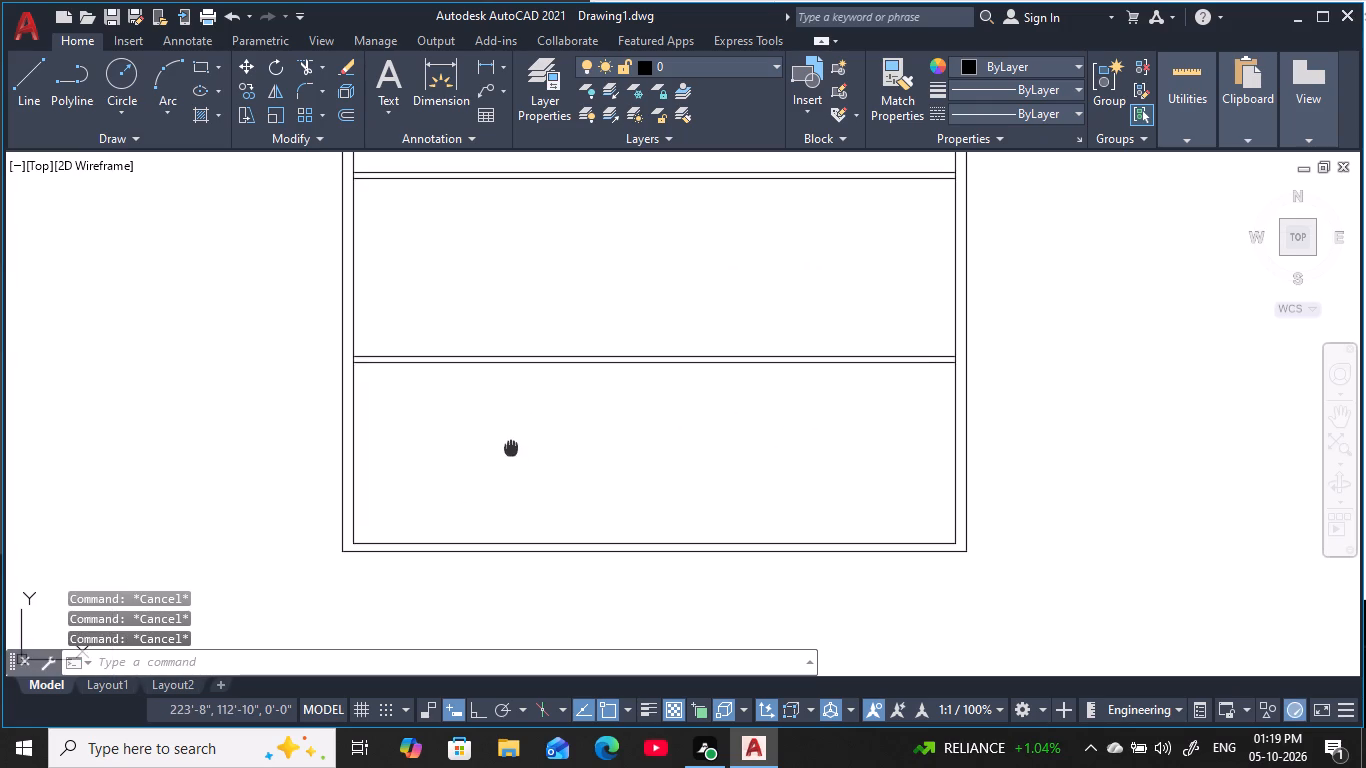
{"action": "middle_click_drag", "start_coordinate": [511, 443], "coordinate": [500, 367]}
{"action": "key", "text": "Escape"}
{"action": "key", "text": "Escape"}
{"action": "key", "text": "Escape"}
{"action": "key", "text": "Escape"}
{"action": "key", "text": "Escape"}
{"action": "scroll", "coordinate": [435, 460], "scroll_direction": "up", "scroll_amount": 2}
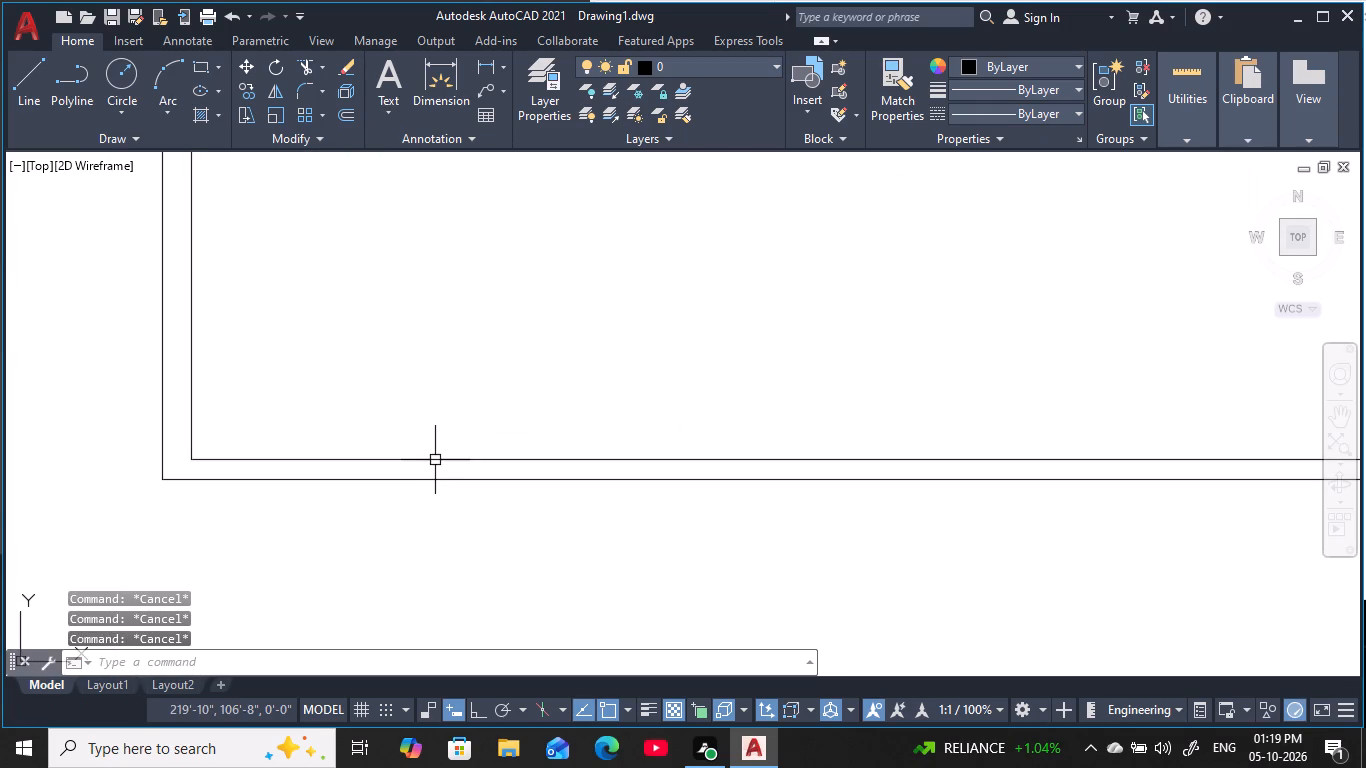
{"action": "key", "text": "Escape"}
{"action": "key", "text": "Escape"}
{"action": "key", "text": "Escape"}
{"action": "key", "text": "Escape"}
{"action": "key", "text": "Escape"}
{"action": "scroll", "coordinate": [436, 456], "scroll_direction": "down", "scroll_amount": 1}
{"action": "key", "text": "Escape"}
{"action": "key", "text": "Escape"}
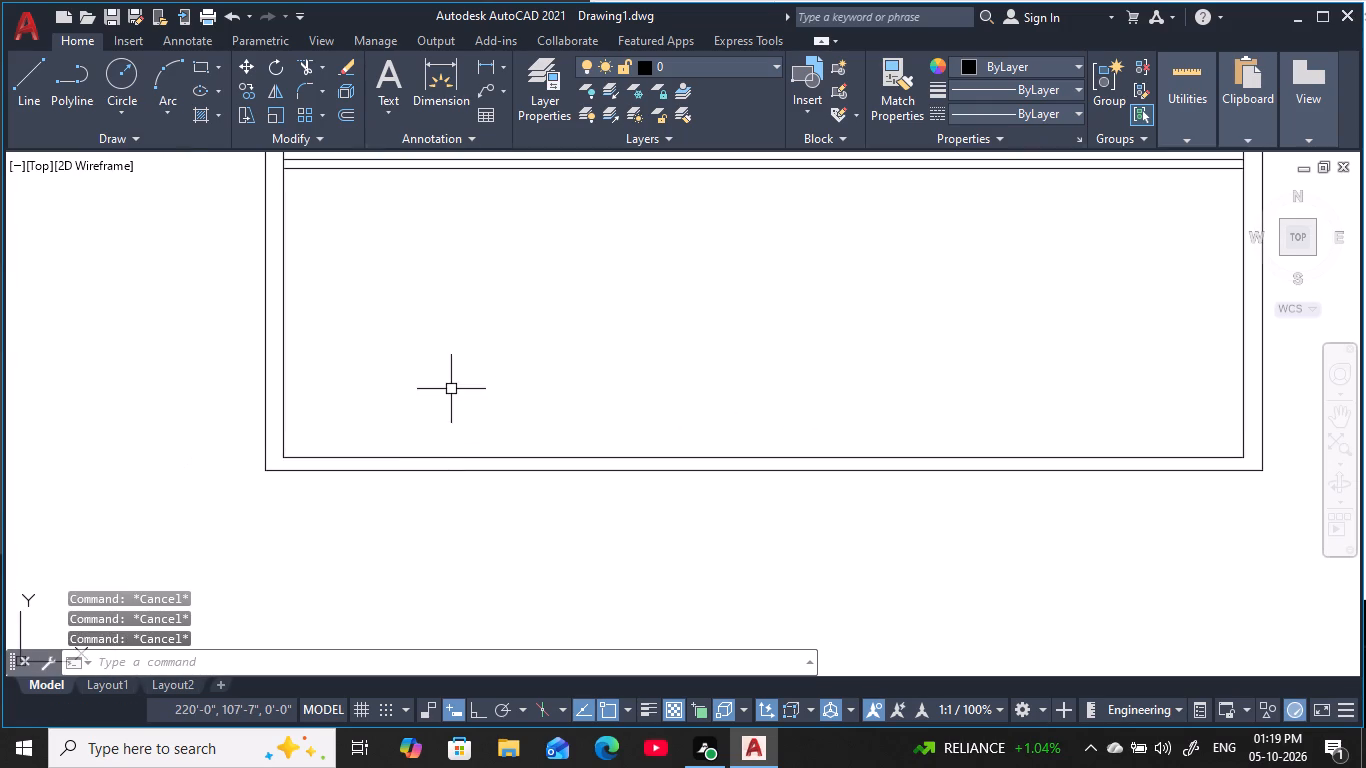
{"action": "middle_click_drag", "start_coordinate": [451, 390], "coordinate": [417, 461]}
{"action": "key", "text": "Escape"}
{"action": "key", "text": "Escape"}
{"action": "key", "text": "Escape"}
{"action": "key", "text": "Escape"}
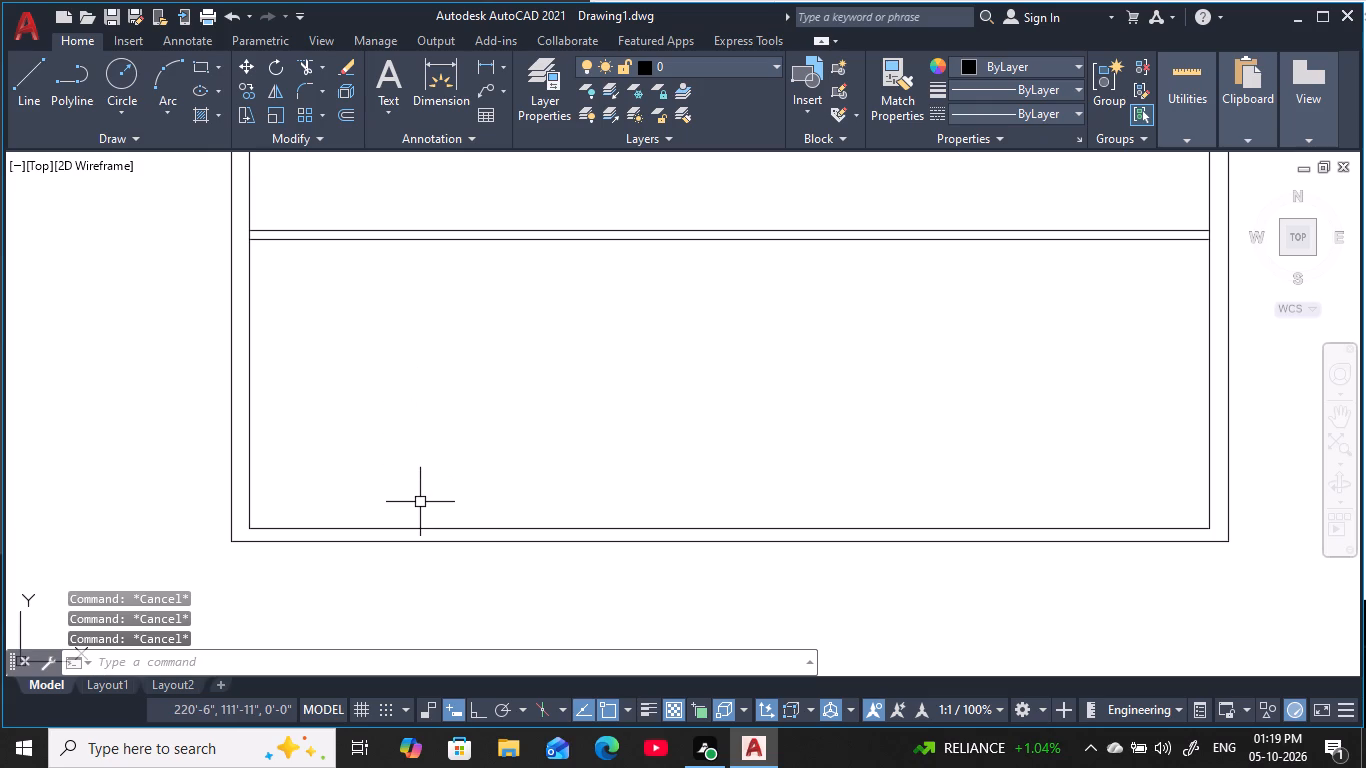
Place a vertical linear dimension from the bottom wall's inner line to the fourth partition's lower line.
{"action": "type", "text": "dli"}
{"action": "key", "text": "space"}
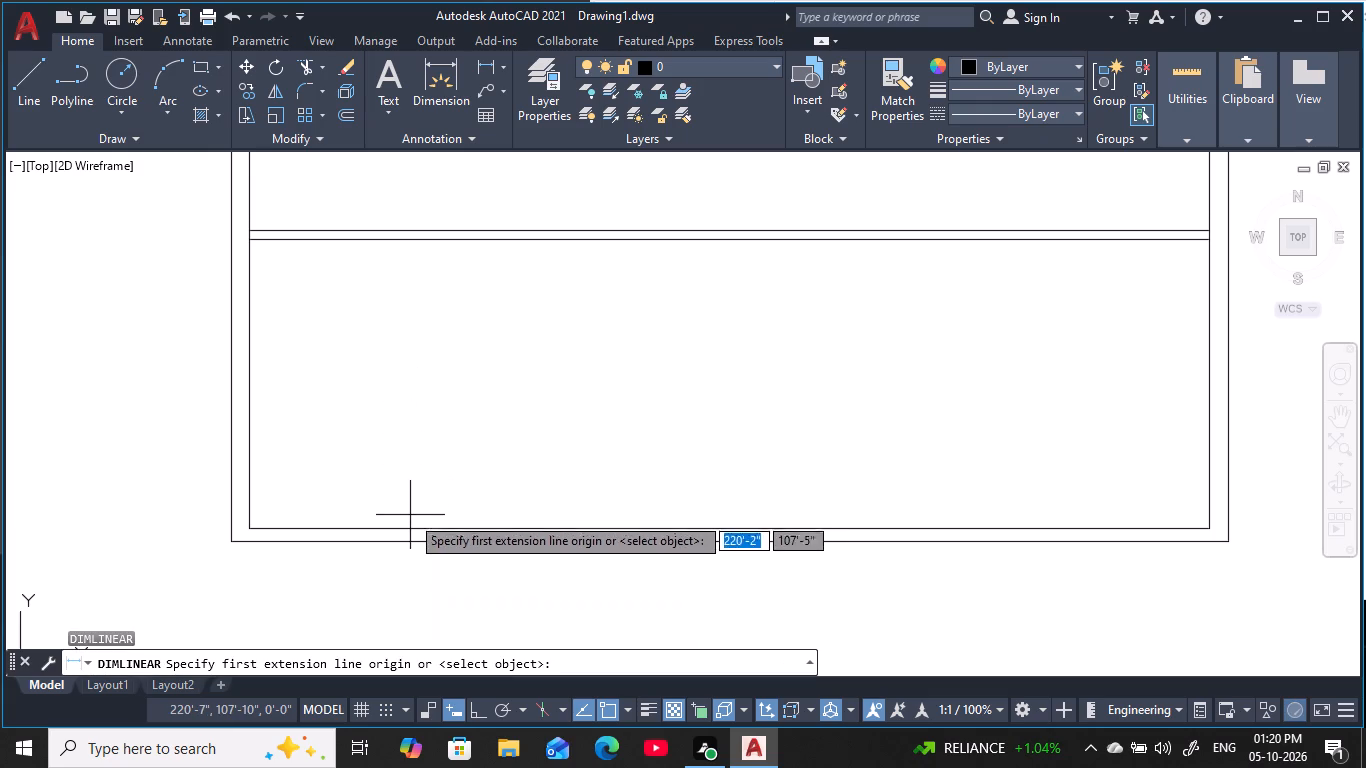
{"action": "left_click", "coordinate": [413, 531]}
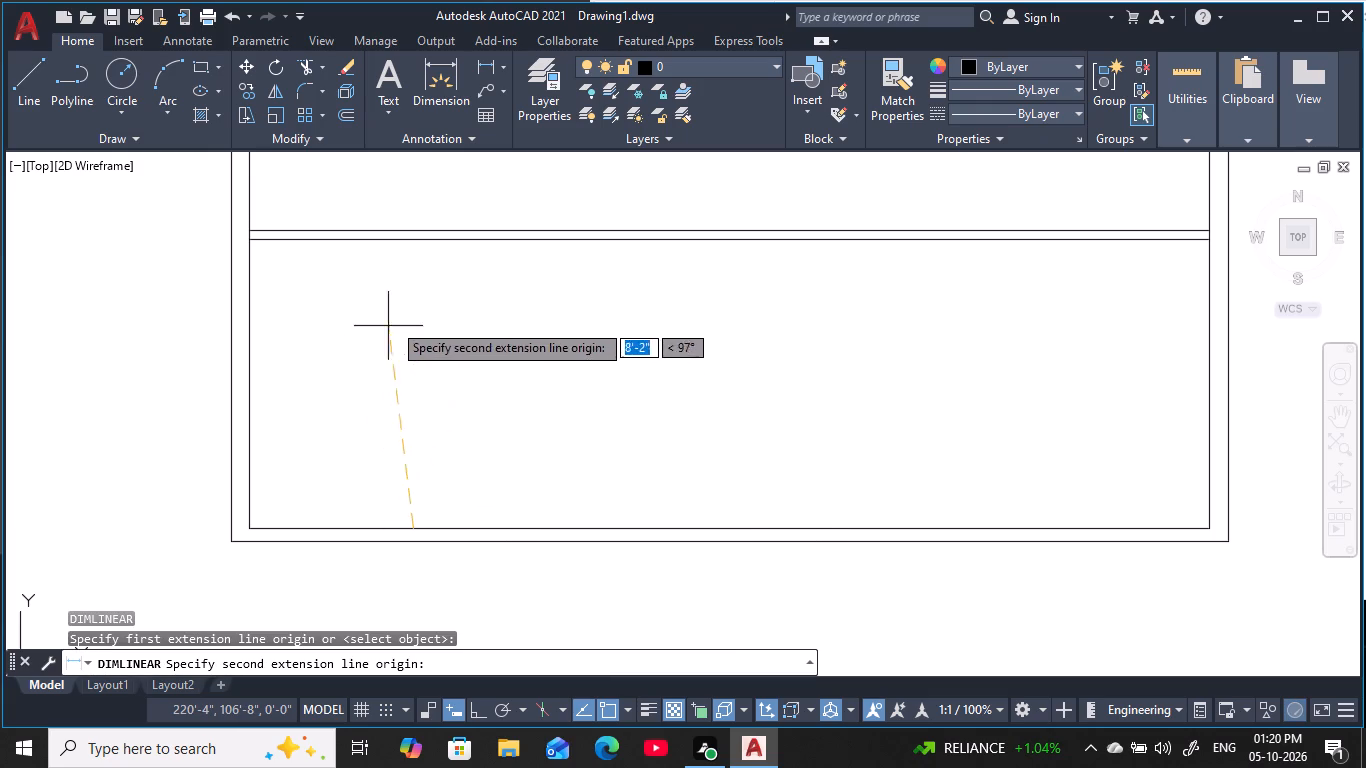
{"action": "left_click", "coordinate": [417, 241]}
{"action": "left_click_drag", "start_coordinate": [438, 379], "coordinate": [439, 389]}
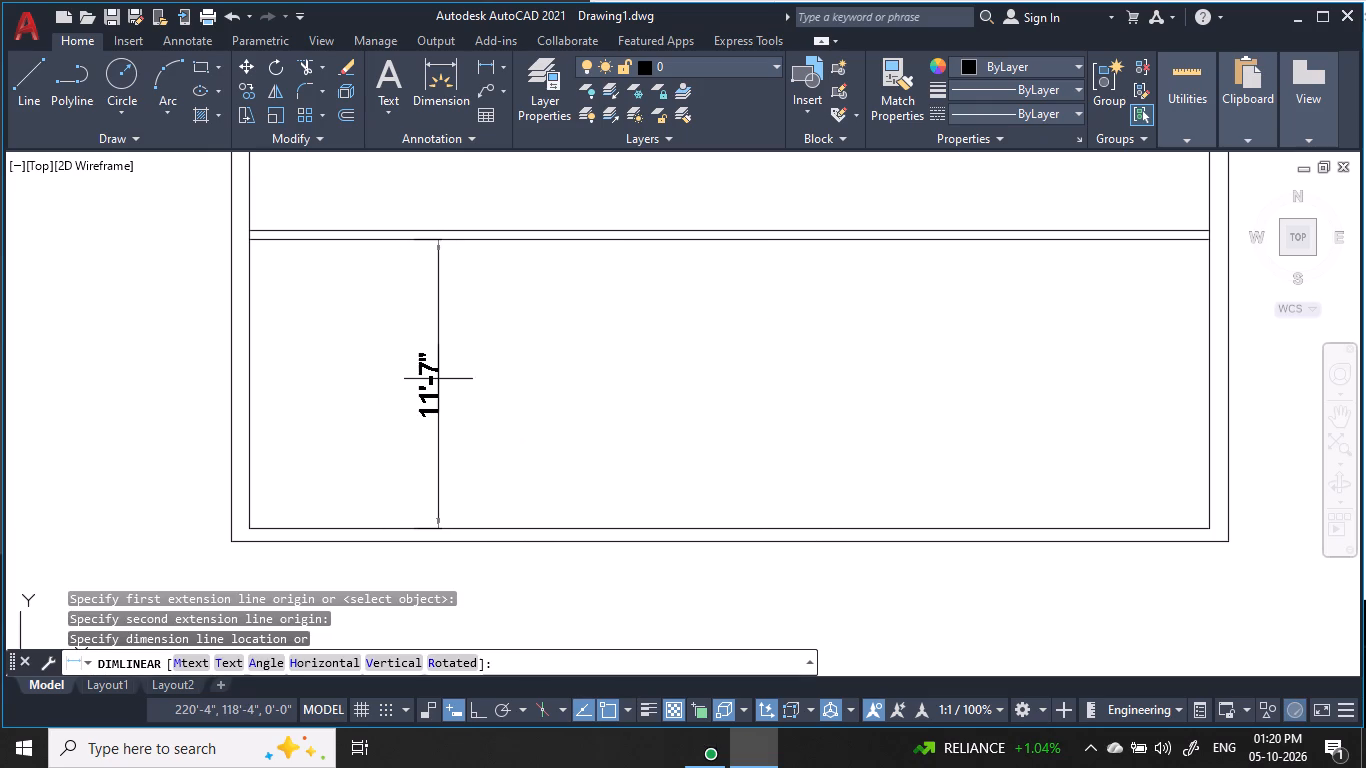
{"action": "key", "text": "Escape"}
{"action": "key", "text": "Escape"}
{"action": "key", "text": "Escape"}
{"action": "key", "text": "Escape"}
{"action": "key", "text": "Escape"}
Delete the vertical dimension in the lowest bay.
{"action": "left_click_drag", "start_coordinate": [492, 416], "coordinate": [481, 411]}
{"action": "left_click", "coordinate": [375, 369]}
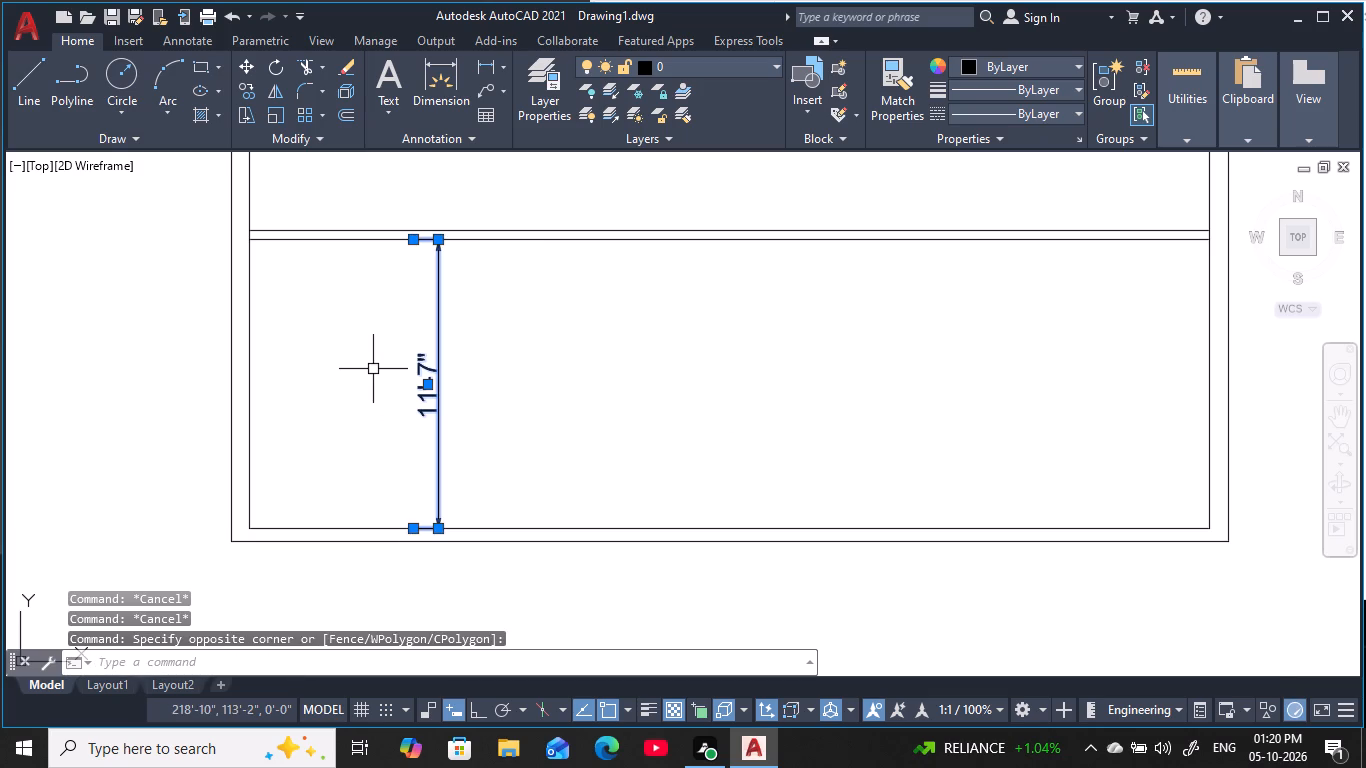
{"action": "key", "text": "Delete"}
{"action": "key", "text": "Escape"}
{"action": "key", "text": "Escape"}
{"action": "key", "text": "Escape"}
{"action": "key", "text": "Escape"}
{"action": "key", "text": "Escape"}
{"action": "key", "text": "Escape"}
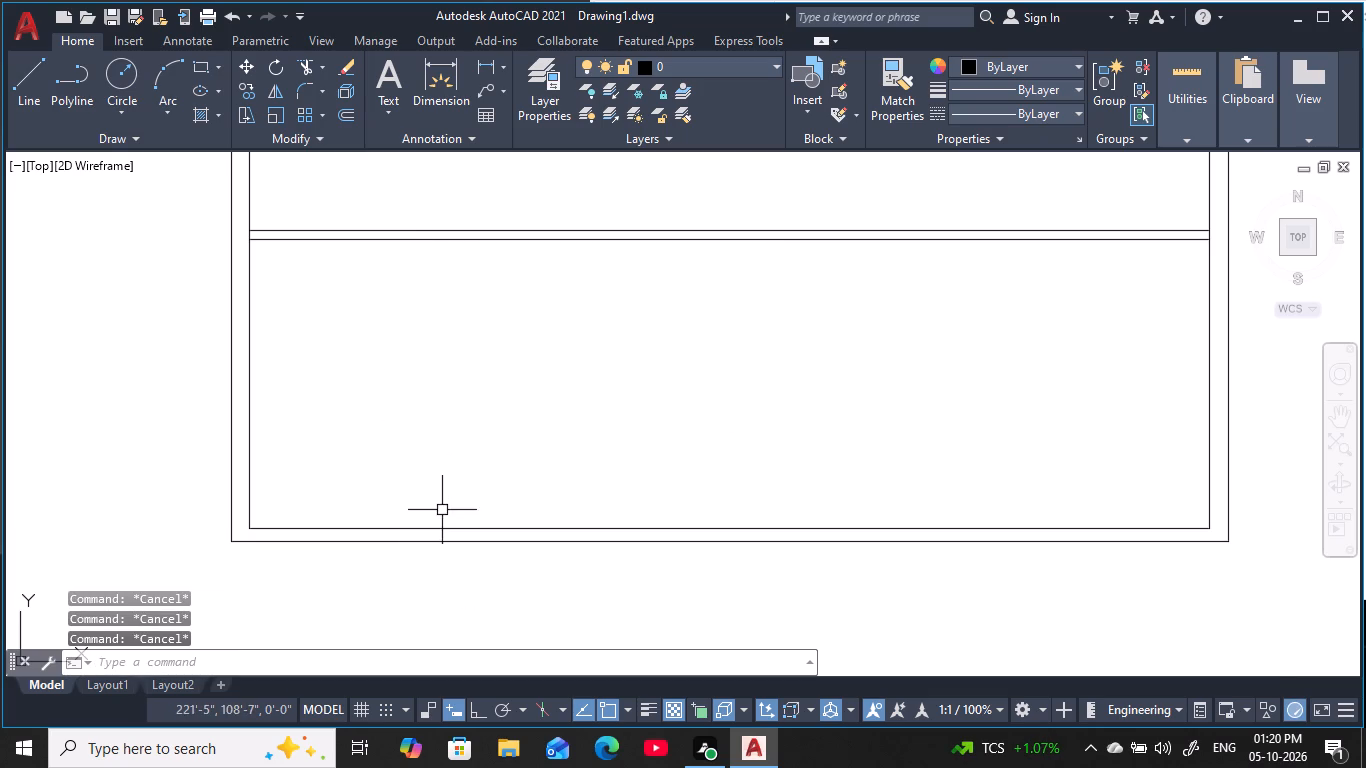
Delete the inner line of the bottom exterior wall.
{"action": "key", "text": "Escape"}
{"action": "left_click", "coordinate": [438, 529]}
{"action": "key", "text": "Delete"}
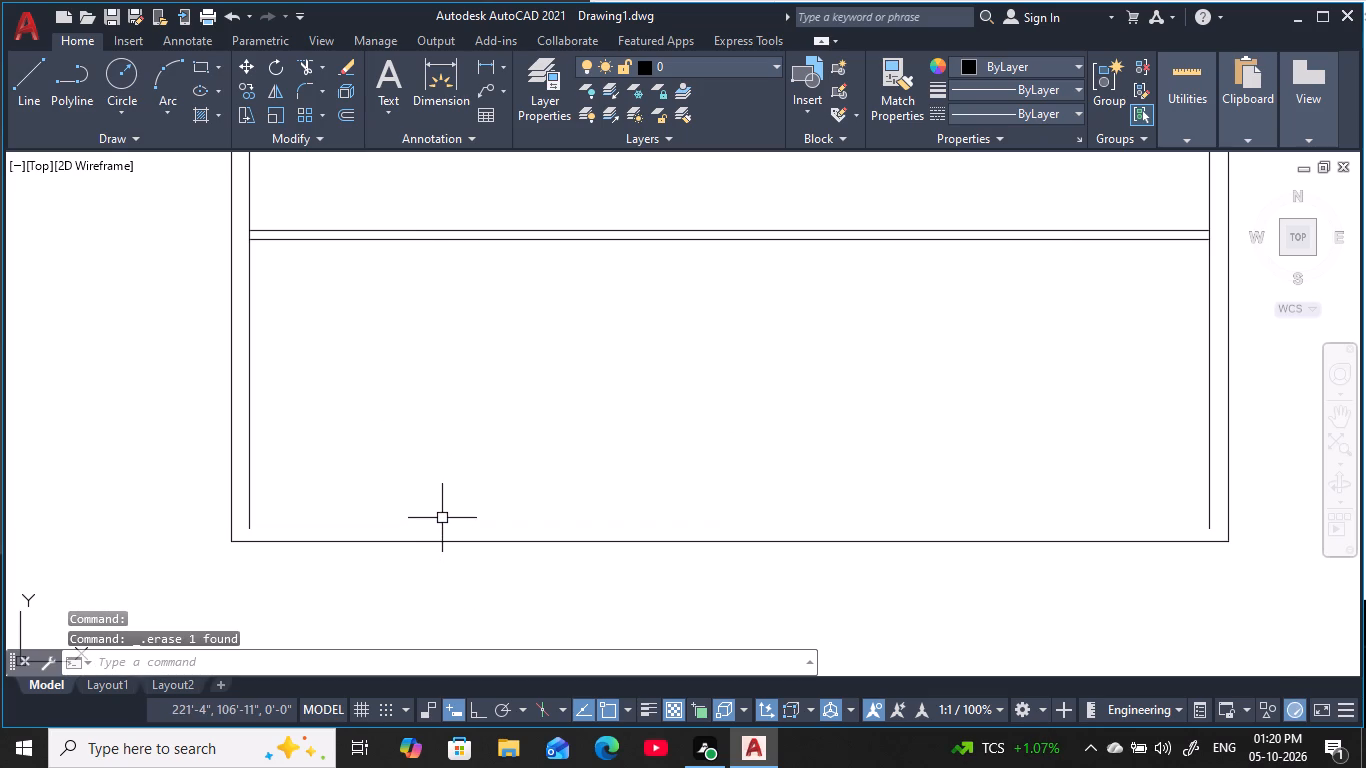
{"action": "key", "text": "Escape"}
{"action": "key", "text": "Escape"}
{"action": "key", "text": "Escape"}
{"action": "key", "text": "Escape"}
{"action": "key", "text": "Escape"}
Offset the outer line of the bottom exterior wall 9" upward to create its new inner line.
{"action": "key", "text": "o"}
{"action": "key", "text": "space"}
{"action": "type", "text": "9"}
{"action": "key", "text": "space"}
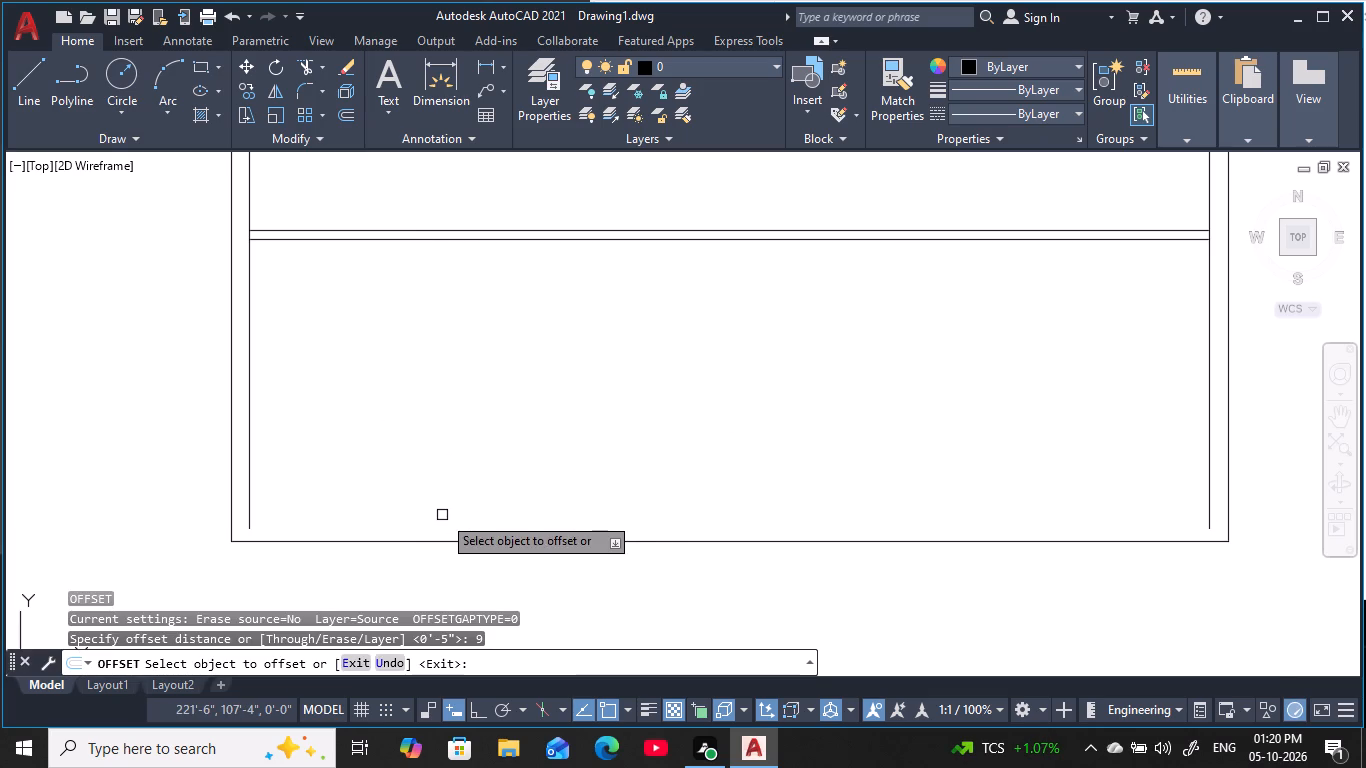
{"action": "left_click", "coordinate": [437, 540]}
{"action": "left_click", "coordinate": [485, 423]}
{"action": "key", "text": "Escape"}
{"action": "key", "text": "Escape"}
{"action": "key", "text": "Escape"}
{"action": "key", "text": "Escape"}
{"action": "key", "text": "Escape"}
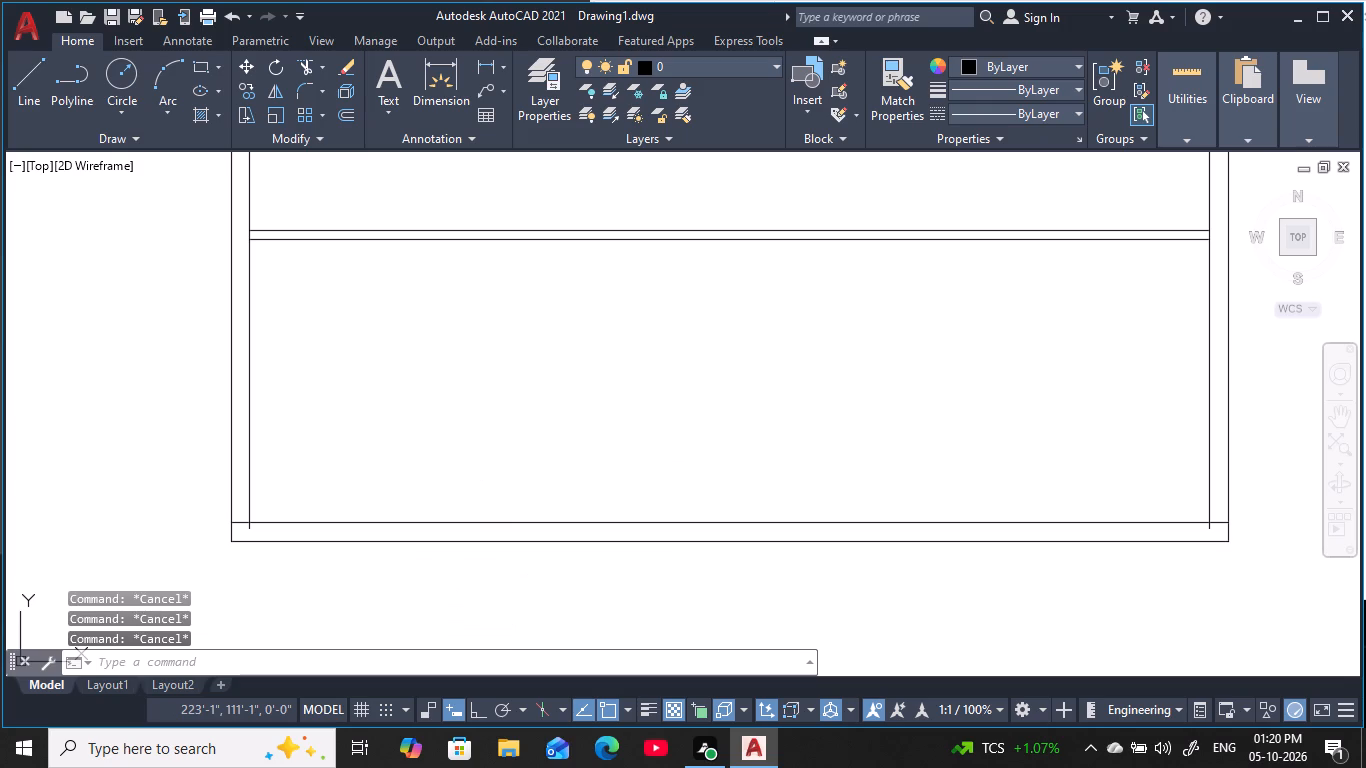
{"action": "key", "text": "Escape"}
Fillet both ends of the new inner bottom wall line with the side walls' inner lines to form sharp corners.
{"action": "type", "text": "f"}
{"action": "key", "text": "space"}
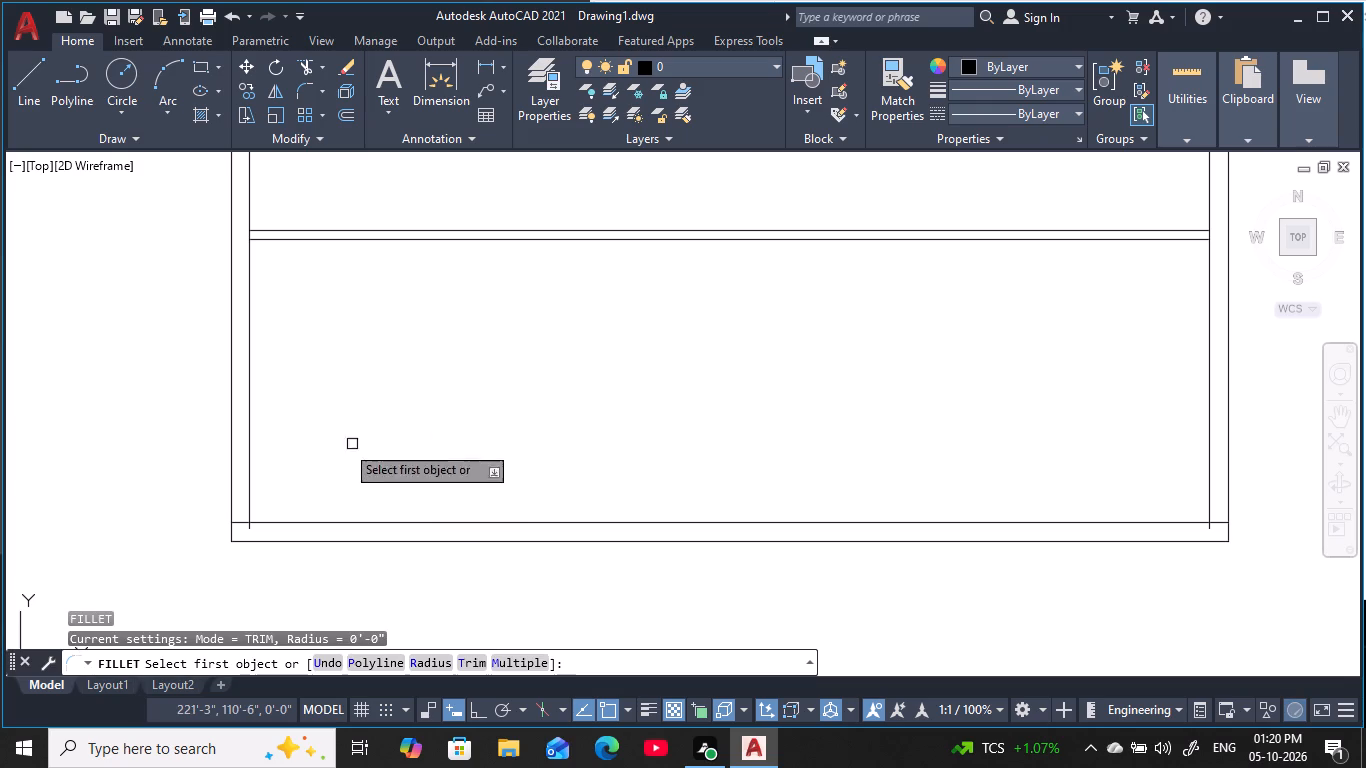
{"action": "left_click", "coordinate": [246, 507]}
{"action": "left_click", "coordinate": [259, 520]}
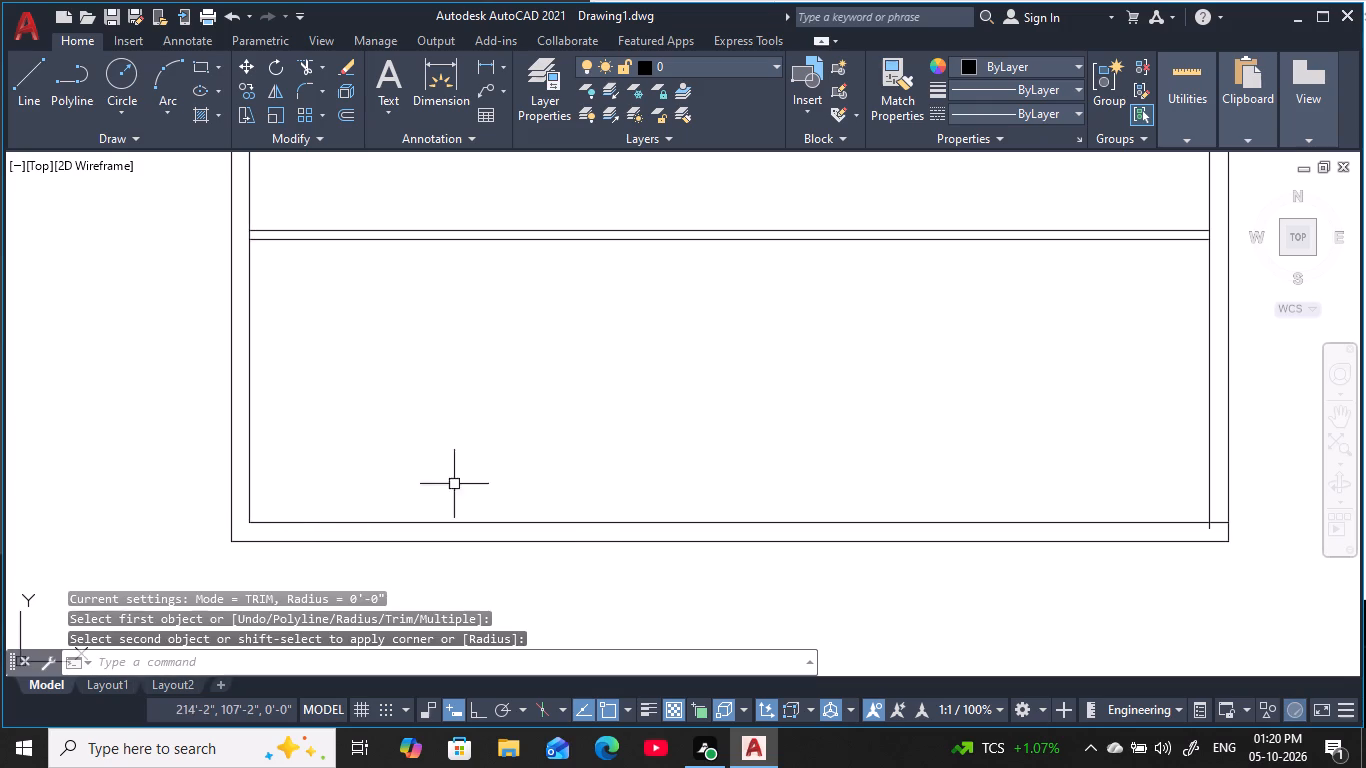
{"action": "key", "text": "space"}
{"action": "left_click", "coordinate": [1212, 504]}
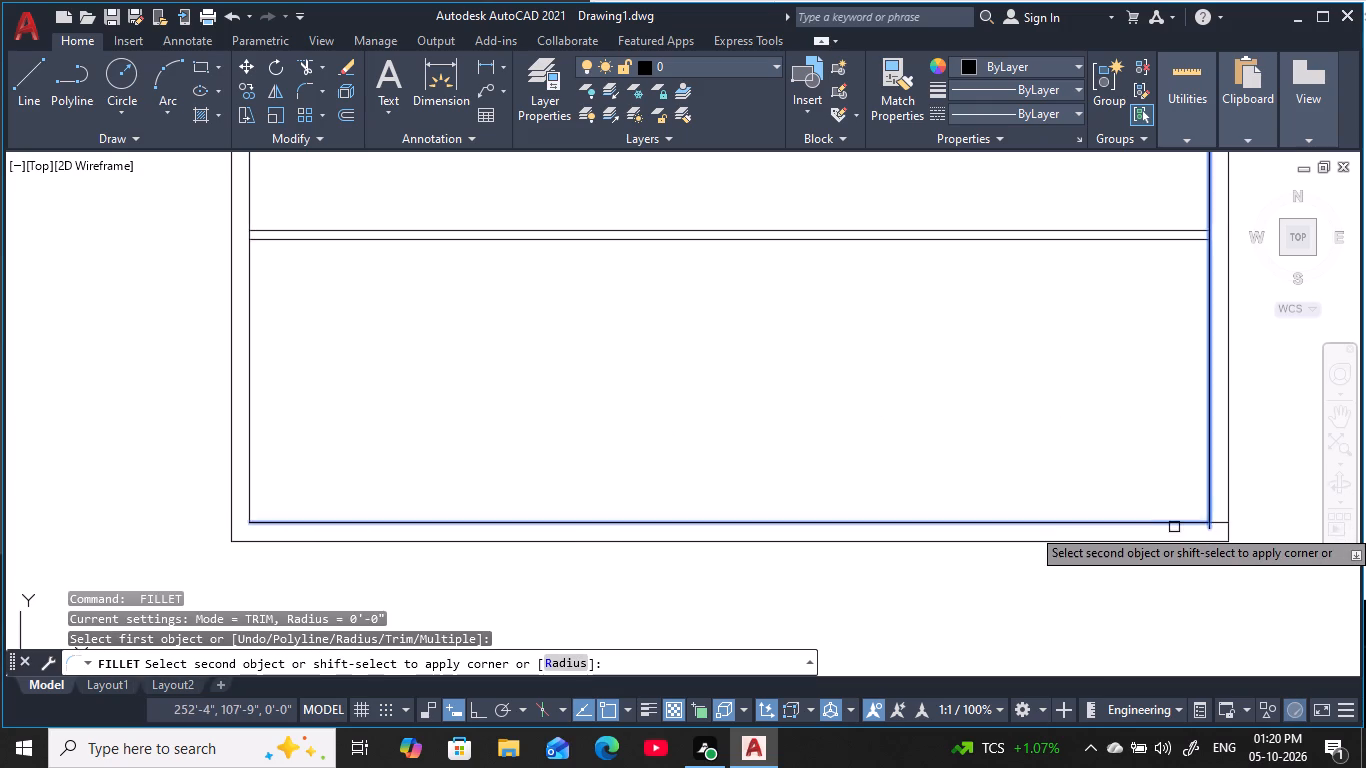
{"action": "left_click", "coordinate": [1171, 526]}
{"action": "key", "text": "Escape"}
{"action": "key", "text": "Escape"}
{"action": "key", "text": "Escape"}
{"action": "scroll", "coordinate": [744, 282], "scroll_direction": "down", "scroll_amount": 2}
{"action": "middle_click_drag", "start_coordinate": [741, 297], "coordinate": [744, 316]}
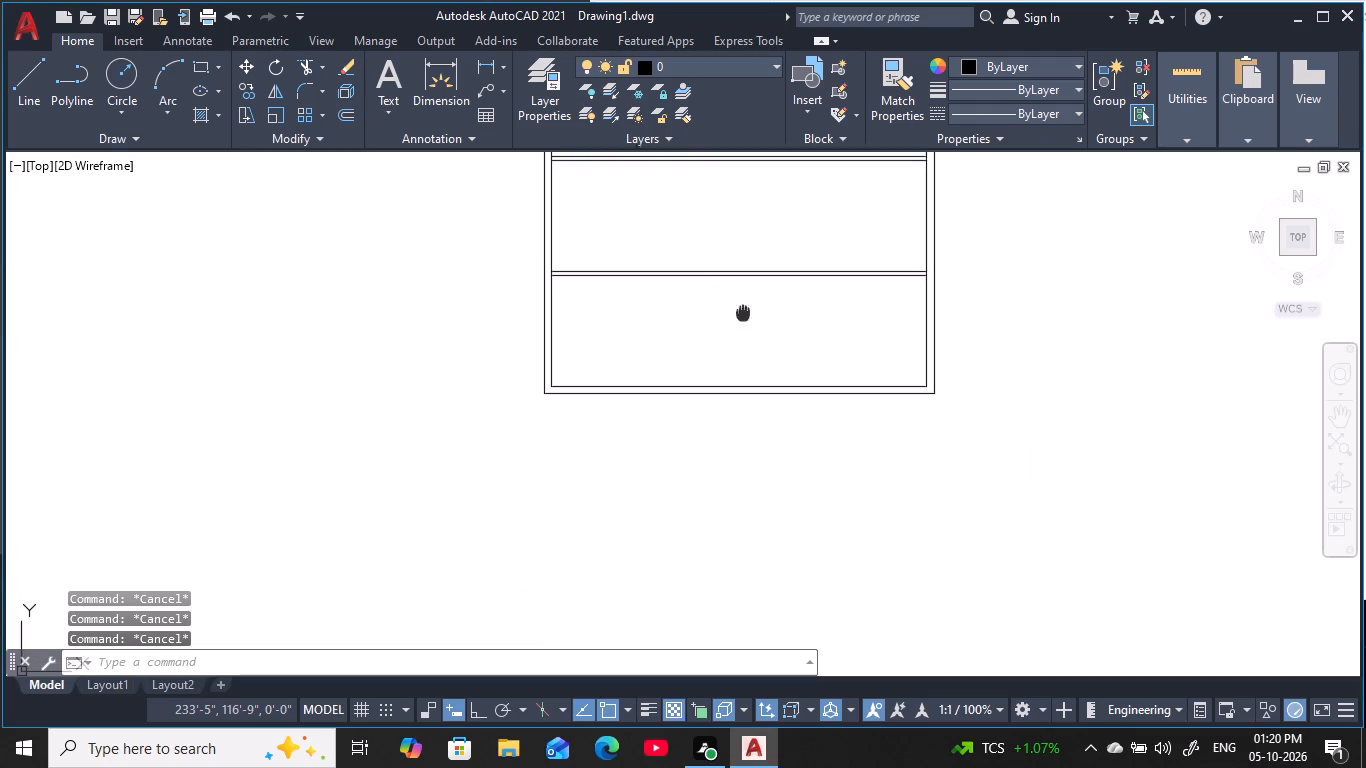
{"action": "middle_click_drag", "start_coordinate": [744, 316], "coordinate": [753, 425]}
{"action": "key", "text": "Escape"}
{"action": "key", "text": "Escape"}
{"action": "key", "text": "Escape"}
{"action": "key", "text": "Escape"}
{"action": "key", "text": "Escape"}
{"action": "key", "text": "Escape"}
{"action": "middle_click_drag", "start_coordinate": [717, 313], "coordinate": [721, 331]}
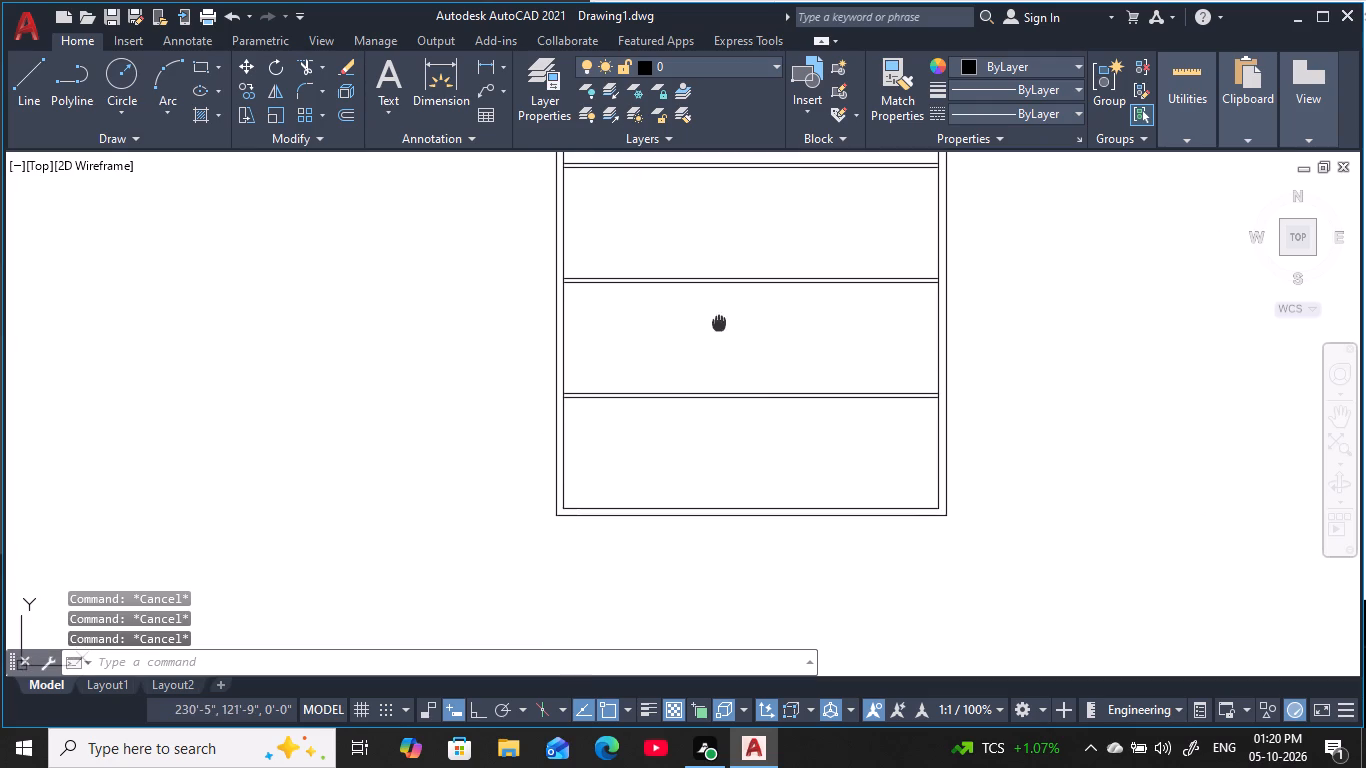
Offset the inner line of the left exterior wall 4'6" to the right, into the floor plan.
{"action": "middle_click_drag", "start_coordinate": [721, 331], "coordinate": [720, 485]}
{"action": "middle_click_drag", "start_coordinate": [681, 250], "coordinate": [657, 367]}
{"action": "key", "text": "Escape"}
{"action": "key", "text": "Escape"}
{"action": "scroll", "coordinate": [640, 279], "scroll_direction": "up", "scroll_amount": 1}
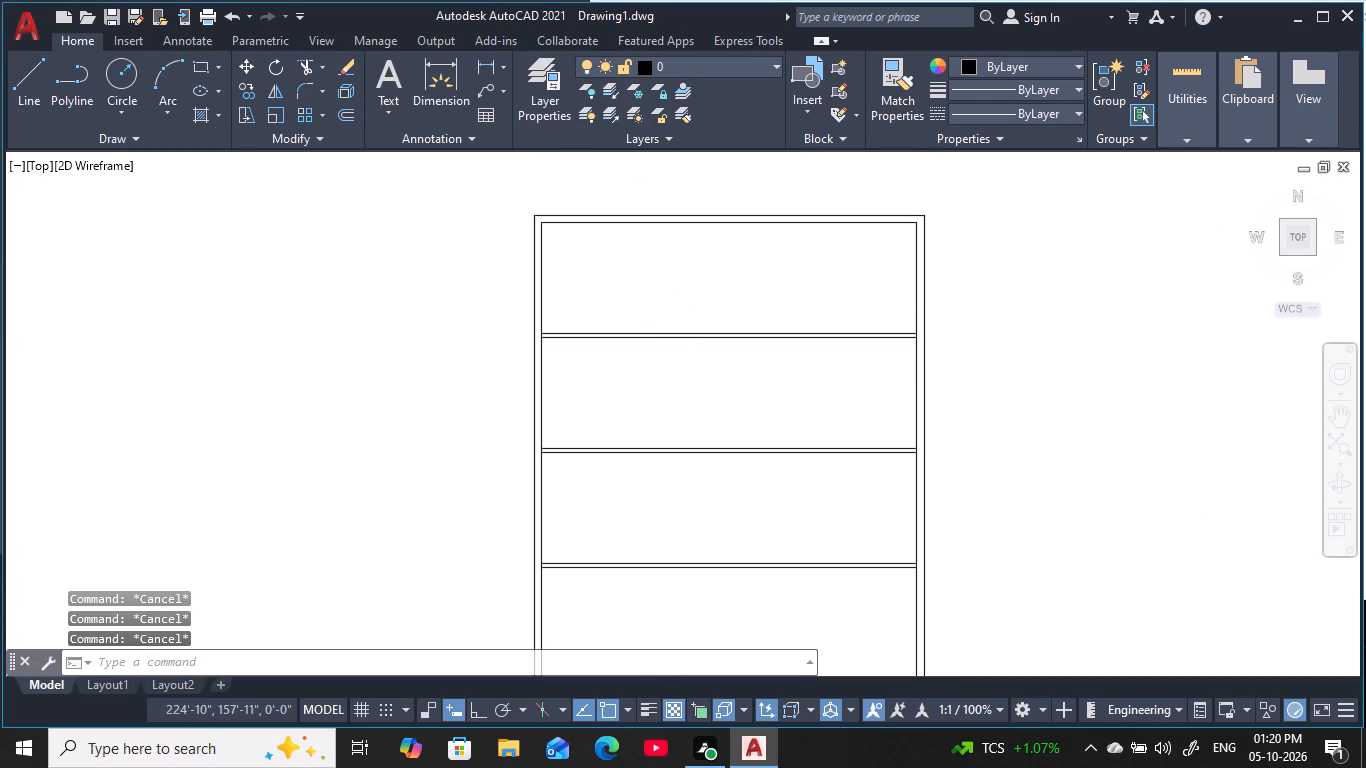
{"action": "middle_click_drag", "start_coordinate": [638, 279], "coordinate": [589, 306]}
{"action": "key", "text": "Escape"}
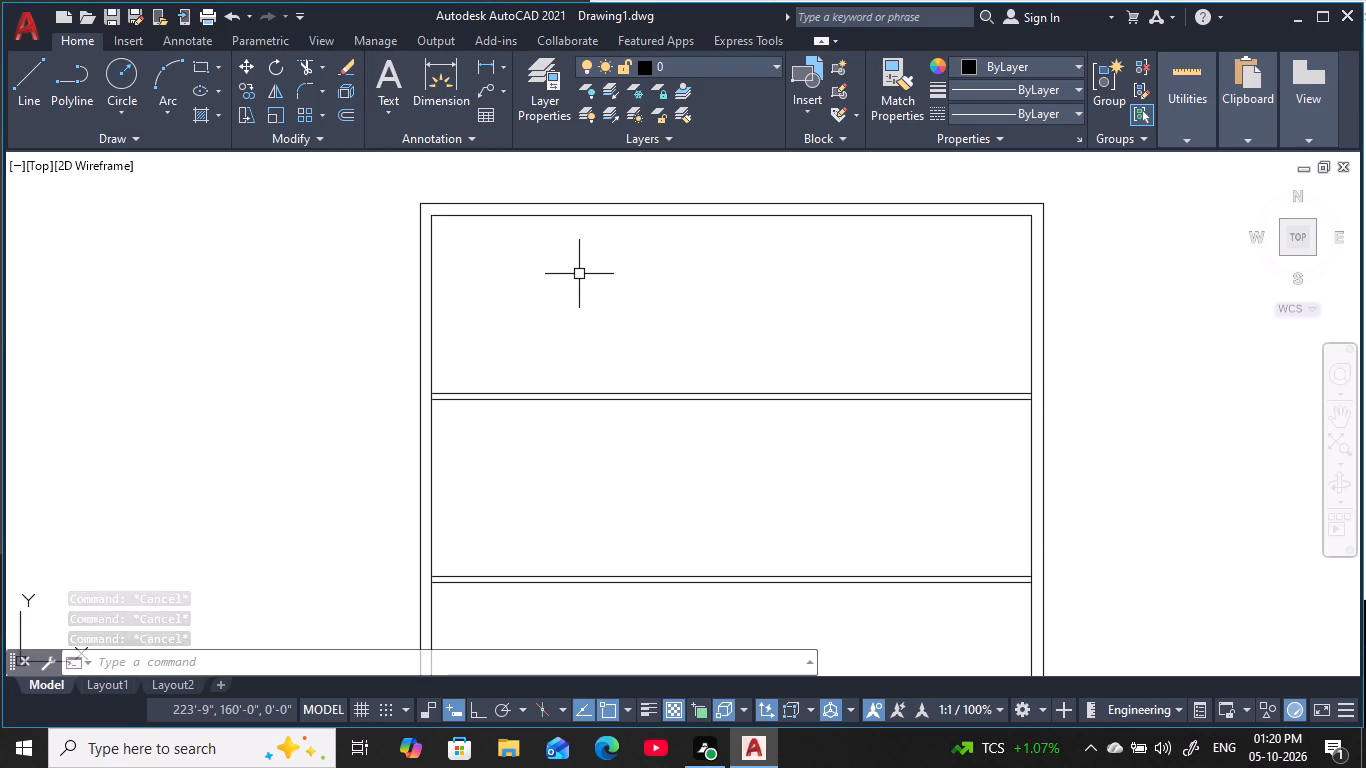
{"action": "key", "text": "Escape"}
{"action": "key", "text": "Escape"}
{"action": "key", "text": "Escape"}
{"action": "key", "text": "Escape"}
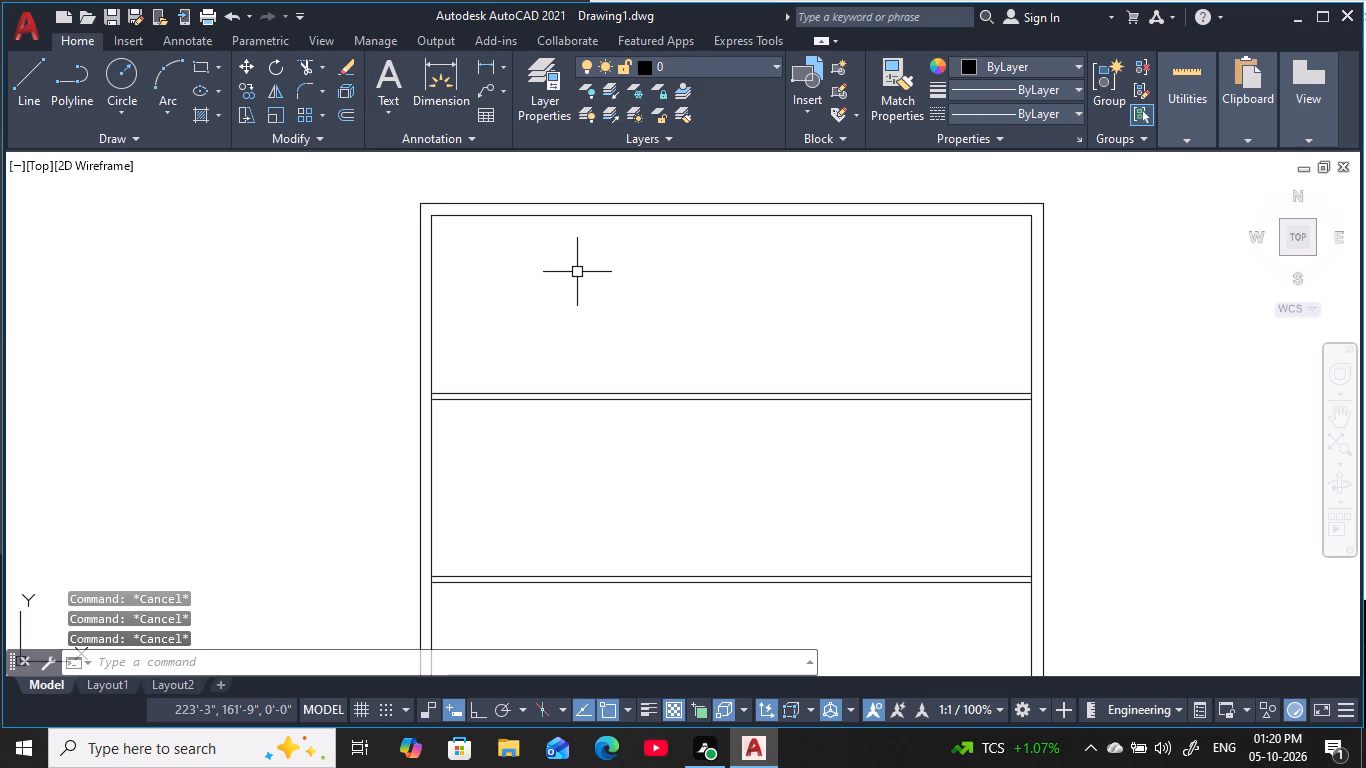
{"action": "key", "text": "o"}
{"action": "key", "text": "space"}
{"action": "key", "text": "Escape"}
{"action": "key", "text": "Escape"}
{"action": "key", "text": "Escape"}
{"action": "key", "text": "Escape"}
{"action": "key", "text": "Escape"}
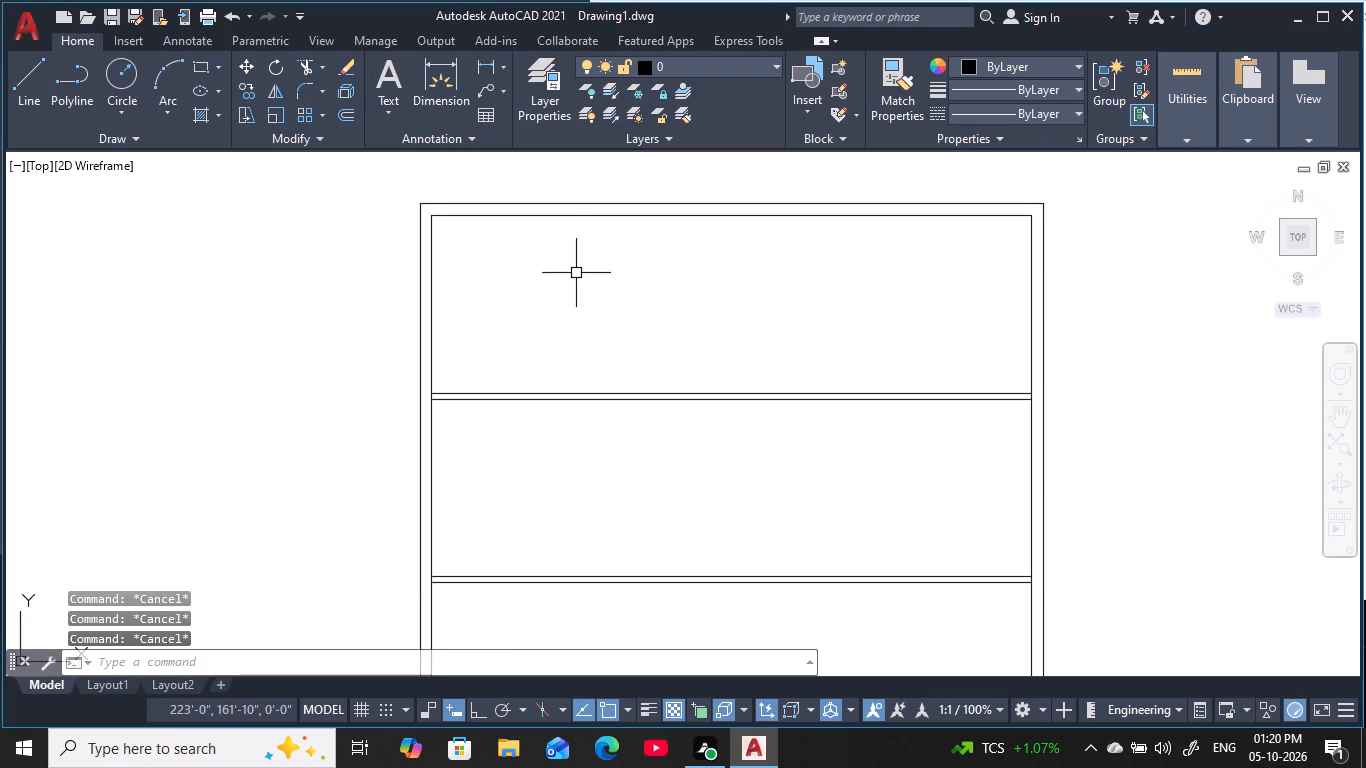
{"action": "type", "text": "o"}
{"action": "key", "text": "space"}
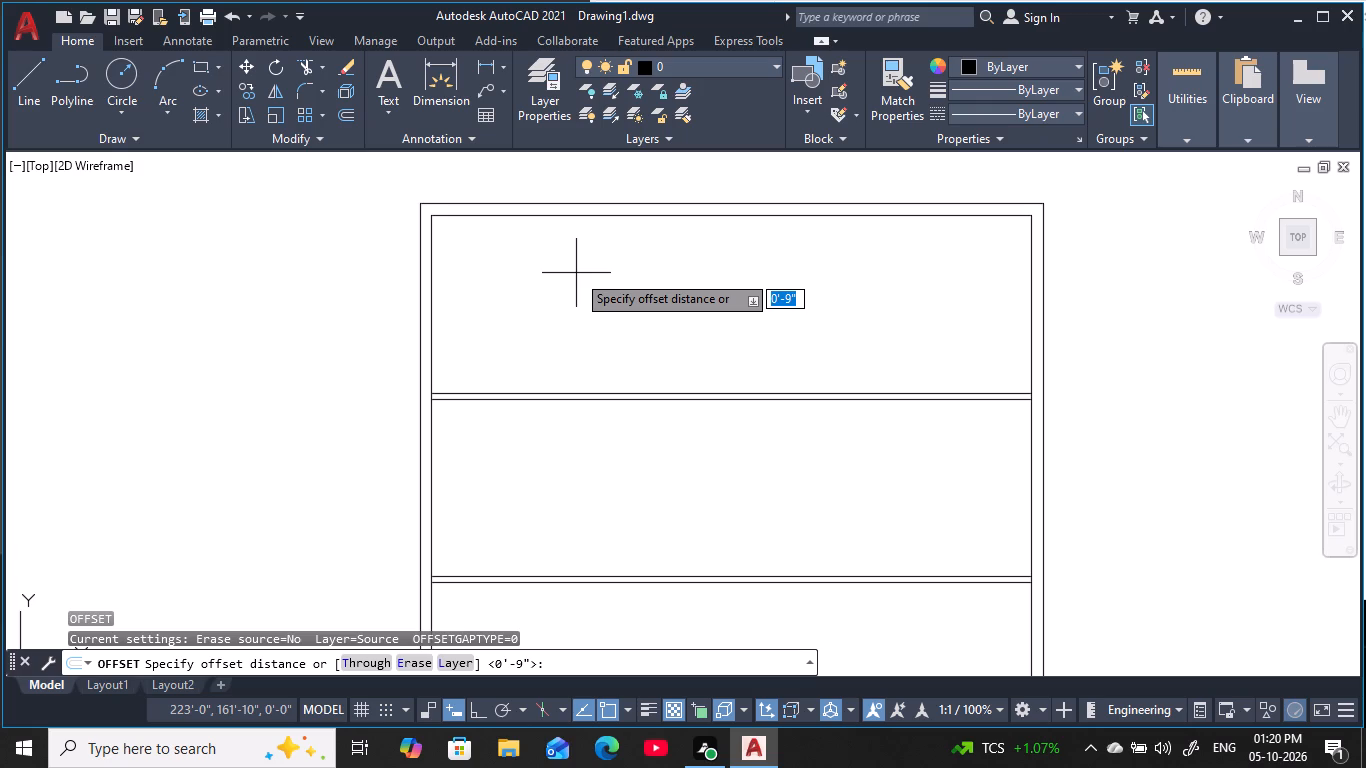
{"action": "key", "text": "4"}
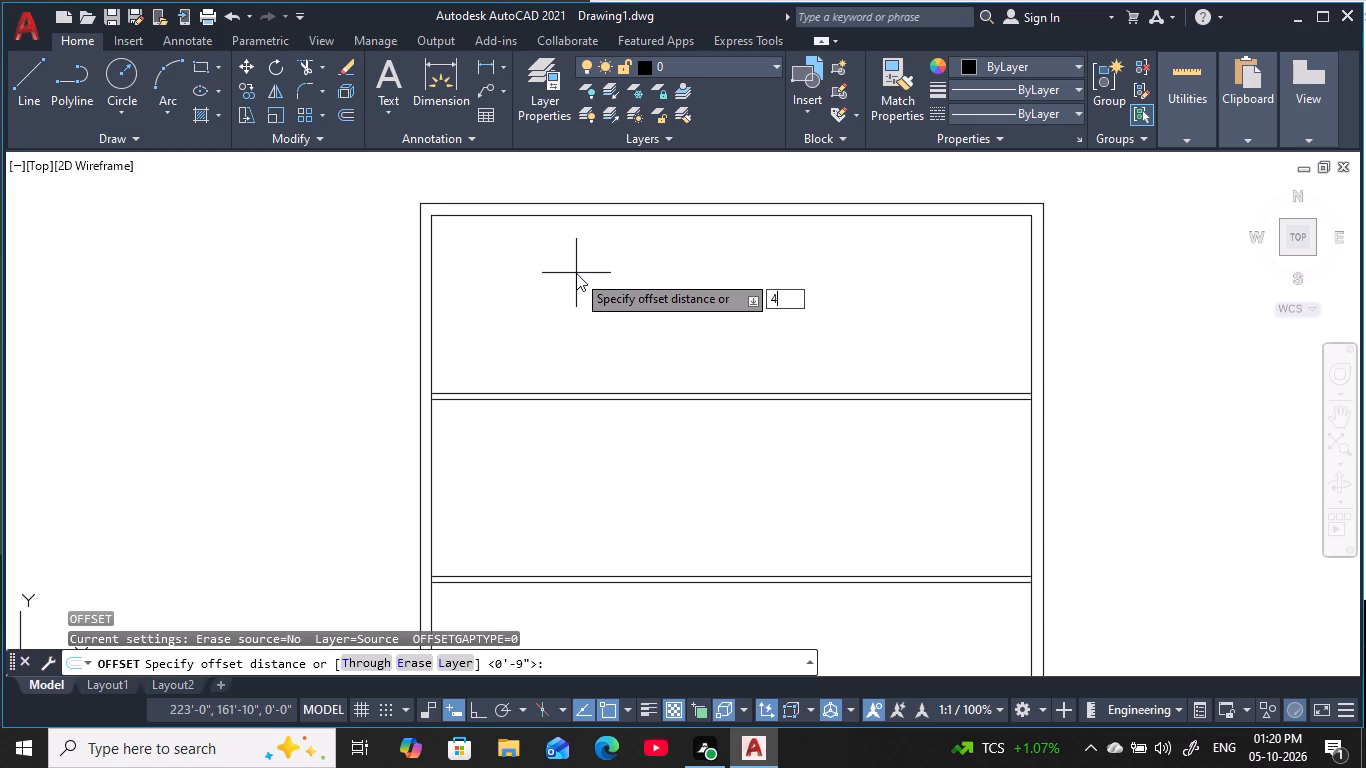
{"action": "key", "text": "apostrophe"}
{"action": "type", "text": "6"}
{"action": "key", "text": "space"}
{"action": "scroll", "coordinate": [576, 273], "scroll_direction": "up", "scroll_amount": 1}
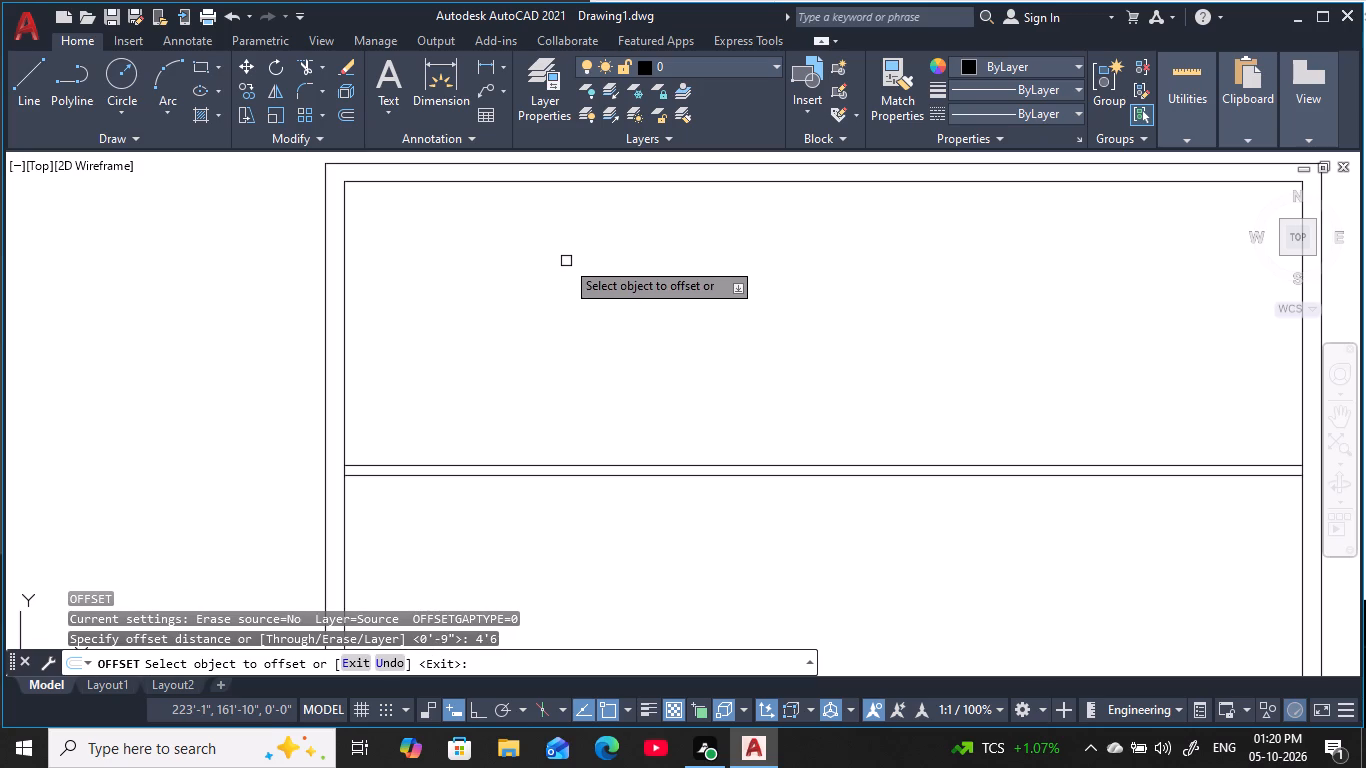
{"action": "left_click", "coordinate": [348, 329]}
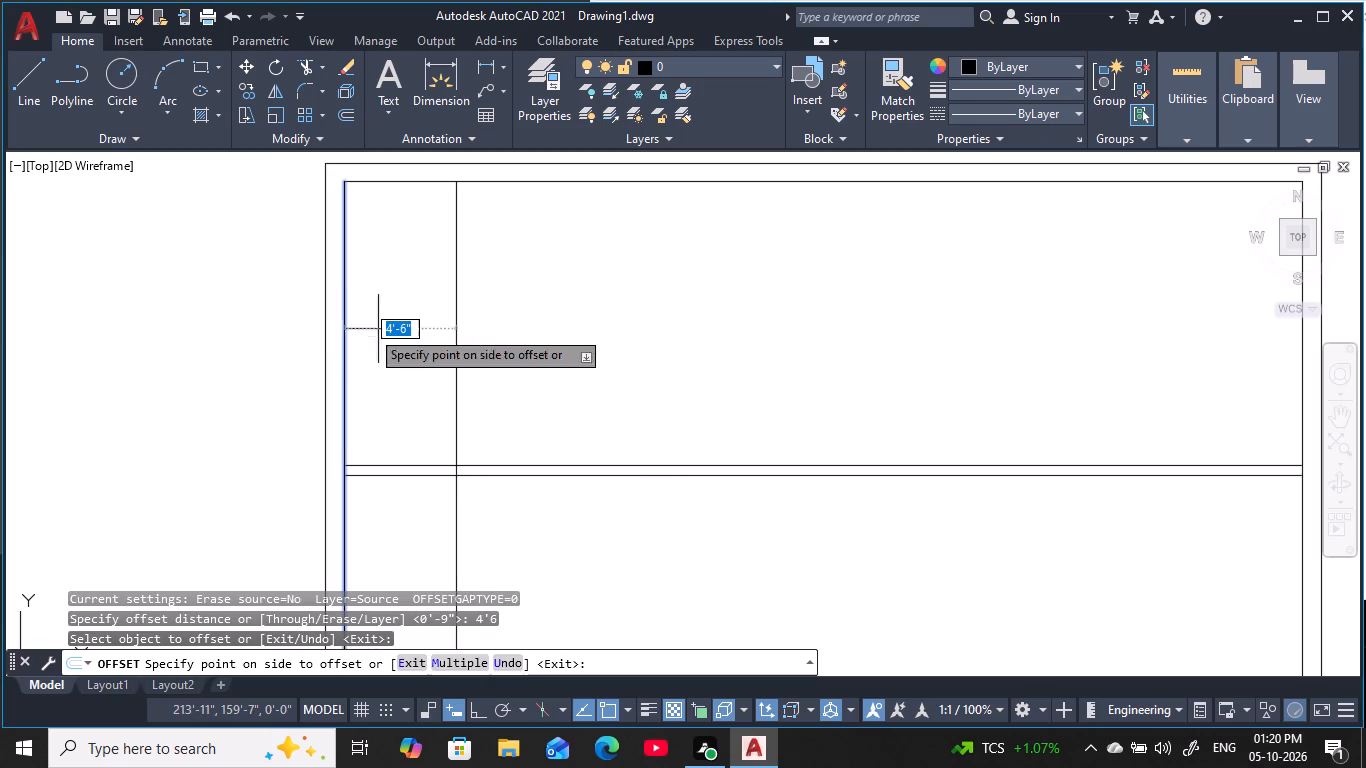
{"action": "left_click", "coordinate": [643, 323]}
{"action": "key", "text": "Escape"}
{"action": "key", "text": "Escape"}
{"action": "key", "text": "Escape"}
{"action": "key", "text": "Escape"}
{"action": "key", "text": "Escape"}
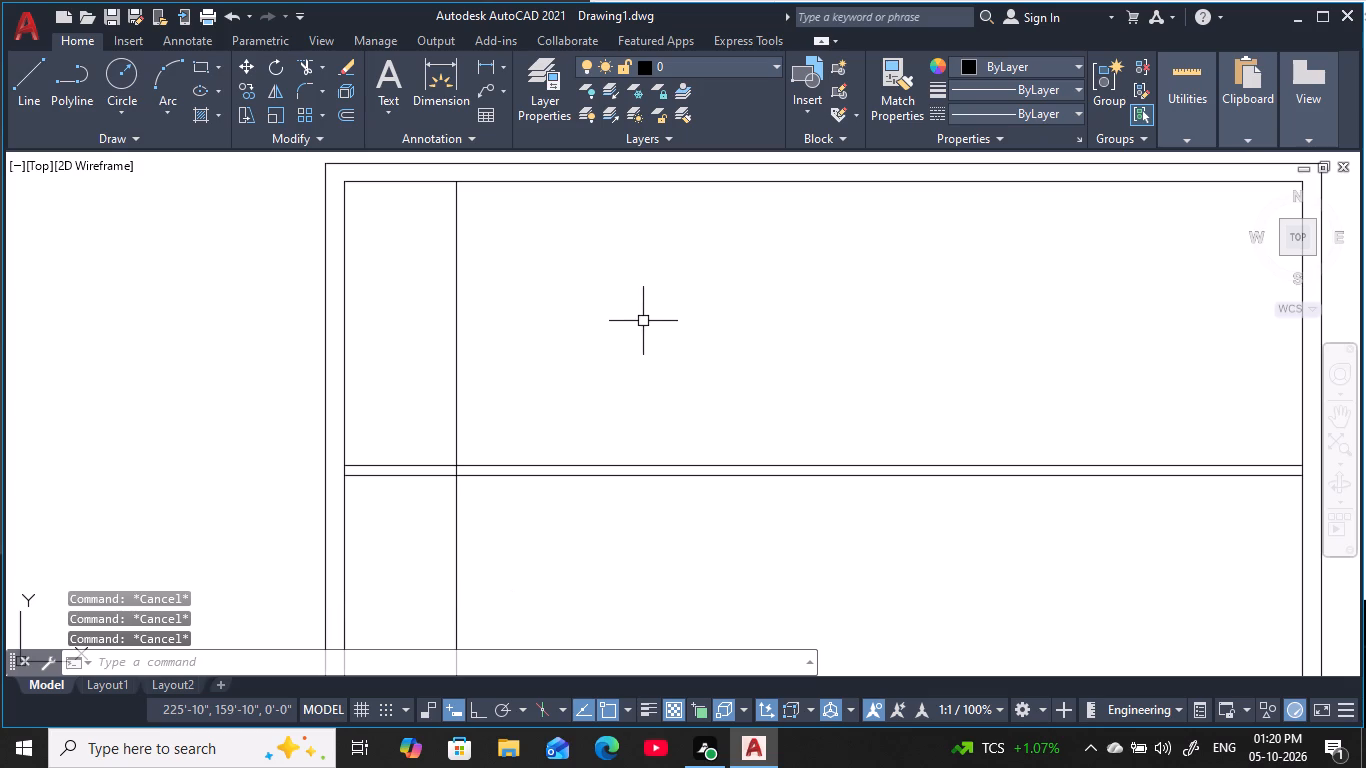
Offset the new vertical line 4.5" to the right to form the first vertical partition wall.
{"action": "type", "text": "o 4.5"}
{"action": "key", "text": "space"}
{"action": "left_click", "coordinate": [453, 378]}
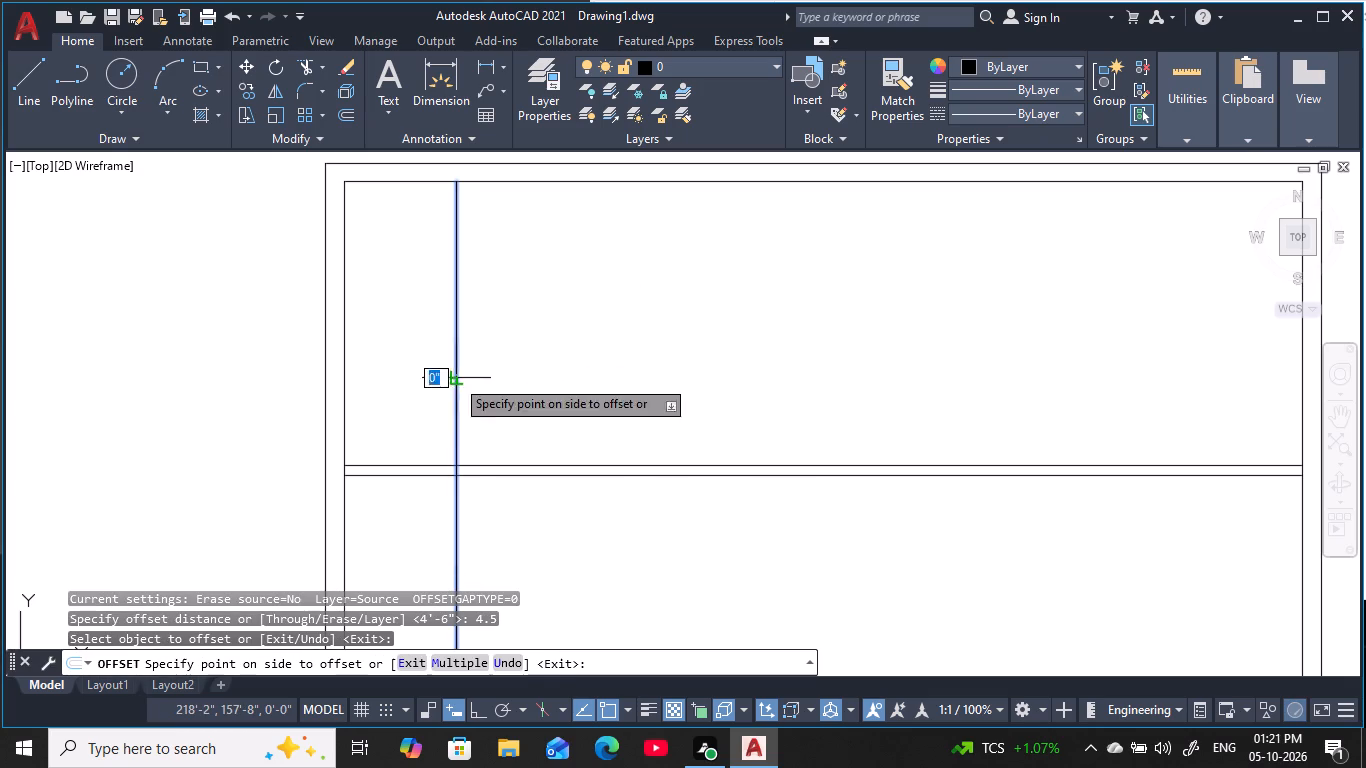
{"action": "left_click", "coordinate": [652, 340]}
{"action": "key", "text": "Escape"}
{"action": "key", "text": "Escape"}
{"action": "key", "text": "Escape"}
{"action": "key", "text": "Escape"}
{"action": "key", "text": "Escape"}
{"action": "key", "text": "Escape"}
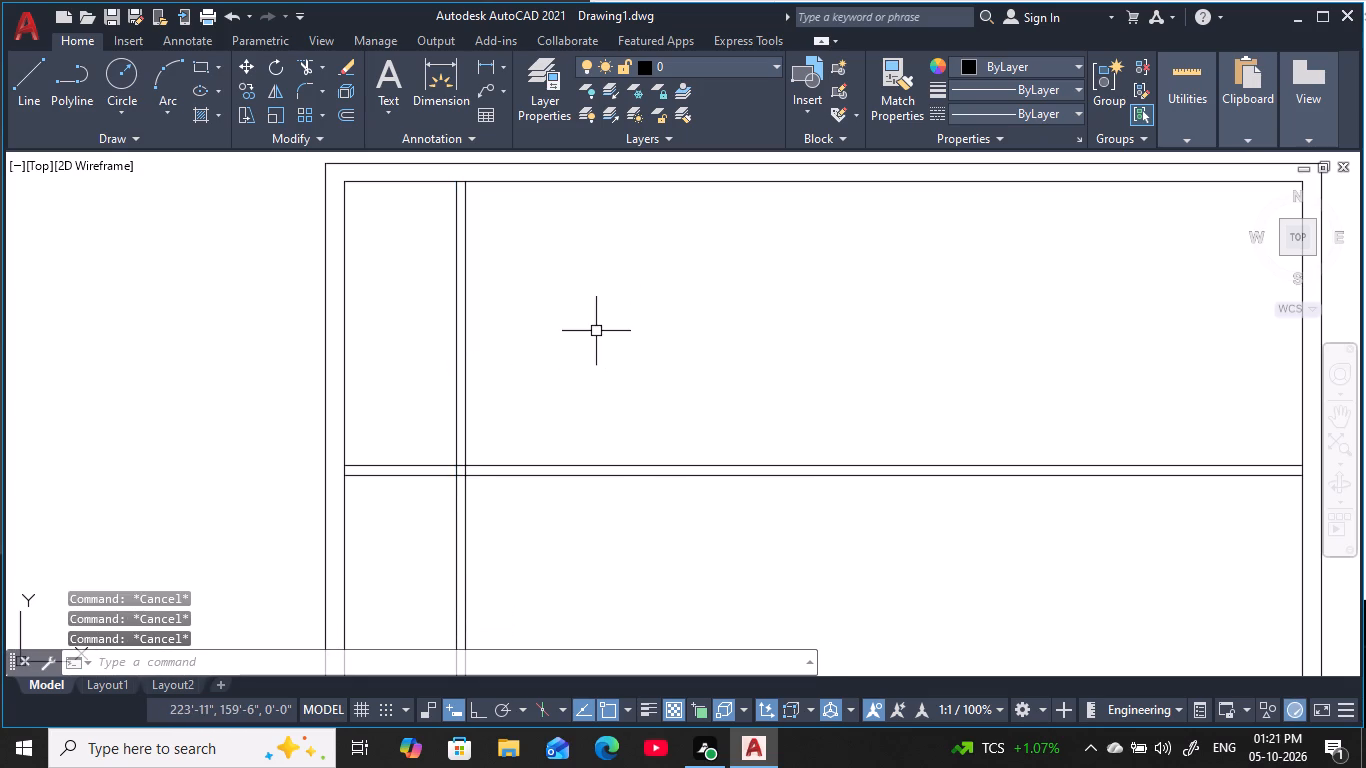
{"action": "key", "text": "Escape"}
{"action": "key", "text": "Escape"}
Offset the right-hand line of the first vertical partition 11'6" to the right.
{"action": "key", "text": "o"}
{"action": "key", "text": "Escape"}
{"action": "key", "text": "Escape"}
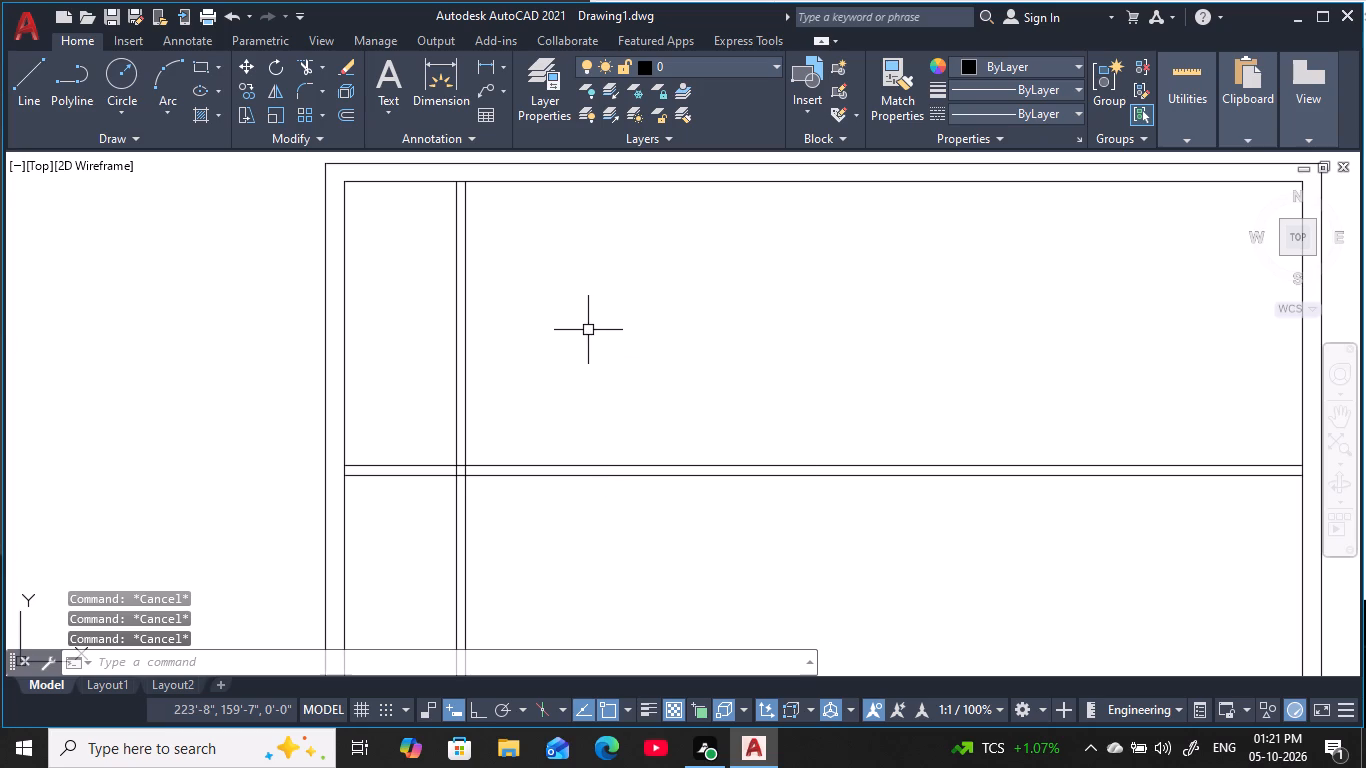
{"action": "key", "text": "Escape"}
{"action": "key", "text": "Escape"}
{"action": "key", "text": "Escape"}
{"action": "key", "text": "Escape"}
{"action": "key", "text": "Escape"}
{"action": "type", "text": "o"}
{"action": "key", "text": "space"}
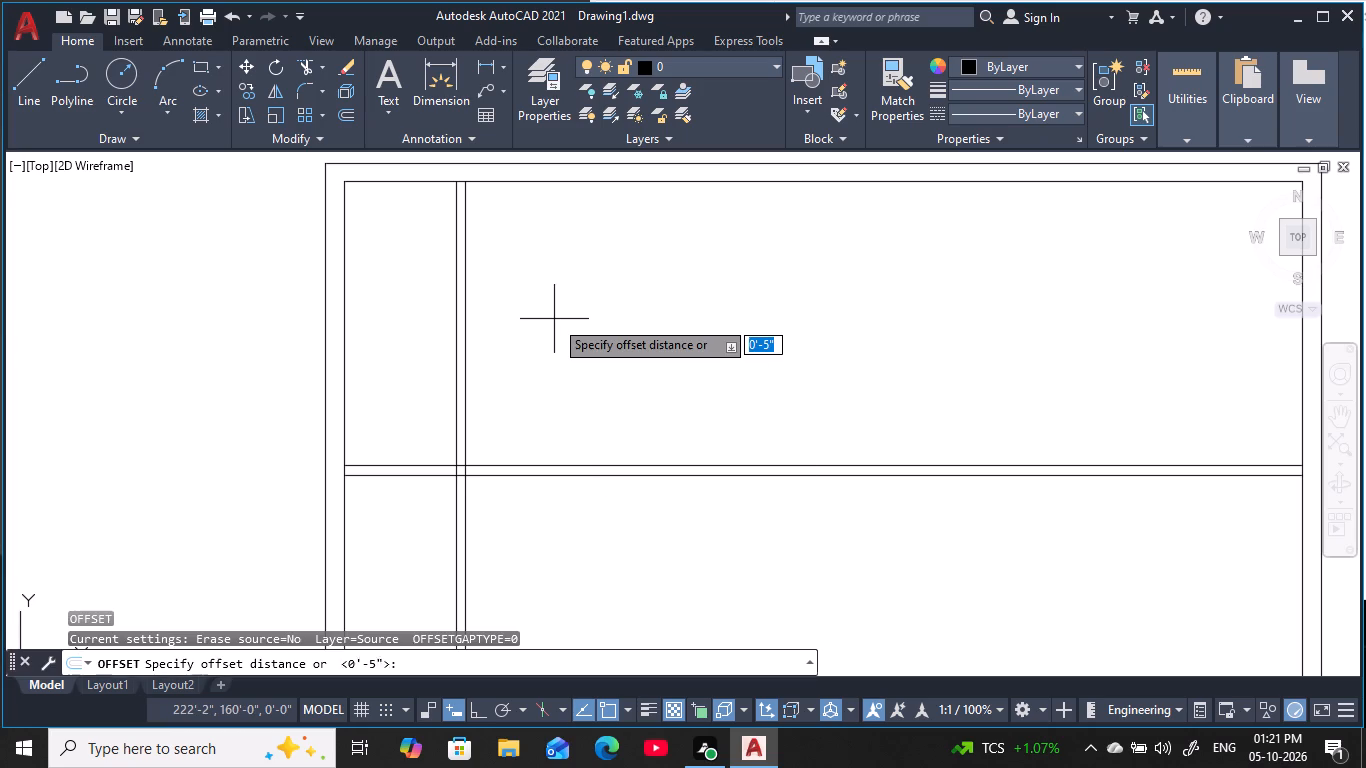
{"action": "type", "text": "11'6"}
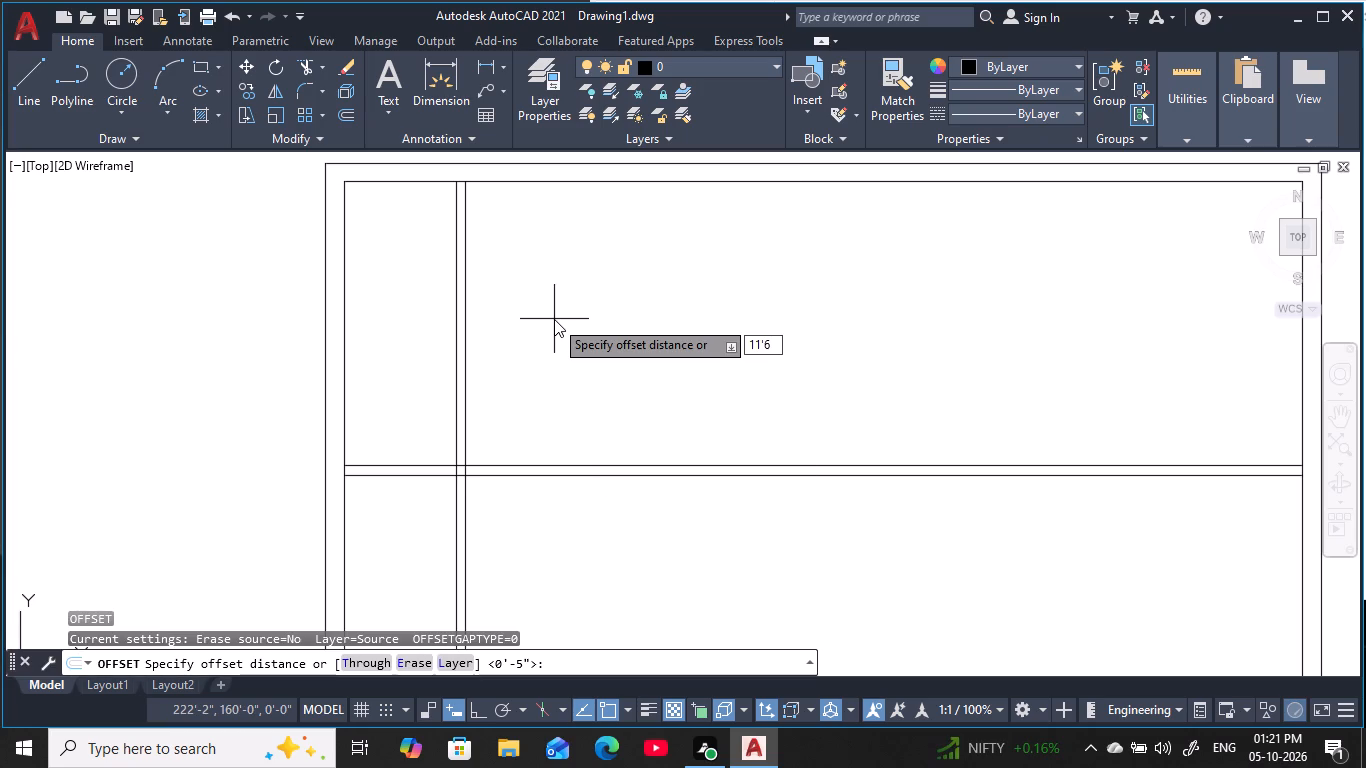
{"action": "key", "text": "space"}
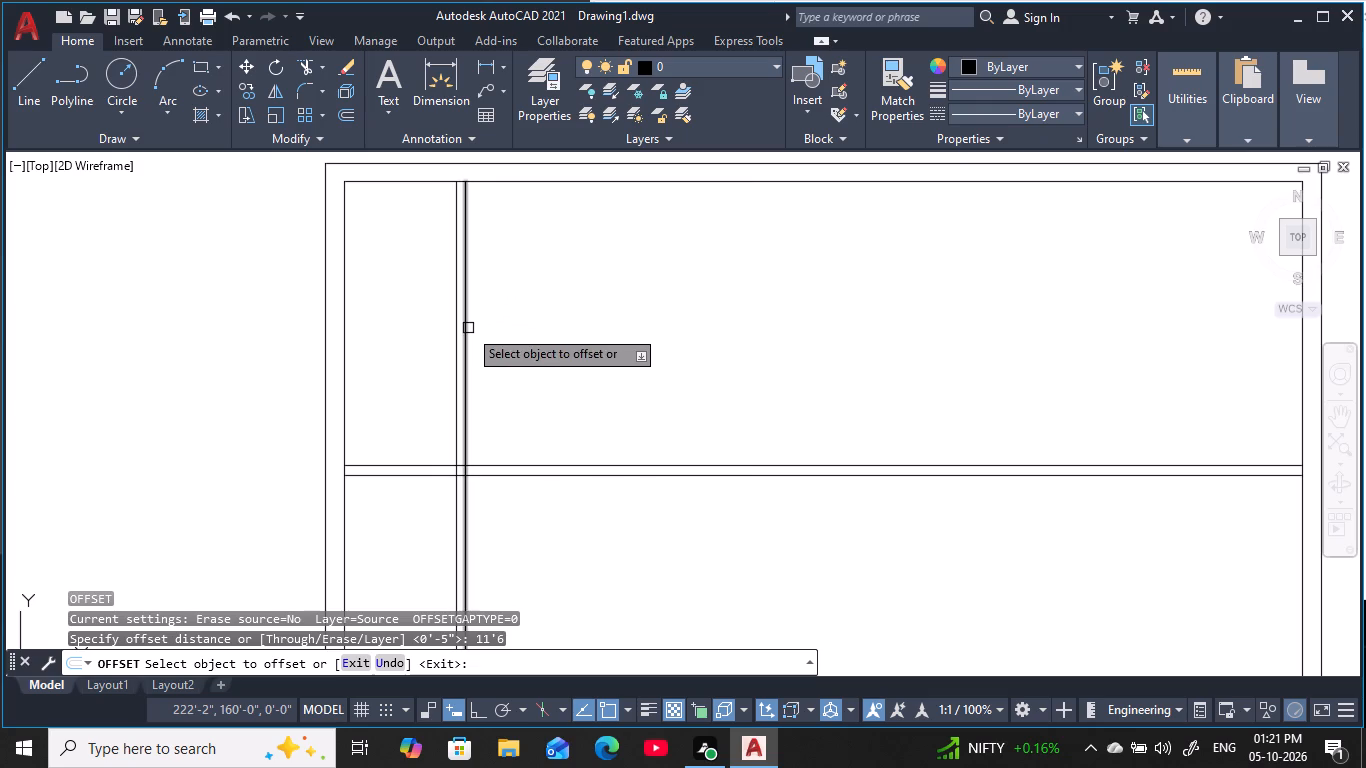
{"action": "left_click", "coordinate": [468, 328]}
{"action": "left_click", "coordinate": [881, 330]}
{"action": "key", "text": "Escape"}
{"action": "key", "text": "Escape"}
{"action": "key", "text": "Escape"}
{"action": "key", "text": "Escape"}
{"action": "key", "text": "Escape"}
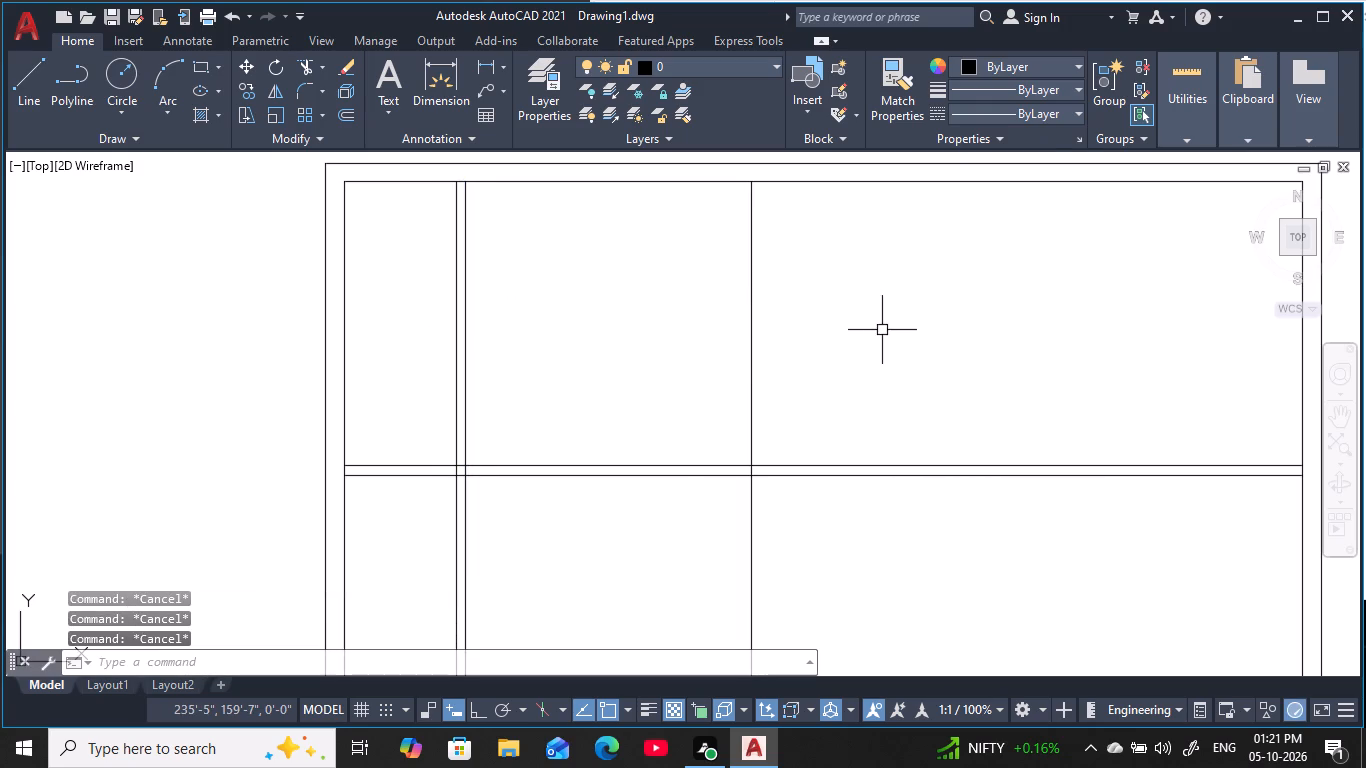
{"action": "key", "text": "Escape"}
{"action": "key", "text": "Escape"}
Offset the newest vertical line 4.5" to the right to form the second vertical partition wall.
{"action": "type", "text": "o"}
{"action": "key", "text": "space"}
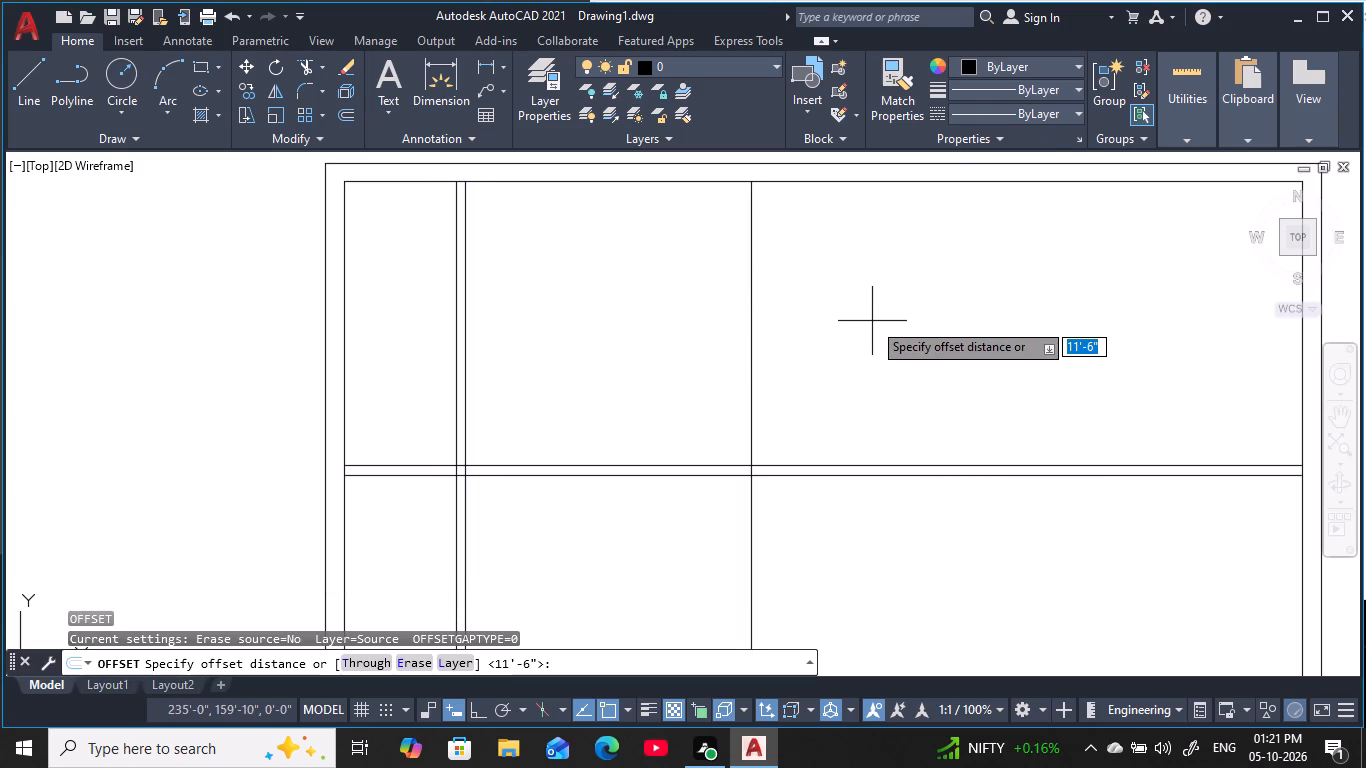
{"action": "type", "text": "4."}
{"action": "type", "text": "5"}
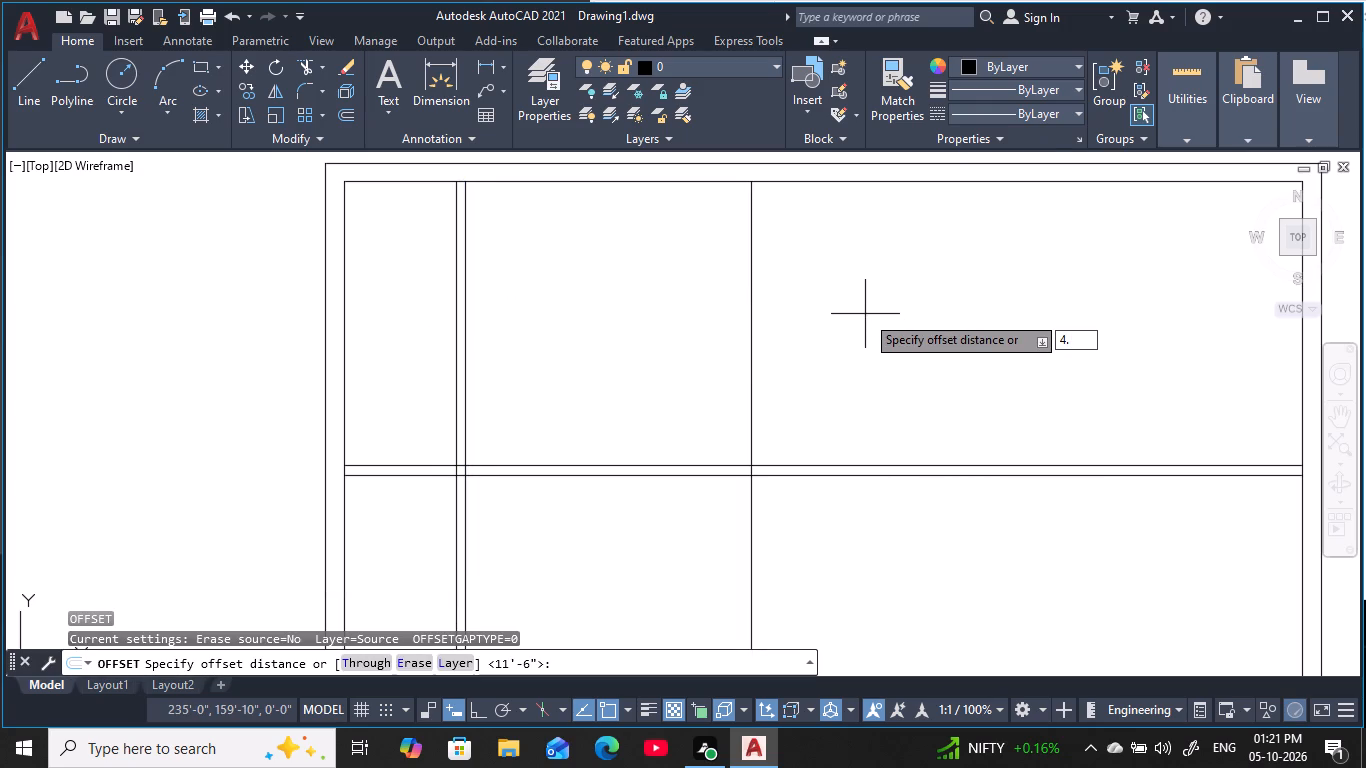
{"action": "key", "text": "space"}
{"action": "left_click", "coordinate": [750, 395]}
{"action": "left_click", "coordinate": [898, 364]}
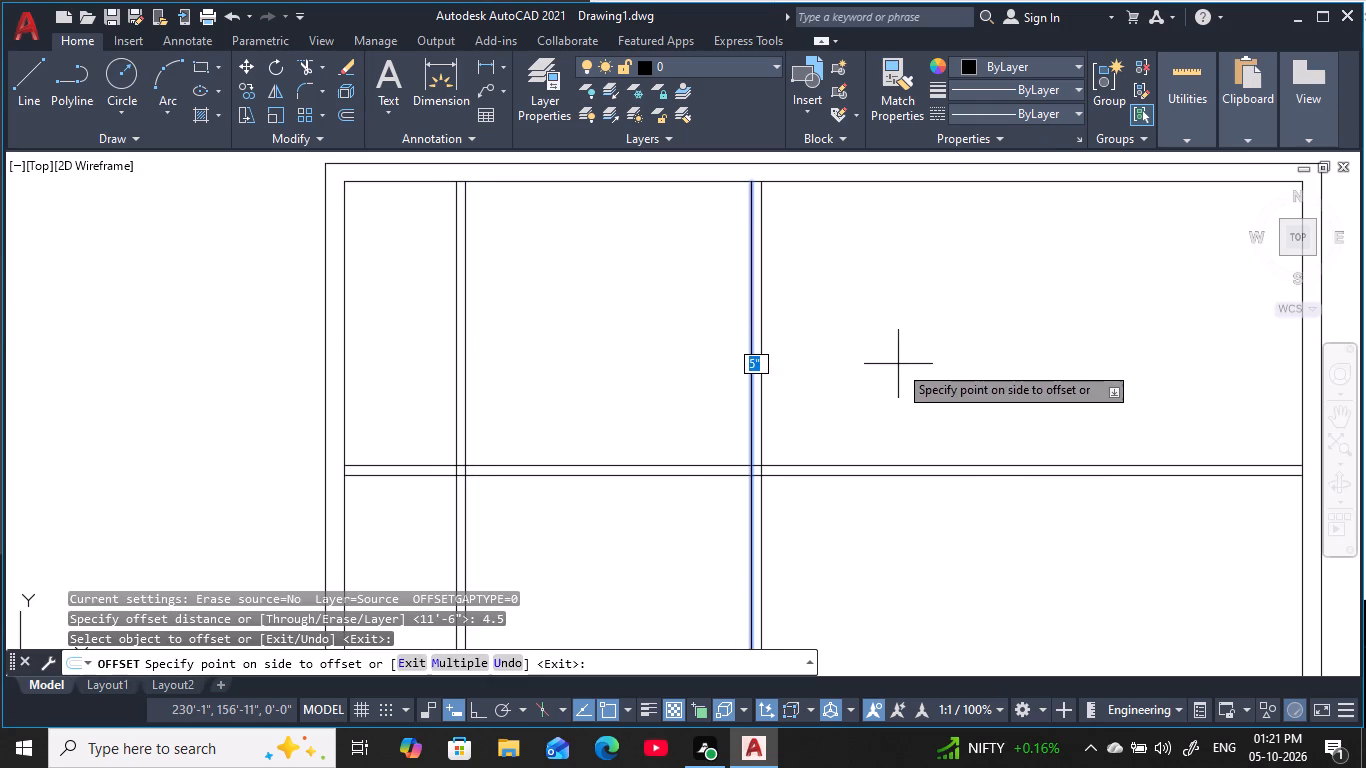
{"action": "key", "text": "Escape"}
{"action": "key", "text": "Escape"}
{"action": "key", "text": "Escape"}
{"action": "key", "text": "Escape"}
Offset the right-hand line of the second vertical partition 5' to the right.
{"action": "middle_click_drag", "start_coordinate": [892, 358], "coordinate": [782, 374]}
{"action": "key", "text": "Escape"}
{"action": "key", "text": "Escape"}
{"action": "key", "text": "Escape"}
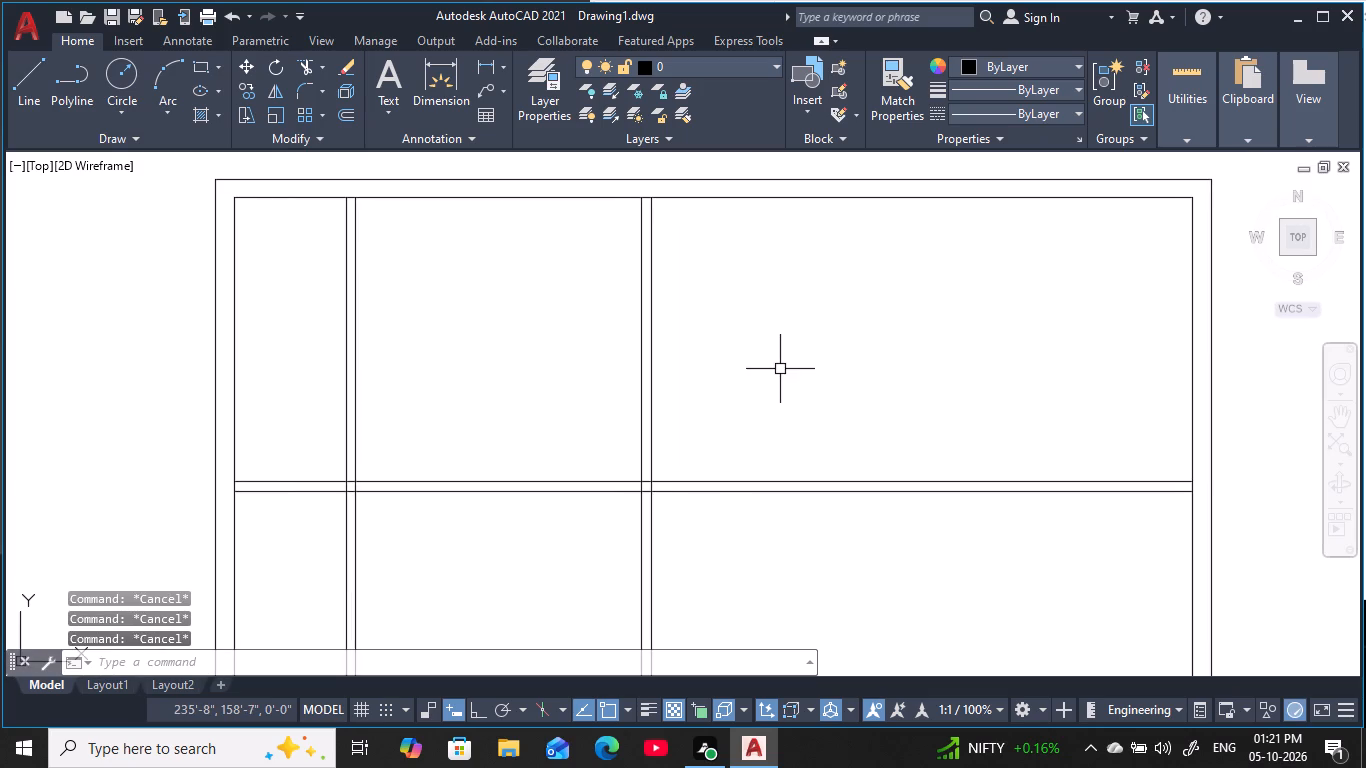
{"action": "key", "text": "Escape"}
{"action": "key", "text": "Escape"}
{"action": "key", "text": "Escape"}
{"action": "key", "text": "Escape"}
{"action": "key", "text": "Escape"}
{"action": "key", "text": "Escape"}
{"action": "type", "text": "o 5'"}
{"action": "key", "text": "space"}
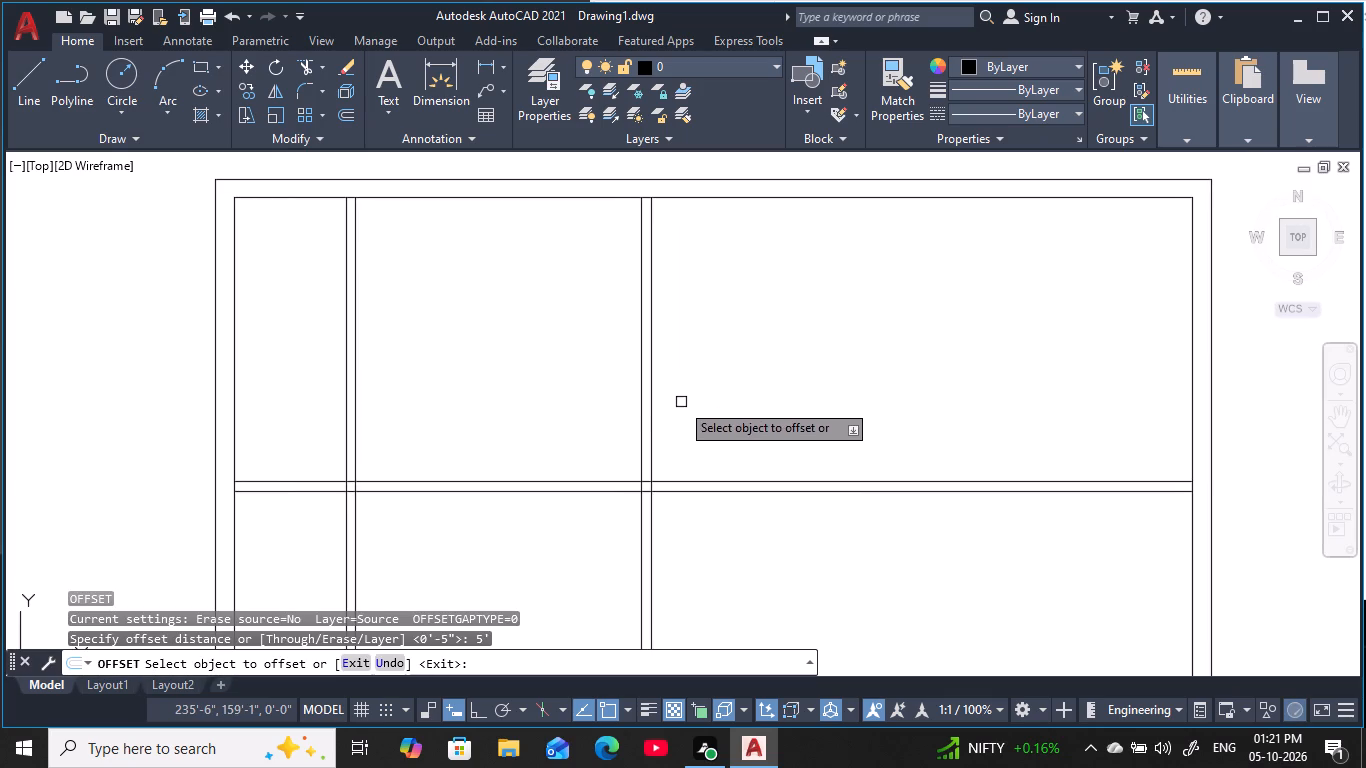
{"action": "left_click", "coordinate": [654, 414]}
{"action": "left_click", "coordinate": [828, 391]}
{"action": "key", "text": "Escape"}
{"action": "key", "text": "Escape"}
{"action": "key", "text": "Escape"}
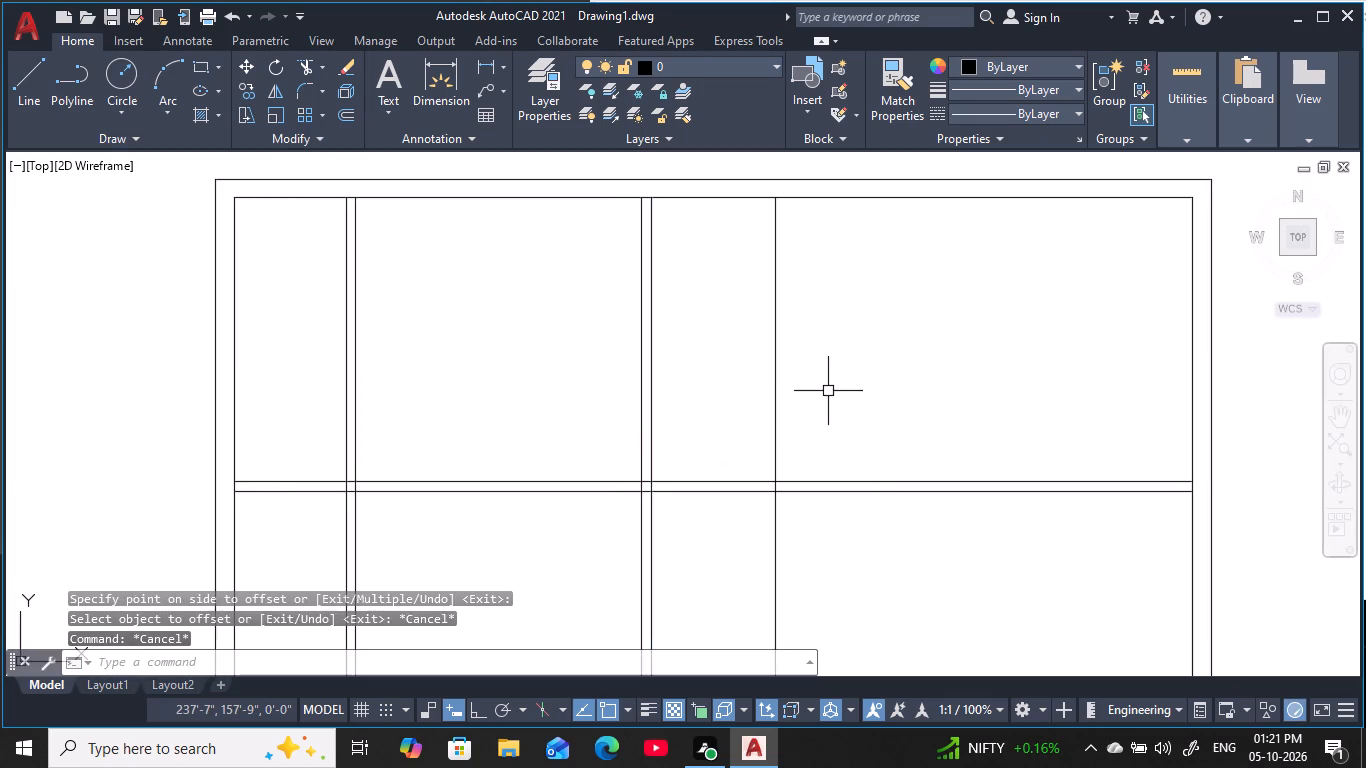
{"action": "key", "text": "Escape"}
{"action": "key", "text": "Escape"}
{"action": "key", "text": "Escape"}
Offset the newest vertical line 4.5" to the right to form the third vertical partition wall.
{"action": "type", "text": "o"}
{"action": "key", "text": "space"}
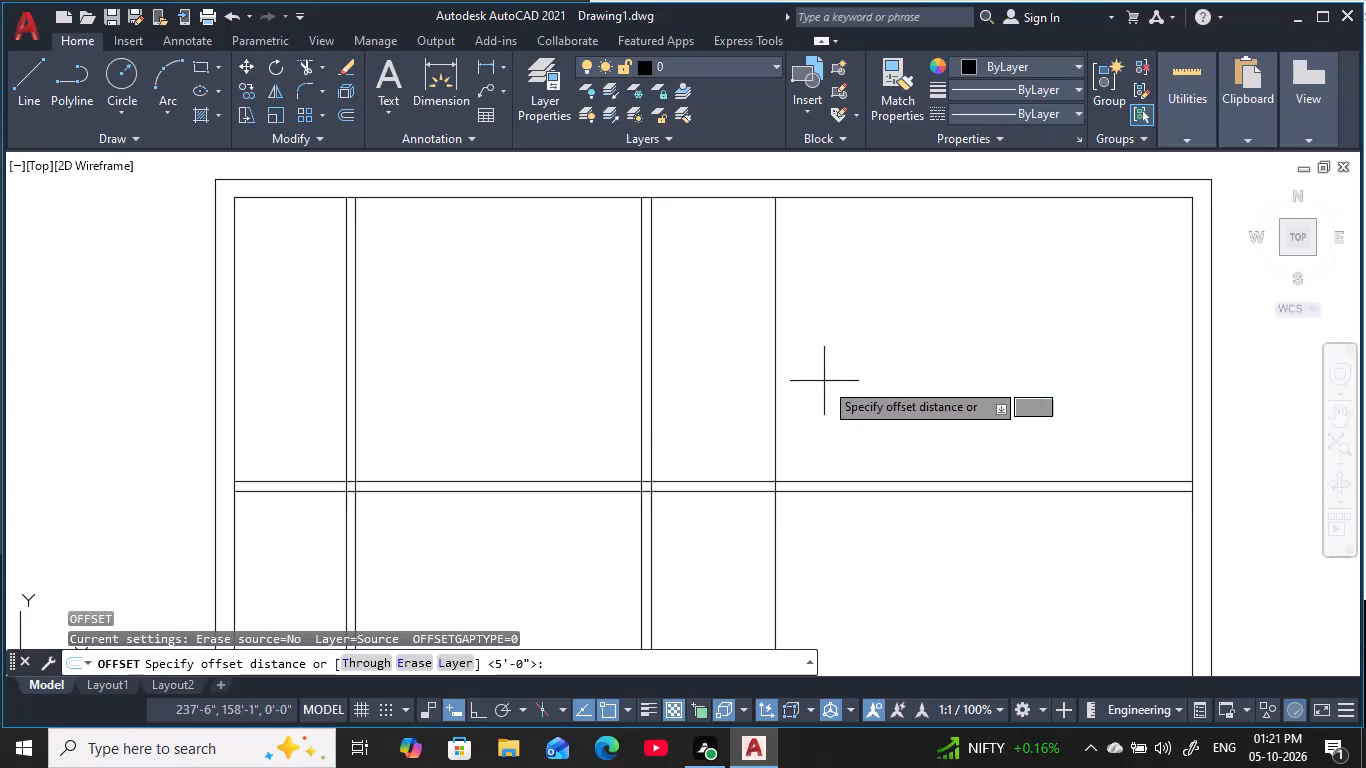
{"action": "key", "text": "4"}
{"action": "type", "text": ".5"}
{"action": "key", "text": "space"}
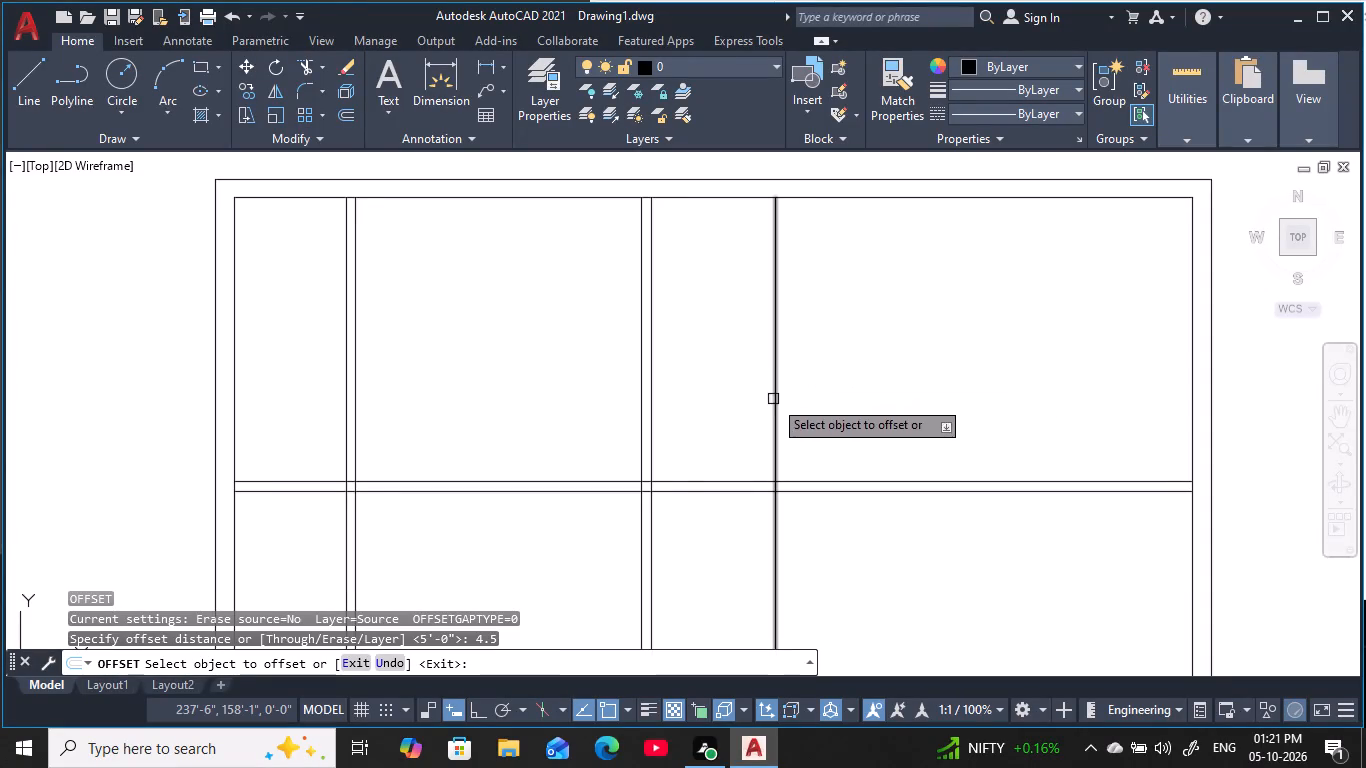
{"action": "left_click", "coordinate": [774, 402]}
{"action": "left_click", "coordinate": [886, 380]}
{"action": "key", "text": "Escape"}
{"action": "key", "text": "Escape"}
{"action": "key", "text": "Escape"}
{"action": "key", "text": "Escape"}
{"action": "key", "text": "Escape"}
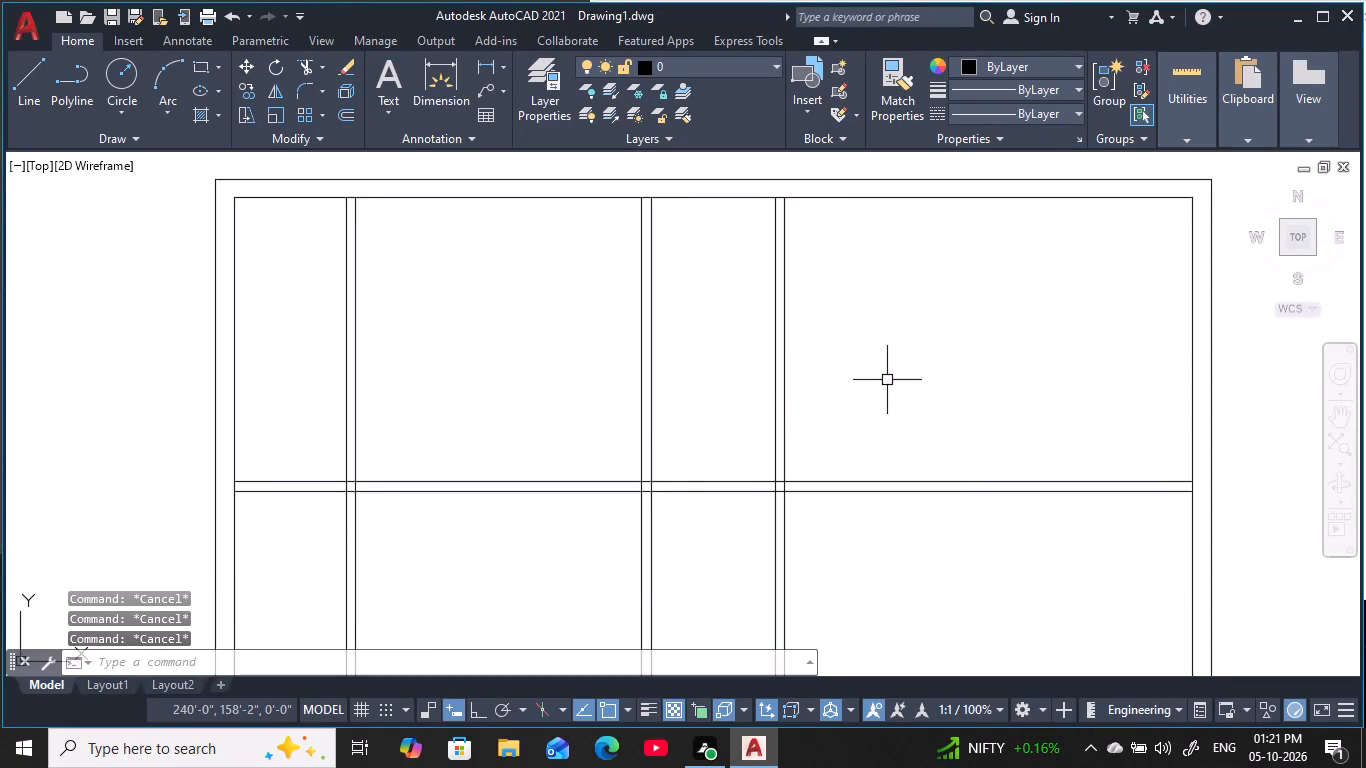
{"action": "key", "text": "Escape"}
{"action": "key", "text": "Escape"}
{"action": "key", "text": "Escape"}
{"action": "key", "text": "Escape"}
{"action": "key", "text": "Escape"}
{"action": "key", "text": "Escape"}
Offset the right-hand line of the third vertical partition 11'6" to the right.
{"action": "key", "text": "o"}
{"action": "key", "text": "space"}
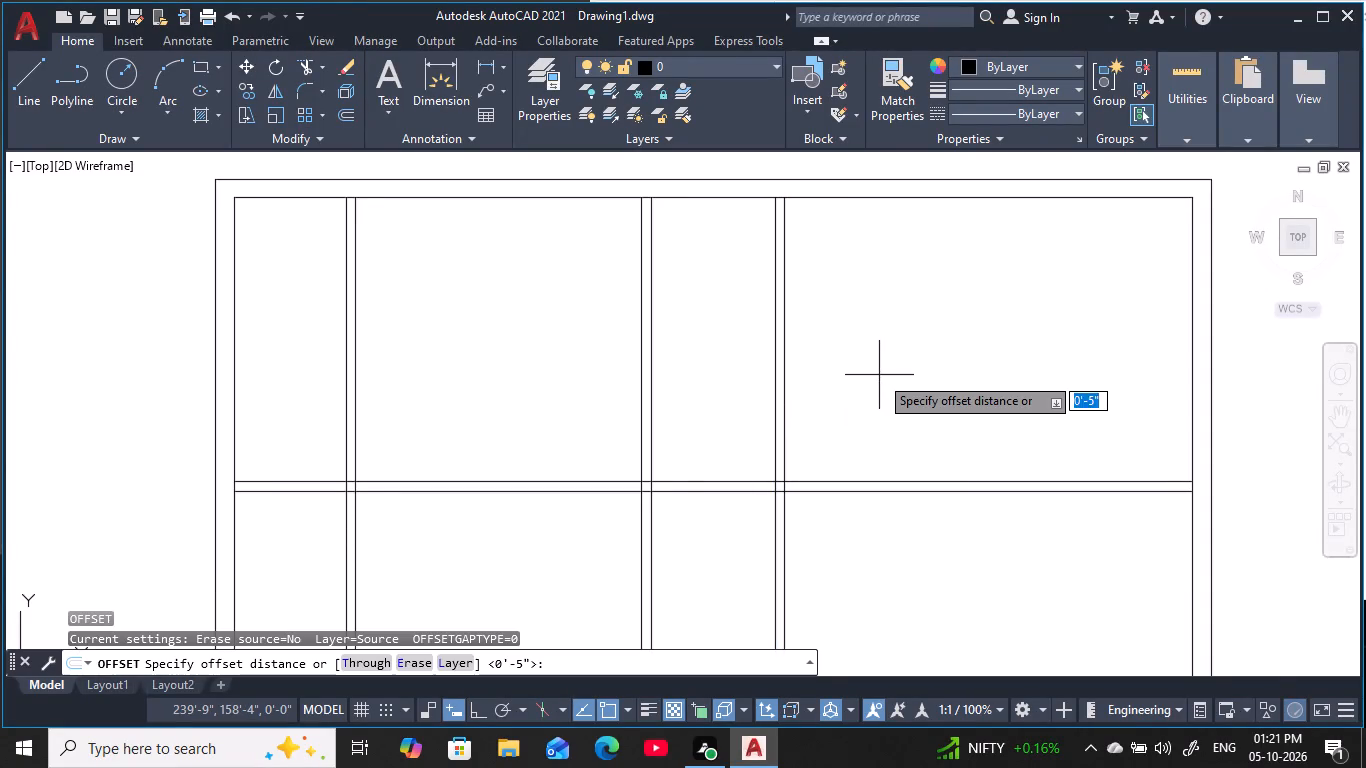
{"action": "type", "text": "11"}
{"action": "key", "text": "apostrophe"}
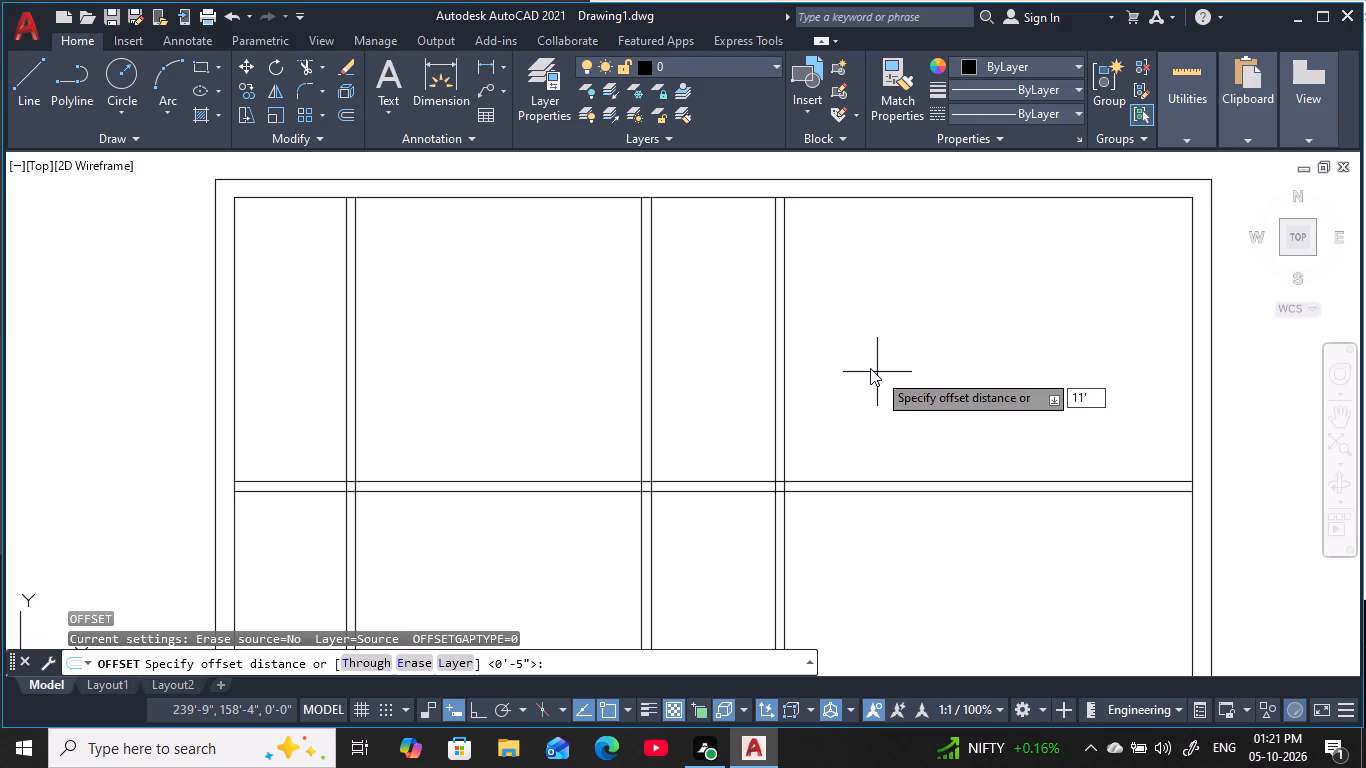
{"action": "key", "text": "6"}
{"action": "key", "text": "space"}
{"action": "left_click", "coordinate": [784, 395]}
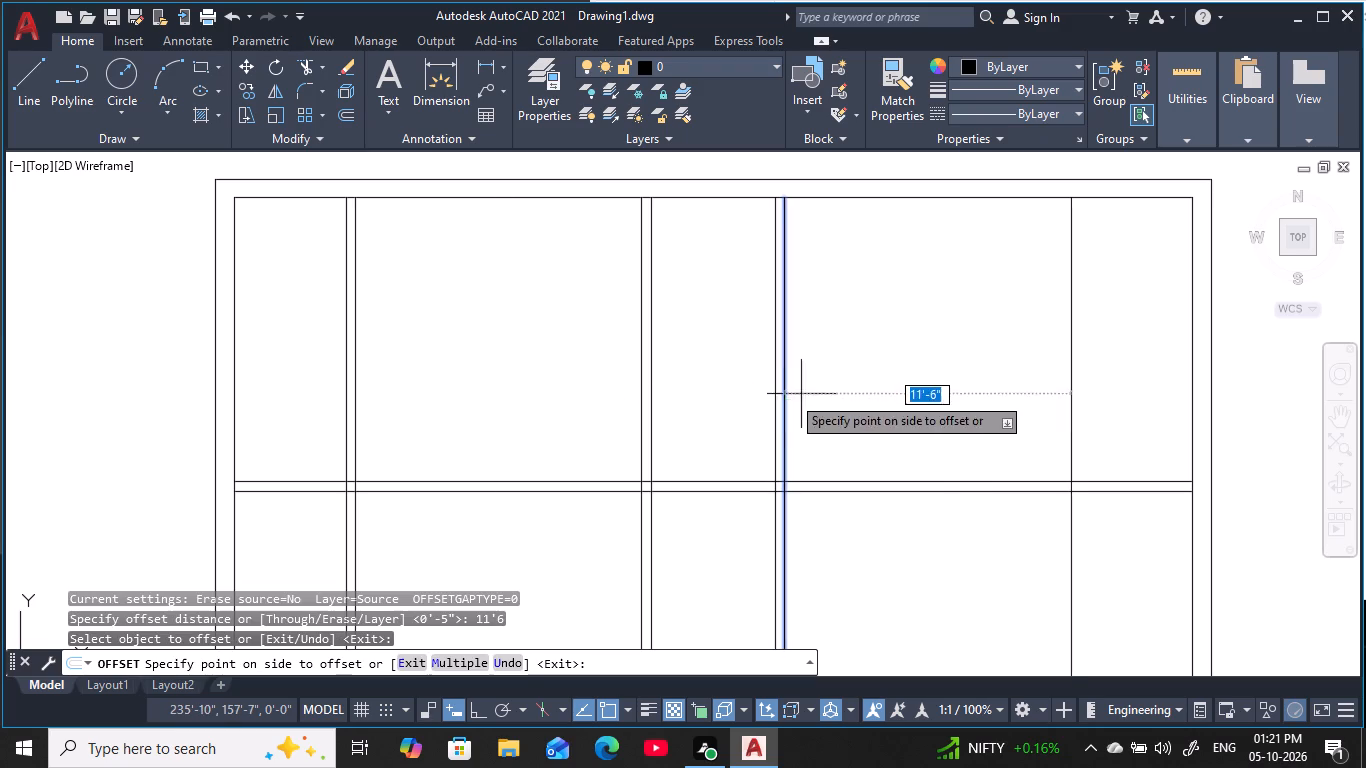
{"action": "left_click", "coordinate": [1096, 340]}
{"action": "key", "text": "Escape"}
{"action": "key", "text": "Escape"}
{"action": "key", "text": "Escape"}
{"action": "key", "text": "Escape"}
Offset the newest vertical line 4.5" to the right to form the fourth vertical partition wall.
{"action": "middle_click_drag", "start_coordinate": [1097, 340], "coordinate": [1043, 352]}
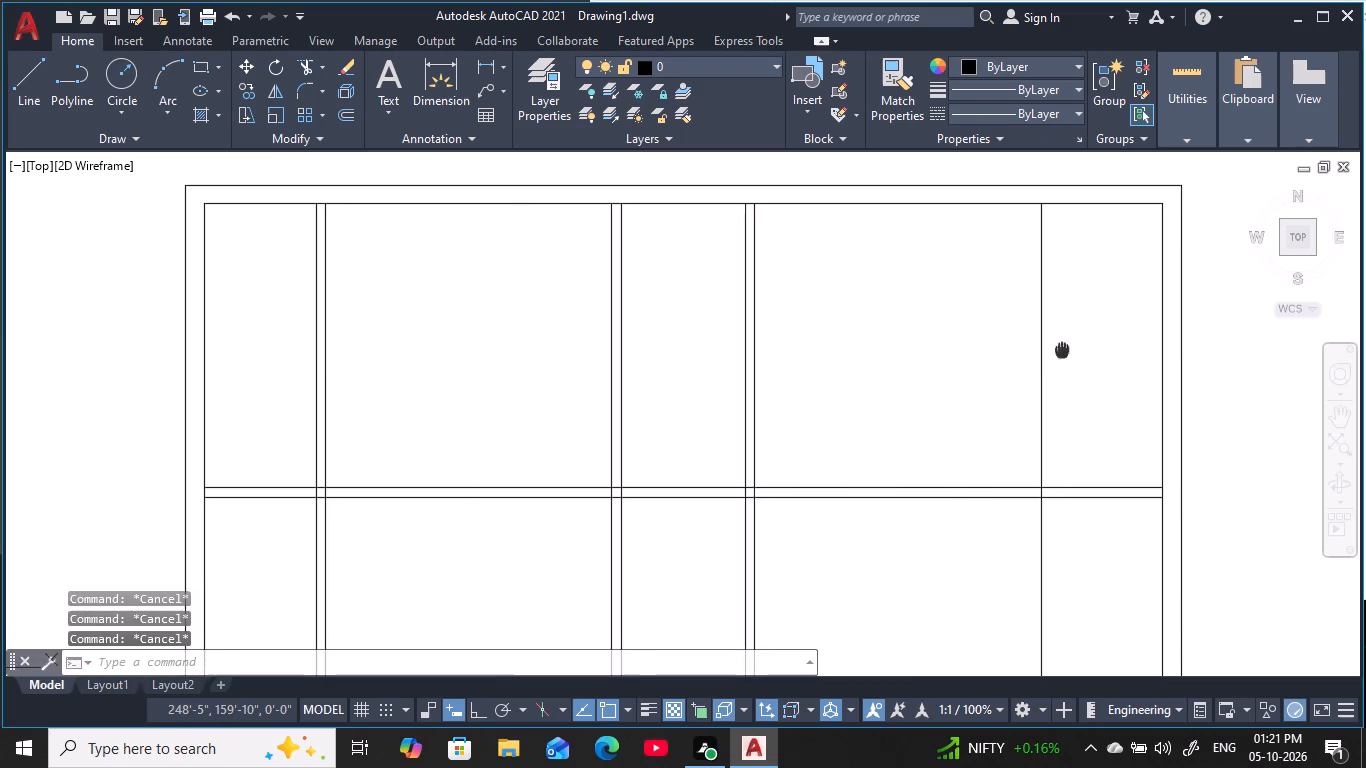
{"action": "middle_click_drag", "start_coordinate": [1043, 352], "coordinate": [953, 359]}
{"action": "key", "text": "Escape"}
{"action": "key", "text": "Escape"}
{"action": "key", "text": "Escape"}
{"action": "key", "text": "o"}
{"action": "key", "text": "space"}
{"action": "key", "text": "4"}
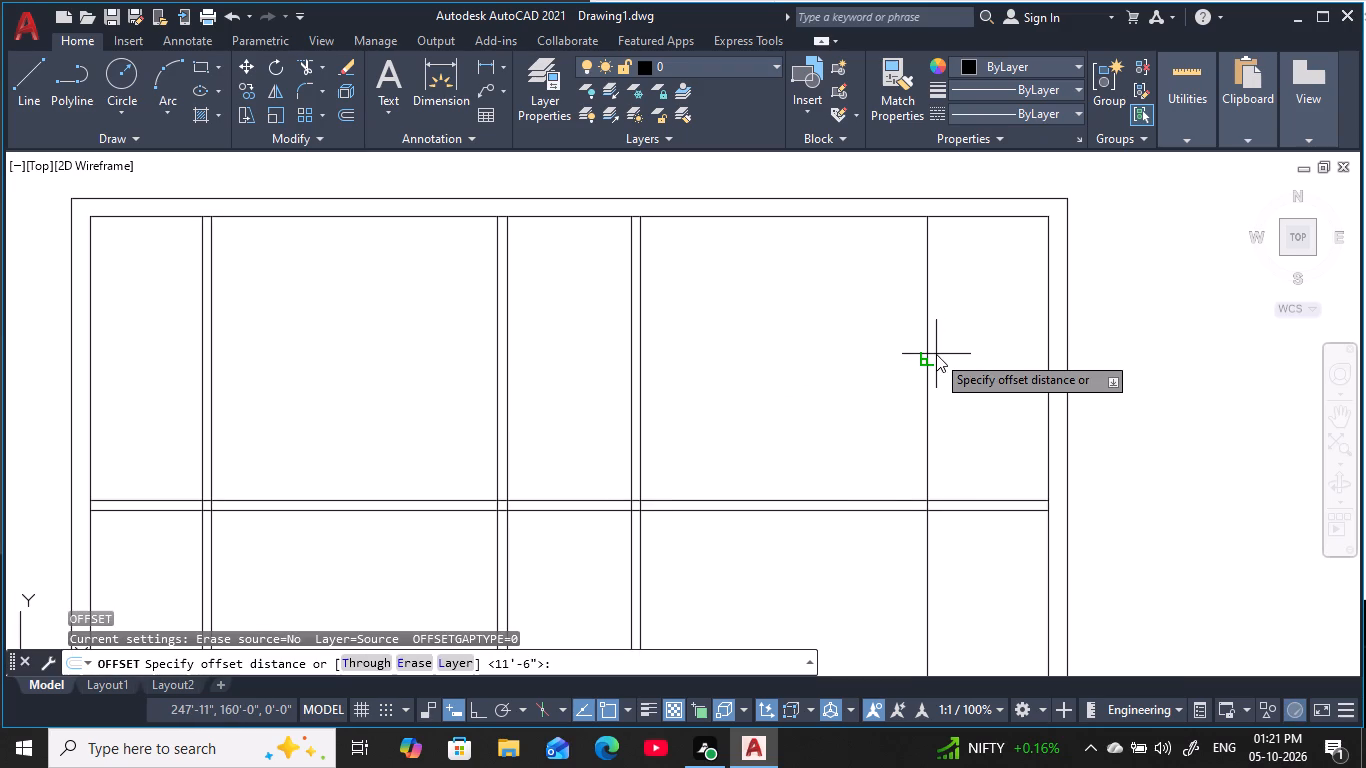
{"action": "key", "text": "period"}
{"action": "key", "text": "5"}
{"action": "key", "text": "space"}
{"action": "left_click", "coordinate": [929, 373]}
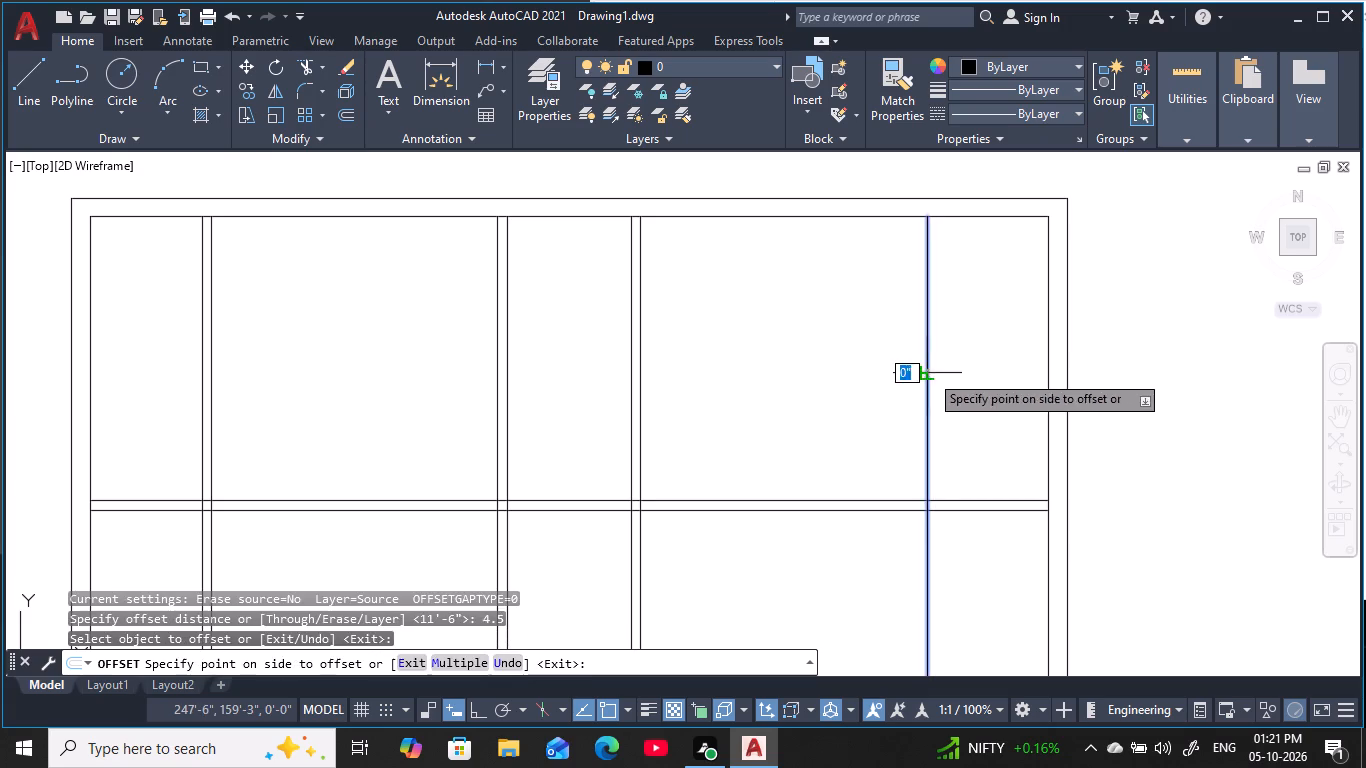
{"action": "left_click", "coordinate": [981, 361]}
{"action": "key", "text": "Escape"}
{"action": "key", "text": "Escape"}
{"action": "key", "text": "Escape"}
{"action": "key", "text": "Escape"}
{"action": "key", "text": "Escape"}
{"action": "key", "text": "Escape"}
Measure the clear gap between the fourth vertical partition and the right exterior wall with a linear dimension, without placing it.
{"action": "type", "text": "dl"}
{"action": "type", "text": "i"}
{"action": "key", "text": "space"}
{"action": "key", "text": "space"}
{"action": "scroll", "coordinate": [975, 352], "scroll_direction": "up", "scroll_amount": 1}
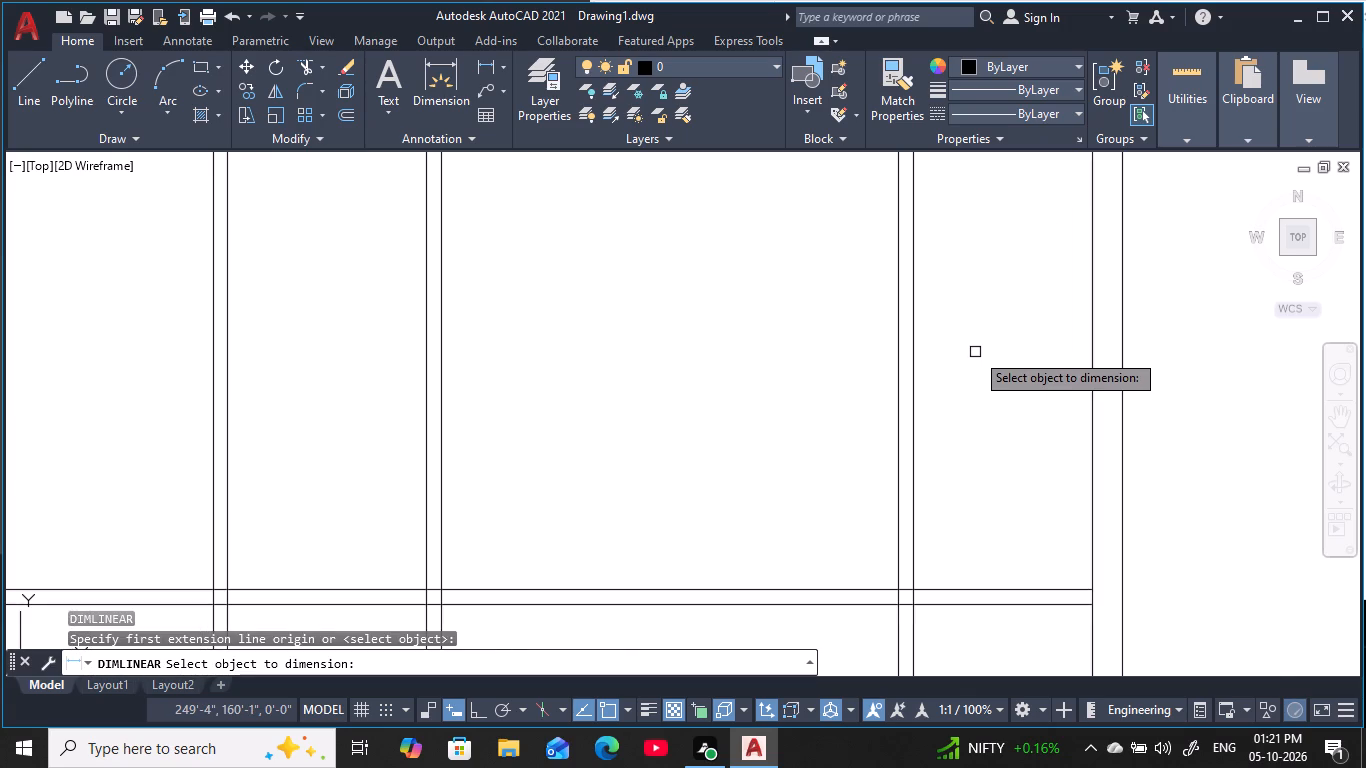
{"action": "key", "text": "space"}
{"action": "key", "text": "space"}
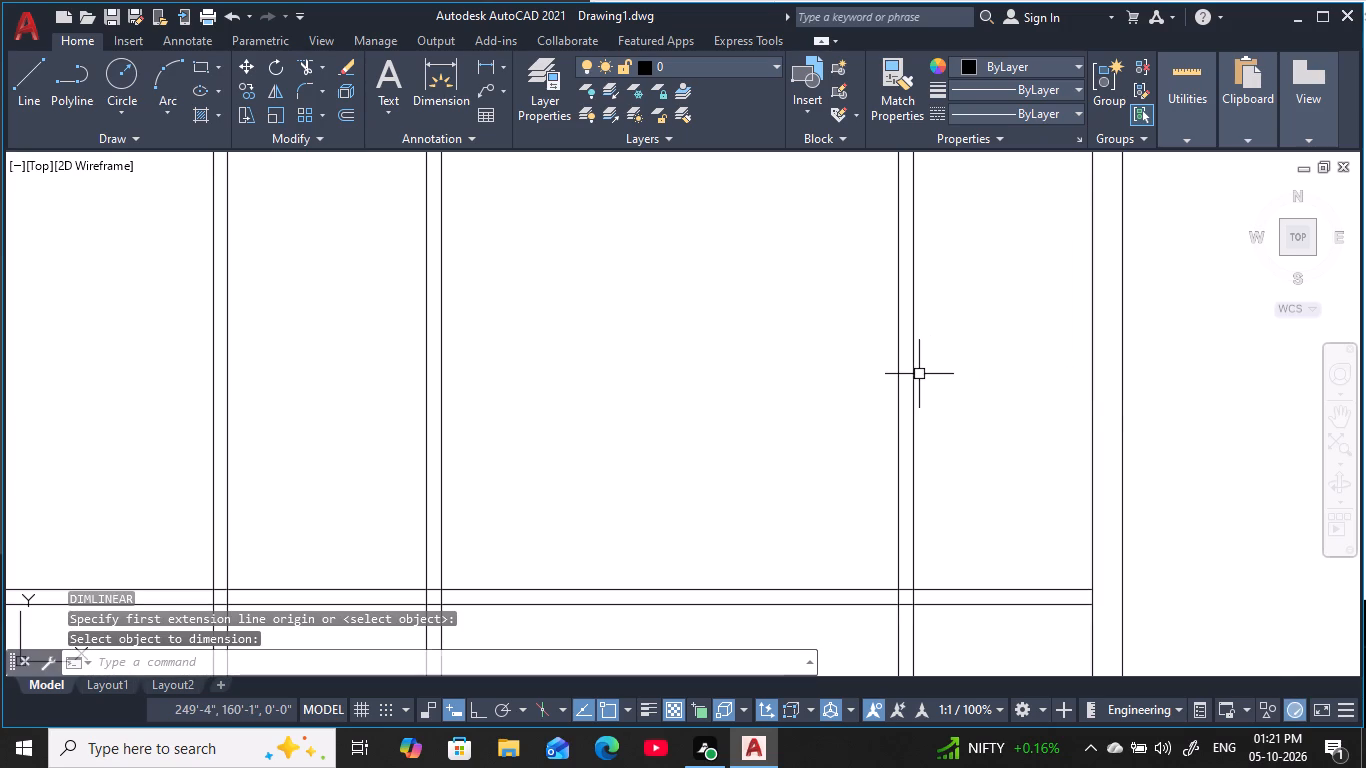
{"action": "left_click", "coordinate": [912, 377]}
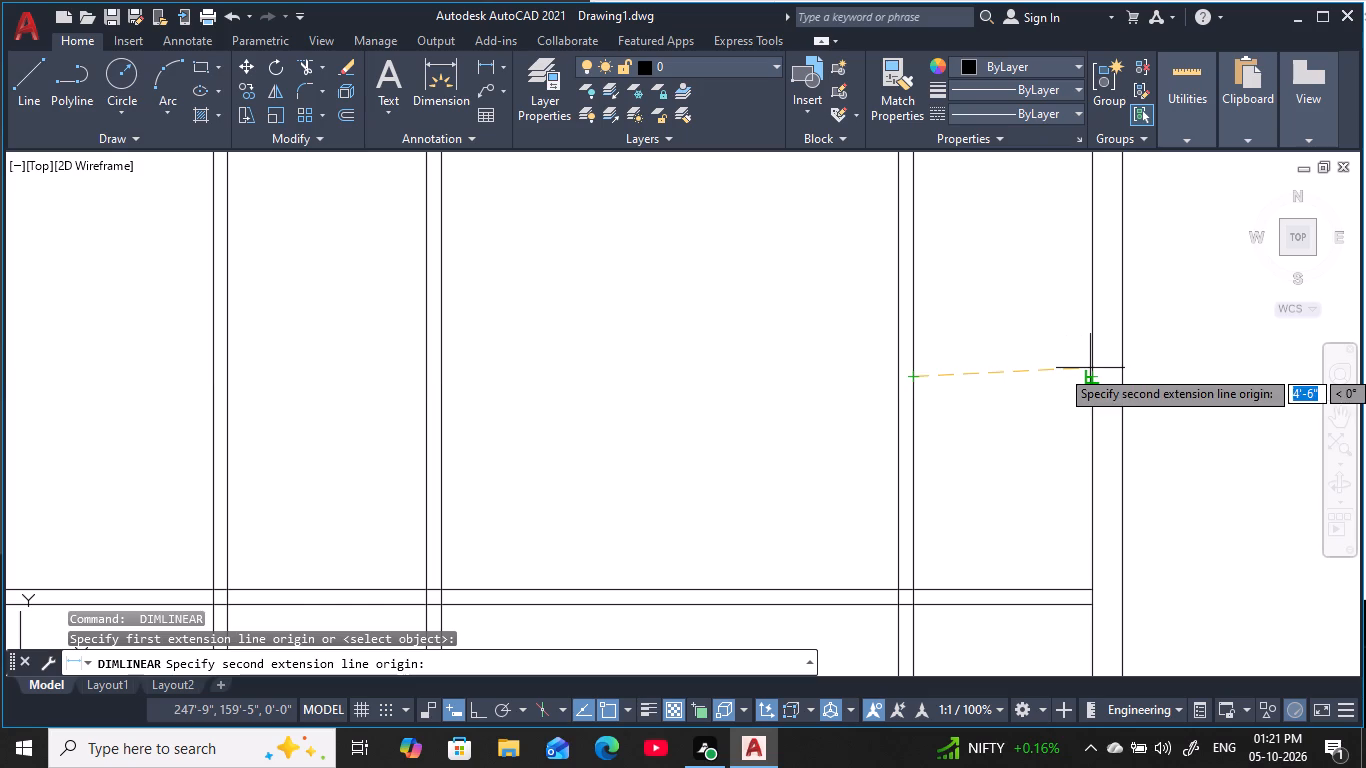
{"action": "left_click", "coordinate": [1090, 368]}
{"action": "key", "text": "Escape"}
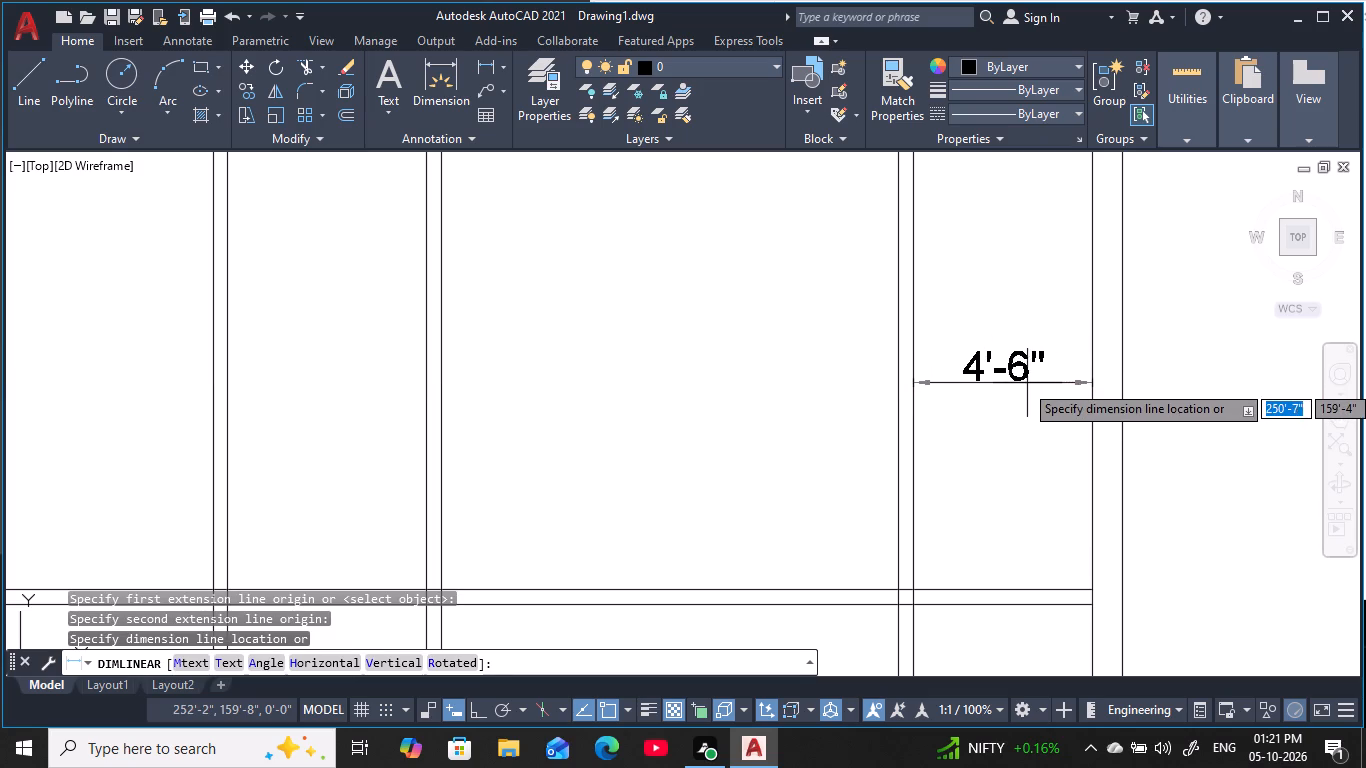
{"action": "key", "text": "Escape"}
{"action": "key", "text": "Escape"}
{"action": "scroll", "coordinate": [780, 371], "scroll_direction": "down", "scroll_amount": 4}
{"action": "middle_click_drag", "start_coordinate": [762, 380], "coordinate": [875, 330]}
{"action": "key", "text": "Escape"}
{"action": "key", "text": "Escape"}
{"action": "key", "text": "Escape"}
{"action": "key", "text": "Escape"}
{"action": "key", "text": "Escape"}
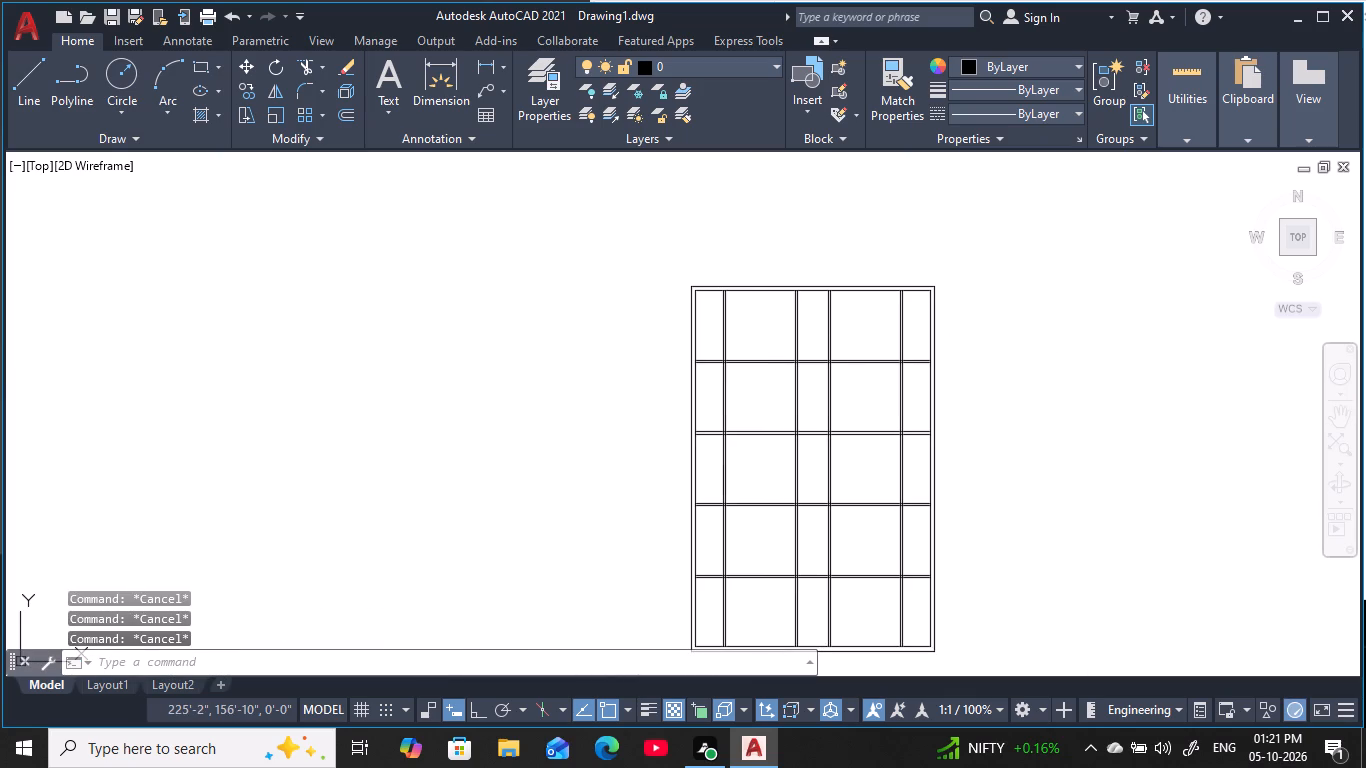
{"action": "key", "text": "Escape"}
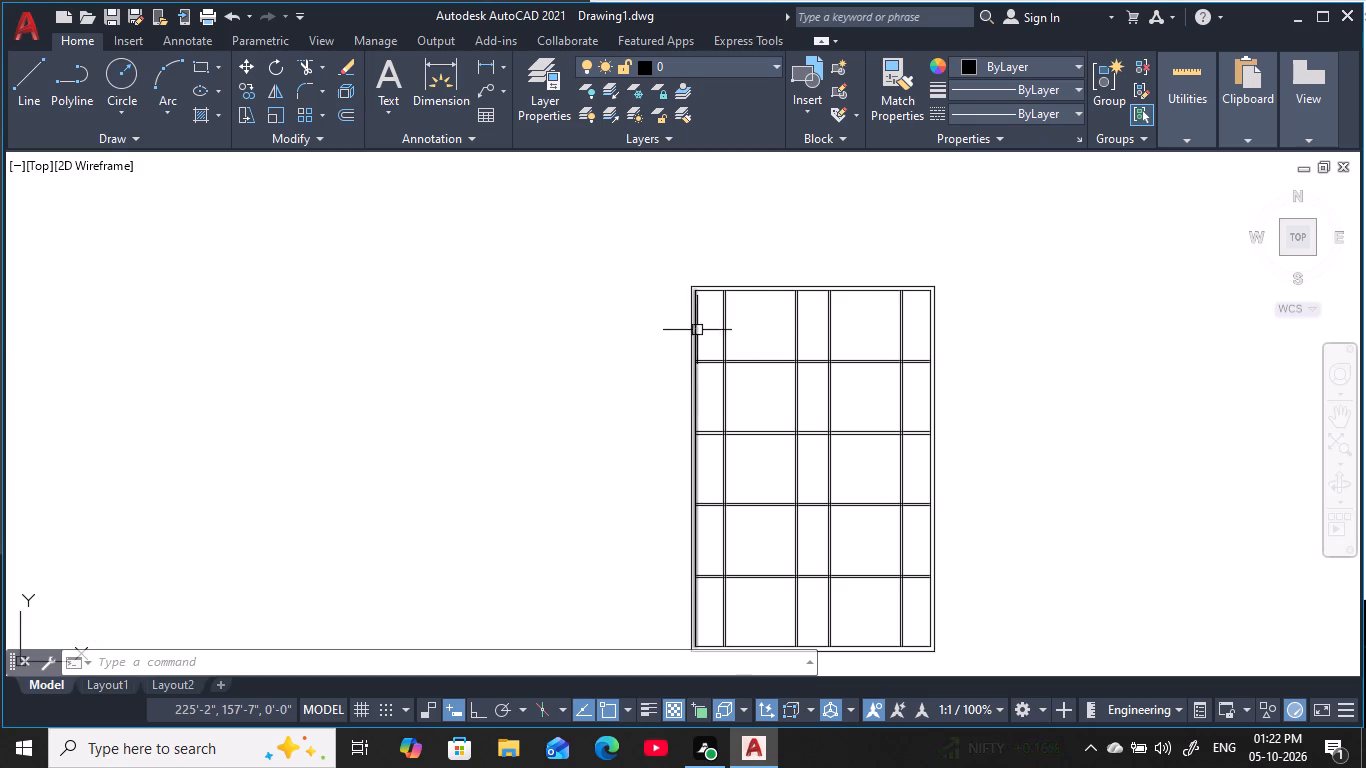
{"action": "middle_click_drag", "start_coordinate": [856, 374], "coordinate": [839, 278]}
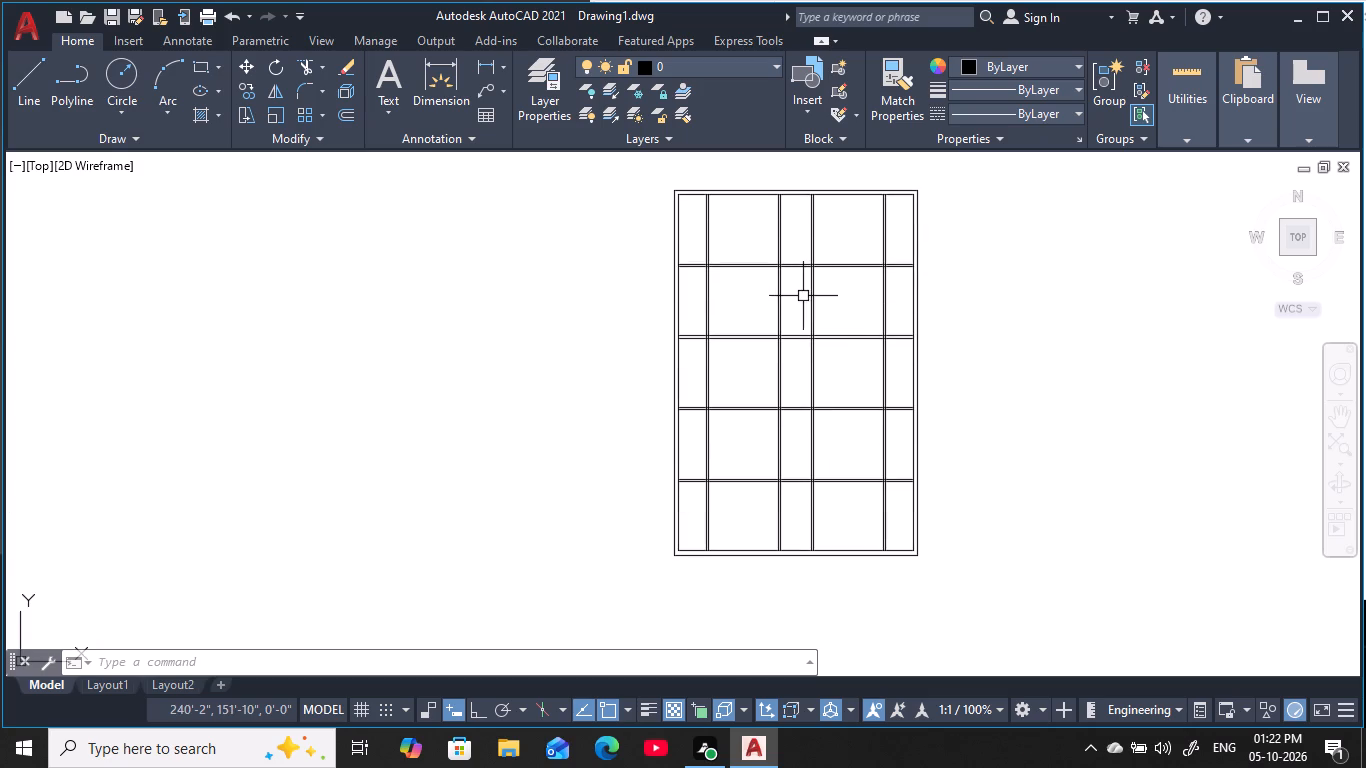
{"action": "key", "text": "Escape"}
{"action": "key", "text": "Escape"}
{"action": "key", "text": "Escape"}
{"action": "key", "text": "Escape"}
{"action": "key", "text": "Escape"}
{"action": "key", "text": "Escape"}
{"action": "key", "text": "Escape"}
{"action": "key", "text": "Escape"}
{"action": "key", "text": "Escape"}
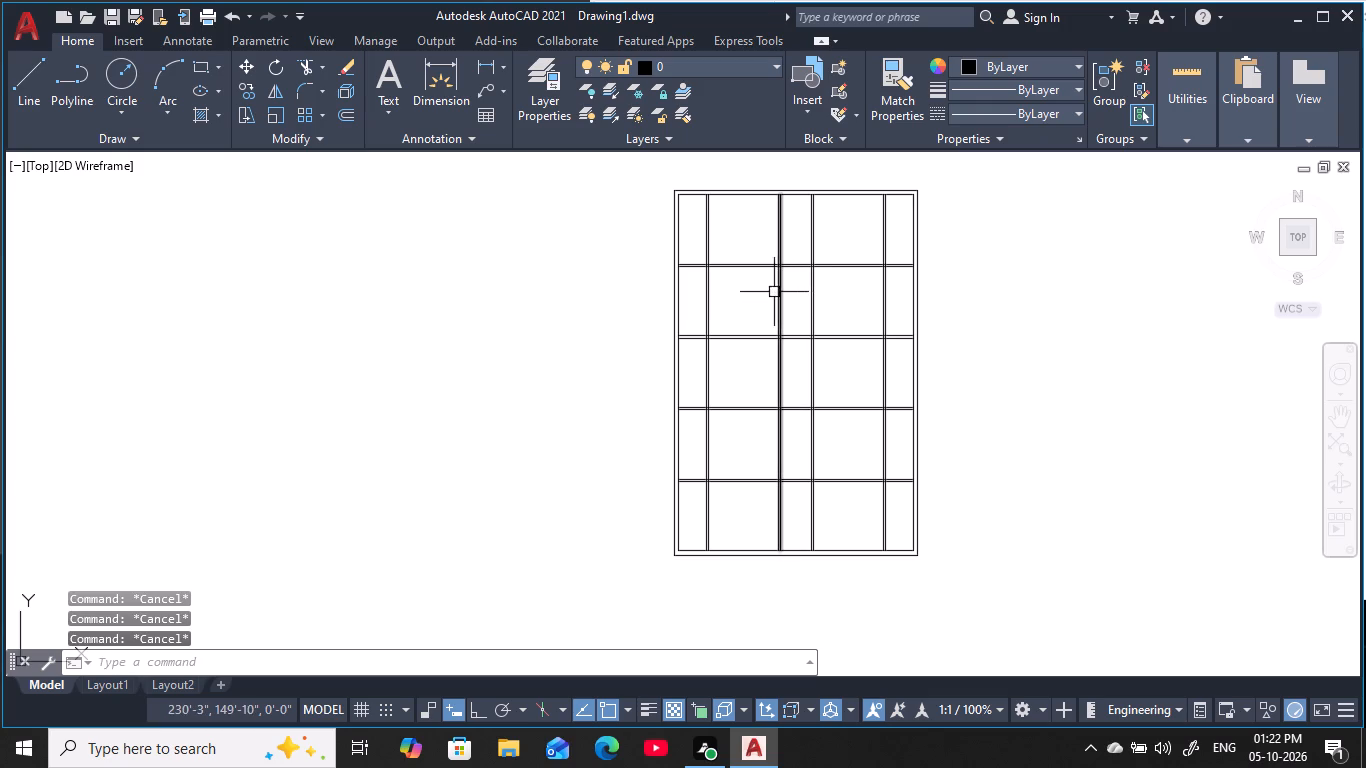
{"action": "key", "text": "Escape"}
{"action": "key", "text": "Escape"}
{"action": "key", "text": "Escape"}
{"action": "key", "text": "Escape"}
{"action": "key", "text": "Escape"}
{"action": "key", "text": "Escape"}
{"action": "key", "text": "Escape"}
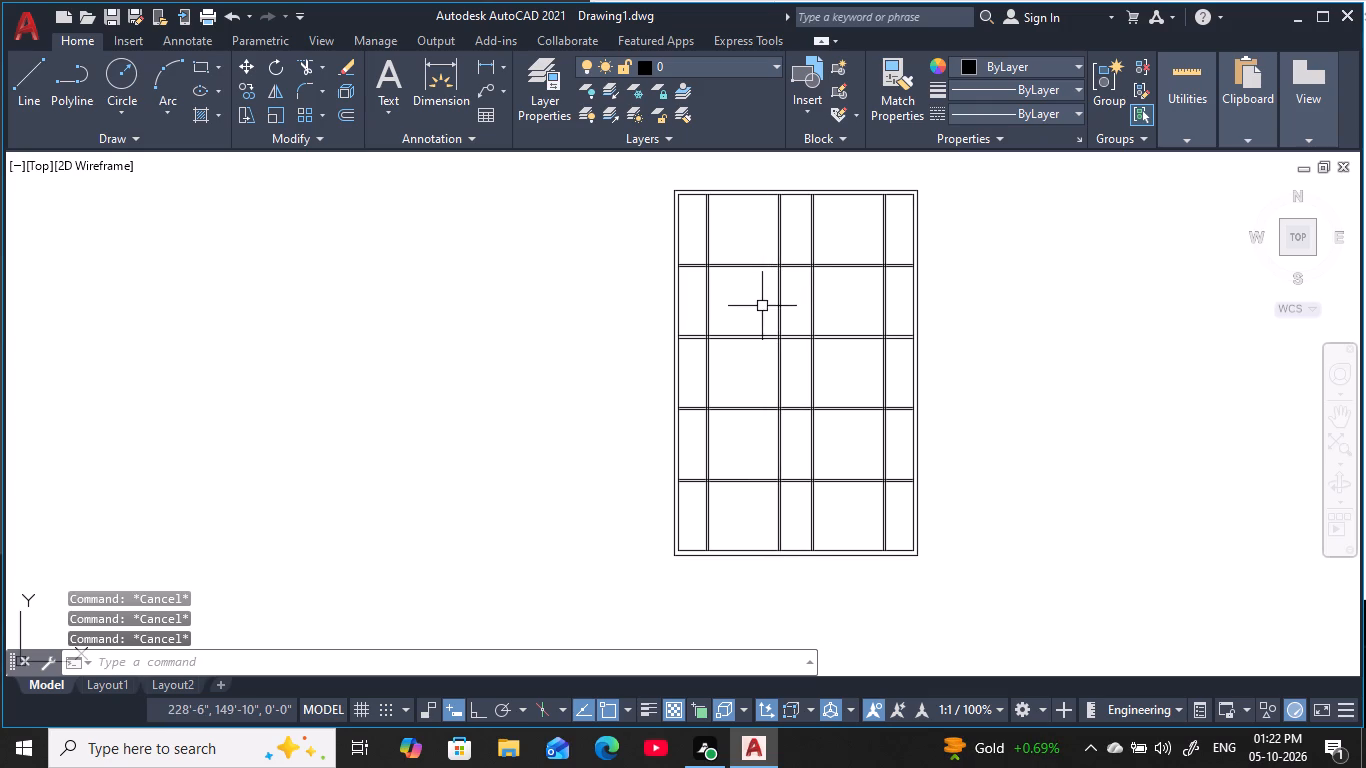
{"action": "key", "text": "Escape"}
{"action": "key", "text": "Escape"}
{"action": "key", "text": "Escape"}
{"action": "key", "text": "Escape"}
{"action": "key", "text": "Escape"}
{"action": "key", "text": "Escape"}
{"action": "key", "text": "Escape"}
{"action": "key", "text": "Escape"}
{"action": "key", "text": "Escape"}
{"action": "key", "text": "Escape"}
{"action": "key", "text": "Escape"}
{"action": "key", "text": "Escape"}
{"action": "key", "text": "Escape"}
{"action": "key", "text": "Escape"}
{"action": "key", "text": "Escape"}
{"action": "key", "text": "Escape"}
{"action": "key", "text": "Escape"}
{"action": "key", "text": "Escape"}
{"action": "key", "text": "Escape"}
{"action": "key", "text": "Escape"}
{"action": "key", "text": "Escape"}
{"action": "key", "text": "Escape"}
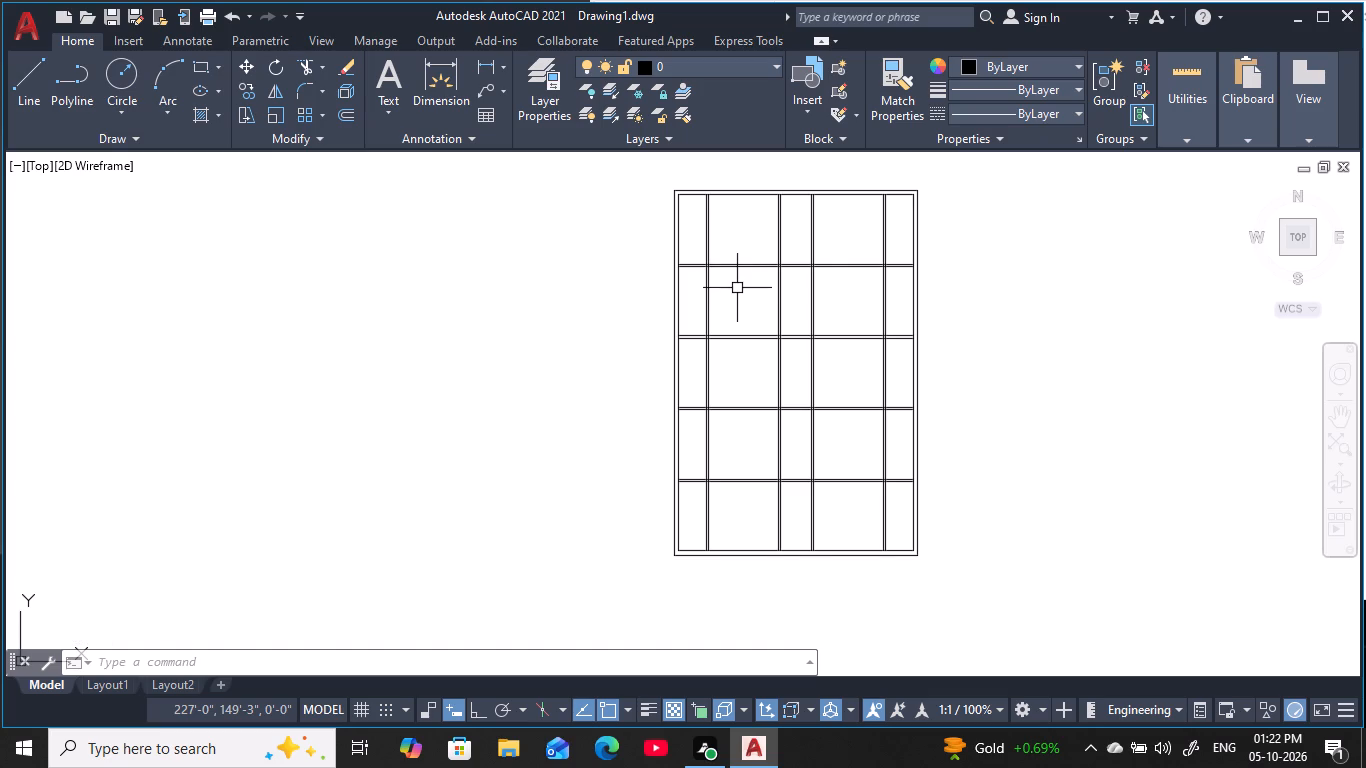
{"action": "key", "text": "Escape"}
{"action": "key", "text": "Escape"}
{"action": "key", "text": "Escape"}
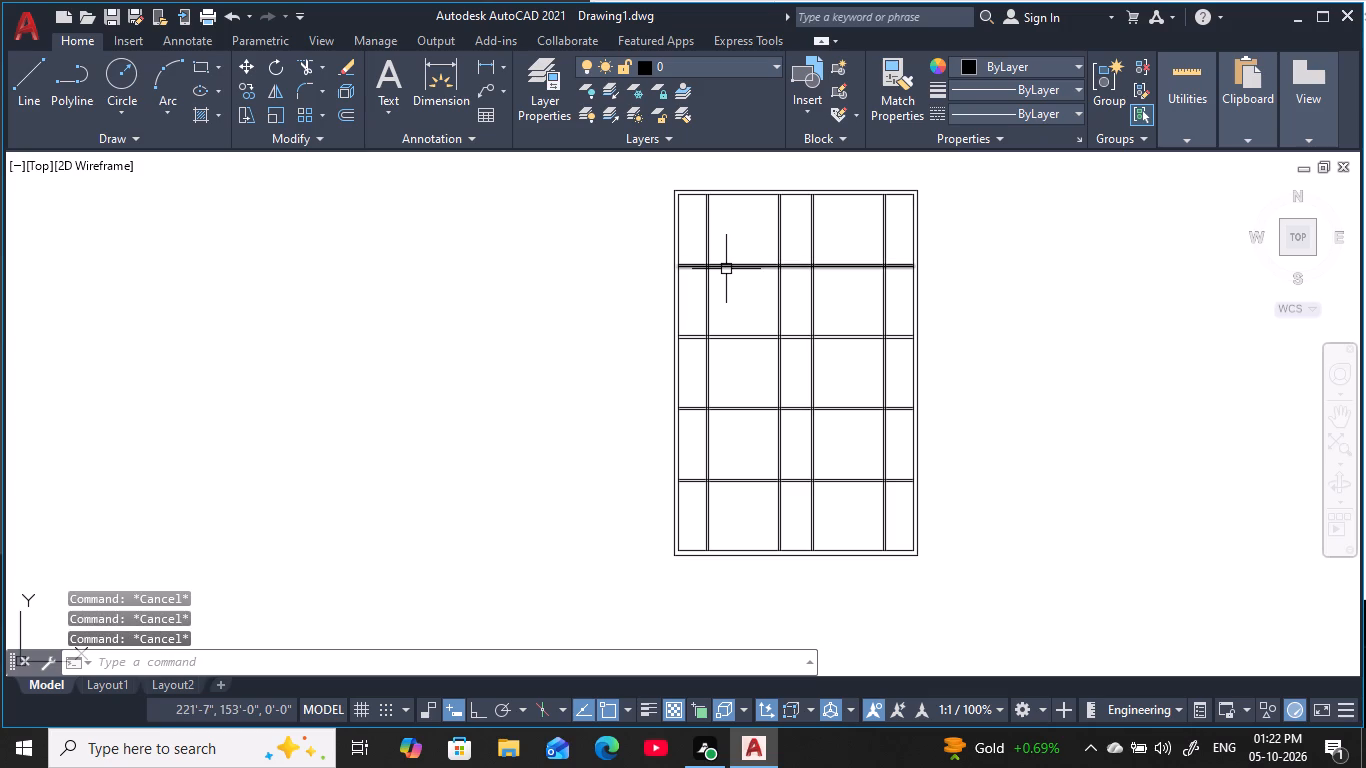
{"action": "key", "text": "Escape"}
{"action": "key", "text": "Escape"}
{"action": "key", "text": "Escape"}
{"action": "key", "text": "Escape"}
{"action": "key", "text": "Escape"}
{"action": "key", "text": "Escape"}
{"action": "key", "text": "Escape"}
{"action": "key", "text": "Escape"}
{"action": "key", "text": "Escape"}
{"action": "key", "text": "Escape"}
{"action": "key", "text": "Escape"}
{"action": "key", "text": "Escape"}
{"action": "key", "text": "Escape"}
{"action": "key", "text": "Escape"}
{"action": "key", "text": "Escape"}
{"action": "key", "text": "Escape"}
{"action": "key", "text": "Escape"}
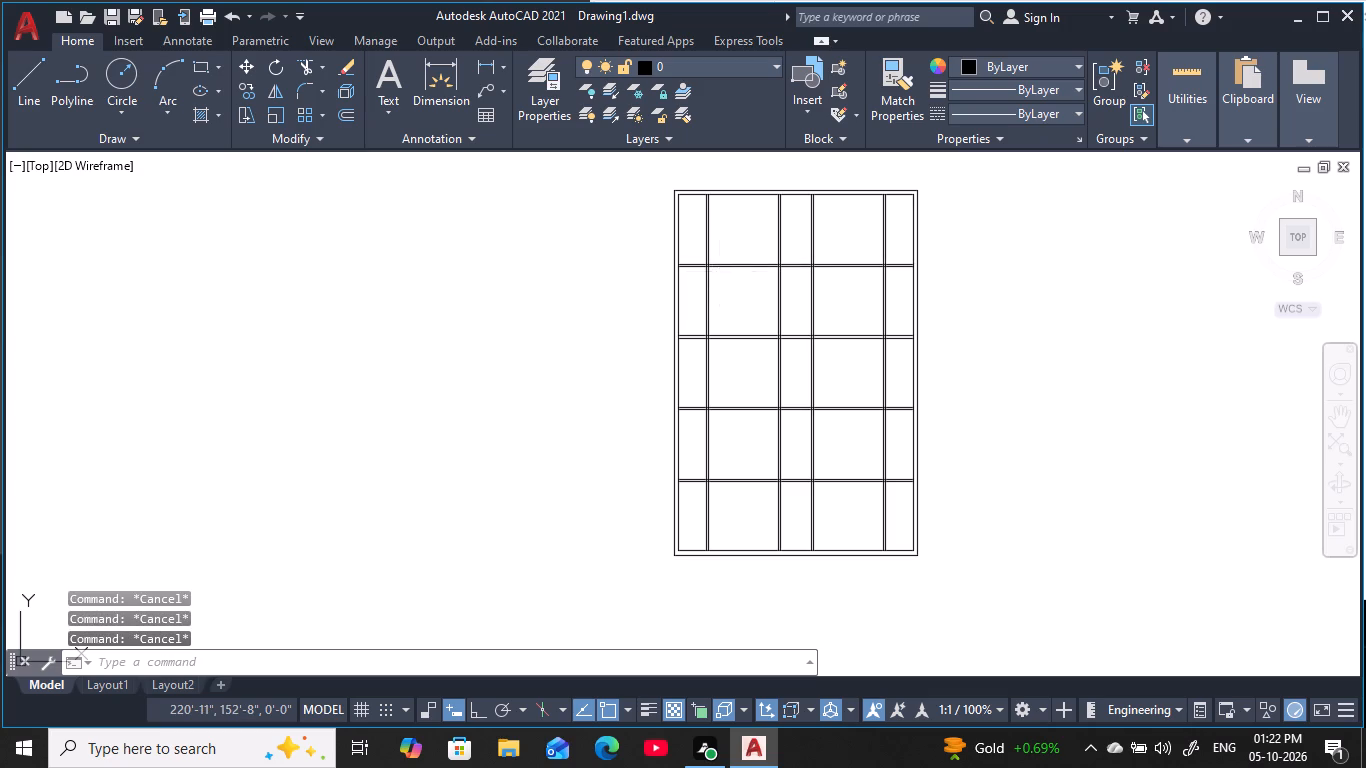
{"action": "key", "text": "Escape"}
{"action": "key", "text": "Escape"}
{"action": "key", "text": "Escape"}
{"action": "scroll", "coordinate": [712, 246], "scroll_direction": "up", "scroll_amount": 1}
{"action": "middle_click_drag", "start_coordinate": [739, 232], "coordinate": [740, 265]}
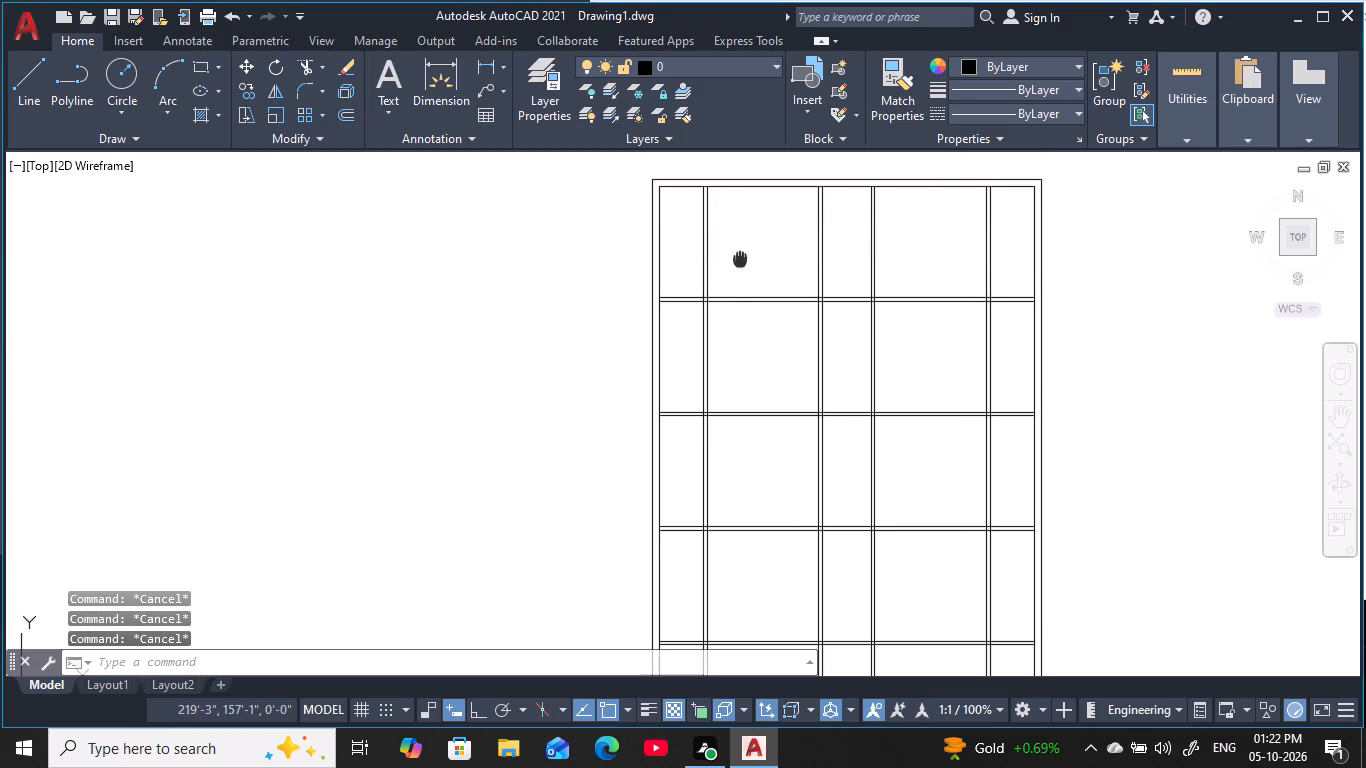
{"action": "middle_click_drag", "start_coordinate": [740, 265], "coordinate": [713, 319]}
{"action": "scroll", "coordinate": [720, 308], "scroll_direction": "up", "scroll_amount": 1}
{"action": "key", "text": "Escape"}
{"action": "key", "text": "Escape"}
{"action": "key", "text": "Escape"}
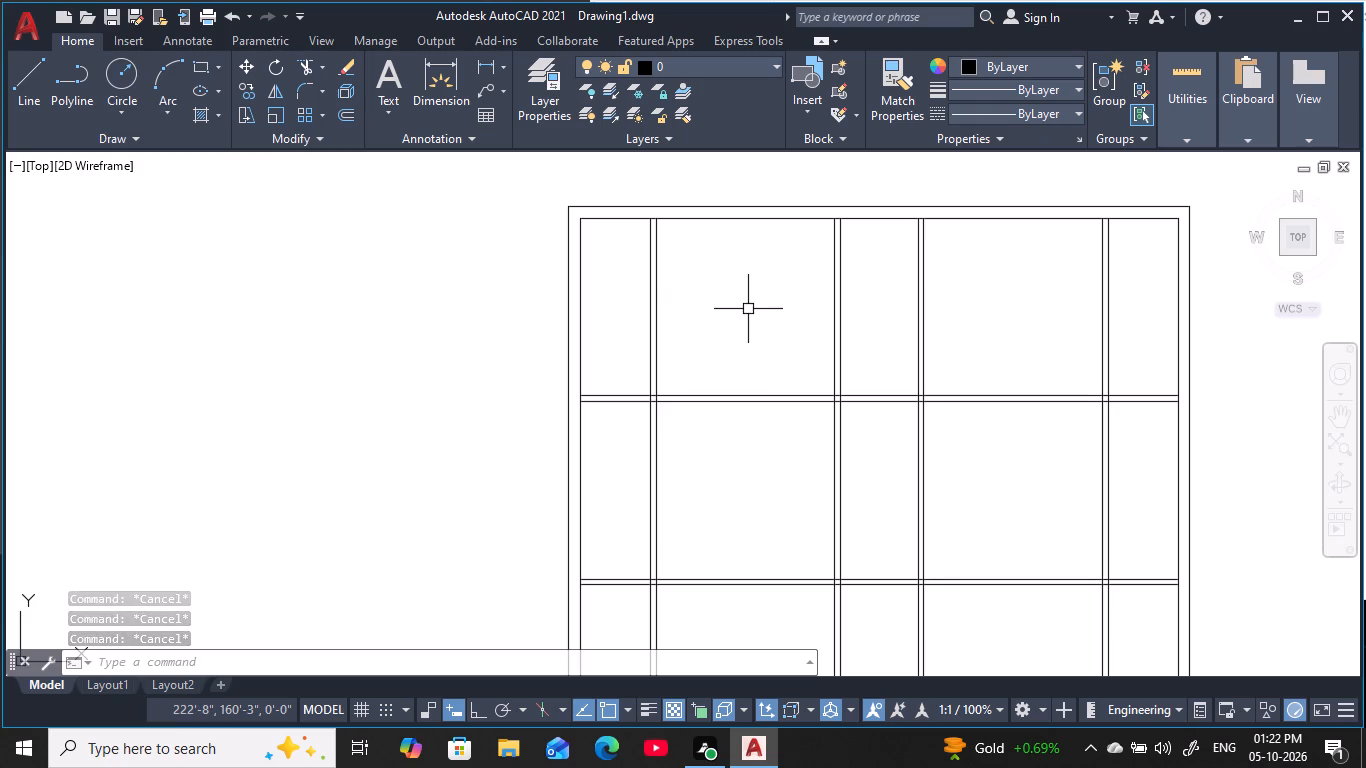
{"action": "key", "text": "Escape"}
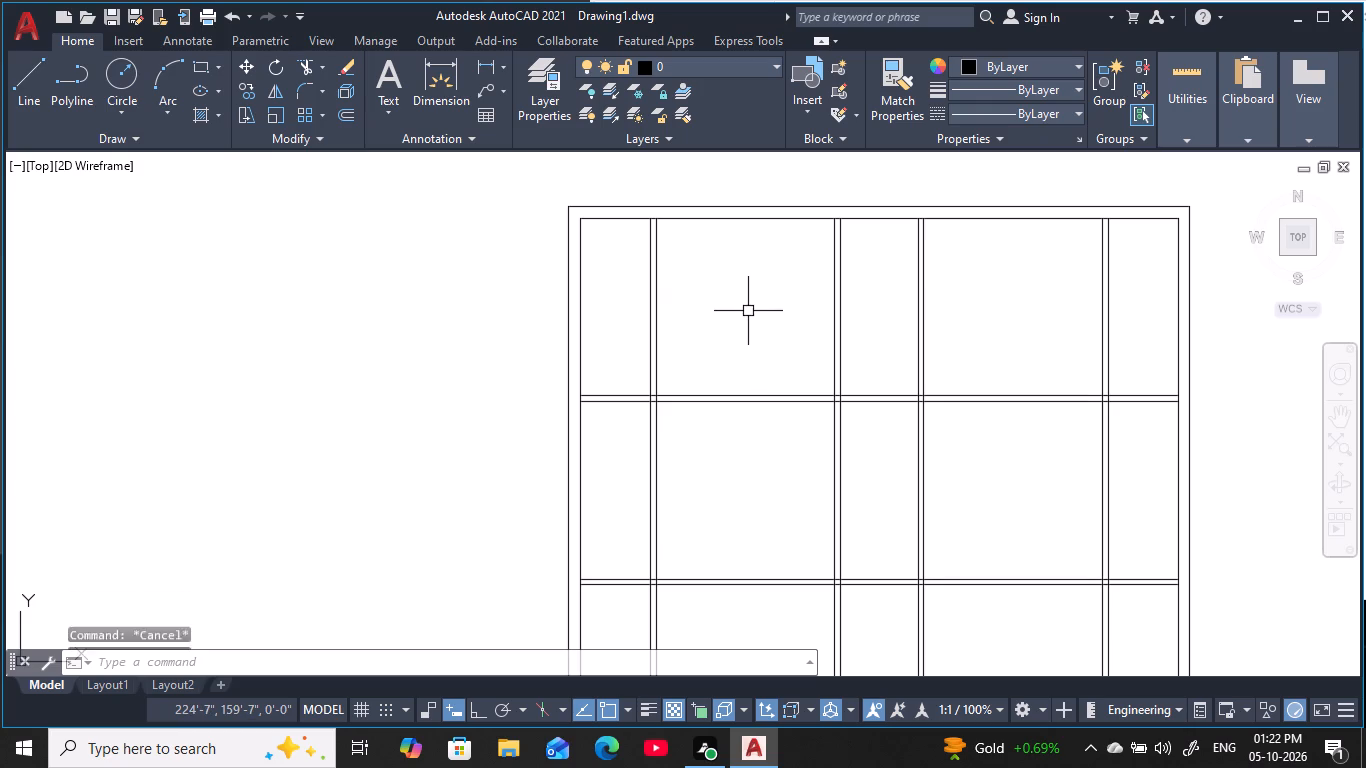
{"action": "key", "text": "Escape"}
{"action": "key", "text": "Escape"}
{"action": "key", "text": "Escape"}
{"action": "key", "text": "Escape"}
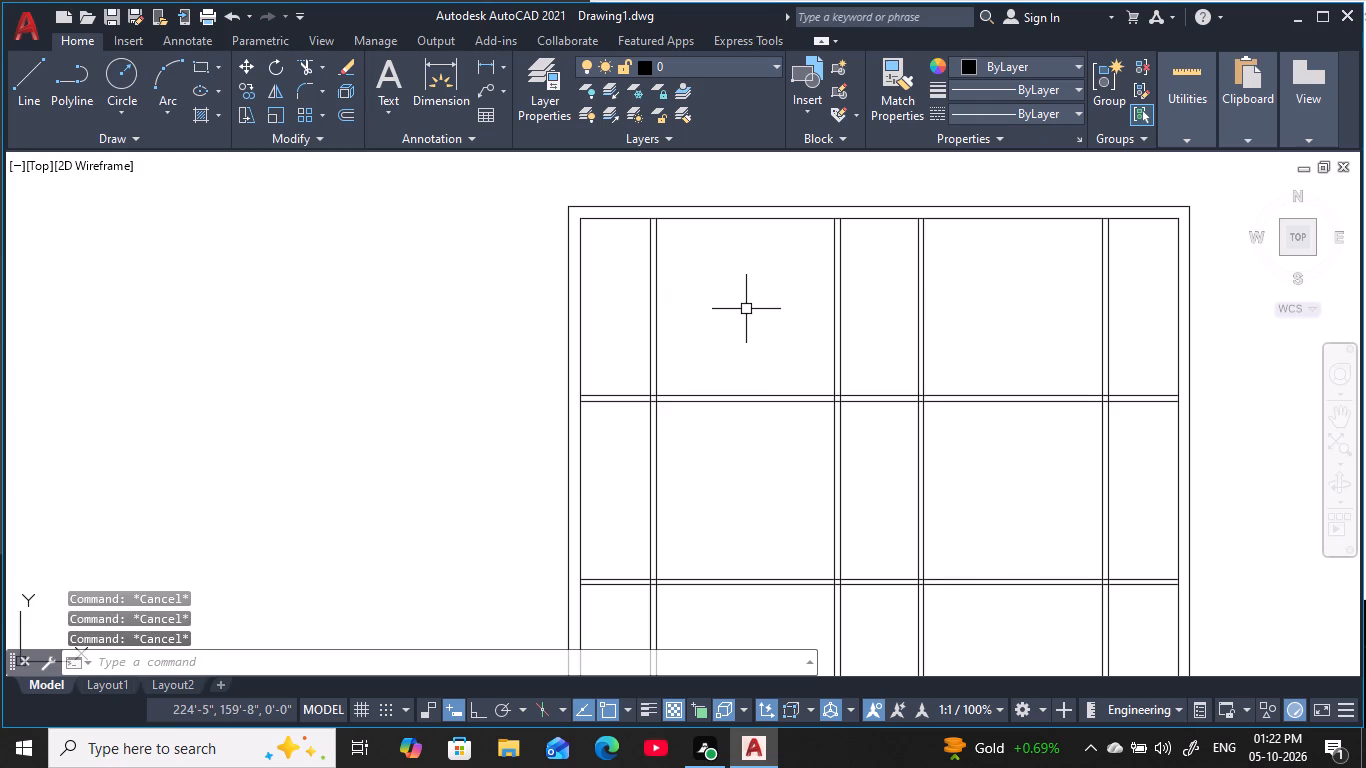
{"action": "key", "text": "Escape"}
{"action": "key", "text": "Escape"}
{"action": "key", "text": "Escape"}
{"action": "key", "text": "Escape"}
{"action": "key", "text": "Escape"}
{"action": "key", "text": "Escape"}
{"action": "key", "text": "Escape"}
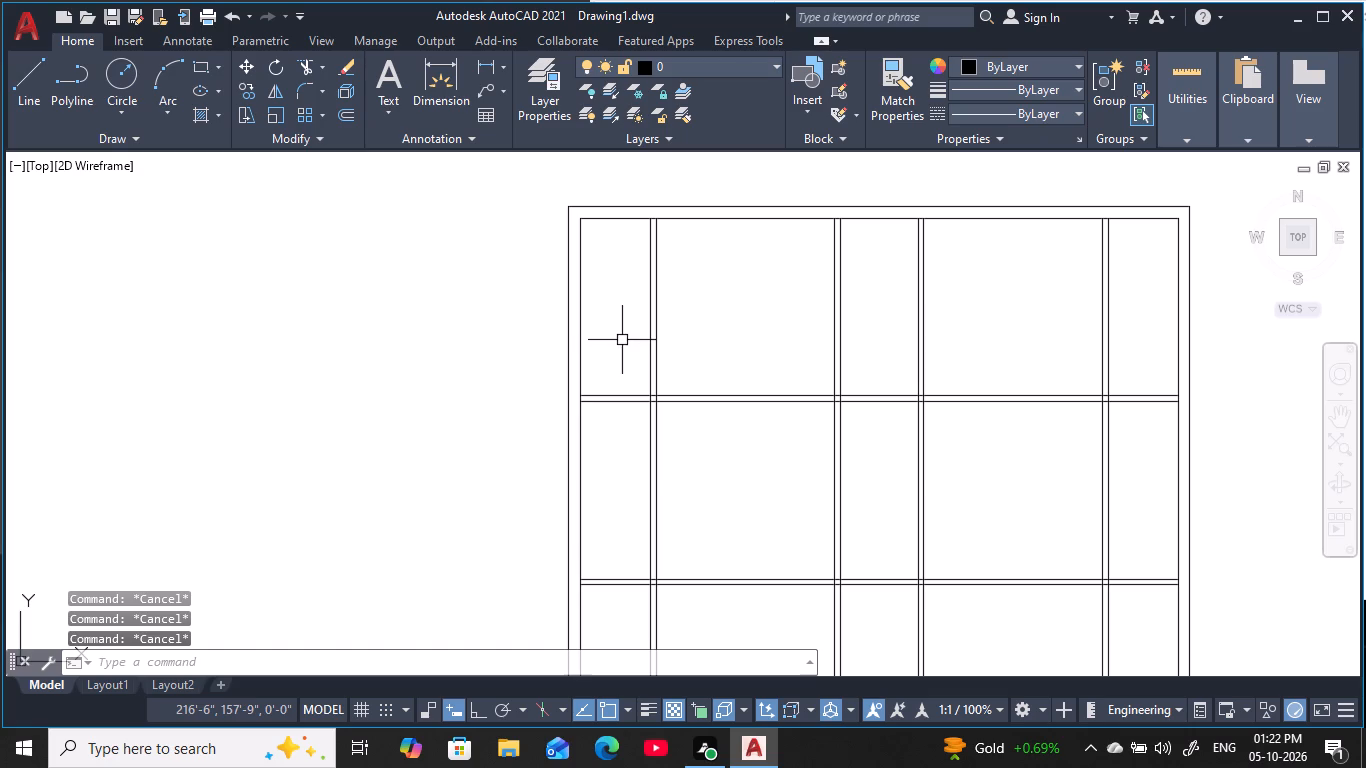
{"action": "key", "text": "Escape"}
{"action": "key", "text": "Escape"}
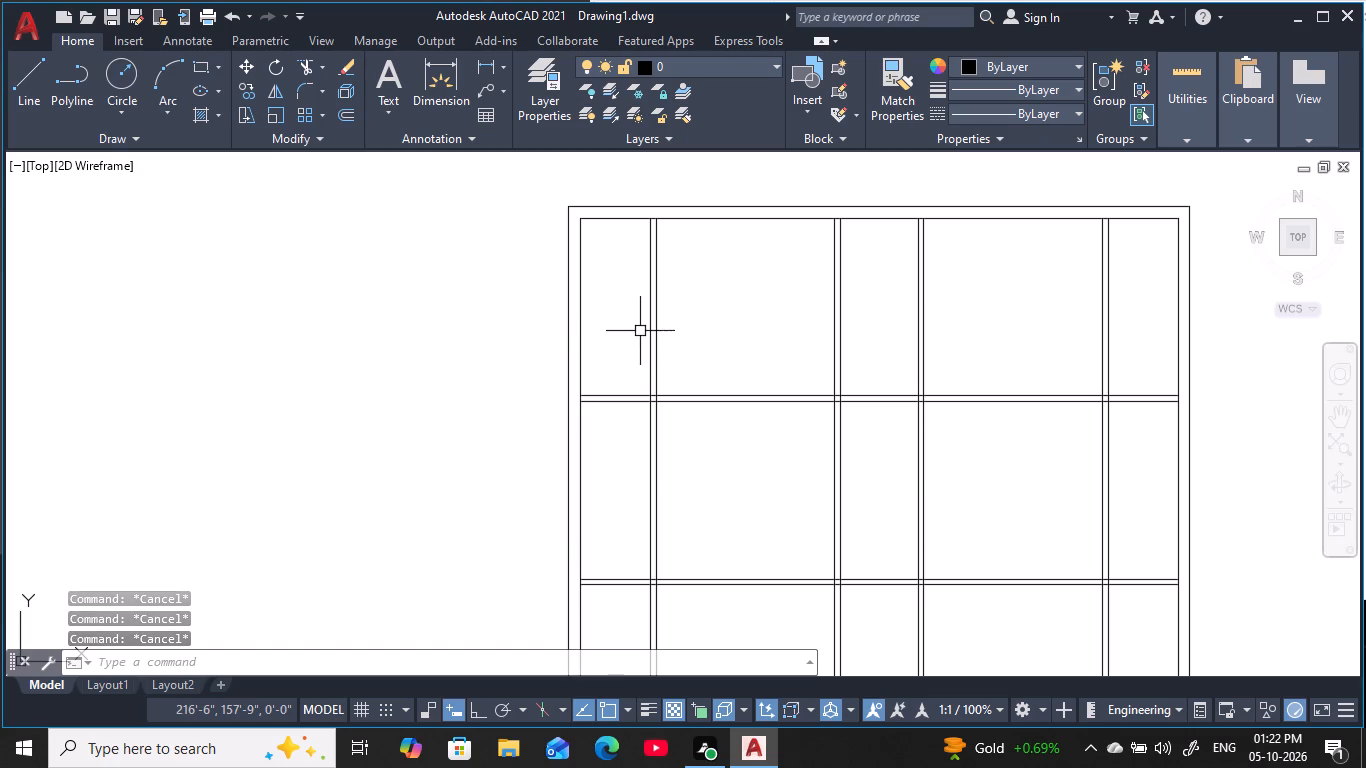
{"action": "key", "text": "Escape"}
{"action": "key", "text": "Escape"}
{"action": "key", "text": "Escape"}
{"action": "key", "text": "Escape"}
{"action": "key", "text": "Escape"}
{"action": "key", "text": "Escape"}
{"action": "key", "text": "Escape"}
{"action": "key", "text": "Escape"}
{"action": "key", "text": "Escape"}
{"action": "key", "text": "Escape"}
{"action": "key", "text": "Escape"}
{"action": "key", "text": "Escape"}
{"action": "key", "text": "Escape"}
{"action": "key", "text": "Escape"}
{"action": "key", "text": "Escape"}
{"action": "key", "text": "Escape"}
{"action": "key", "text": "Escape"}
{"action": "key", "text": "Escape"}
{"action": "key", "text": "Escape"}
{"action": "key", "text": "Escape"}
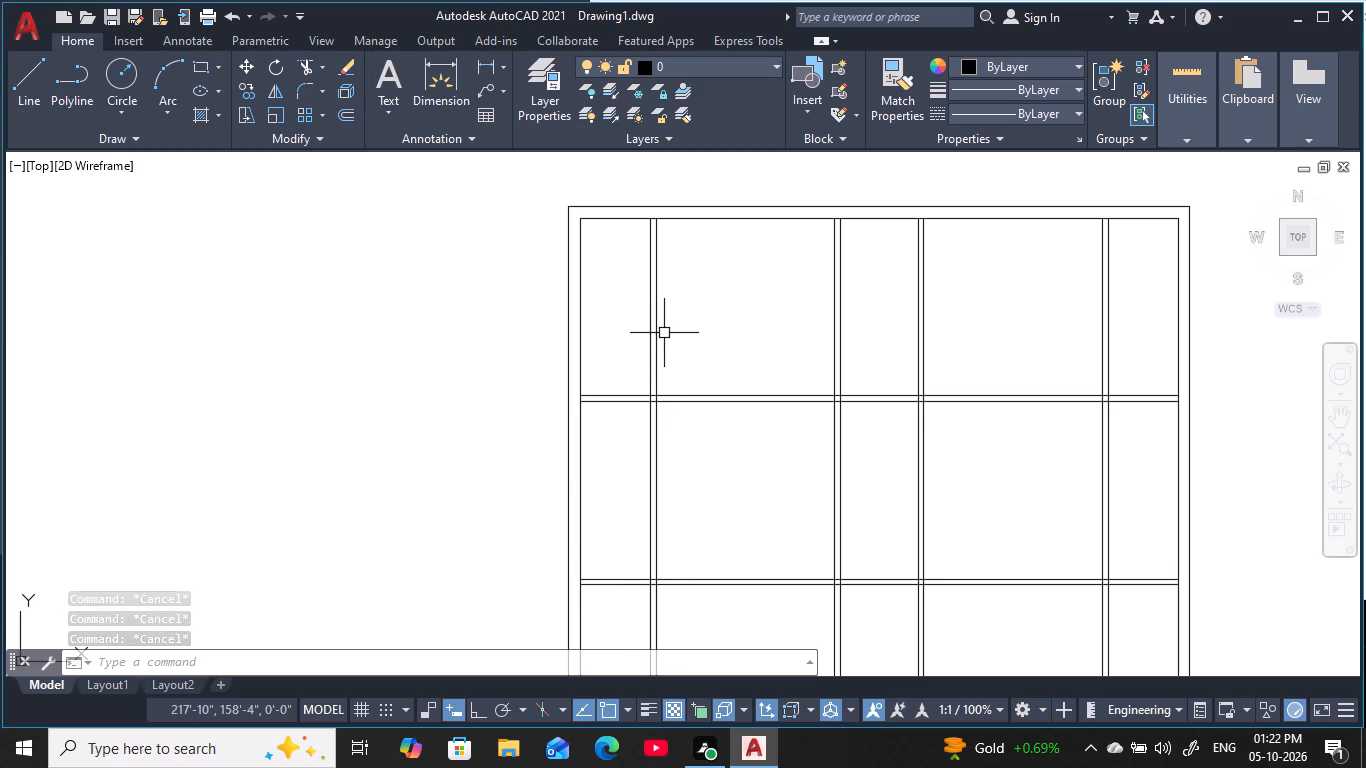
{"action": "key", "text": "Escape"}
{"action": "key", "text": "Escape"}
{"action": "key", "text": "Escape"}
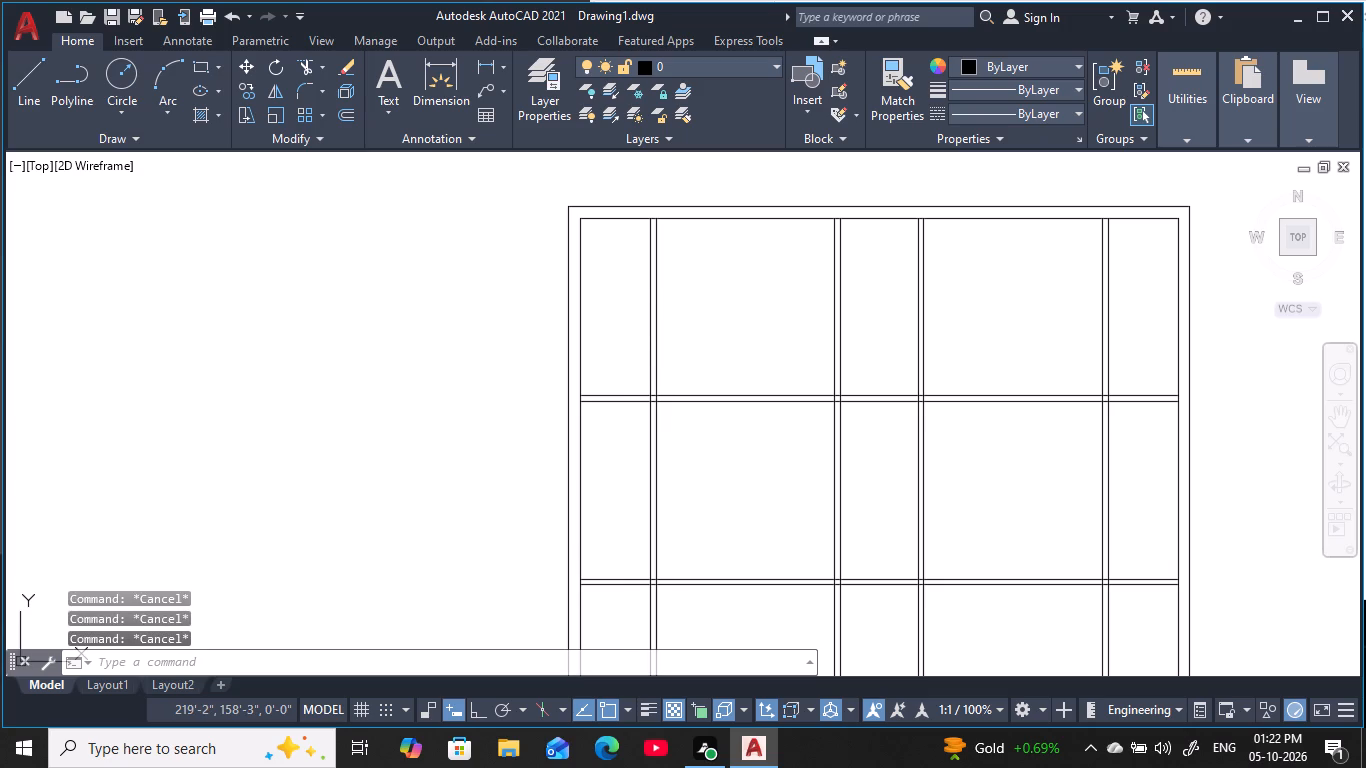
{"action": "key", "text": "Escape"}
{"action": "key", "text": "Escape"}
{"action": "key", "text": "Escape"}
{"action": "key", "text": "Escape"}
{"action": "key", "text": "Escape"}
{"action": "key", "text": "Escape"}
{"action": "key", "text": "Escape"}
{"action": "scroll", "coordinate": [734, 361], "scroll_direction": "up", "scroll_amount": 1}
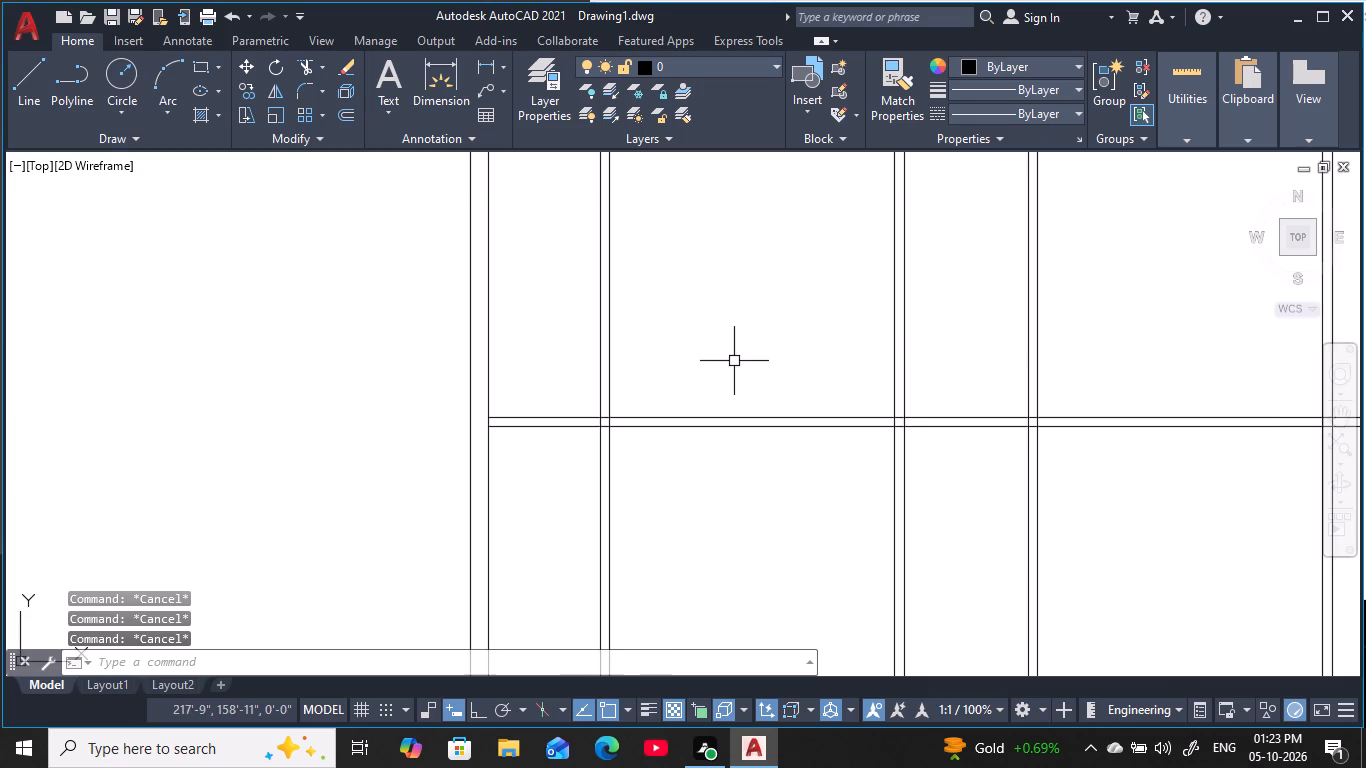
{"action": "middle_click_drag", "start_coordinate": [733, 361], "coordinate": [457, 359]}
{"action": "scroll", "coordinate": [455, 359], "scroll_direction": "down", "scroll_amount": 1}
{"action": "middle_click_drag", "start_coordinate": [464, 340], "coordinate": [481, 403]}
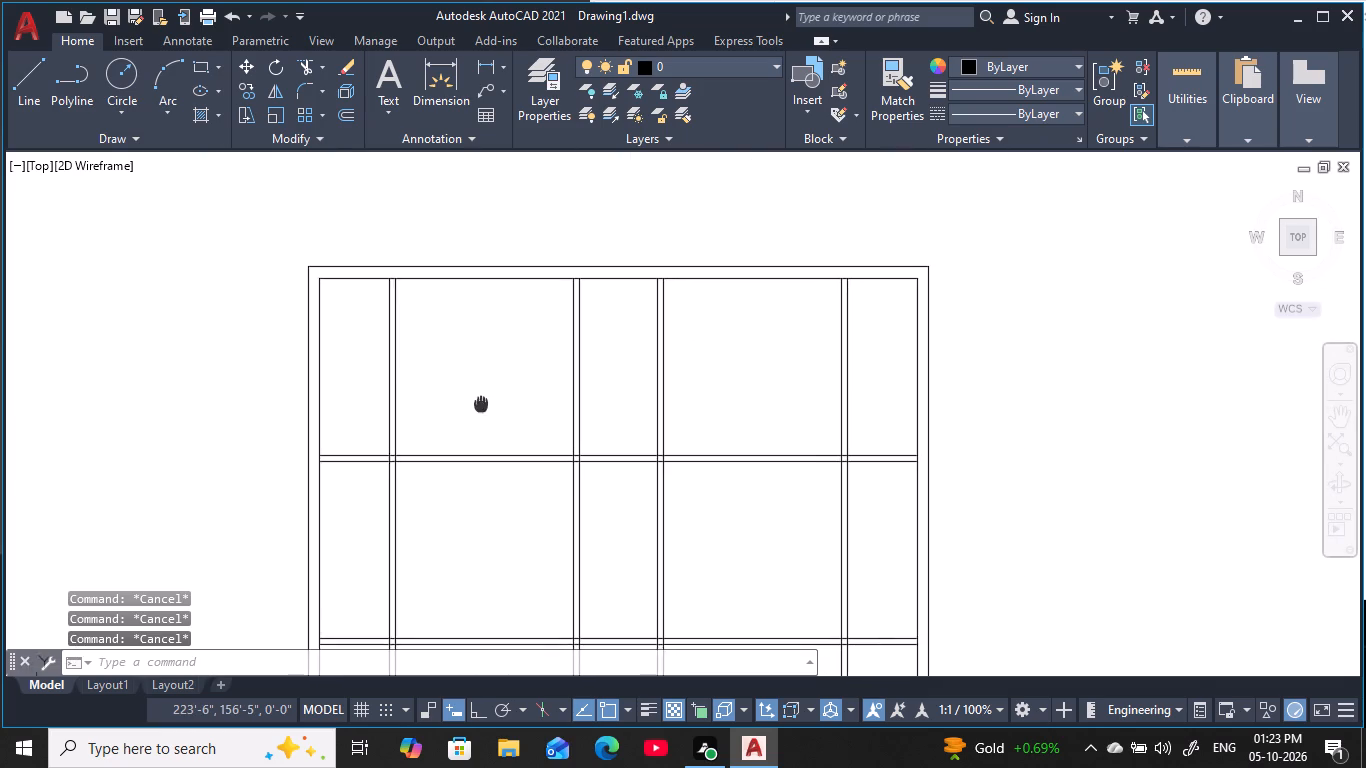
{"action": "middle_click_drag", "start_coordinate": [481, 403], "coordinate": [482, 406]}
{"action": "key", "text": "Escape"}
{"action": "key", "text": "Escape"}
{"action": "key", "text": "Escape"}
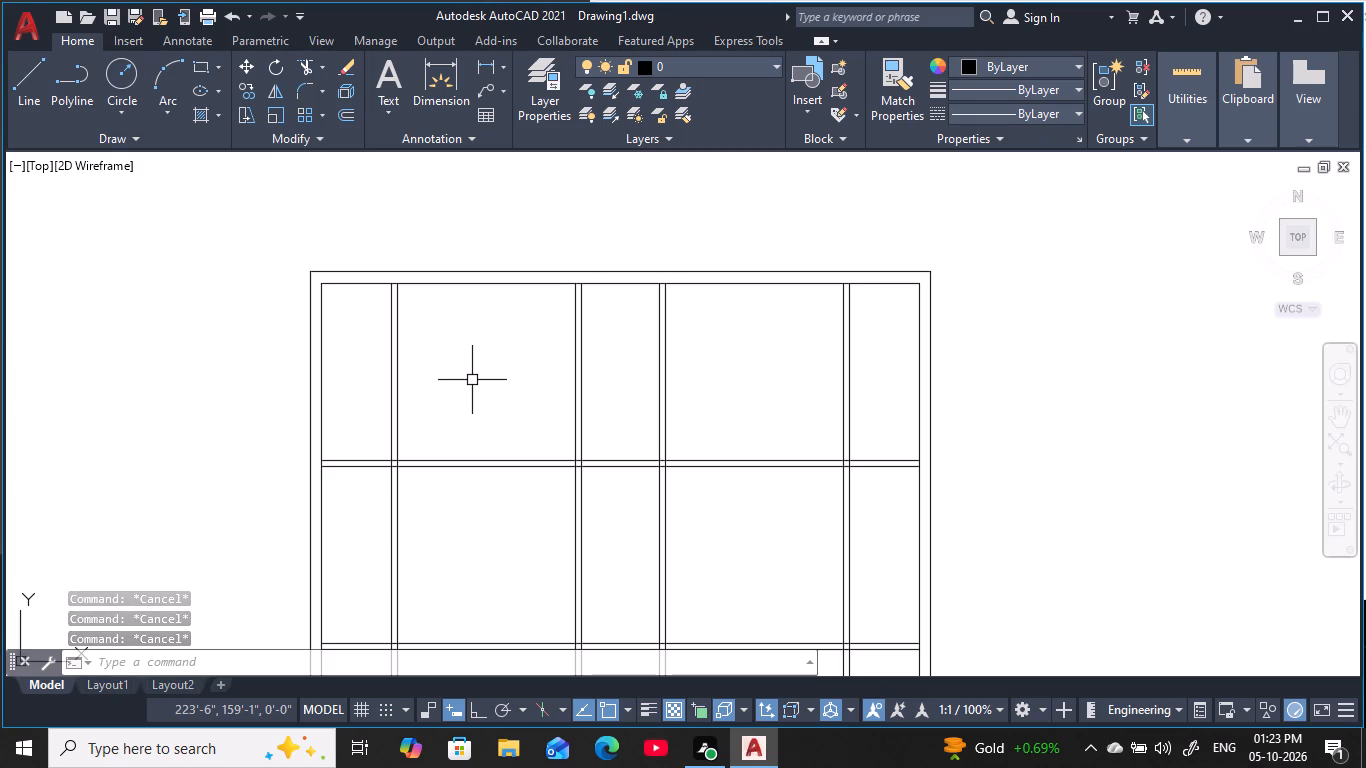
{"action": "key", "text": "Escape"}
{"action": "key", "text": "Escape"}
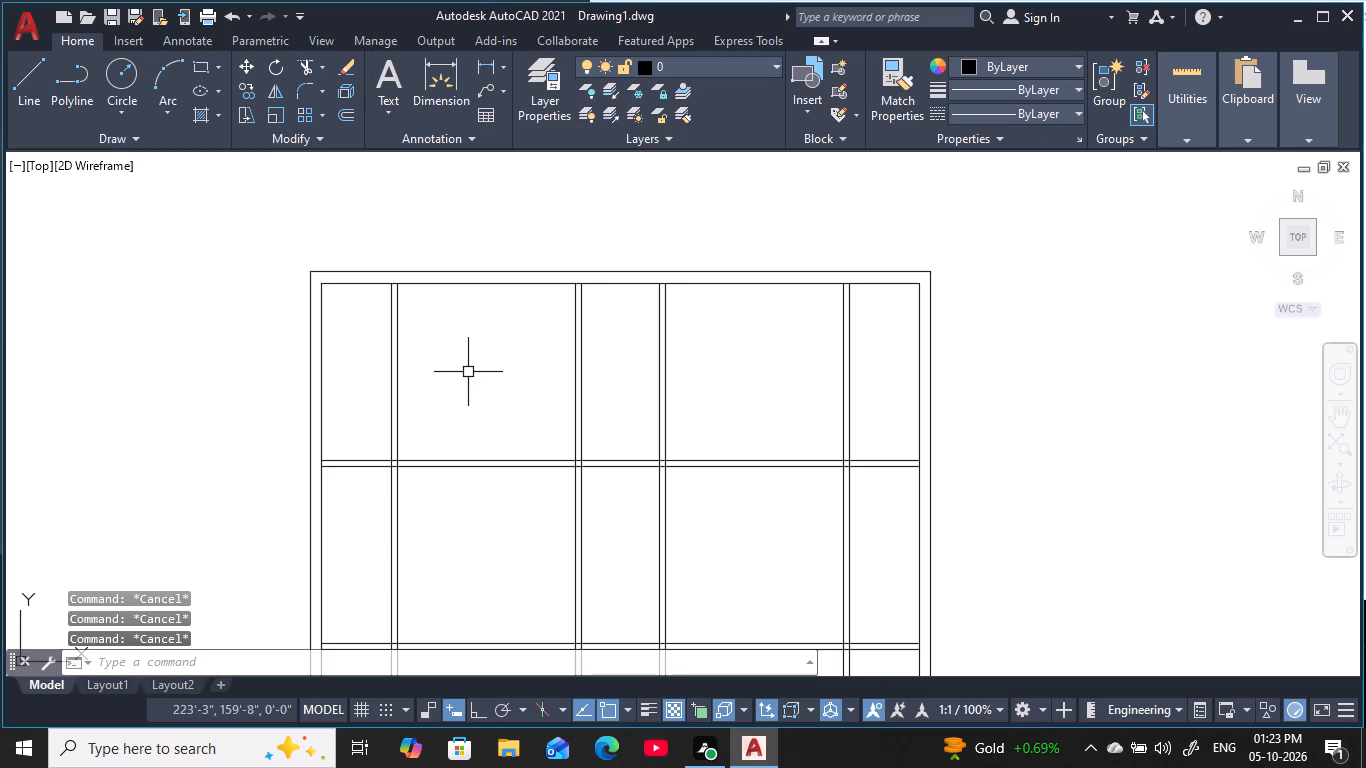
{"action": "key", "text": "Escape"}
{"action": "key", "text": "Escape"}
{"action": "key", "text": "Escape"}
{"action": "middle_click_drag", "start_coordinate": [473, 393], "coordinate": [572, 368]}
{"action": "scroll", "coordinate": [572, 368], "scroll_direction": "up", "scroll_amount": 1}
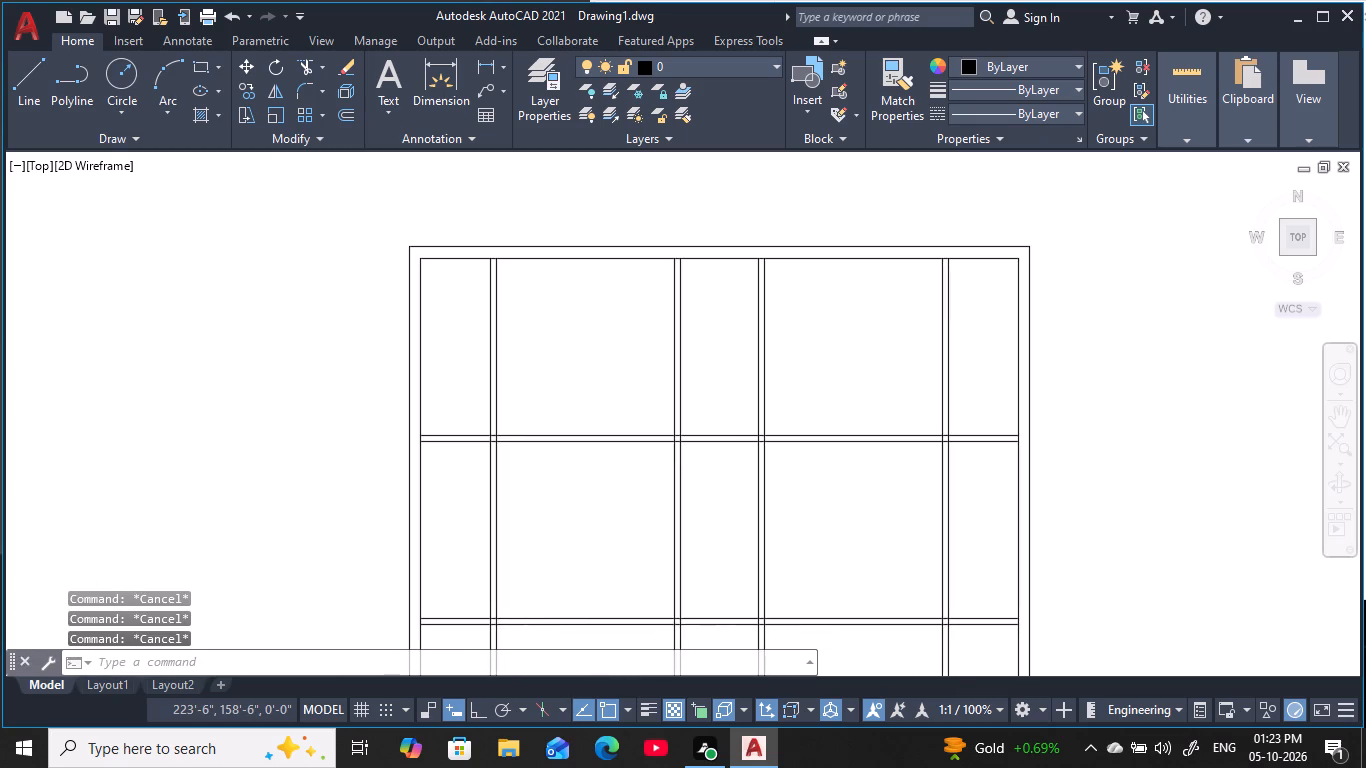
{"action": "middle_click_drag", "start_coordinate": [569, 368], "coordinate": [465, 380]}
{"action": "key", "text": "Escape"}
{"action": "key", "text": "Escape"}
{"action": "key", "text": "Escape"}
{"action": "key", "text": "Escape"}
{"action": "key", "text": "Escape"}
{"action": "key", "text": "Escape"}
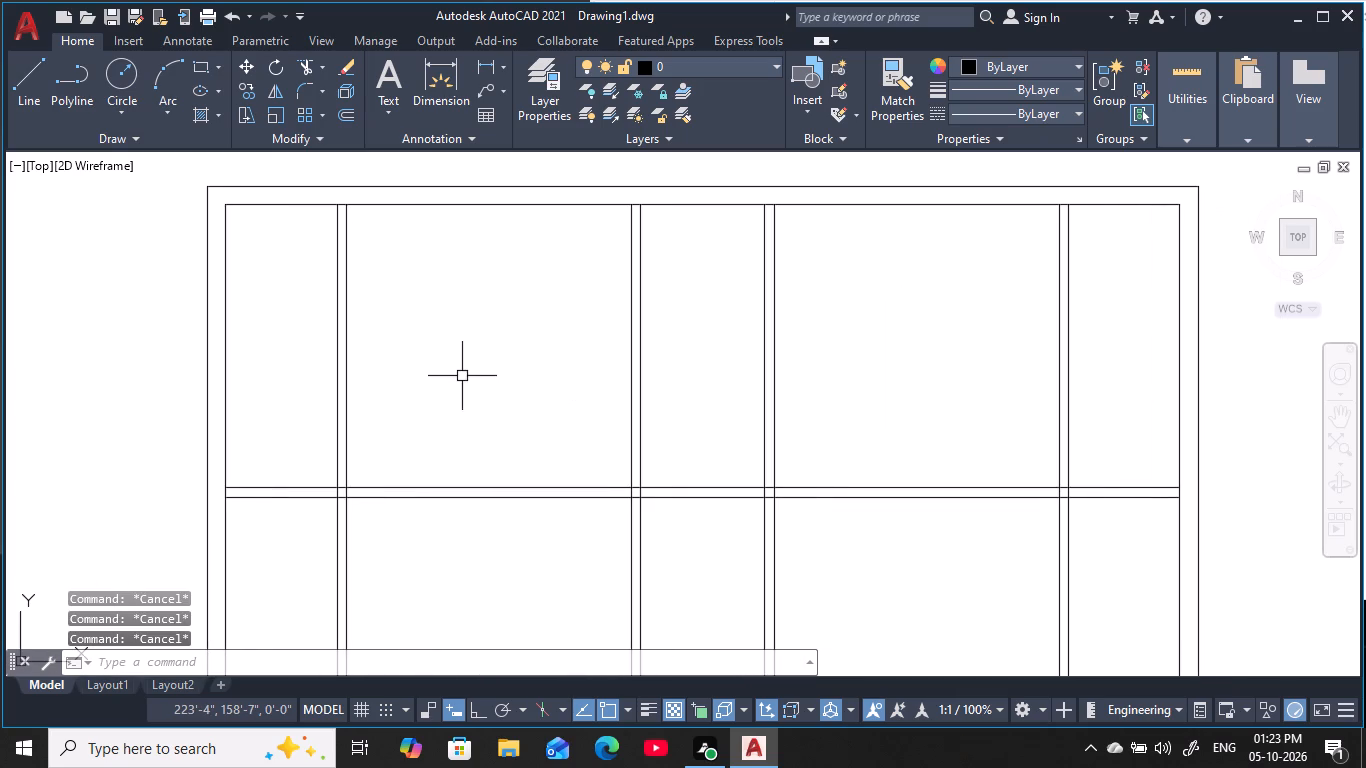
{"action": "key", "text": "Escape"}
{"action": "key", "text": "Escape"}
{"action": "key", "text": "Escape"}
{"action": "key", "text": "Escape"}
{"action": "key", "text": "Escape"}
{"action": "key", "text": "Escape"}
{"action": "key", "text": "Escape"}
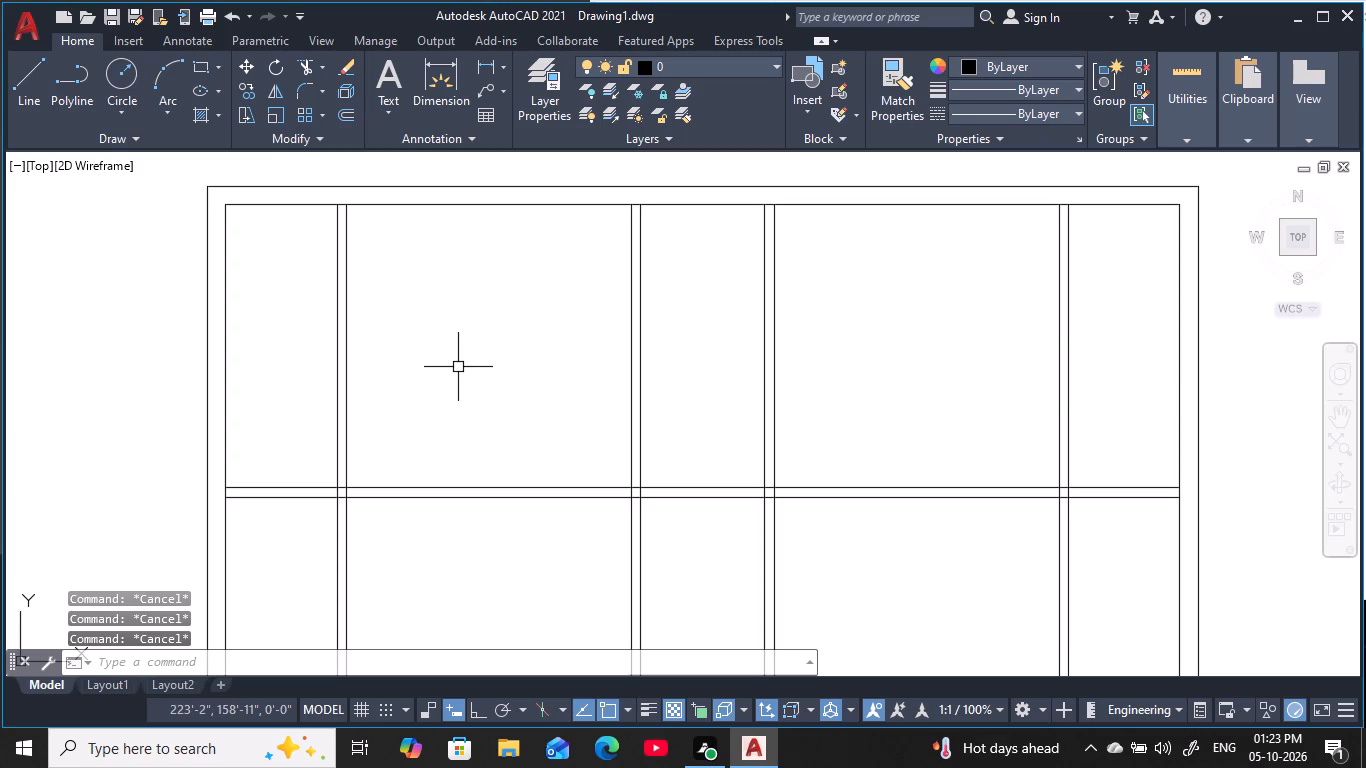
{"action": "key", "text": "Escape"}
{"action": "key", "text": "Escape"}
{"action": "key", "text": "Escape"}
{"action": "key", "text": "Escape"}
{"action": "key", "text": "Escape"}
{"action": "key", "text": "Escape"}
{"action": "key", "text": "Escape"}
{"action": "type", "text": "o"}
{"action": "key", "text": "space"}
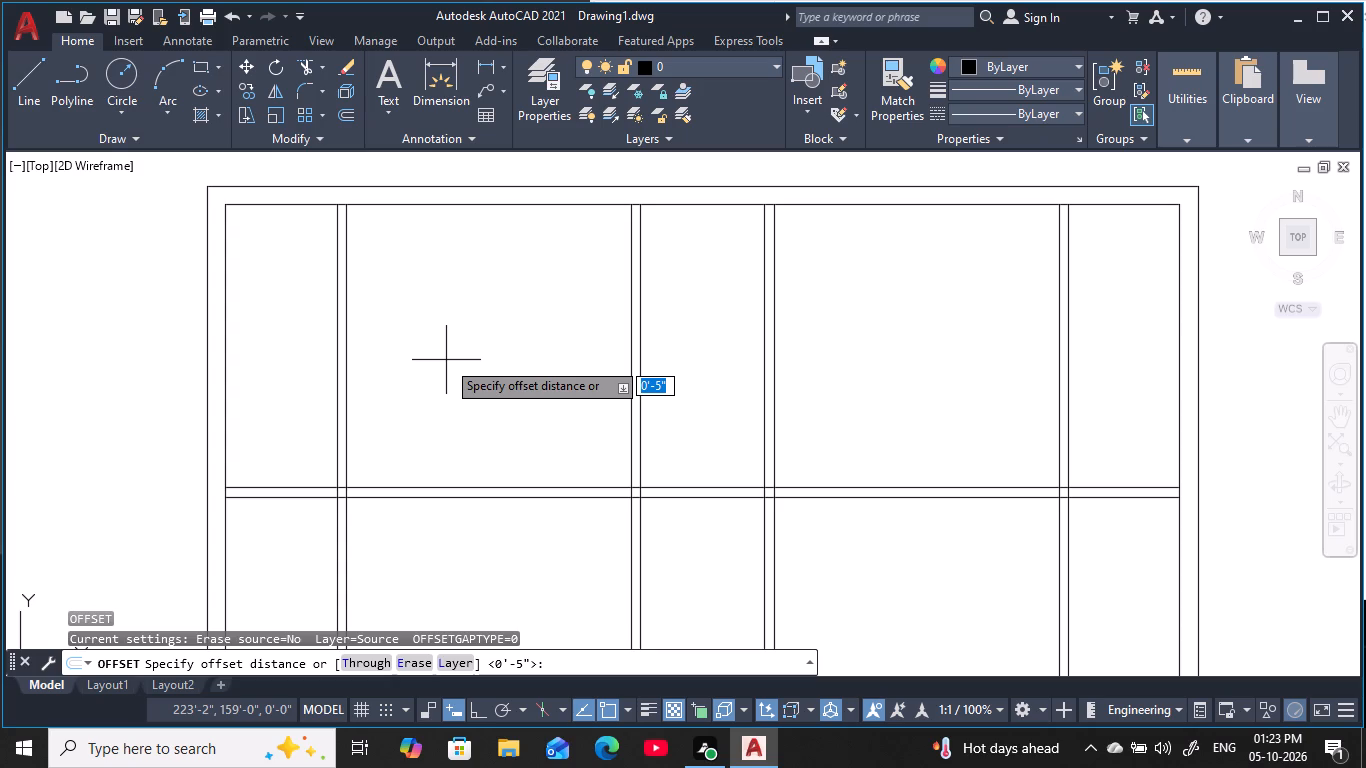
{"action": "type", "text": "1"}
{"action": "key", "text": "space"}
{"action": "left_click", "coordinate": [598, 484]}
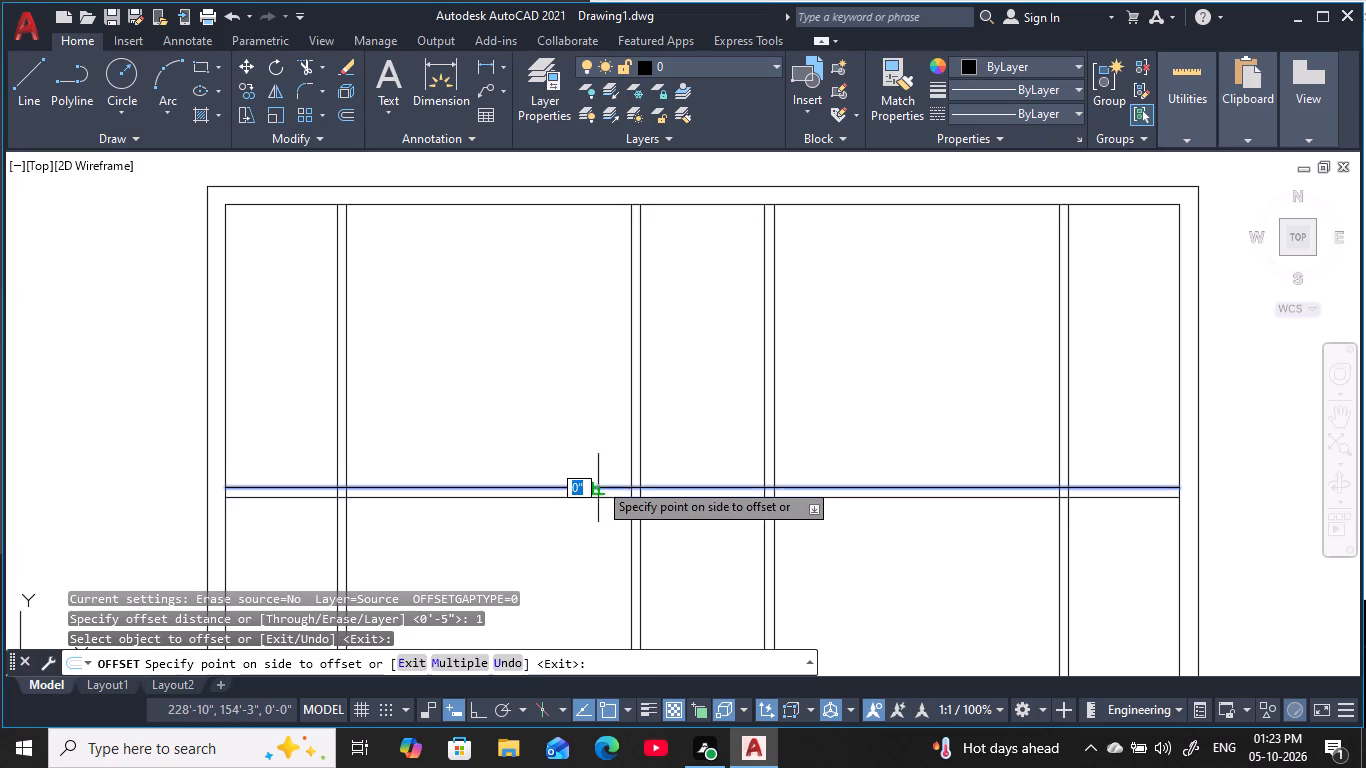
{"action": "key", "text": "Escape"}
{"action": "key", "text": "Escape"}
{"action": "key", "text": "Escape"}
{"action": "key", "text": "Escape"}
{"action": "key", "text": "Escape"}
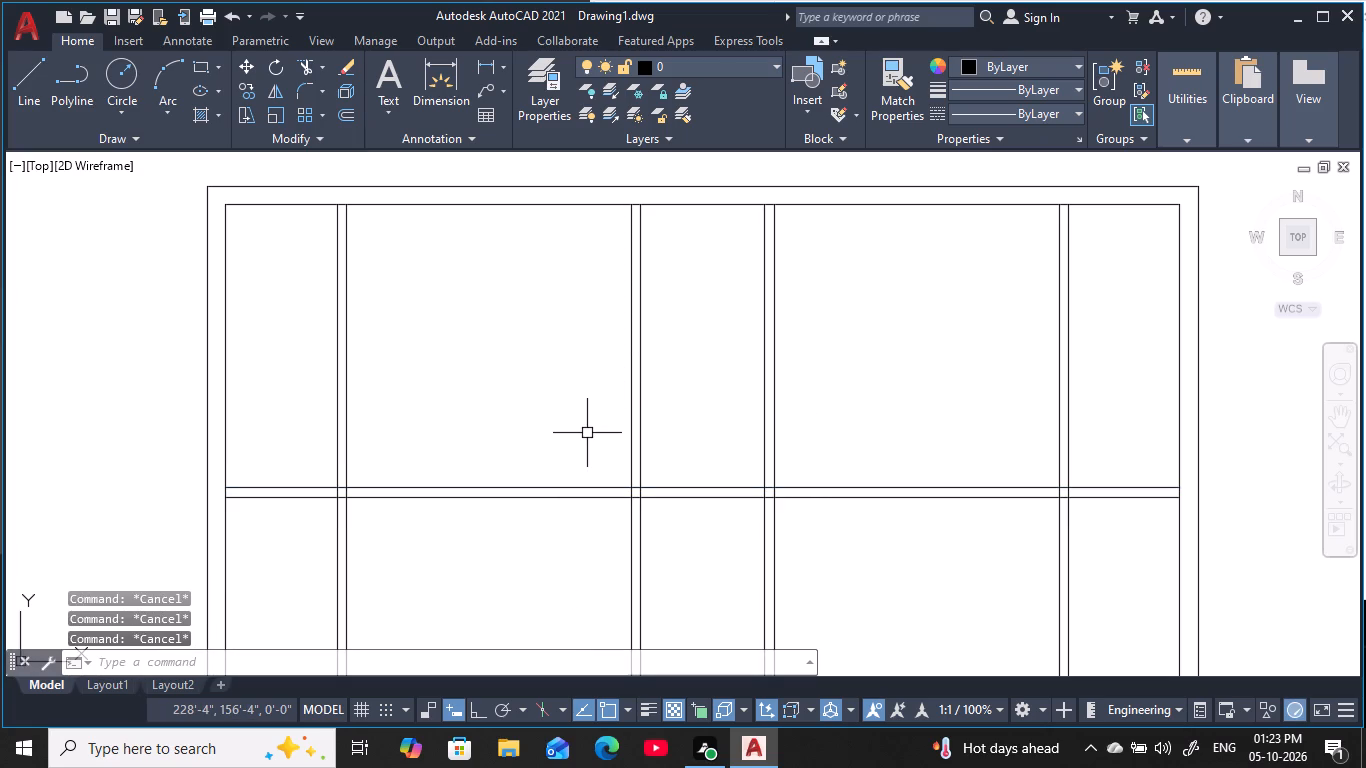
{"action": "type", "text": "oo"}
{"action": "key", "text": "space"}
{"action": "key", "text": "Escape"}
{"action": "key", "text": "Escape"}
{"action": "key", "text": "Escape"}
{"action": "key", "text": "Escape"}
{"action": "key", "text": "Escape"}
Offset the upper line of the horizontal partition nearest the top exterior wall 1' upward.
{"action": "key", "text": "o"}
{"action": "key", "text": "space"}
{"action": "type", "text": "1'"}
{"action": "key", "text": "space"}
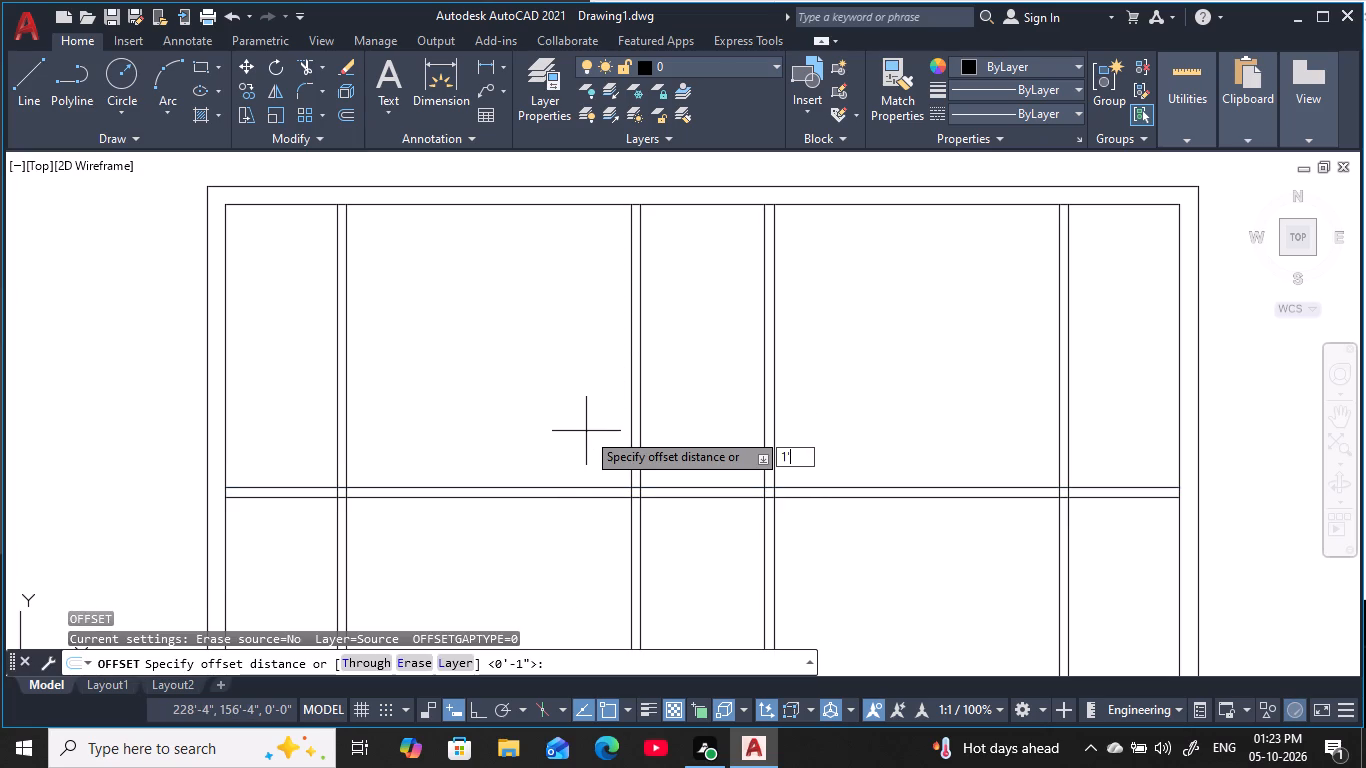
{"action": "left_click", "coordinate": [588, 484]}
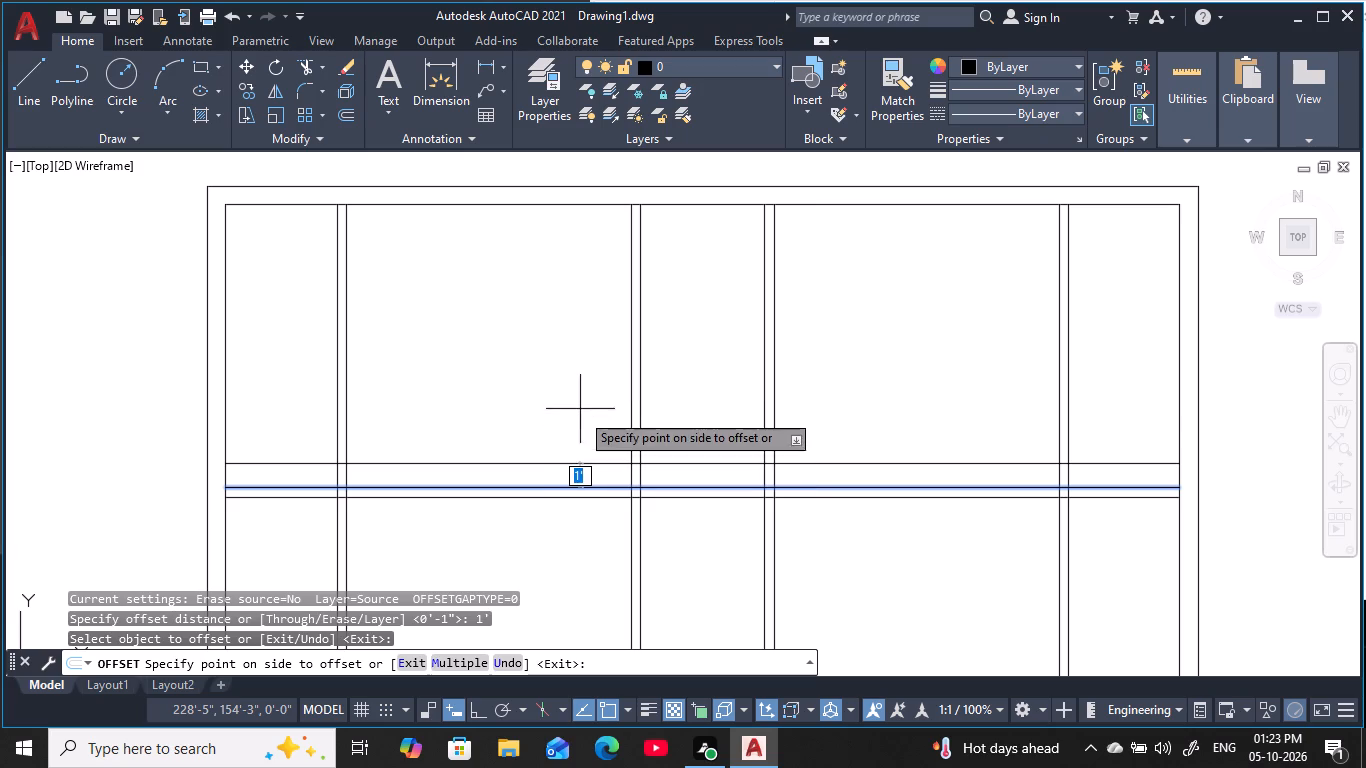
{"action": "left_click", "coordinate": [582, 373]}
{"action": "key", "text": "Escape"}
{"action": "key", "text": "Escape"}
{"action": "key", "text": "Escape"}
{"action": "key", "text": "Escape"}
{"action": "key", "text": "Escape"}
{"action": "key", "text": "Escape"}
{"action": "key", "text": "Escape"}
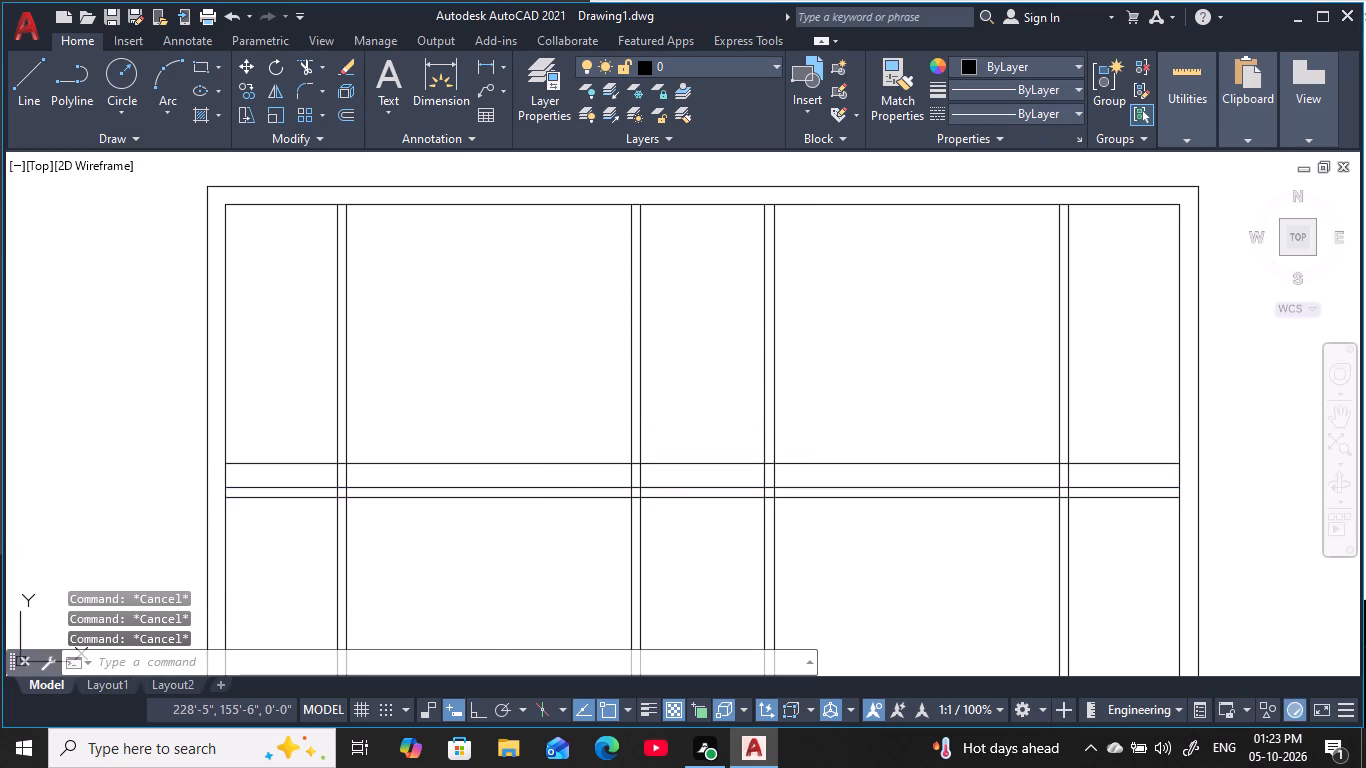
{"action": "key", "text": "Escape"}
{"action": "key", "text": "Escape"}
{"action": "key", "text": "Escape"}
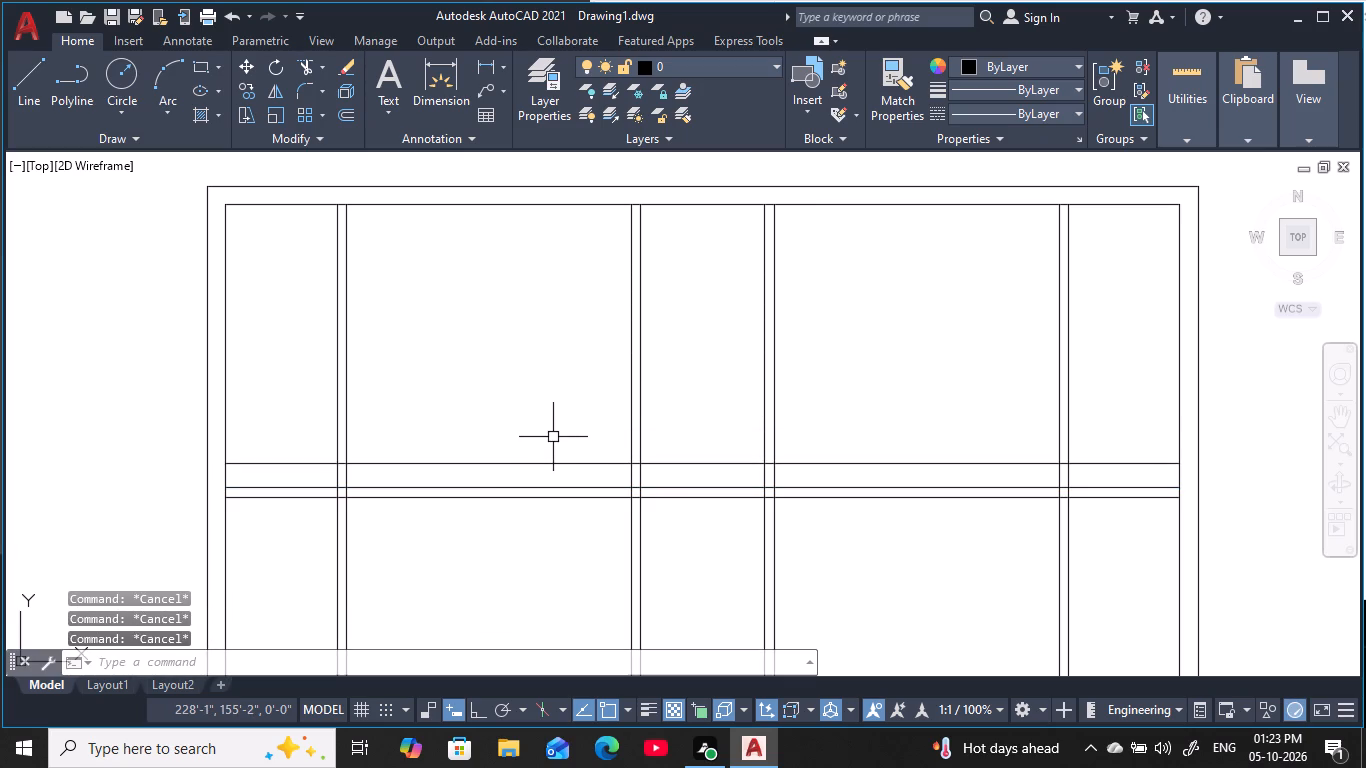
Offset the inner line of the top exterior wall 7' downward.
{"action": "type", "text": "o 7"}
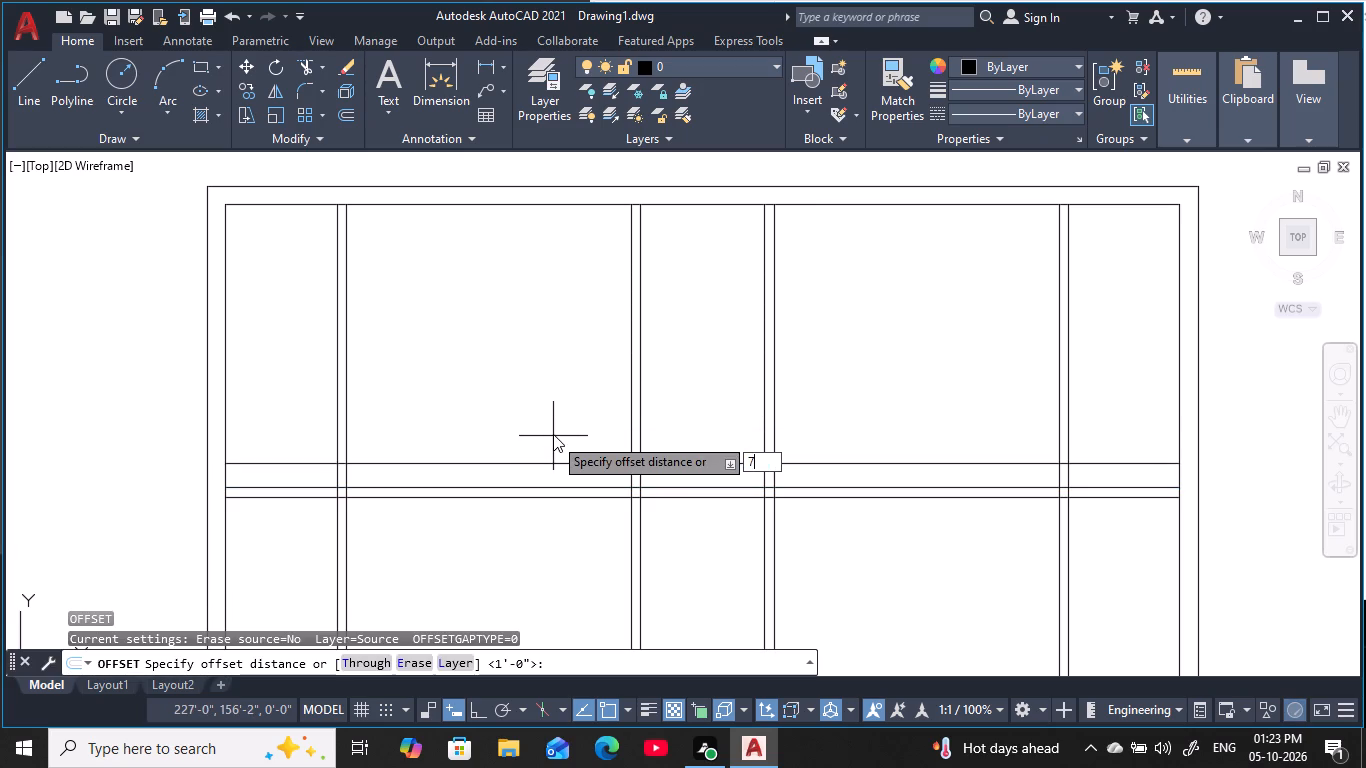
{"action": "type", "text": "'"}
{"action": "key", "text": "space"}
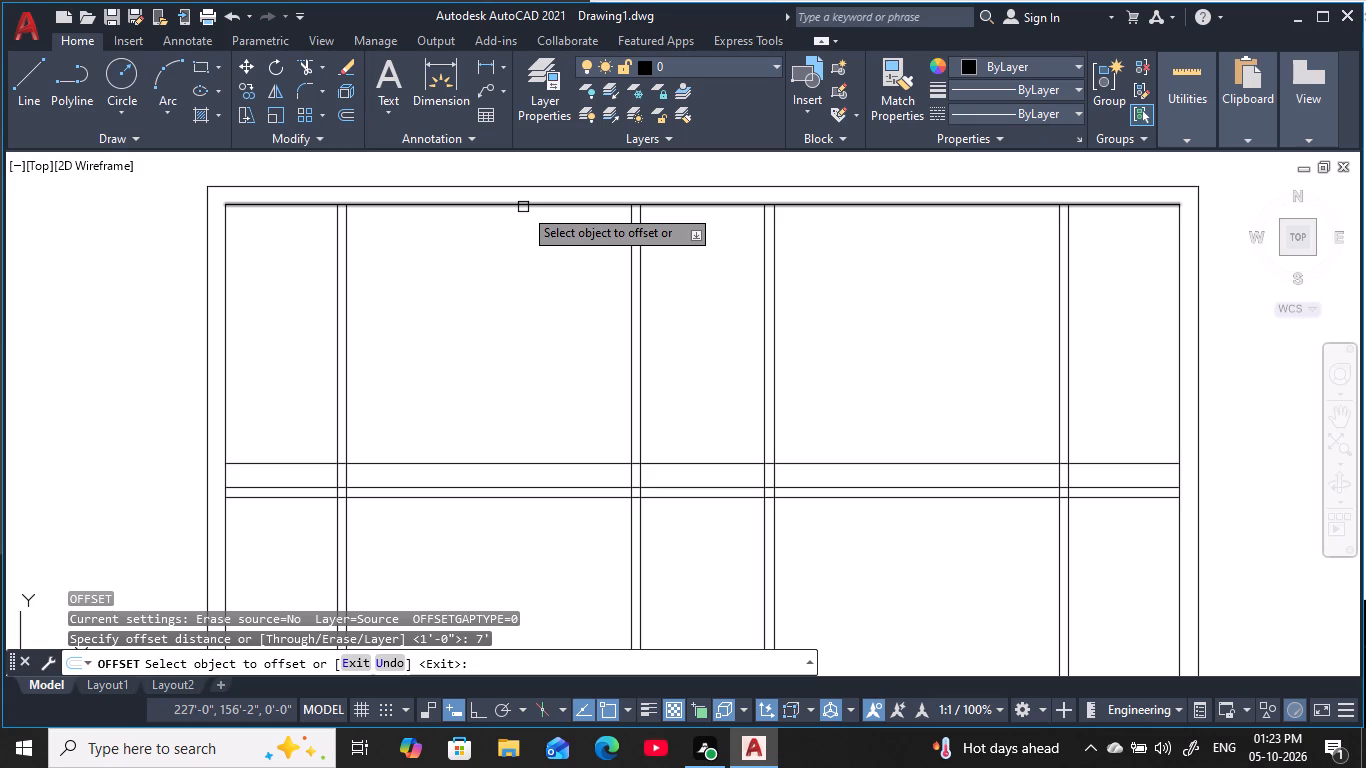
{"action": "left_click", "coordinate": [523, 207]}
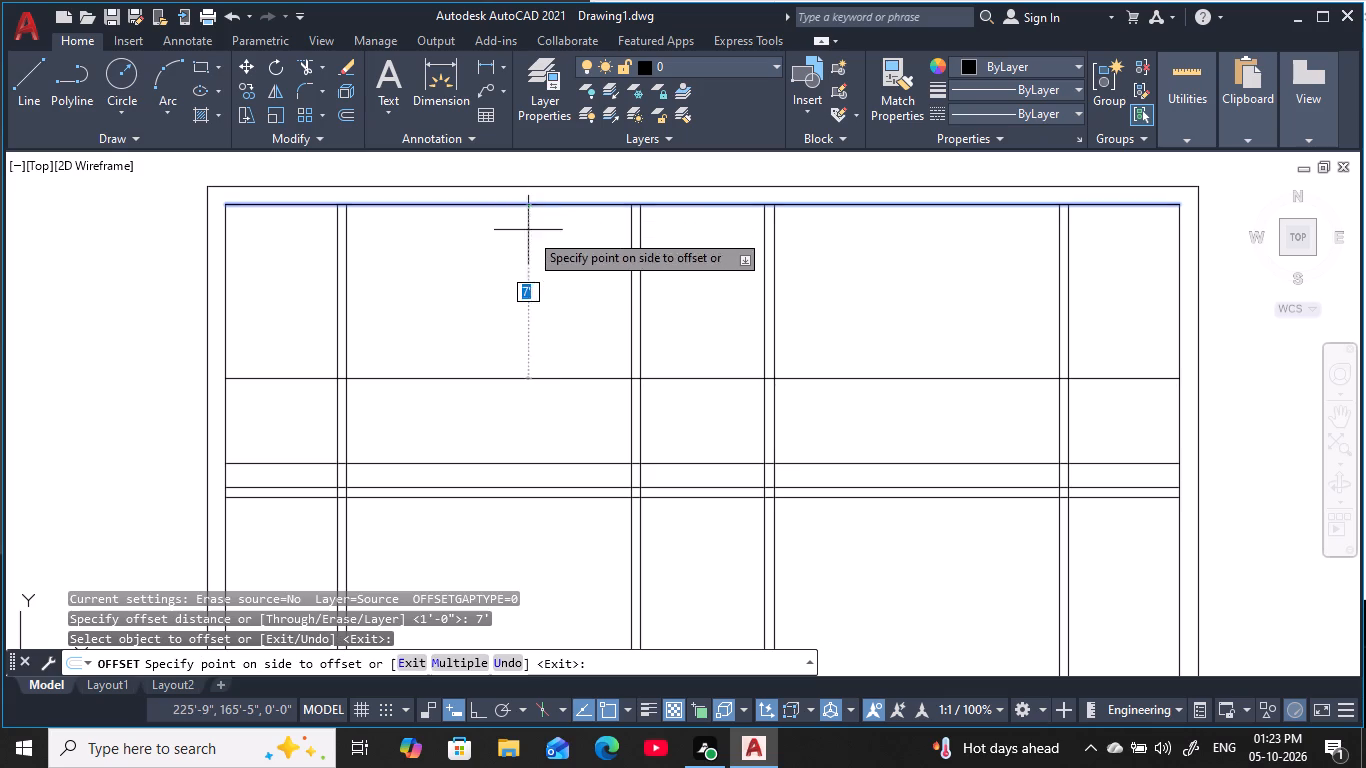
{"action": "left_click", "coordinate": [563, 428]}
{"action": "key", "text": "Escape"}
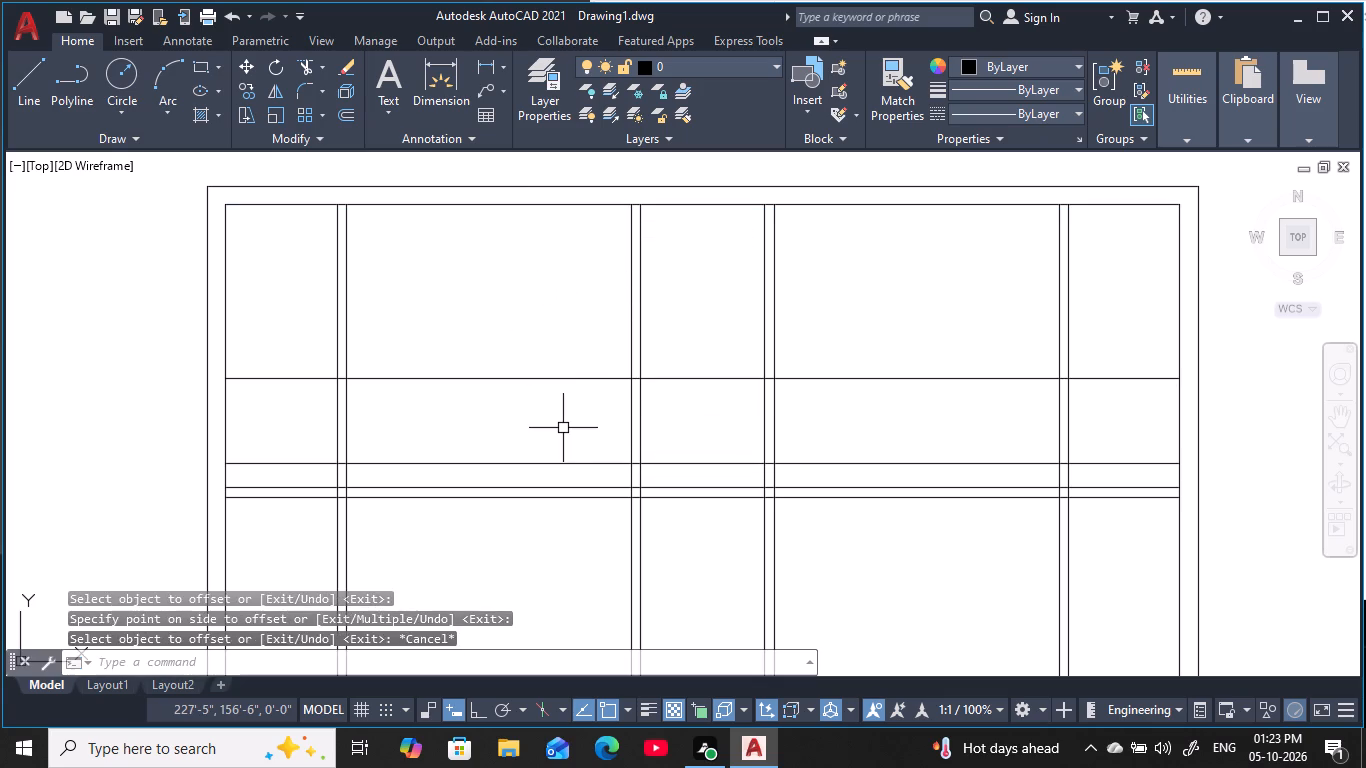
{"action": "key", "text": "Escape"}
{"action": "key", "text": "Escape"}
{"action": "key", "text": "Escape"}
{"action": "key", "text": "Escape"}
{"action": "key", "text": "Escape"}
Offset the newest horizontal line 4.5" downward to form another horizontal partition wall below the top exterior wall.
{"action": "key", "text": "o"}
{"action": "key", "text": "space"}
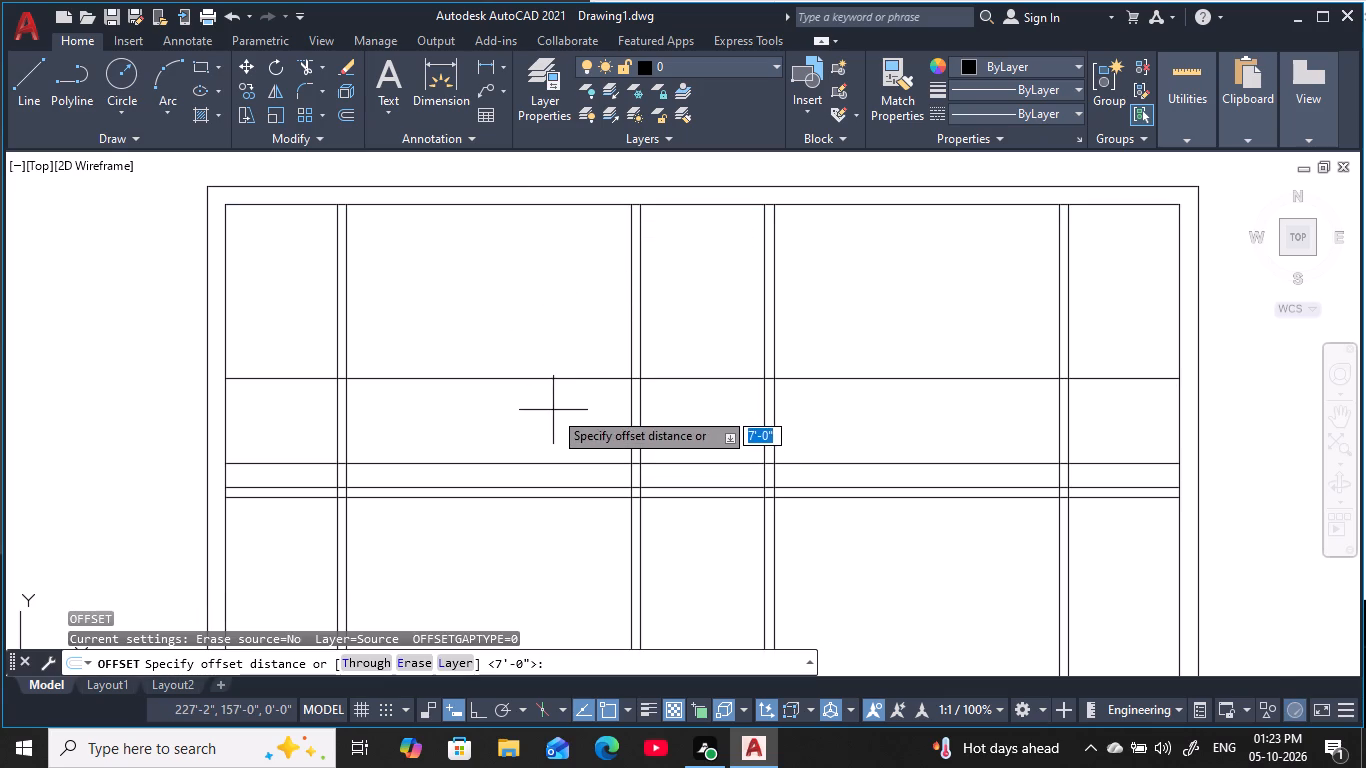
{"action": "key", "text": "4"}
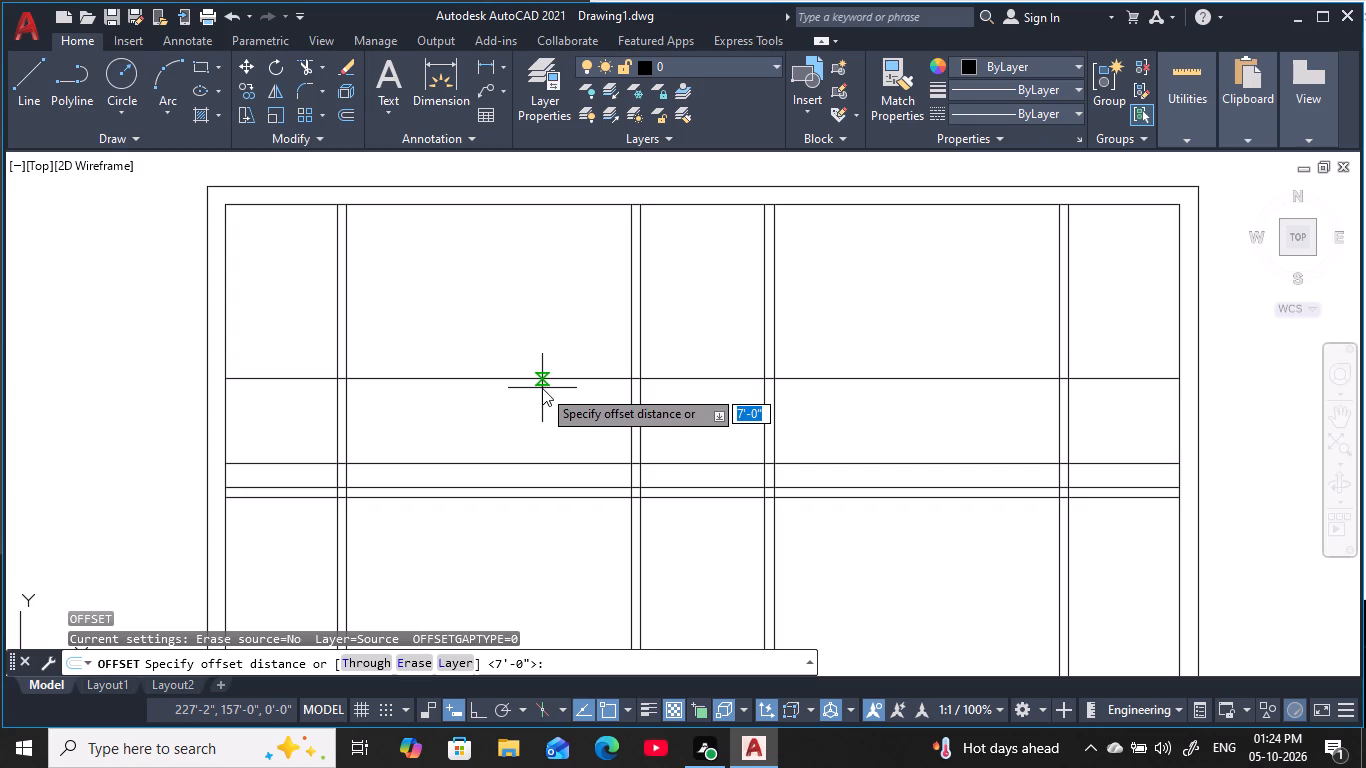
{"action": "type", "text": ".5"}
{"action": "key", "text": "space"}
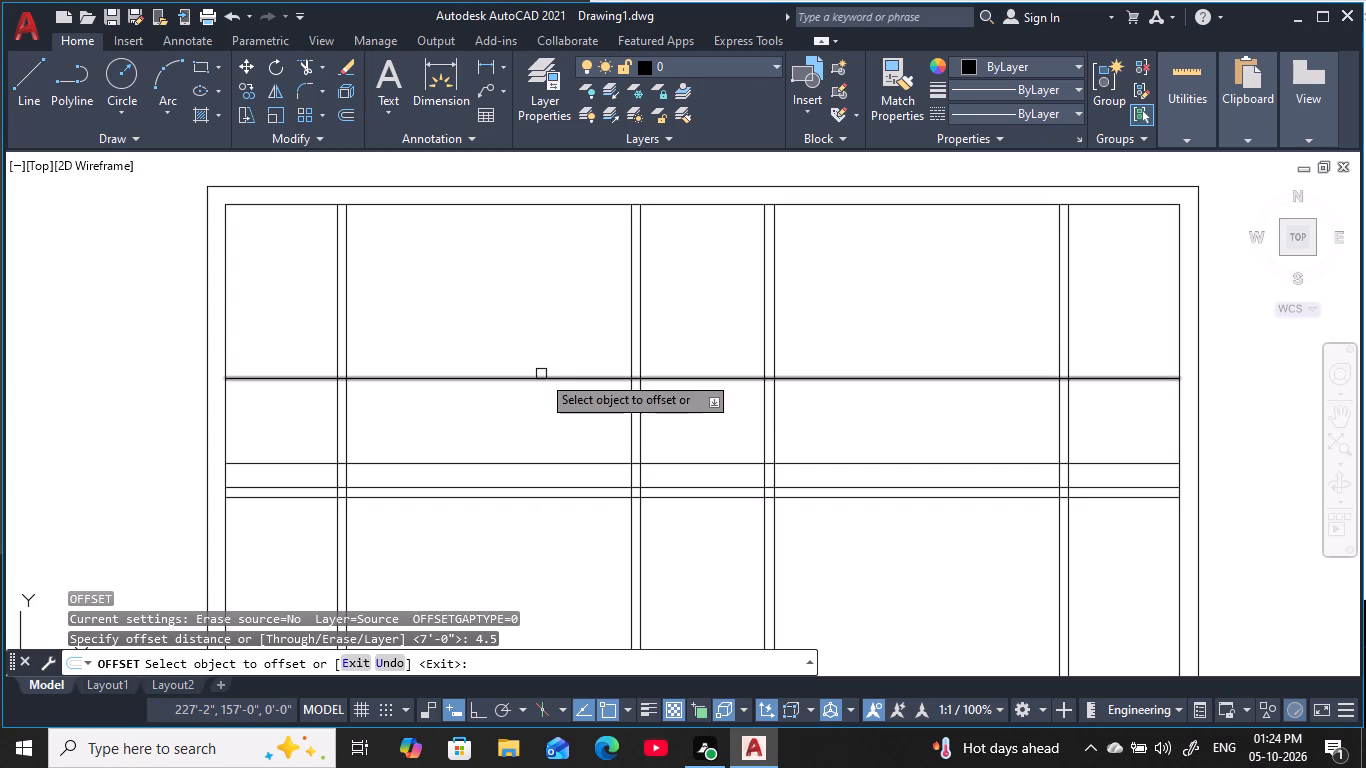
{"action": "left_click", "coordinate": [546, 379]}
{"action": "left_click", "coordinate": [542, 443]}
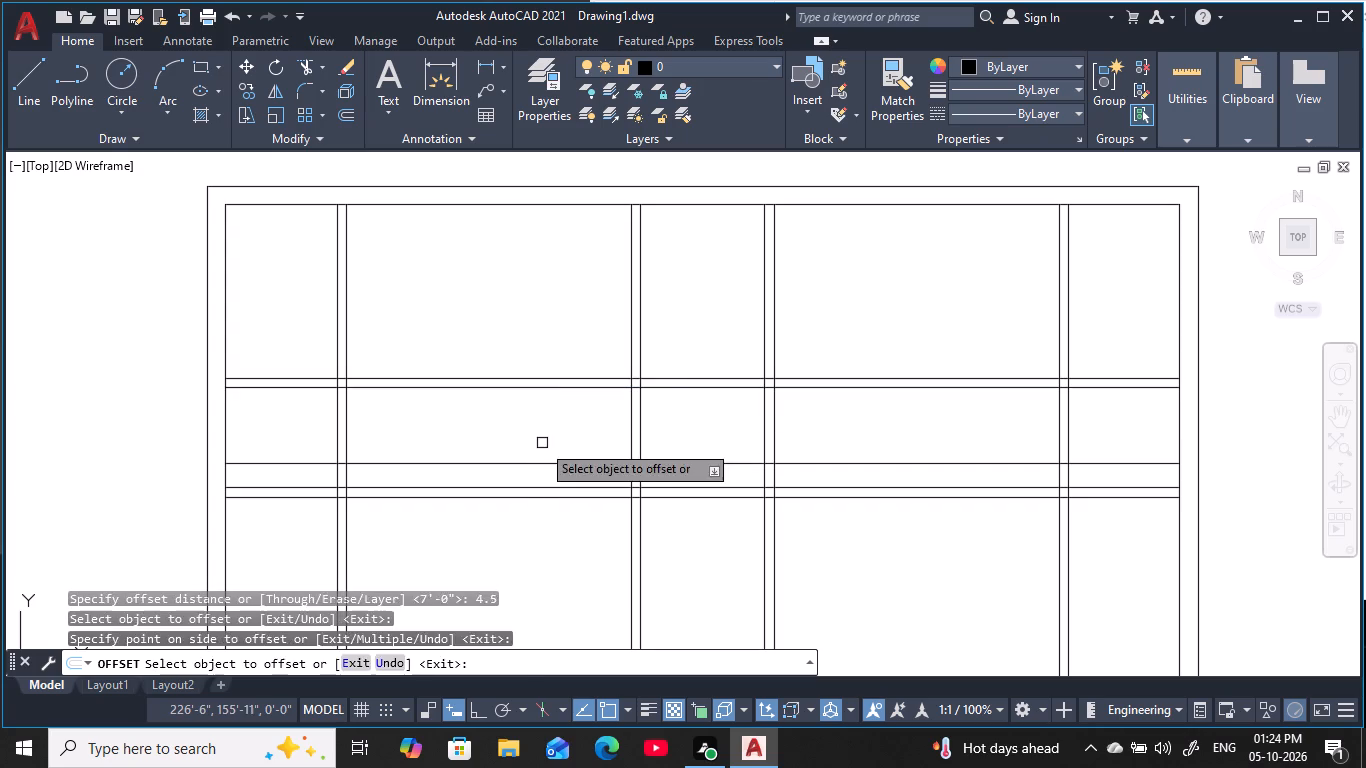
{"action": "key", "text": "Escape"}
{"action": "key", "text": "Escape"}
{"action": "key", "text": "Escape"}
{"action": "key", "text": "Escape"}
{"action": "key", "text": "Escape"}
{"action": "key", "text": "Escape"}
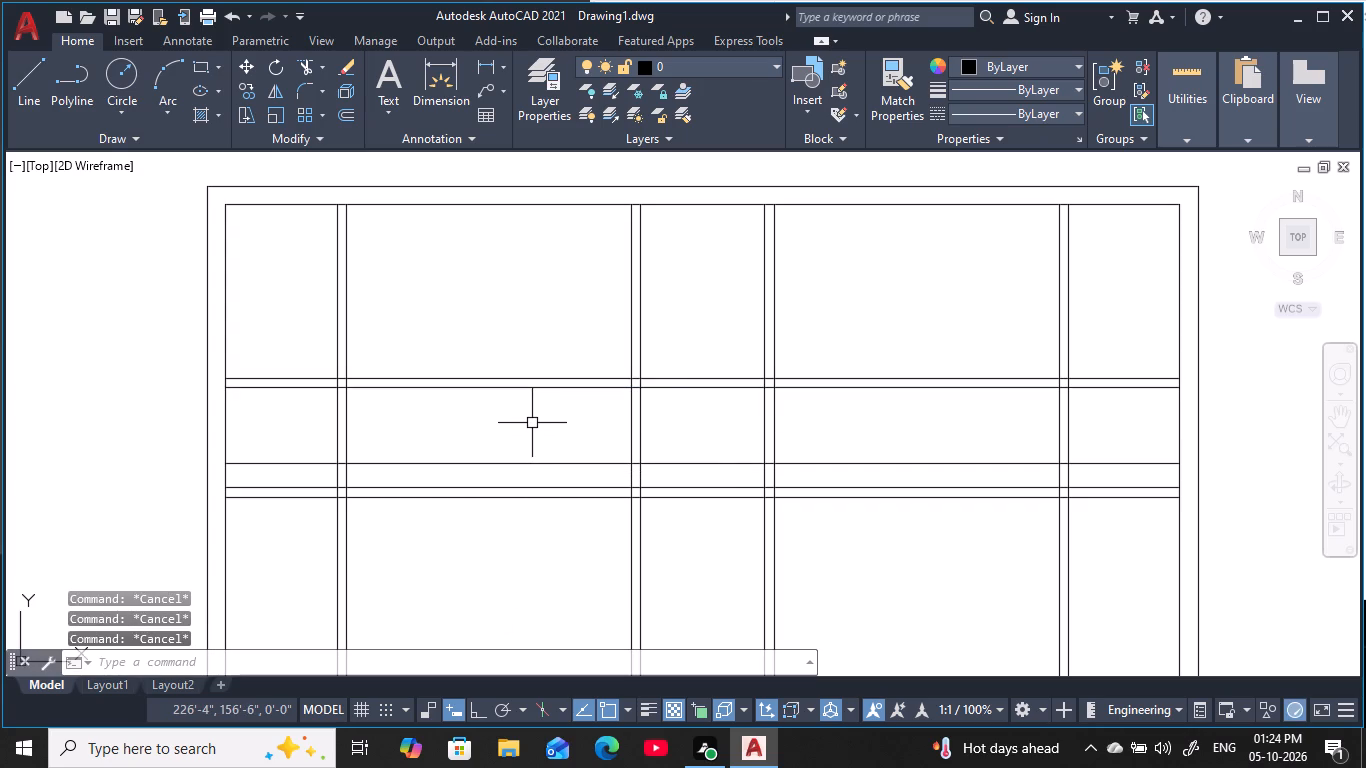
Measure the vertical gap between the new partition's lower line and the single line below it with a linear dimension, without placing it.
{"action": "key", "text": "d"}
{"action": "key", "text": "l"}
{"action": "type", "text": "i"}
{"action": "key", "text": "space"}
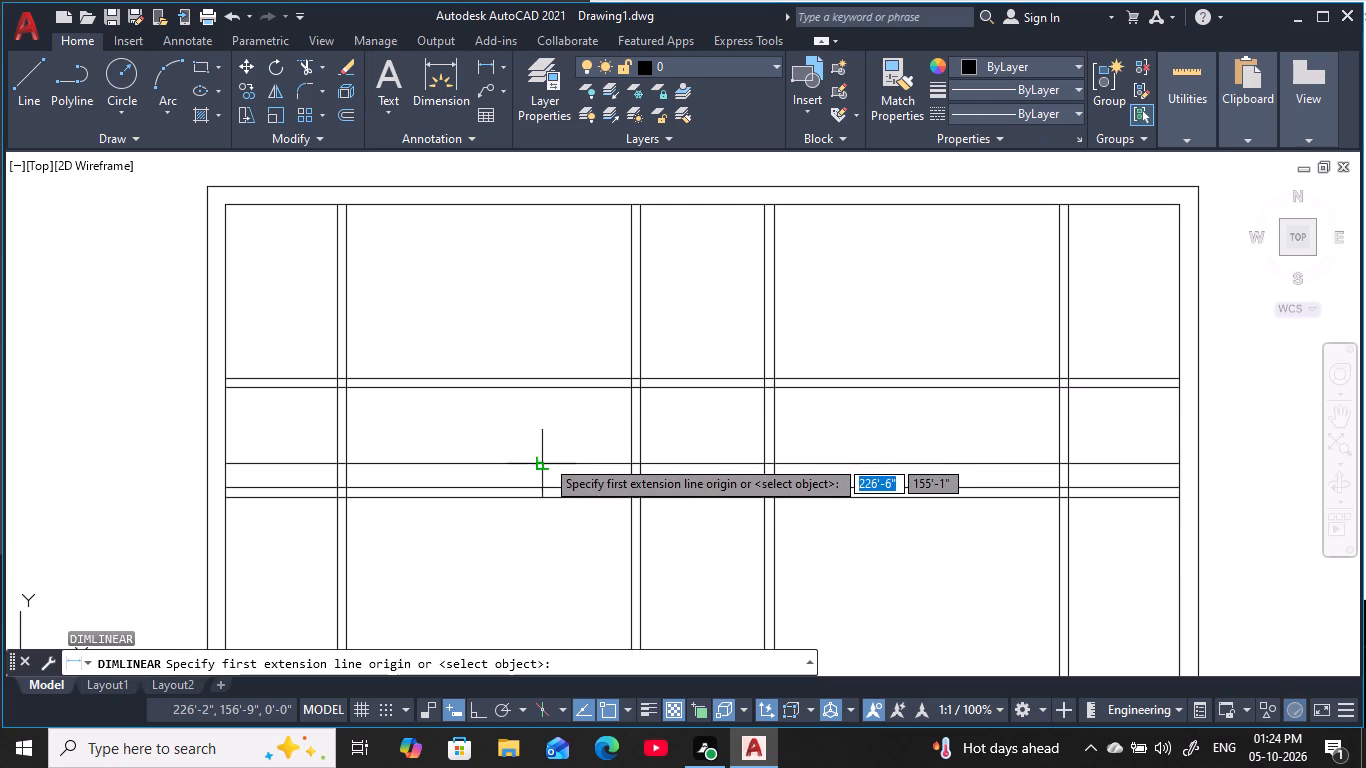
{"action": "left_click", "coordinate": [553, 461]}
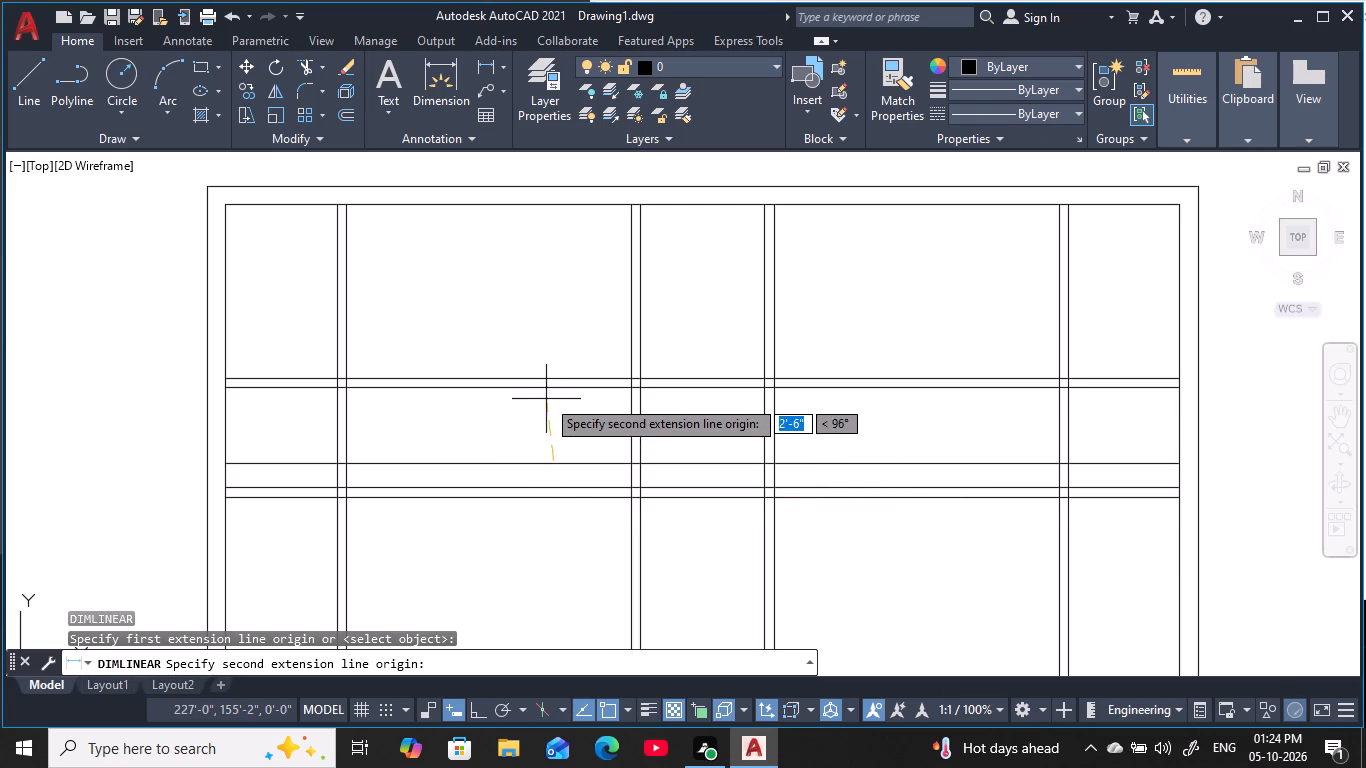
{"action": "left_click", "coordinate": [555, 392]}
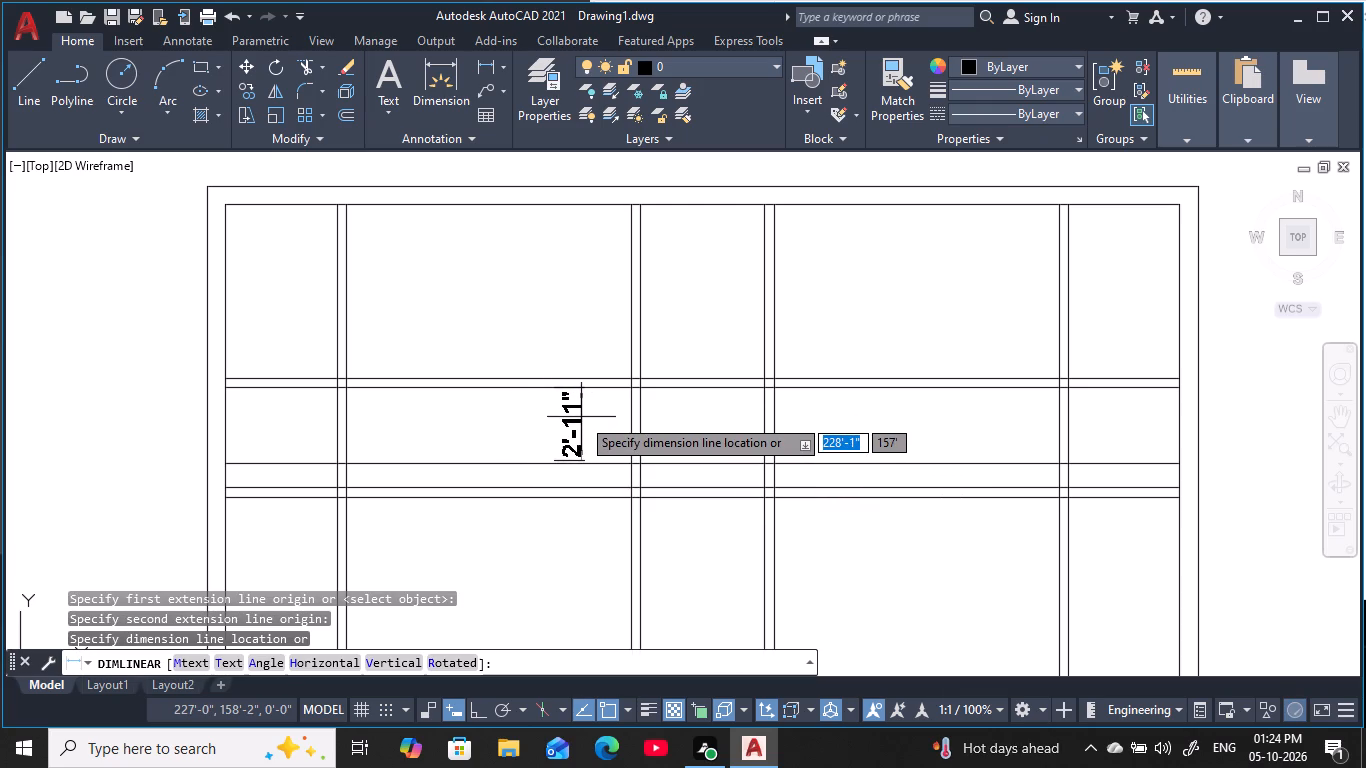
{"action": "key", "text": "Escape"}
{"action": "key", "text": "Escape"}
{"action": "key", "text": "Escape"}
{"action": "key", "text": "Escape"}
{"action": "key", "text": "Escape"}
{"action": "key", "text": "Escape"}
{"action": "key", "text": "Escape"}
{"action": "key", "text": "Escape"}
{"action": "key", "text": "Escape"}
{"action": "key", "text": "Escape"}
{"action": "key", "text": "Escape"}
{"action": "key", "text": "Escape"}
{"action": "key", "text": "Escape"}
{"action": "key", "text": "Escape"}
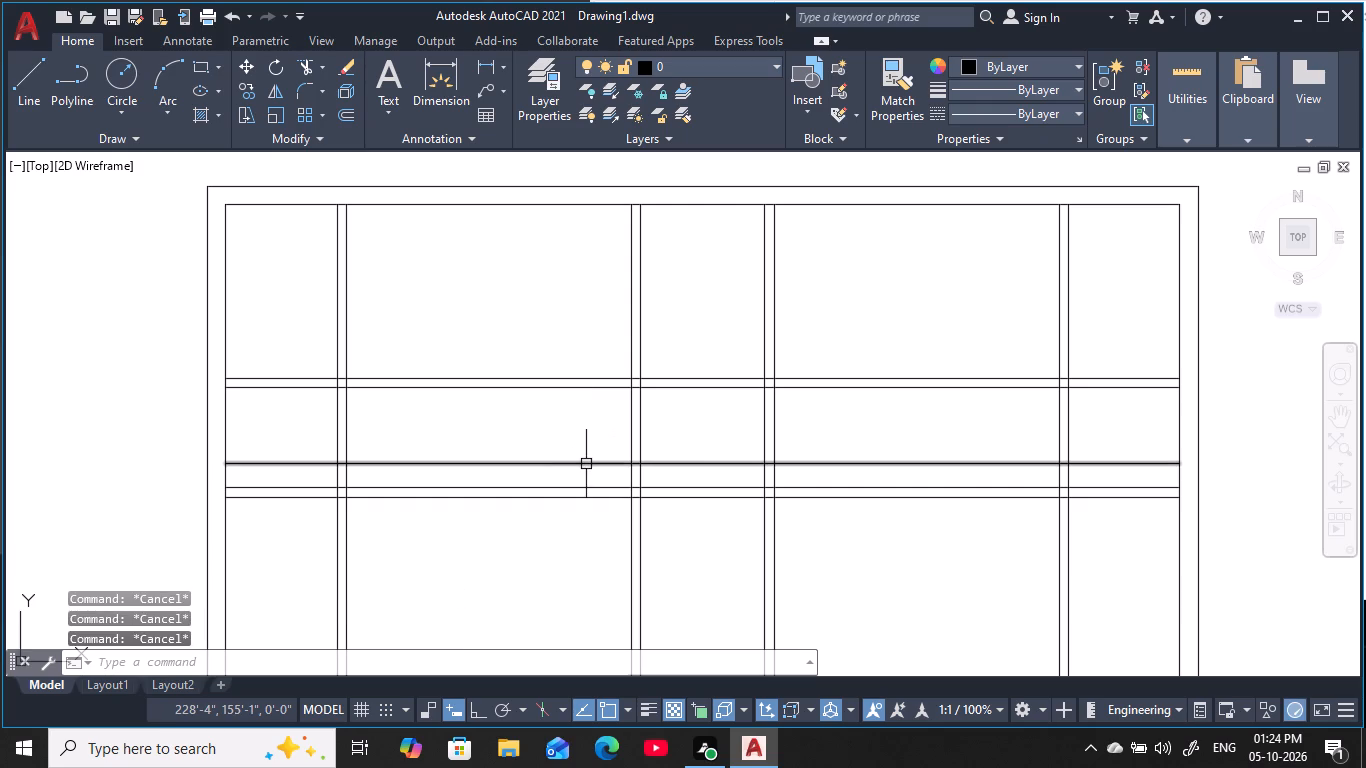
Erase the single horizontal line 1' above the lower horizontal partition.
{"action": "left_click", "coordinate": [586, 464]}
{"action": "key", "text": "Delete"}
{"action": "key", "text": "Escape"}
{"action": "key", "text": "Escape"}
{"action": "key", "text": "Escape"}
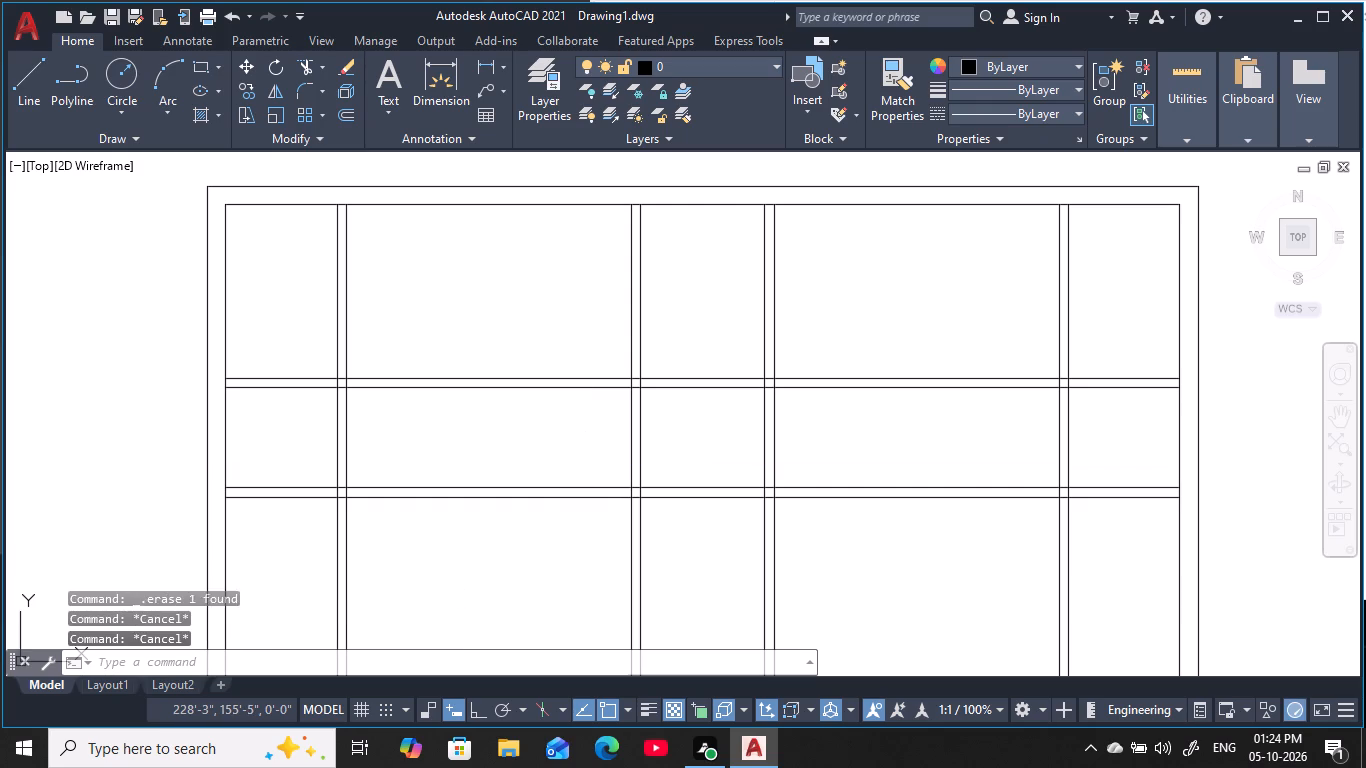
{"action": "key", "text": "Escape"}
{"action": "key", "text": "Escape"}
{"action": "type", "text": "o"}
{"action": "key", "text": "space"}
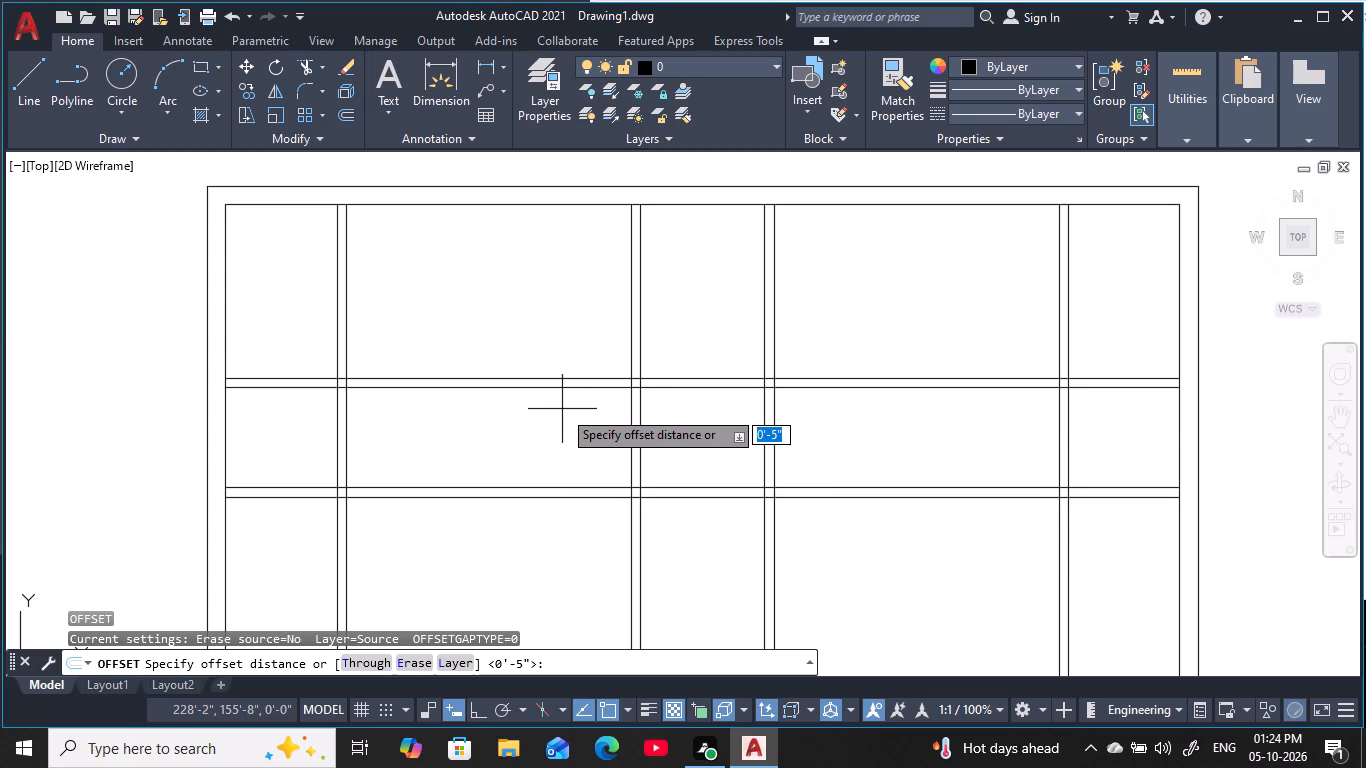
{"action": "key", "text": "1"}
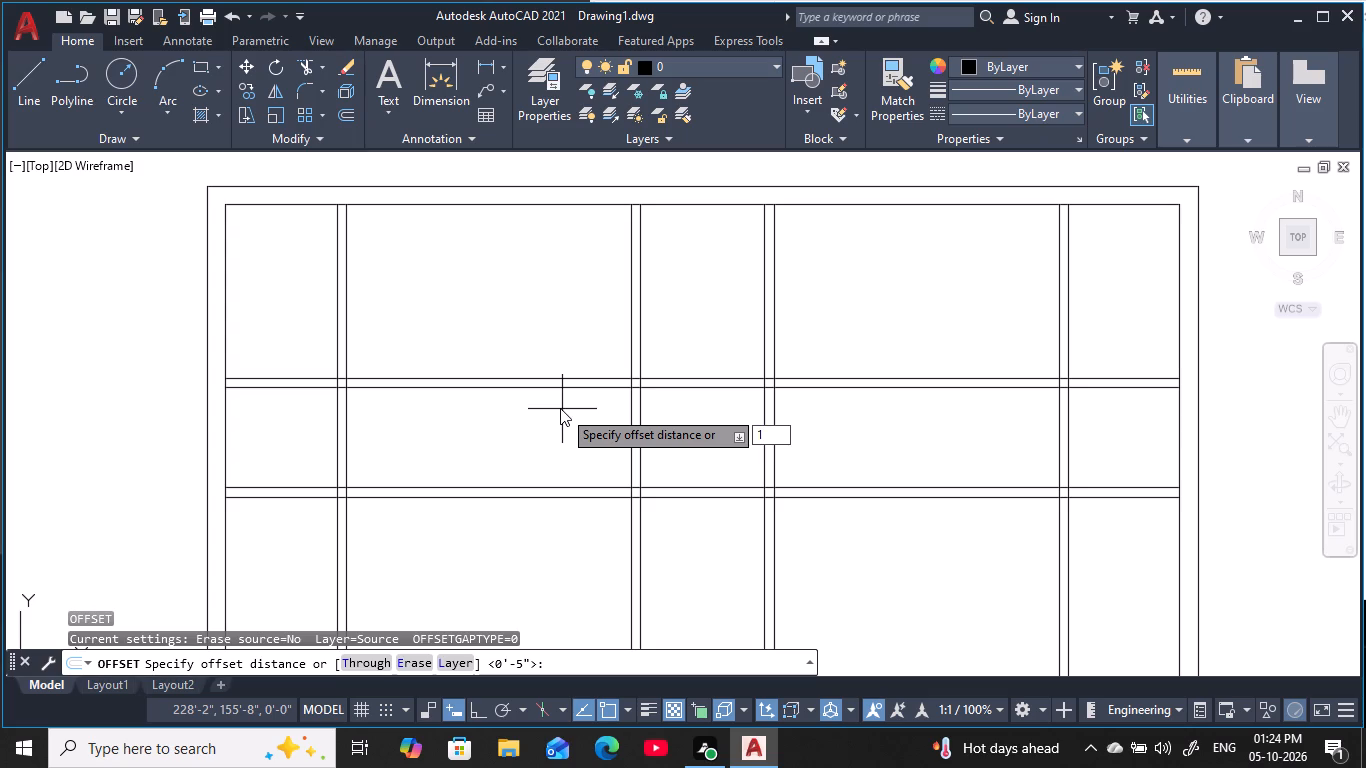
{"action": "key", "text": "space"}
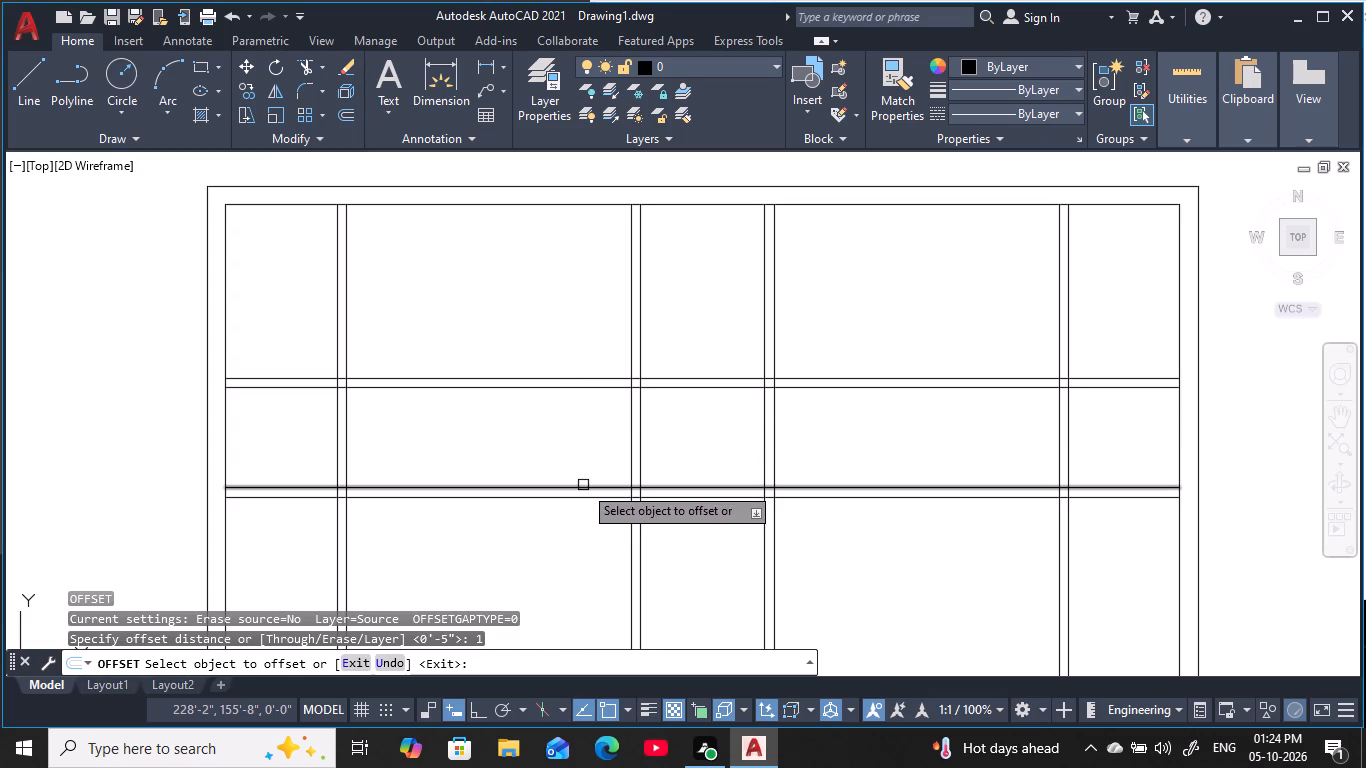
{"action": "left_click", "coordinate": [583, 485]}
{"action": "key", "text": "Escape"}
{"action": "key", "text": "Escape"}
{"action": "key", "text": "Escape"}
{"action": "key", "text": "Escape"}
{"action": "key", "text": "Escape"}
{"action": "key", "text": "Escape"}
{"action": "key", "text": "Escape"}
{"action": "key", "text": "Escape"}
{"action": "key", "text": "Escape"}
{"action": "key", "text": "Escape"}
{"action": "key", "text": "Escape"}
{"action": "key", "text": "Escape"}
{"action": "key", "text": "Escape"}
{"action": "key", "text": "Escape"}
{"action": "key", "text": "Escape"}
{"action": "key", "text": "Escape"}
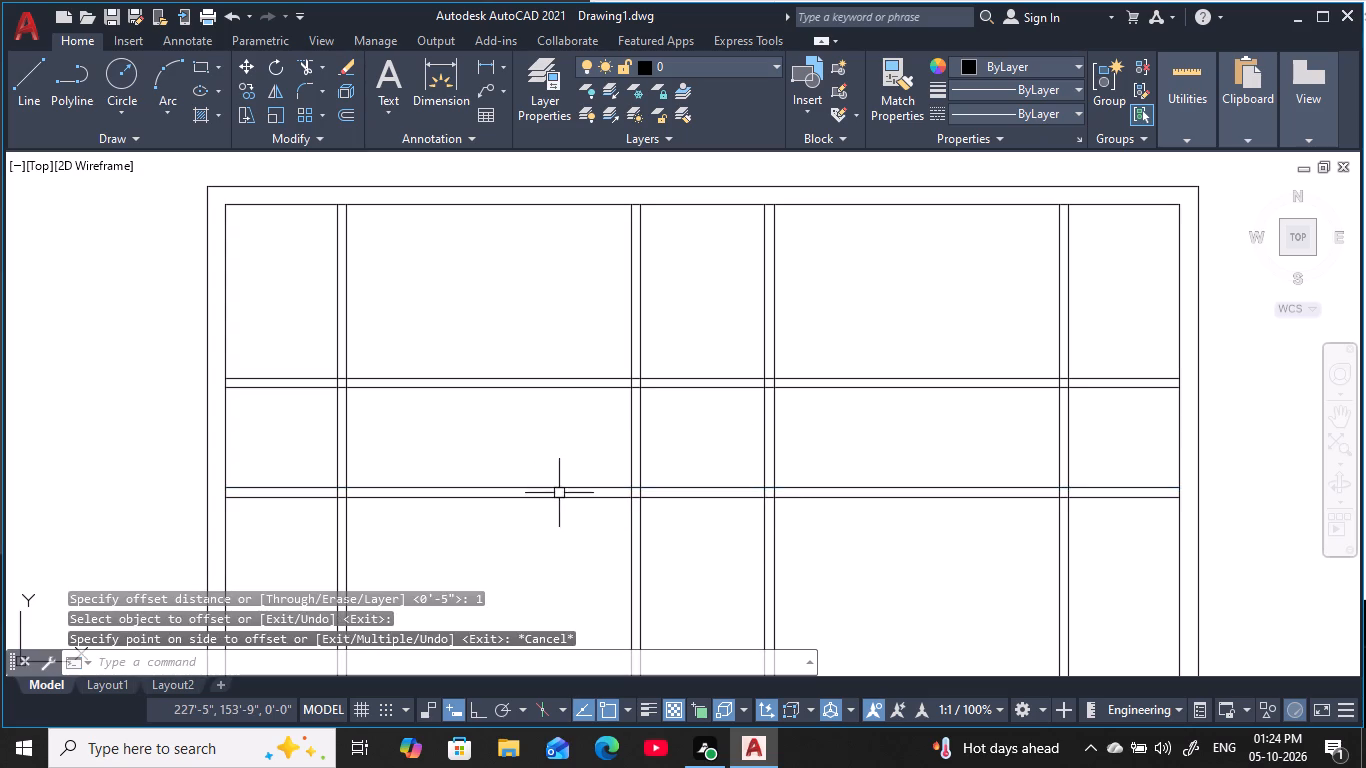
Offset the upper line of the second horizontal partition from the top 1' upward.
{"action": "type", "text": "o"}
{"action": "key", "text": "space"}
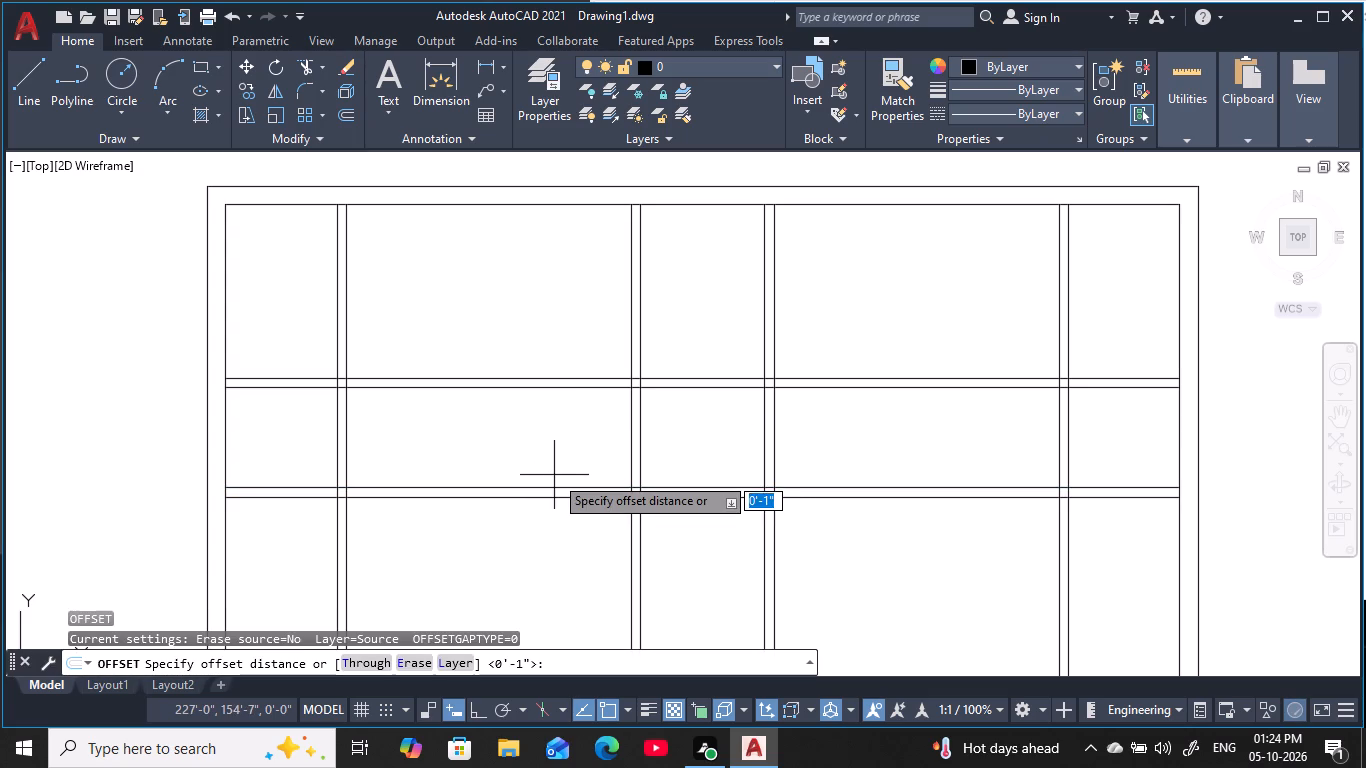
{"action": "type", "text": "1'"}
{"action": "key", "text": "space"}
{"action": "left_click", "coordinate": [559, 490]}
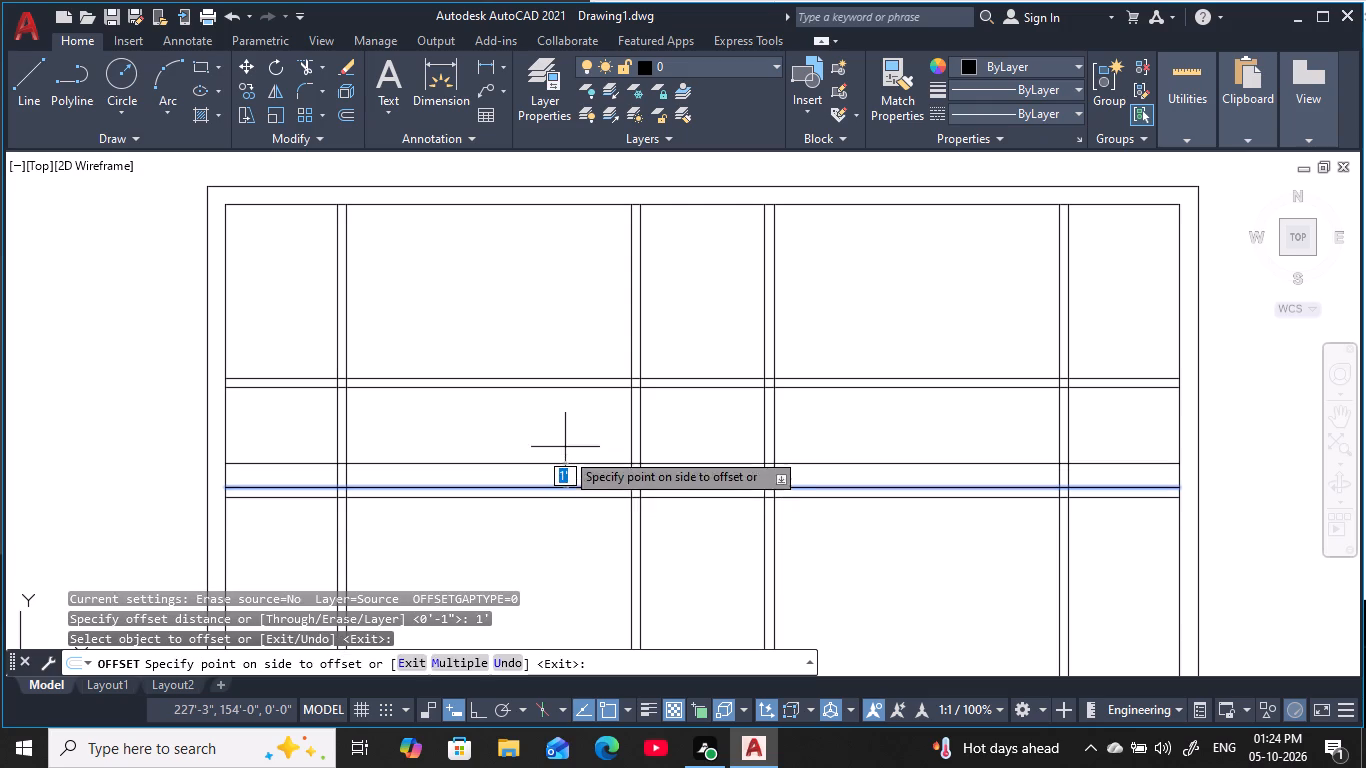
{"action": "left_click", "coordinate": [565, 438]}
{"action": "key", "text": "Escape"}
{"action": "key", "text": "Escape"}
{"action": "key", "text": "Escape"}
{"action": "key", "text": "Escape"}
{"action": "key", "text": "Escape"}
{"action": "key", "text": "Escape"}
{"action": "key", "text": "Escape"}
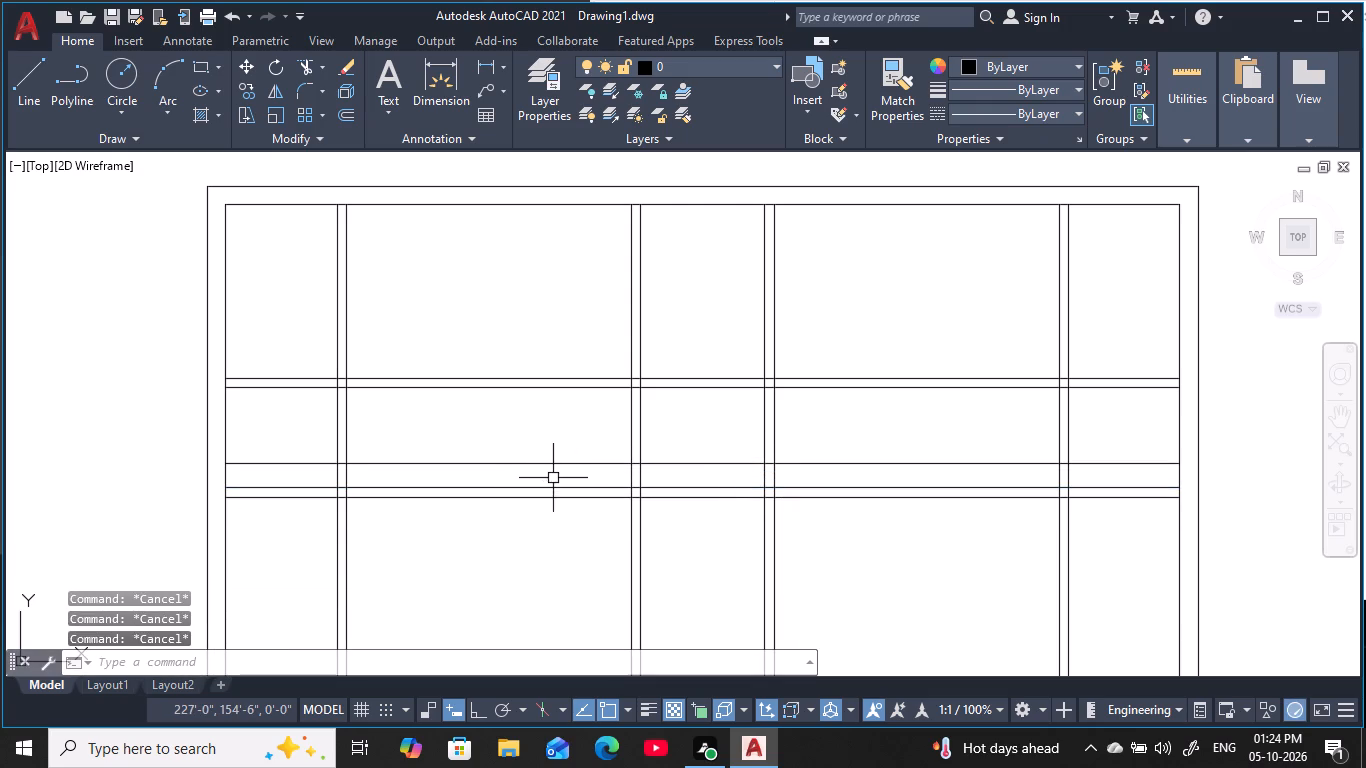
{"action": "key", "text": "Escape"}
{"action": "key", "text": "Escape"}
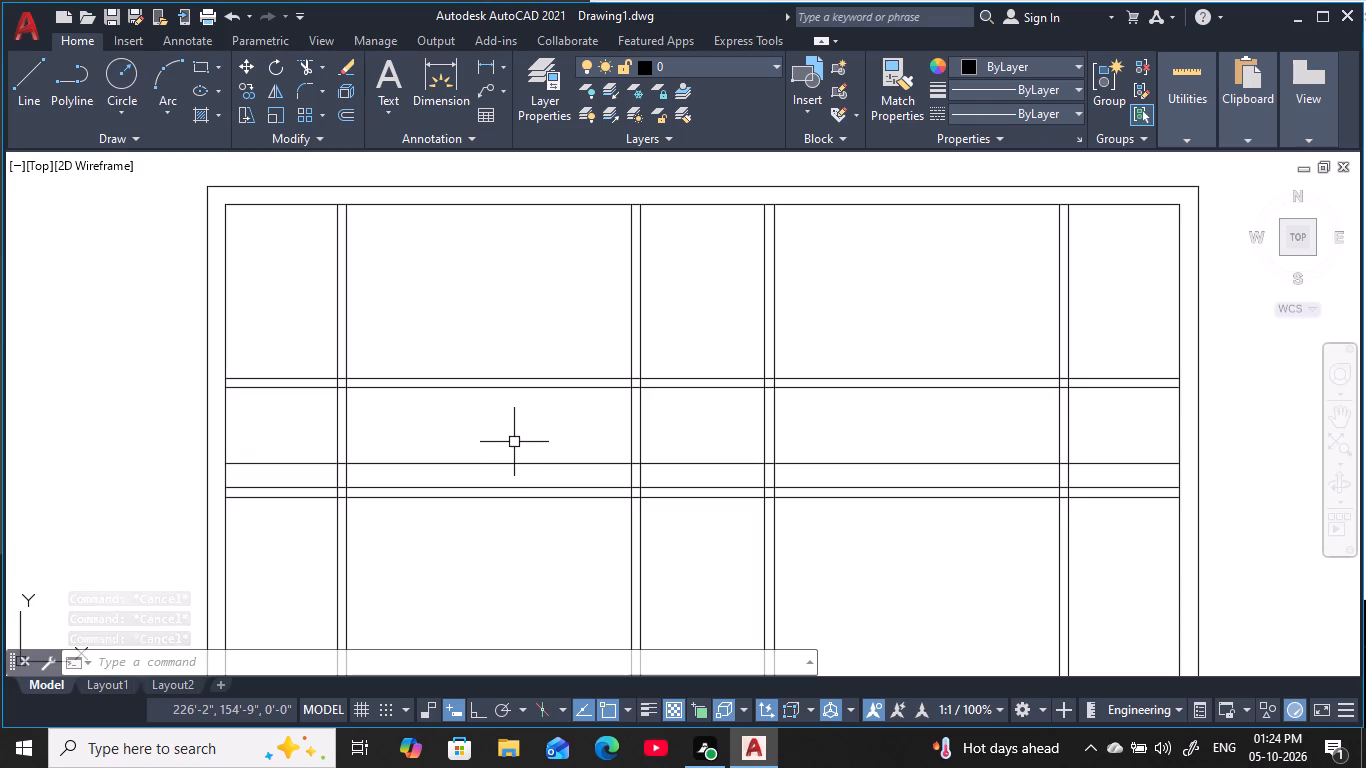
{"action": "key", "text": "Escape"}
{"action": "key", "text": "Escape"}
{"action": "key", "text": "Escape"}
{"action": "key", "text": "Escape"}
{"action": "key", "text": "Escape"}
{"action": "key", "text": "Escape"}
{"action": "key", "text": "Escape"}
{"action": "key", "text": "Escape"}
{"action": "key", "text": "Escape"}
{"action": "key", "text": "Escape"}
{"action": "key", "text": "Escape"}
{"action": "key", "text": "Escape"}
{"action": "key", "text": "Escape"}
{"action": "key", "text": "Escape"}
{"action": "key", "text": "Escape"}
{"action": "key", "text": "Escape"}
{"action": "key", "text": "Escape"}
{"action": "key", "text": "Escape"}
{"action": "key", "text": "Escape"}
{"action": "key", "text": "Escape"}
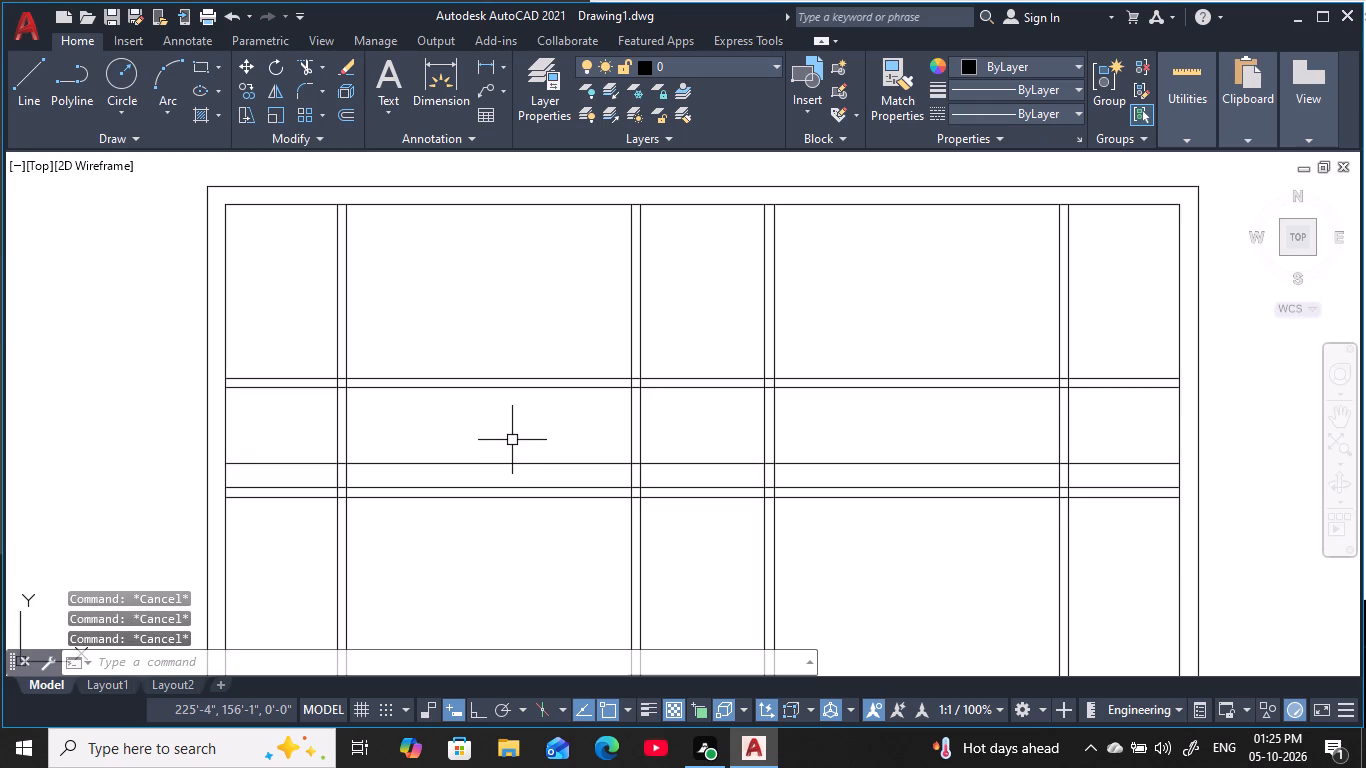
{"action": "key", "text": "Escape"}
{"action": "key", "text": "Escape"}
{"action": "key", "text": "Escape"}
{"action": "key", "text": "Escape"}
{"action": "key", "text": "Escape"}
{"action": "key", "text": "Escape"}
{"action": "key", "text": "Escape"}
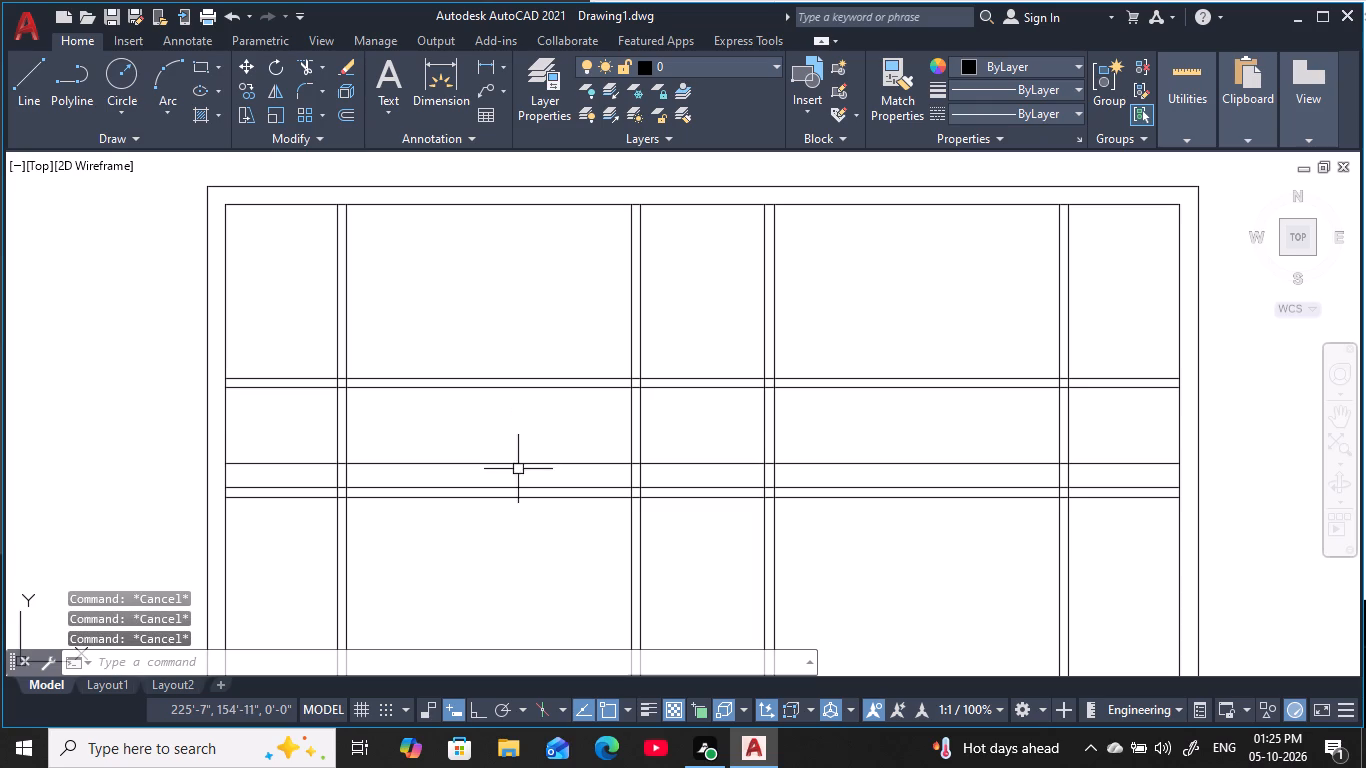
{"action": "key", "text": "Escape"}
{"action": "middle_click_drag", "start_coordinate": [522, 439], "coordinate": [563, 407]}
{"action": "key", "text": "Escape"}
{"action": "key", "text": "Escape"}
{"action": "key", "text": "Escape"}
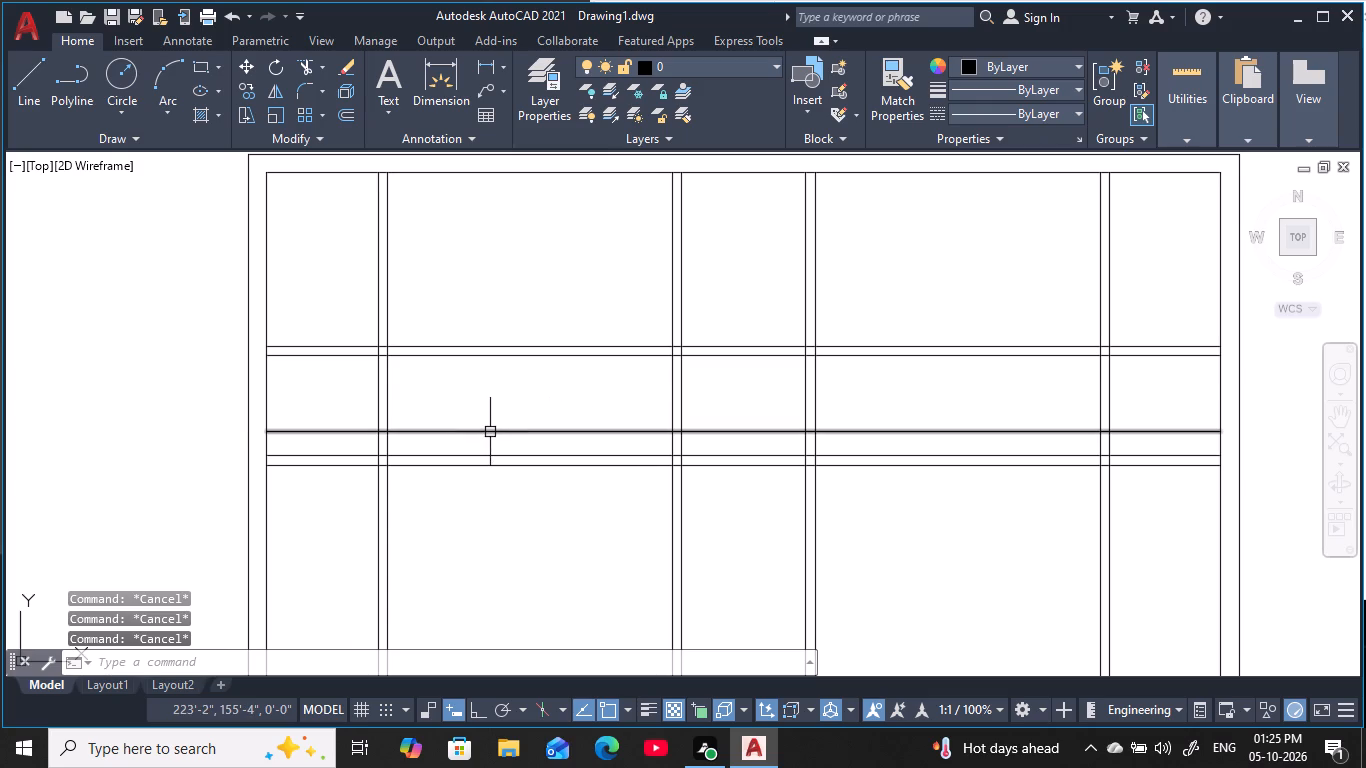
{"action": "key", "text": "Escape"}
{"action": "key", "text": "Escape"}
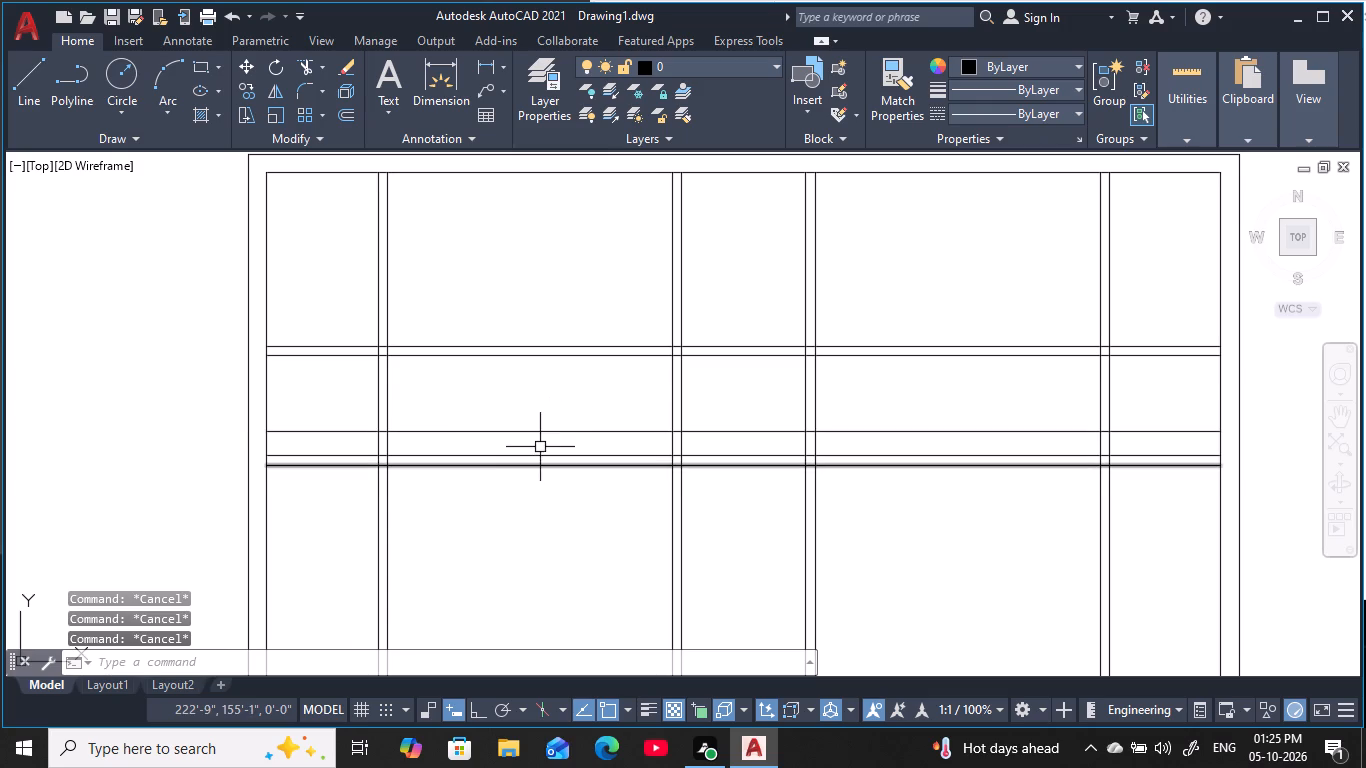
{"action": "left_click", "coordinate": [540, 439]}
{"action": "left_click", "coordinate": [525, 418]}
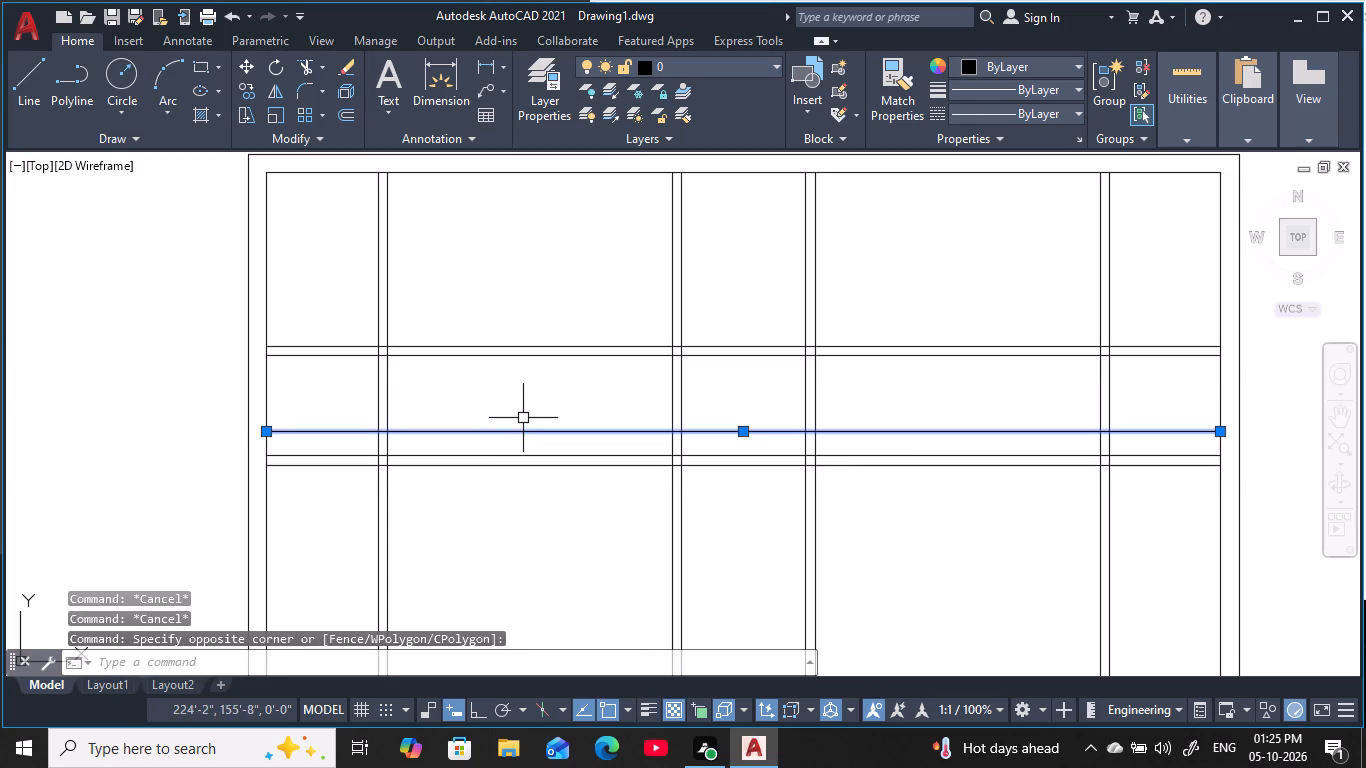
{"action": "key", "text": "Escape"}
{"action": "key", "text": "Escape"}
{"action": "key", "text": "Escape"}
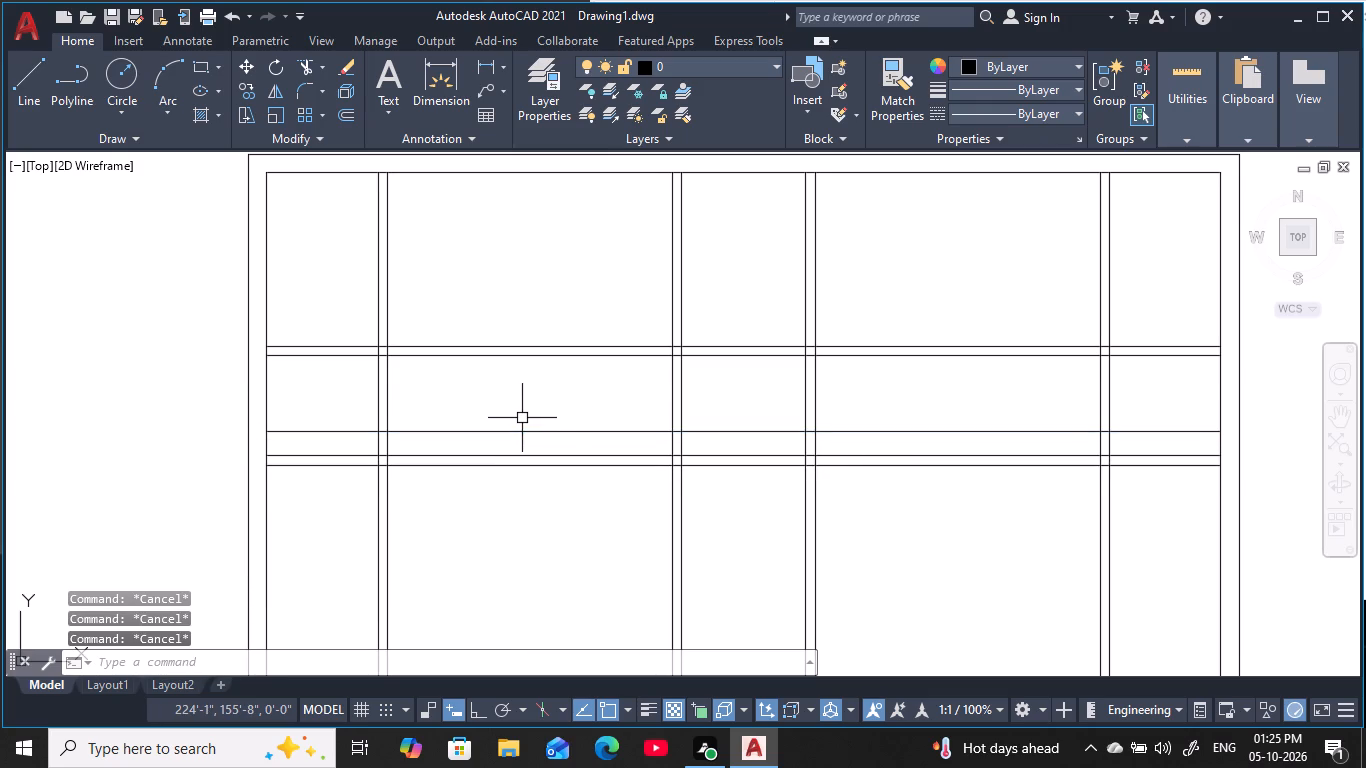
Measure the vertical gap between the single horizontal line and the lower line of the partition above with a linear dimension, without placing it.
{"action": "type", "text": "dli"}
{"action": "key", "text": "space"}
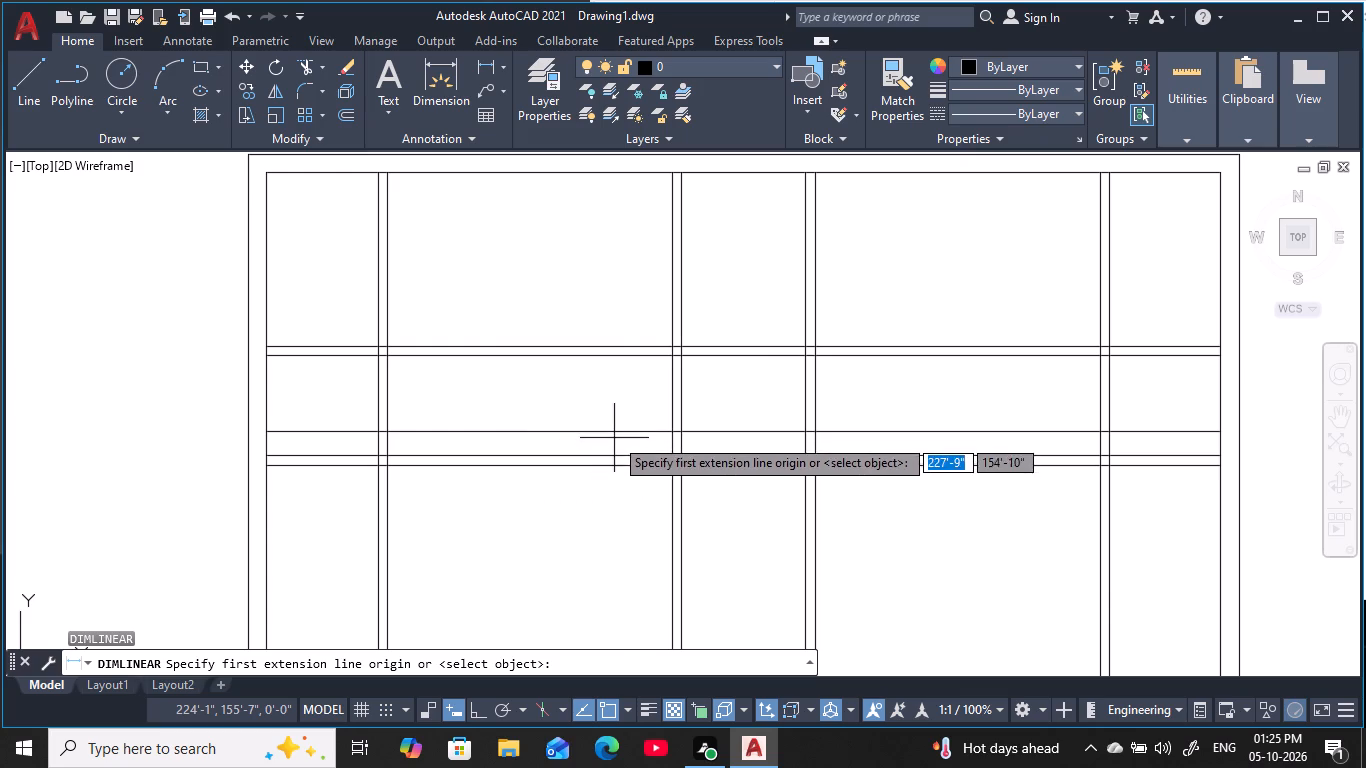
{"action": "left_click", "coordinate": [616, 432]}
{"action": "left_click", "coordinate": [613, 356]}
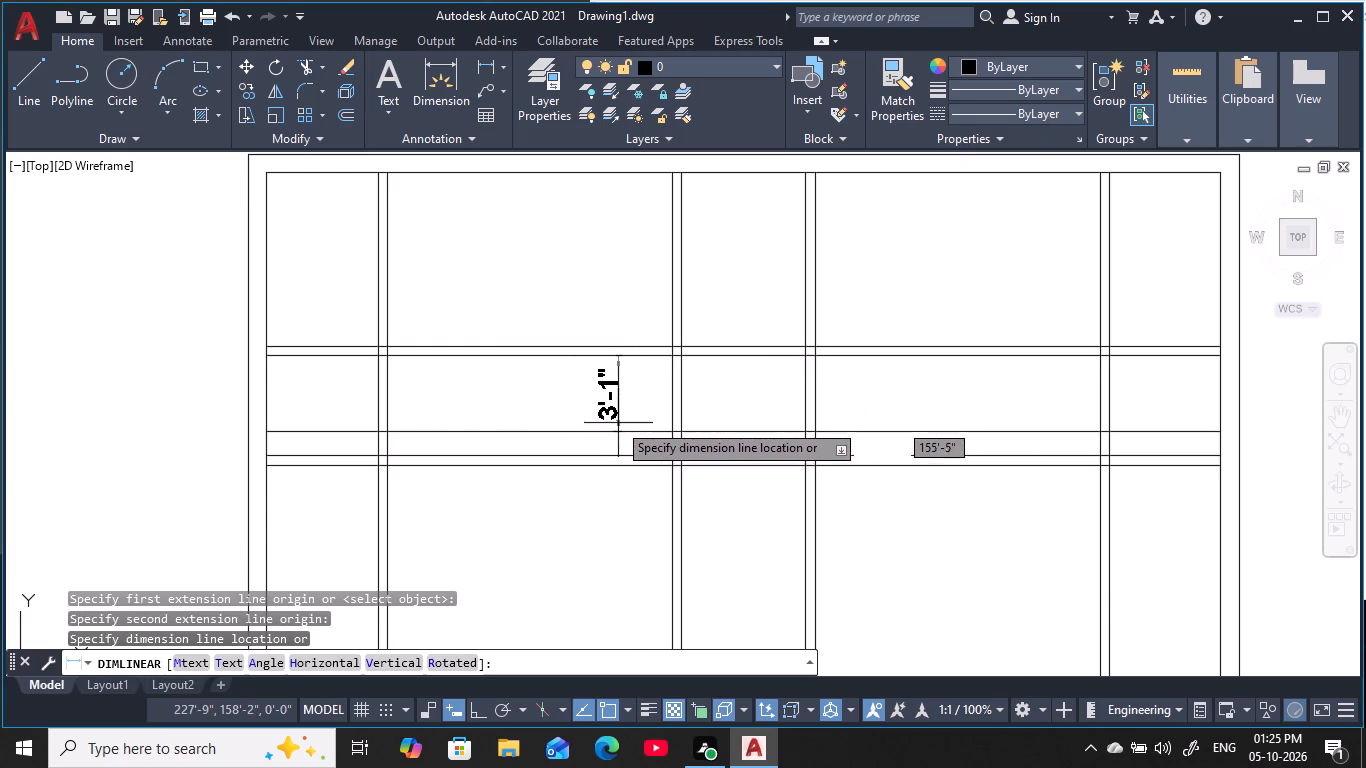
{"action": "scroll", "coordinate": [612, 396], "scroll_direction": "up", "scroll_amount": 1}
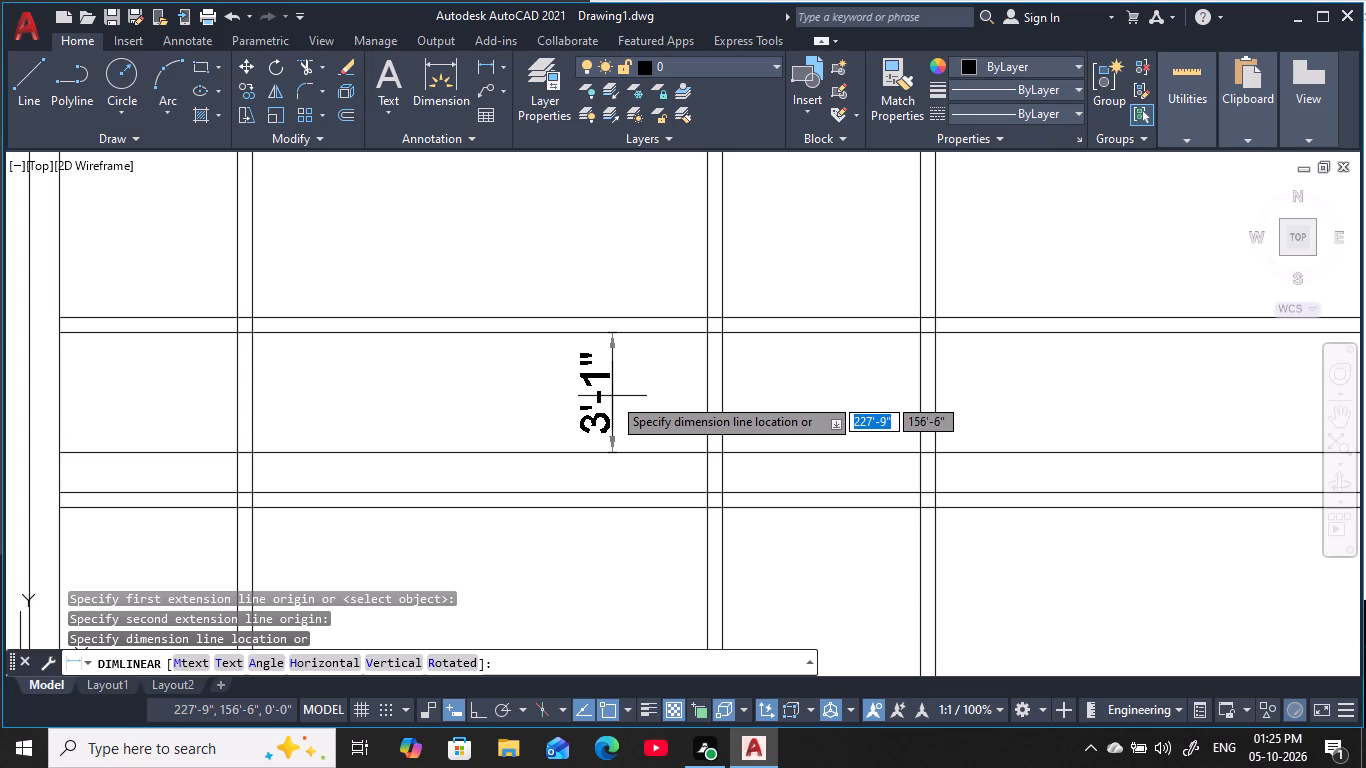
{"action": "key", "text": "Escape"}
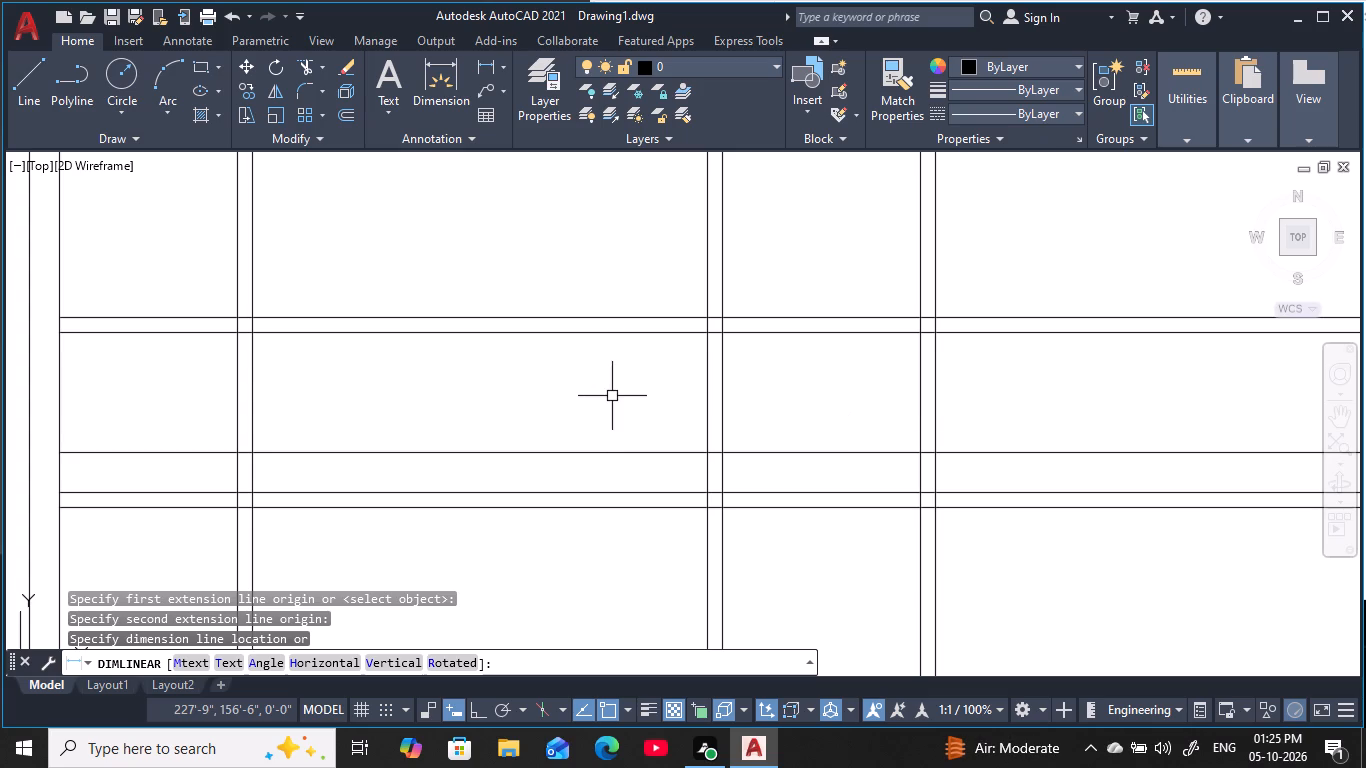
{"action": "key", "text": "Escape"}
{"action": "key", "text": "Escape"}
{"action": "key", "text": "Escape"}
{"action": "key", "text": "Escape"}
{"action": "key", "text": "Escape"}
{"action": "key", "text": "Escape"}
Erase the single horizontal line between the two upper horizontal partitions.
{"action": "left_click", "coordinate": [622, 469]}
{"action": "key", "text": "Escape"}
{"action": "left_click", "coordinate": [580, 405]}
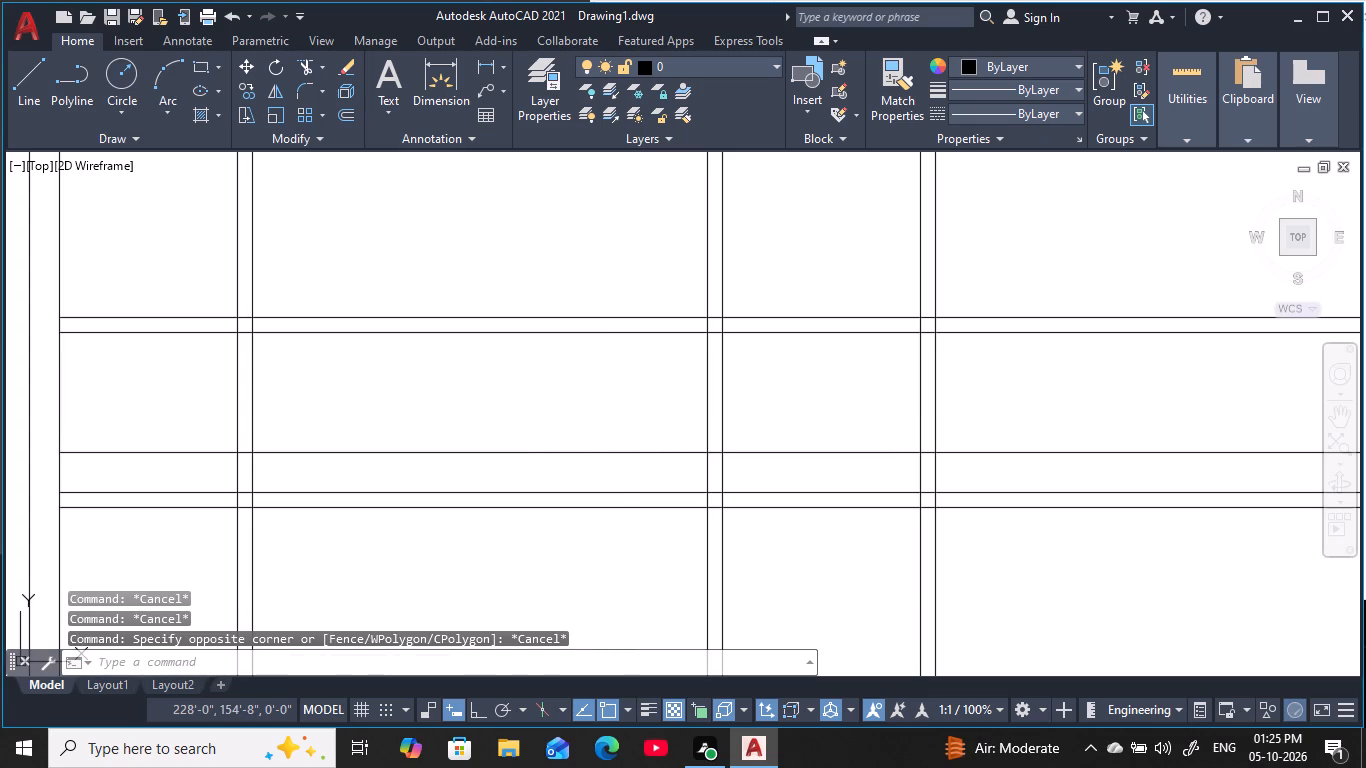
{"action": "key", "text": "Escape"}
{"action": "key", "text": "Escape"}
{"action": "key", "text": "Escape"}
{"action": "key", "text": "Escape"}
{"action": "left_click", "coordinate": [628, 466]}
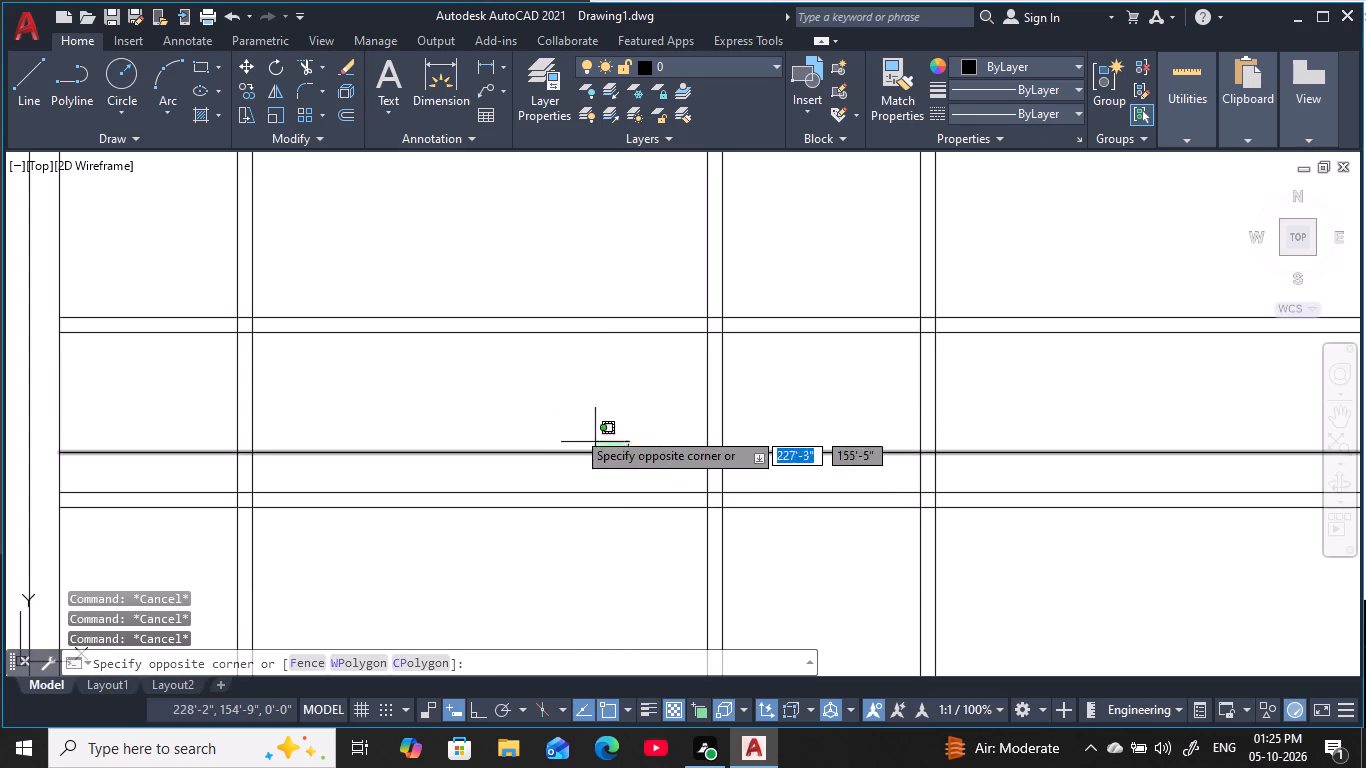
{"action": "left_click", "coordinate": [549, 409]}
{"action": "key", "text": "BackSpace"}
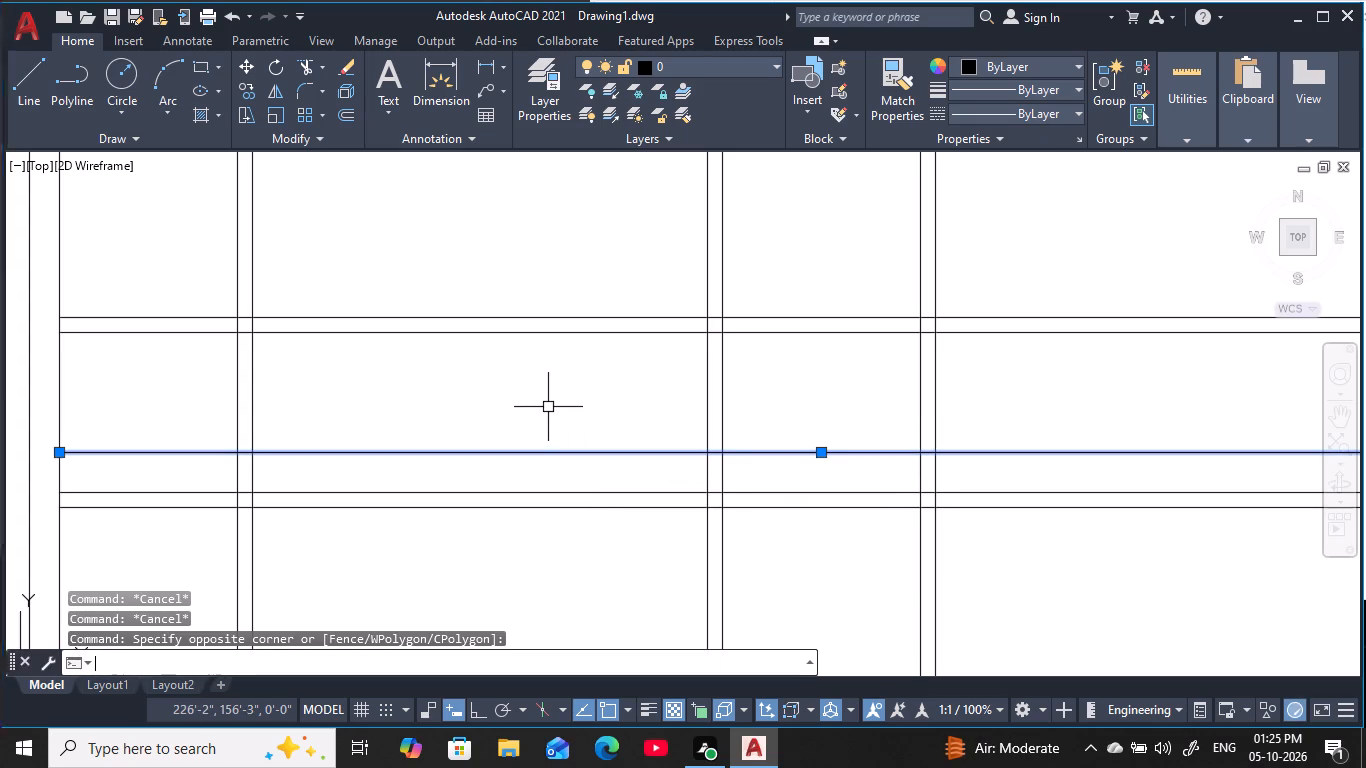
{"action": "key", "text": "Delete"}
{"action": "key", "text": "Escape"}
{"action": "key", "text": "Escape"}
{"action": "key", "text": "Escape"}
{"action": "key", "text": "Escape"}
{"action": "key", "text": "Escape"}
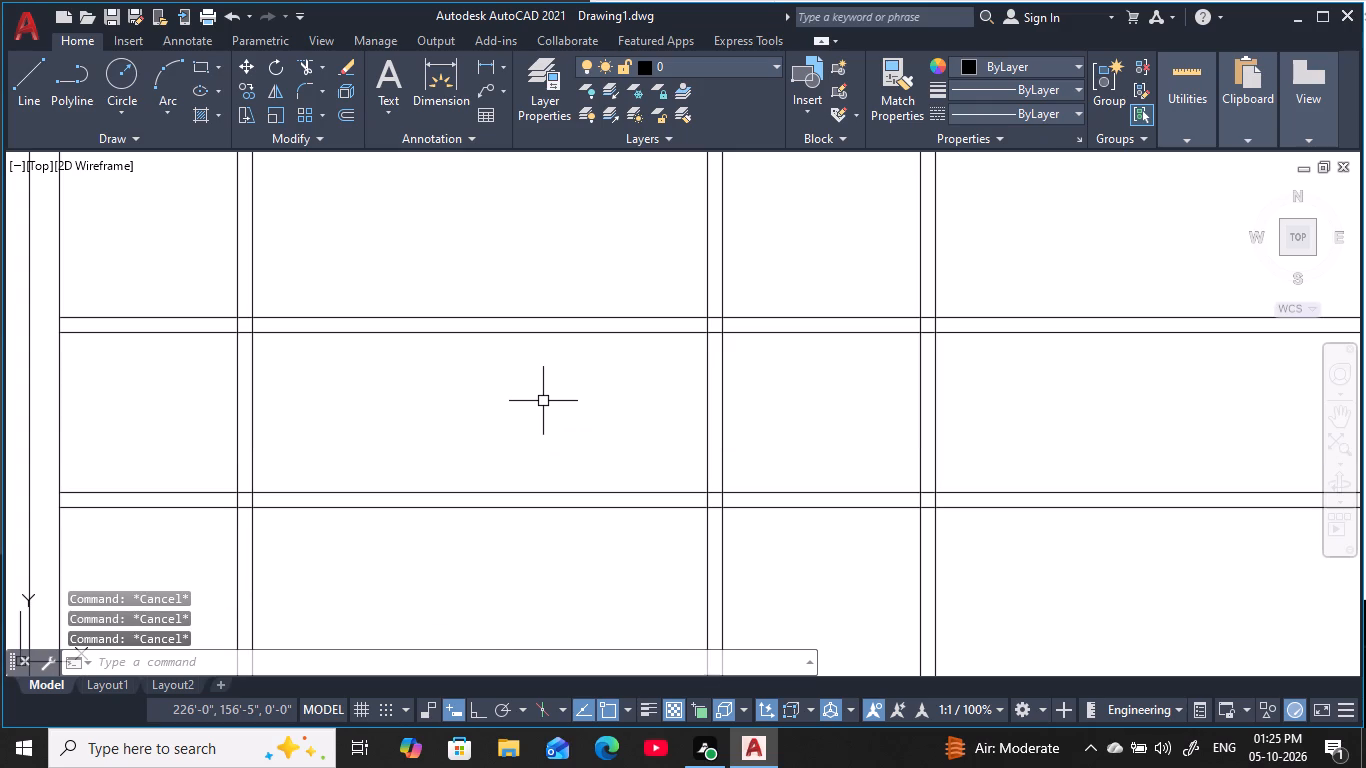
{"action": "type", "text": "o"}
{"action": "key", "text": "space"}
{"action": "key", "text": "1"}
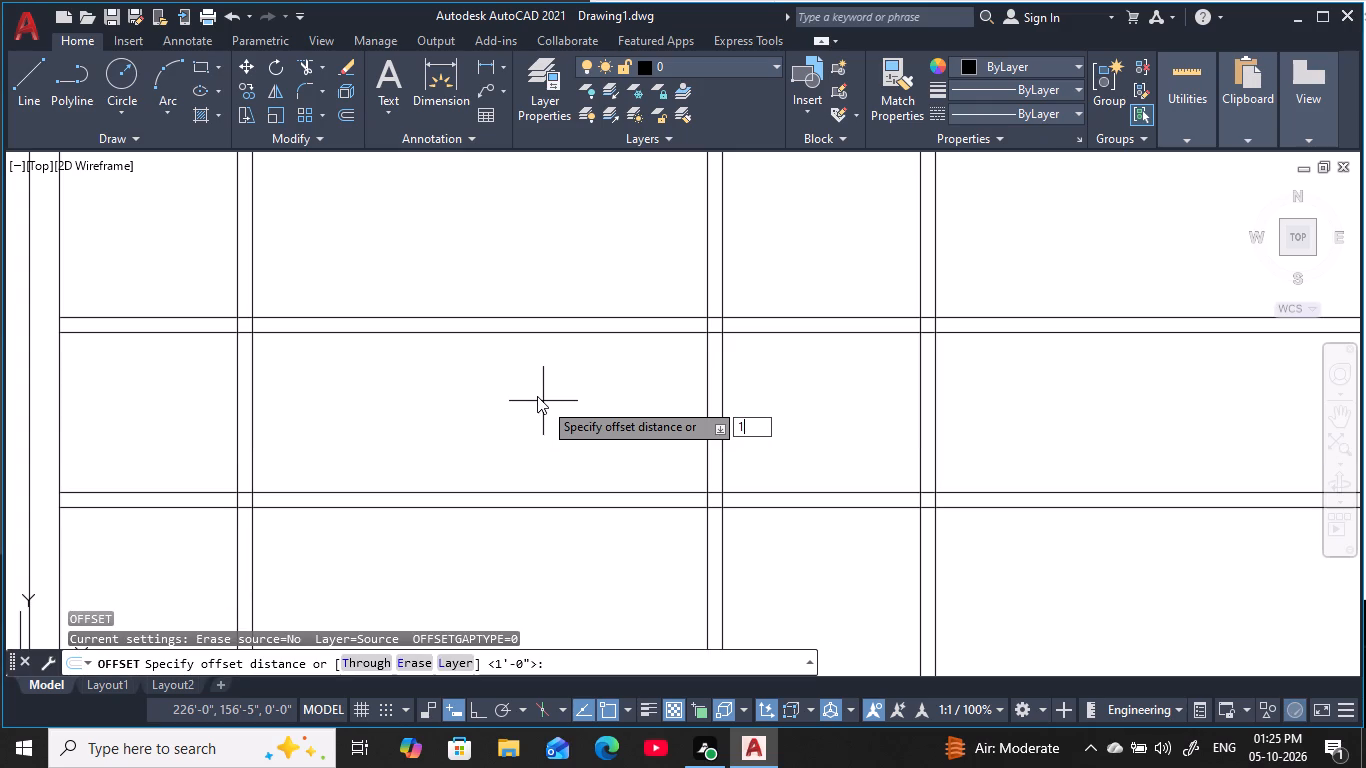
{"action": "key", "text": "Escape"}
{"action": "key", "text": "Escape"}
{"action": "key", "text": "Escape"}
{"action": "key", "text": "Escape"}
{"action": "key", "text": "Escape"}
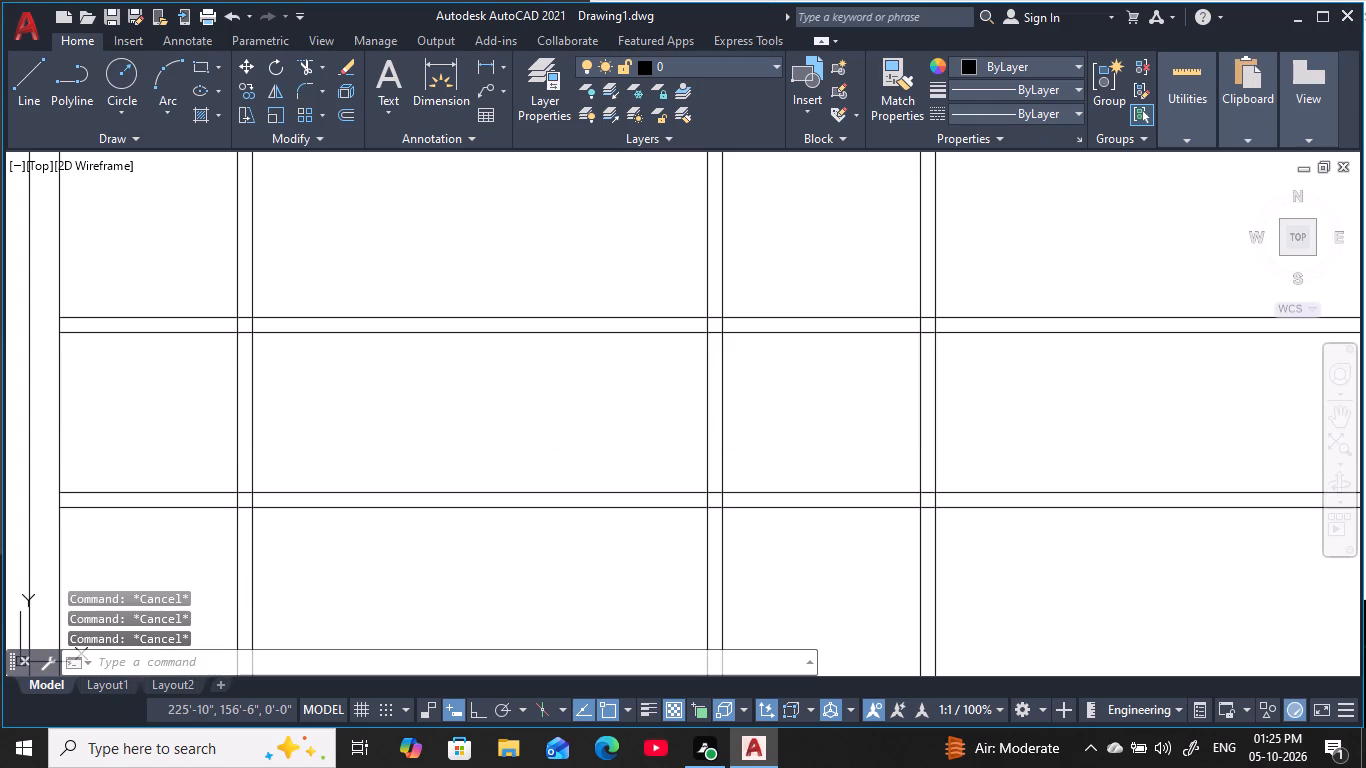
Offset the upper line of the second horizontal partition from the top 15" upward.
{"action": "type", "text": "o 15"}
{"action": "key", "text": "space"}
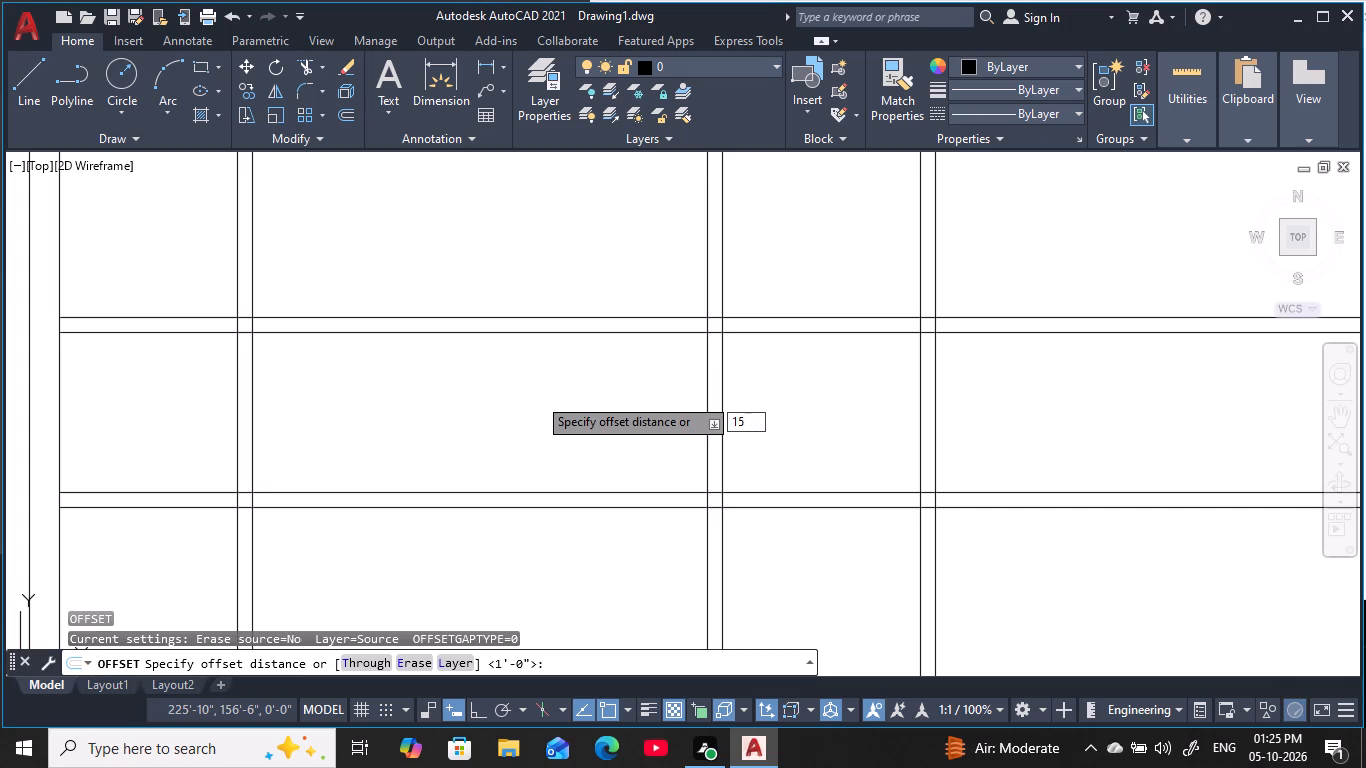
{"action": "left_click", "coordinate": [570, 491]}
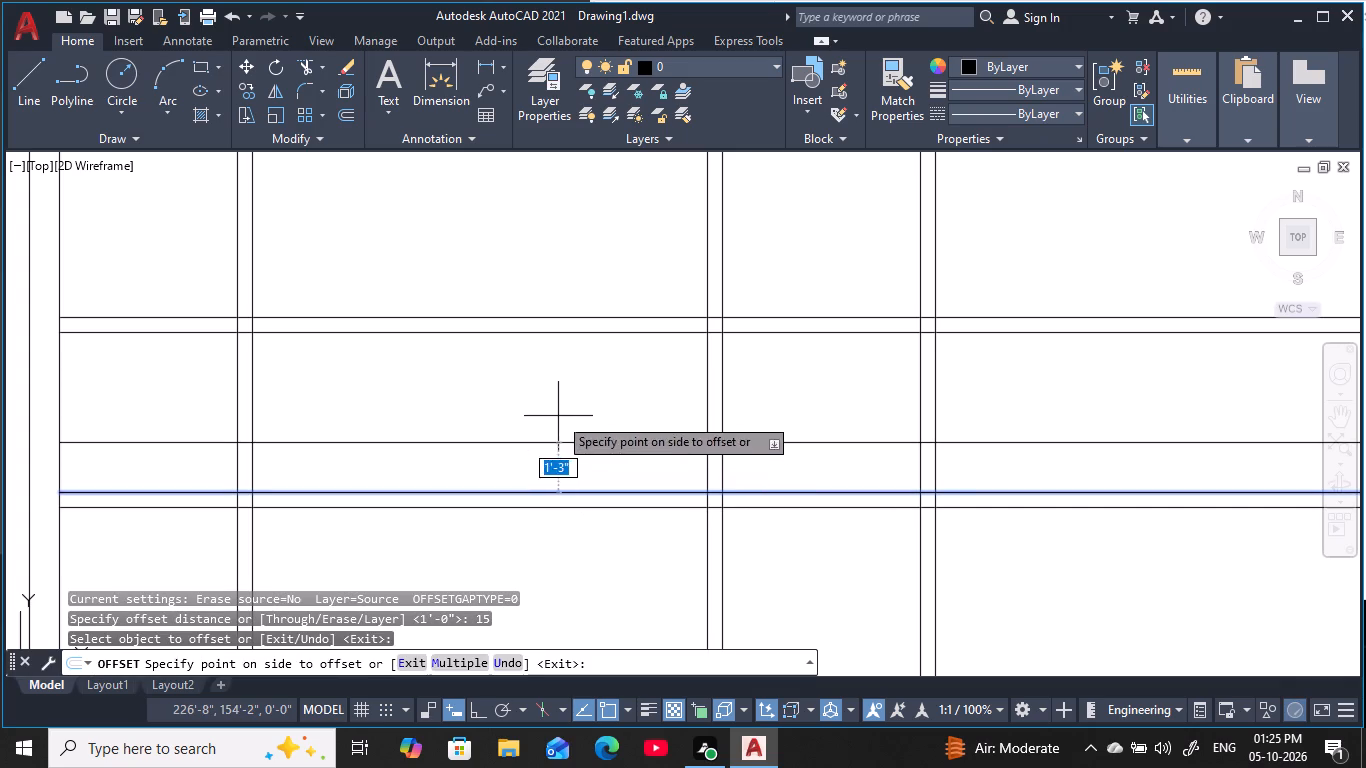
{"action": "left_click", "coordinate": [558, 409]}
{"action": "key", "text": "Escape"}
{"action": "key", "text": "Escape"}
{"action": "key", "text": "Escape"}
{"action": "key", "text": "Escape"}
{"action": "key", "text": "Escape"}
Measure the vertical gap from the new single line up to the lower line of the top partition with a linear dimension, without placing it.
{"action": "type", "text": "dli"}
{"action": "key", "text": "space"}
{"action": "left_click", "coordinate": [569, 441]}
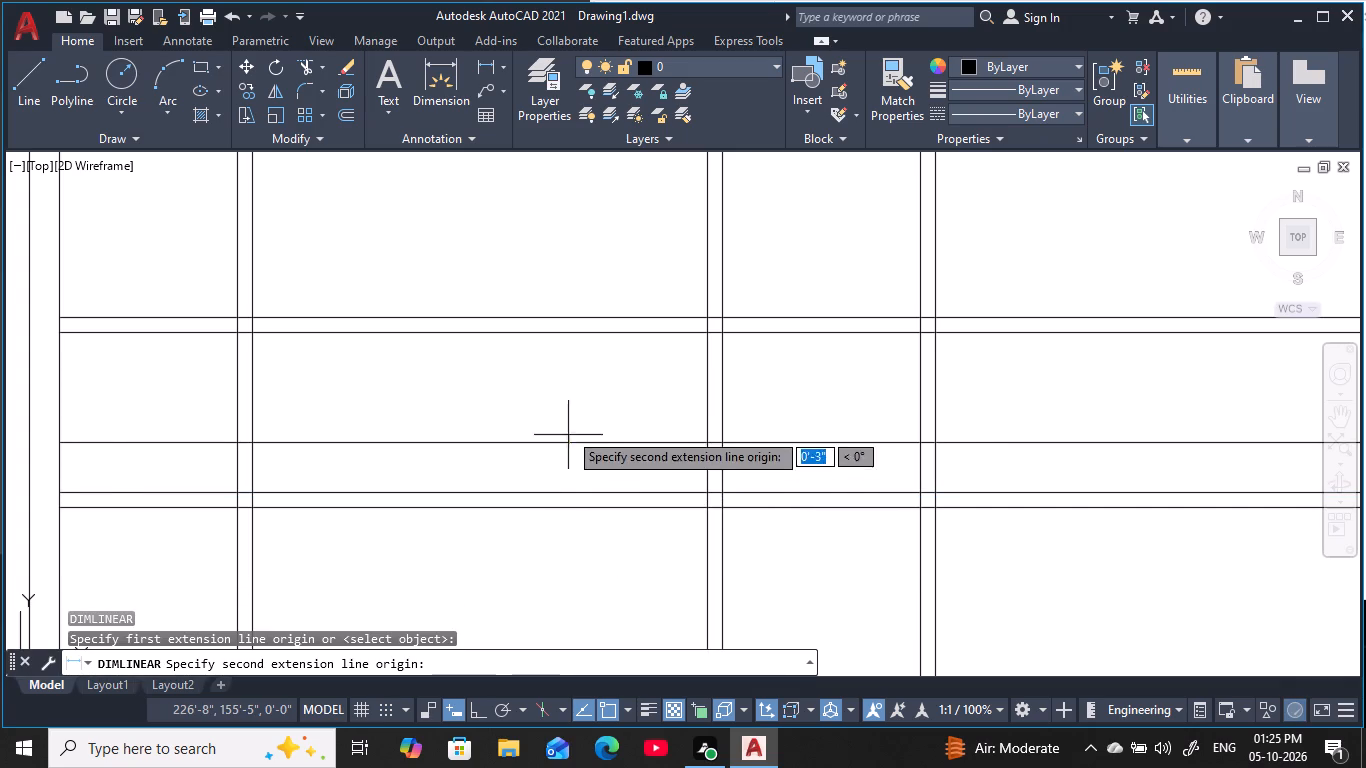
{"action": "left_click", "coordinate": [568, 335]}
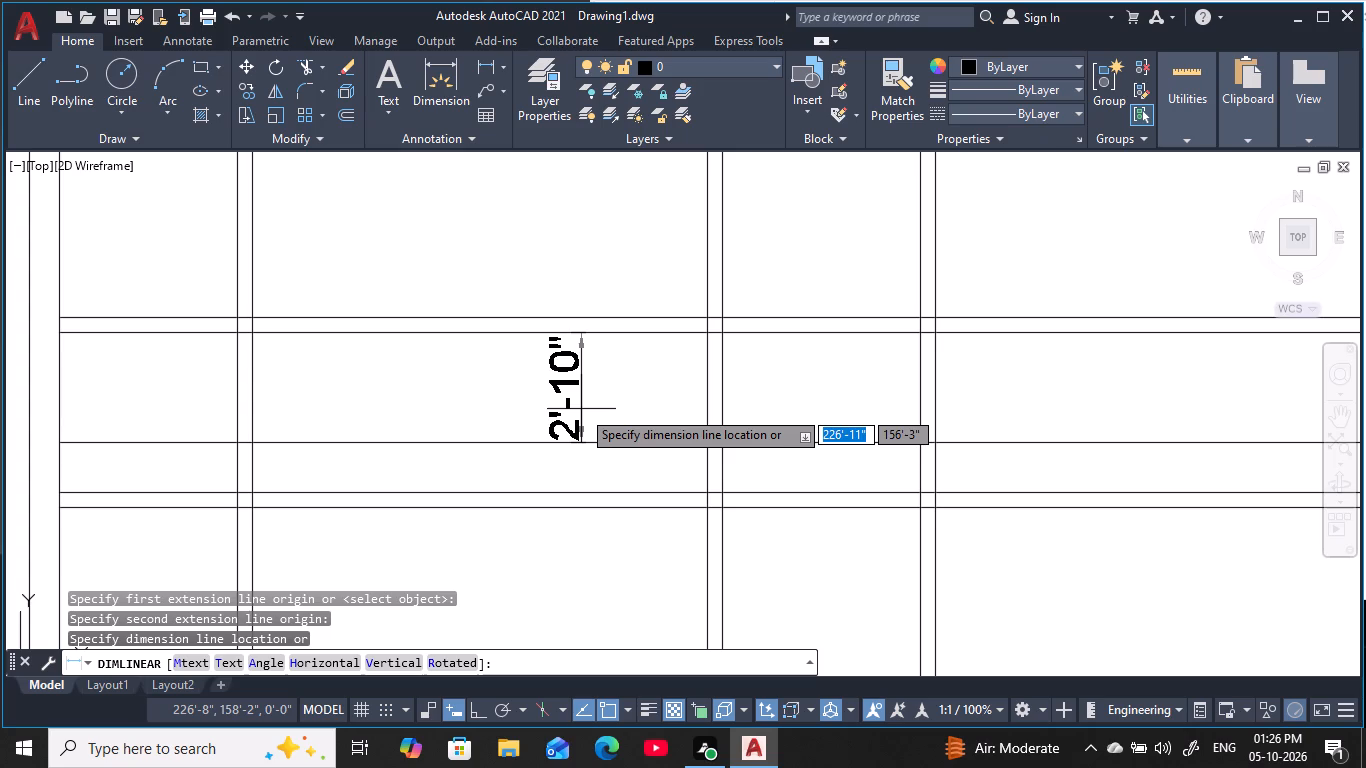
{"action": "key", "text": "Escape"}
{"action": "key", "text": "Escape"}
{"action": "key", "text": "Escape"}
{"action": "key", "text": "Escape"}
{"action": "key", "text": "Escape"}
{"action": "key", "text": "Escape"}
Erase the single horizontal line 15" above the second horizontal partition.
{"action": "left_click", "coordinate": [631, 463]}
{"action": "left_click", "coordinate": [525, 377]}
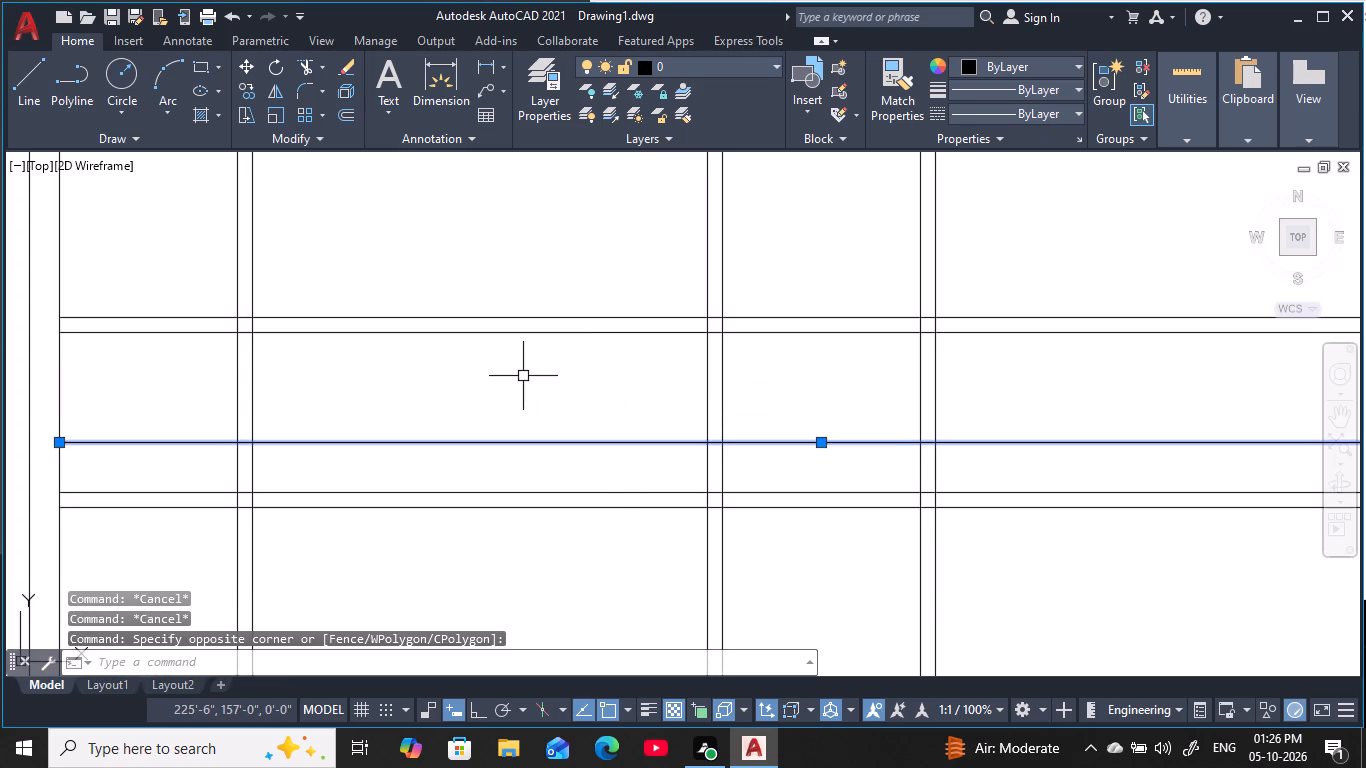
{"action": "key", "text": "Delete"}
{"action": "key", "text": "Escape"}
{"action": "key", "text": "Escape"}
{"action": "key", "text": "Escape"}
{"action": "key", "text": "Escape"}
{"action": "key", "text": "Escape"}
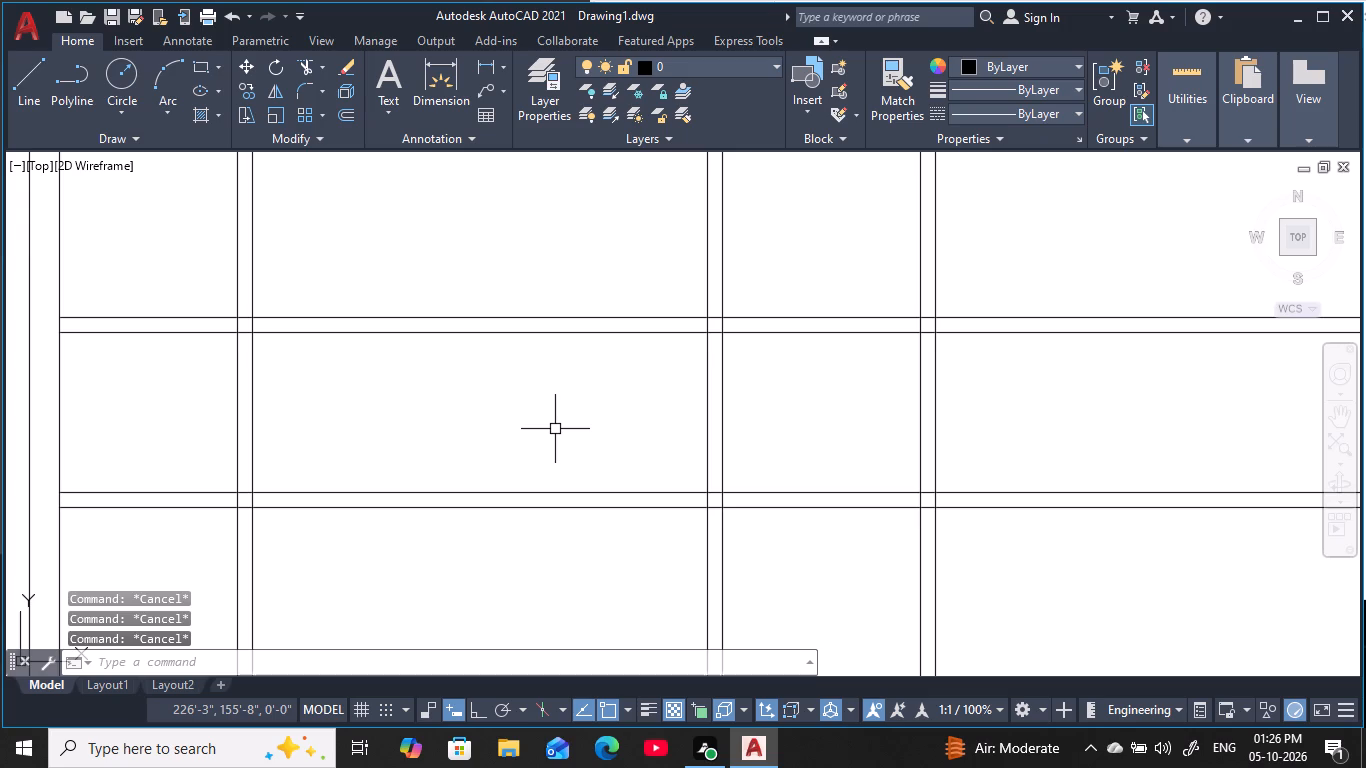
Offset the upper line of the second horizontal partition from the top 18" upward.
{"action": "type", "text": "o"}
{"action": "key", "text": "space"}
{"action": "type", "text": "18"}
{"action": "key", "text": "space"}
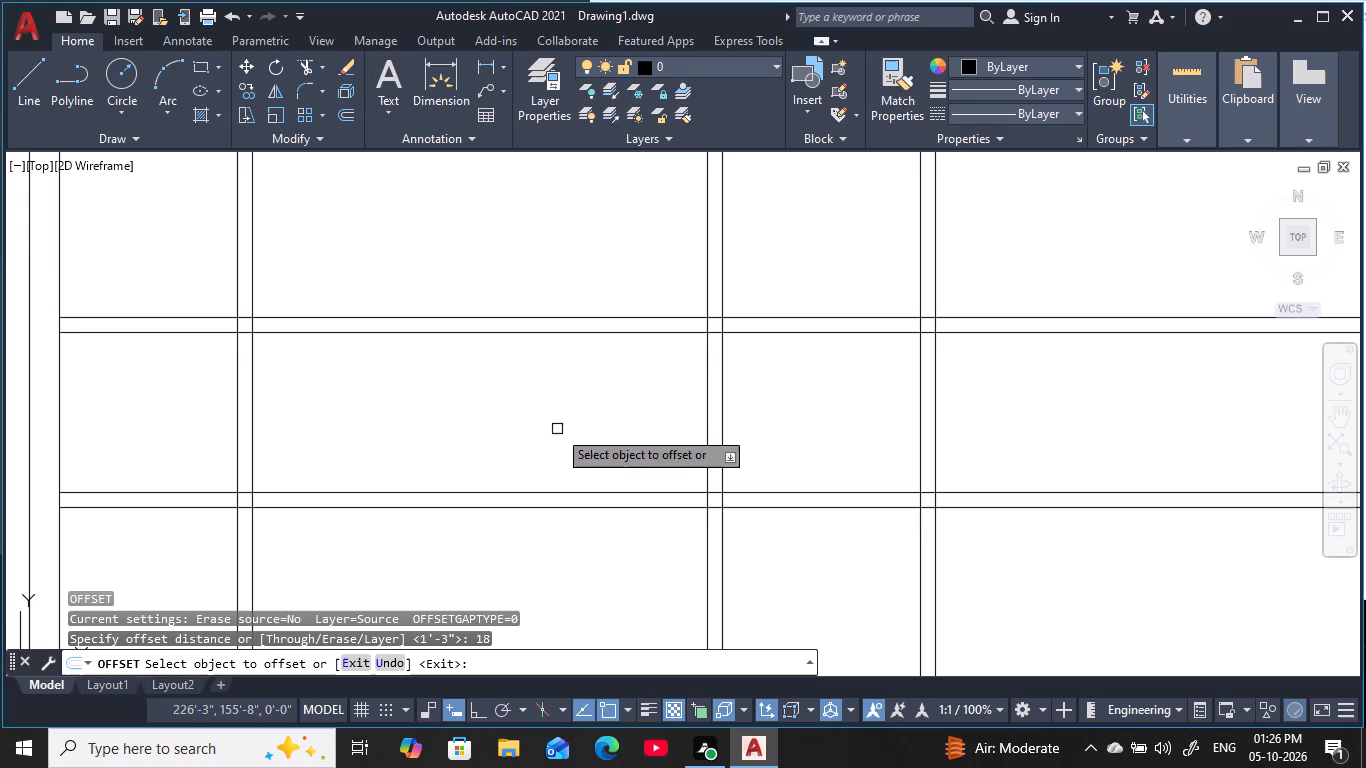
{"action": "left_click", "coordinate": [596, 492]}
{"action": "left_click", "coordinate": [580, 397]}
{"action": "key", "text": "Escape"}
{"action": "key", "text": "Escape"}
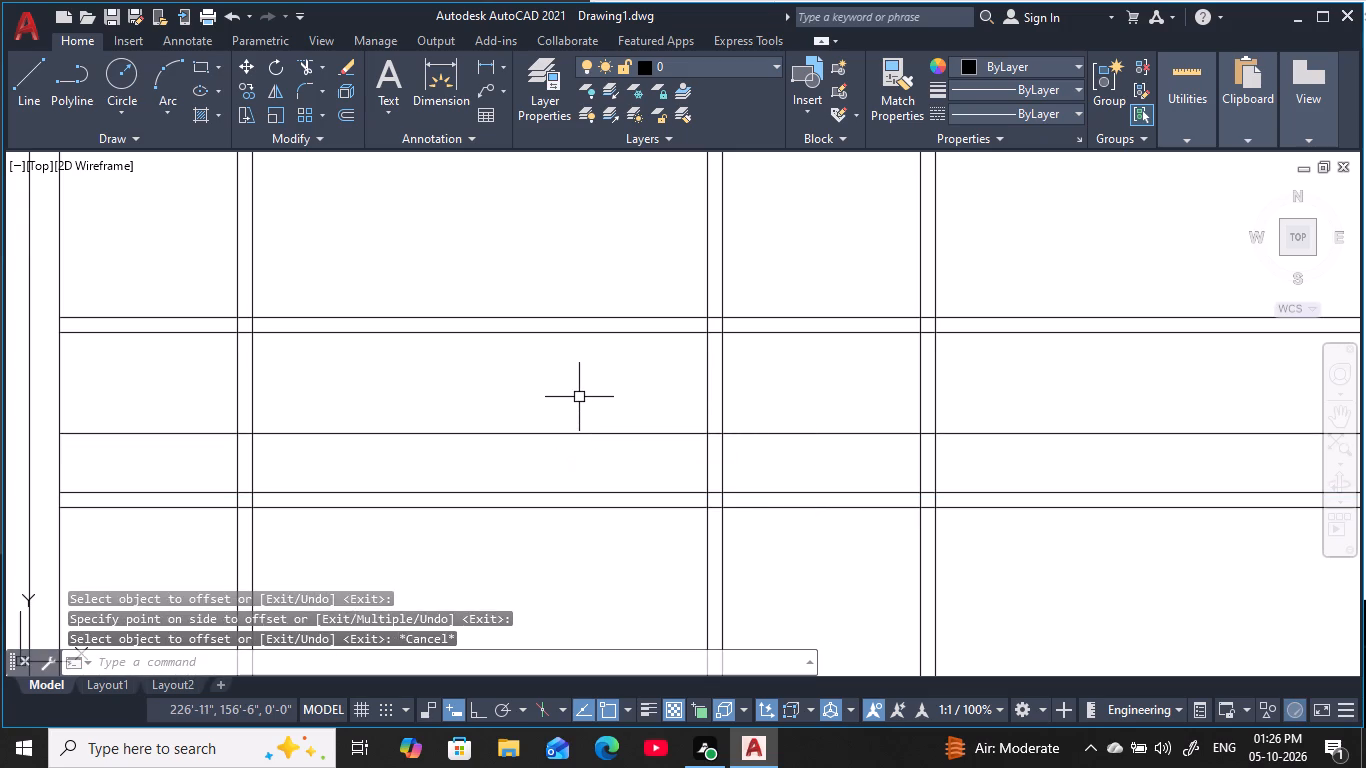
{"action": "key", "text": "Escape"}
{"action": "key", "text": "Escape"}
{"action": "key", "text": "Escape"}
{"action": "key", "text": "Escape"}
Measure the vertical gap between the new single line and the lower line of the partition above with a linear dimension, without placing it.
{"action": "type", "text": "dli"}
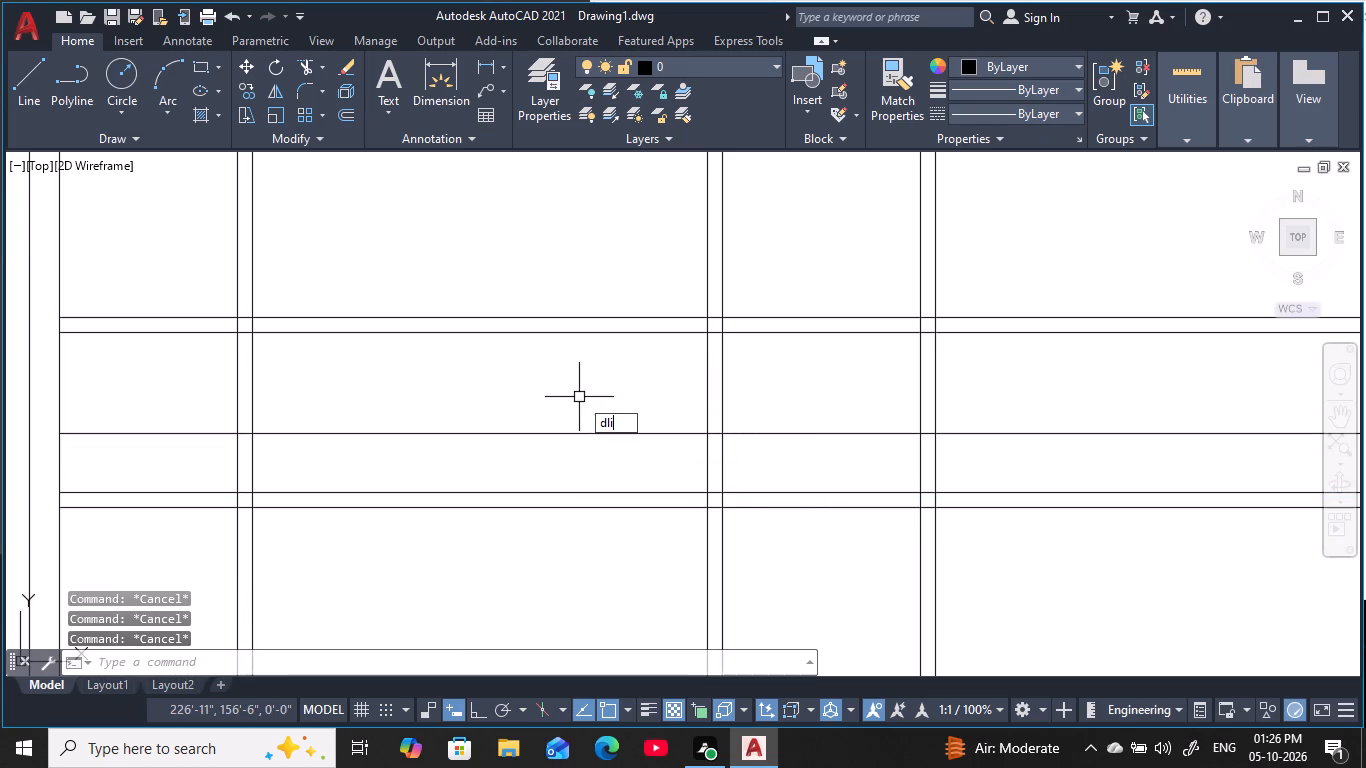
{"action": "key", "text": "space"}
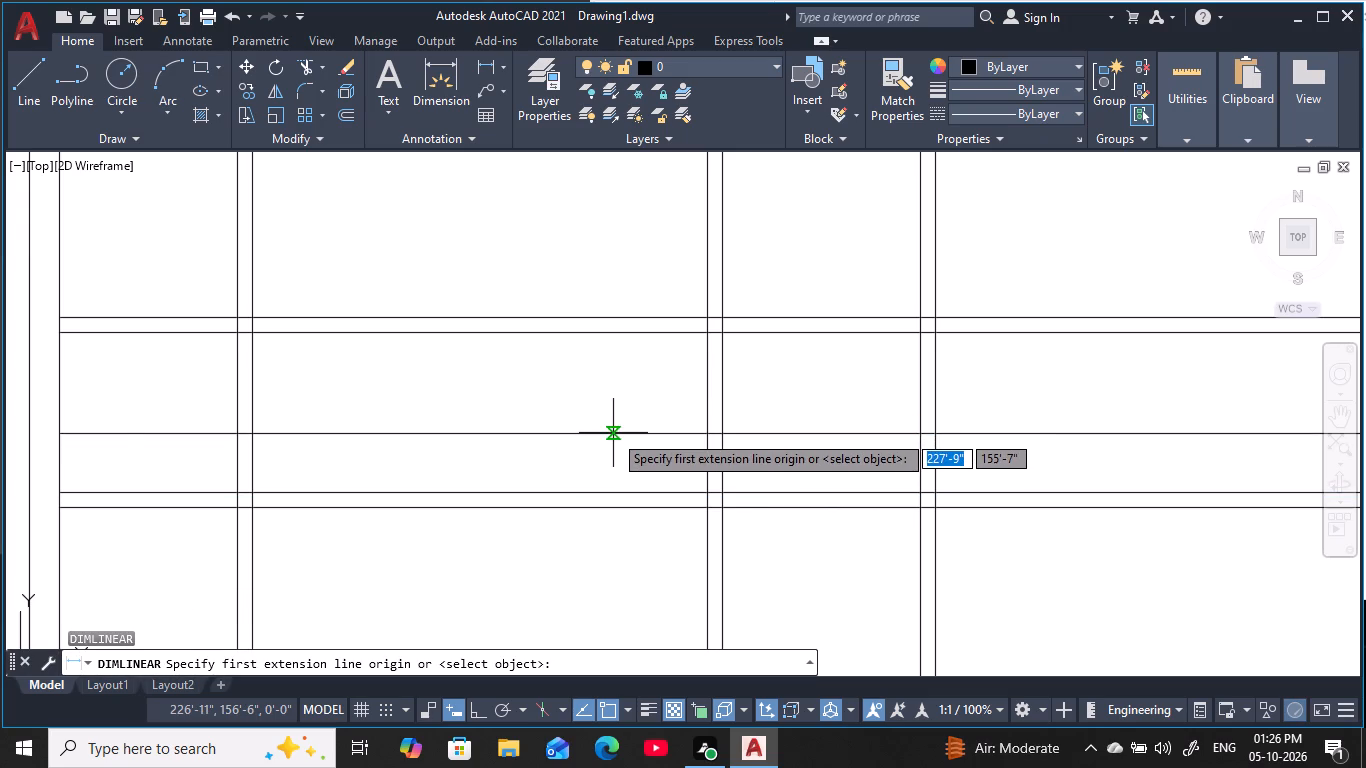
{"action": "scroll", "coordinate": [618, 434], "scroll_direction": "up", "scroll_amount": 2}
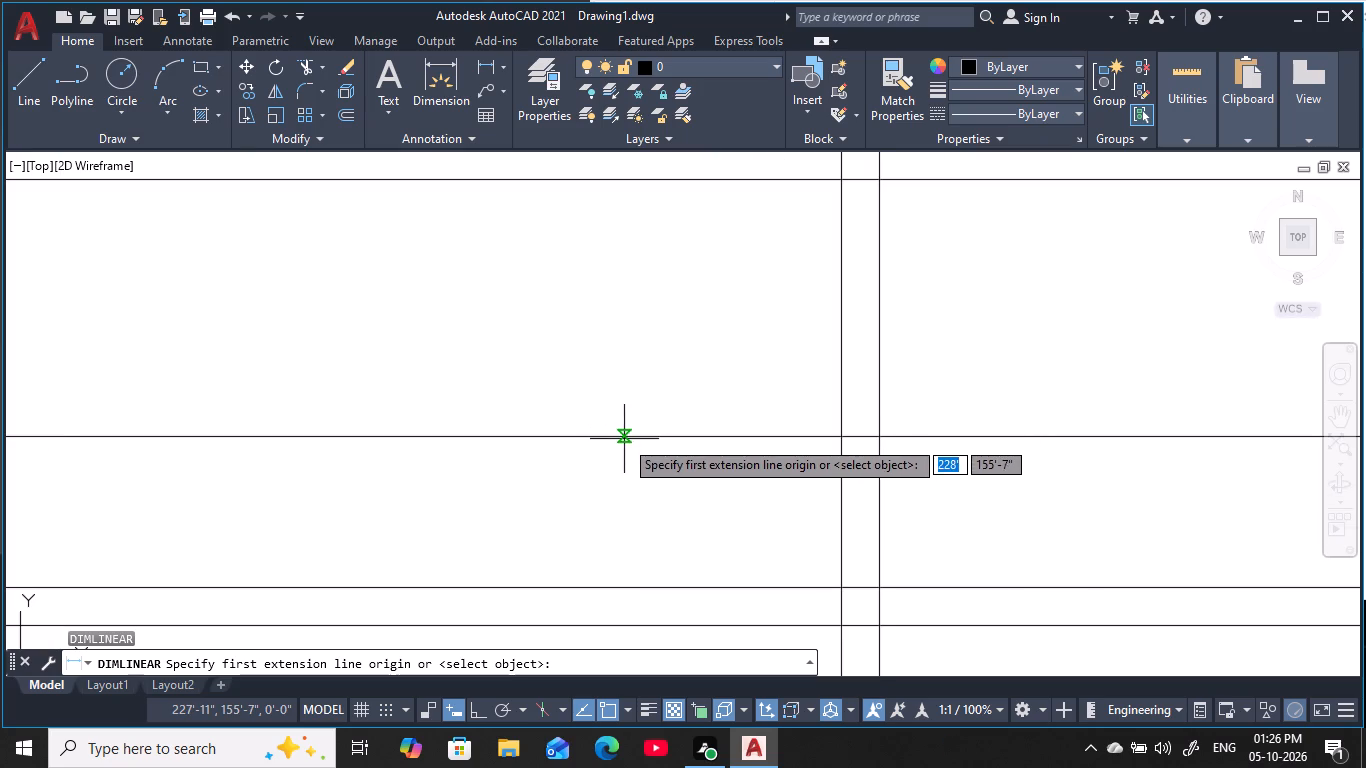
{"action": "left_click", "coordinate": [624, 439]}
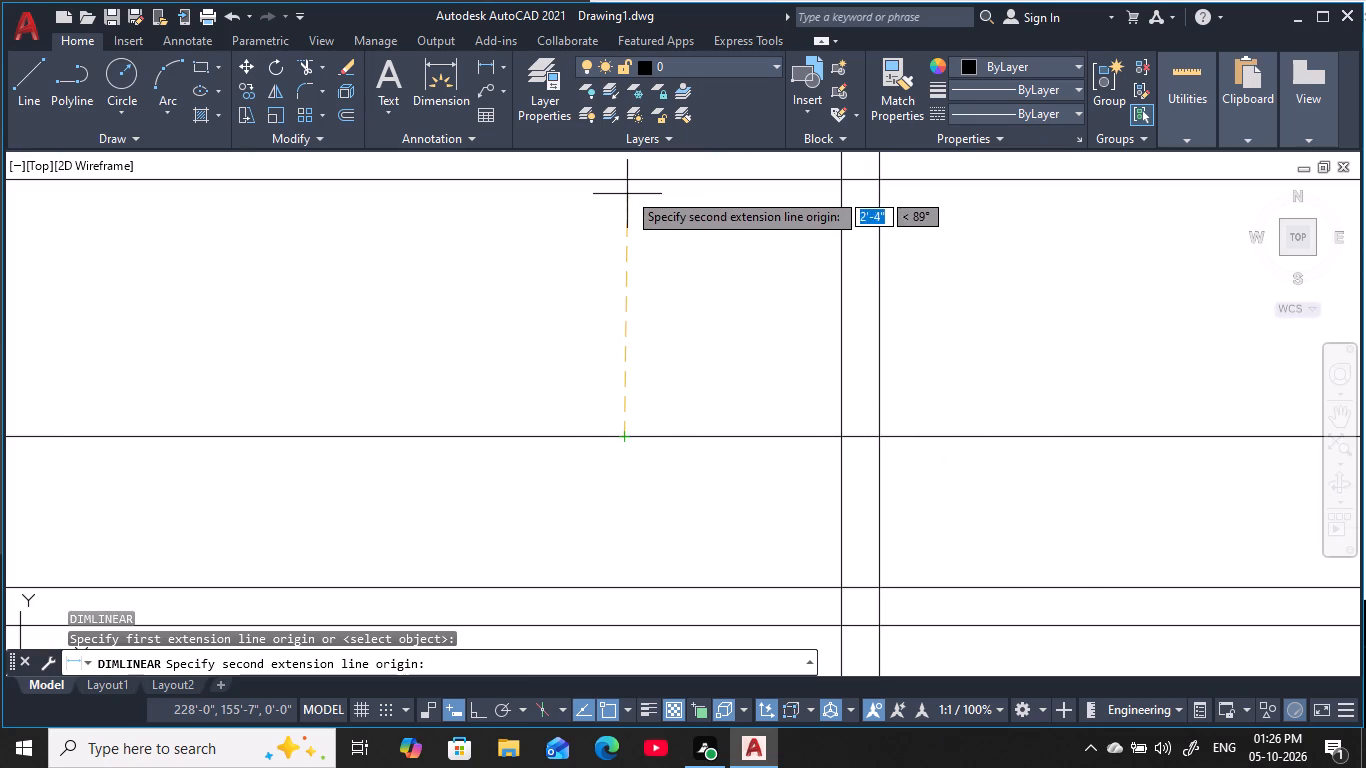
{"action": "left_click", "coordinate": [625, 184]}
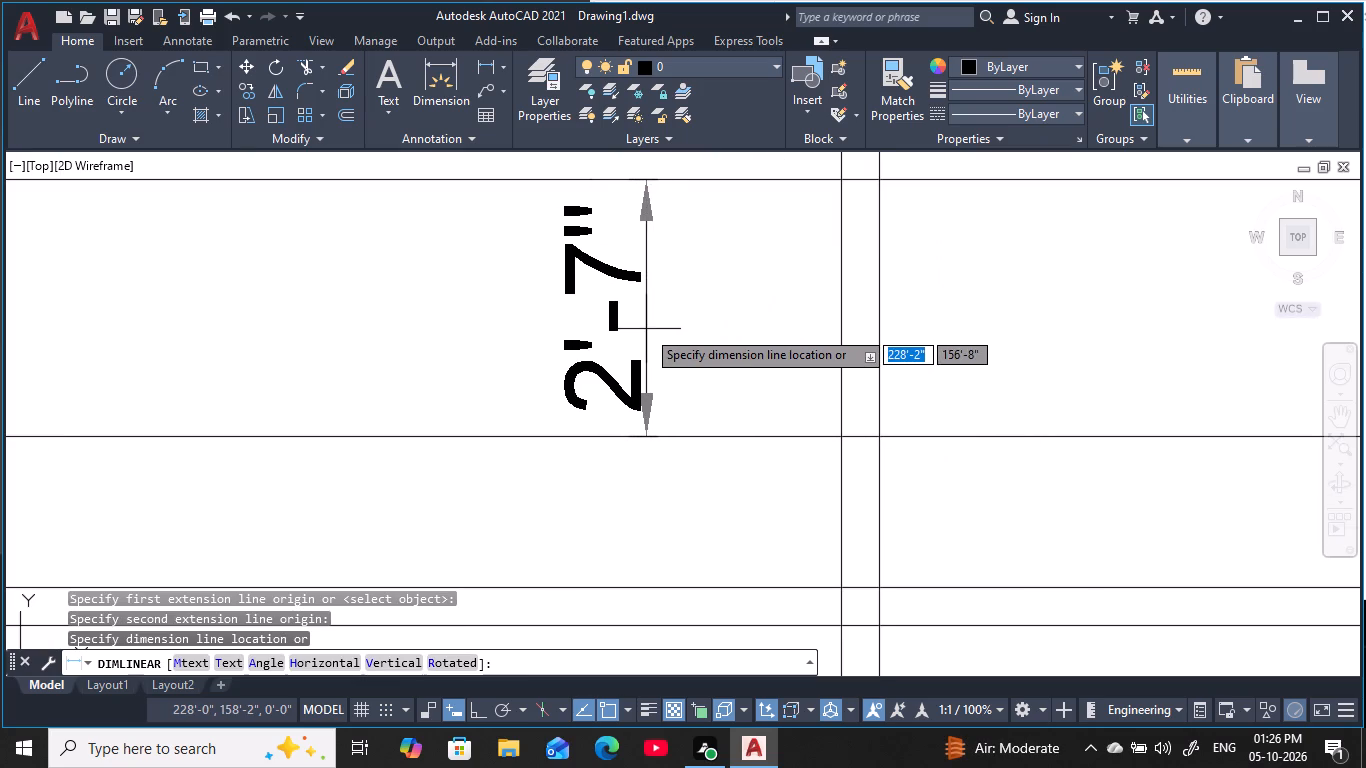
{"action": "key", "text": "Escape"}
{"action": "key", "text": "Escape"}
{"action": "key", "text": "Escape"}
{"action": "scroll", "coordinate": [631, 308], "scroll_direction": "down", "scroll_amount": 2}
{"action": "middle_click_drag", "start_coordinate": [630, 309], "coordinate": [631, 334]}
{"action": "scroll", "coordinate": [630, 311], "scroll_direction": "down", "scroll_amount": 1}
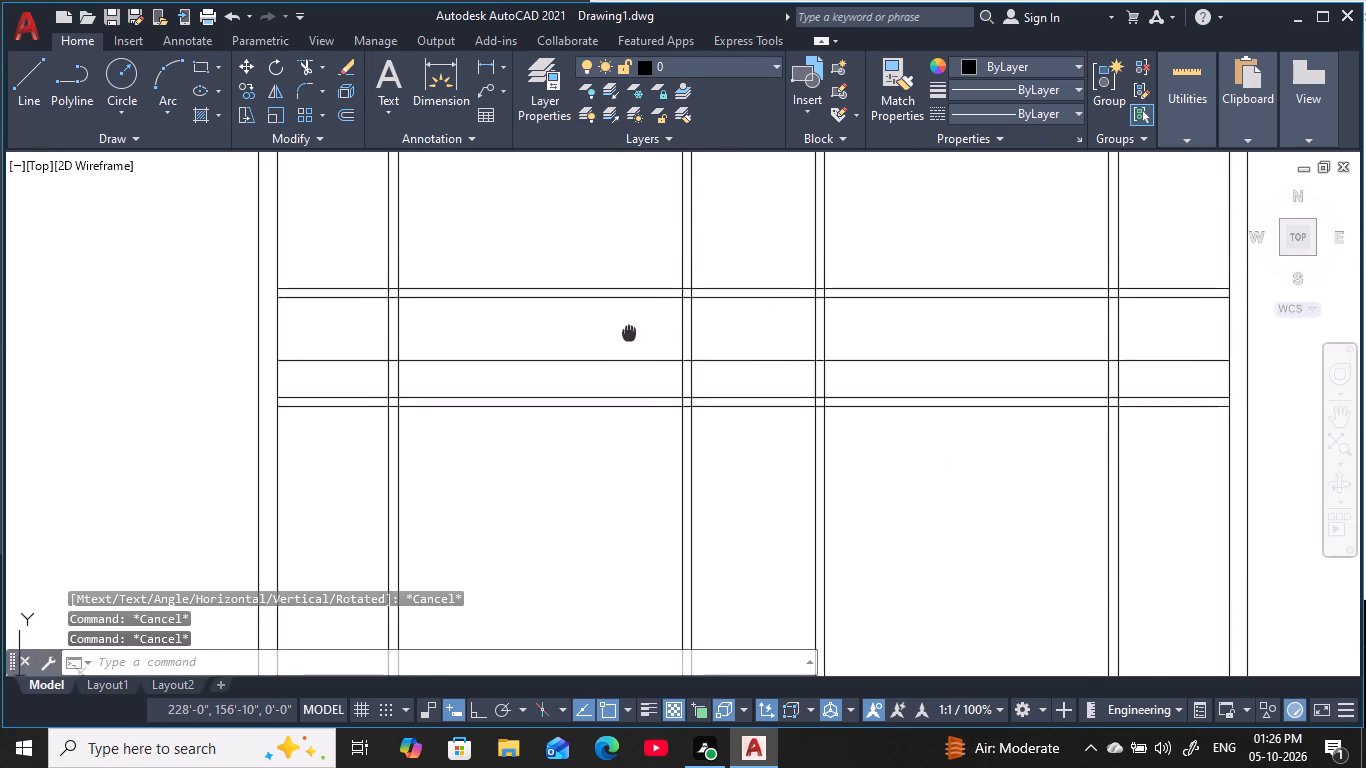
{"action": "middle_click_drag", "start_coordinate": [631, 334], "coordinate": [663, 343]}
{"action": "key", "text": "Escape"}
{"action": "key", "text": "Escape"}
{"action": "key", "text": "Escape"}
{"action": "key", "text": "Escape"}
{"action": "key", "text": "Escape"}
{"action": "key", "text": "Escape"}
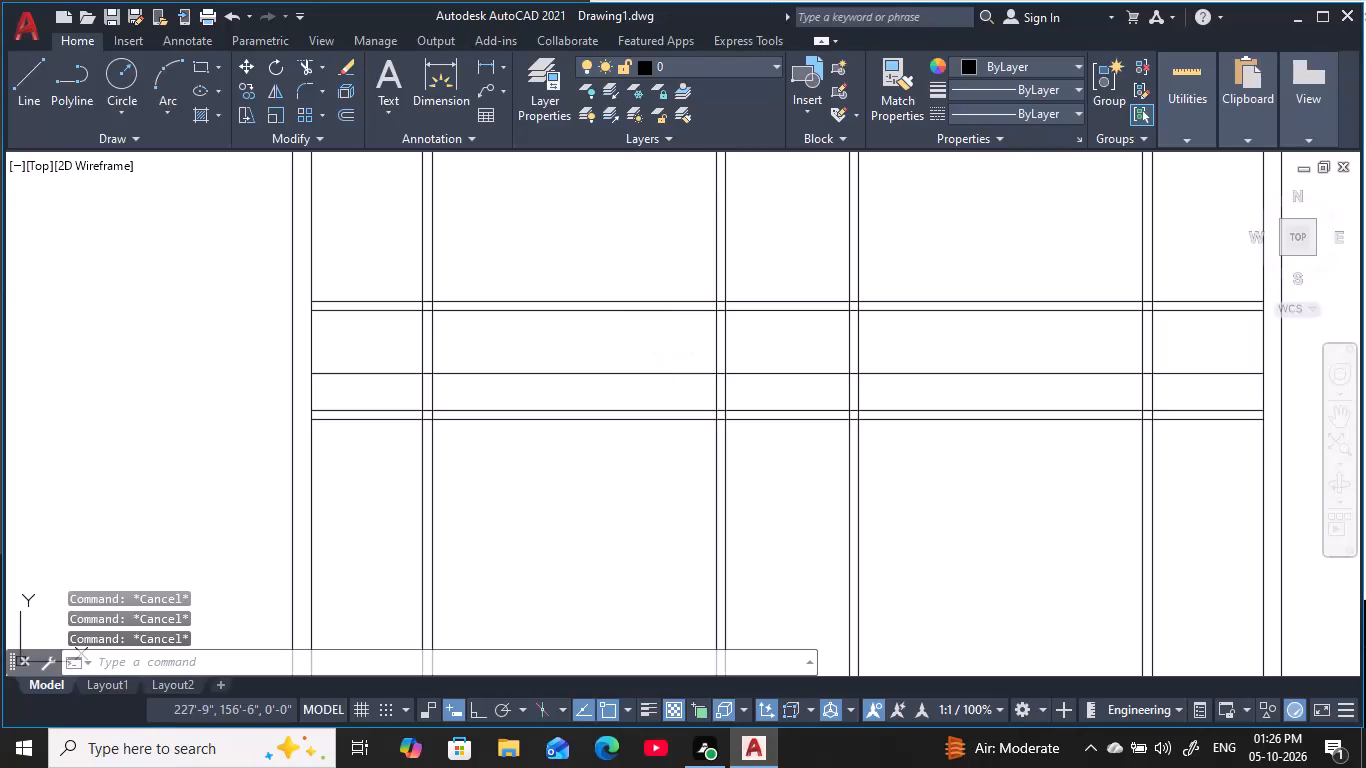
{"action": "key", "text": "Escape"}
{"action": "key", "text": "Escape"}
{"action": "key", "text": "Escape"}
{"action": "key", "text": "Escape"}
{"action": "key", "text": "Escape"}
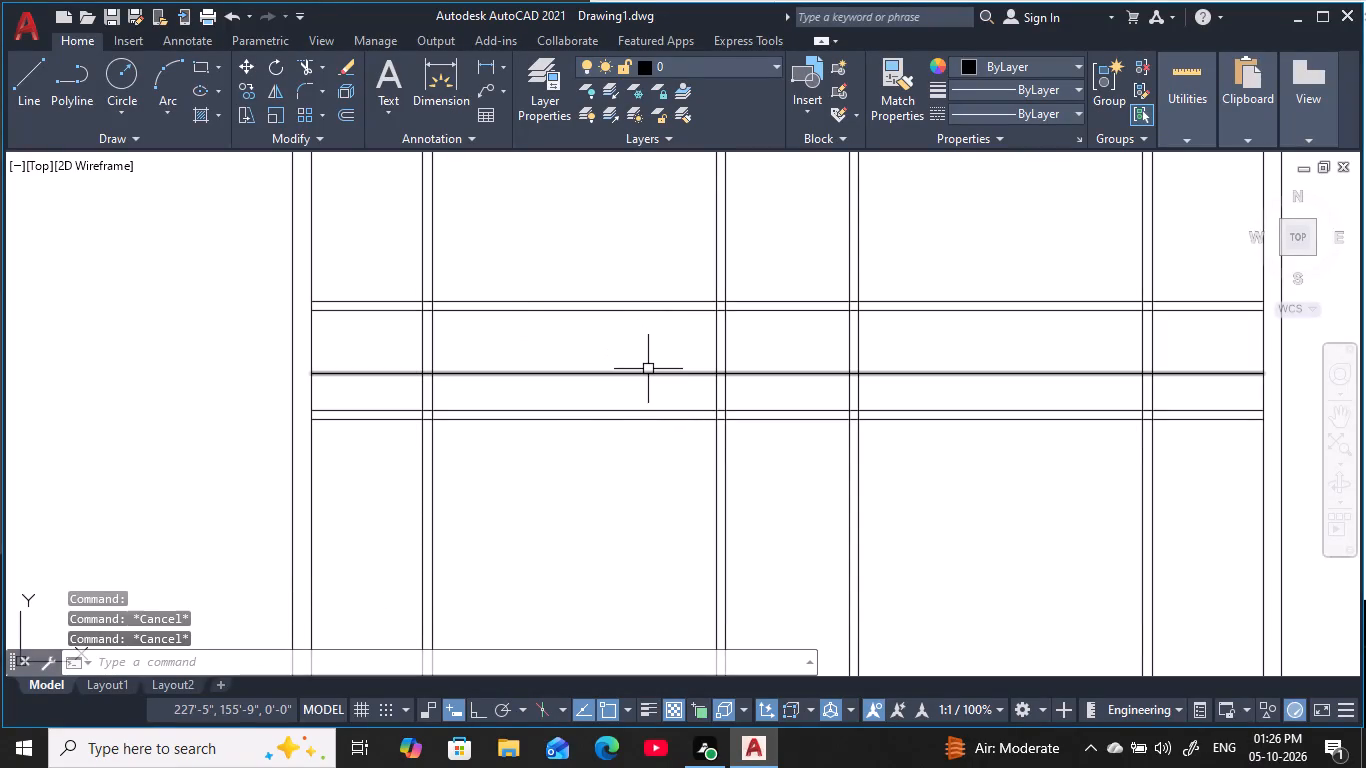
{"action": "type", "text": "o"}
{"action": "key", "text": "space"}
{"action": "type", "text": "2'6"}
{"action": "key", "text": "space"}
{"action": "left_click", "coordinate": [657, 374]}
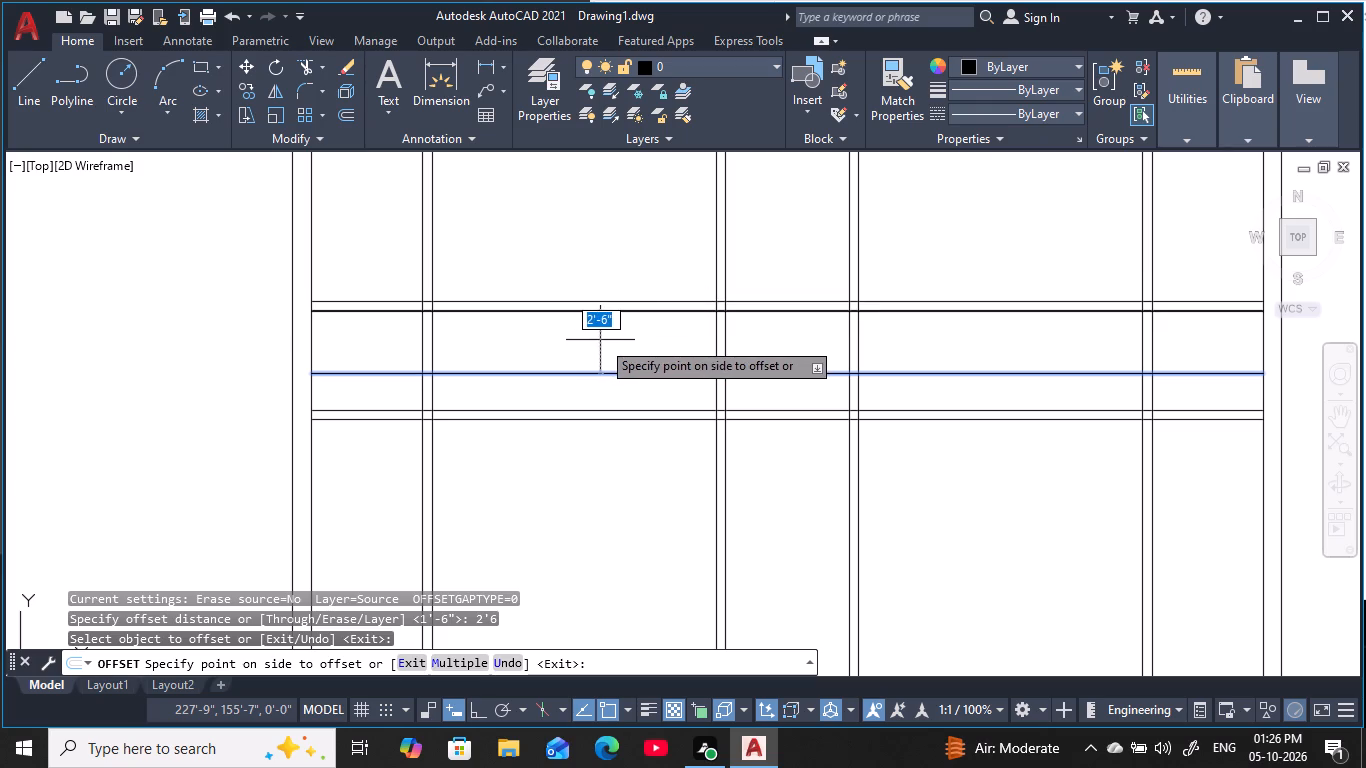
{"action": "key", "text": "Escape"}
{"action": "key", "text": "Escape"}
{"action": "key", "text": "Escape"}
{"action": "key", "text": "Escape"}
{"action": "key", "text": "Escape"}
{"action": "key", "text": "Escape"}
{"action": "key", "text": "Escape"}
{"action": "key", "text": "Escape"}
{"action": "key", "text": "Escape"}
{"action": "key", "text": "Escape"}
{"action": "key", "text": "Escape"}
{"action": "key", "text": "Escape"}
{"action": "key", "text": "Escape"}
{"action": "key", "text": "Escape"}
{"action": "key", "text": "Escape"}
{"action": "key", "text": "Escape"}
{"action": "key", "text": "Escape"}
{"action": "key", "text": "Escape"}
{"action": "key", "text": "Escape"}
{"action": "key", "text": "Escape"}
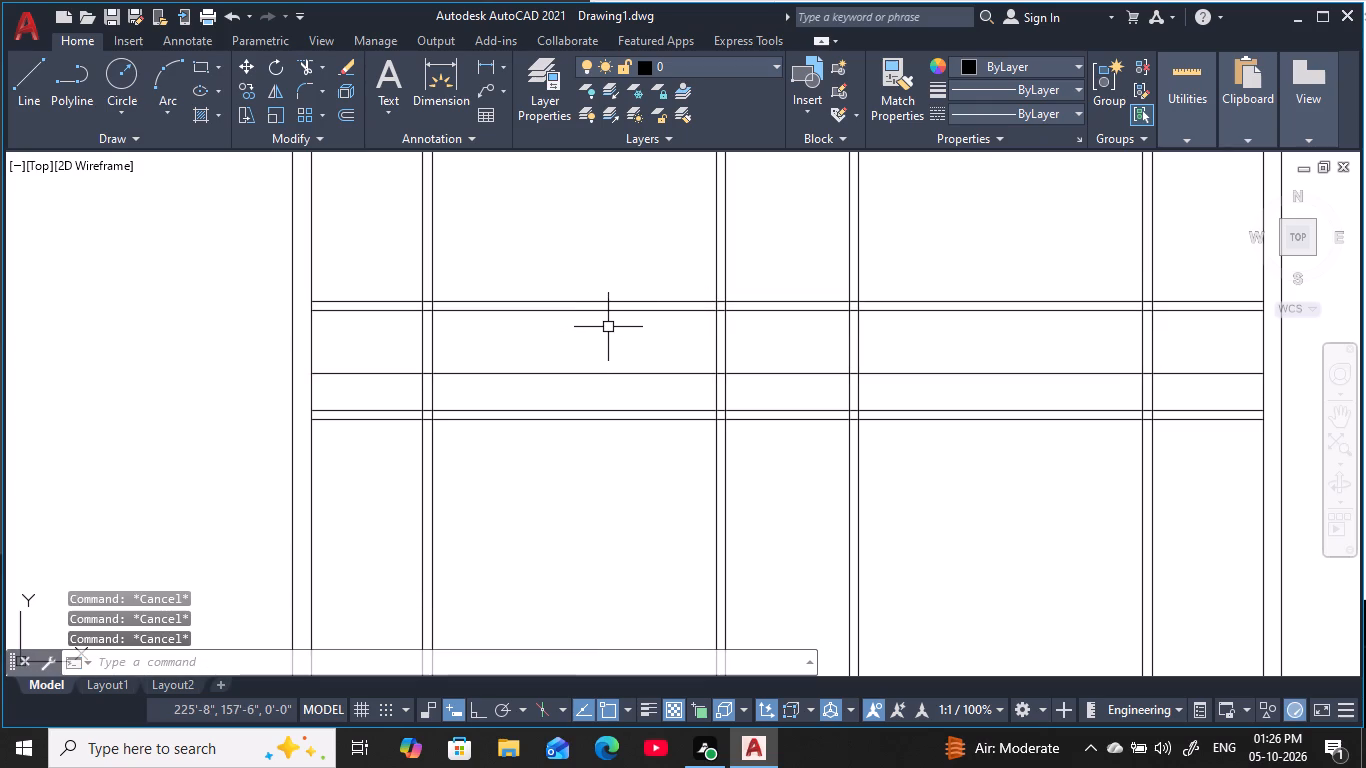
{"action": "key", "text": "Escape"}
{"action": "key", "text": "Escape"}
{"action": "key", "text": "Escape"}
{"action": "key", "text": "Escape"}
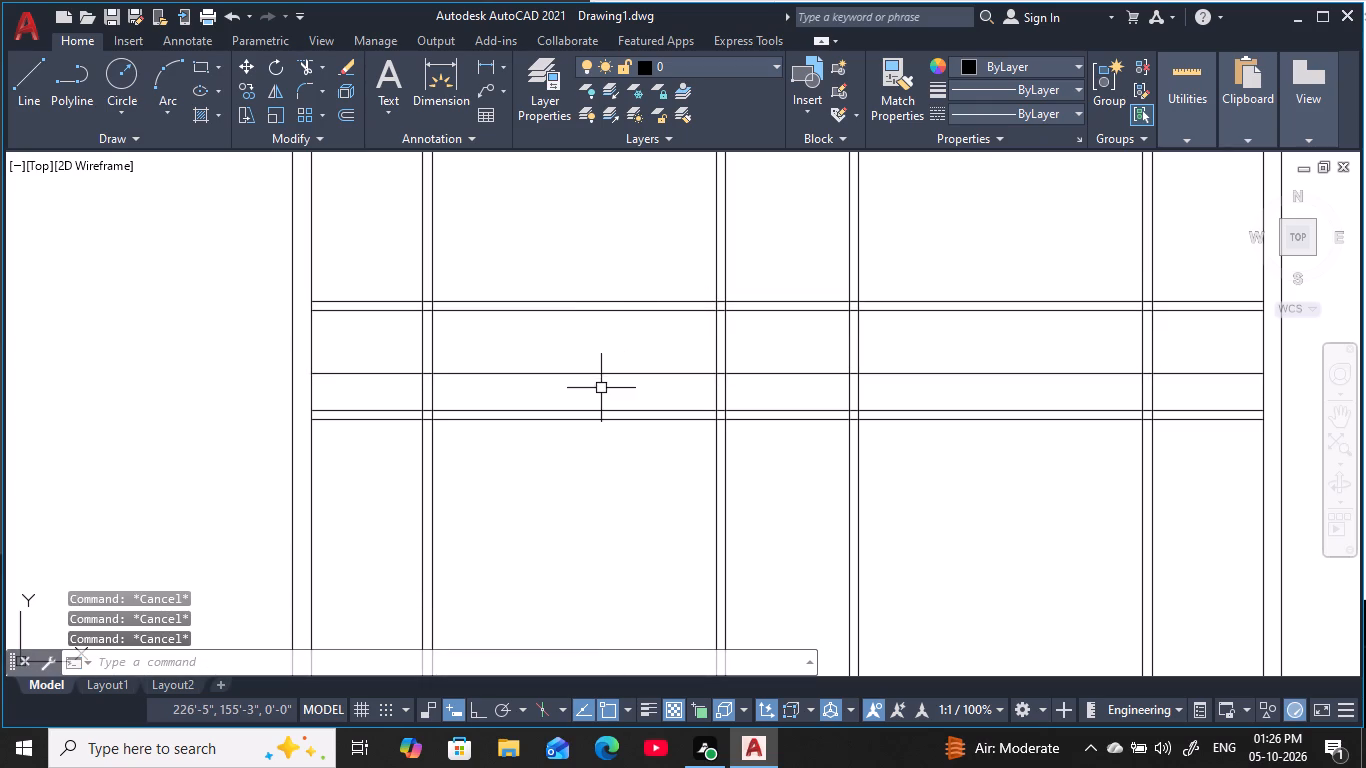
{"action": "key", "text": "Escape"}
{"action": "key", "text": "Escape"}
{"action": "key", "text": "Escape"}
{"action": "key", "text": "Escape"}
Erase the single horizontal line 18" above the second horizontal partition from the top.
{"action": "left_click", "coordinate": [643, 395]}
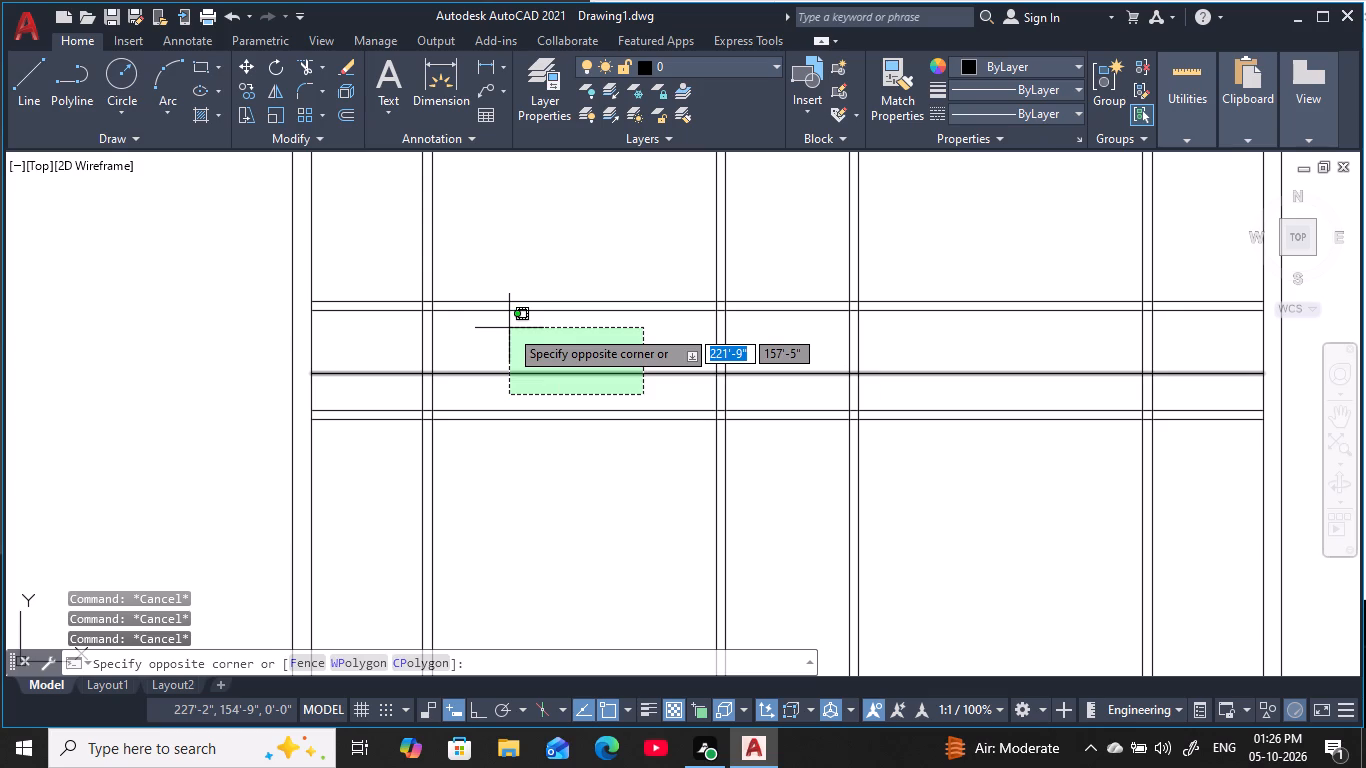
{"action": "left_click", "coordinate": [509, 328]}
{"action": "key", "text": "Delete"}
Measure the vertical distance from the second partition's upper line to the top wall's inner line with a linear dimension, without placing it.
{"action": "scroll", "coordinate": [515, 307], "scroll_direction": "down", "scroll_amount": 2}
{"action": "middle_click_drag", "start_coordinate": [524, 277], "coordinate": [516, 316]}
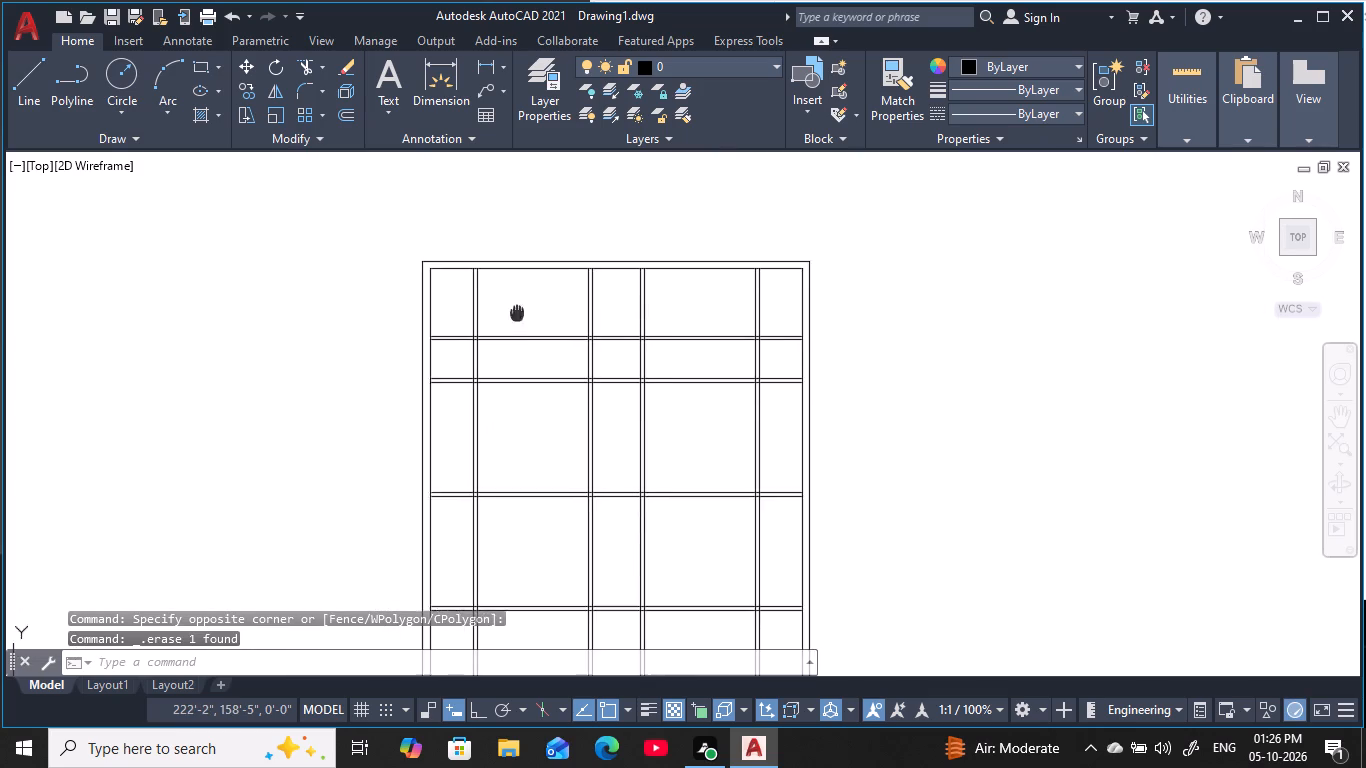
{"action": "middle_click_drag", "start_coordinate": [516, 316], "coordinate": [516, 320]}
{"action": "key", "text": "Escape"}
{"action": "key", "text": "Escape"}
{"action": "key", "text": "Escape"}
{"action": "key", "text": "Escape"}
{"action": "key", "text": "Escape"}
{"action": "key", "text": "d"}
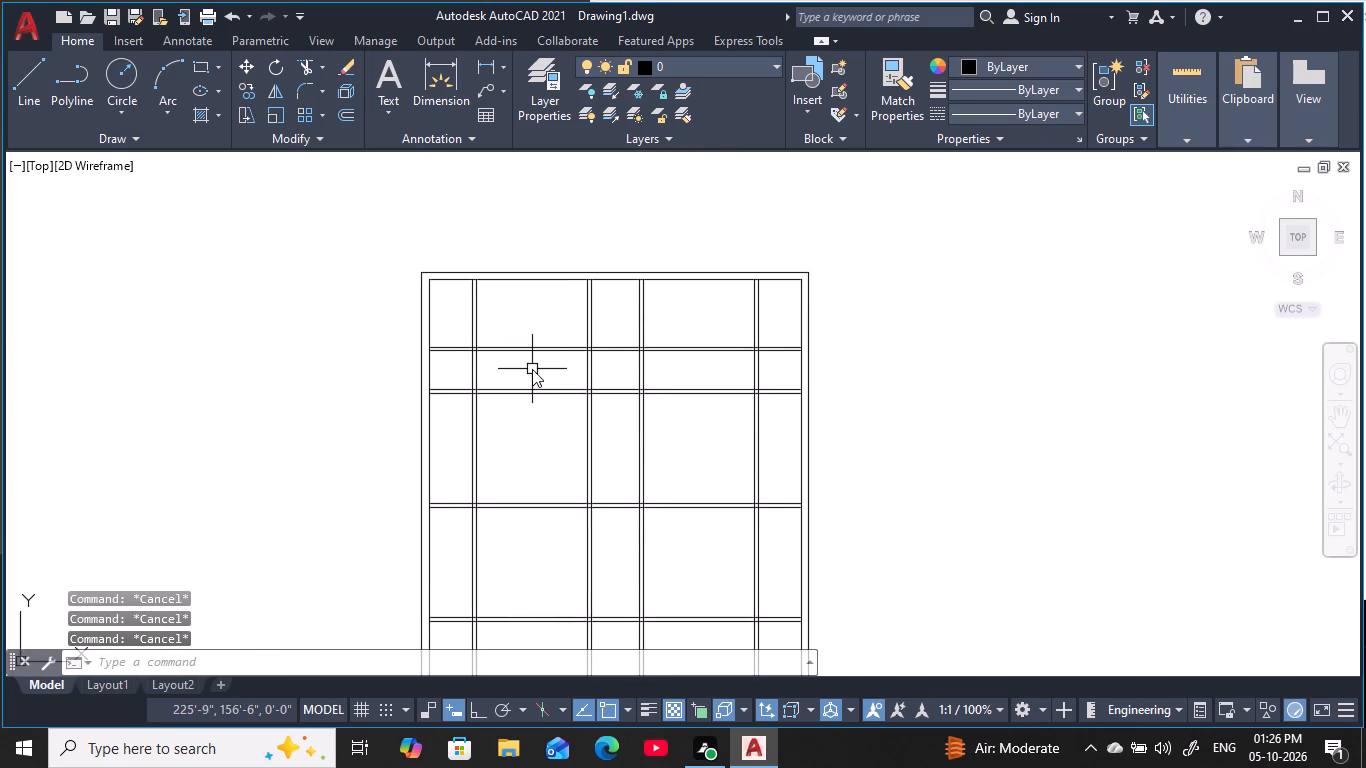
{"action": "type", "text": "li"}
{"action": "key", "text": "space"}
{"action": "scroll", "coordinate": [524, 390], "scroll_direction": "up", "scroll_amount": 5}
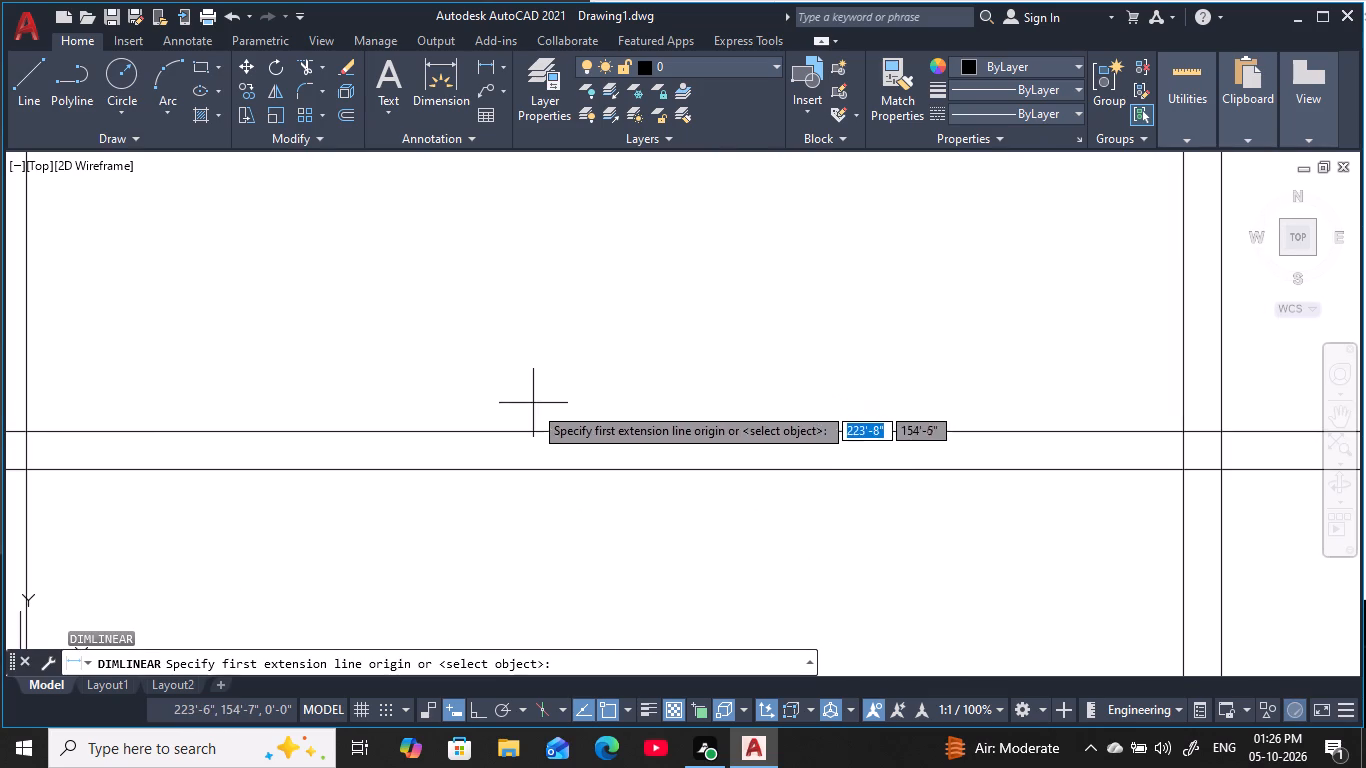
{"action": "left_click", "coordinate": [528, 430]}
{"action": "middle_click_drag", "start_coordinate": [544, 281], "coordinate": [501, 386]}
{"action": "scroll", "coordinate": [500, 389], "scroll_direction": "down", "scroll_amount": 5}
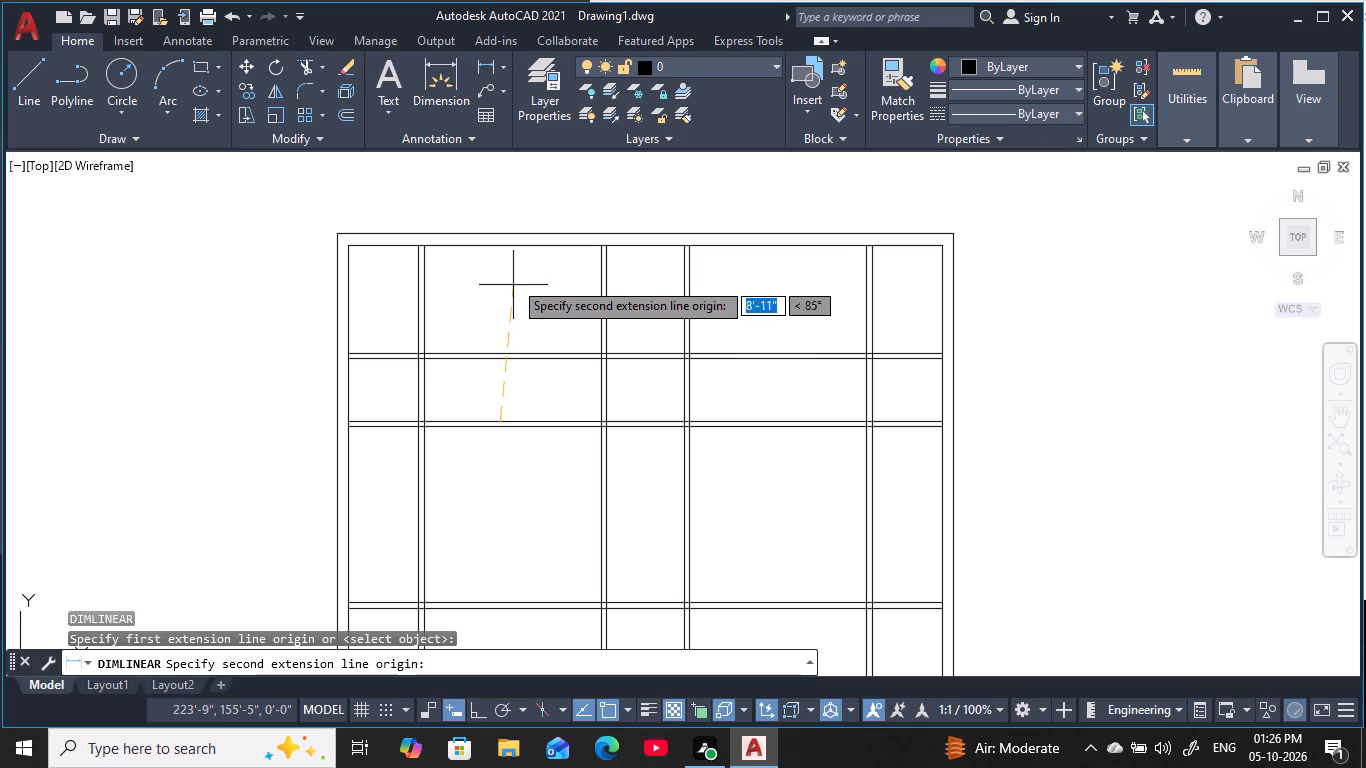
{"action": "left_click", "coordinate": [508, 252]}
{"action": "scroll", "coordinate": [527, 330], "scroll_direction": "up", "scroll_amount": 1}
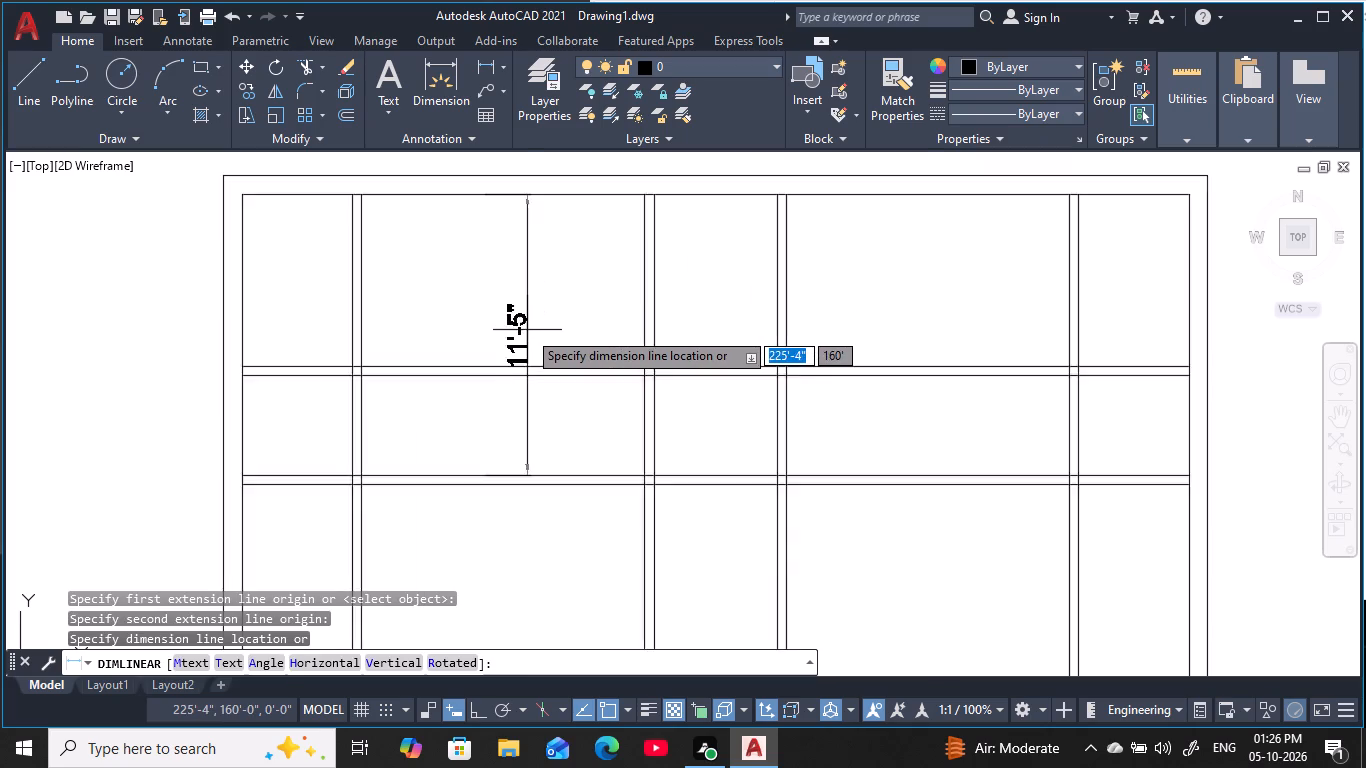
{"action": "scroll", "coordinate": [527, 330], "scroll_direction": "up", "scroll_amount": 1}
{"action": "key", "text": "Escape"}
{"action": "key", "text": "Escape"}
{"action": "scroll", "coordinate": [527, 330], "scroll_direction": "down", "scroll_amount": 2}
{"action": "key", "text": "Escape"}
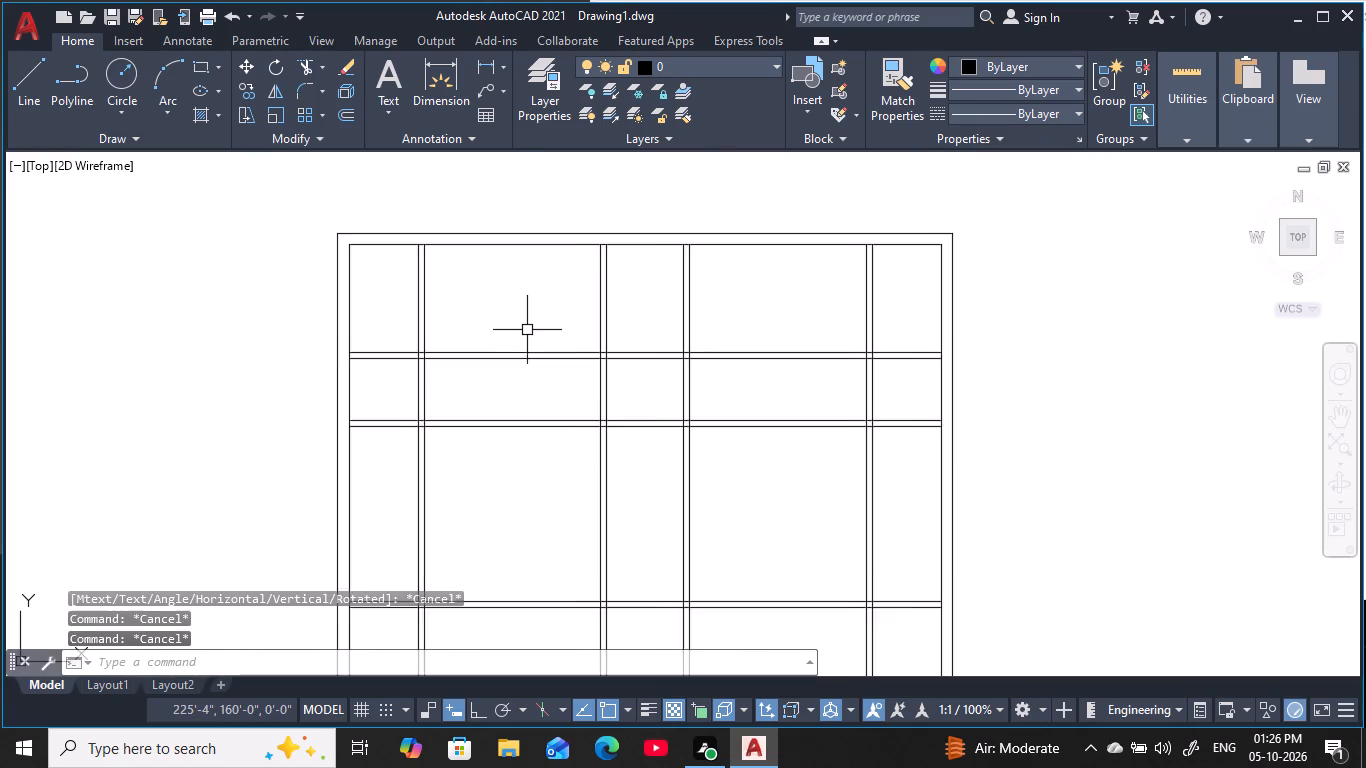
{"action": "middle_click_drag", "start_coordinate": [530, 333], "coordinate": [536, 350]}
{"action": "key", "text": "Escape"}
{"action": "key", "text": "Escape"}
{"action": "key", "text": "Escape"}
{"action": "key", "text": "Escape"}
{"action": "key", "text": "Escape"}
{"action": "key", "text": "Escape"}
{"action": "key", "text": "Escape"}
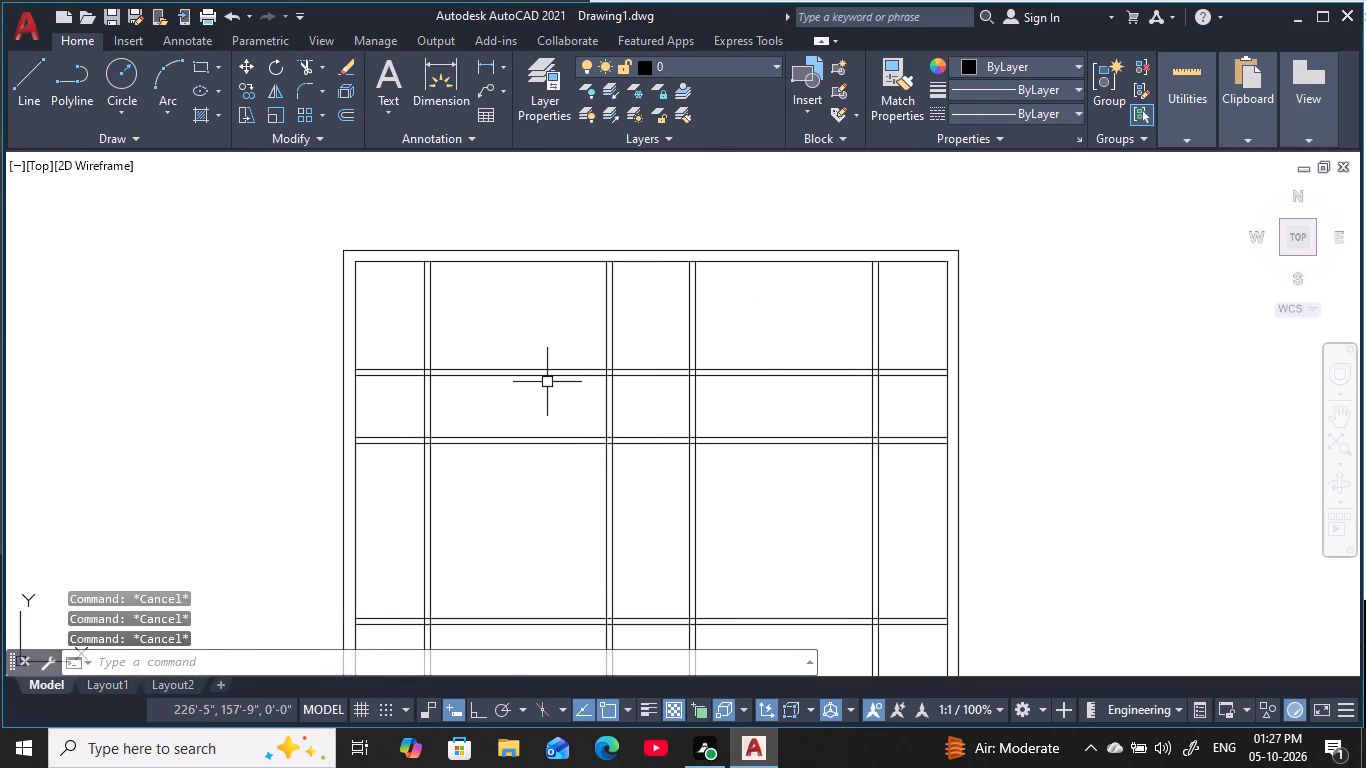
Erase the lower line of the top horizontal partition.
{"action": "scroll", "coordinate": [547, 382], "scroll_direction": "up", "scroll_amount": 2}
{"action": "key", "text": "Escape"}
{"action": "key", "text": "Escape"}
{"action": "left_click", "coordinate": [545, 367]}
{"action": "key", "text": "Delete"}
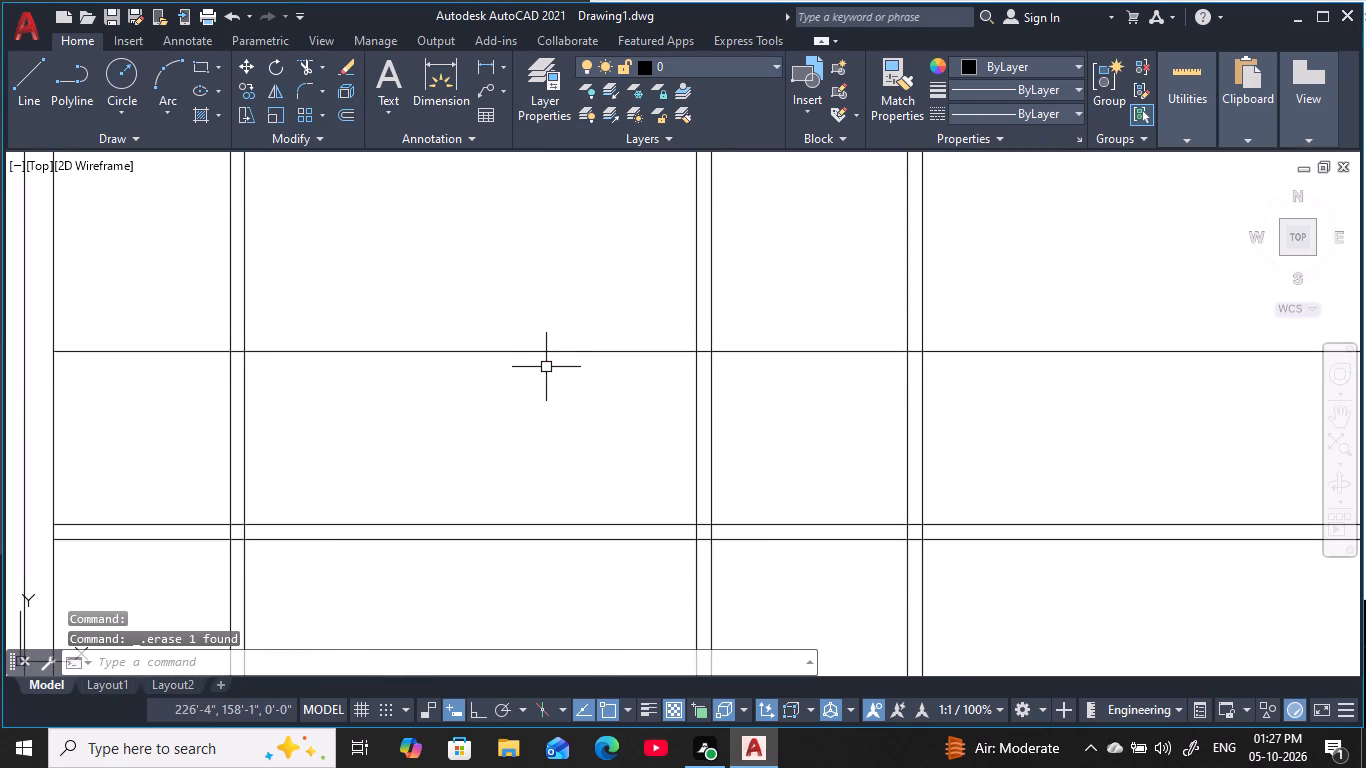
Offset the remaining line of the top horizontal partition 5" downward.
{"action": "type", "text": "o 5"}
{"action": "key", "text": "space"}
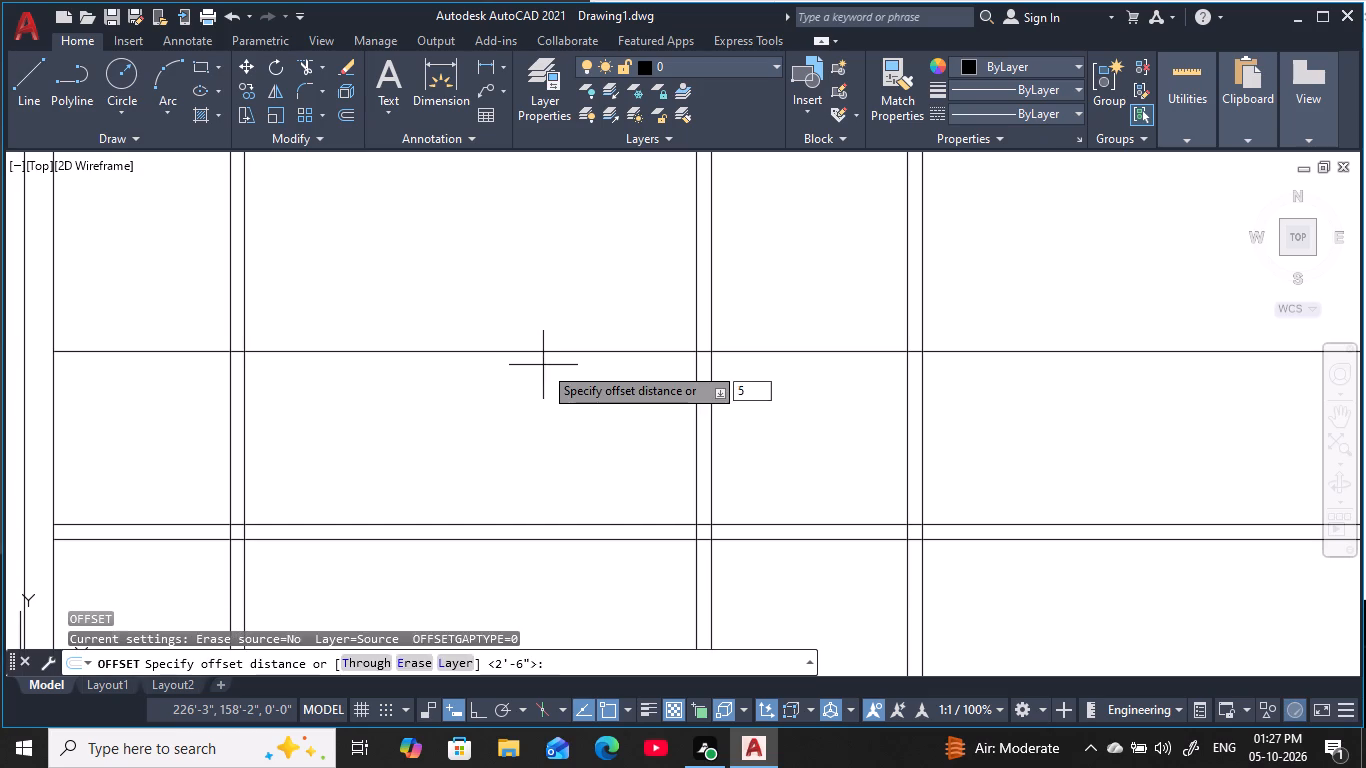
{"action": "left_click", "coordinate": [552, 351]}
{"action": "left_click", "coordinate": [559, 416]}
{"action": "key", "text": "Escape"}
{"action": "key", "text": "Escape"}
{"action": "key", "text": "Escape"}
{"action": "scroll", "coordinate": [539, 369], "scroll_direction": "down", "scroll_amount": 2}
{"action": "key", "text": "Escape"}
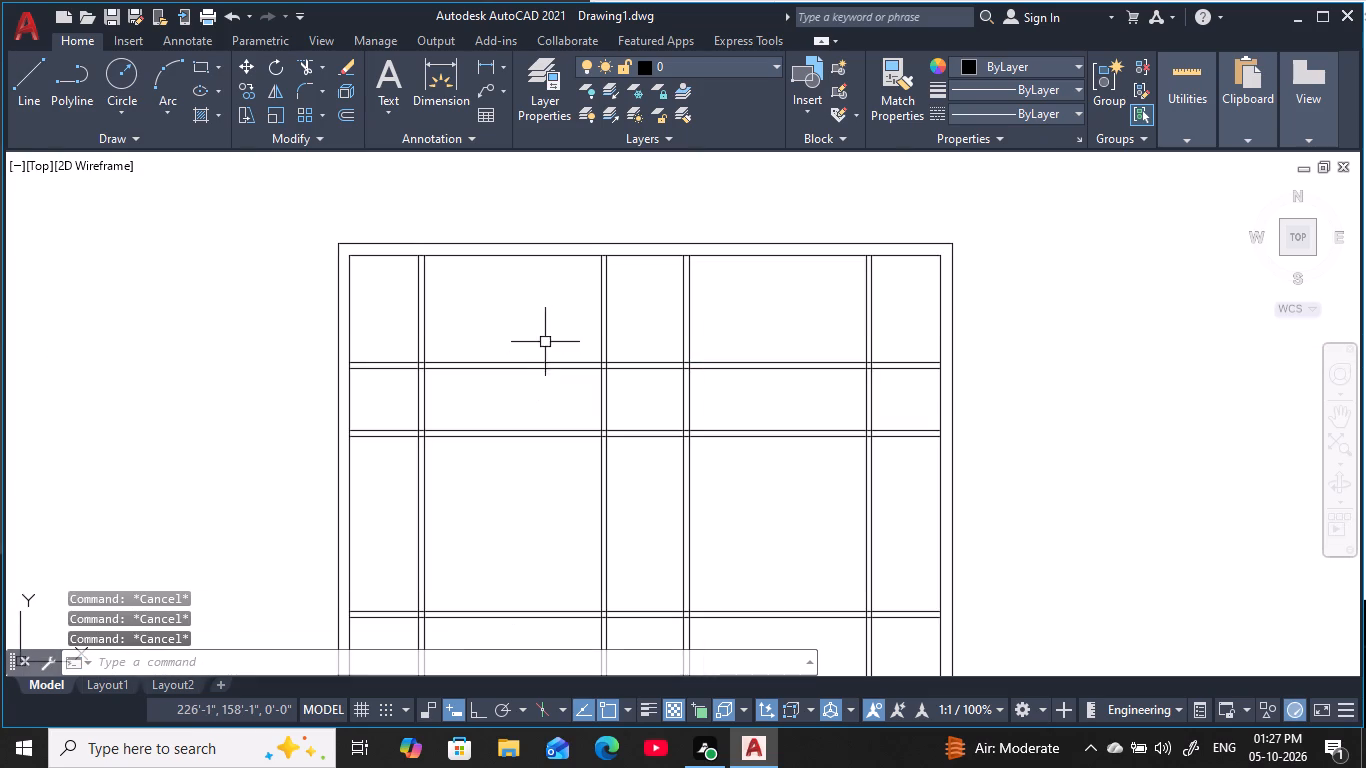
{"action": "key", "text": "Escape"}
{"action": "middle_click", "coordinate": [545, 339]}
{"action": "key", "text": "Escape"}
{"action": "key", "text": "Escape"}
{"action": "key", "text": "Escape"}
{"action": "key", "text": "Escape"}
{"action": "key", "text": "Escape"}
{"action": "key", "text": "Escape"}
{"action": "key", "text": "Escape"}
{"action": "key", "text": "Escape"}
{"action": "key", "text": "Escape"}
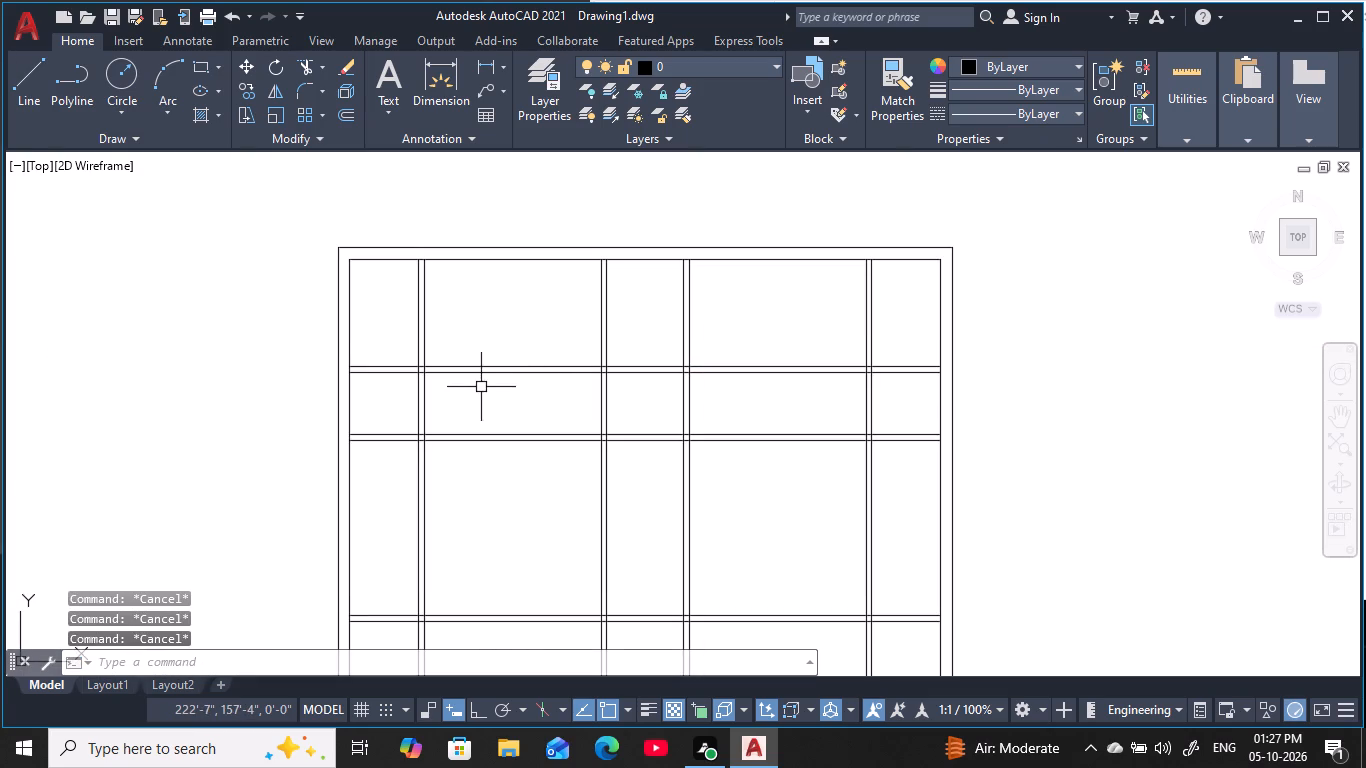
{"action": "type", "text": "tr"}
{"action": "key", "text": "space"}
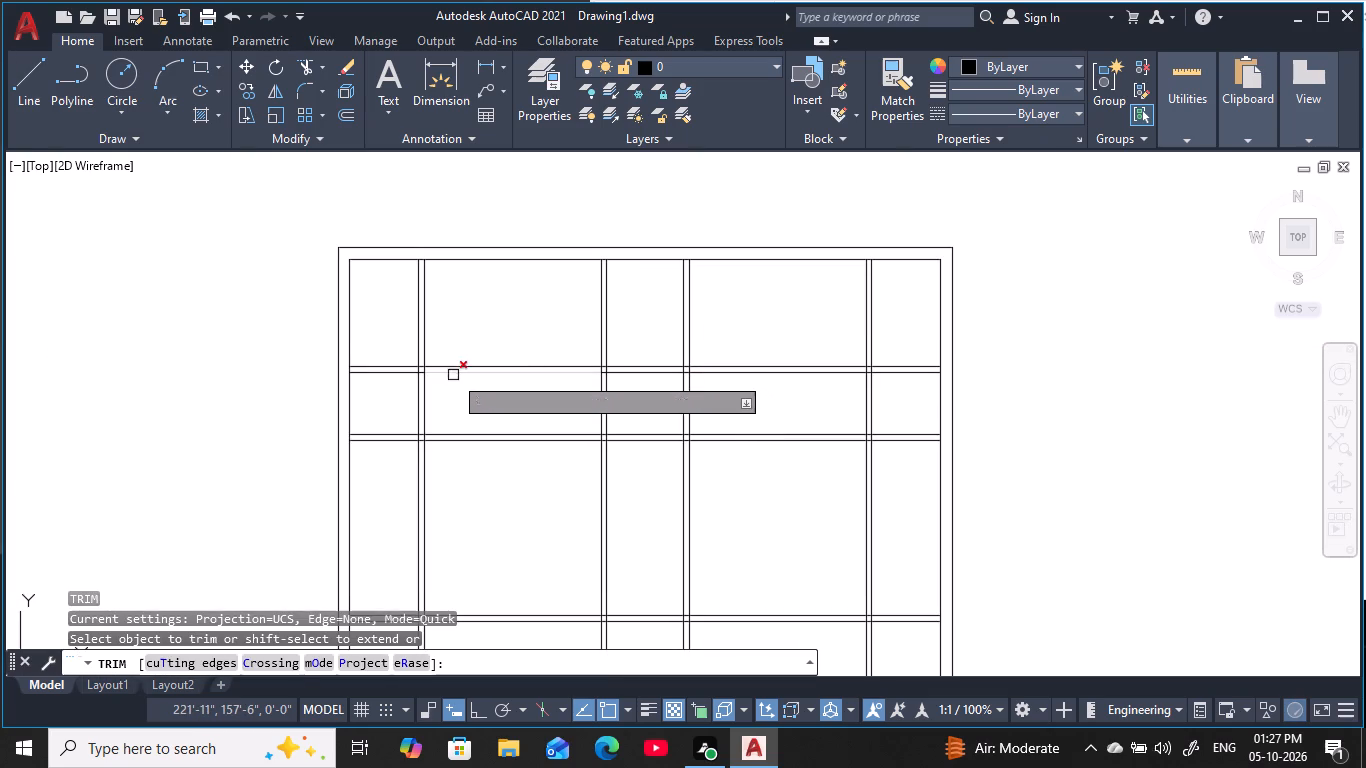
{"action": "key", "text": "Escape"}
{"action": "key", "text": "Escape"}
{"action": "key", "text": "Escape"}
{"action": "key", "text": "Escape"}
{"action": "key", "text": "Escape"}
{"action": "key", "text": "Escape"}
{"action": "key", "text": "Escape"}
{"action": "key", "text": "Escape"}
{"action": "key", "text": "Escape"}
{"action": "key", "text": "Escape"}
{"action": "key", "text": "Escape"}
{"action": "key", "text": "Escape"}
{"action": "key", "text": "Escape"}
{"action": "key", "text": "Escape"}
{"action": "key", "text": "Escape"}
Offset the upper line of the second horizontal partition from the top 18" upward.
{"action": "key", "text": "o"}
{"action": "key", "text": "space"}
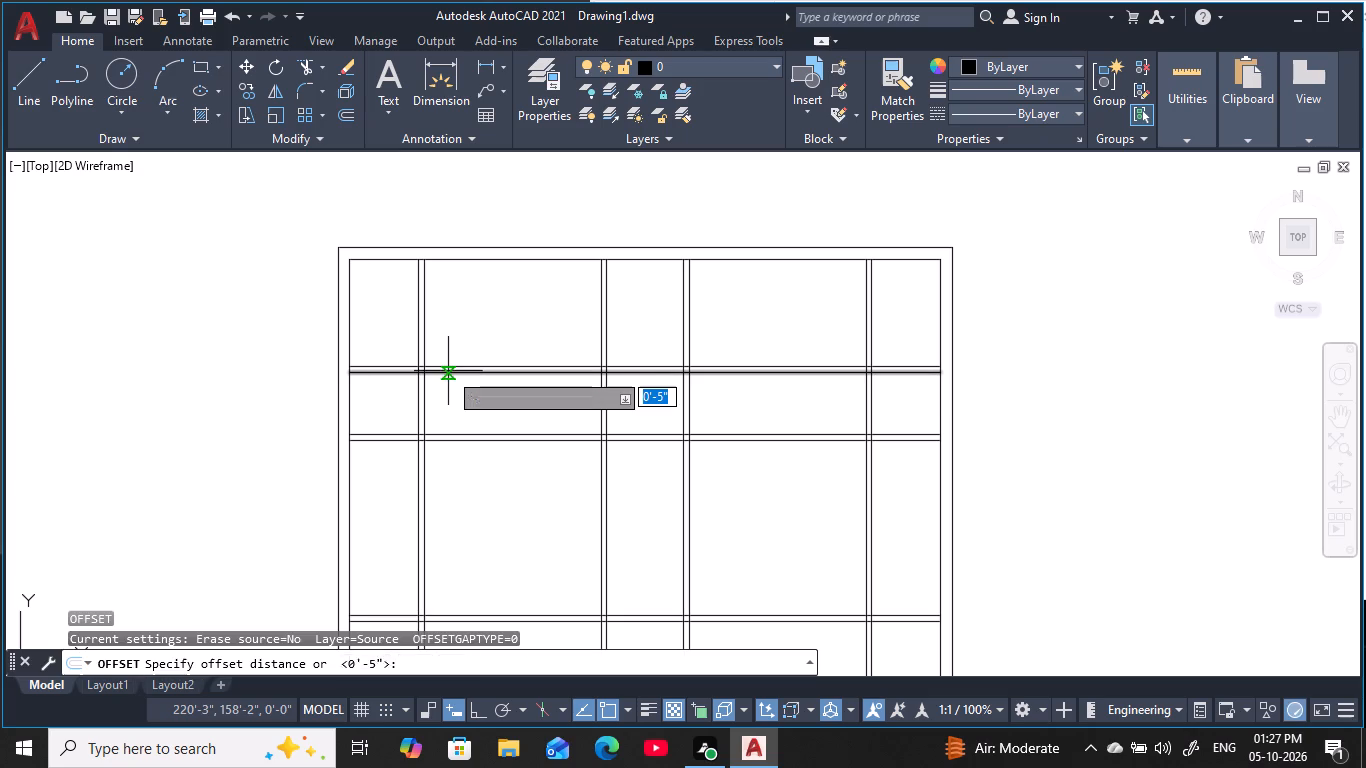
{"action": "key", "text": "1"}
{"action": "type", "text": "8"}
{"action": "key", "text": "space"}
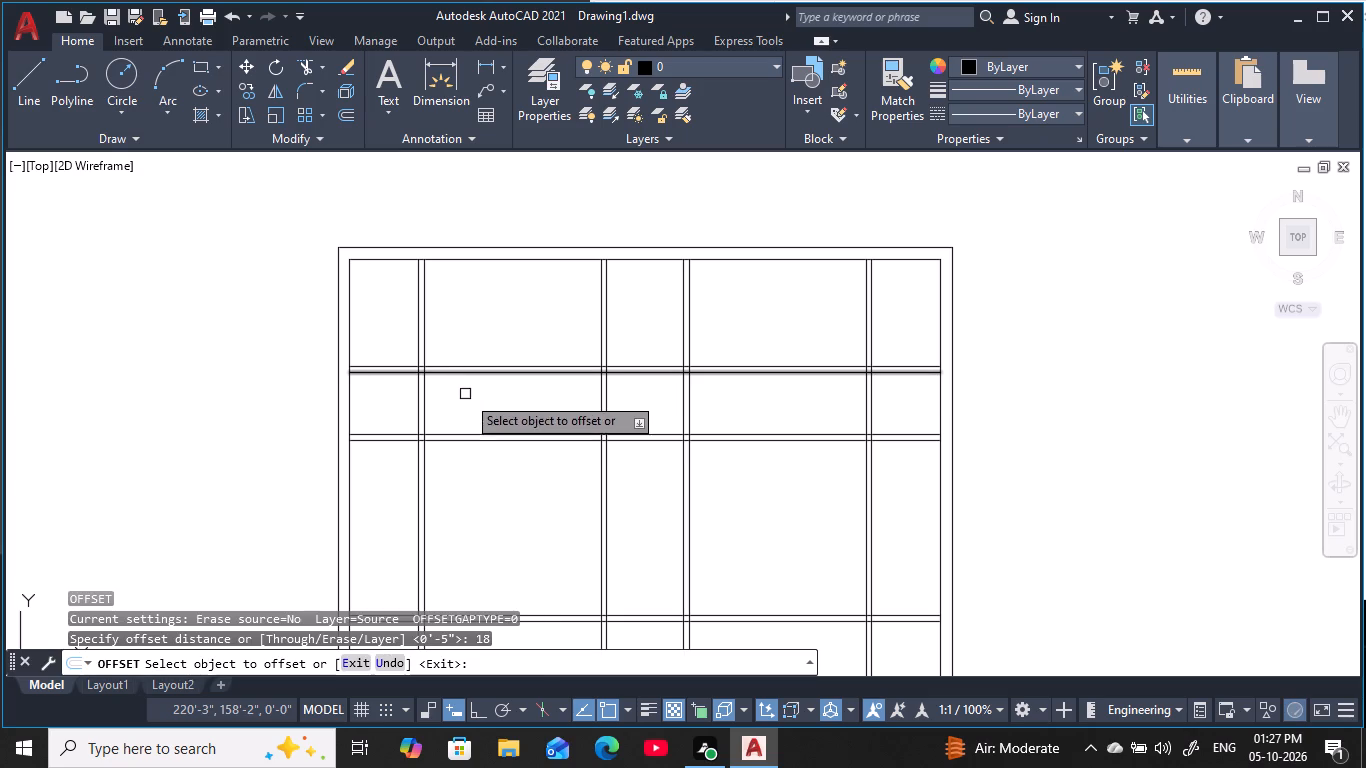
{"action": "left_click", "coordinate": [504, 430]}
{"action": "left_click", "coordinate": [495, 400]}
{"action": "key", "text": "Escape"}
{"action": "key", "text": "Escape"}
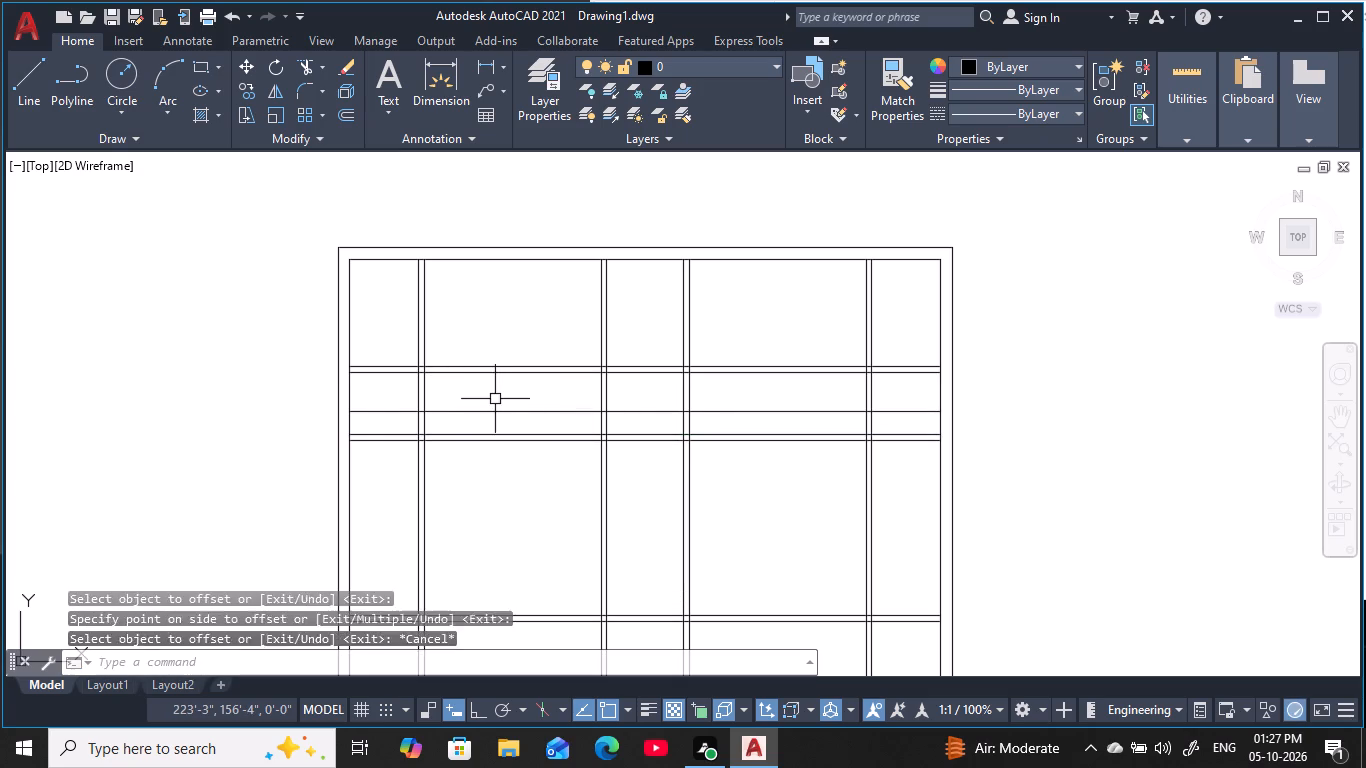
{"action": "key", "text": "Escape"}
{"action": "key", "text": "Escape"}
{"action": "key", "text": "Escape"}
{"action": "key", "text": "Escape"}
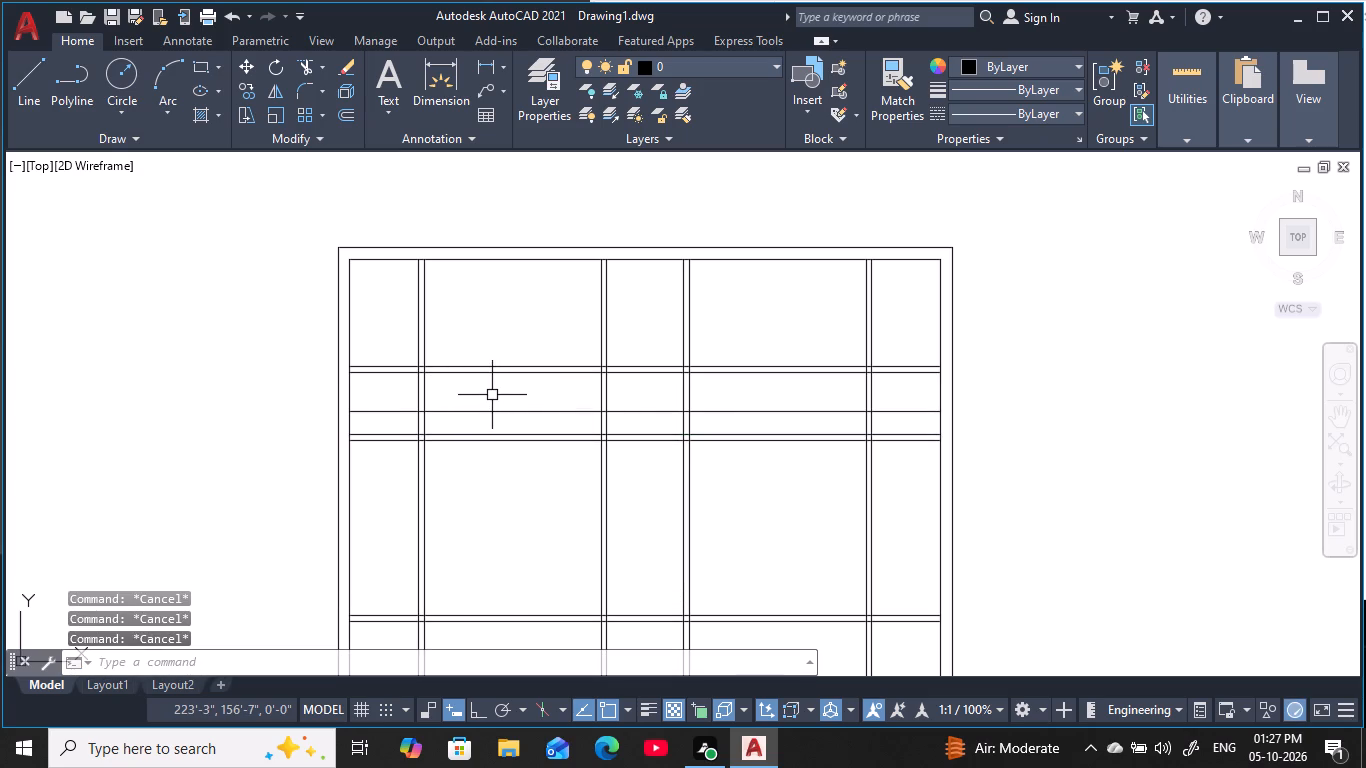
Place a linear dimension measuring the vertical gap between the new single line and the lower line of the top partition.
{"action": "key", "text": "d"}
{"action": "type", "text": "li"}
{"action": "key", "text": "space"}
{"action": "left_click", "coordinate": [545, 413]}
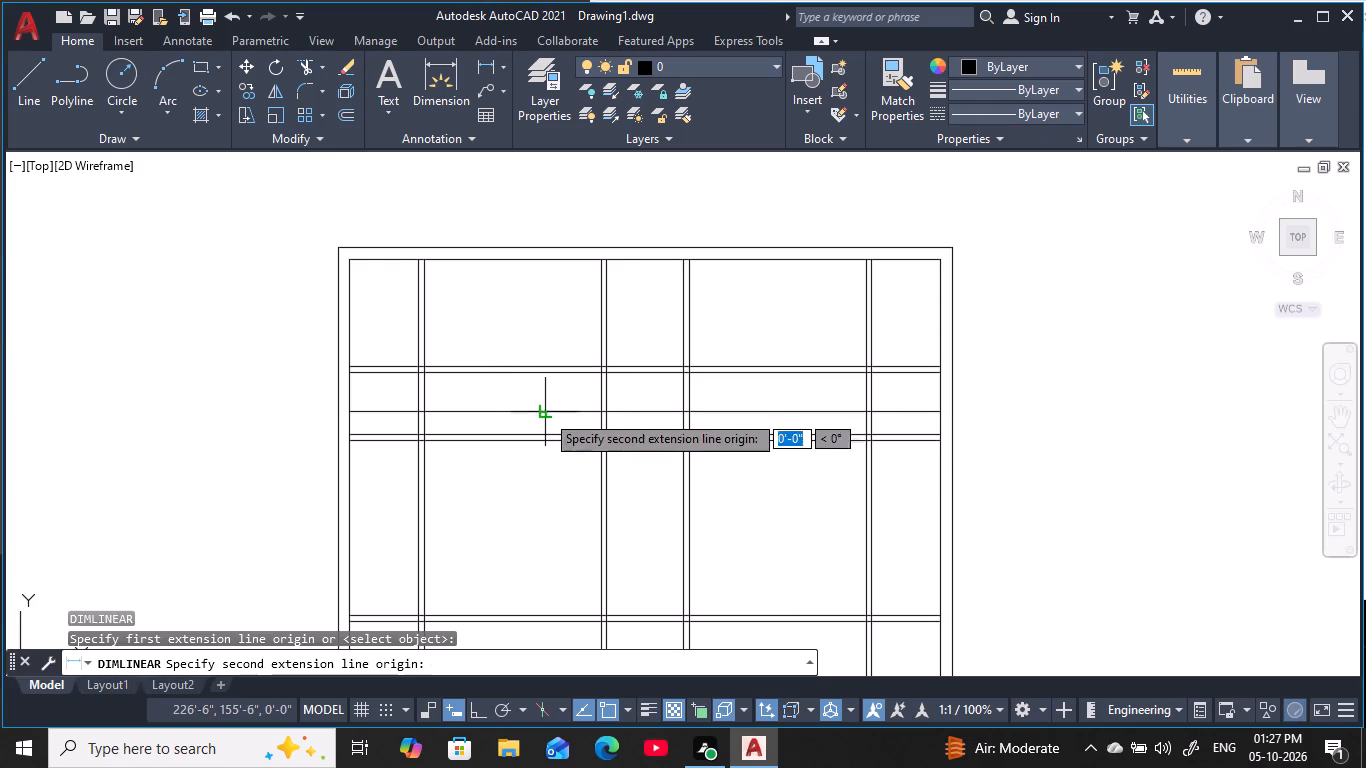
{"action": "left_click", "coordinate": [551, 376]}
{"action": "left_click", "coordinate": [553, 395]}
{"action": "key", "text": "Escape"}
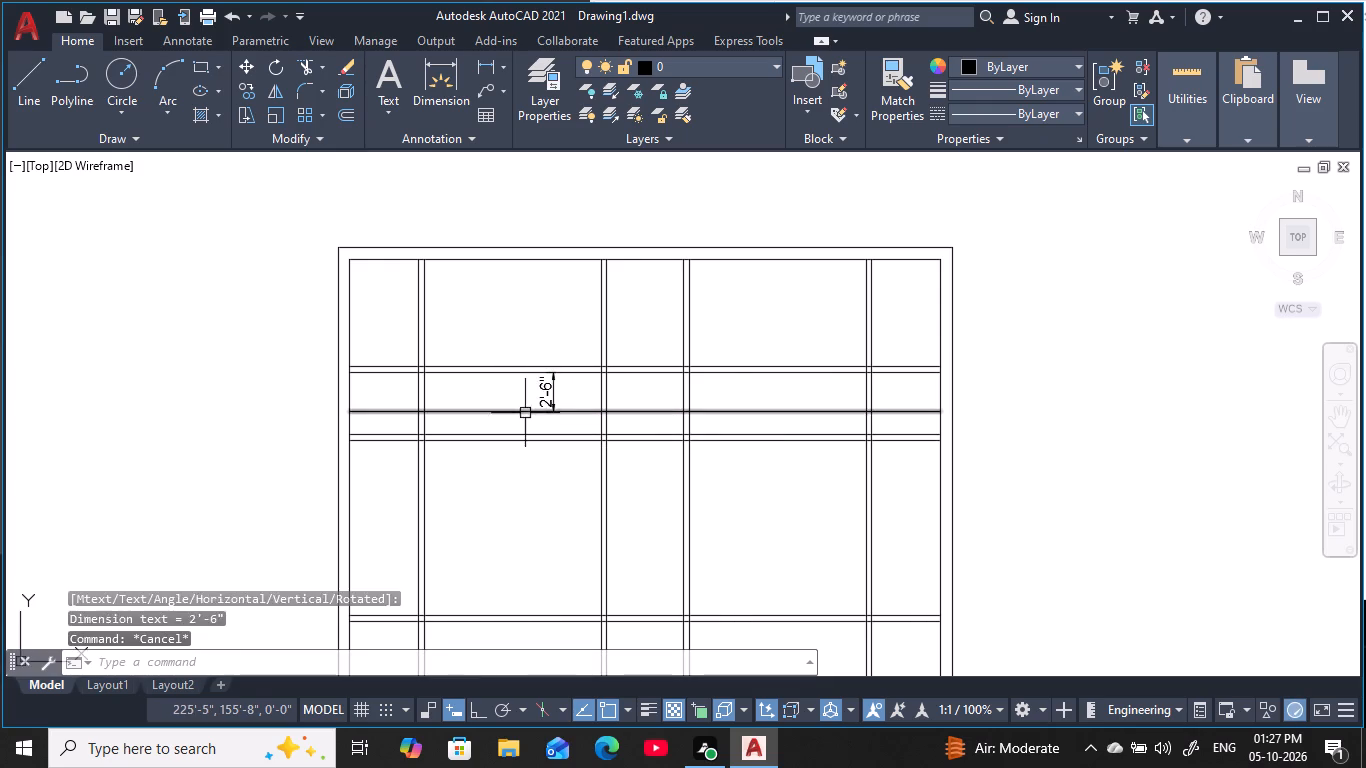
{"action": "key", "text": "Escape"}
{"action": "key", "text": "Escape"}
{"action": "key", "text": "Escape"}
{"action": "key", "text": "Escape"}
{"action": "key", "text": "Escape"}
{"action": "key", "text": "Escape"}
{"action": "key", "text": "Escape"}
Remove the 2'-6" dimension below the top horizontal partition using Trim.
{"action": "key", "text": "t"}
{"action": "type", "text": "r"}
{"action": "key", "text": "space"}
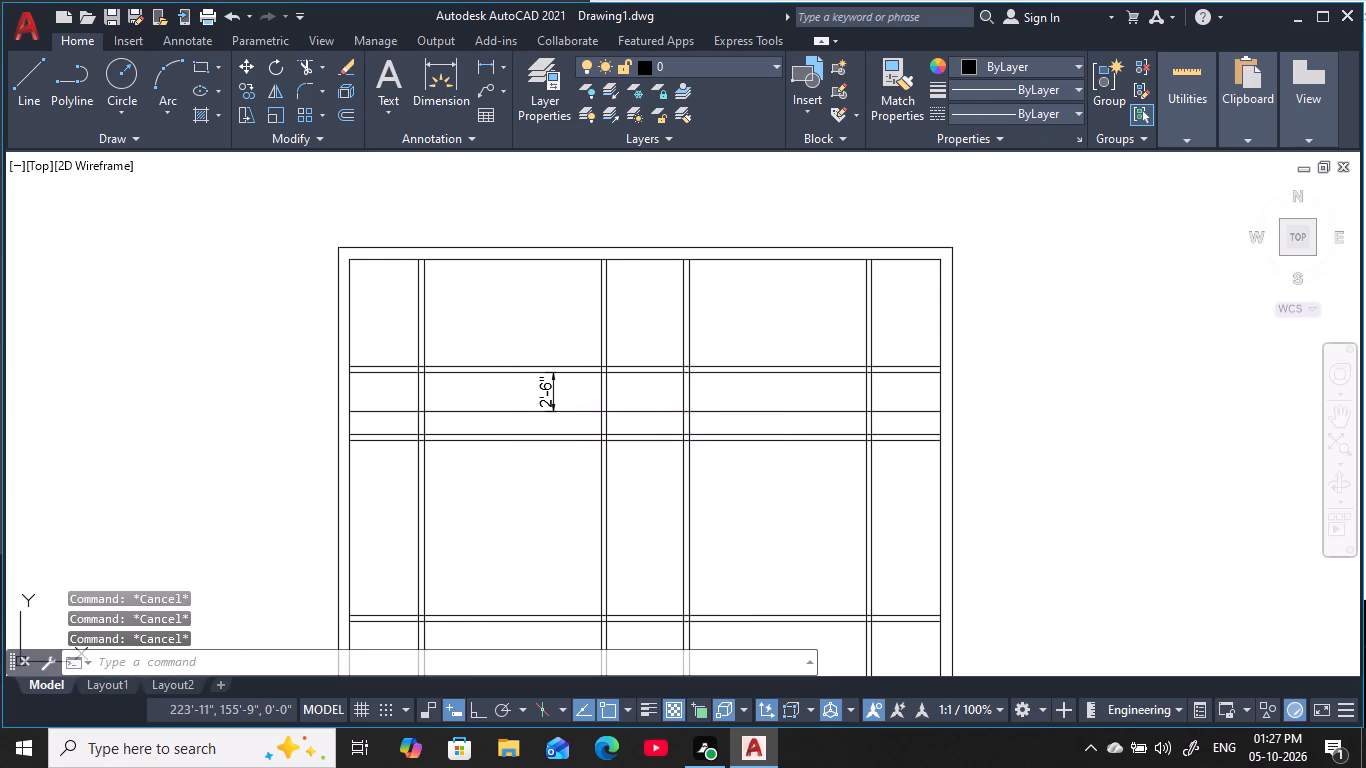
{"action": "left_click", "coordinate": [553, 405]}
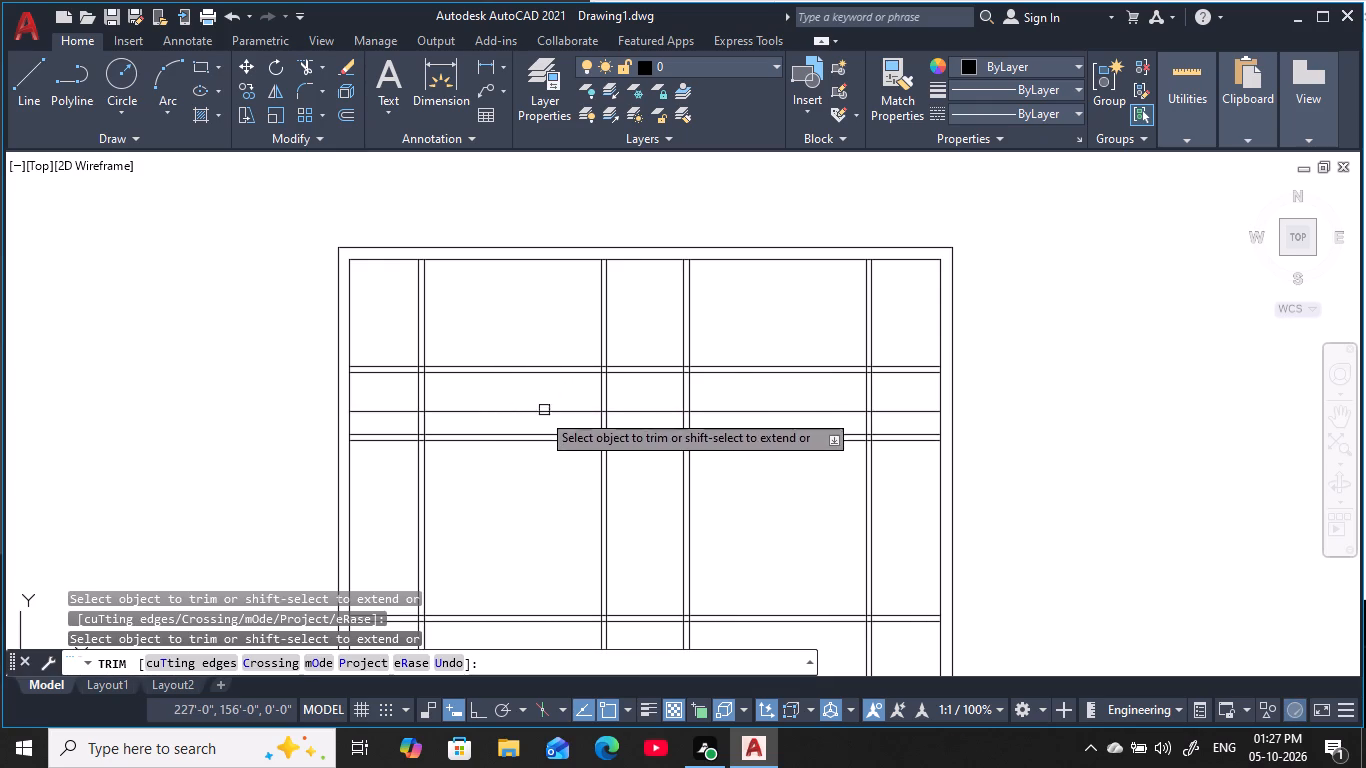
{"action": "key", "text": "Escape"}
{"action": "key", "text": "Escape"}
{"action": "key", "text": "Escape"}
{"action": "key", "text": "Escape"}
{"action": "key", "text": "Escape"}
{"action": "key", "text": "Escape"}
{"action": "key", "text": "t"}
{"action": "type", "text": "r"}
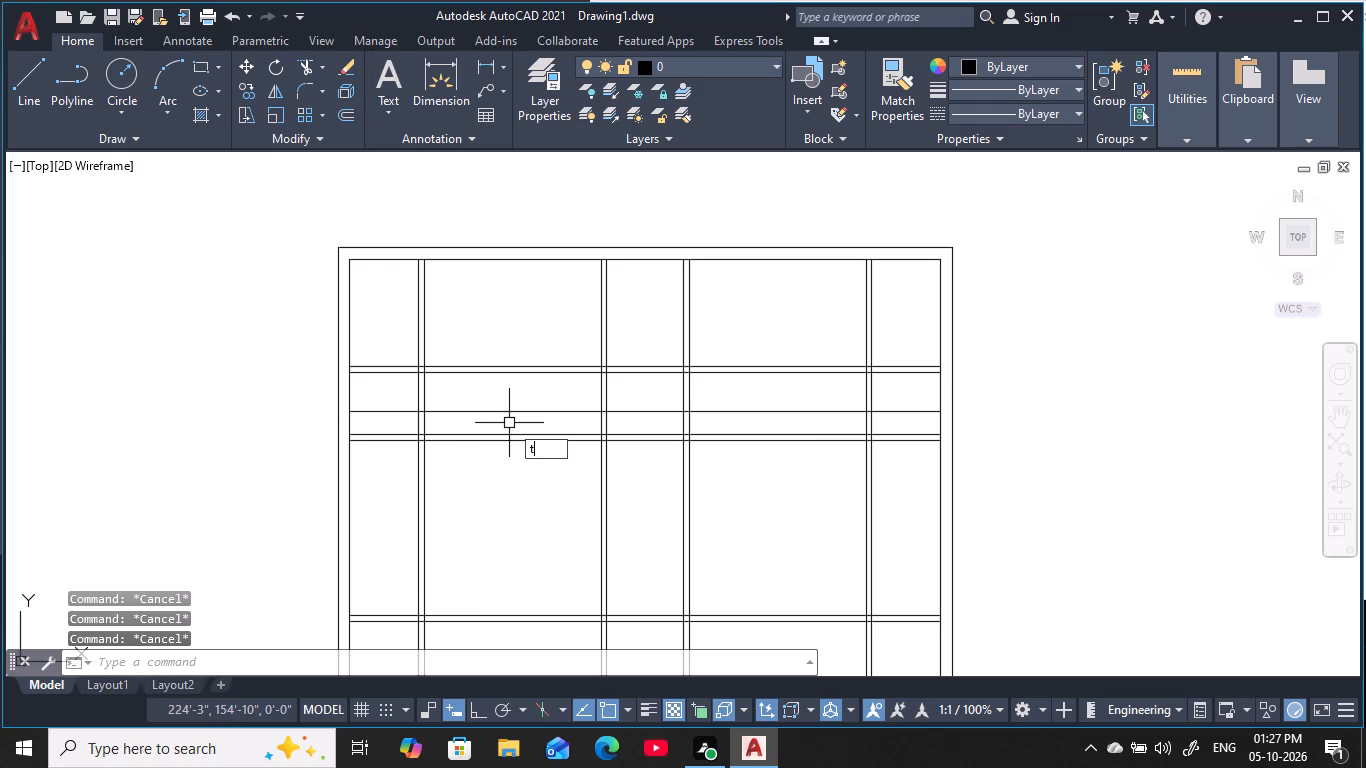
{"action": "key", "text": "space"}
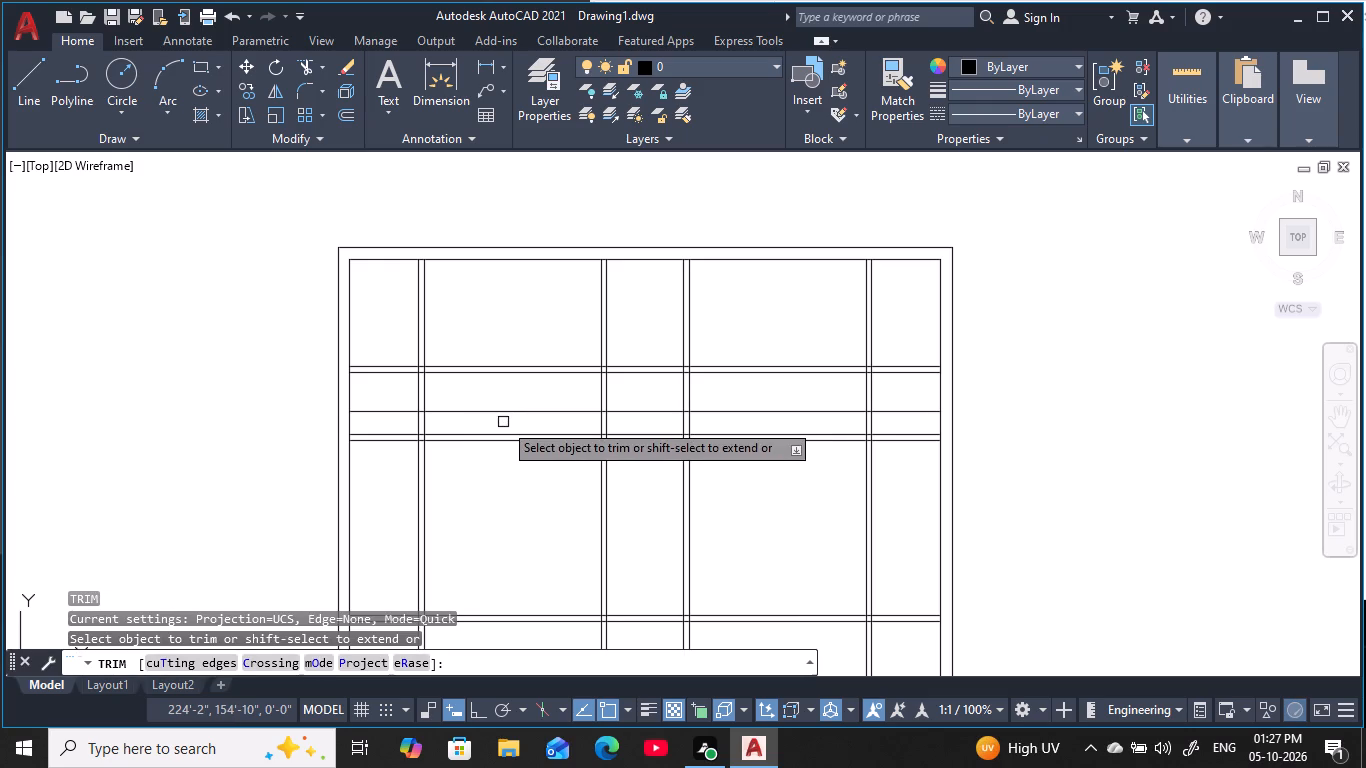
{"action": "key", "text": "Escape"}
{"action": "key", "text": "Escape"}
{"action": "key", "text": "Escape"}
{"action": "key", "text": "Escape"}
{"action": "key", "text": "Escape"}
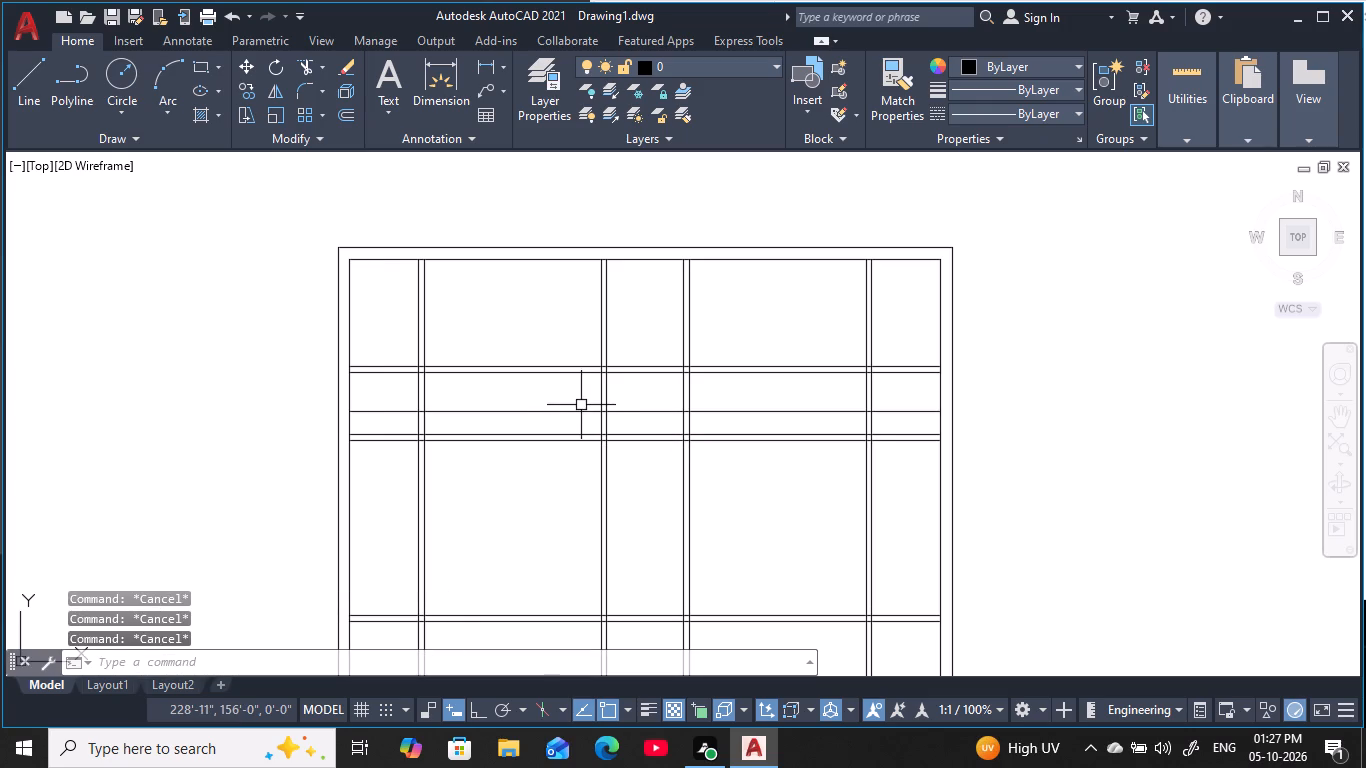
Trim the second vertical partition between the top partition and the single line, plus that line's segment between the first and second vertical partitions.
{"action": "key", "text": "t"}
{"action": "key", "text": "r"}
{"action": "key", "text": "space"}
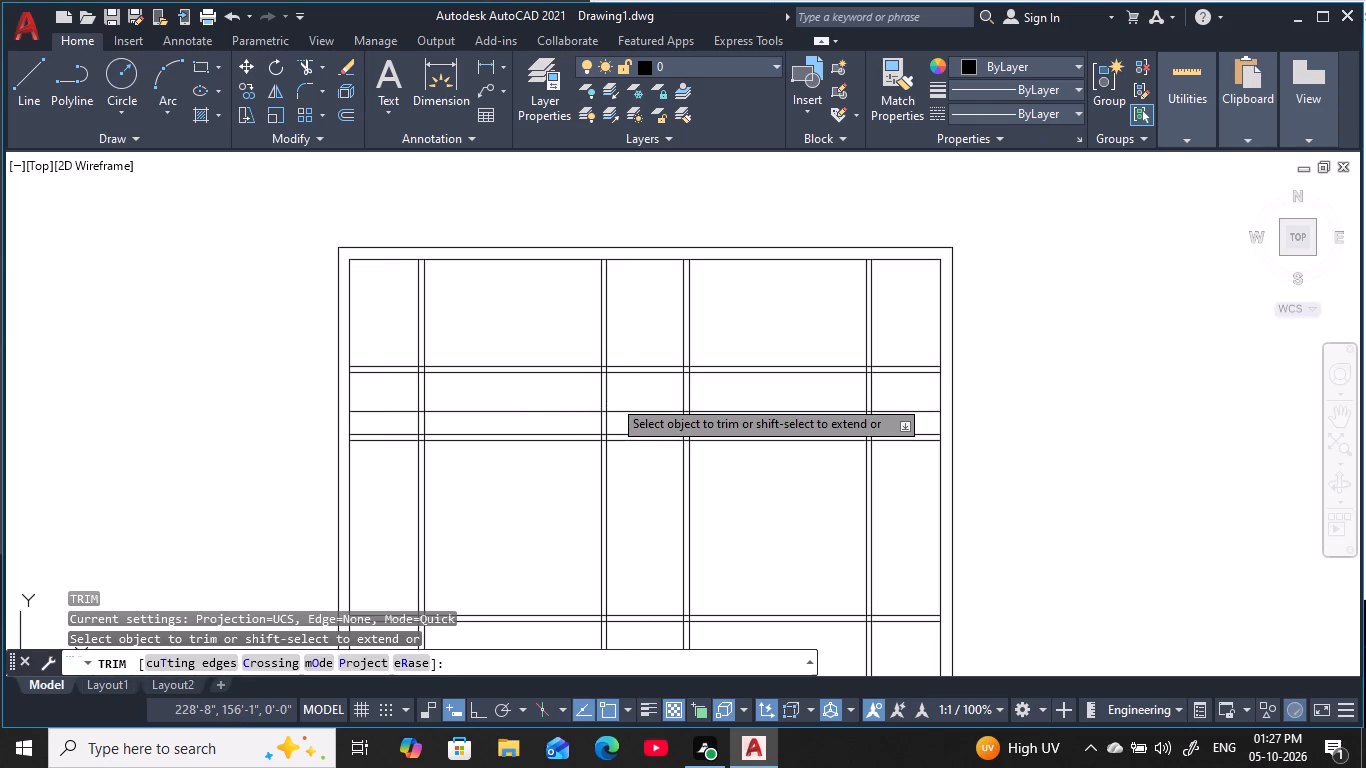
{"action": "left_click", "coordinate": [612, 398]}
{"action": "left_click", "coordinate": [560, 402]}
{"action": "left_click", "coordinate": [564, 414]}
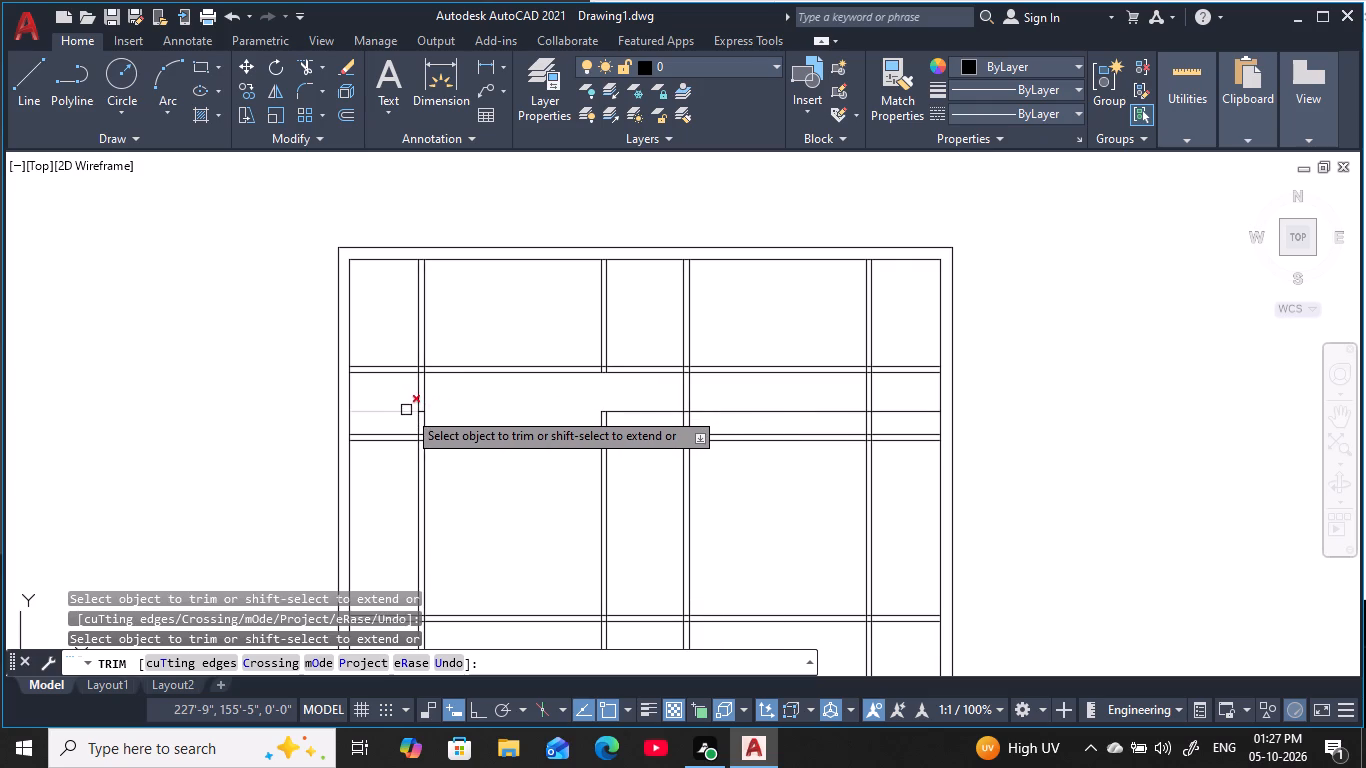
Trim away the first vertical partition between the two upper horizontal partitions, along with the single line's remaining segments in the leftmost bay.
{"action": "scroll", "coordinate": [418, 408], "scroll_direction": "up", "scroll_amount": 1}
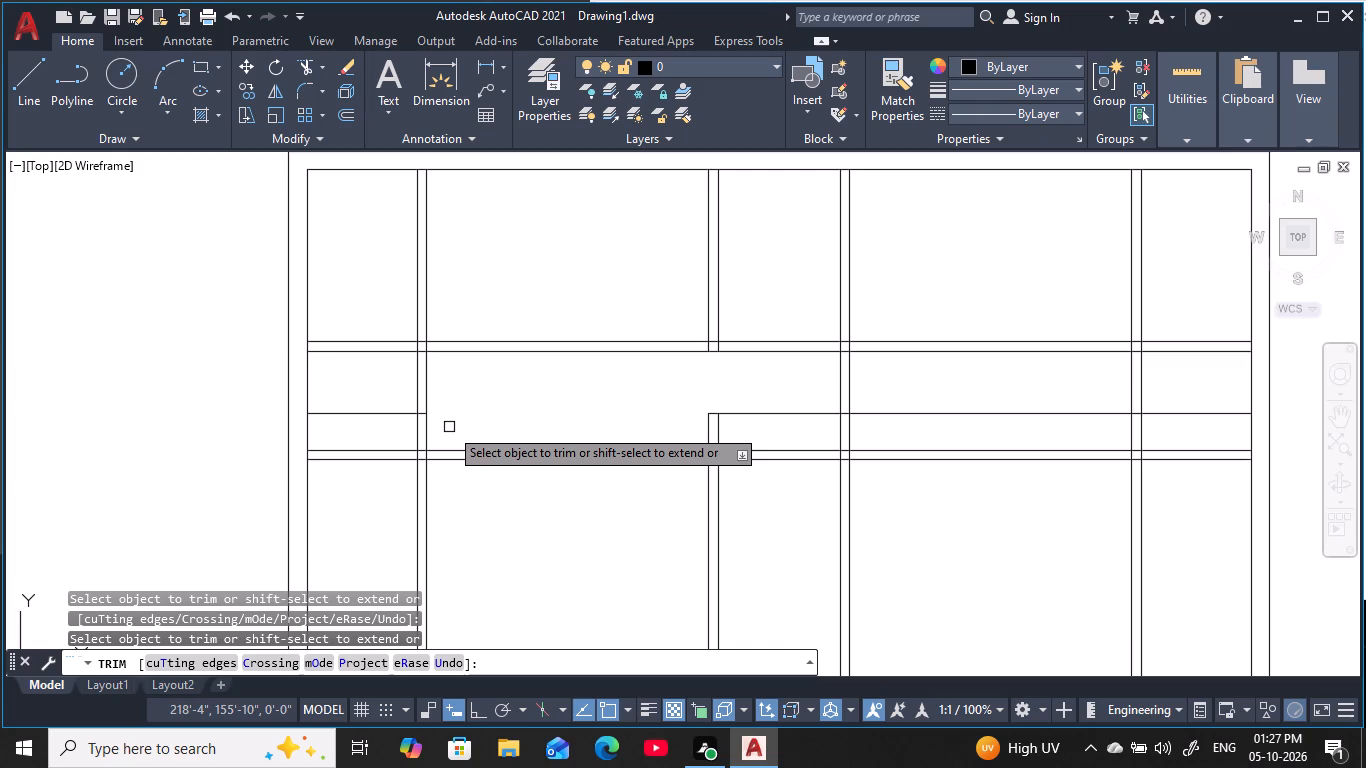
{"action": "left_click", "coordinate": [449, 427]}
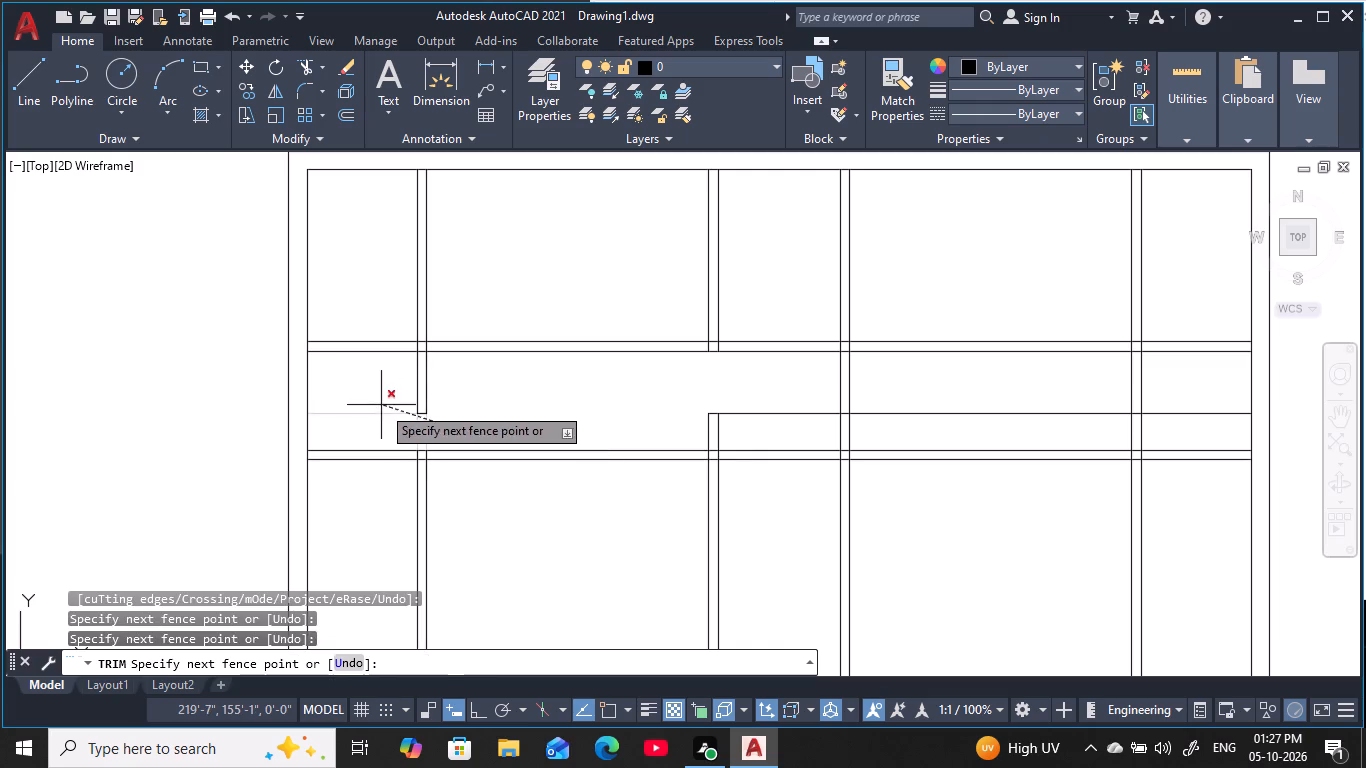
{"action": "left_click", "coordinate": [380, 405]}
{"action": "left_click", "coordinate": [395, 400]}
{"action": "left_click", "coordinate": [444, 400]}
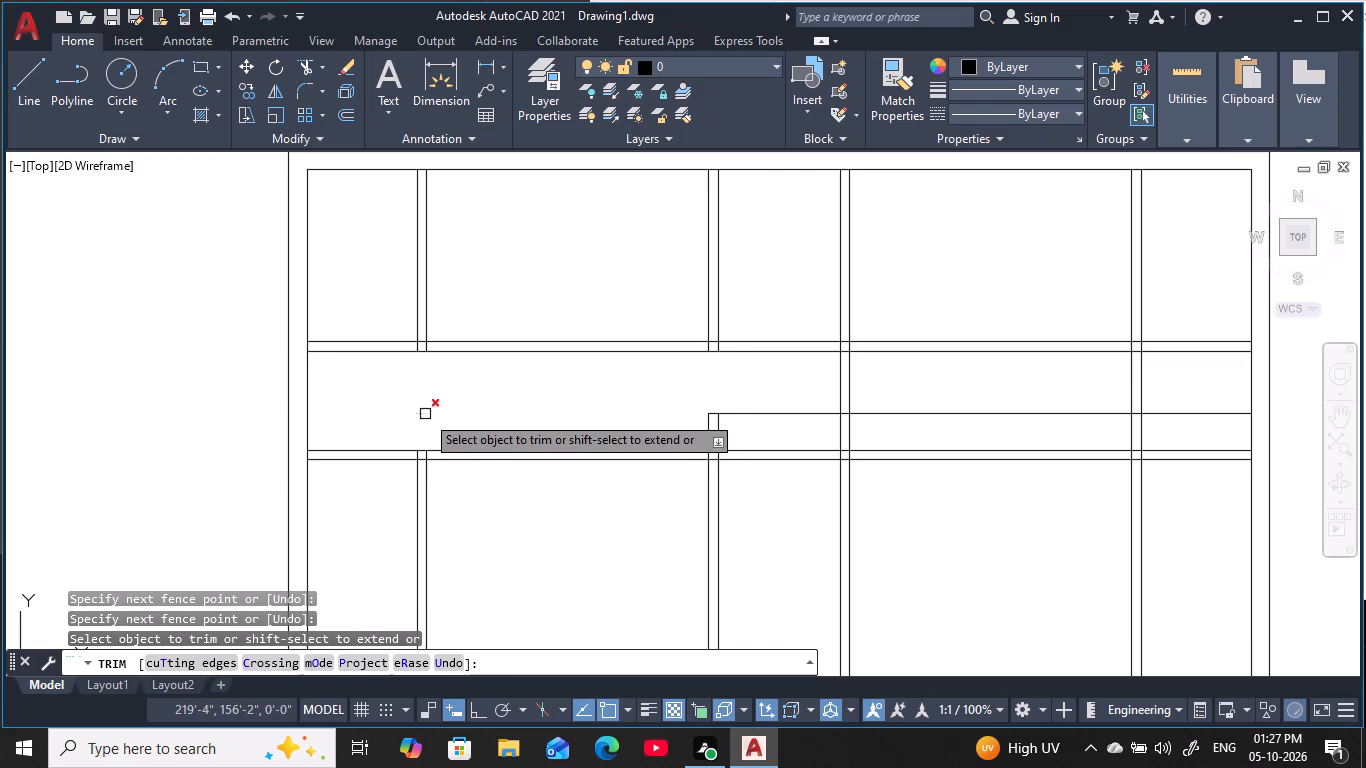
{"action": "left_click", "coordinate": [425, 414]}
{"action": "key", "text": "Escape"}
{"action": "key", "text": "Escape"}
{"action": "key", "text": "Escape"}
{"action": "key", "text": "Escape"}
{"action": "key", "text": "Escape"}
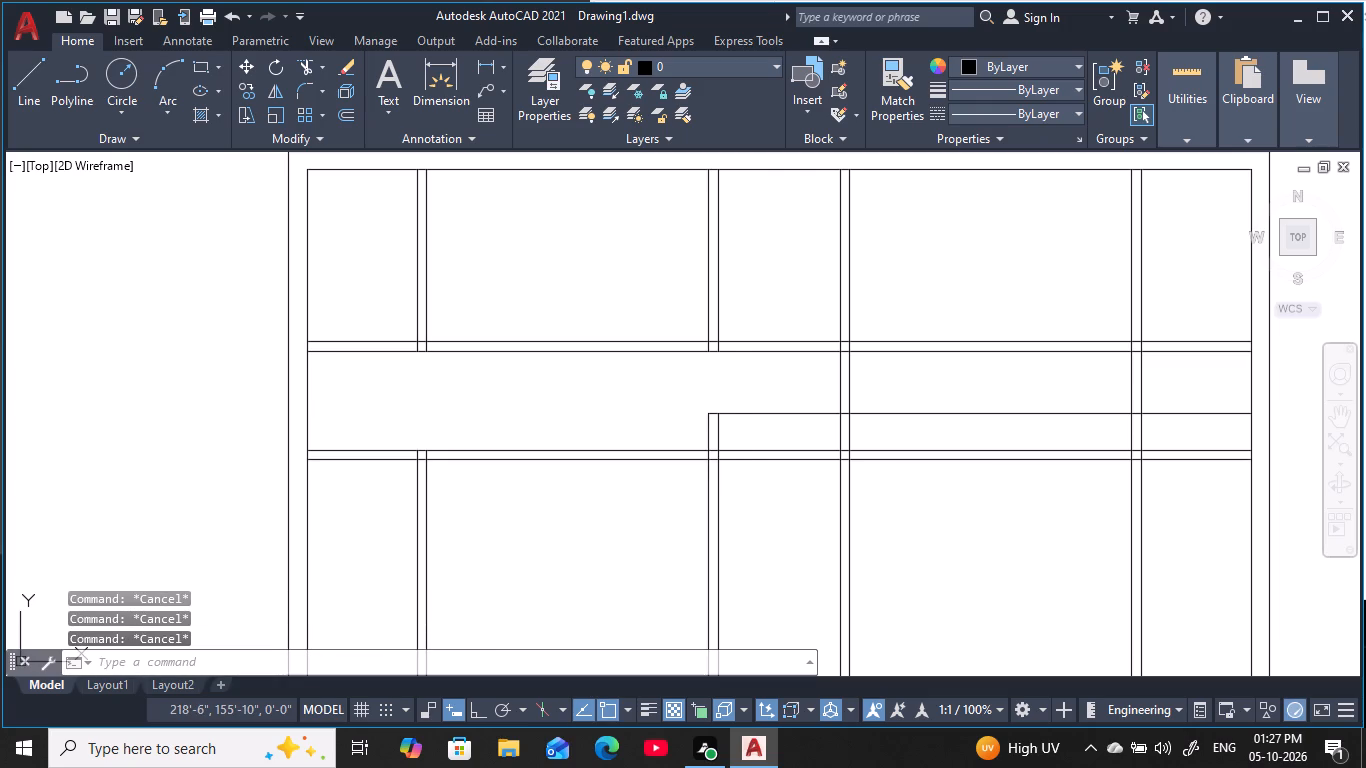
{"action": "key", "text": "Escape"}
{"action": "key", "text": "Escape"}
Offset the upper line of the top horizontal partition 6" upward.
{"action": "type", "text": "o"}
{"action": "key", "text": "space"}
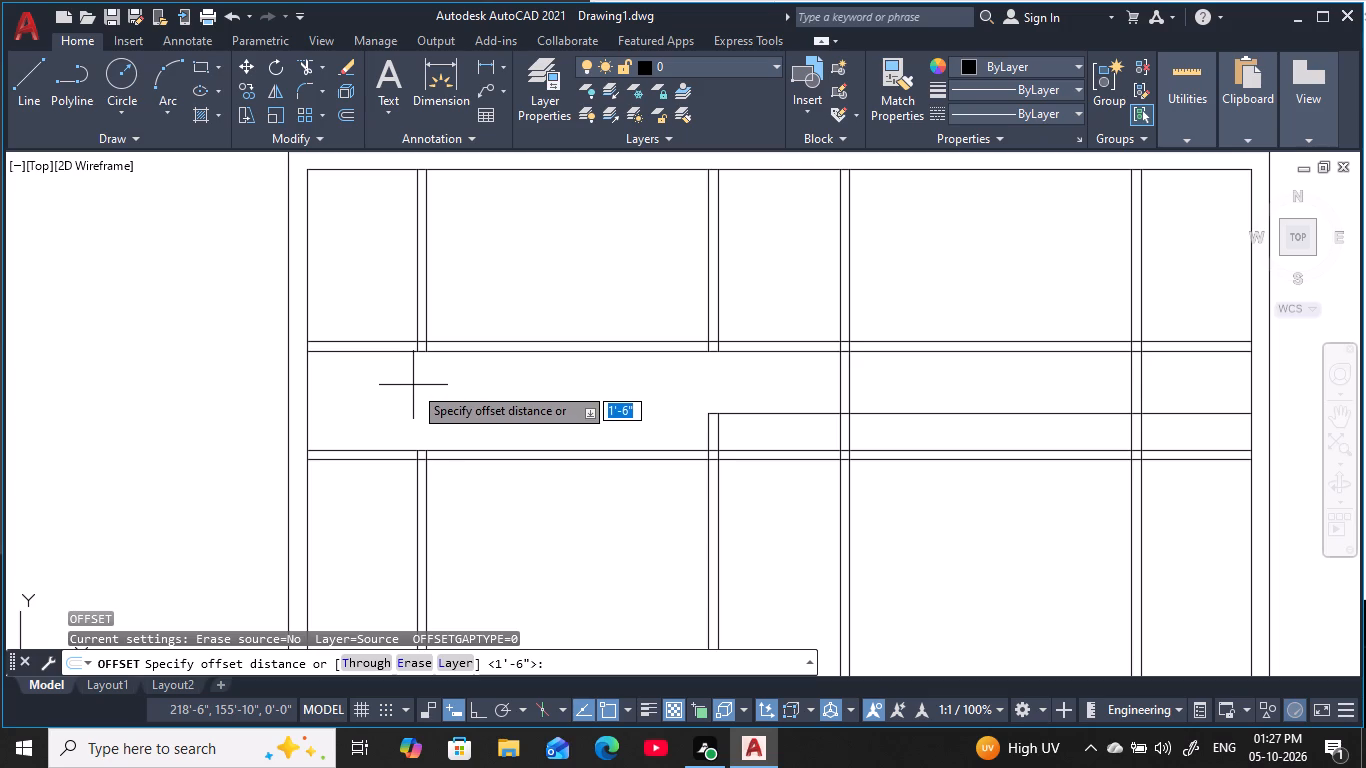
{"action": "type", "text": "6"}
{"action": "key", "text": "space"}
{"action": "left_click", "coordinate": [401, 338]}
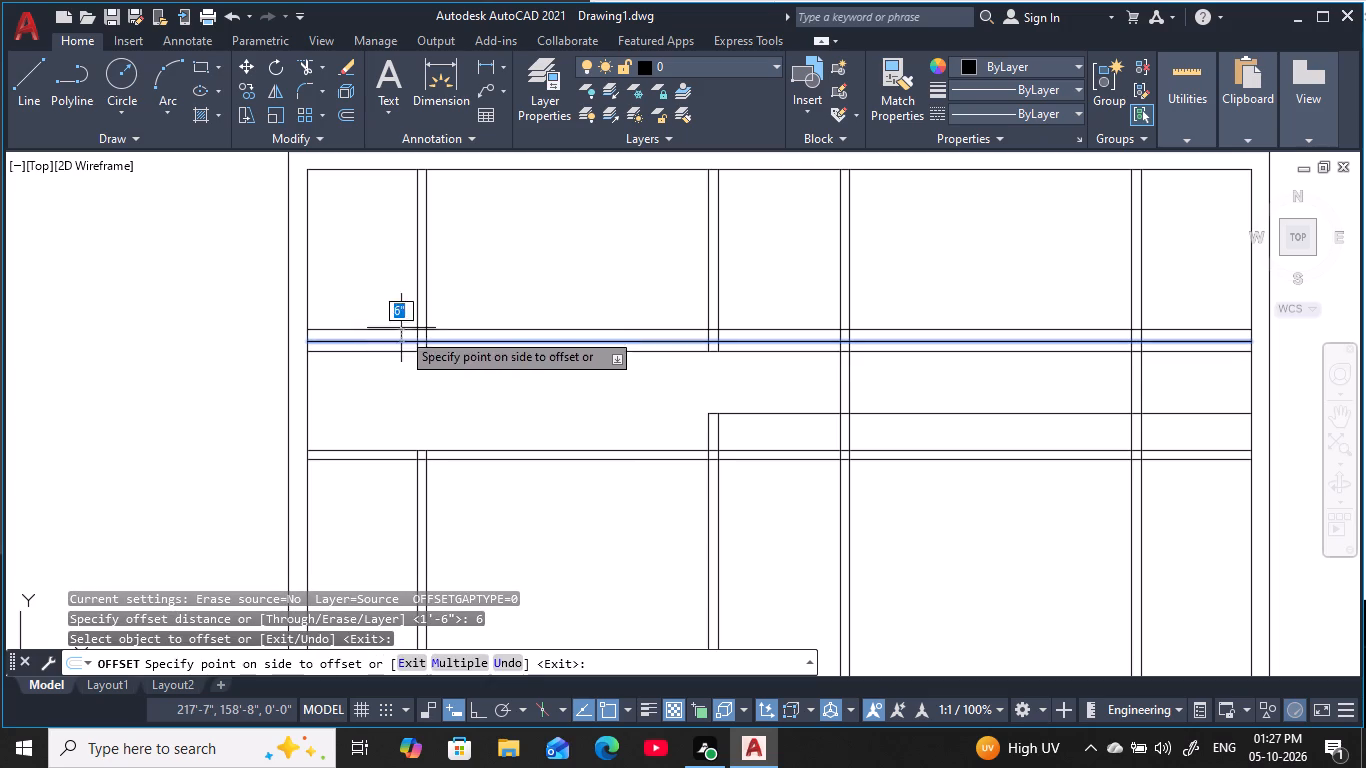
{"action": "left_click", "coordinate": [387, 260]}
{"action": "key", "text": "Escape"}
{"action": "key", "text": "Escape"}
{"action": "key", "text": "Escape"}
{"action": "key", "text": "Escape"}
{"action": "key", "text": "Escape"}
{"action": "key", "text": "Escape"}
{"action": "key", "text": "Escape"}
{"action": "key", "text": "Escape"}
{"action": "key", "text": "Escape"}
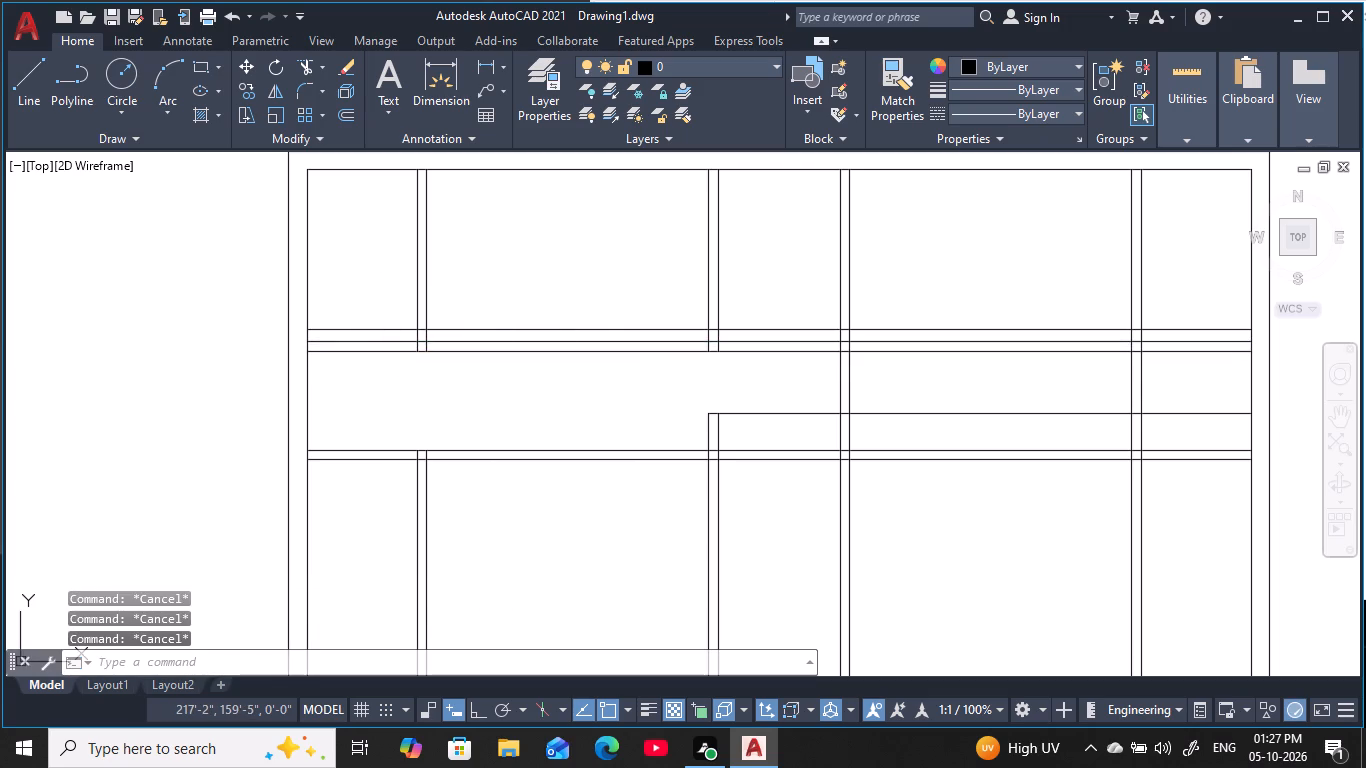
{"action": "key", "text": "Escape"}
{"action": "key", "text": "Escape"}
{"action": "key", "text": "Escape"}
{"action": "key", "text": "Escape"}
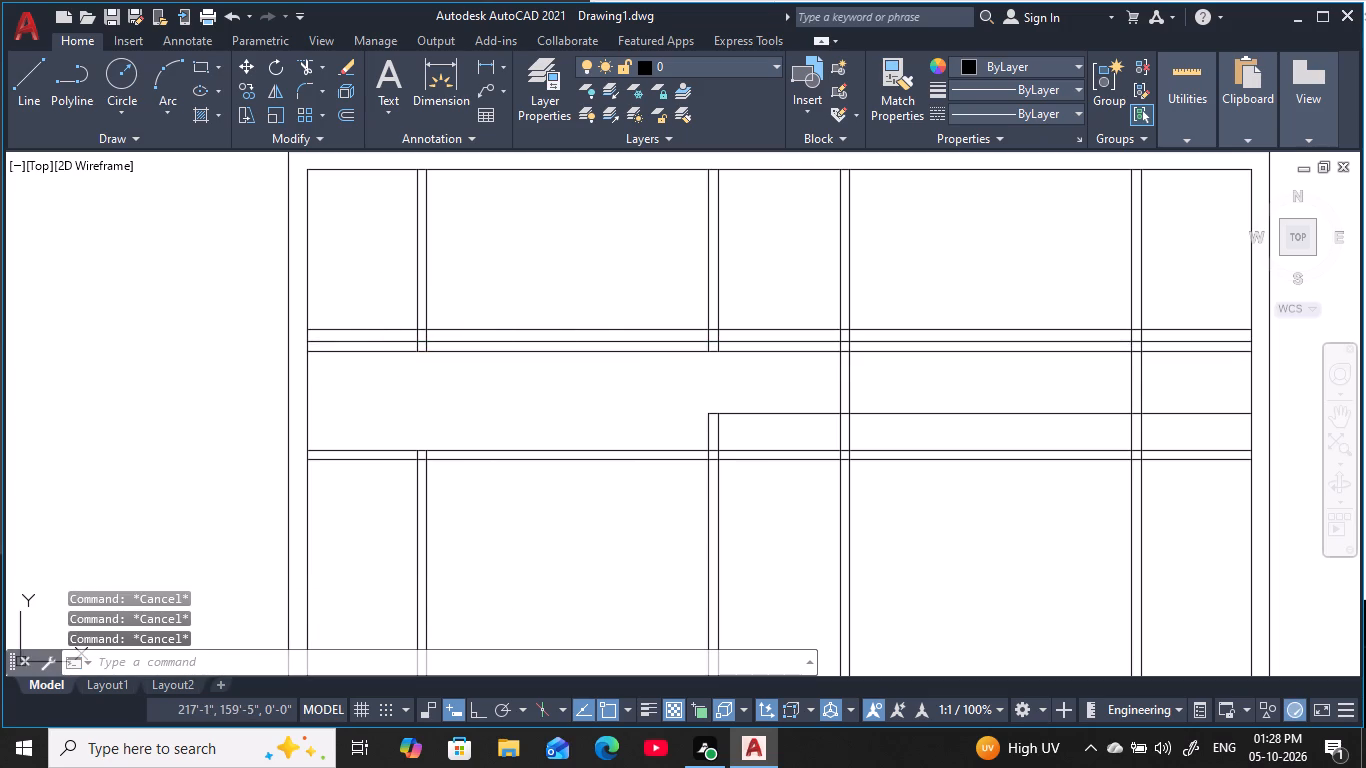
{"action": "key", "text": "Escape"}
Offset the new line above the top horizontal partition 2'6" upward.
{"action": "type", "text": "o"}
{"action": "key", "text": "space"}
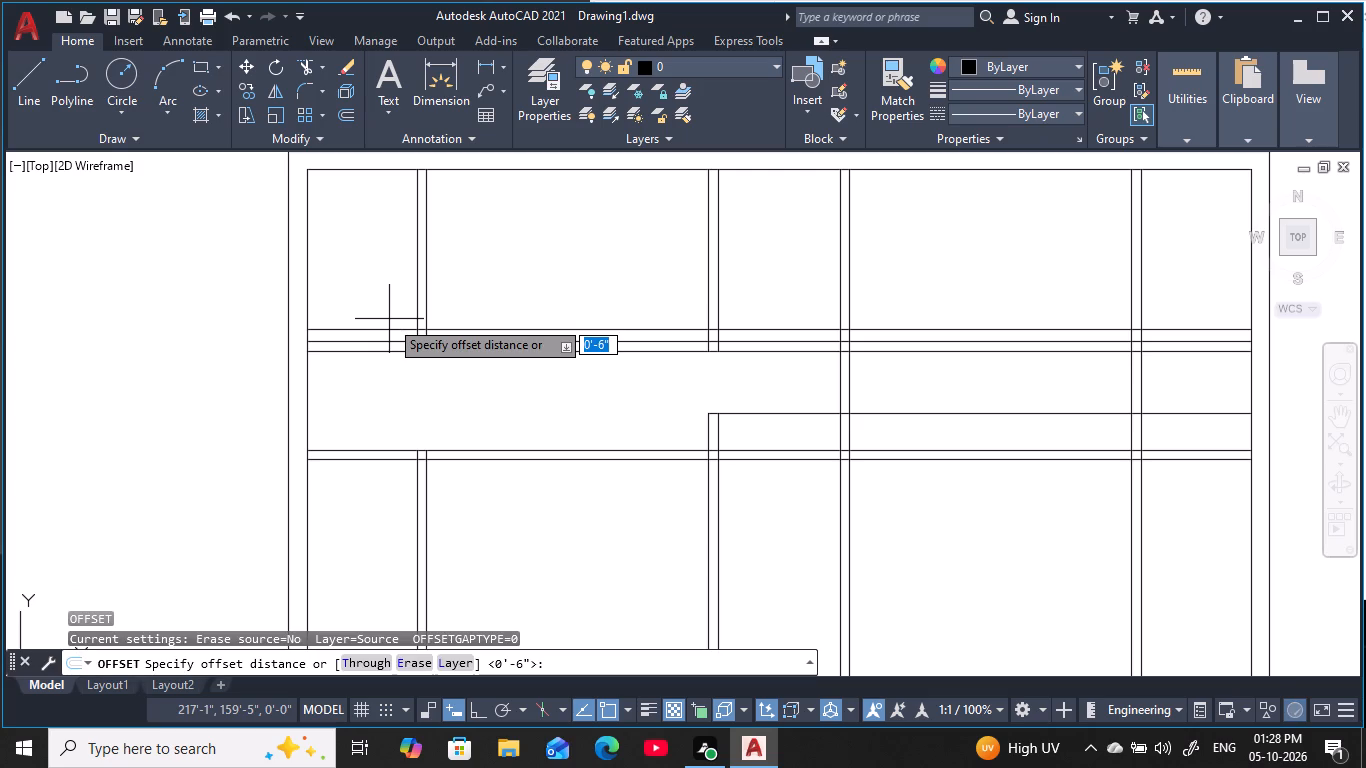
{"action": "key", "text": "2"}
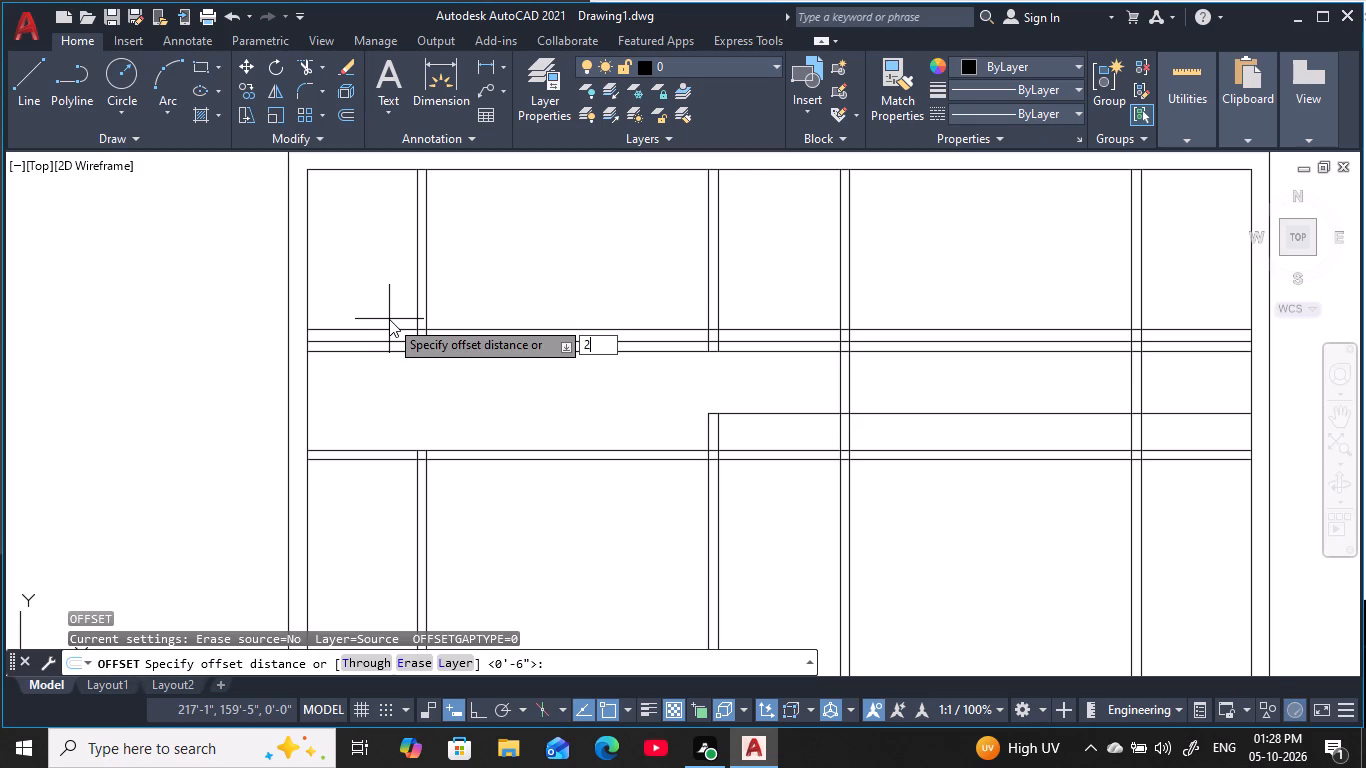
{"action": "key", "text": "apostrophe"}
{"action": "type", "text": "6"}
{"action": "key", "text": "space"}
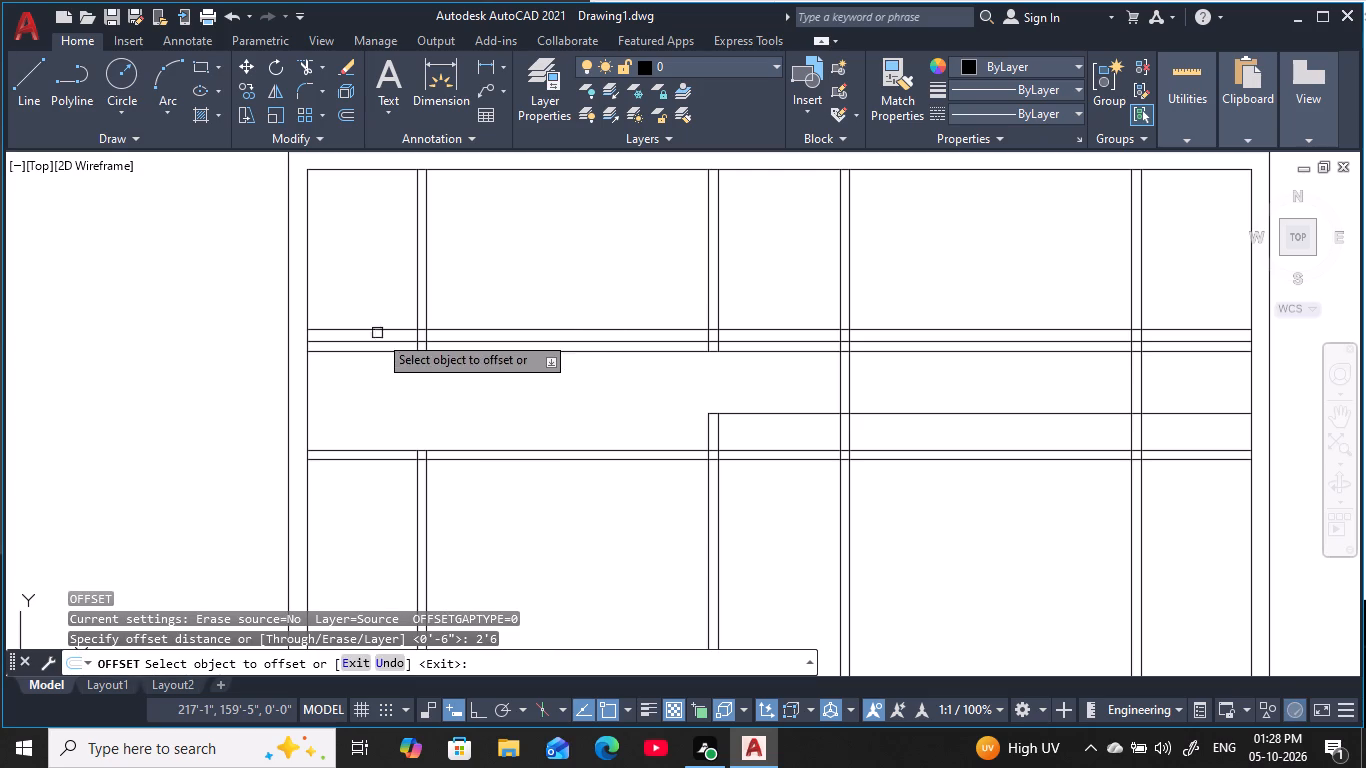
{"action": "left_click", "coordinate": [390, 332]}
{"action": "left_click", "coordinate": [390, 253]}
{"action": "key", "text": "Escape"}
{"action": "key", "text": "Escape"}
{"action": "key", "text": "Escape"}
{"action": "key", "text": "Escape"}
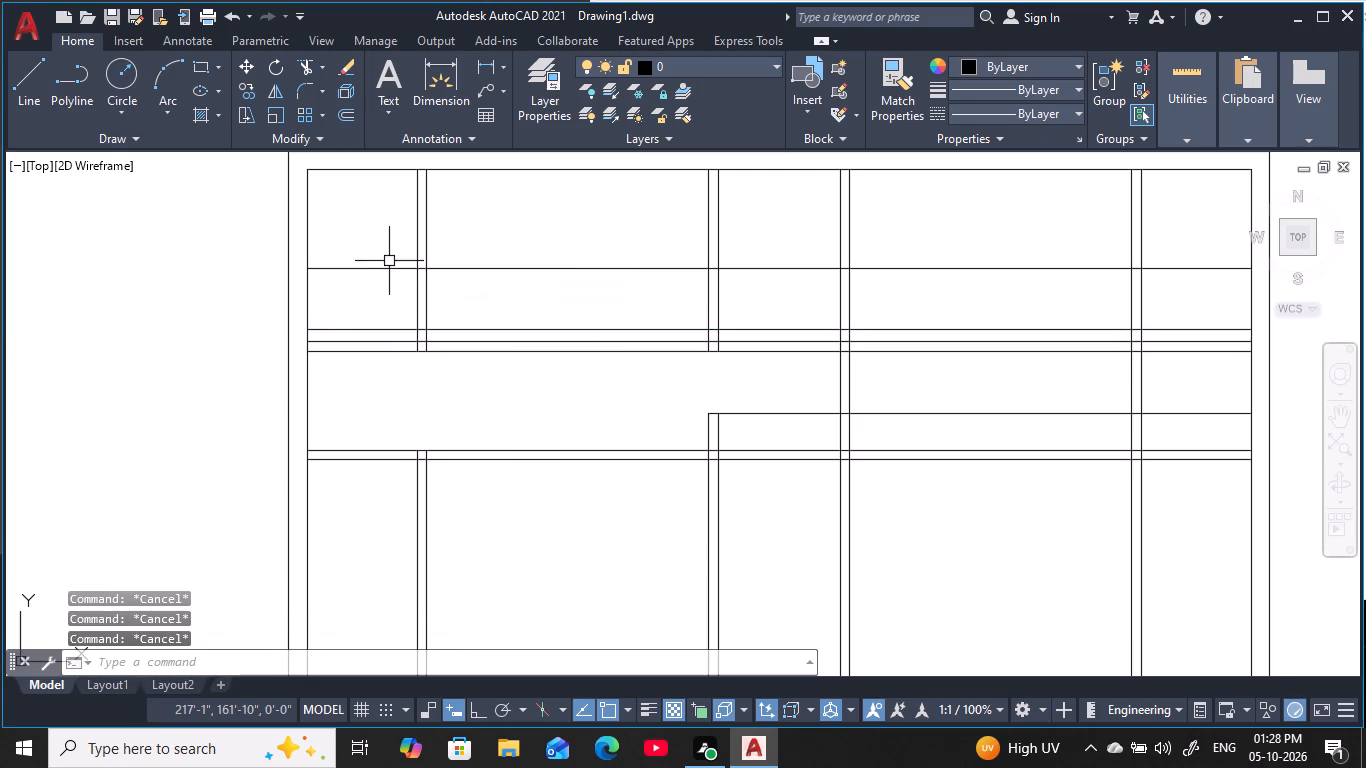
{"action": "key", "text": "Escape"}
{"action": "key", "text": "Escape"}
{"action": "key", "text": "Escape"}
{"action": "key", "text": "Escape"}
{"action": "key", "text": "Escape"}
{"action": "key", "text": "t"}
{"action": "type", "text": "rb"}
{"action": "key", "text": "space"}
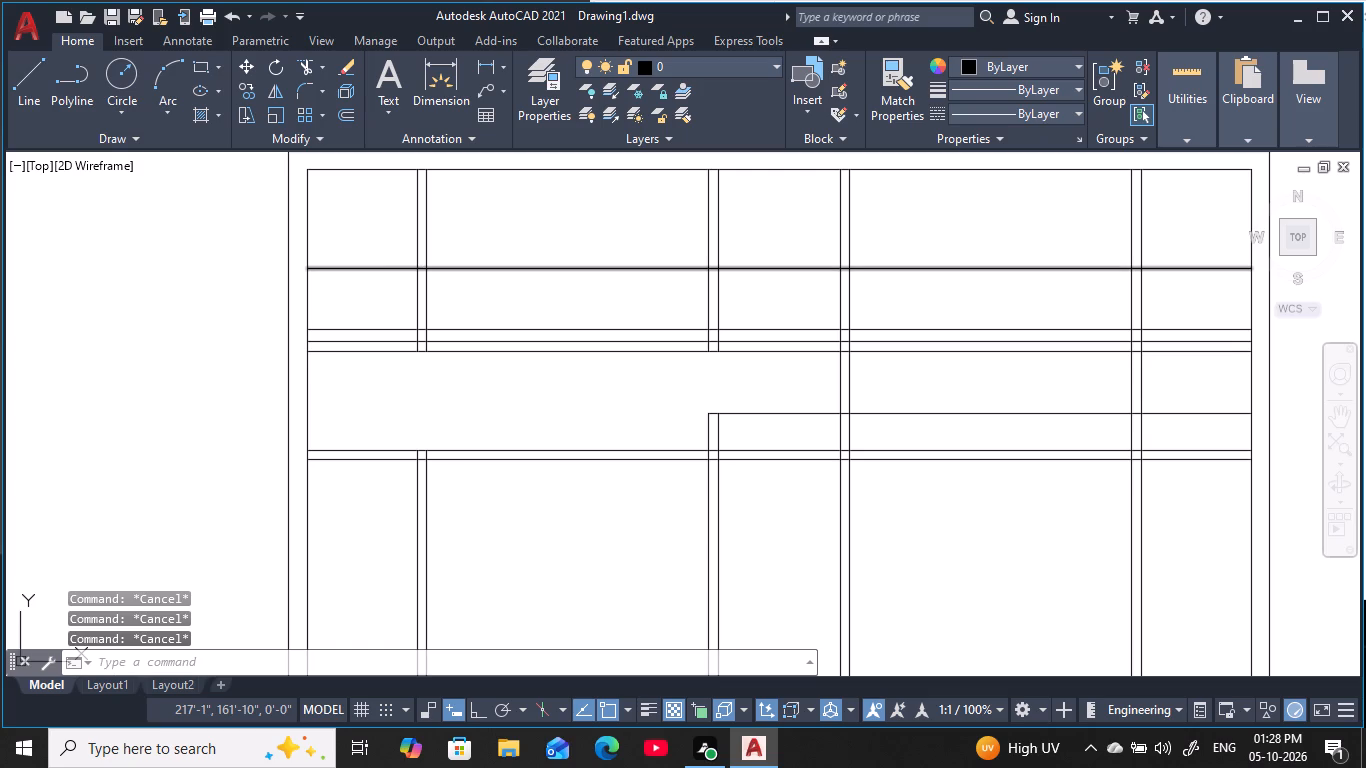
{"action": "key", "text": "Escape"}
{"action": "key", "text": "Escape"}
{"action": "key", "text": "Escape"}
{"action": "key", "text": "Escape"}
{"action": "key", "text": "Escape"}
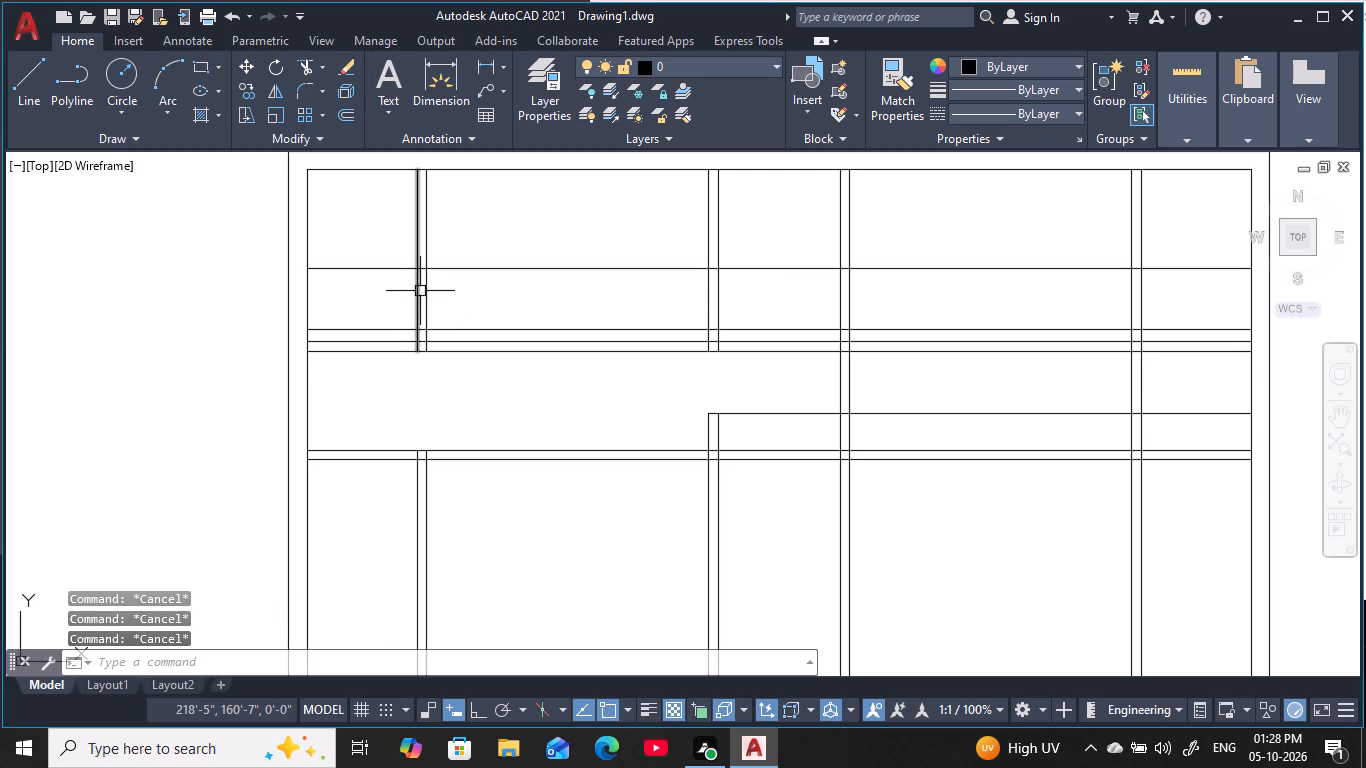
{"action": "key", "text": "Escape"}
Trim an opening in the first vertical partition between the two offset lines, and trim those lines back to the second vertical partition.
{"action": "type", "text": "tr"}
{"action": "key", "text": "space"}
{"action": "left_click", "coordinate": [463, 302]}
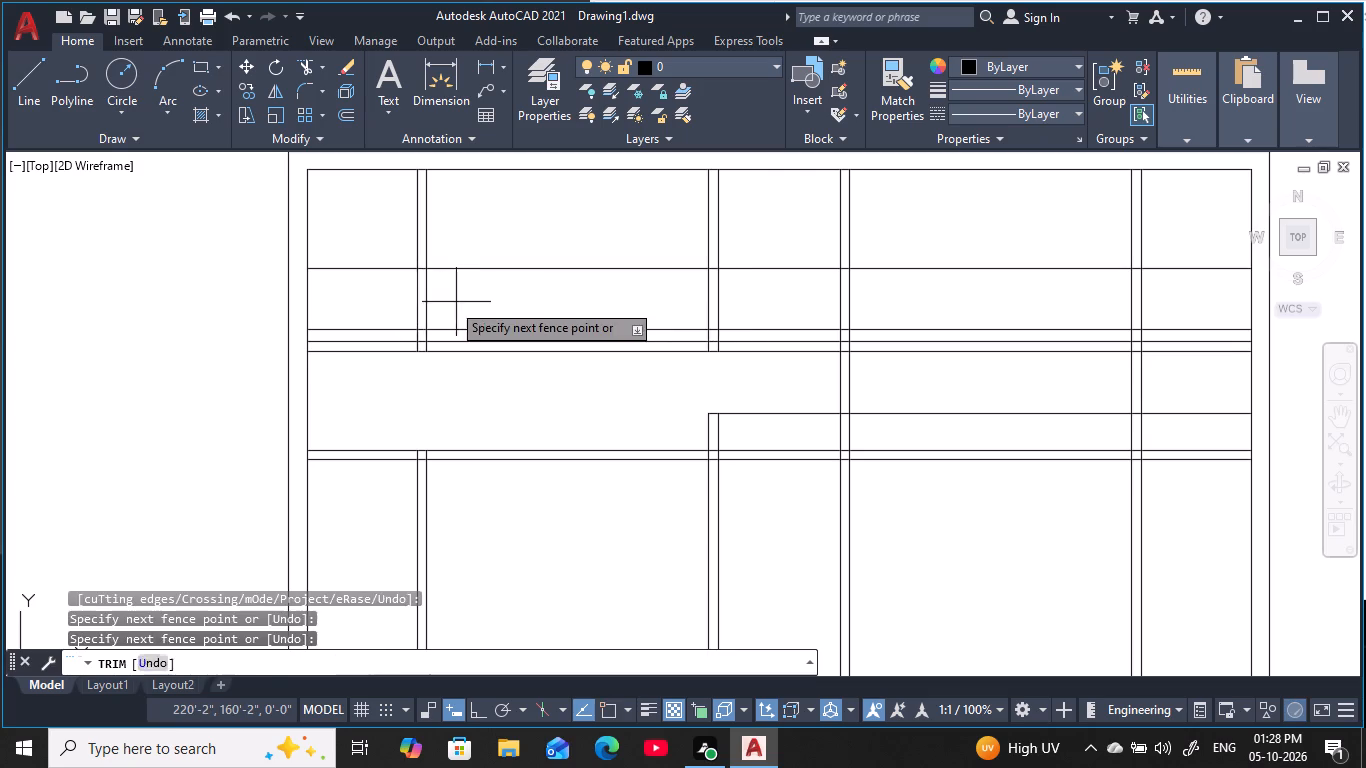
{"action": "left_click", "coordinate": [375, 300]}
{"action": "left_click", "coordinate": [377, 282]}
{"action": "left_click", "coordinate": [374, 248]}
{"action": "left_click", "coordinate": [395, 332]}
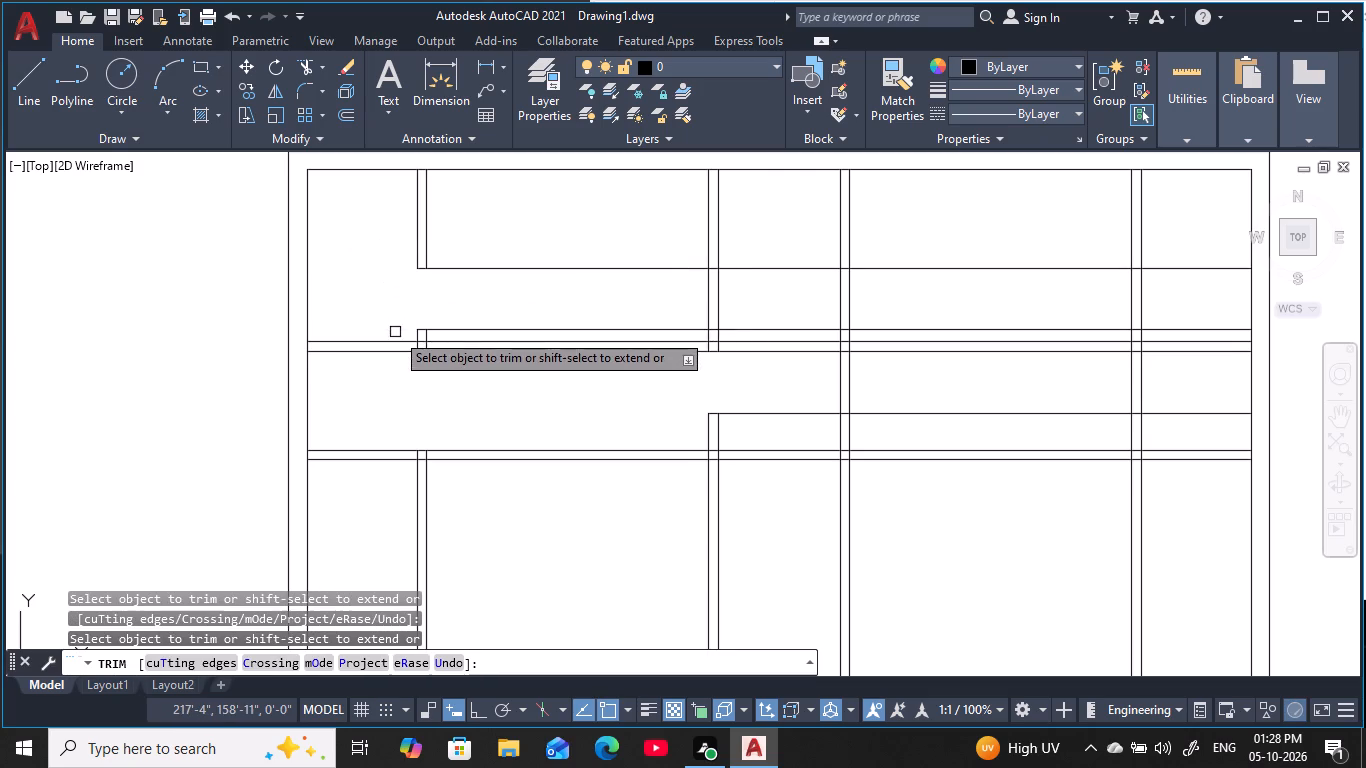
{"action": "left_click", "coordinate": [475, 271]}
{"action": "left_click", "coordinate": [471, 327]}
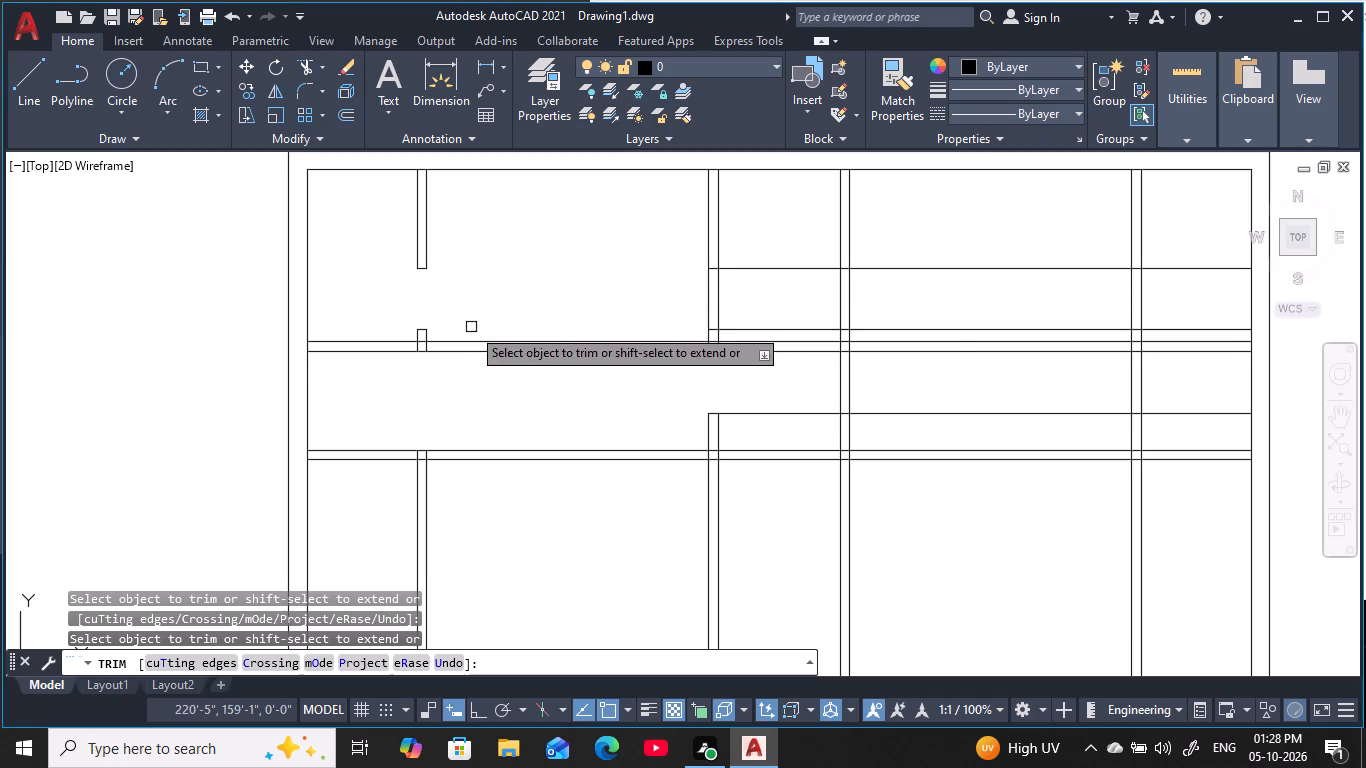
{"action": "key", "text": "Escape"}
{"action": "key", "text": "Escape"}
{"action": "key", "text": "Escape"}
{"action": "key", "text": "Escape"}
{"action": "key", "text": "Escape"}
{"action": "key", "text": "Escape"}
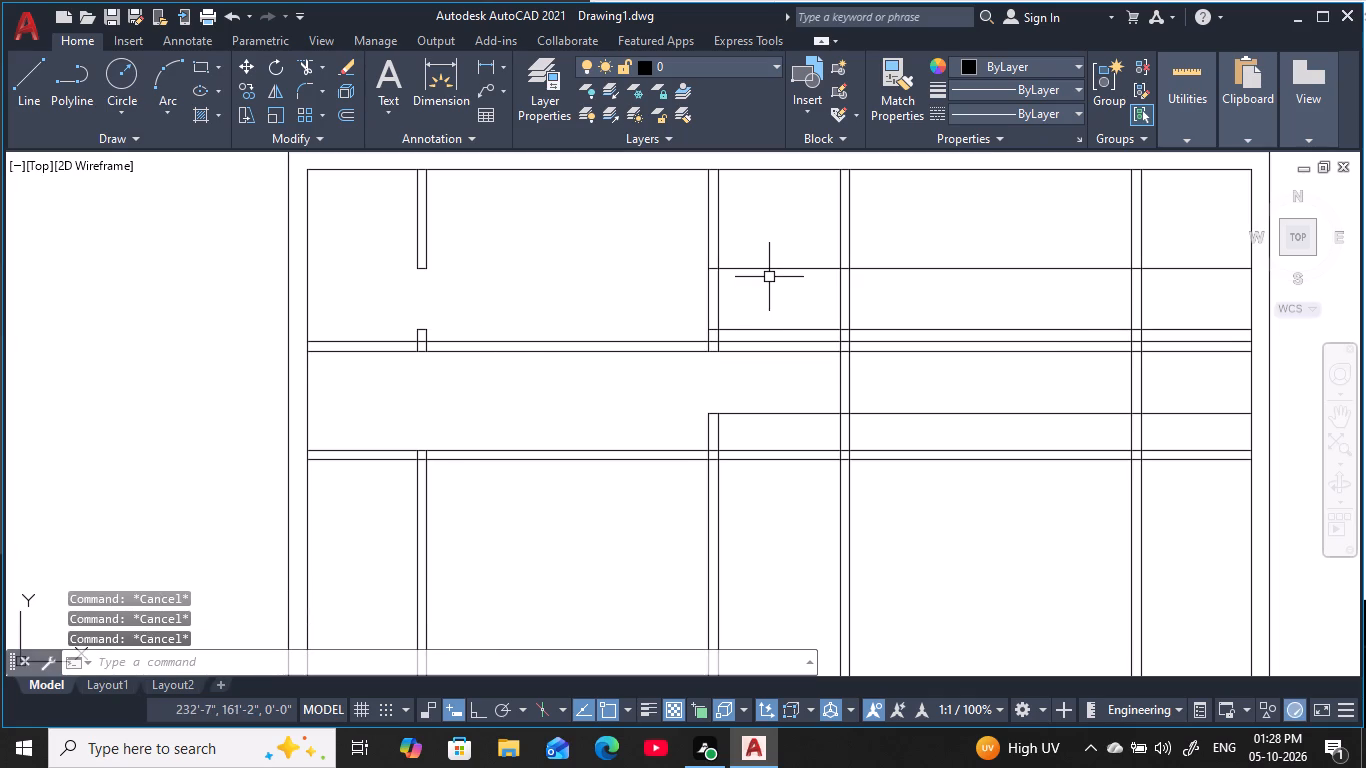
{"action": "key", "text": "Escape"}
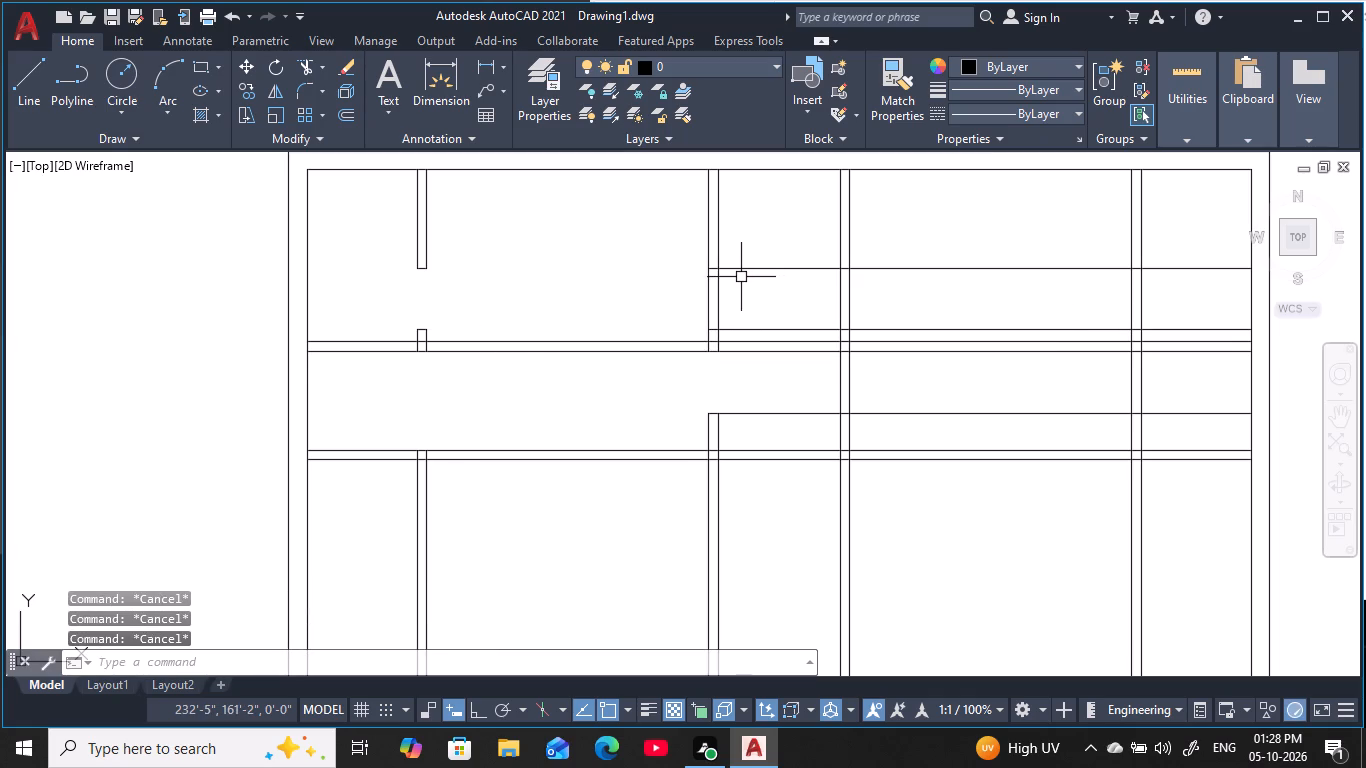
Erase the remaining pieces of the two offset lines above the top horizontal partition, from the second vertical partition to the far exterior wall.
{"action": "key", "text": "e"}
{"action": "key", "text": "space"}
{"action": "left_click", "coordinate": [749, 270]}
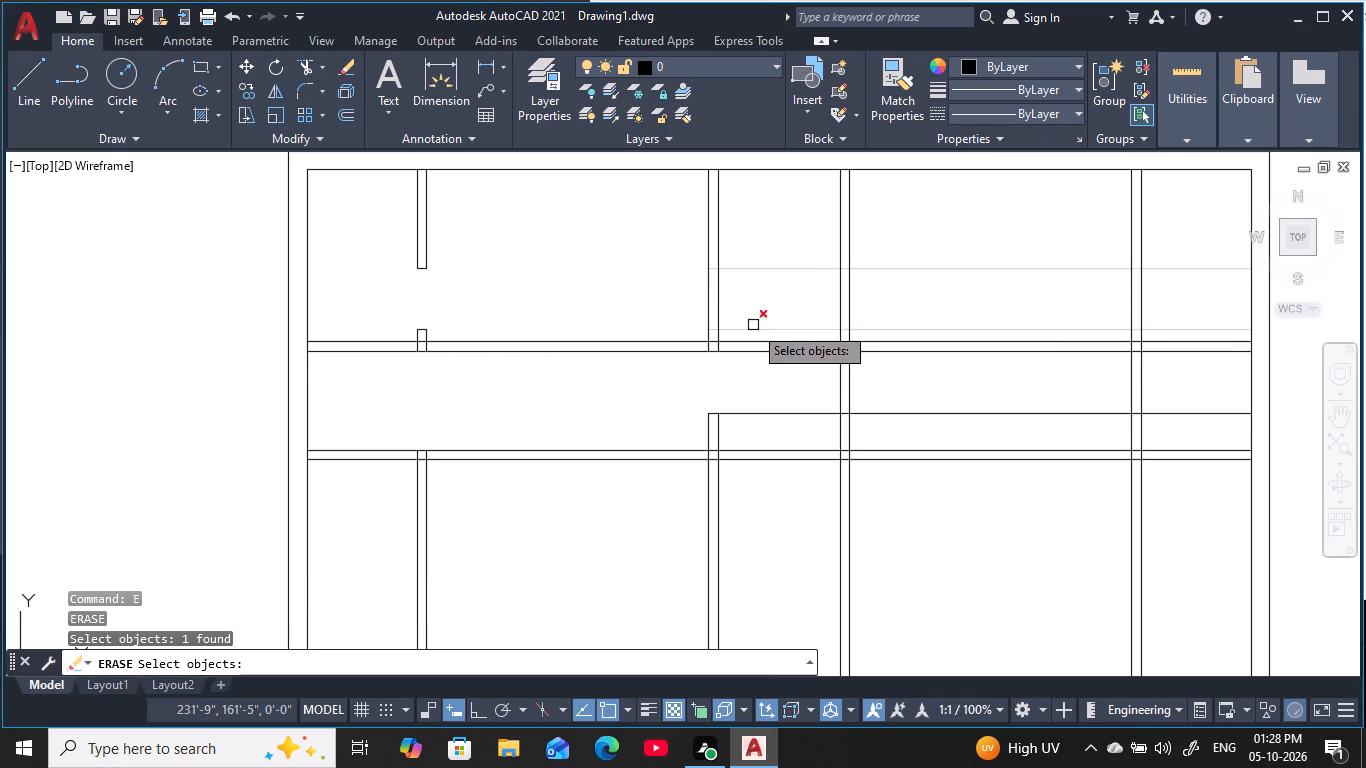
{"action": "left_click", "coordinate": [754, 327]}
{"action": "key", "text": "space"}
{"action": "scroll", "coordinate": [781, 293], "scroll_direction": "down", "scroll_amount": 1}
{"action": "middle_click_drag", "start_coordinate": [781, 294], "coordinate": [782, 311]}
{"action": "key", "text": "Escape"}
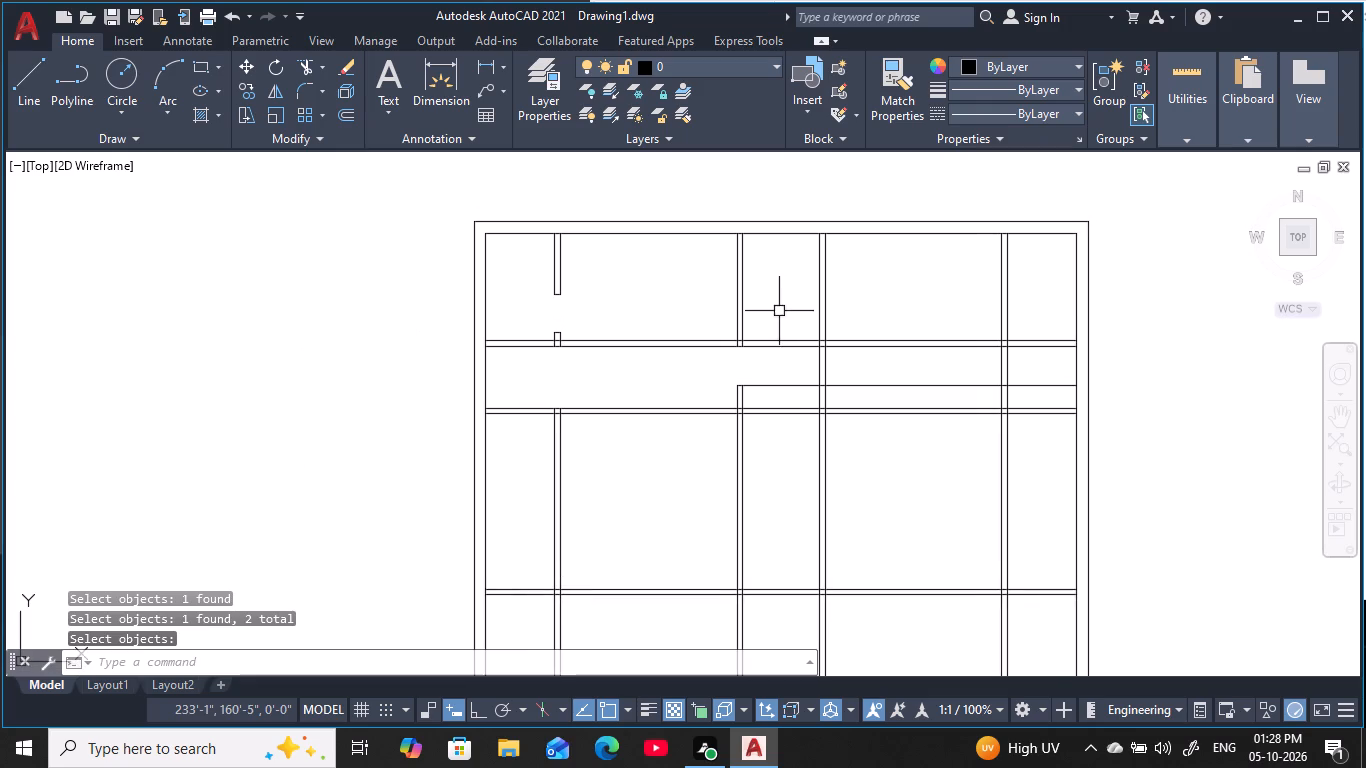
{"action": "key", "text": "Escape"}
{"action": "key", "text": "Escape"}
{"action": "key", "text": "Escape"}
{"action": "key", "text": "Escape"}
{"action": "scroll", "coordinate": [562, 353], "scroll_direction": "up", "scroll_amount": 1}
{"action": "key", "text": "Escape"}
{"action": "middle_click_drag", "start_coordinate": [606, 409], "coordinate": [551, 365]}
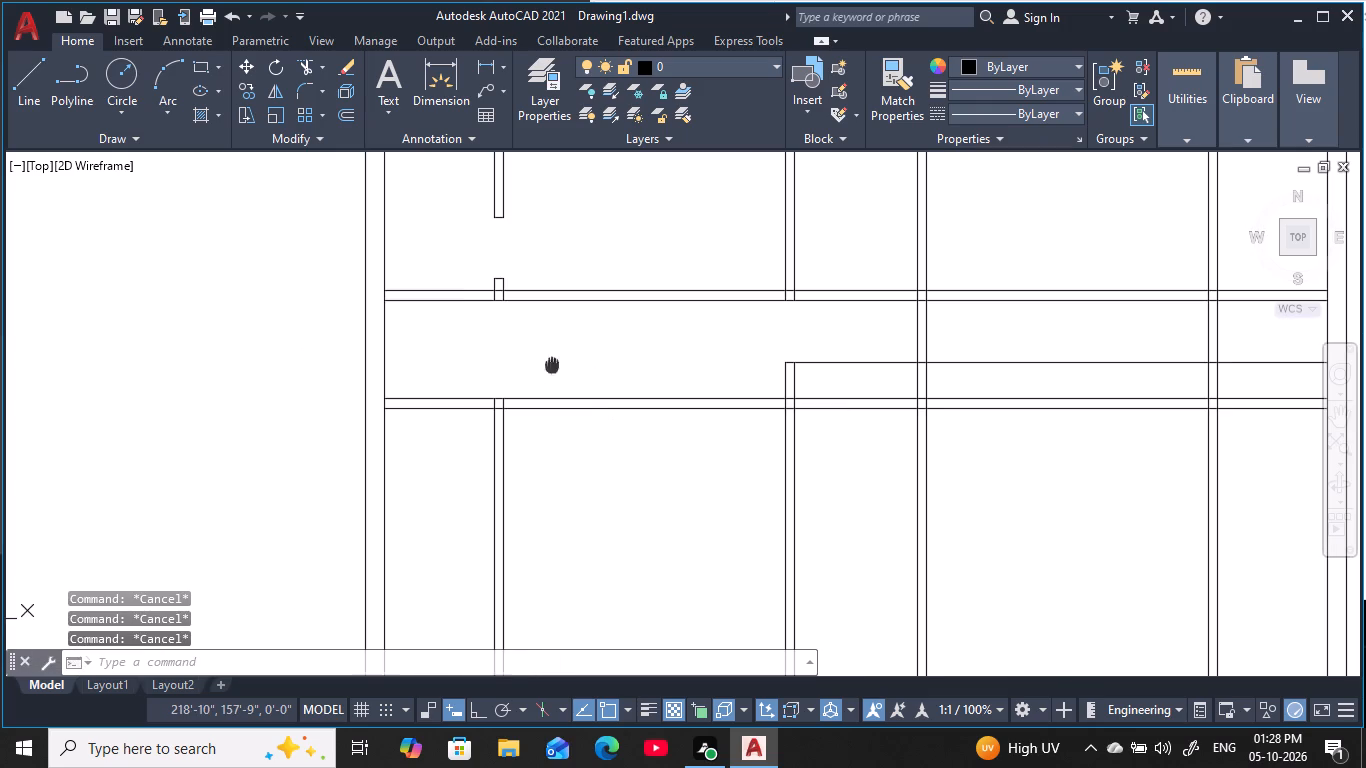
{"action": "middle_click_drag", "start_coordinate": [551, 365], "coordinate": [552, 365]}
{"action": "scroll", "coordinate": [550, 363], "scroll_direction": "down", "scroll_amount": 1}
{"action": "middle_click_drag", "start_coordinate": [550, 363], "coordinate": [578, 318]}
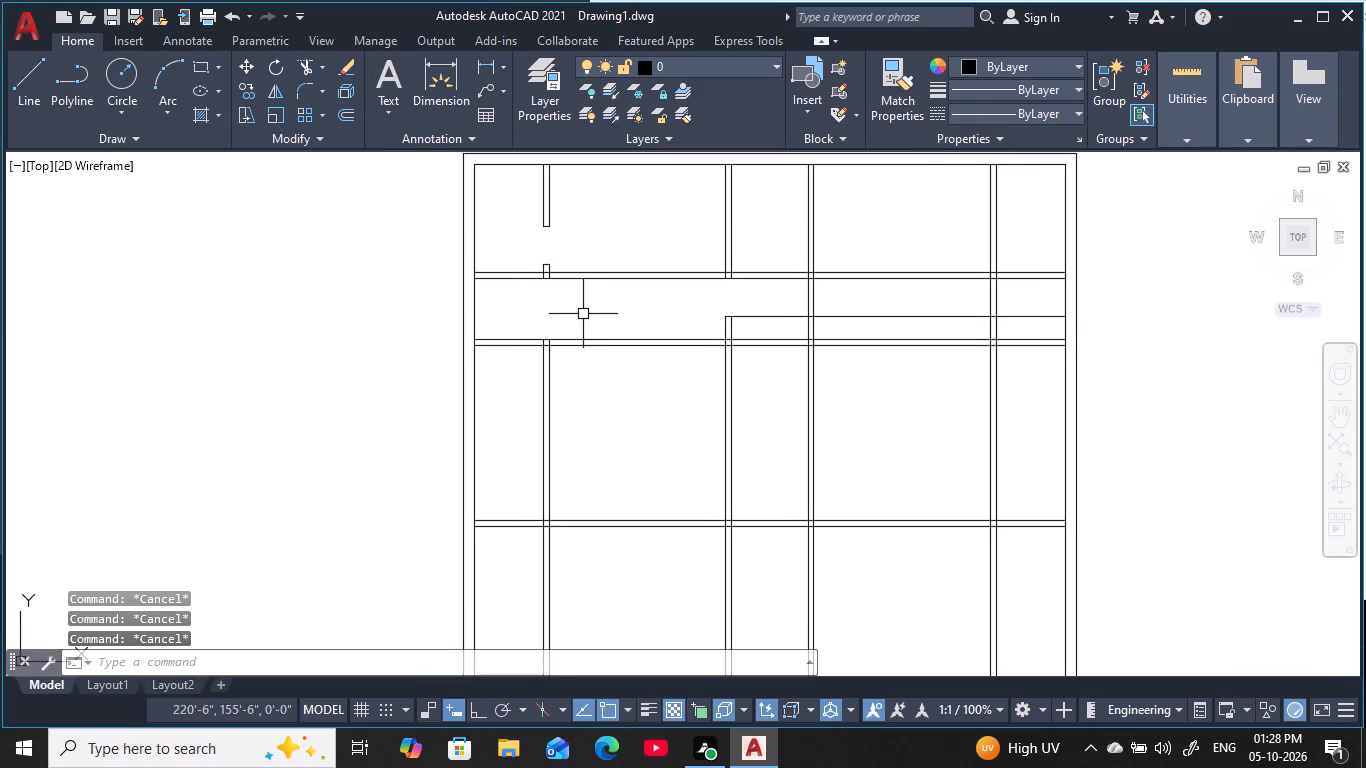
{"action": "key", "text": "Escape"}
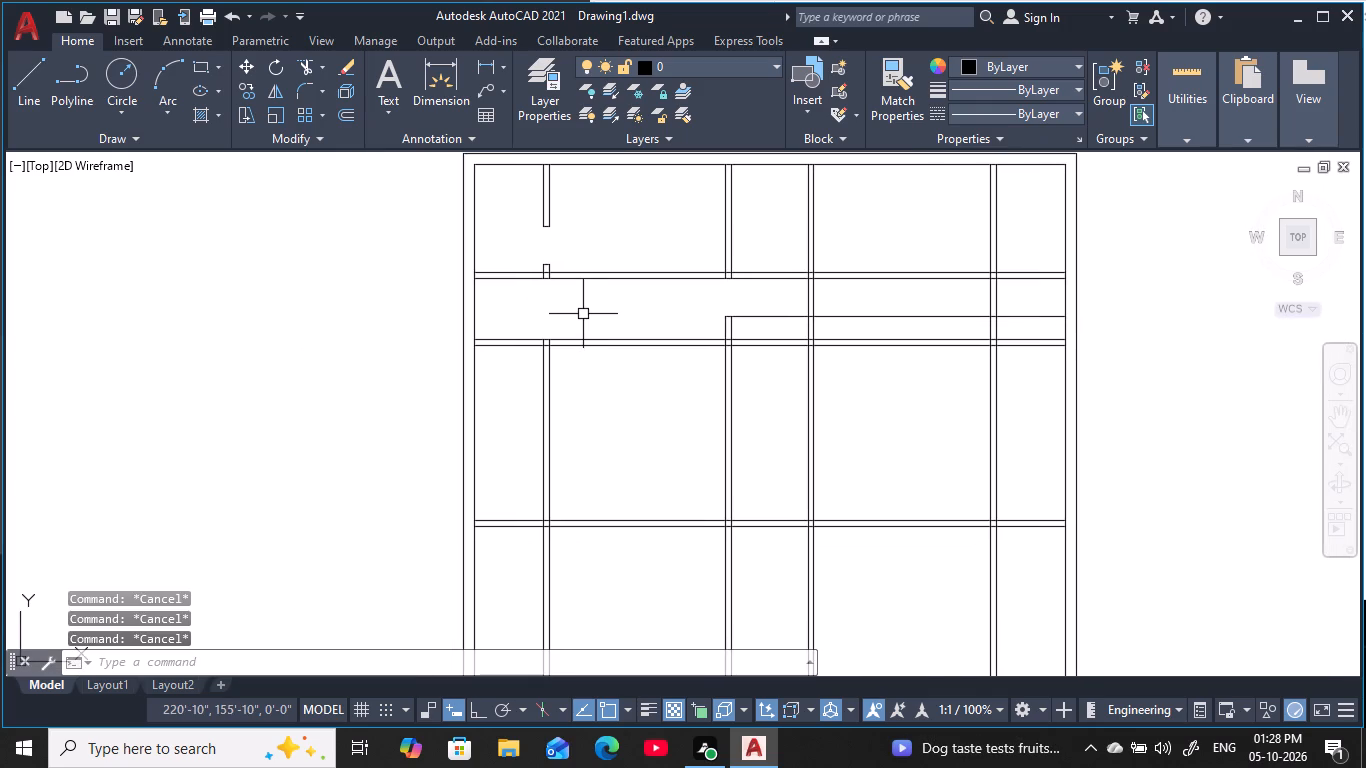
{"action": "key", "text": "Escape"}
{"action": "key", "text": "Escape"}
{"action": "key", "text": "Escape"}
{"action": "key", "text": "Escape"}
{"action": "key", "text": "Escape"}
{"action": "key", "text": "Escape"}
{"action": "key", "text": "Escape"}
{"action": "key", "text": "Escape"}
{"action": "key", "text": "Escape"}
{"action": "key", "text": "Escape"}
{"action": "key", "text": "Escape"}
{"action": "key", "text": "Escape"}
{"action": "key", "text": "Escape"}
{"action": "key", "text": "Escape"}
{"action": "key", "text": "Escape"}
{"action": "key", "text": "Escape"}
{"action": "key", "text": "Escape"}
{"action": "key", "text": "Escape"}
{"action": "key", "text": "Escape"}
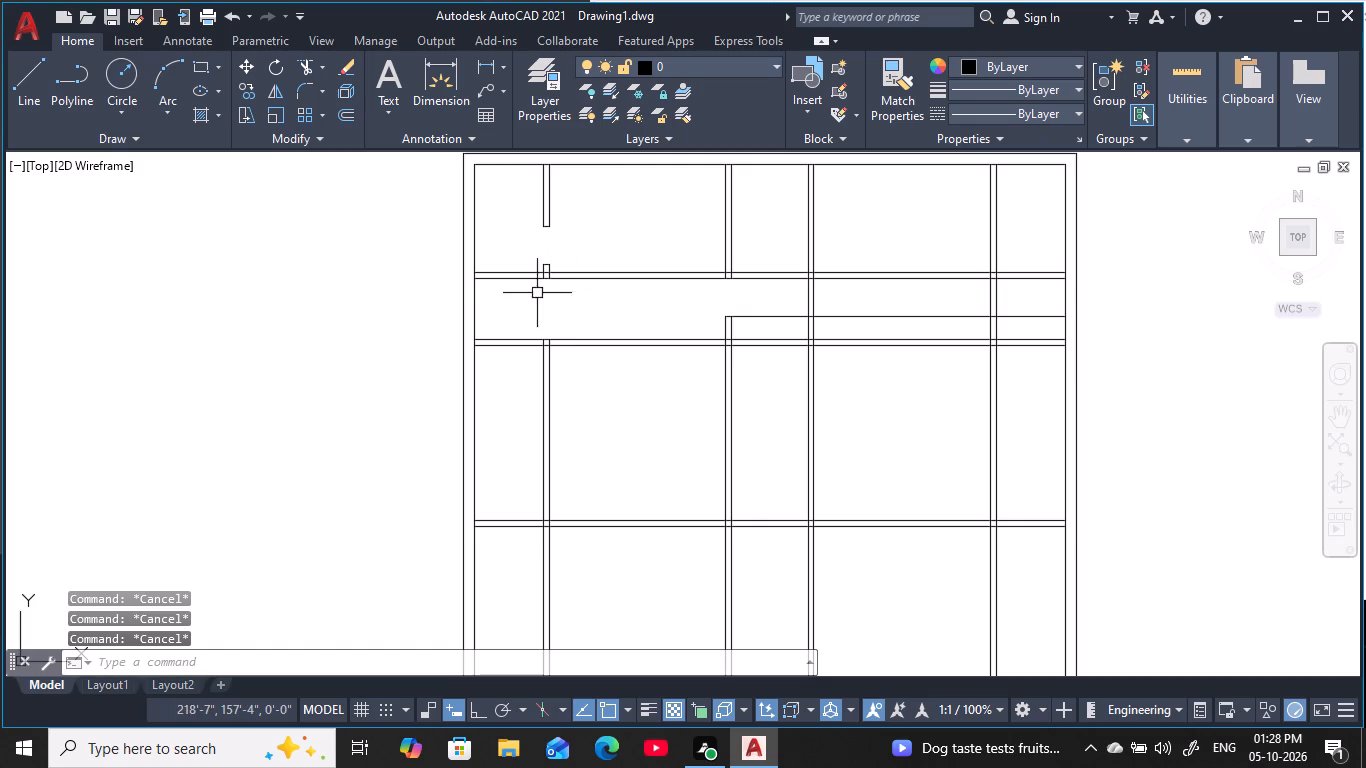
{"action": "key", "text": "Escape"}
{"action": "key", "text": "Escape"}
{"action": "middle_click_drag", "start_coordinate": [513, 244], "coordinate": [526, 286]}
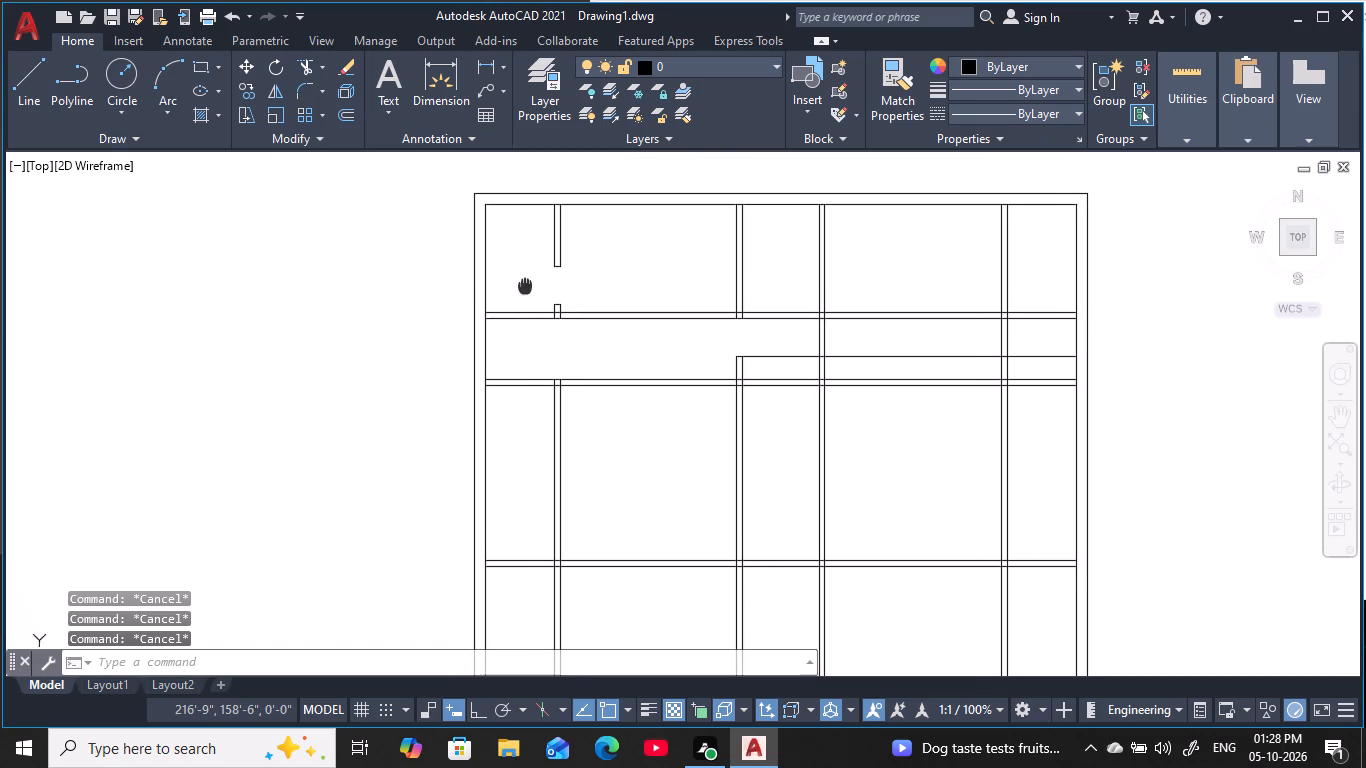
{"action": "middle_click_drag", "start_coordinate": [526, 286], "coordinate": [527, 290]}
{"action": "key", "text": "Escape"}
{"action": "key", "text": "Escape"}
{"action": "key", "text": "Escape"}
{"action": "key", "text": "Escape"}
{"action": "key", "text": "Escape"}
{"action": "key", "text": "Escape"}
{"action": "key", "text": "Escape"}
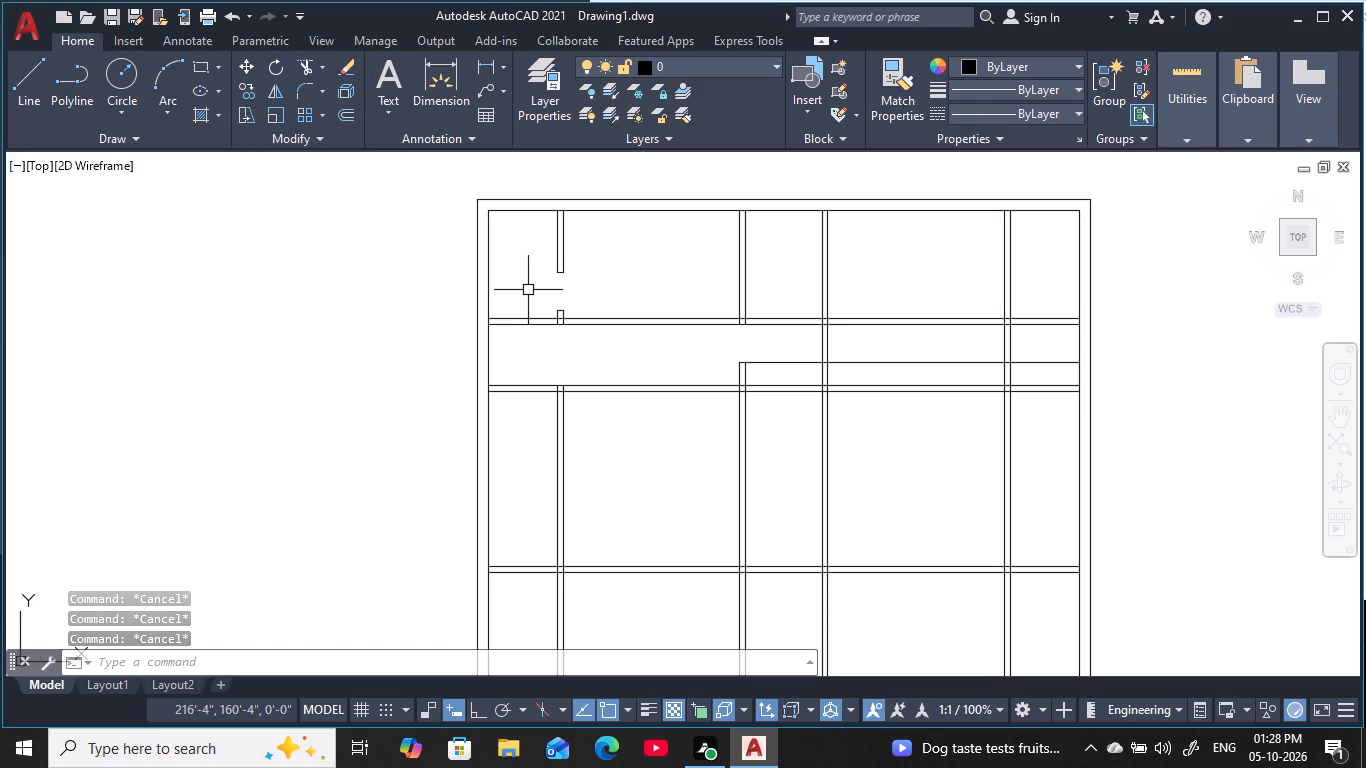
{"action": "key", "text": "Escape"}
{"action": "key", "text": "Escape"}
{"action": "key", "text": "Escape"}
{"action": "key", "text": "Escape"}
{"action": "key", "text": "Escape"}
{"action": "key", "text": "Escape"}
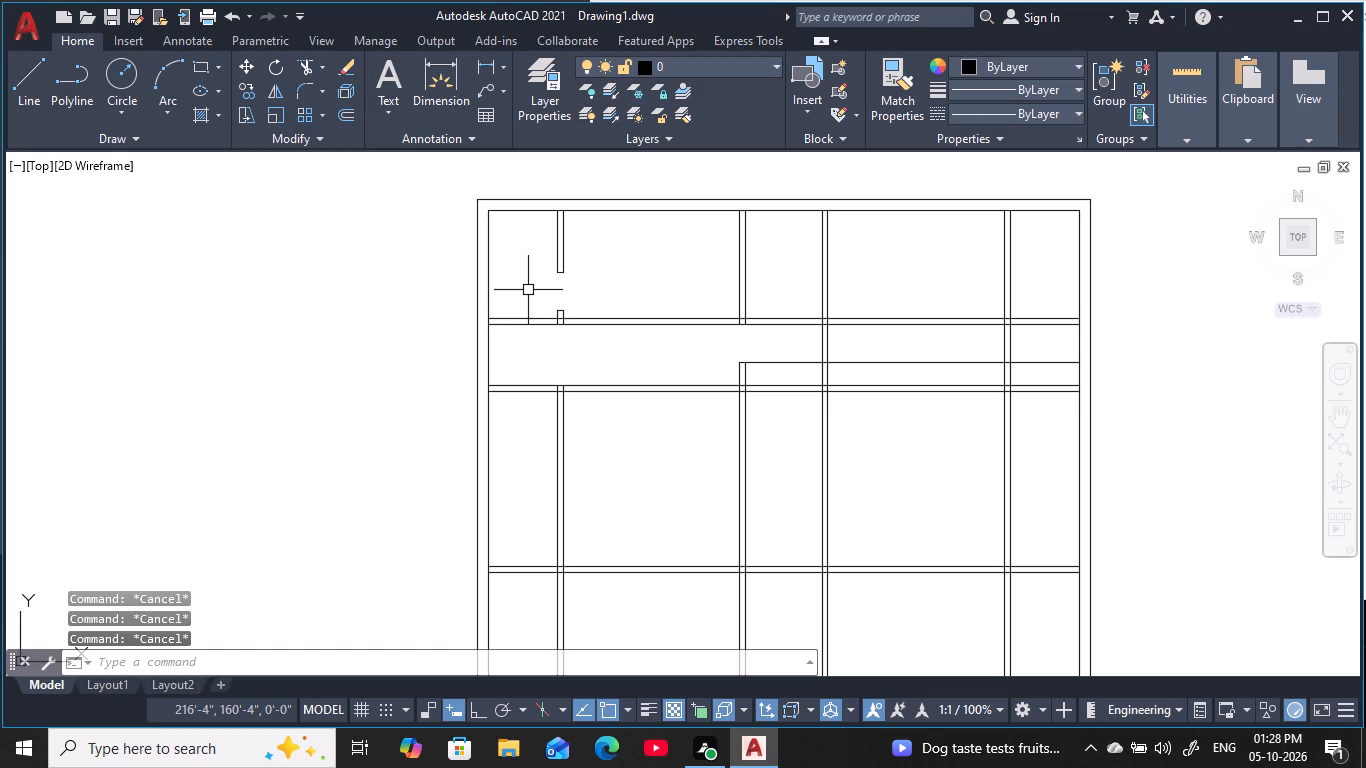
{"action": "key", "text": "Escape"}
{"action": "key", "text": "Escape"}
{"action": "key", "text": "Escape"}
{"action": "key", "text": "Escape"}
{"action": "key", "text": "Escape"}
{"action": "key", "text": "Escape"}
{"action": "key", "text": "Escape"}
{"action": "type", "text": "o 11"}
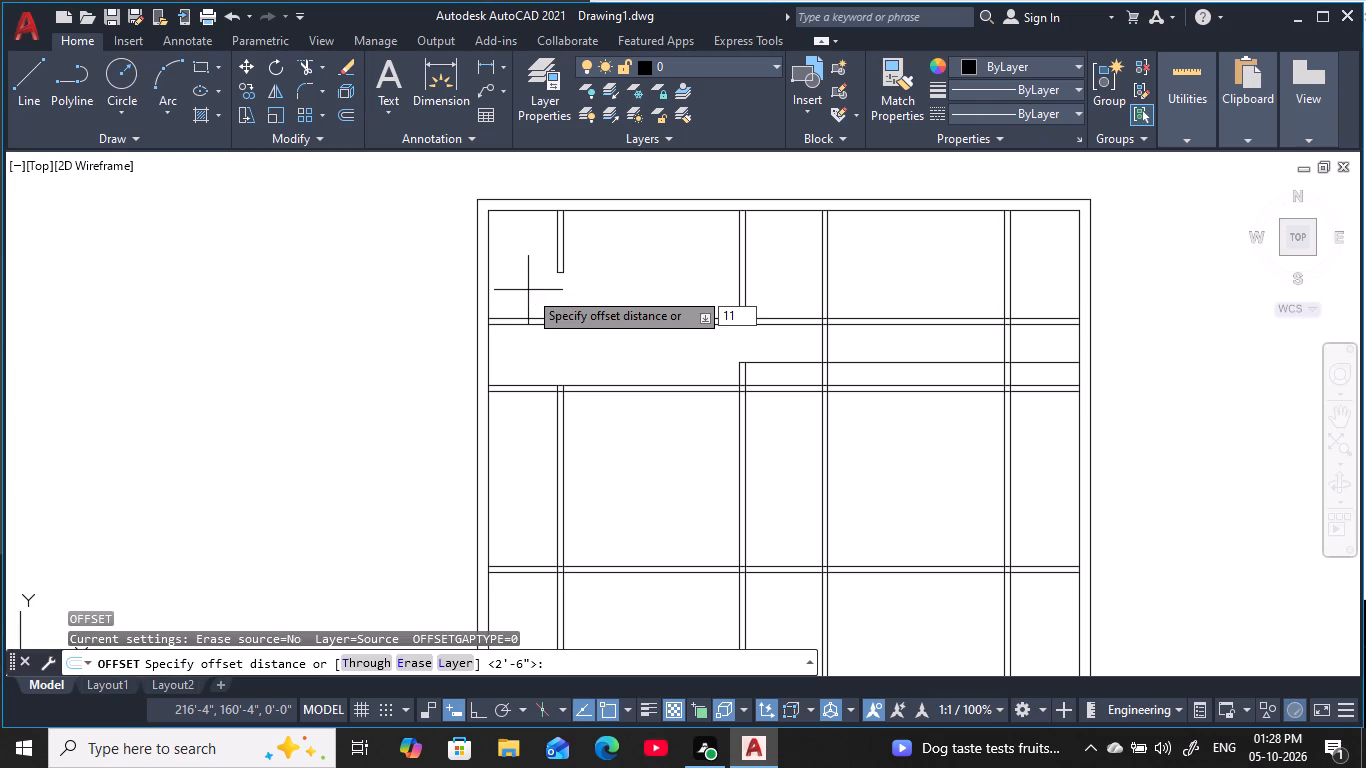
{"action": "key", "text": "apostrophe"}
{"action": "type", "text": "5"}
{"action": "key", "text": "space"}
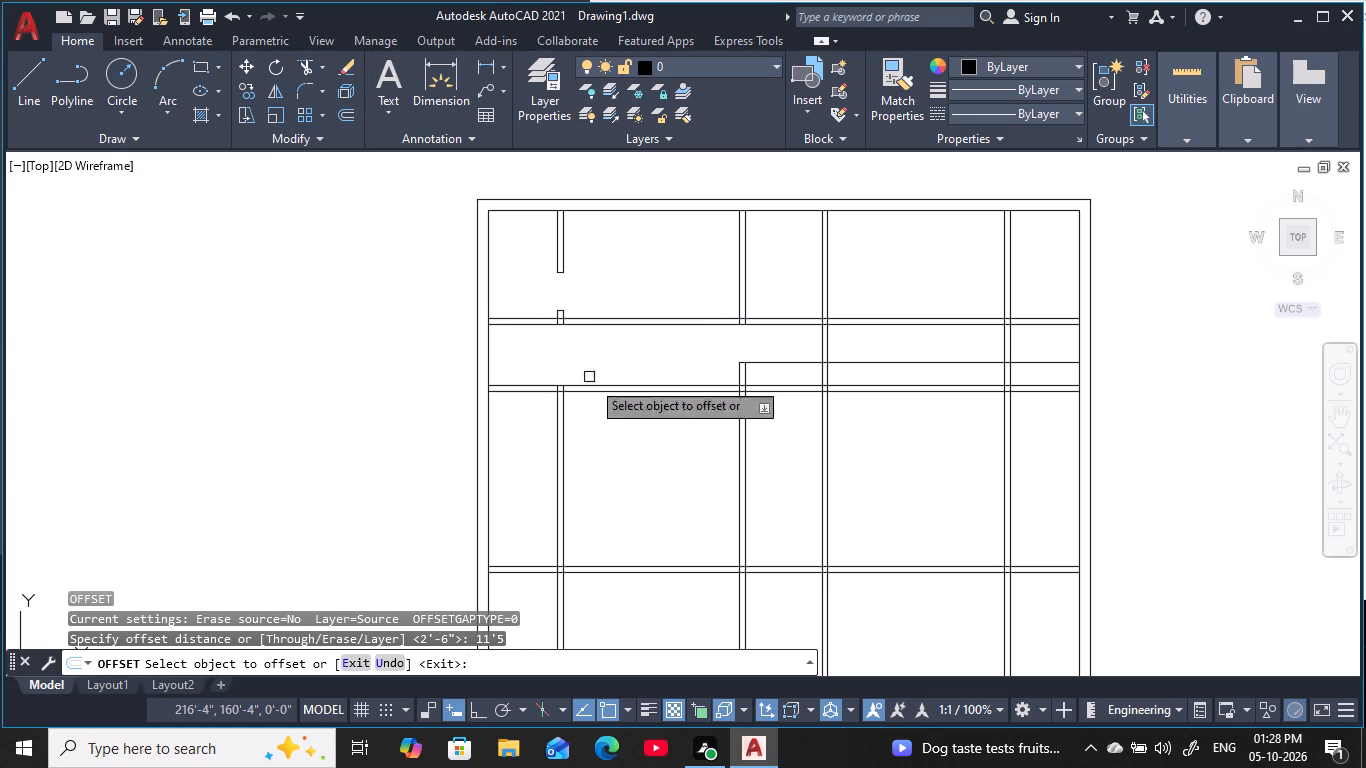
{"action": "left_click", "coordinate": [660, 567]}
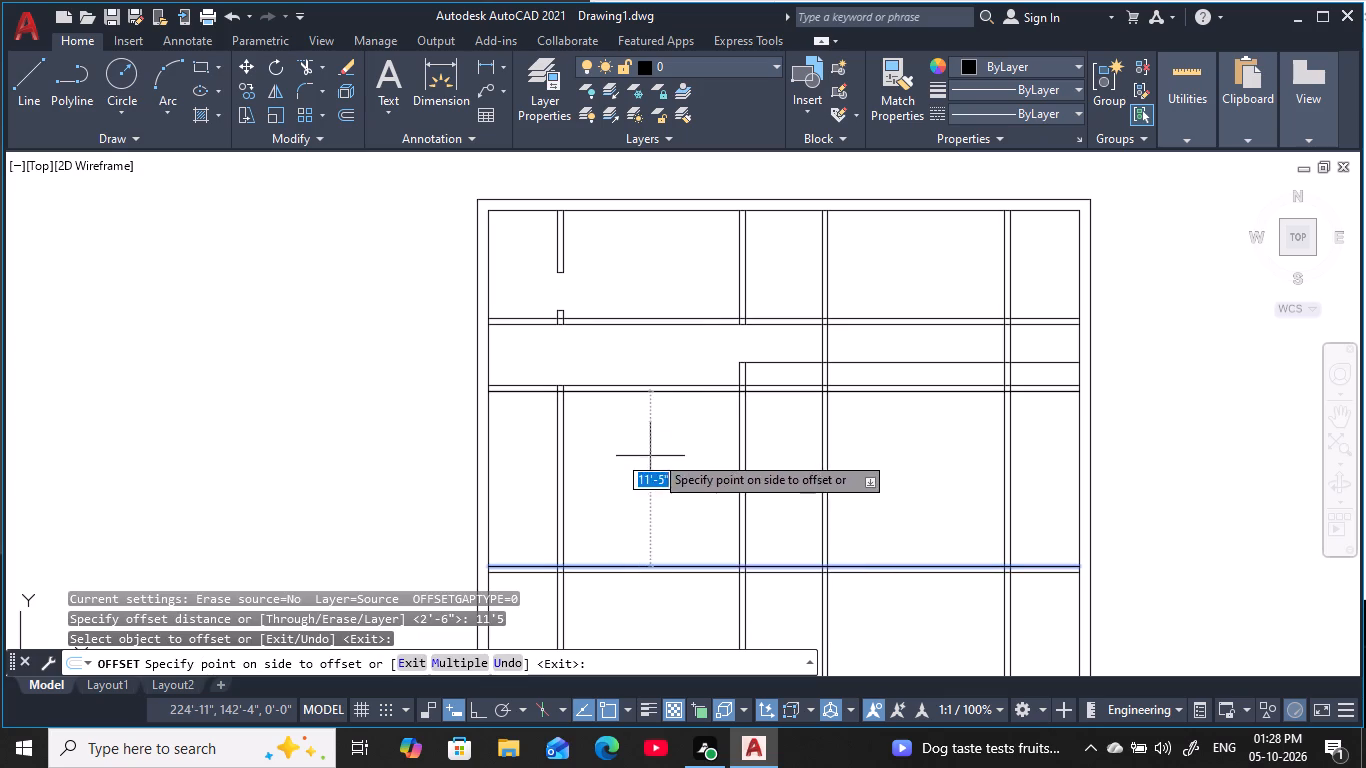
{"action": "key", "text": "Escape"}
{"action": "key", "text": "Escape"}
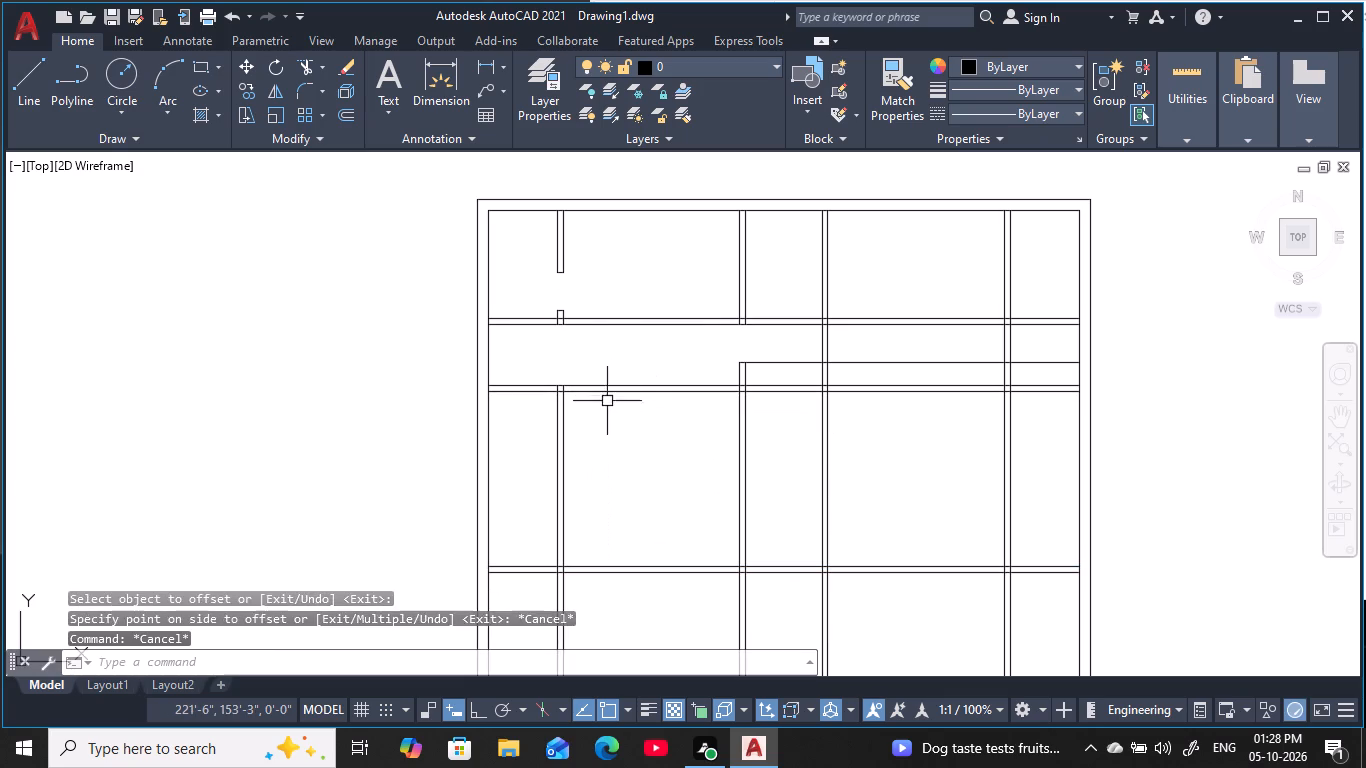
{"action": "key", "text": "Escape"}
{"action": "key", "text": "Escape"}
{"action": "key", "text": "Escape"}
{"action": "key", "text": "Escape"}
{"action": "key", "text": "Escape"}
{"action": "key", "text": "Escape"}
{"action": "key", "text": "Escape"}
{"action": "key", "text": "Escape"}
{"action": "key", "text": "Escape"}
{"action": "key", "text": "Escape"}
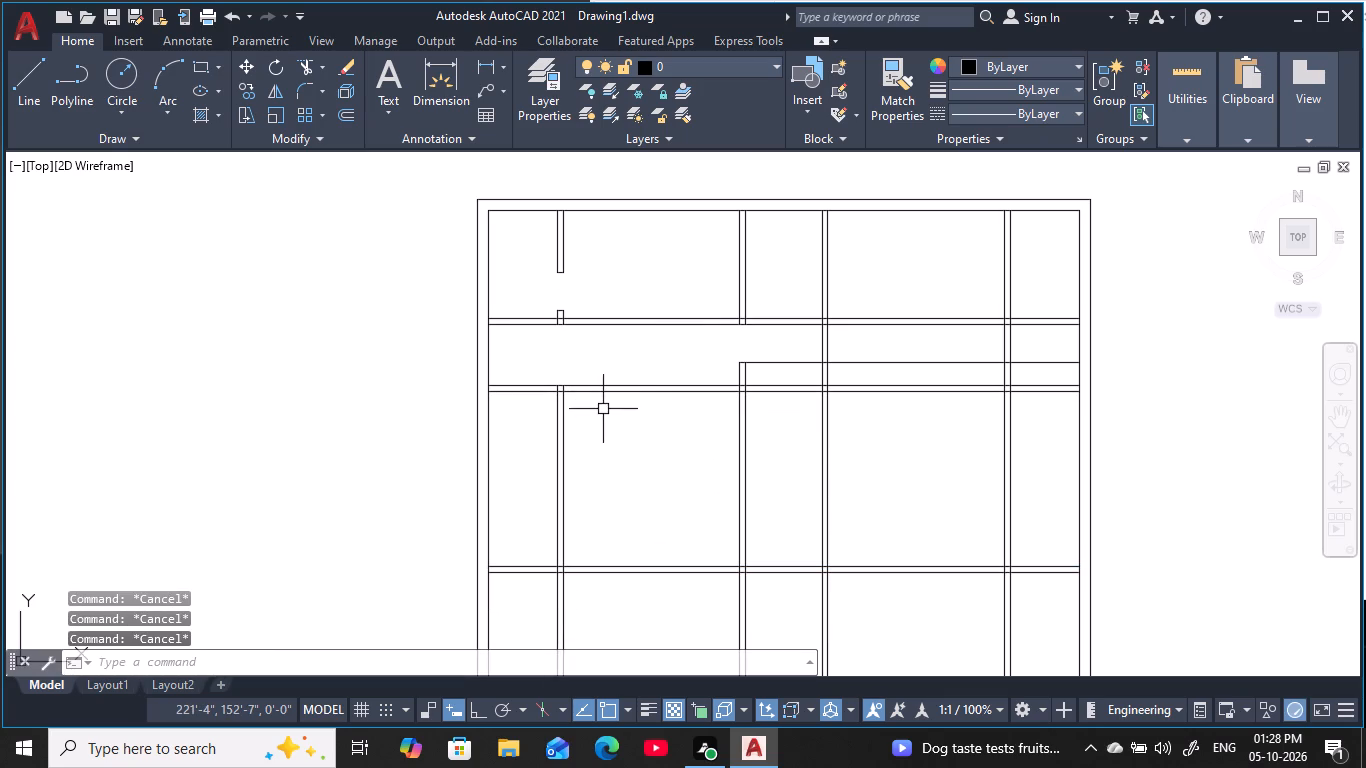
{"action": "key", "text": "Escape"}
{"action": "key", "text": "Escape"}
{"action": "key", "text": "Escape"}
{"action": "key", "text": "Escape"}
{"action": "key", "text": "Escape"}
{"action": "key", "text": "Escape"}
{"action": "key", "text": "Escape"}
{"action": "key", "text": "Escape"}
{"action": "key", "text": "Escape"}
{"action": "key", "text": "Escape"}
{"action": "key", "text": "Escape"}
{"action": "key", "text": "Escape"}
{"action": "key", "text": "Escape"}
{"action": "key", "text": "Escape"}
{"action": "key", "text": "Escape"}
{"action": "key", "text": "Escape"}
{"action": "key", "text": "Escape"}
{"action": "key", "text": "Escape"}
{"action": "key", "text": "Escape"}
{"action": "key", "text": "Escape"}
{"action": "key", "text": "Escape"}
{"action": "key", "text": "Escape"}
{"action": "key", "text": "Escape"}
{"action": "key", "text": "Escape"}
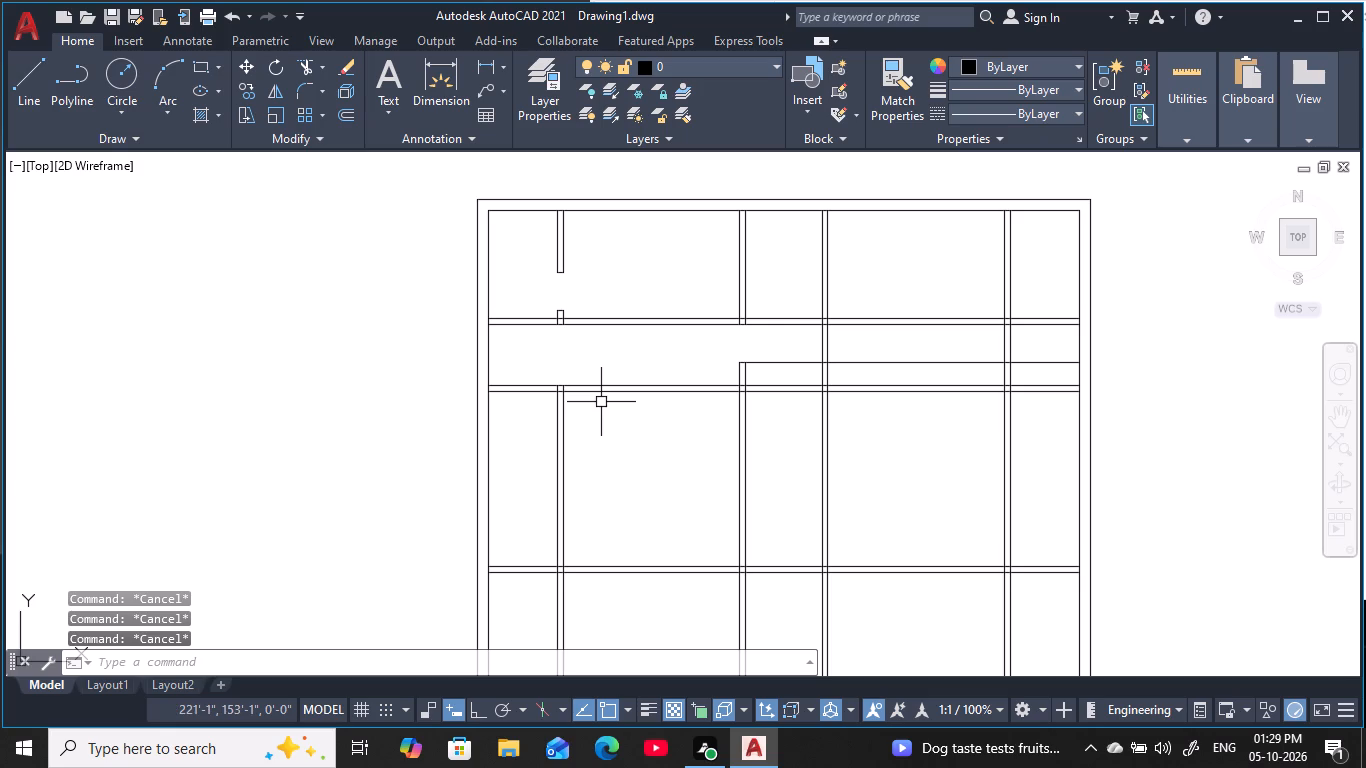
Offset the upper line of the third horizontal partition from the top 7' upward.
{"action": "type", "text": "o 7"}
{"action": "key", "text": "apostrophe"}
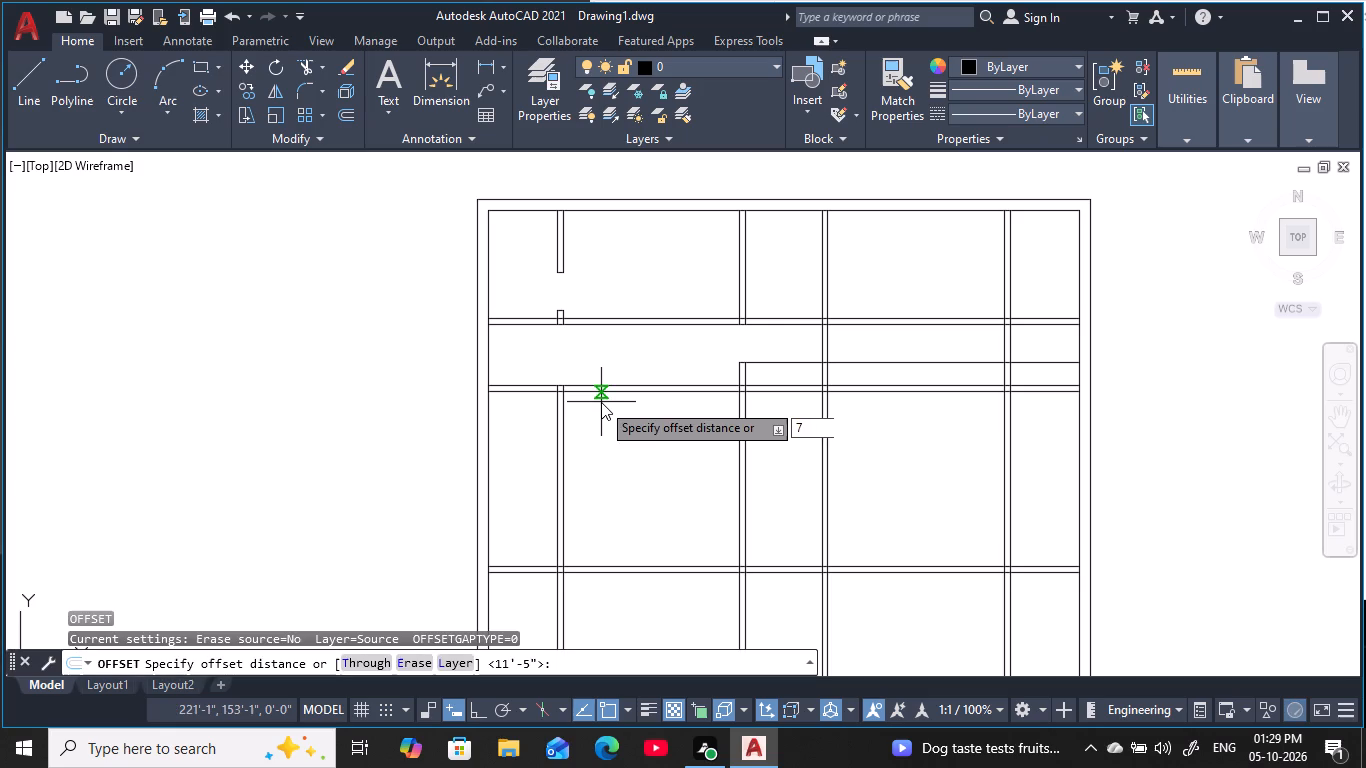
{"action": "key", "text": "space"}
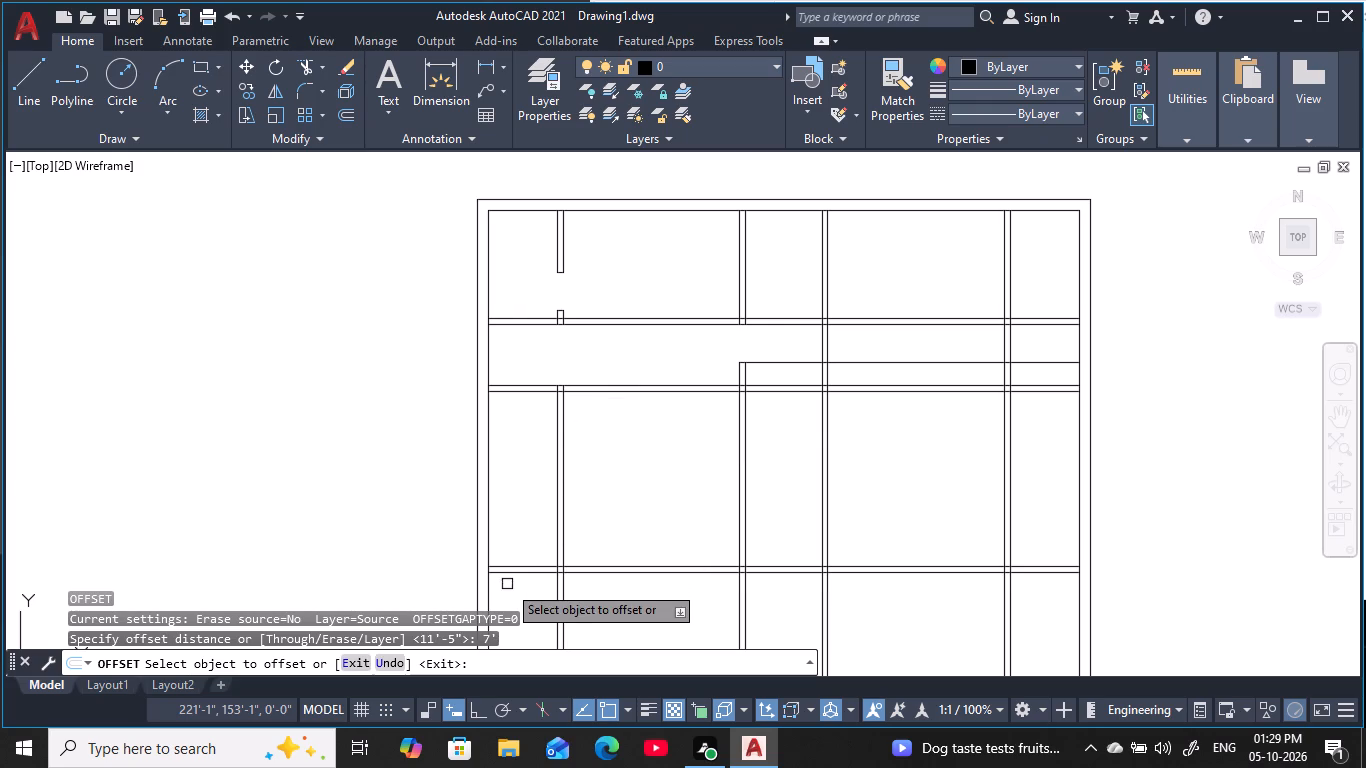
{"action": "left_click", "coordinate": [517, 566]}
{"action": "left_click", "coordinate": [520, 429]}
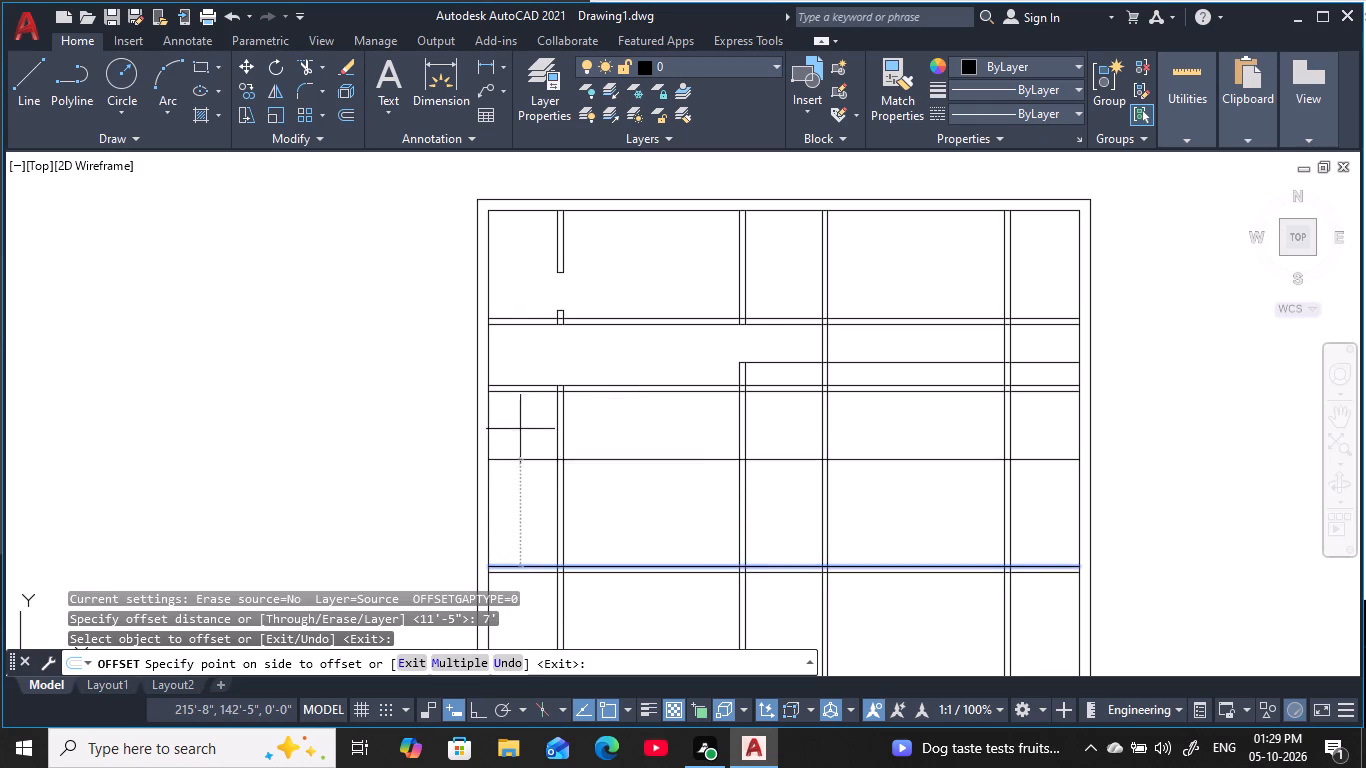
{"action": "key", "text": "Escape"}
{"action": "key", "text": "Escape"}
{"action": "key", "text": "Escape"}
{"action": "key", "text": "Escape"}
{"action": "key", "text": "Escape"}
{"action": "key", "text": "Escape"}
Offset the new line above the third horizontal partition 5" upward to form a new partition.
{"action": "type", "text": "o"}
{"action": "key", "text": "space"}
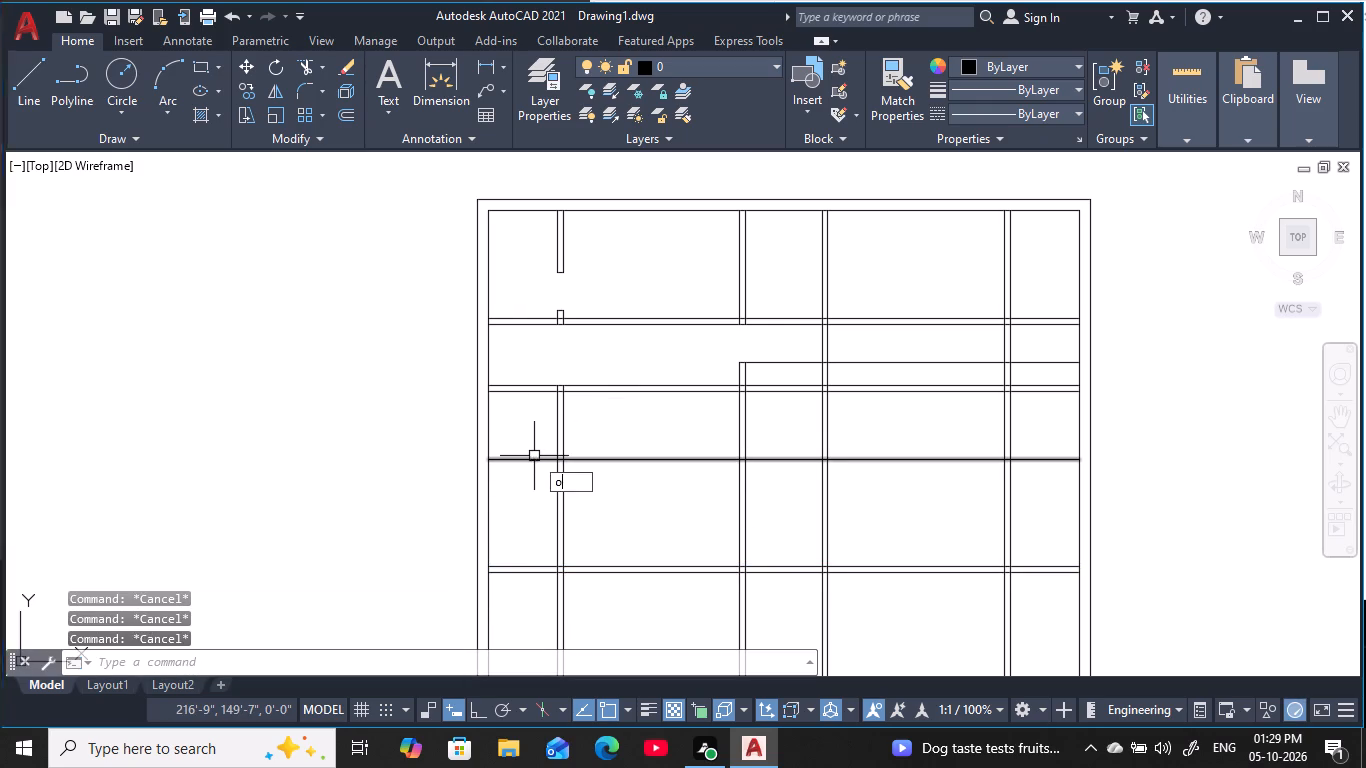
{"action": "type", "text": "5"}
{"action": "key", "text": "space"}
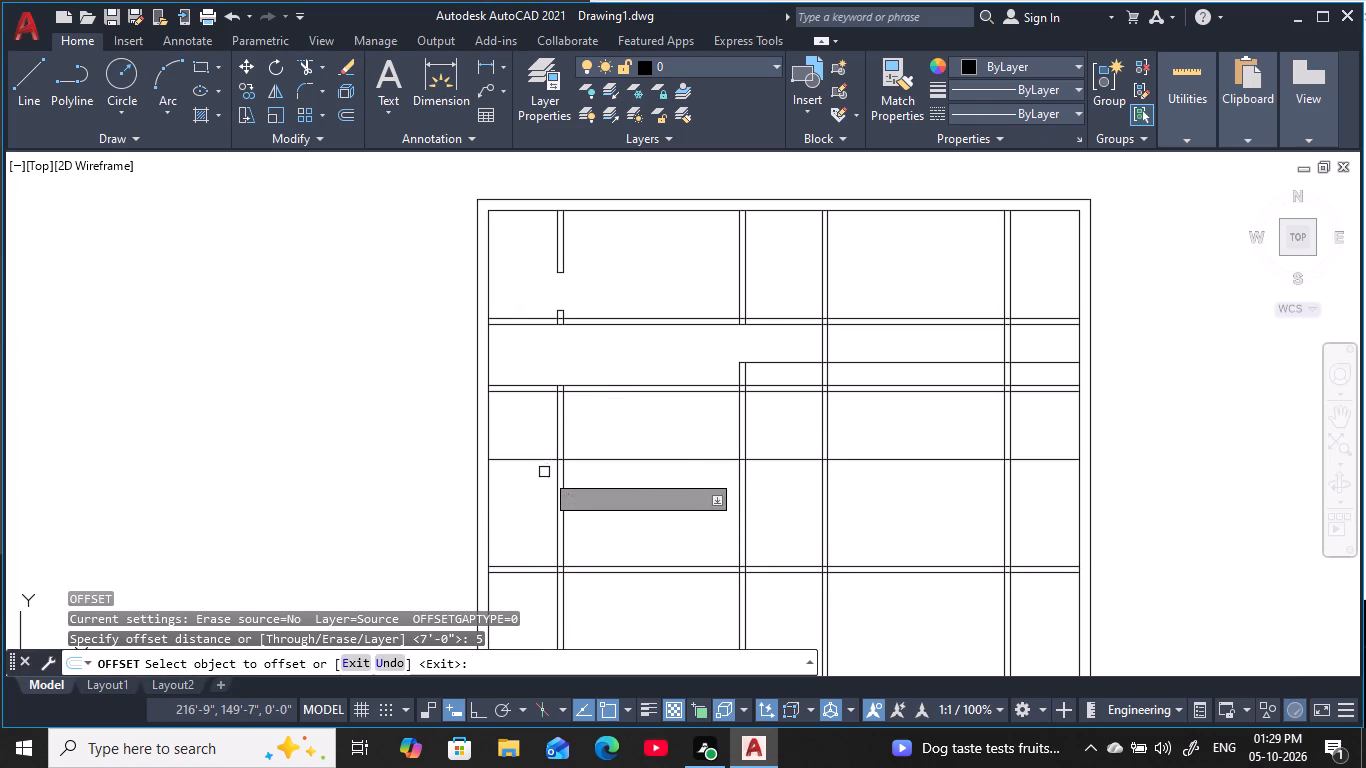
{"action": "left_click", "coordinate": [543, 460]}
{"action": "left_click", "coordinate": [539, 423]}
{"action": "key", "text": "Escape"}
{"action": "key", "text": "Escape"}
{"action": "key", "text": "Escape"}
{"action": "key", "text": "Escape"}
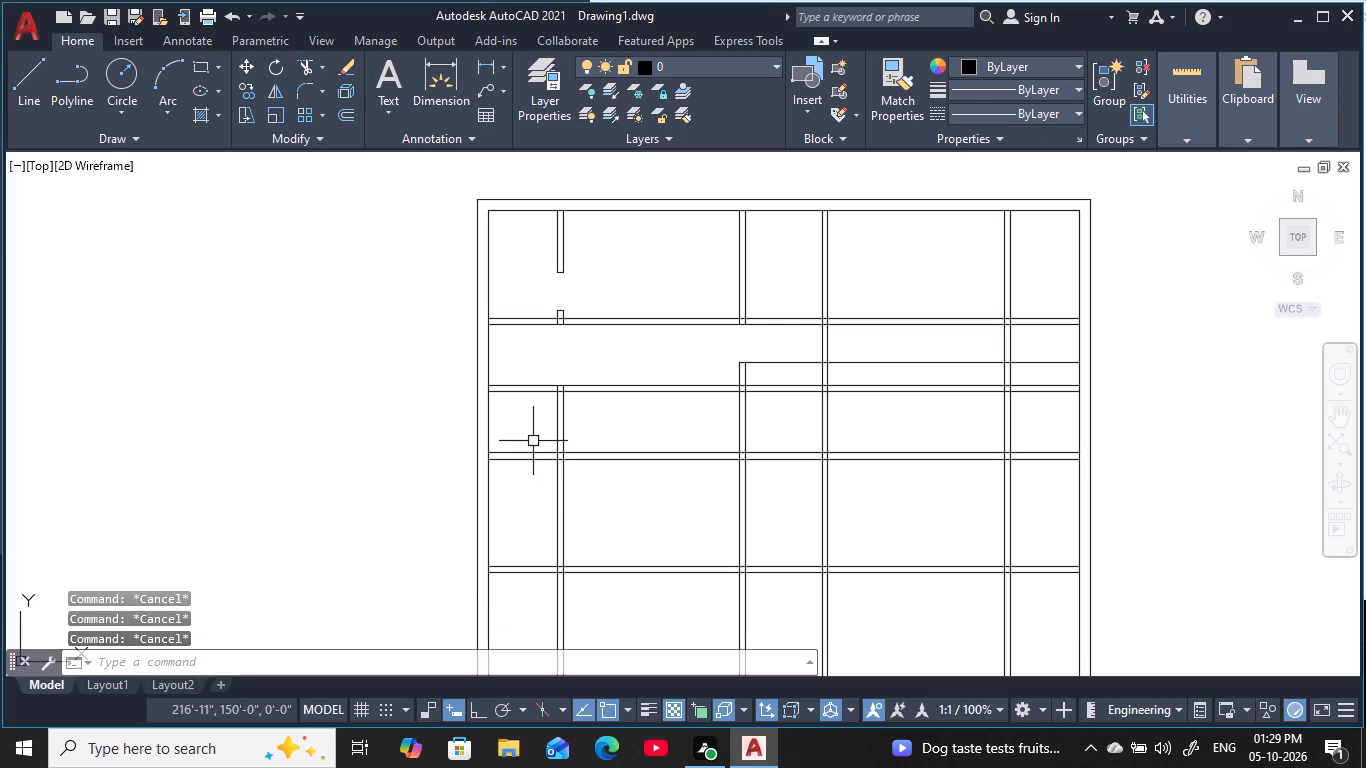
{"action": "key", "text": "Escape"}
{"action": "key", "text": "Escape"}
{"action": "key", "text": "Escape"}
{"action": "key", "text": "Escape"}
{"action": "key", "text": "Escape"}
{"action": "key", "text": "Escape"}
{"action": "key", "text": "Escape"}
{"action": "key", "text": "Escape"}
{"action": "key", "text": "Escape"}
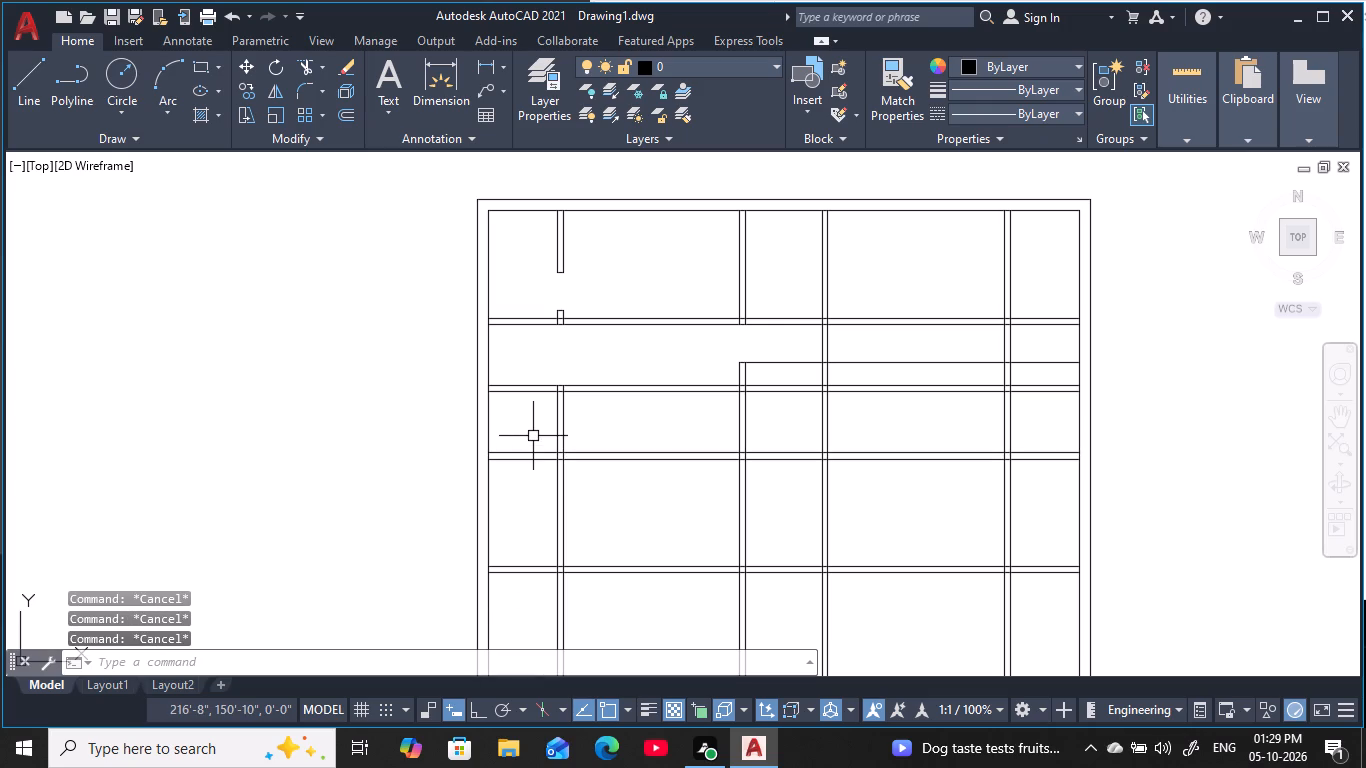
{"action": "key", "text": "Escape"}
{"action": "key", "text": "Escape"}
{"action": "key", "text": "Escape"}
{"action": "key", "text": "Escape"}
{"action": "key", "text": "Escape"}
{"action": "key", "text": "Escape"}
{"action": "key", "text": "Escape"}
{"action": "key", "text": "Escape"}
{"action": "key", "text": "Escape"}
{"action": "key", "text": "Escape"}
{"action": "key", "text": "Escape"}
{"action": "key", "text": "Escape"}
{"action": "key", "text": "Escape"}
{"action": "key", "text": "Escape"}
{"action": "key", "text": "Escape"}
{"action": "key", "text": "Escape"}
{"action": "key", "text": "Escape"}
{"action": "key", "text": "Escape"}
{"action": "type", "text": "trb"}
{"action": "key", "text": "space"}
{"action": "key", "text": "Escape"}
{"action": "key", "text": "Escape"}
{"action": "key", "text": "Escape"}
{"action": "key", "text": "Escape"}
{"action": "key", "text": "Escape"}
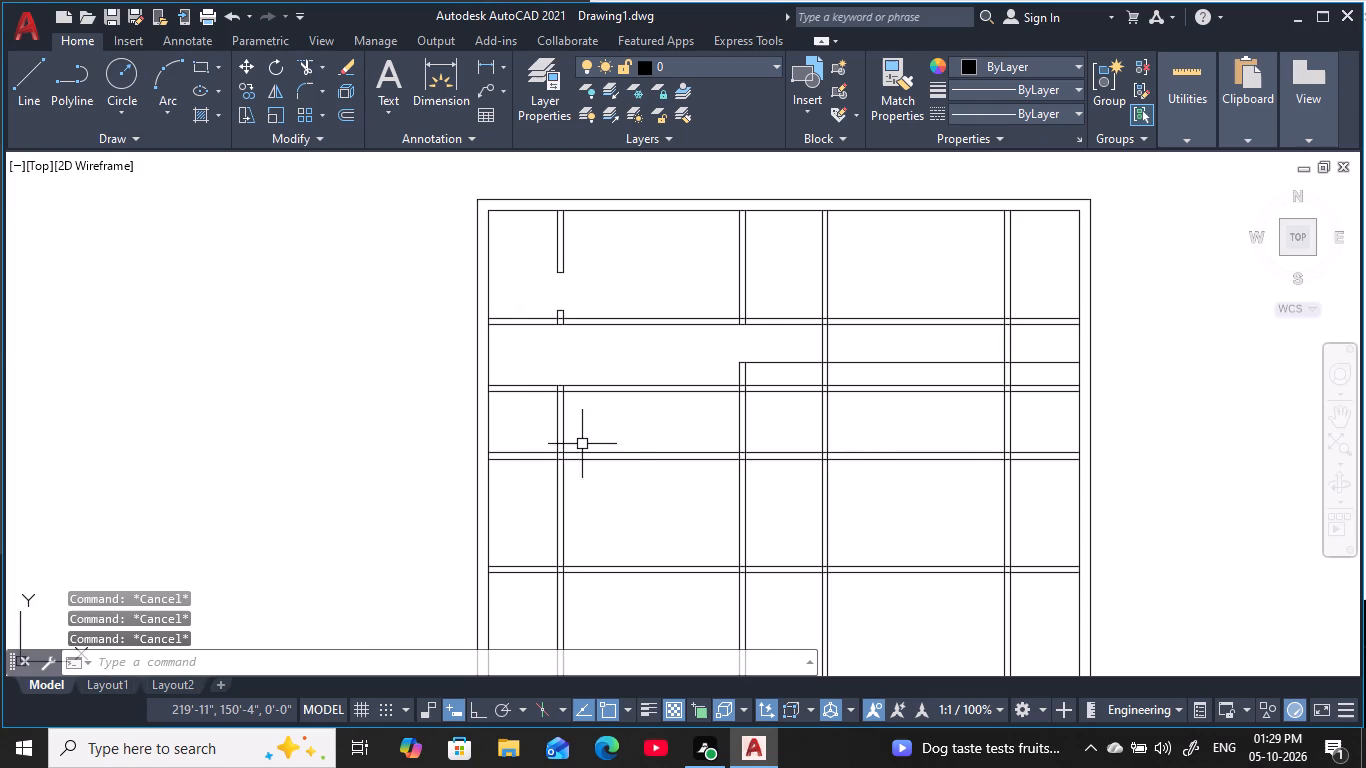
Trim the first vertical partition between the second and new horizontal partitions, and the second horizontal partition from the exterior wall to the first vertical partition.
{"action": "type", "text": "tr"}
{"action": "key", "text": "space"}
{"action": "left_click", "coordinate": [587, 430]}
{"action": "left_click", "coordinate": [540, 431]}
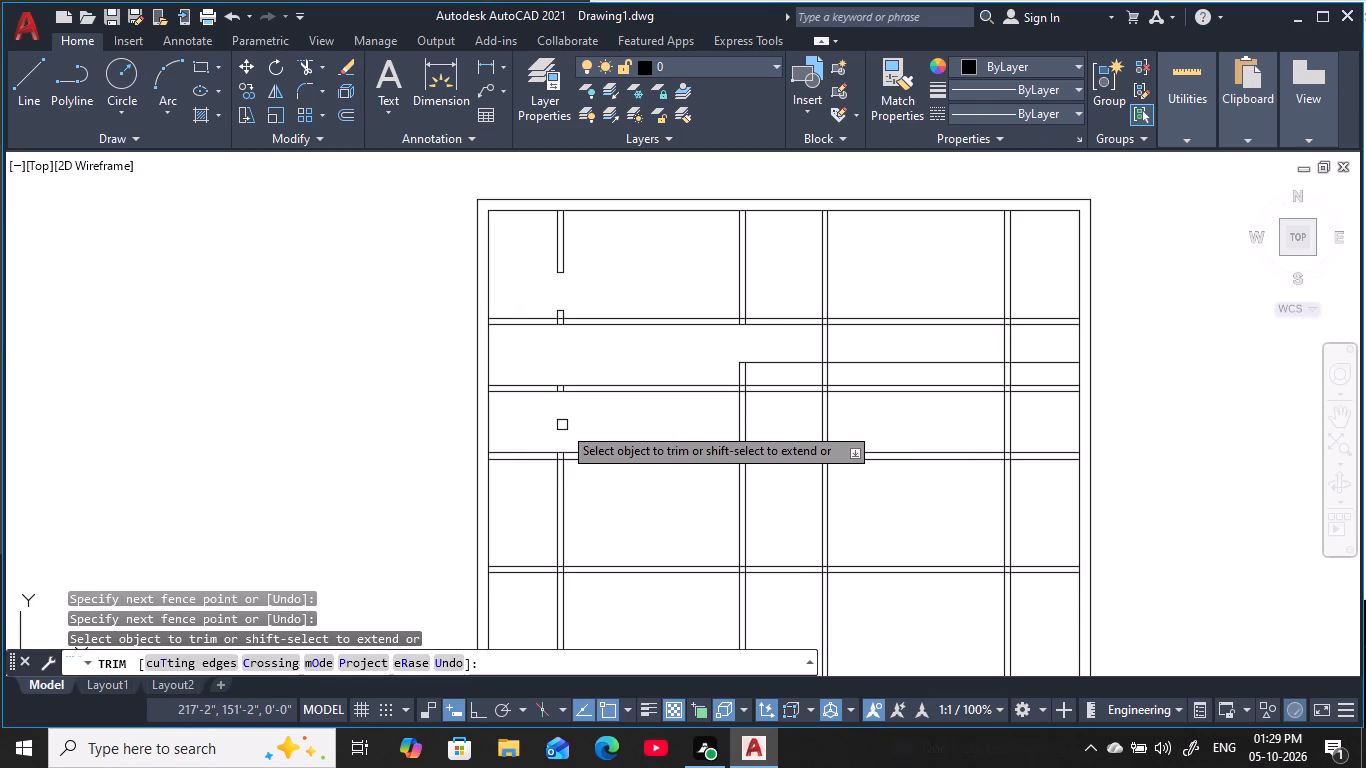
{"action": "left_click", "coordinate": [520, 365]}
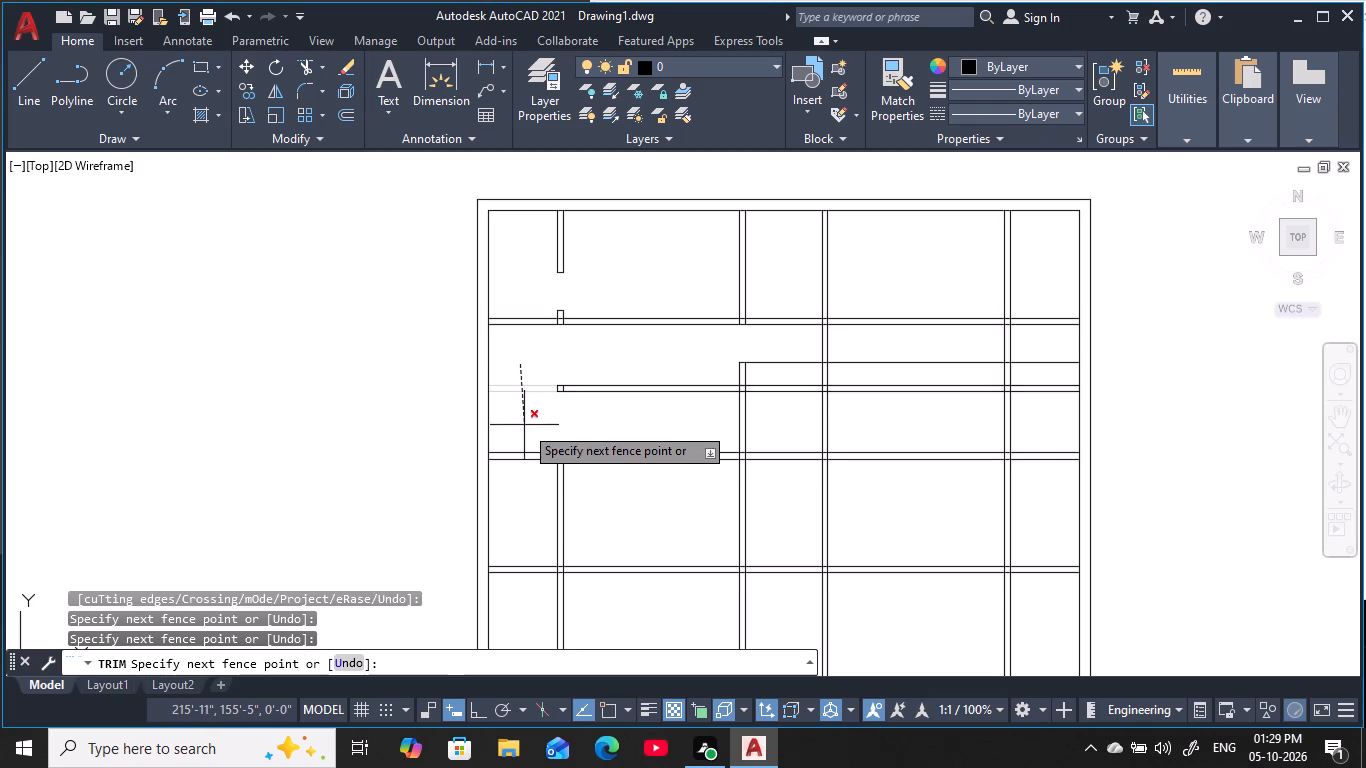
{"action": "left_click", "coordinate": [524, 425]}
{"action": "middle_click_drag", "start_coordinate": [584, 431], "coordinate": [601, 376]}
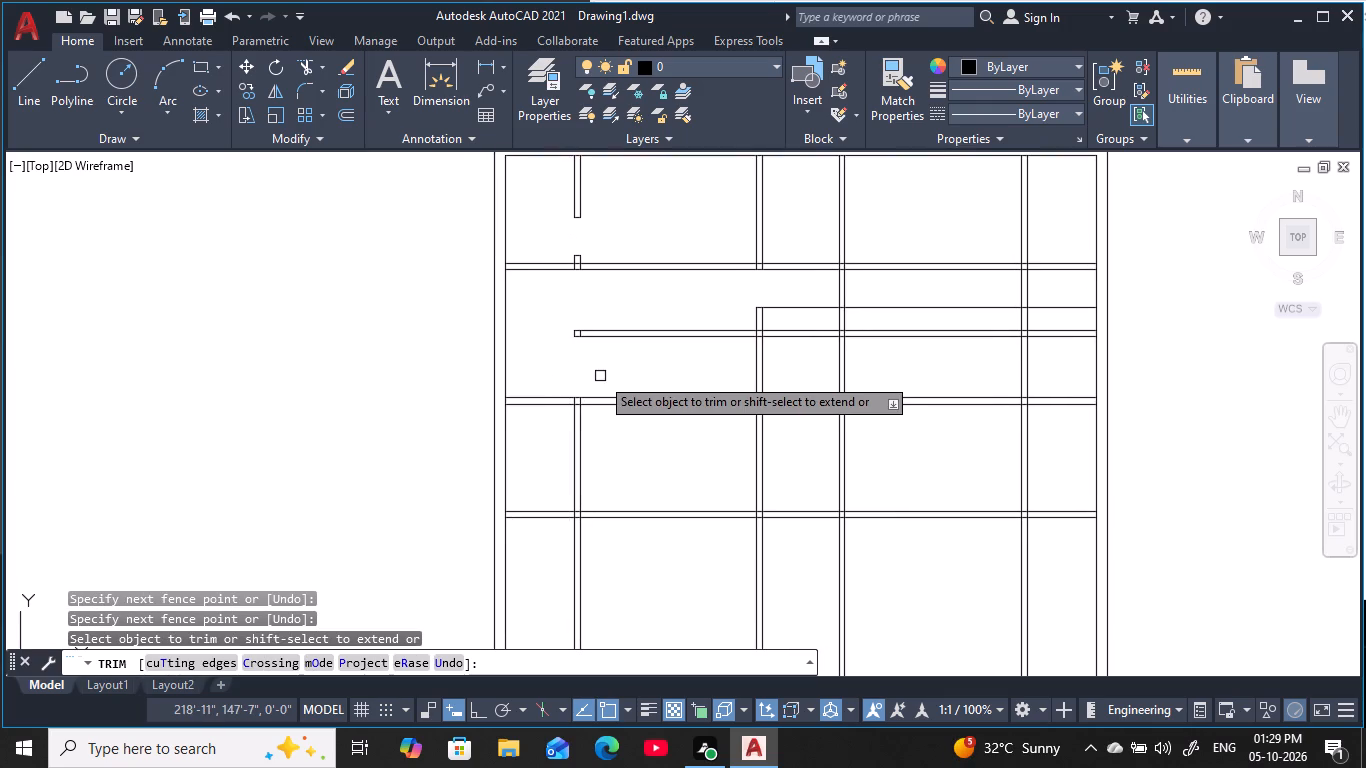
{"action": "key", "text": "Escape"}
{"action": "key", "text": "Escape"}
{"action": "key", "text": "Escape"}
{"action": "key", "text": "Escape"}
{"action": "key", "text": "Escape"}
{"action": "key", "text": "Escape"}
{"action": "key", "text": "Escape"}
{"action": "key", "text": "Escape"}
{"action": "key", "text": "Escape"}
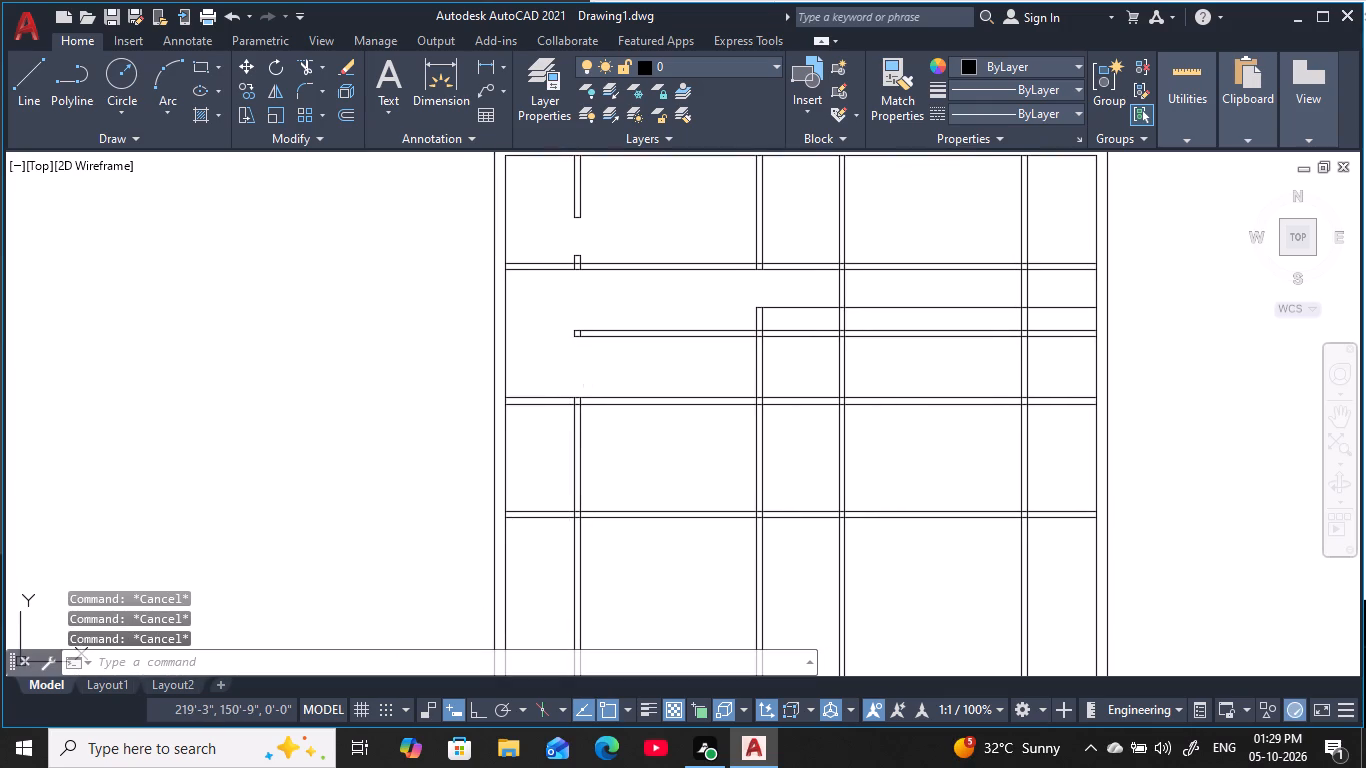
{"action": "key", "text": "Escape"}
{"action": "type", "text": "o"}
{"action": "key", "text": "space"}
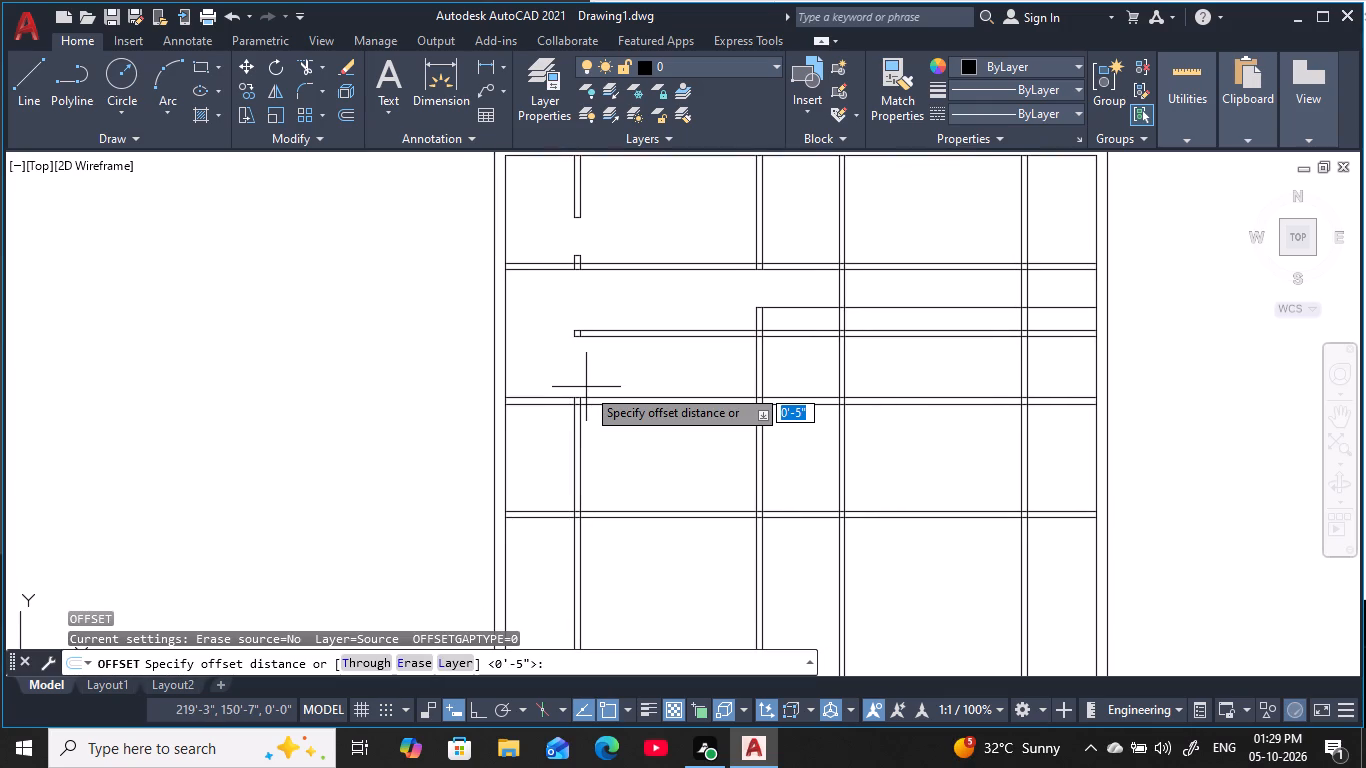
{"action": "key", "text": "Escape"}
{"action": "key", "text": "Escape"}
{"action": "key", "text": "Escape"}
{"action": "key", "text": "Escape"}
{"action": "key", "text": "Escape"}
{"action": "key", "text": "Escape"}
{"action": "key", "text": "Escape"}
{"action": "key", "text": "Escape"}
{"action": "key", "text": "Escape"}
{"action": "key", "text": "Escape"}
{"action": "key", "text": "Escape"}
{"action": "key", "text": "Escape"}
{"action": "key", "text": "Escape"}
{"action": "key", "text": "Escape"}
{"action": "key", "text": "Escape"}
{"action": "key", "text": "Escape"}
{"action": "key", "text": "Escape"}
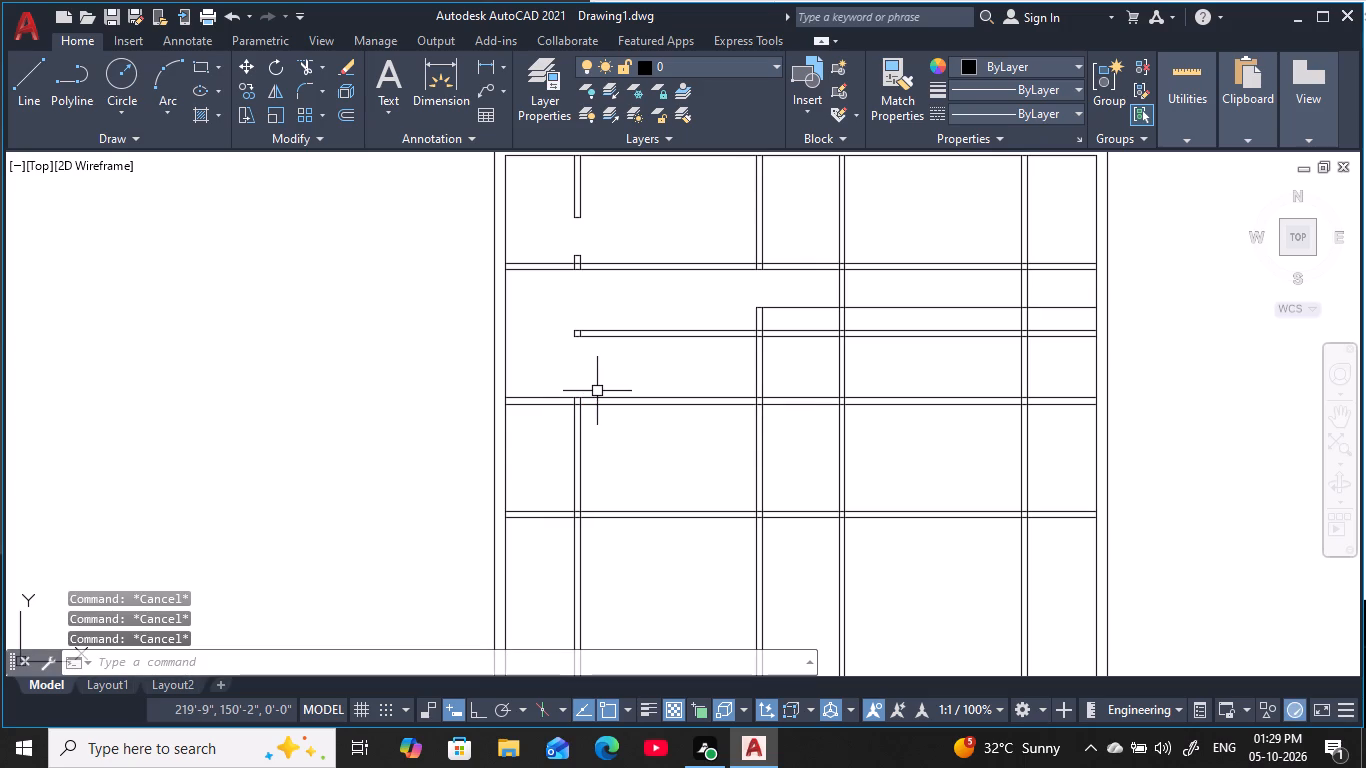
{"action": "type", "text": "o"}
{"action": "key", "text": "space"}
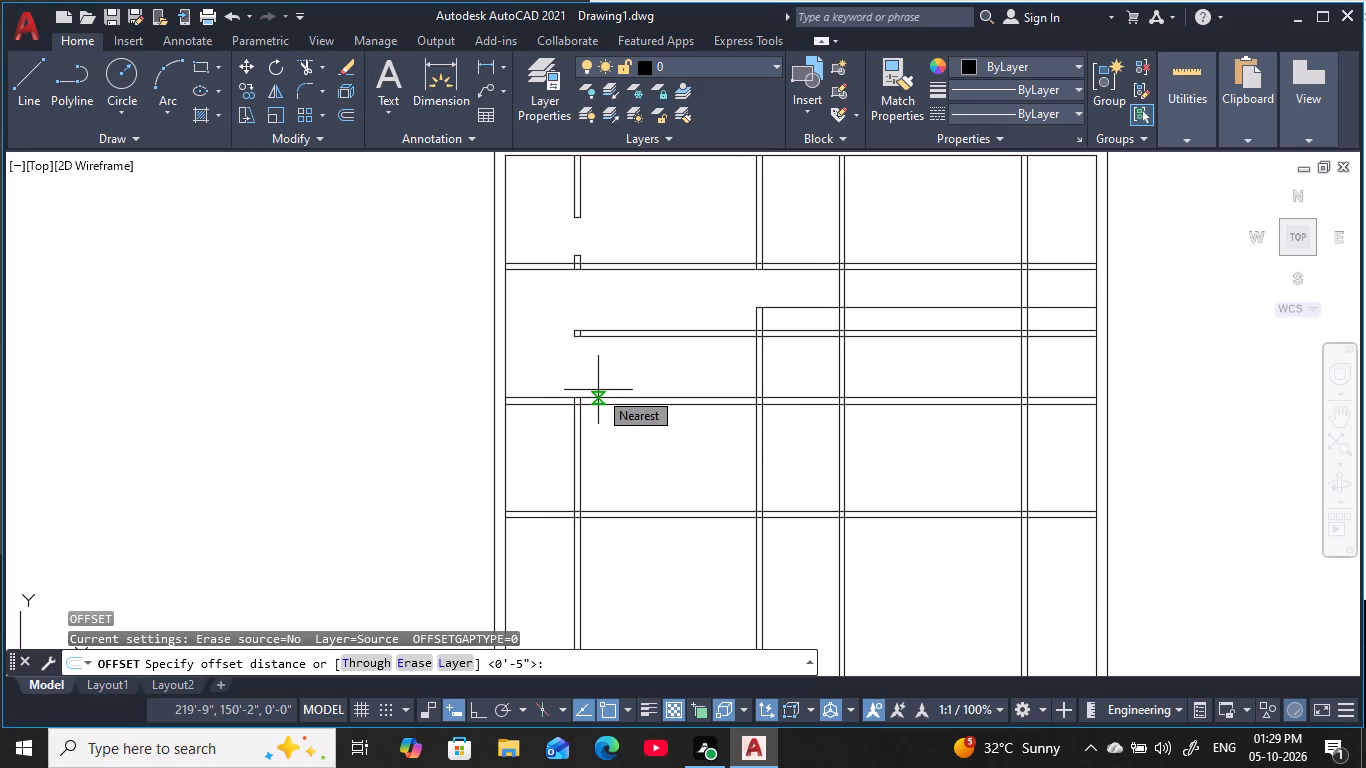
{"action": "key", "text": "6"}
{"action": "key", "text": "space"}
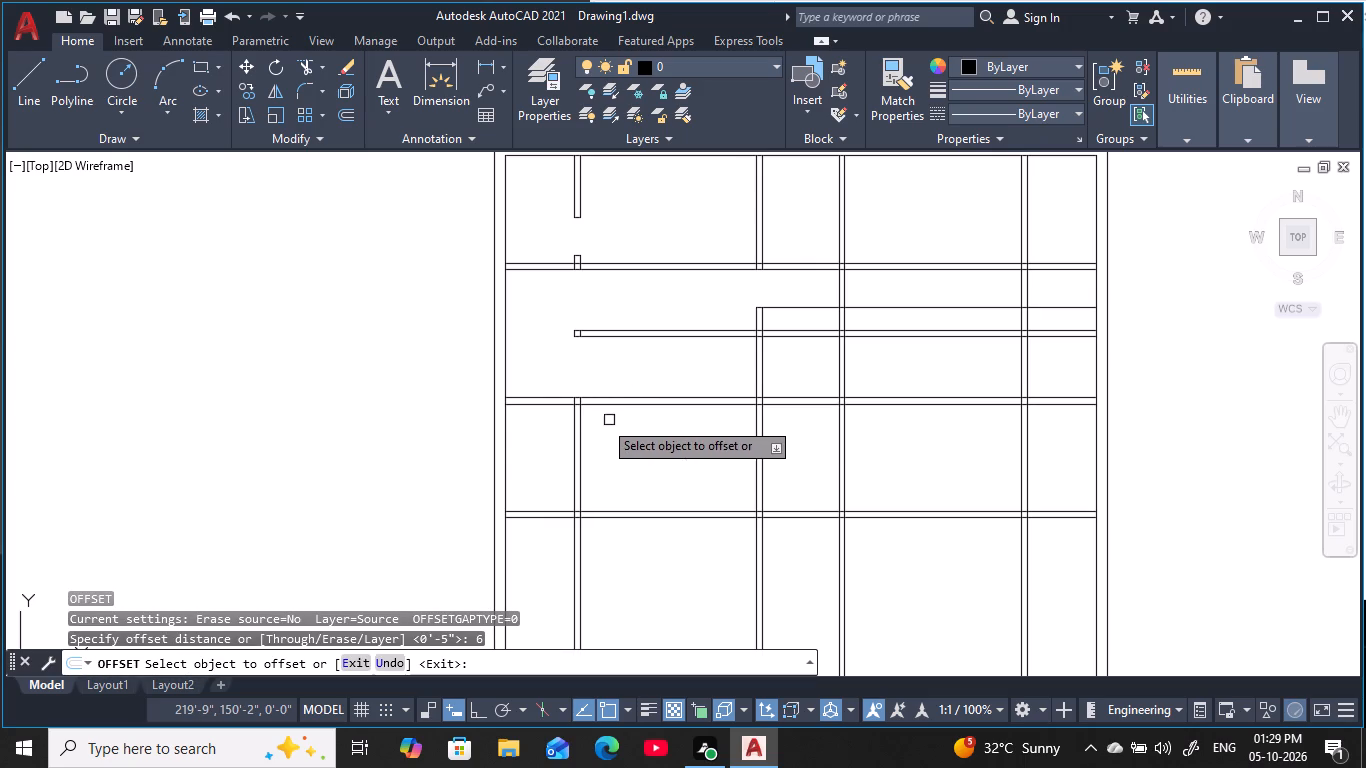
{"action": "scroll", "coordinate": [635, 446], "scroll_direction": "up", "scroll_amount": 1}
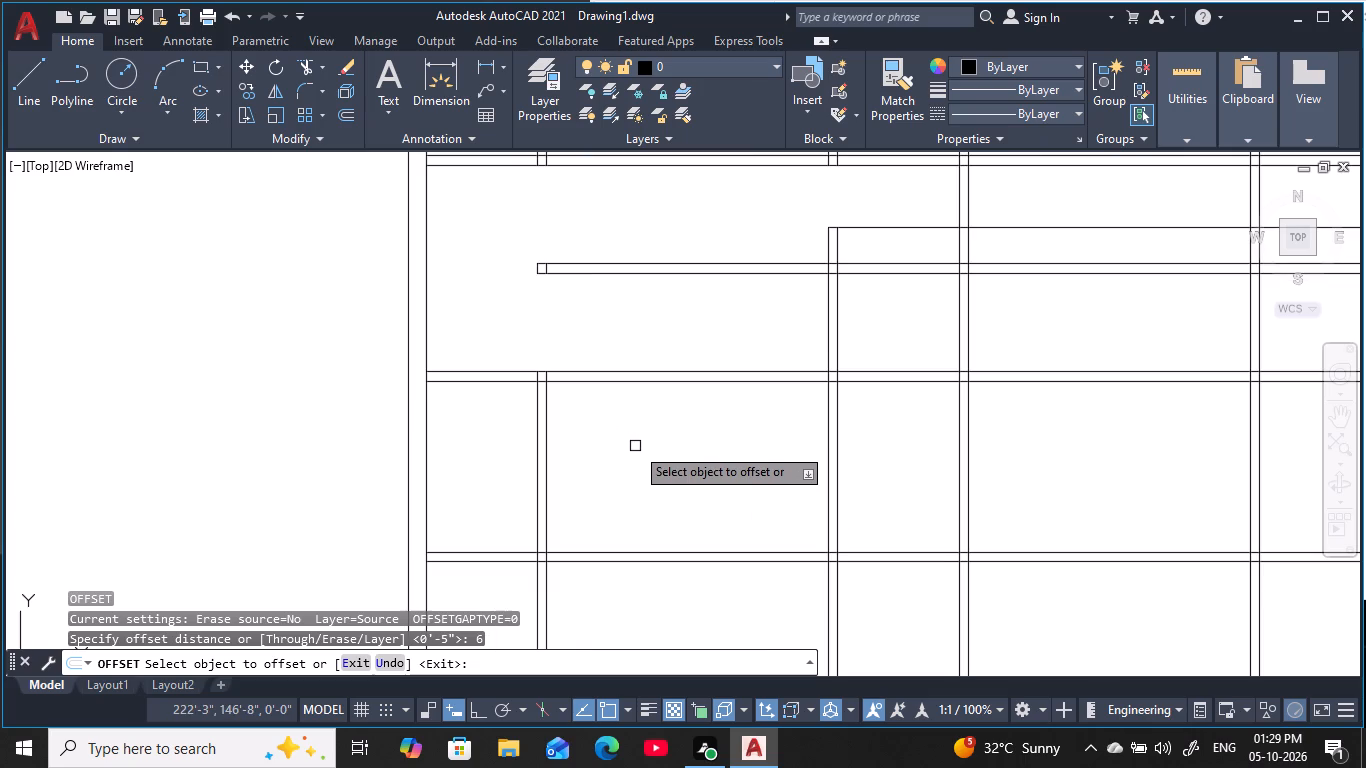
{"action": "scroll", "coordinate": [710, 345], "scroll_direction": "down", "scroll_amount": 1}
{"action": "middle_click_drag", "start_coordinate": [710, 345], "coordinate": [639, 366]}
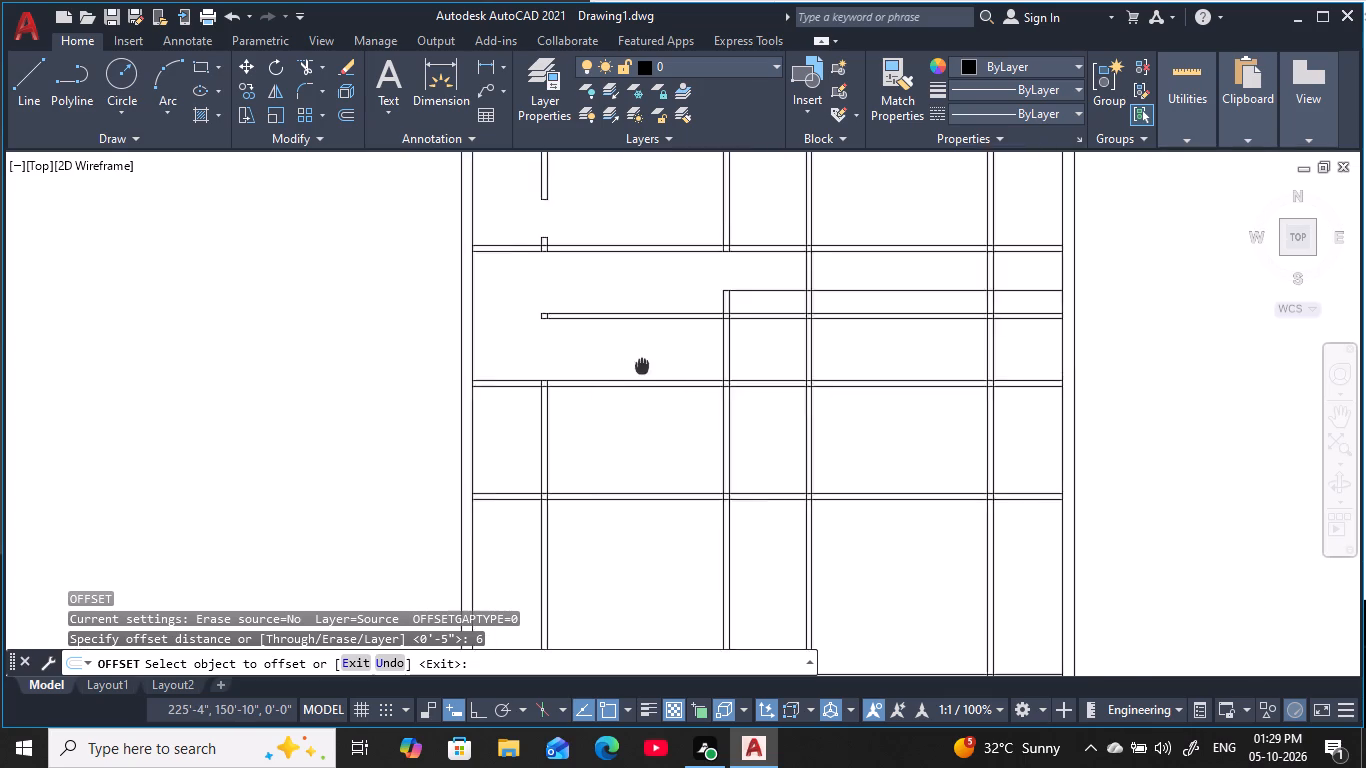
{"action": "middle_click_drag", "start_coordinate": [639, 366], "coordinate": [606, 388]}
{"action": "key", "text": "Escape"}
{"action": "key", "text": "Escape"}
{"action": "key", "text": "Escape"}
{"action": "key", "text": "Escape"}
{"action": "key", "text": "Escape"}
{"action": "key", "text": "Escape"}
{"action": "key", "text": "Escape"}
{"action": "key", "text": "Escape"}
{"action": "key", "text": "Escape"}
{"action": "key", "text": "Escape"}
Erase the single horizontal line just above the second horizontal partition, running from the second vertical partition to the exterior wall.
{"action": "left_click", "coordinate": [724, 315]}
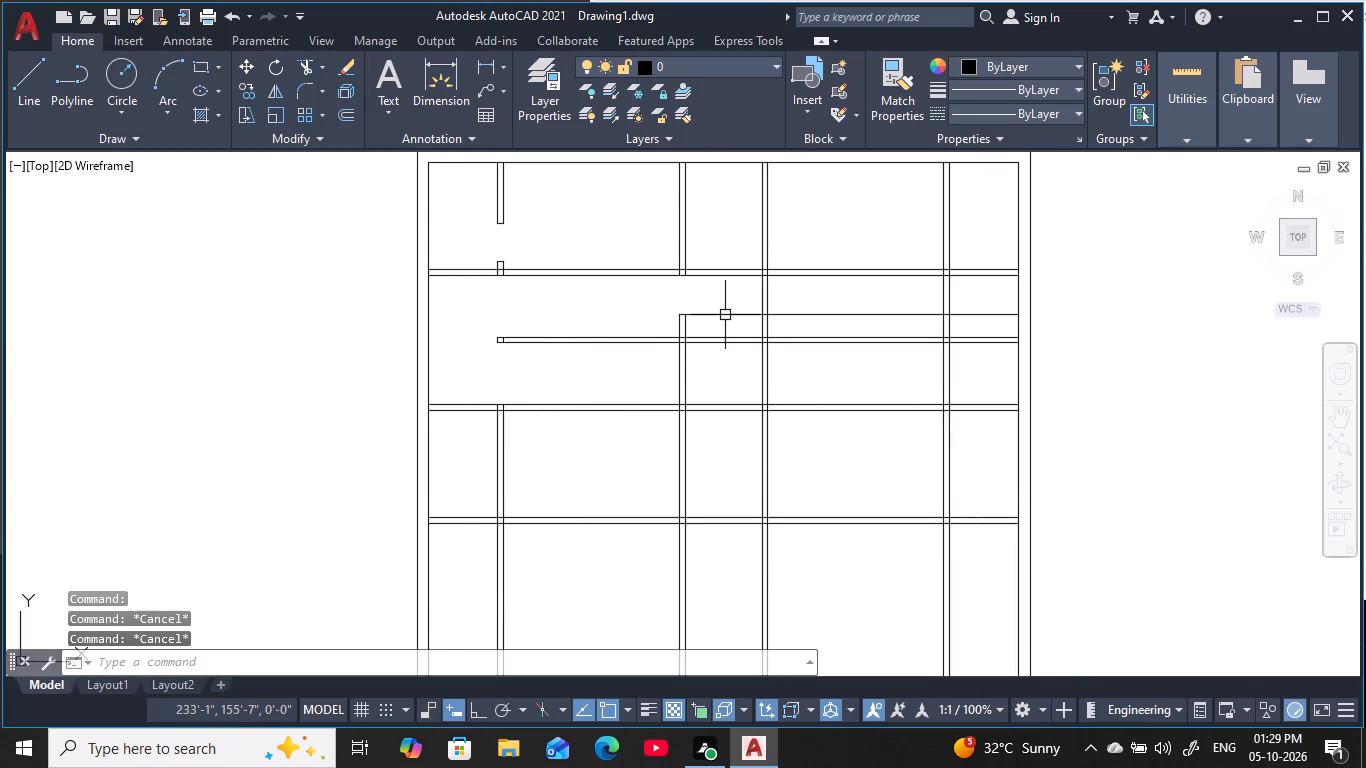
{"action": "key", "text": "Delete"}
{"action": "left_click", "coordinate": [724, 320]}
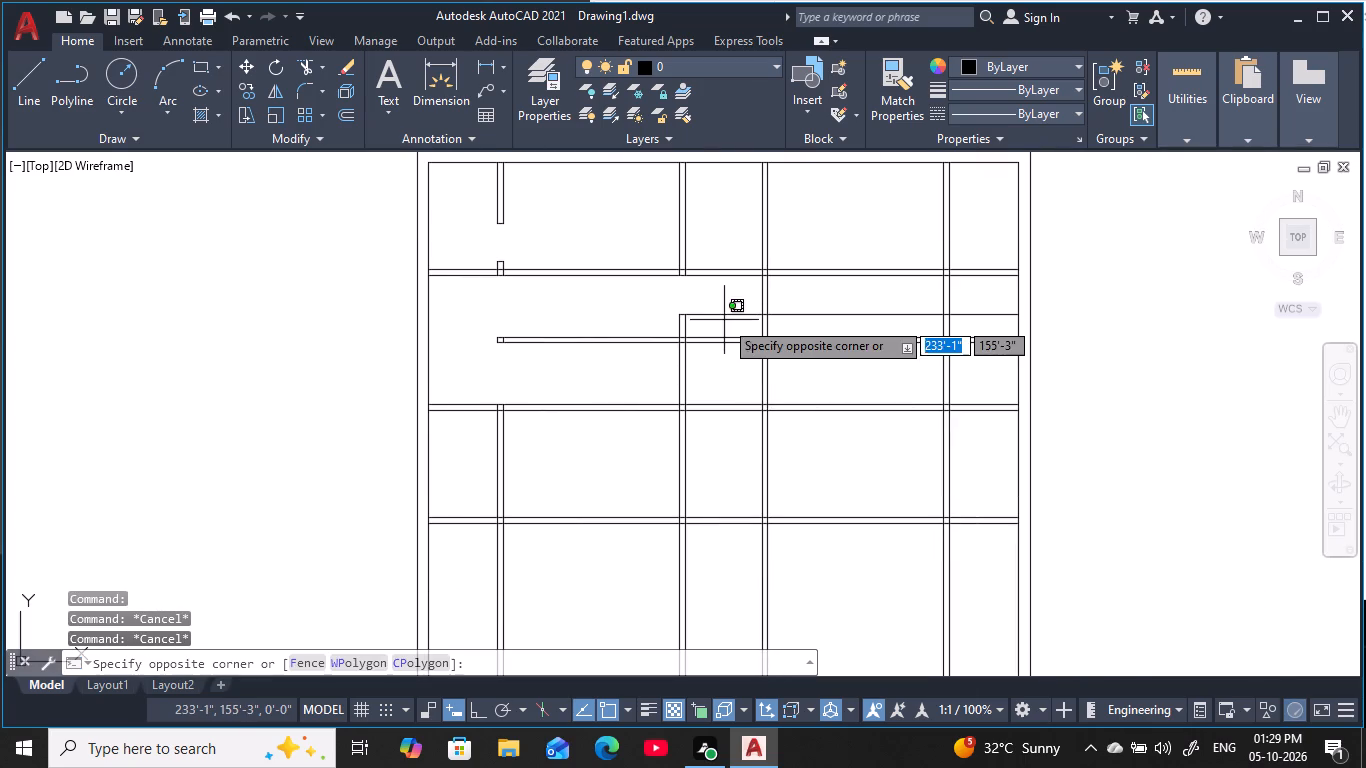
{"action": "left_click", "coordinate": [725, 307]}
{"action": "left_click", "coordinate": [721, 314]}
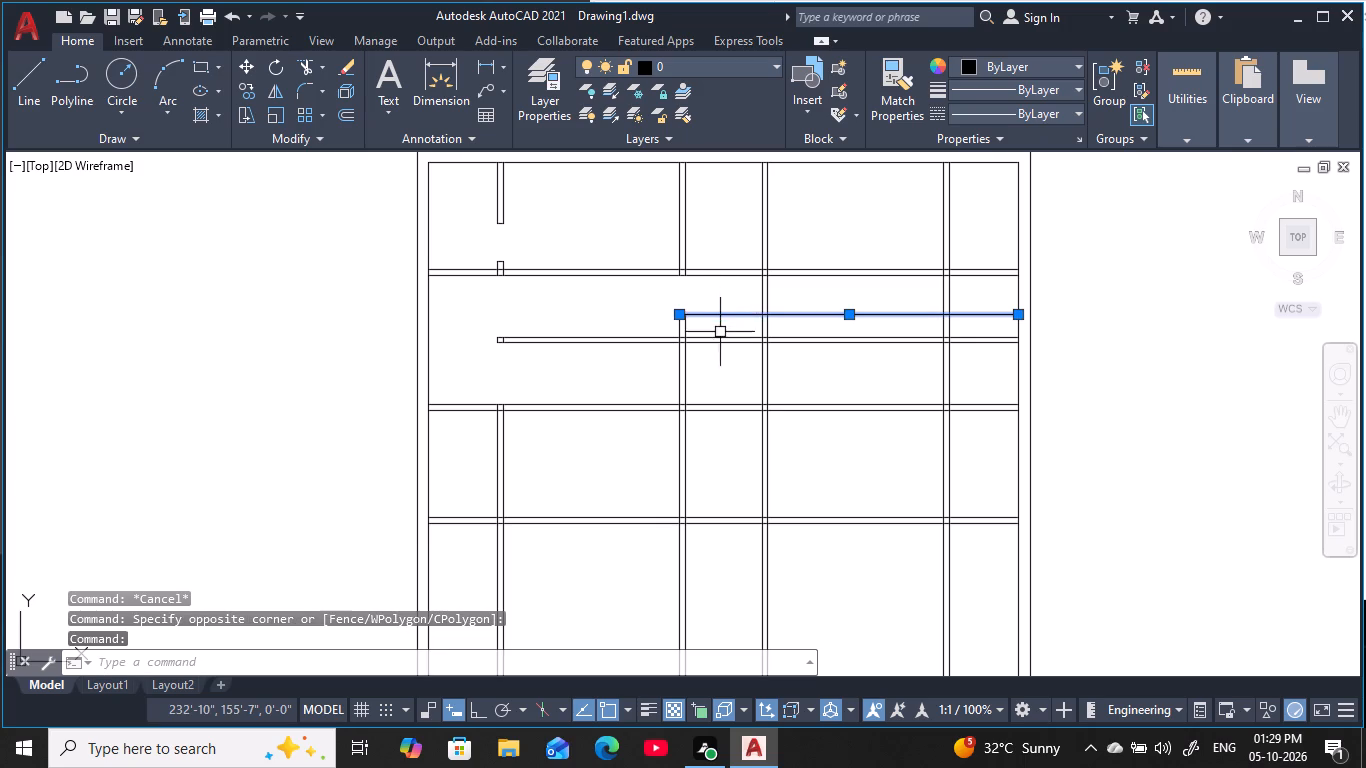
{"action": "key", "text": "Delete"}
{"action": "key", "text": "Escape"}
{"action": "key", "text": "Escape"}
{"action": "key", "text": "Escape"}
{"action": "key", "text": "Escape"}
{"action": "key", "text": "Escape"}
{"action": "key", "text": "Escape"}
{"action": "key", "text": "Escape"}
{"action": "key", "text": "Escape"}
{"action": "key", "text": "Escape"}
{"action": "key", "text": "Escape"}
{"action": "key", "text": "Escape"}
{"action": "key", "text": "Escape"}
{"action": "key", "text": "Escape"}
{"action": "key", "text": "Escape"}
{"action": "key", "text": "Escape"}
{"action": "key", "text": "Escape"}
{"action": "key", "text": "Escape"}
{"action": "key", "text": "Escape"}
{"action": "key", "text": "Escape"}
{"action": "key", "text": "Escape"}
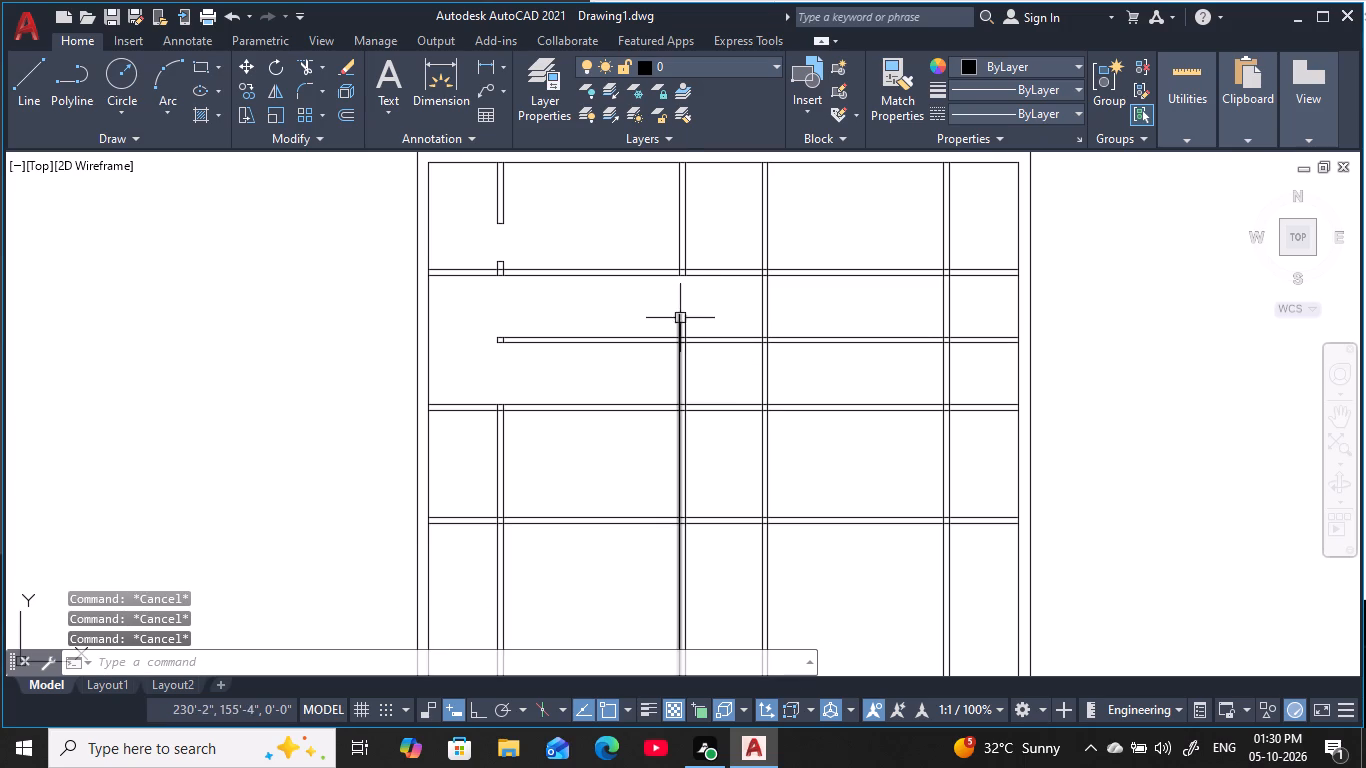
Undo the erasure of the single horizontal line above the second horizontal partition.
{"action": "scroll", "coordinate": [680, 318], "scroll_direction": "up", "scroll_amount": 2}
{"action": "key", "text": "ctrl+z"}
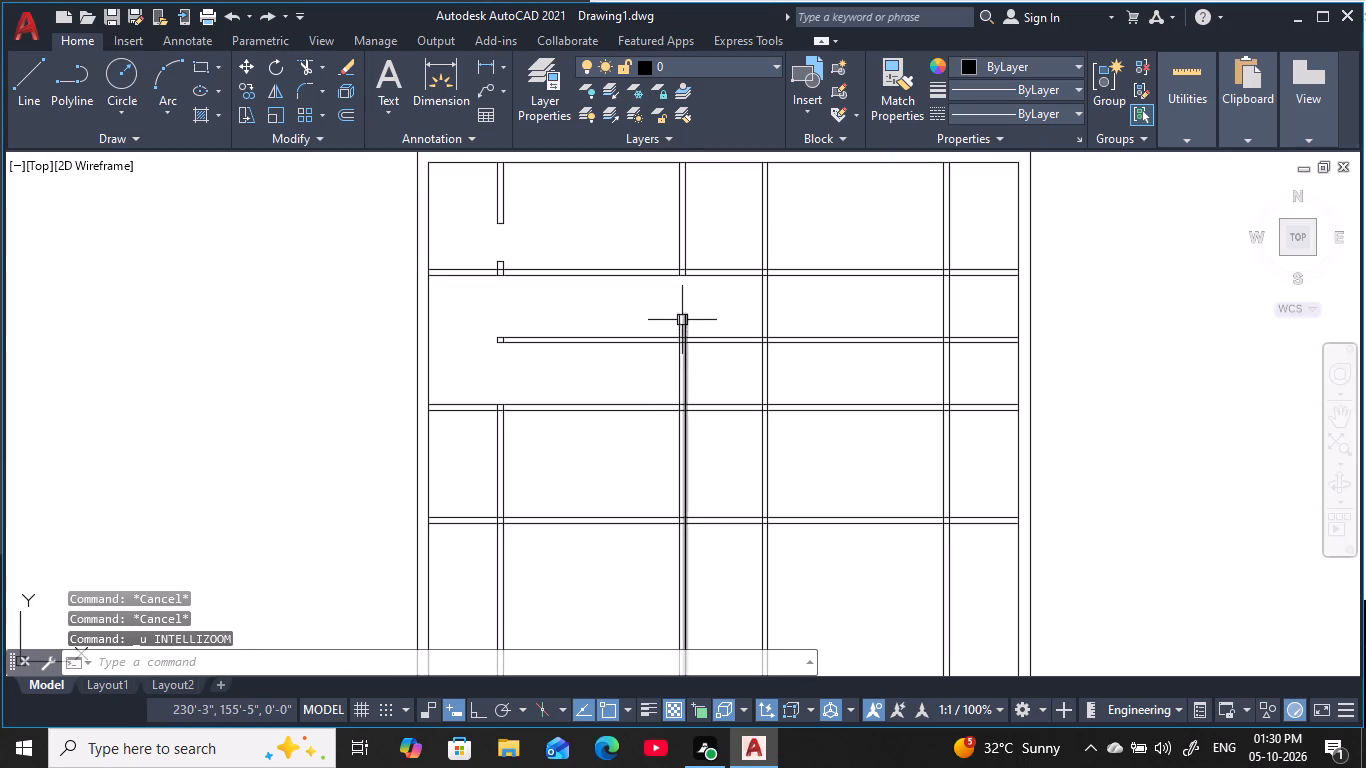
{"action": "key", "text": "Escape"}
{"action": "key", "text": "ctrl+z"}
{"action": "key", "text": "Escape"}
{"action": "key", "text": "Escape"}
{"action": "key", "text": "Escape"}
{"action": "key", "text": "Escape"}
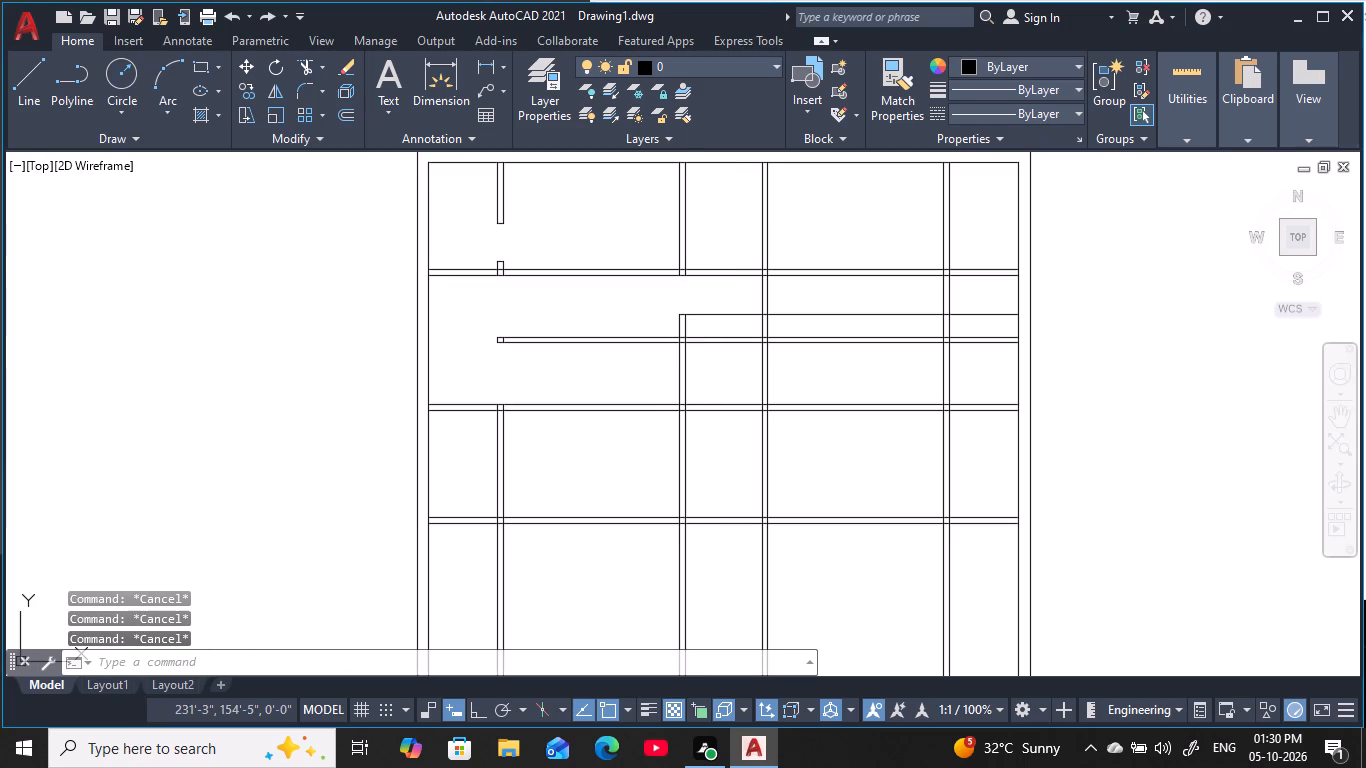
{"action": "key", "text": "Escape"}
Remove the single line above the second horizontal partition, trimming it between the second and third vertical partitions and erasing the rest.
{"action": "type", "text": "tr"}
{"action": "key", "text": "space"}
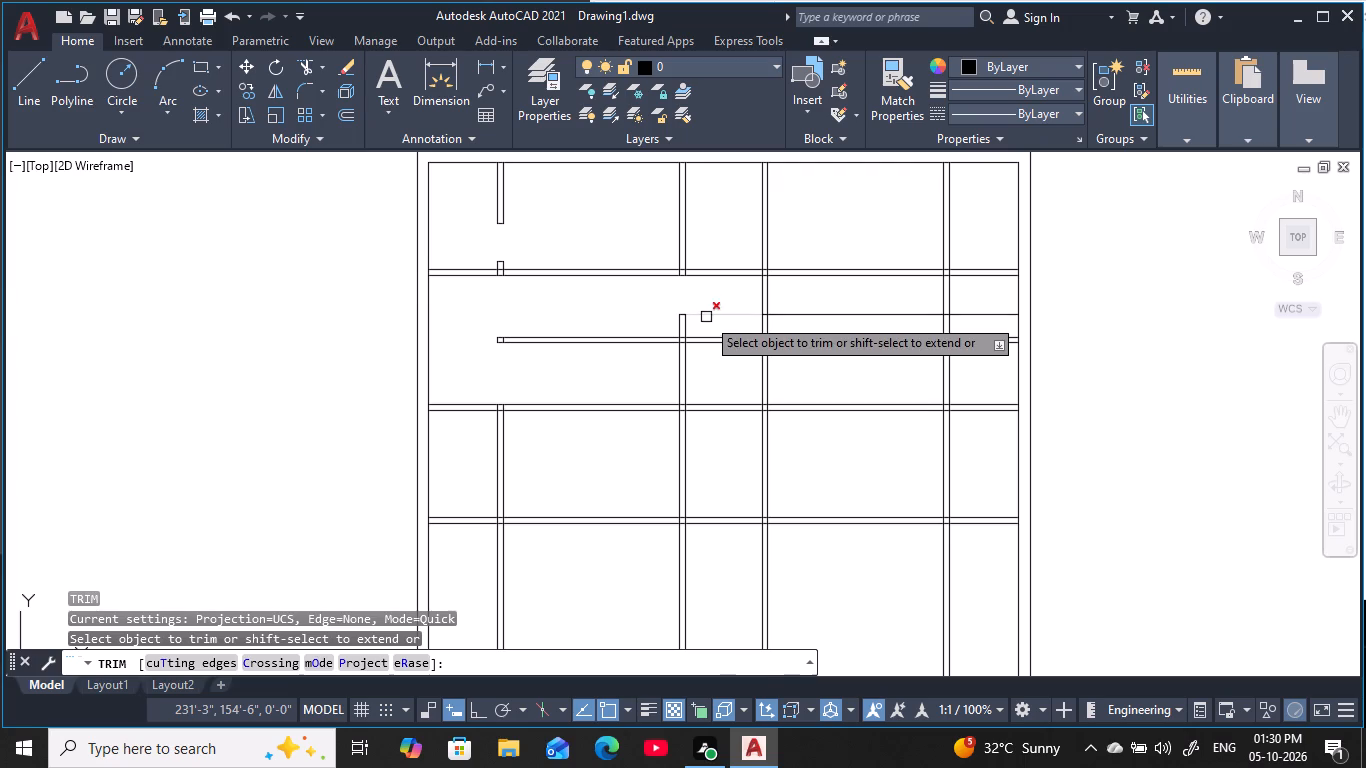
{"action": "left_click", "coordinate": [706, 317]}
{"action": "key", "text": "Escape"}
{"action": "key", "text": "Escape"}
{"action": "key", "text": "Escape"}
{"action": "key", "text": "Escape"}
{"action": "key", "text": "Escape"}
{"action": "left_click", "coordinate": [814, 314]}
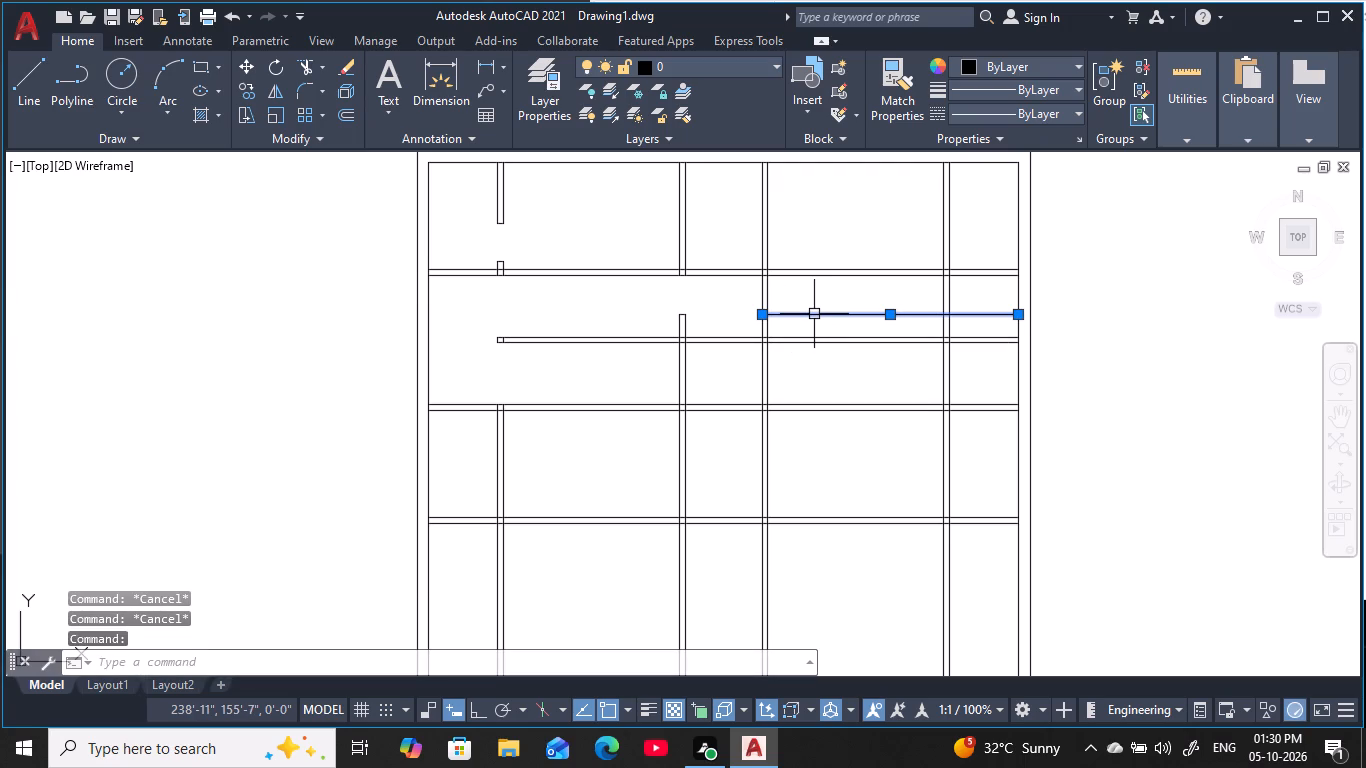
{"action": "type", "text": "e"}
{"action": "key", "text": "space"}
{"action": "key", "text": "Escape"}
{"action": "key", "text": "Escape"}
{"action": "key", "text": "Escape"}
{"action": "key", "text": "Escape"}
{"action": "key", "text": "Escape"}
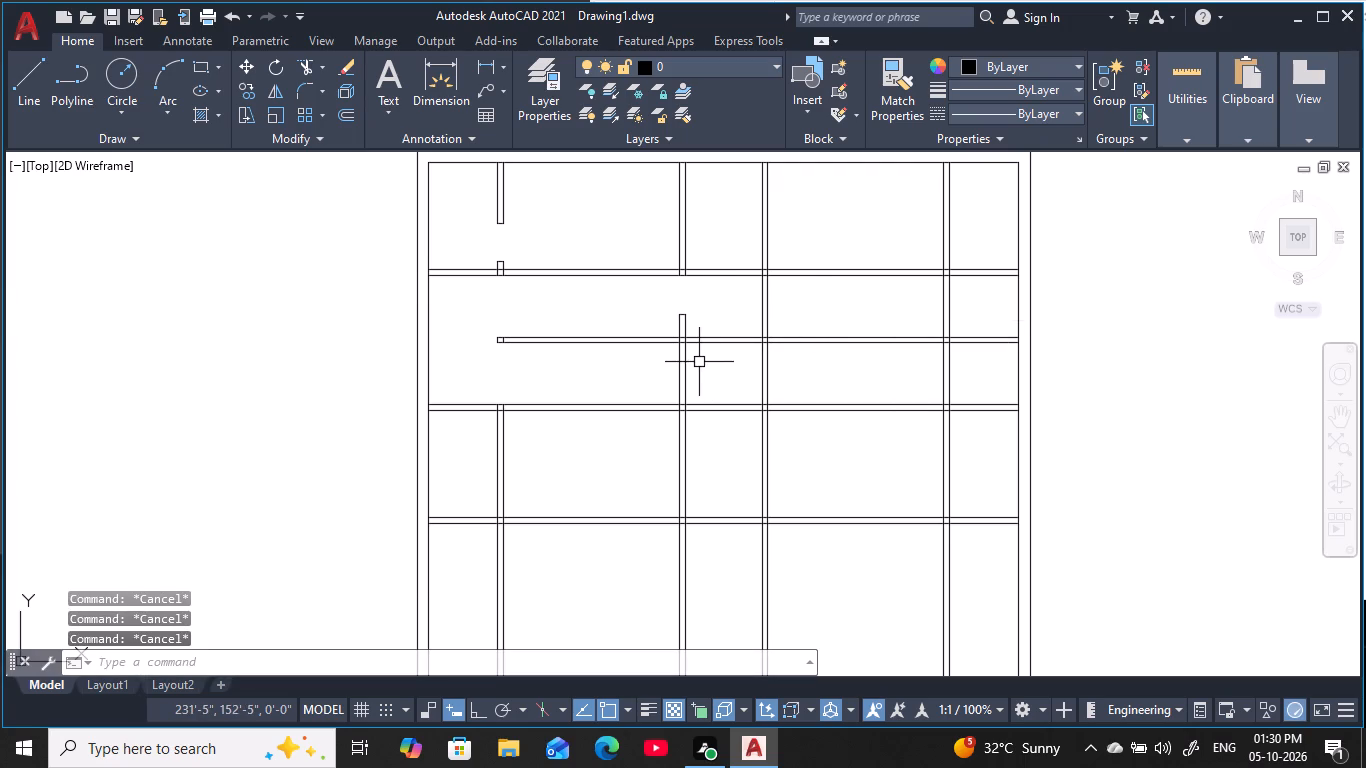
Trim both lines of the second horizontal partition between the second and third vertical partitions.
{"action": "type", "text": "tr"}
{"action": "key", "text": "space"}
{"action": "left_click", "coordinate": [715, 324]}
{"action": "left_click", "coordinate": [717, 366]}
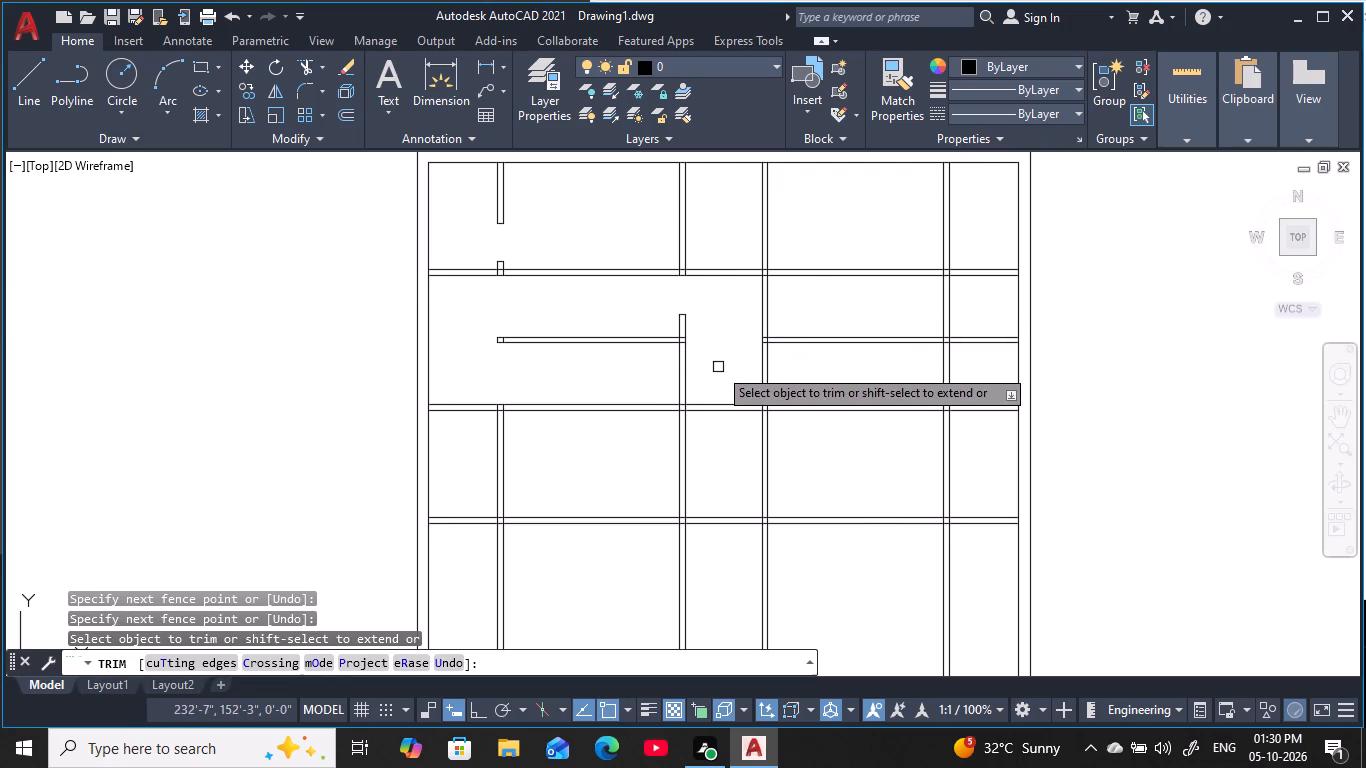
{"action": "middle_click_drag", "start_coordinate": [720, 366], "coordinate": [714, 311]}
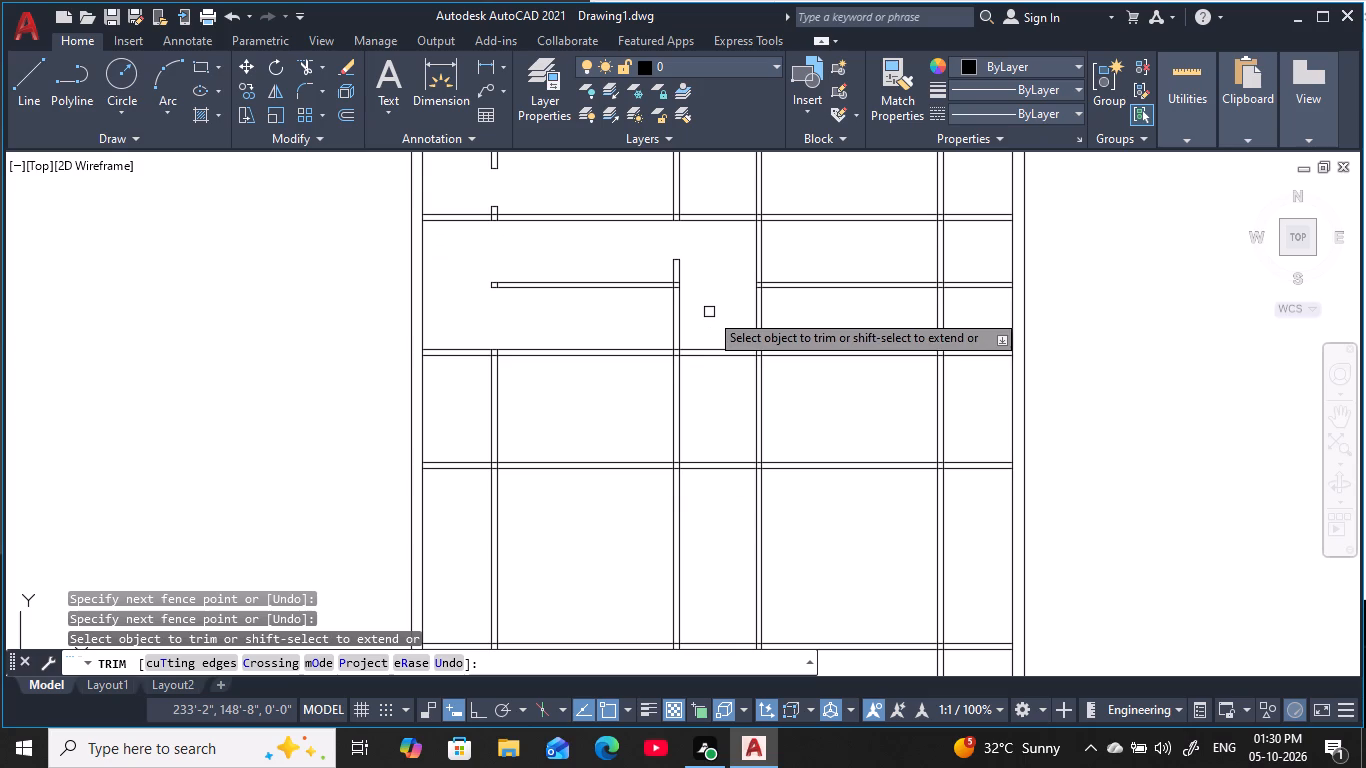
{"action": "key", "text": "Escape"}
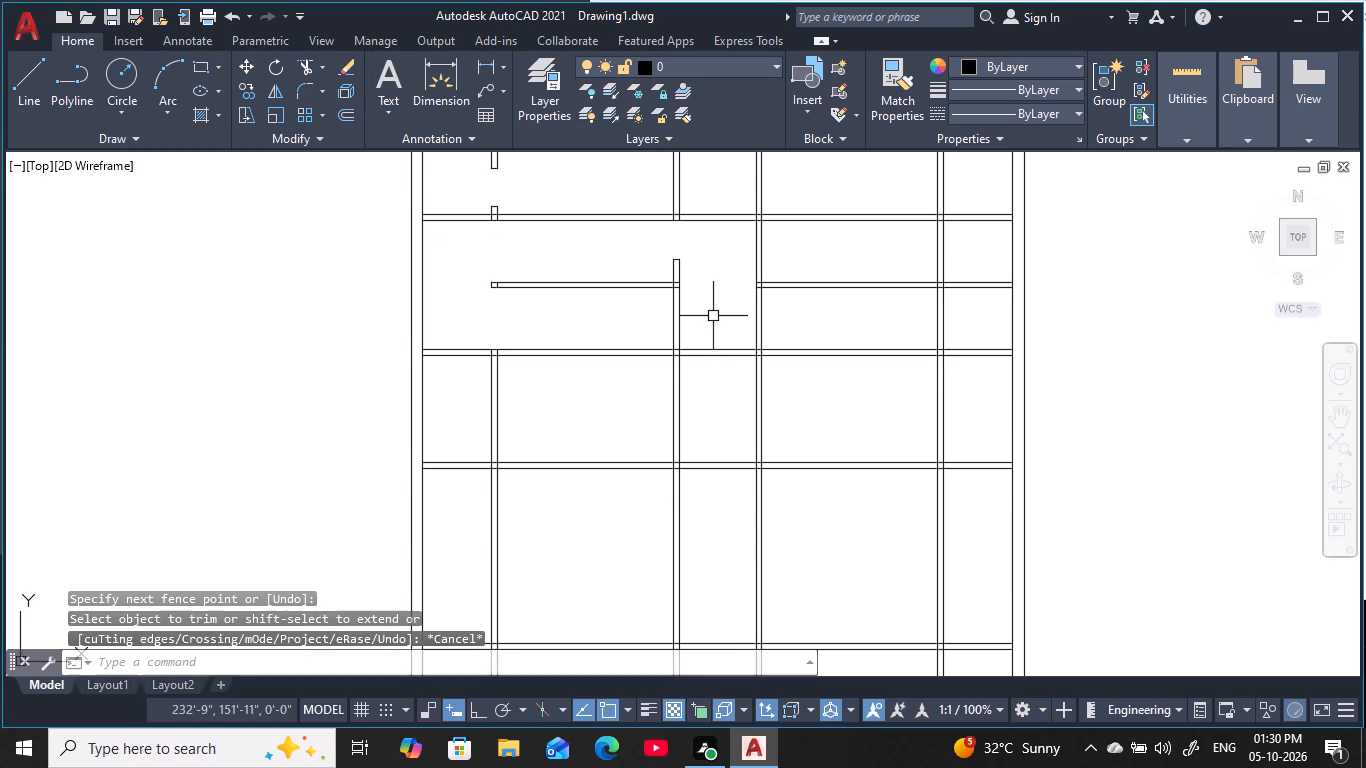
{"action": "key", "text": "Escape"}
{"action": "key", "text": "Escape"}
{"action": "key", "text": "Escape"}
{"action": "key", "text": "Escape"}
{"action": "key", "text": "Escape"}
Offset the lower line of the third horizontal partition from the top 6" downward.
{"action": "type", "text": "o"}
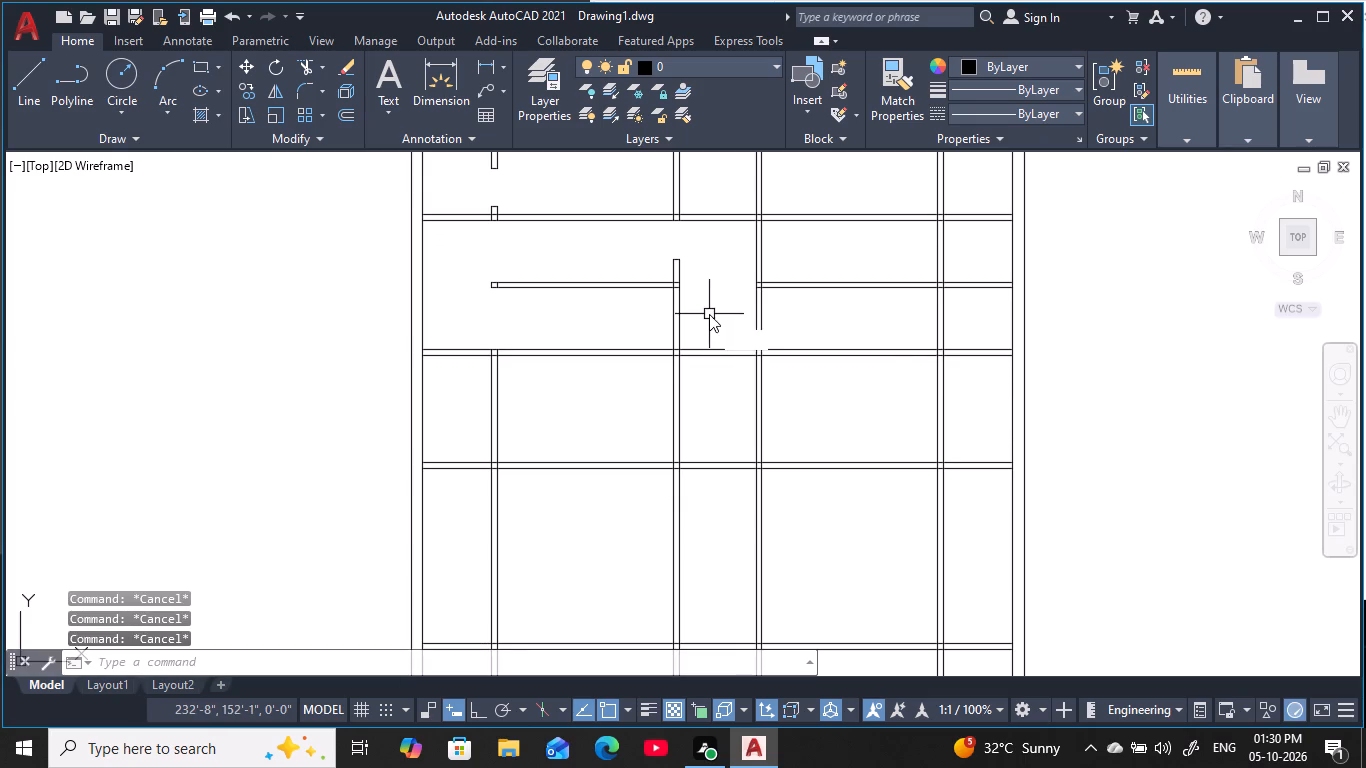
{"action": "key", "text": "space"}
{"action": "key", "text": "6"}
{"action": "key", "text": "space"}
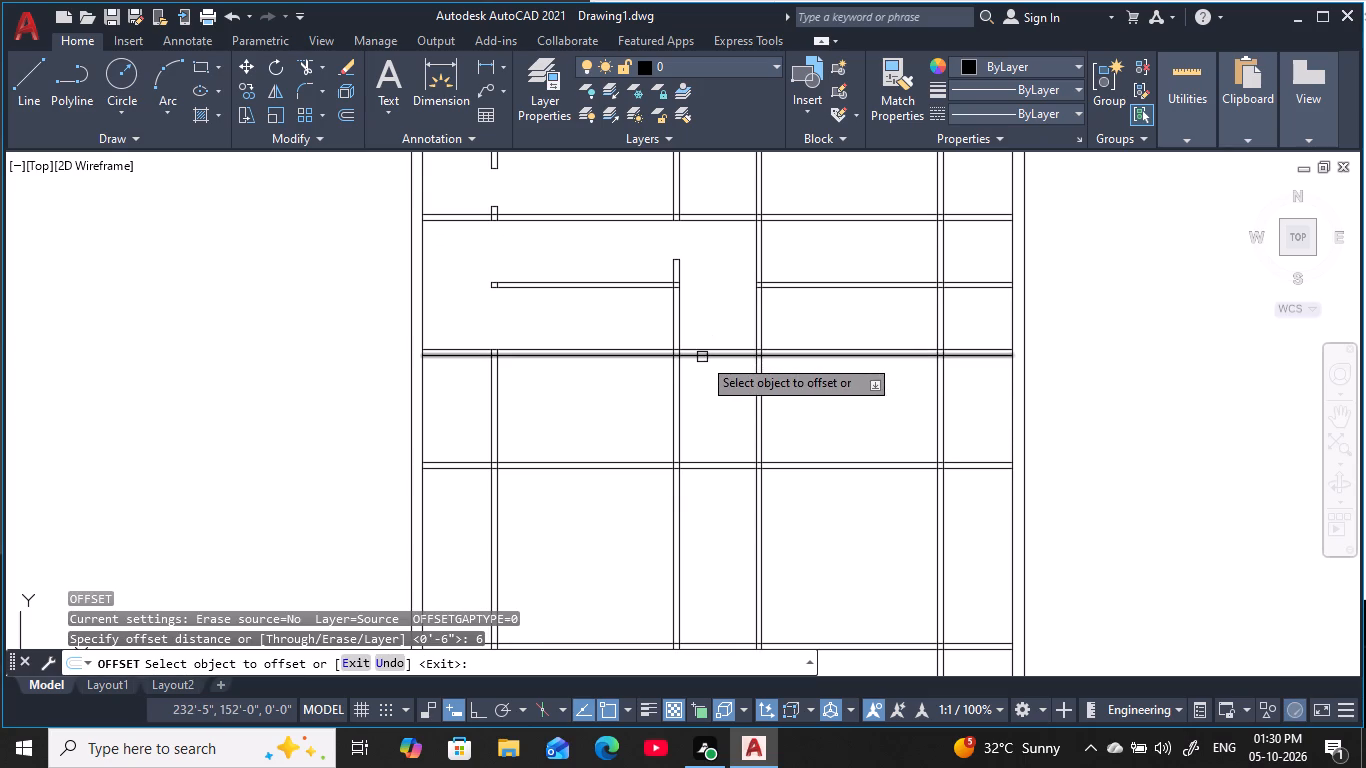
{"action": "left_click", "coordinate": [702, 357]}
{"action": "left_click", "coordinate": [716, 438]}
{"action": "key", "text": "Escape"}
{"action": "key", "text": "Escape"}
{"action": "key", "text": "Escape"}
{"action": "key", "text": "Escape"}
{"action": "key", "text": "Escape"}
{"action": "key", "text": "Escape"}
{"action": "key", "text": "Escape"}
{"action": "key", "text": "Escape"}
{"action": "key", "text": "Escape"}
{"action": "key", "text": "Escape"}
{"action": "key", "text": "Escape"}
{"action": "key", "text": "Escape"}
{"action": "key", "text": "Escape"}
{"action": "key", "text": "Escape"}
{"action": "key", "text": "Escape"}
{"action": "key", "text": "Escape"}
{"action": "key", "text": "Escape"}
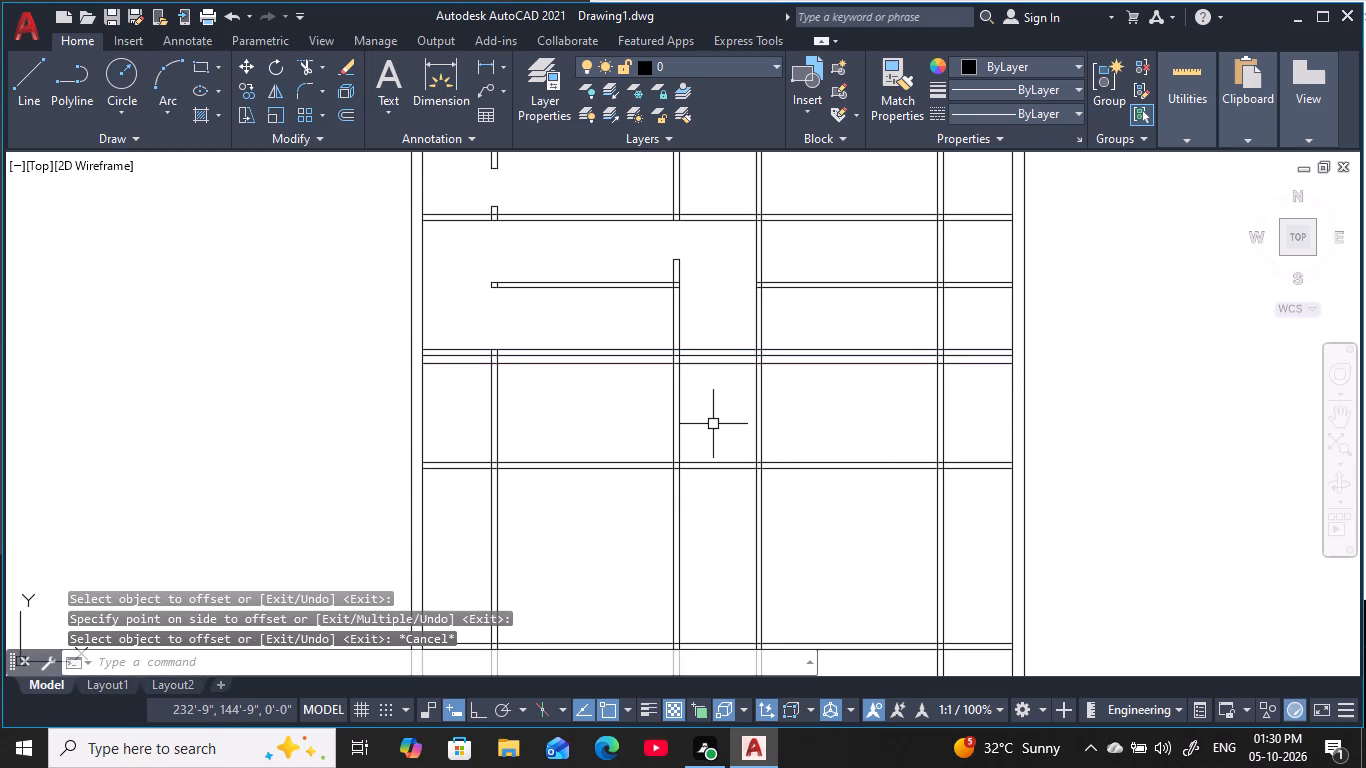
Offset the new line below the third horizontal partition 2'6" downward to mark the opening width.
{"action": "type", "text": "o"}
{"action": "key", "text": "space"}
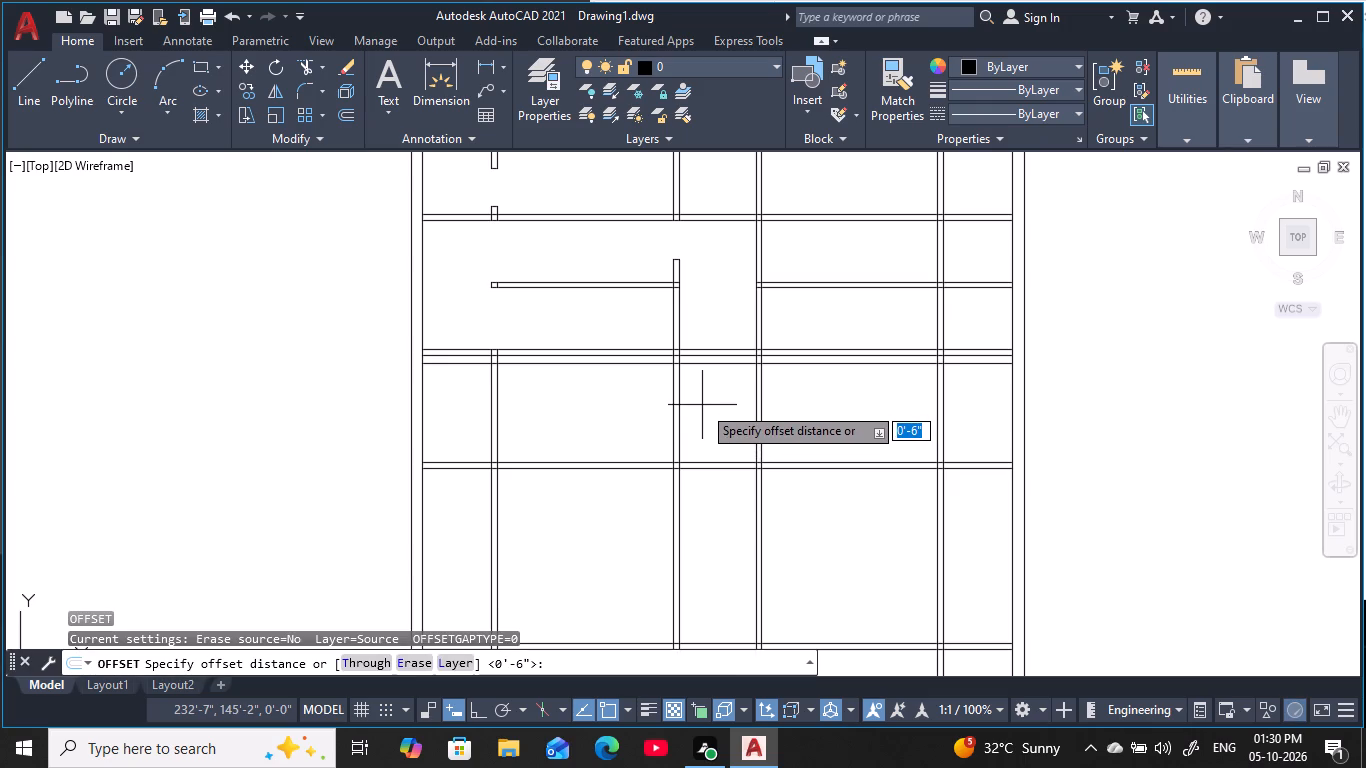
{"action": "key", "text": "2"}
{"action": "key", "text": "apostrophe"}
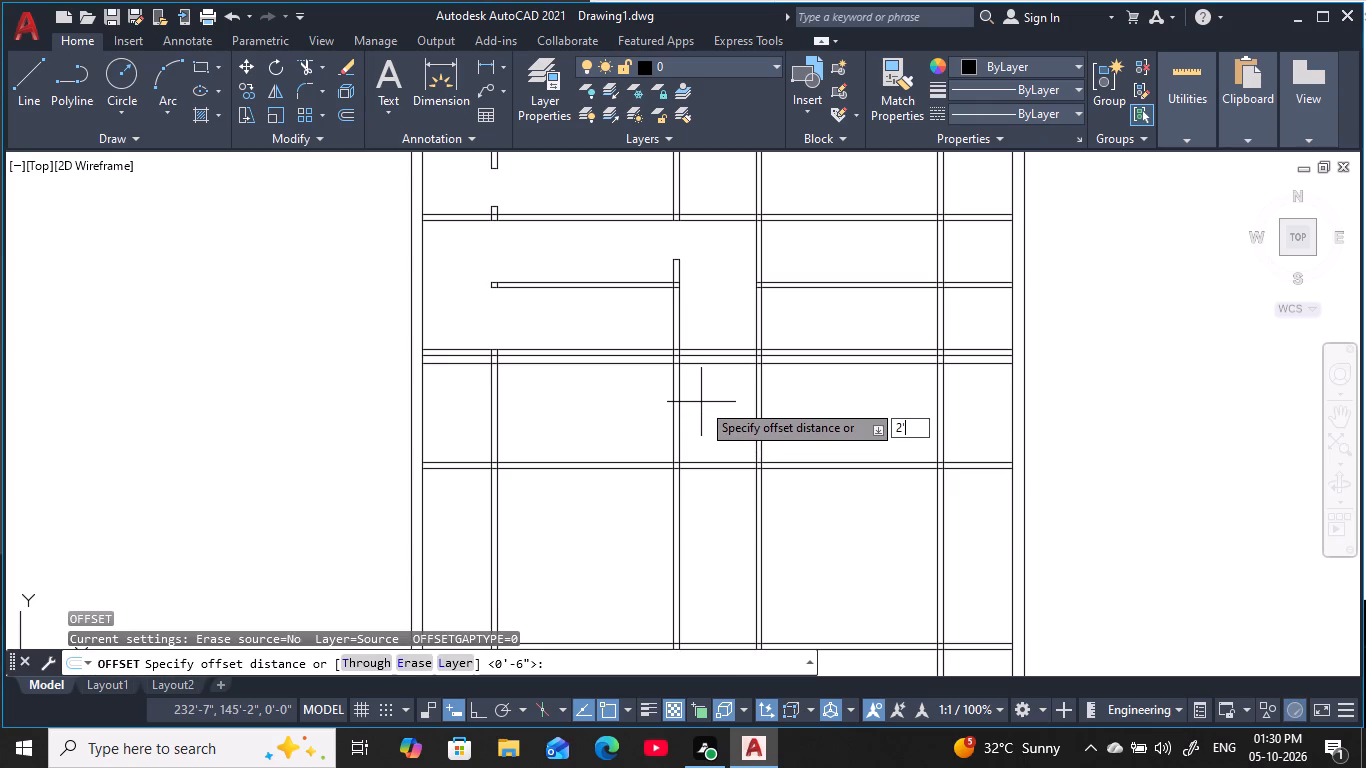
{"action": "type", "text": "6"}
{"action": "key", "text": "space"}
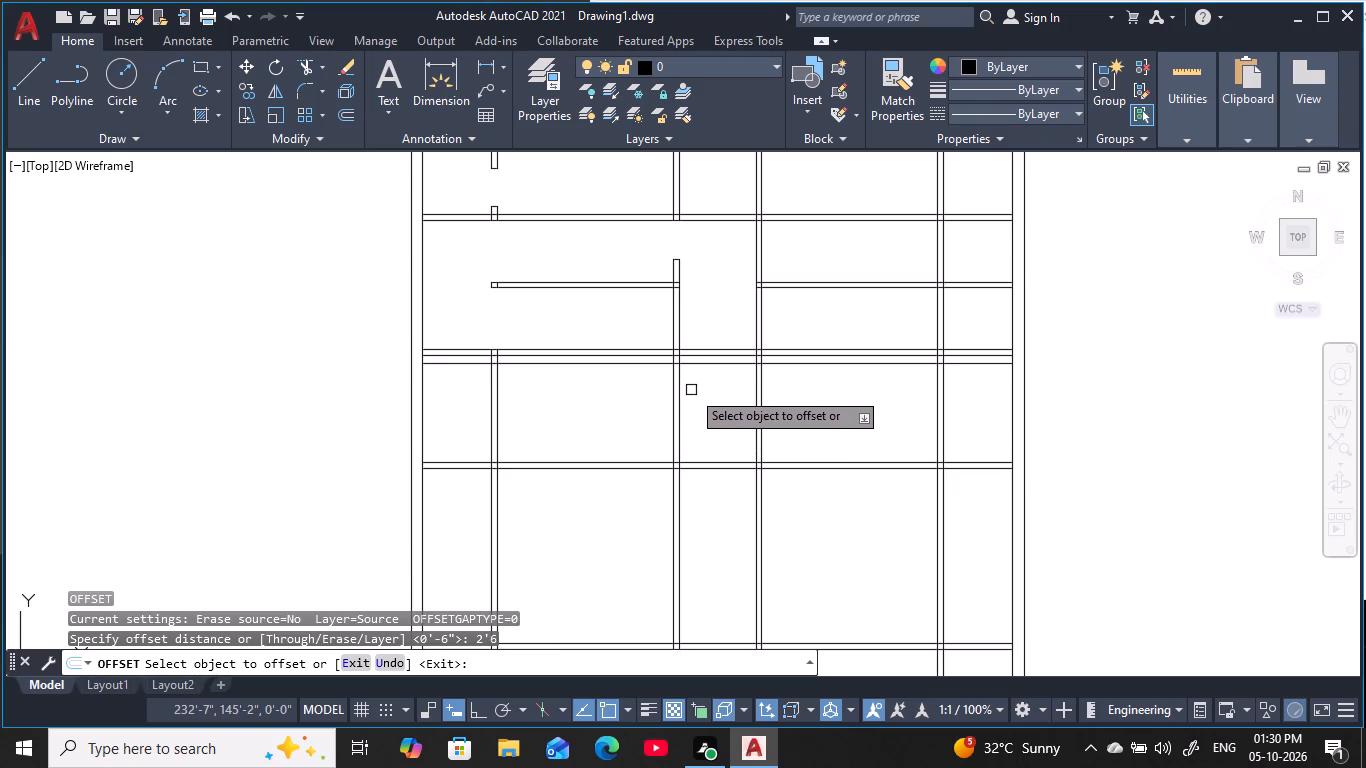
{"action": "left_click", "coordinate": [714, 367]}
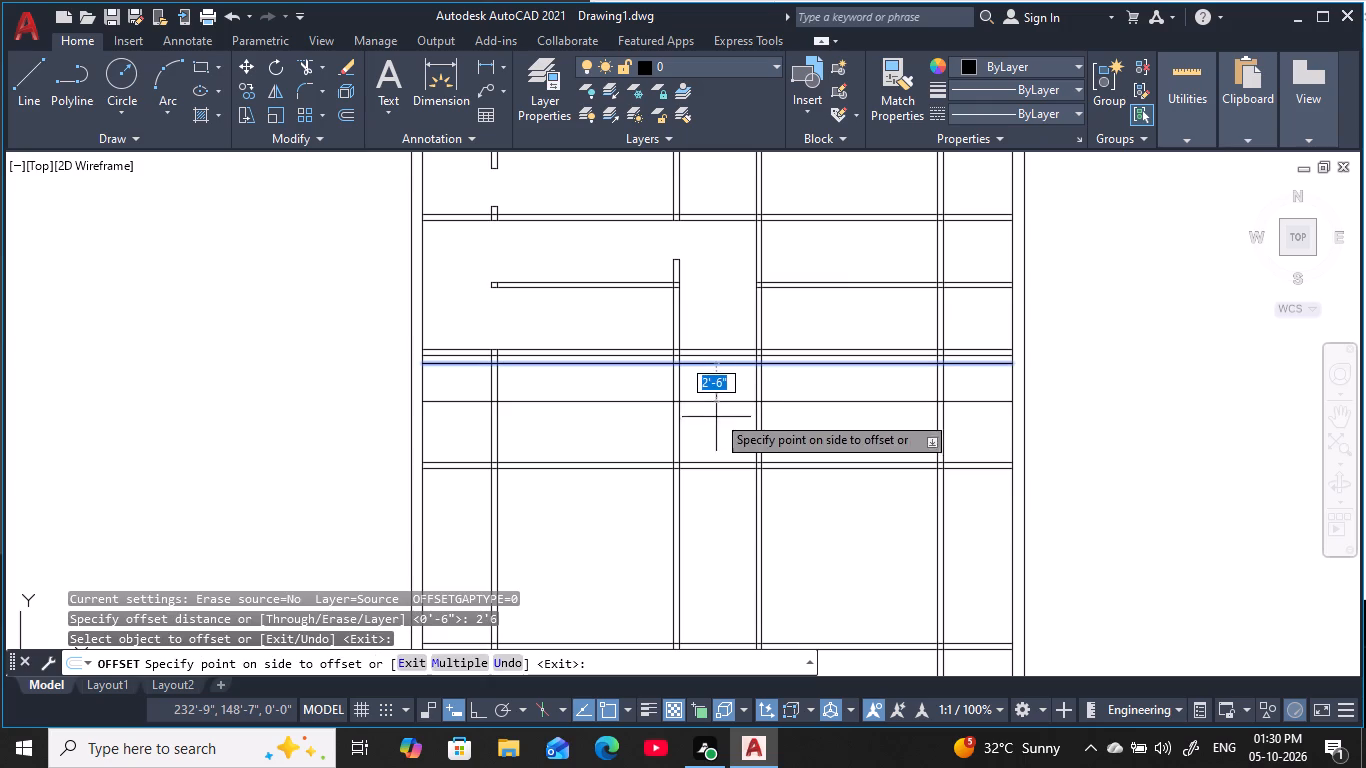
{"action": "left_click", "coordinate": [719, 445]}
{"action": "key", "text": "Escape"}
{"action": "key", "text": "Escape"}
{"action": "key", "text": "Escape"}
{"action": "key", "text": "Escape"}
{"action": "key", "text": "Escape"}
{"action": "key", "text": "Escape"}
{"action": "key", "text": "Escape"}
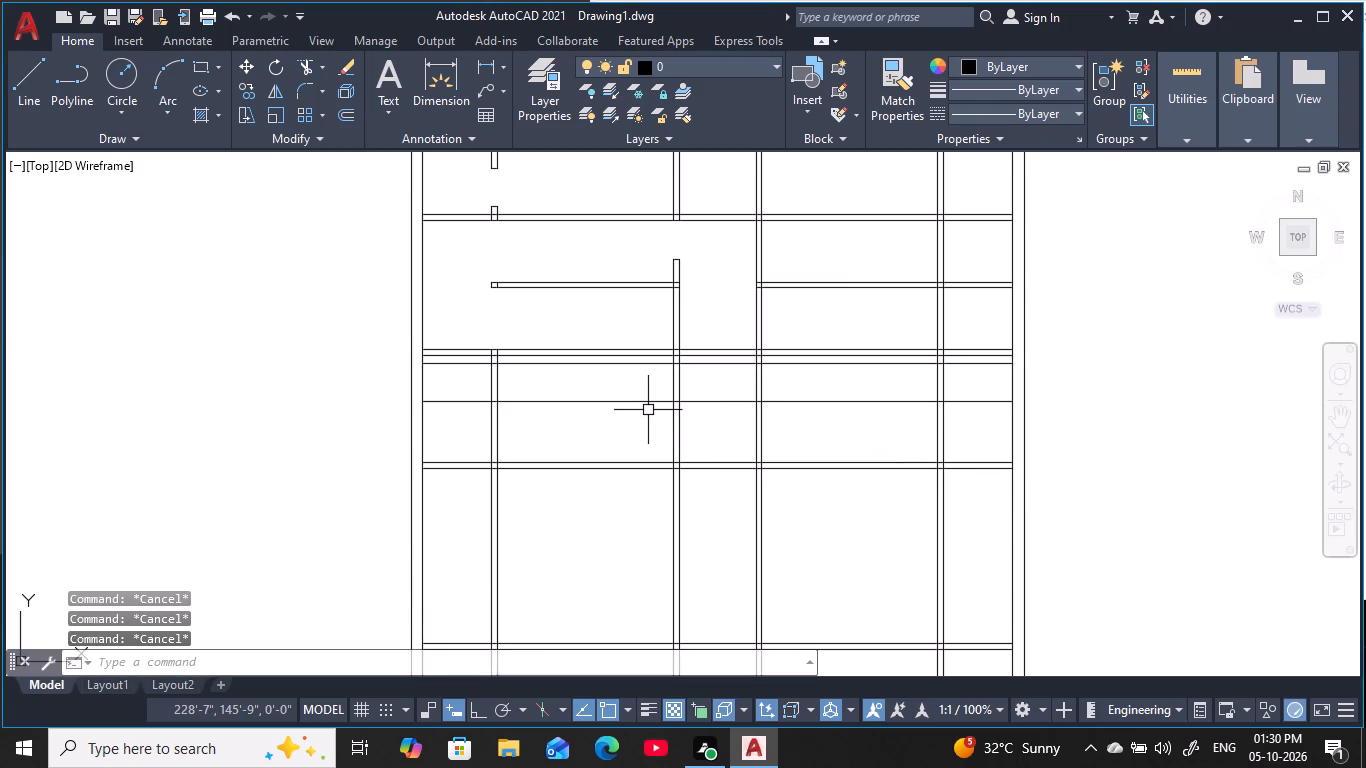
Trim the 2'6" opening in the second vertical partition, removing the two offset lines between the first and third vertical partitions.
{"action": "type", "text": "tr"}
{"action": "key", "text": "space"}
{"action": "left_click", "coordinate": [716, 406]}
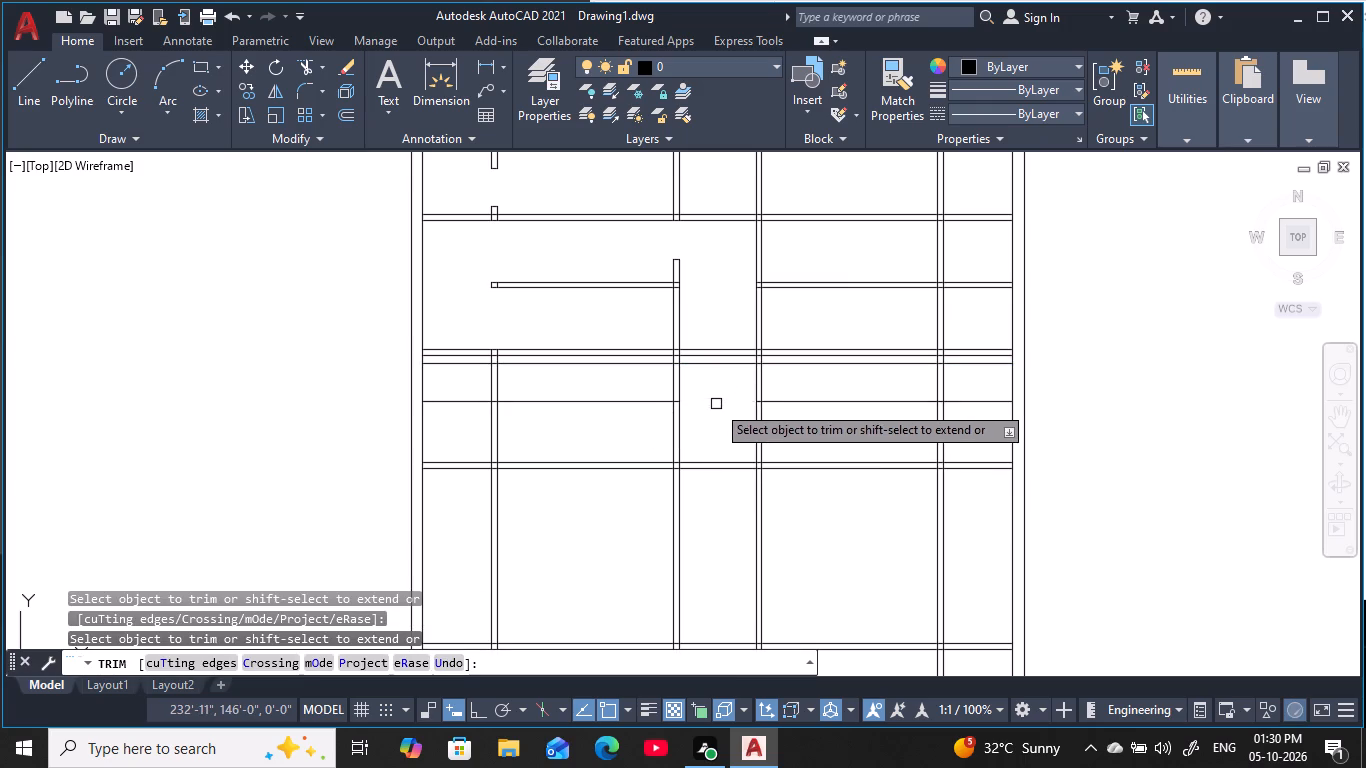
{"action": "left_click", "coordinate": [708, 365]}
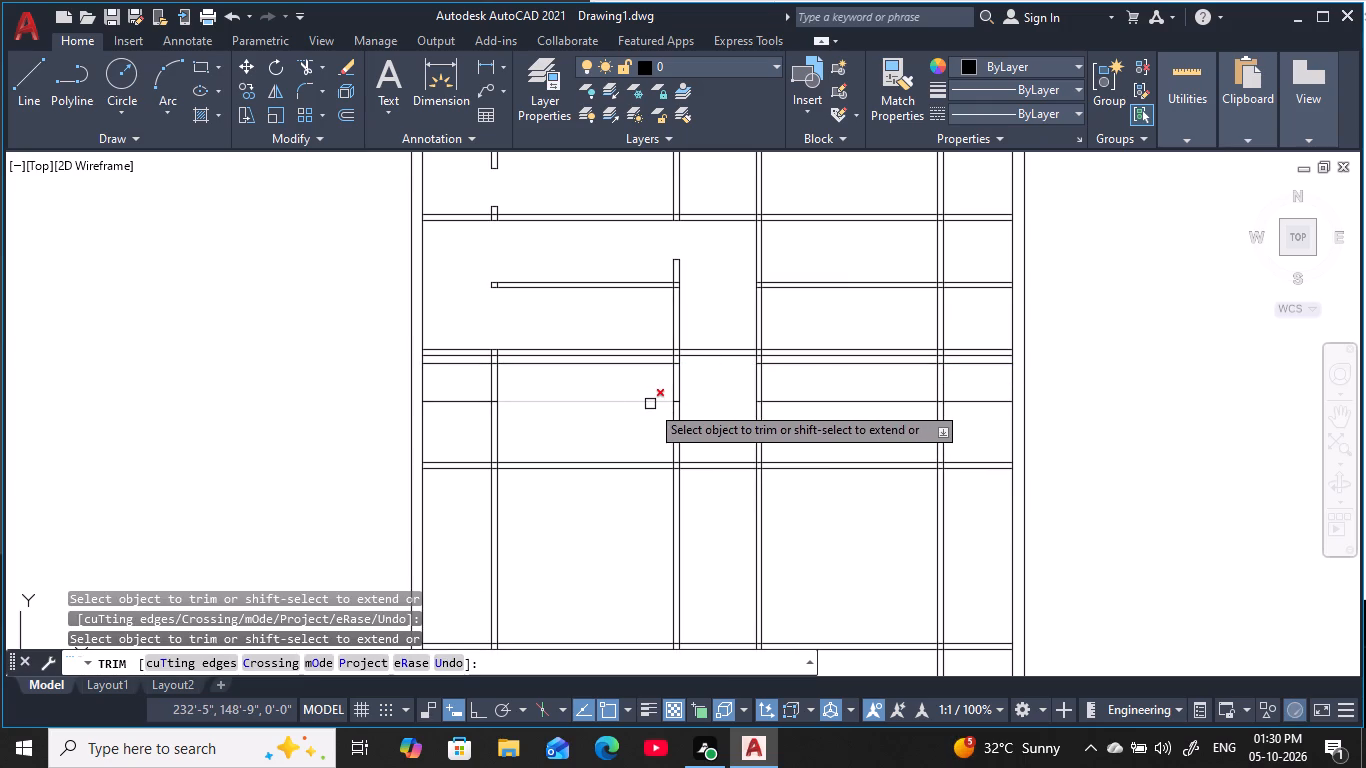
{"action": "left_click", "coordinate": [660, 381]}
{"action": "left_click", "coordinate": [717, 381]}
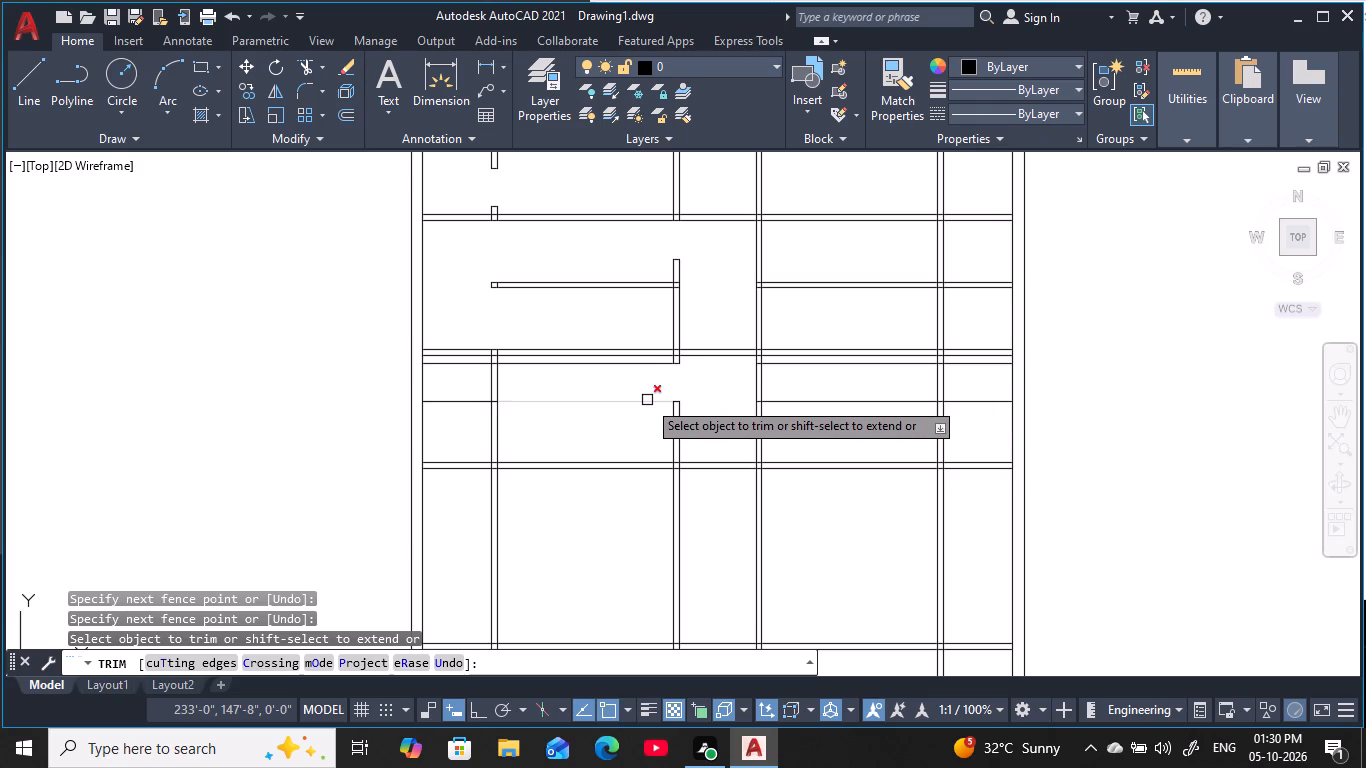
{"action": "left_click", "coordinate": [647, 400]}
{"action": "left_click", "coordinate": [648, 367]}
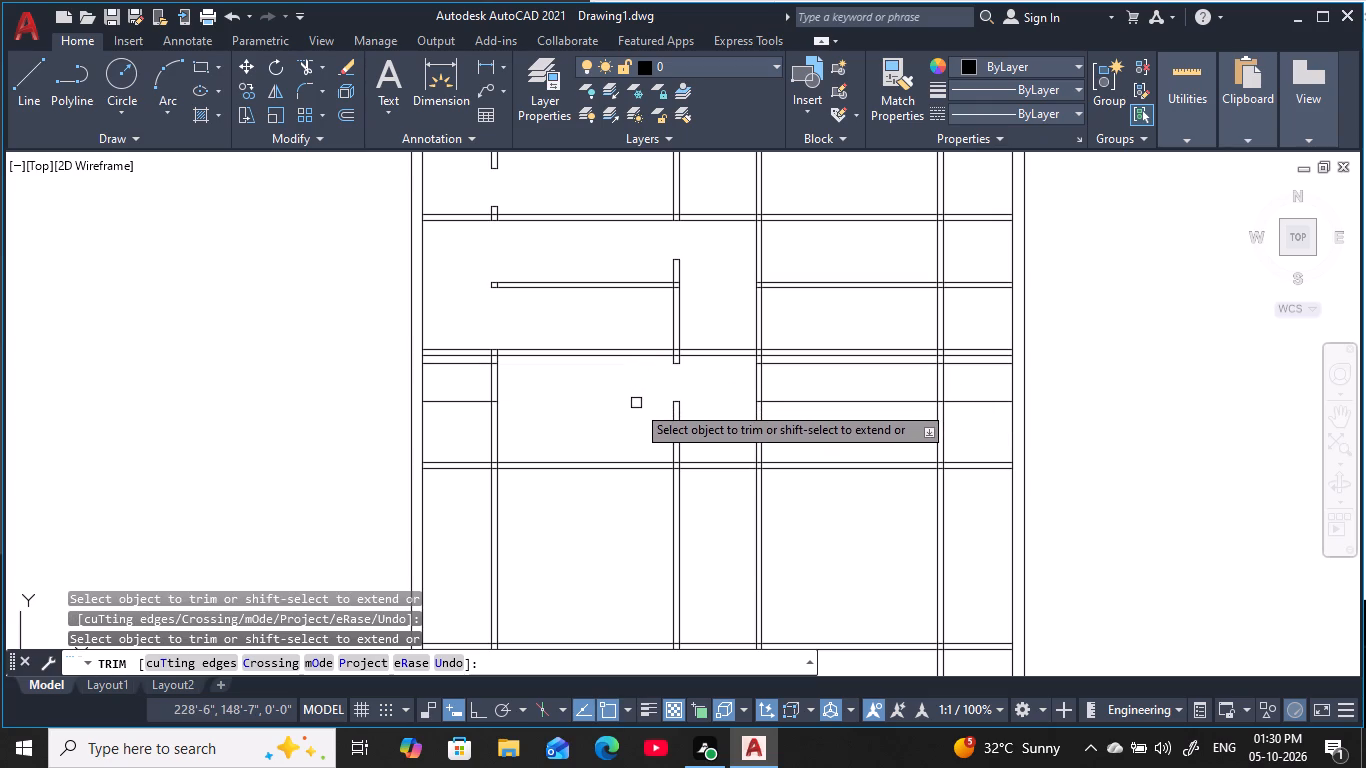
Trim the matching 2'6" opening in the third vertical partition, removing the two offset lines up to the fourth vertical partition.
{"action": "left_click", "coordinate": [791, 384]}
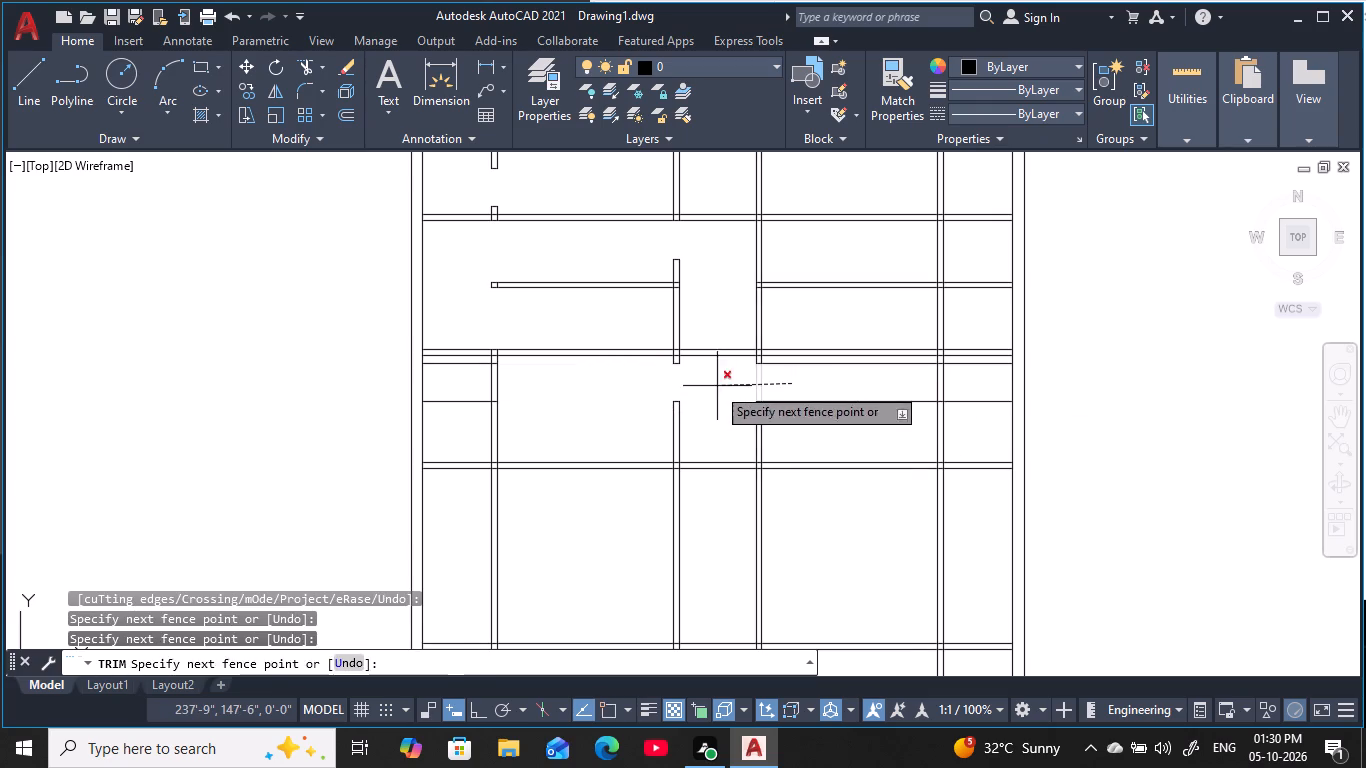
{"action": "left_click", "coordinate": [714, 386]}
{"action": "left_click", "coordinate": [776, 370]}
{"action": "left_click", "coordinate": [778, 363]}
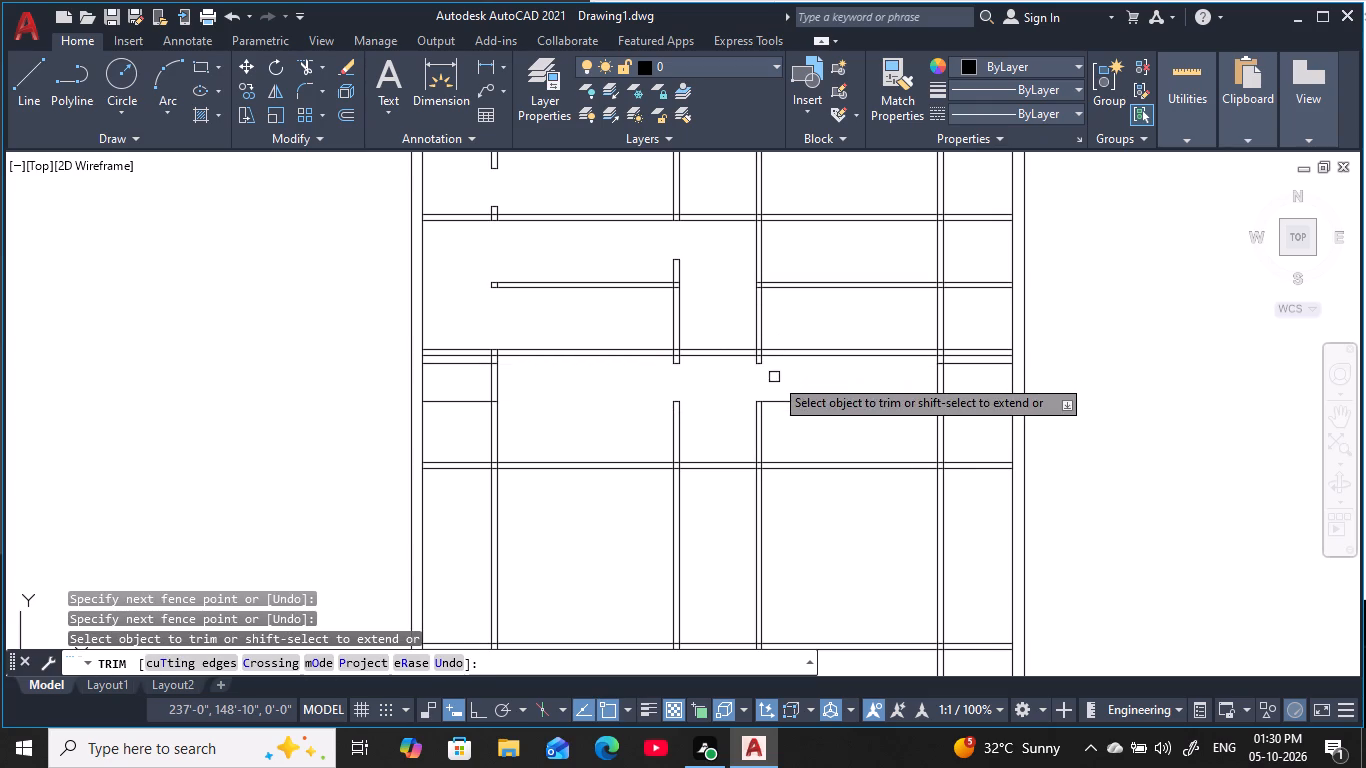
{"action": "left_click", "coordinate": [783, 402]}
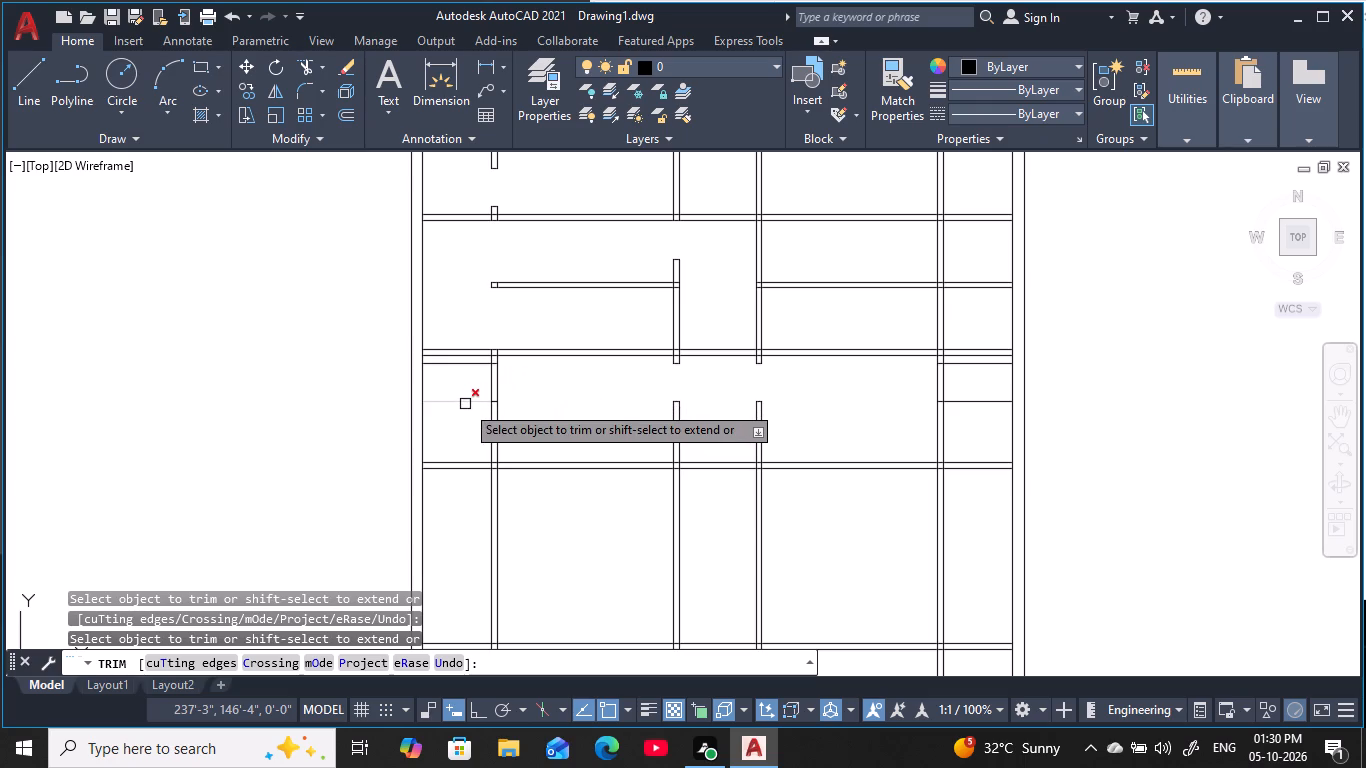
Trim the two offset lines between the exterior wall and the first vertical partition.
{"action": "left_click", "coordinate": [471, 405]}
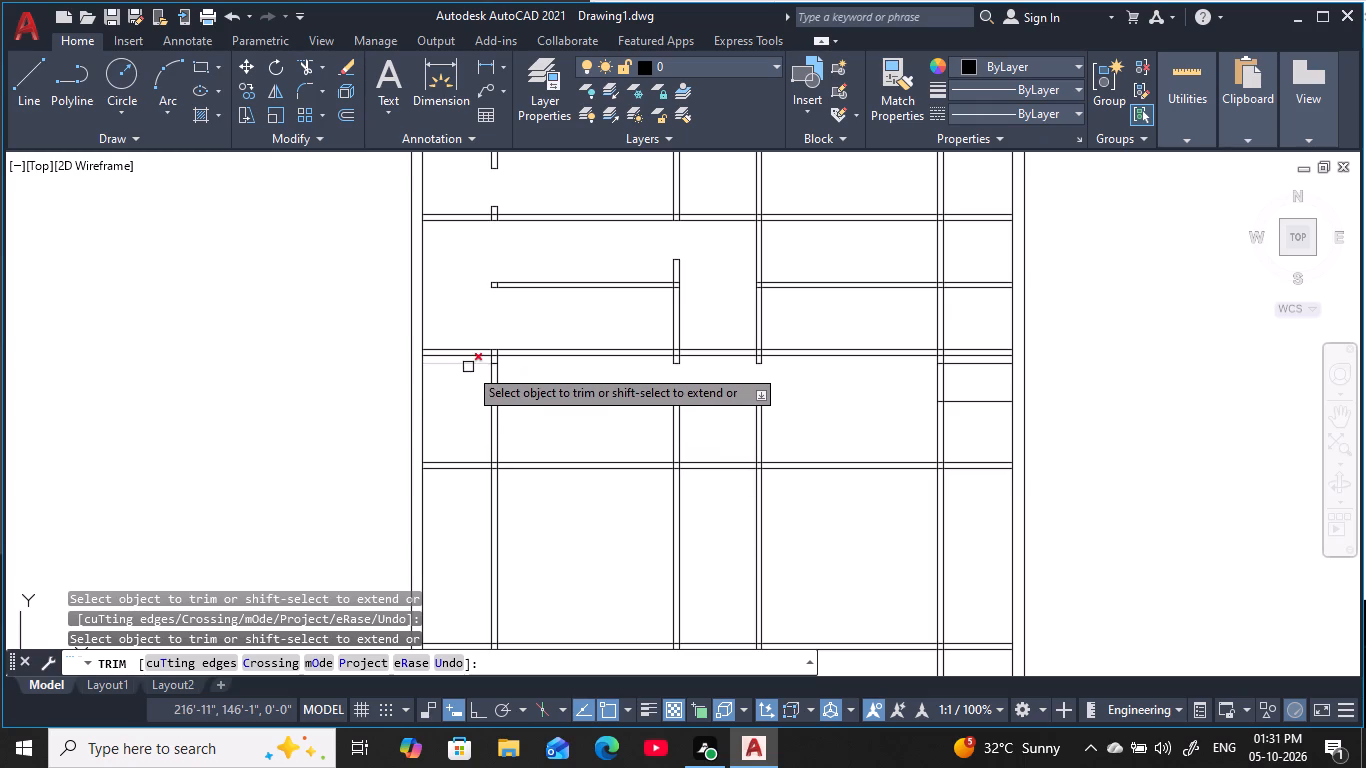
{"action": "left_click", "coordinate": [468, 367]}
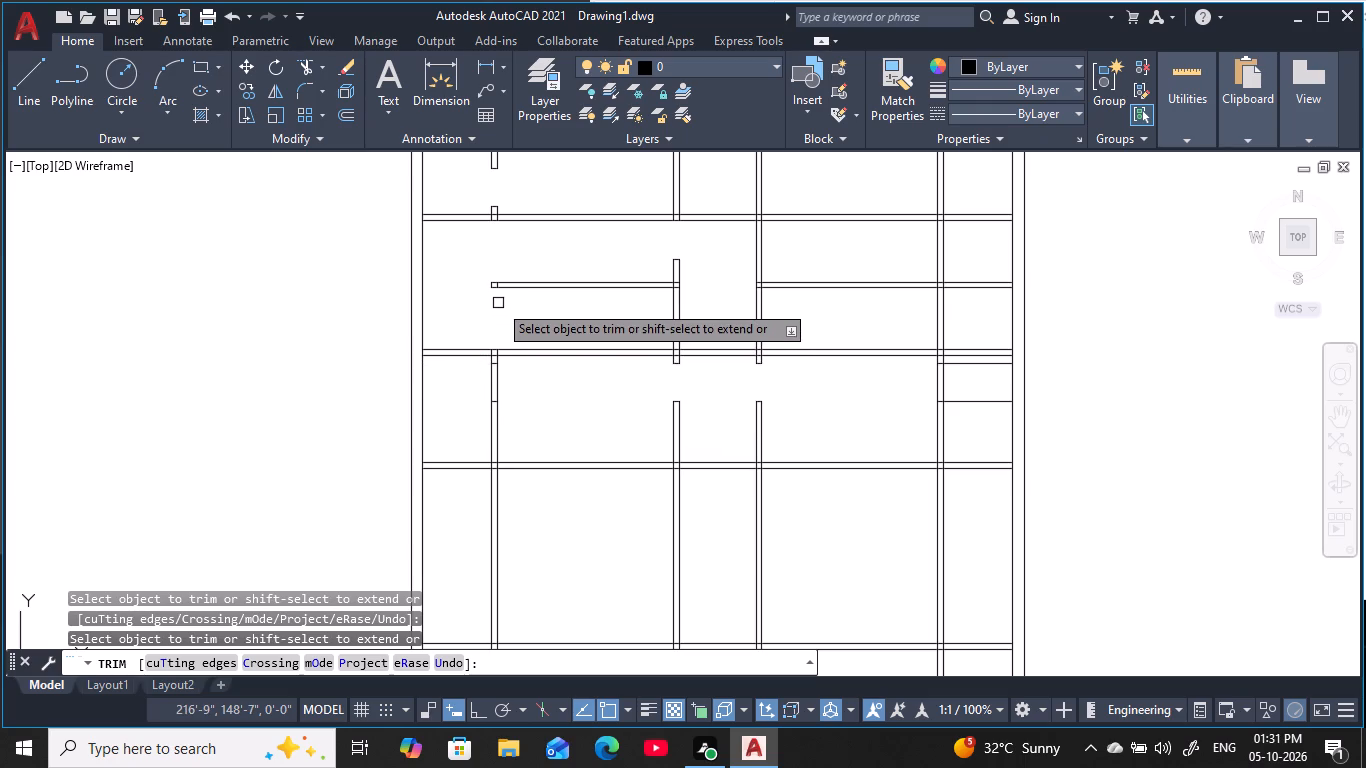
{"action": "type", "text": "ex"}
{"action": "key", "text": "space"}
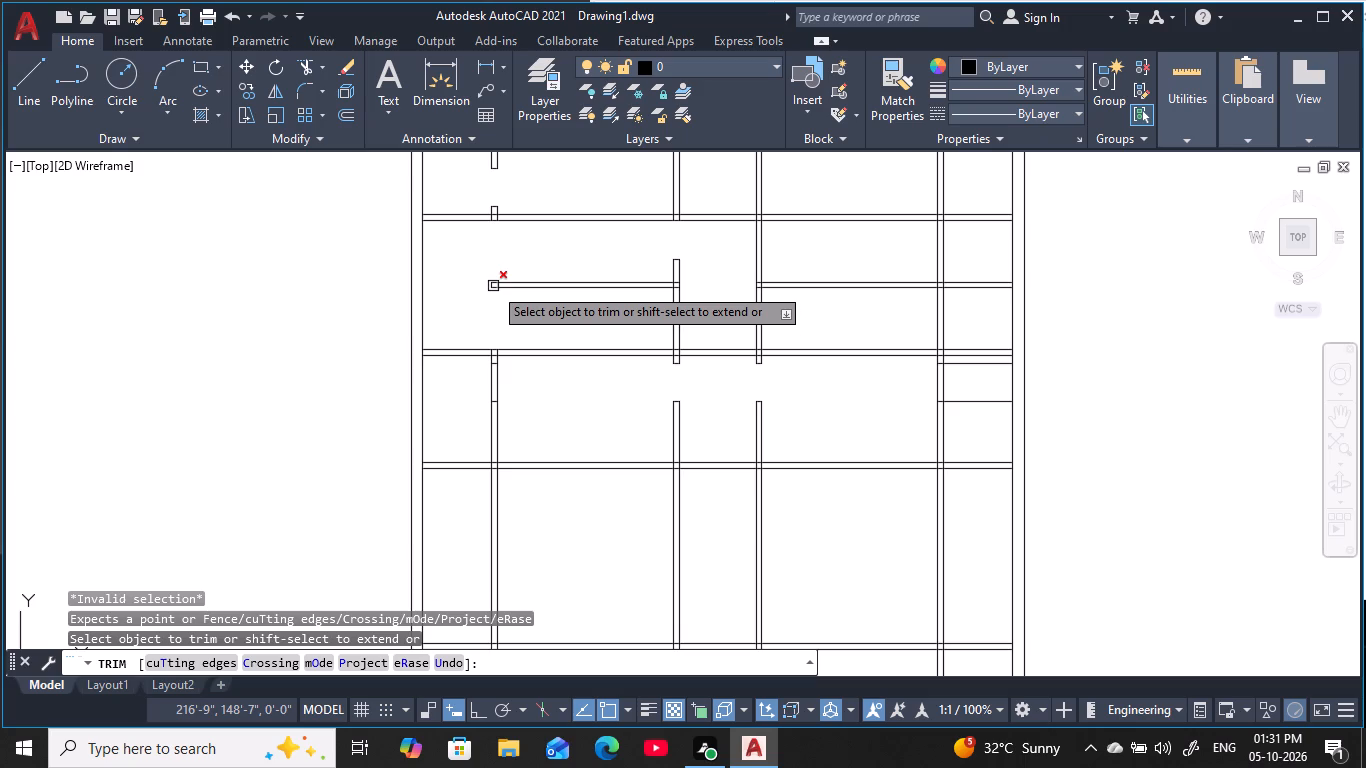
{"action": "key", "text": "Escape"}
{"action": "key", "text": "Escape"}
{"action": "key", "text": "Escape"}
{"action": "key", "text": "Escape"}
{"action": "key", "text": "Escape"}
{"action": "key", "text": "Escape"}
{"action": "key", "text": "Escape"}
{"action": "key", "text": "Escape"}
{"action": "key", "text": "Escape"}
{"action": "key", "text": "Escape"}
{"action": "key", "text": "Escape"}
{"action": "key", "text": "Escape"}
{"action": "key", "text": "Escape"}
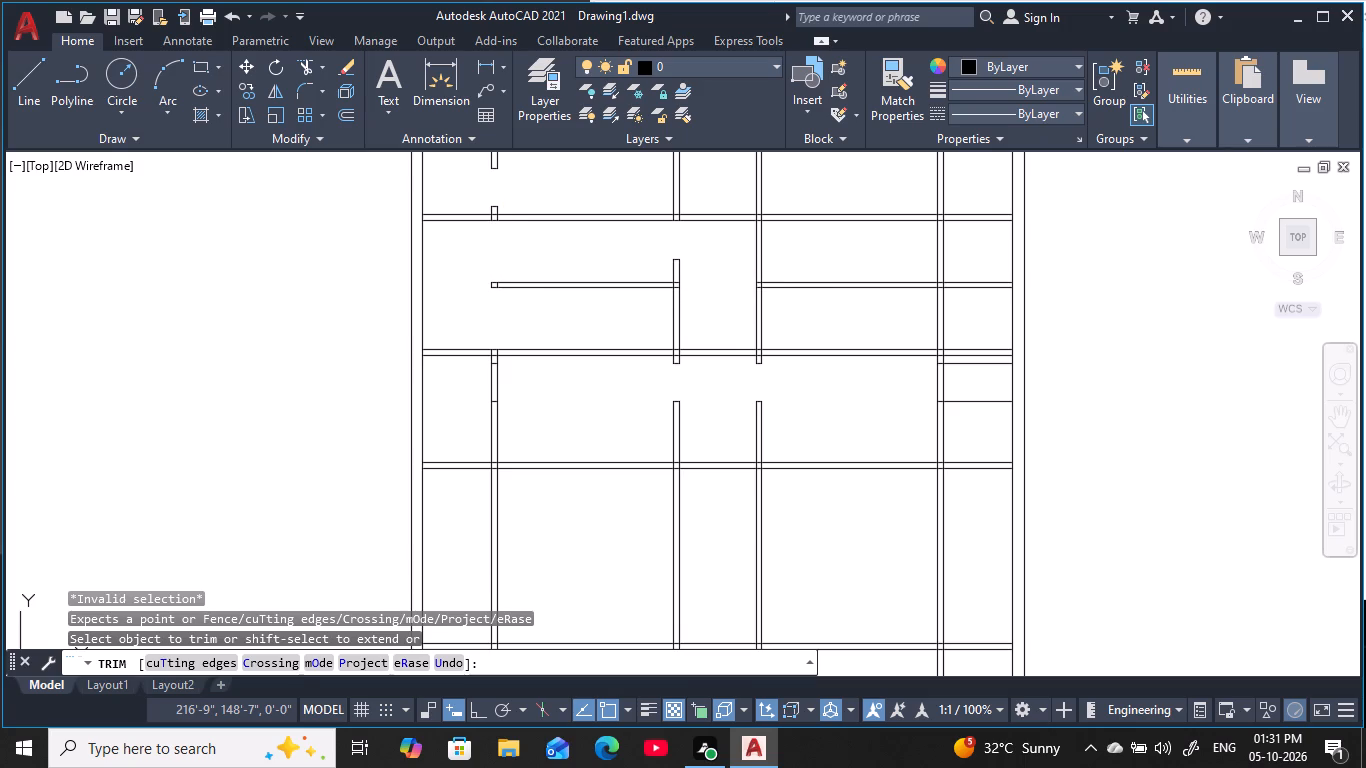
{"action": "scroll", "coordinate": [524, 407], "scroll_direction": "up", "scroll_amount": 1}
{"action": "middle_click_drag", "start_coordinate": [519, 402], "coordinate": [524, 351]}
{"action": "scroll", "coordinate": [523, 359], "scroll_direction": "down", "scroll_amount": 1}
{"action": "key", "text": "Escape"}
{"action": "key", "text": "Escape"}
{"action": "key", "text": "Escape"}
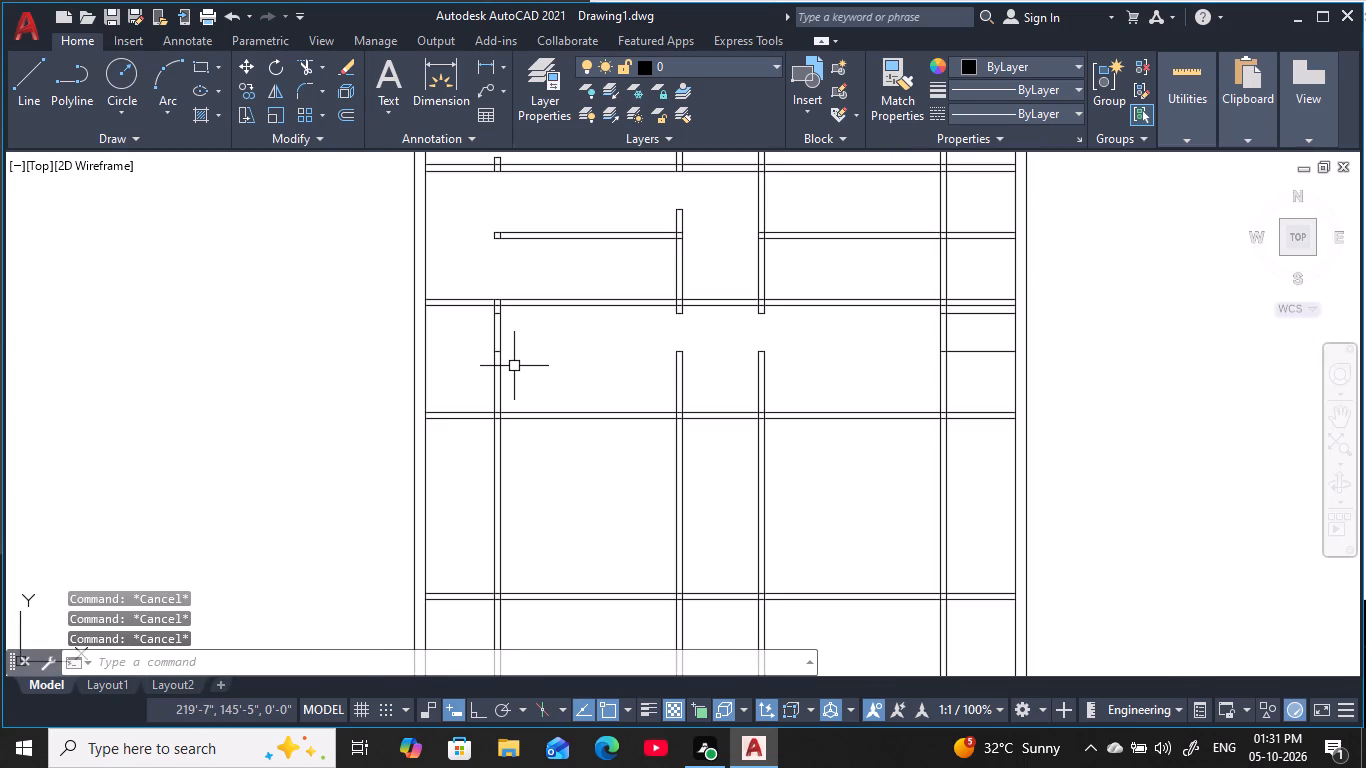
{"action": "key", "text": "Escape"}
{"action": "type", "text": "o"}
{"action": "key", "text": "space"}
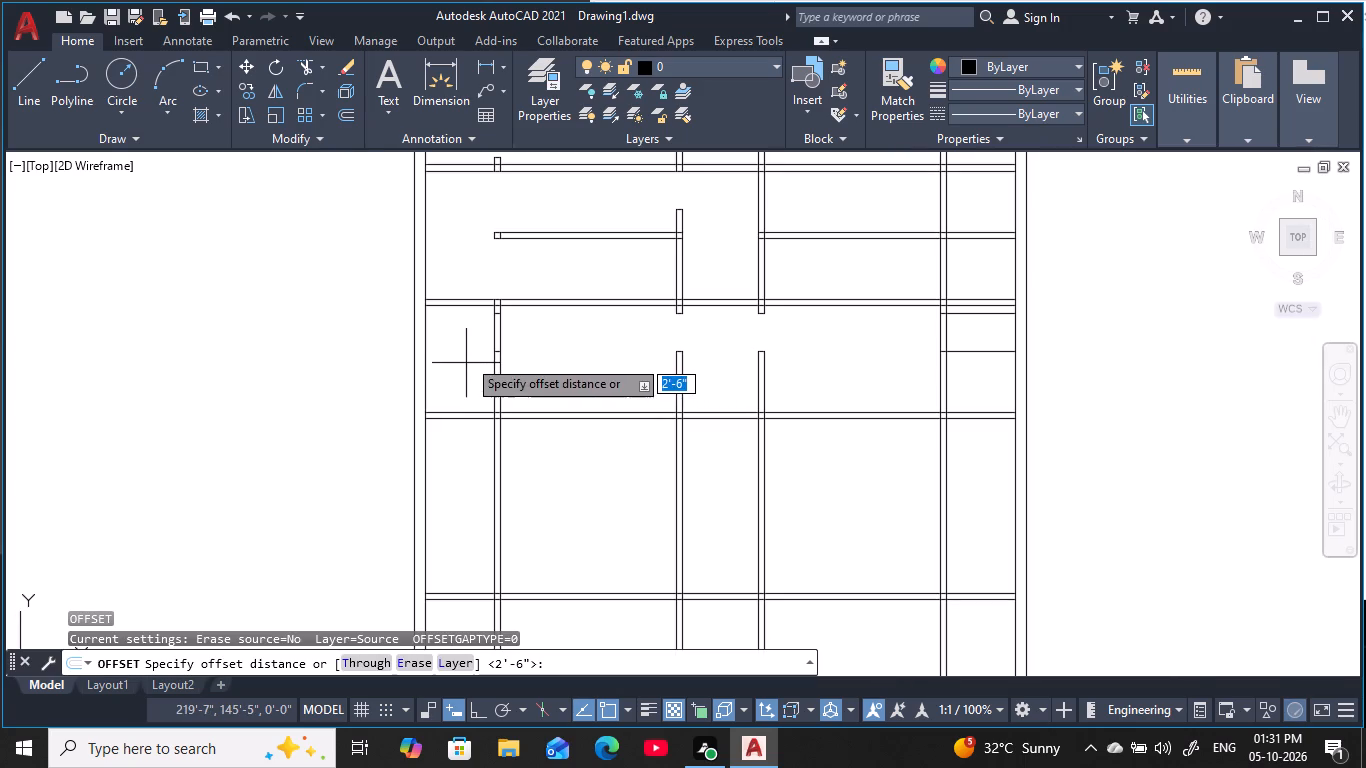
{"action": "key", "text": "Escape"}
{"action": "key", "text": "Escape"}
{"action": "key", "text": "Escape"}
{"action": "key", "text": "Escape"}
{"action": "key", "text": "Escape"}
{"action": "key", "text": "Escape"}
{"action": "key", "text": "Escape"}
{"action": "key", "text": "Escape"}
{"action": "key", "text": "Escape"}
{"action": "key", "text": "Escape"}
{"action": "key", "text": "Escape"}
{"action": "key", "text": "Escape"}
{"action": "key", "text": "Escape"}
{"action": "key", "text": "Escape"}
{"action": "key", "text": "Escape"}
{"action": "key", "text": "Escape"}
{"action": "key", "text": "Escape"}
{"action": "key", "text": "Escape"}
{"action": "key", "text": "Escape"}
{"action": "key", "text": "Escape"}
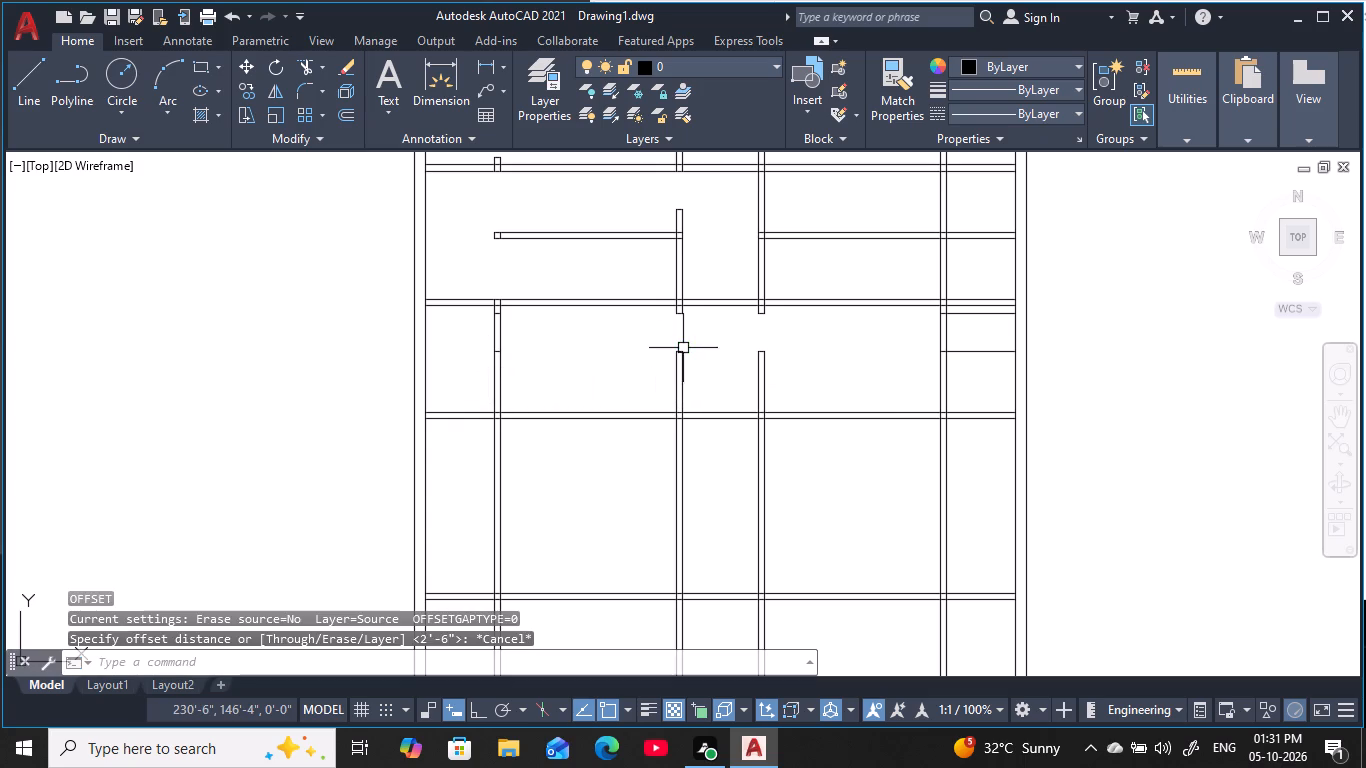
Trim the third and first horizontal partitions where they cross the corridor between the second and third vertical partitions.
{"action": "key", "text": "t"}
{"action": "type", "text": "r"}
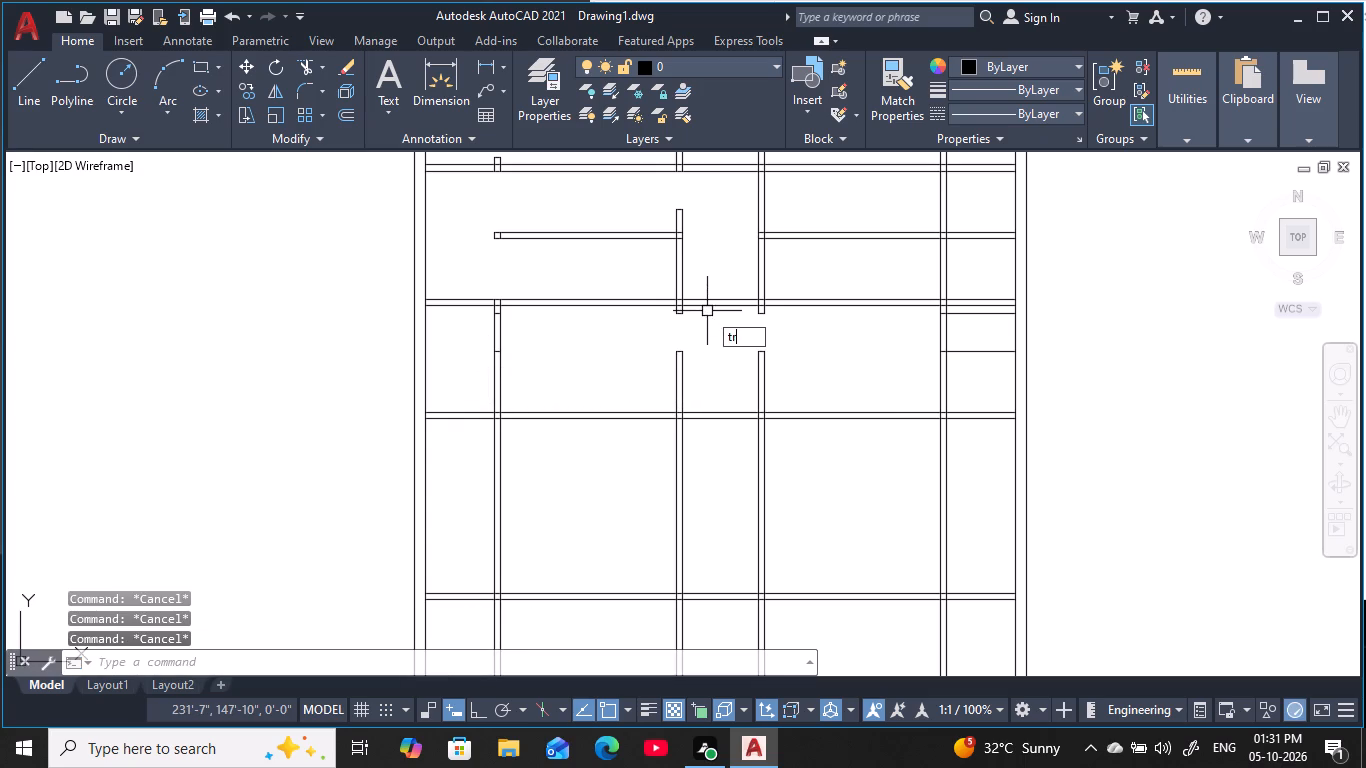
{"action": "key", "text": "space"}
{"action": "left_click", "coordinate": [702, 324]}
{"action": "left_click", "coordinate": [694, 258]}
{"action": "scroll", "coordinate": [713, 332], "scroll_direction": "down", "scroll_amount": 1}
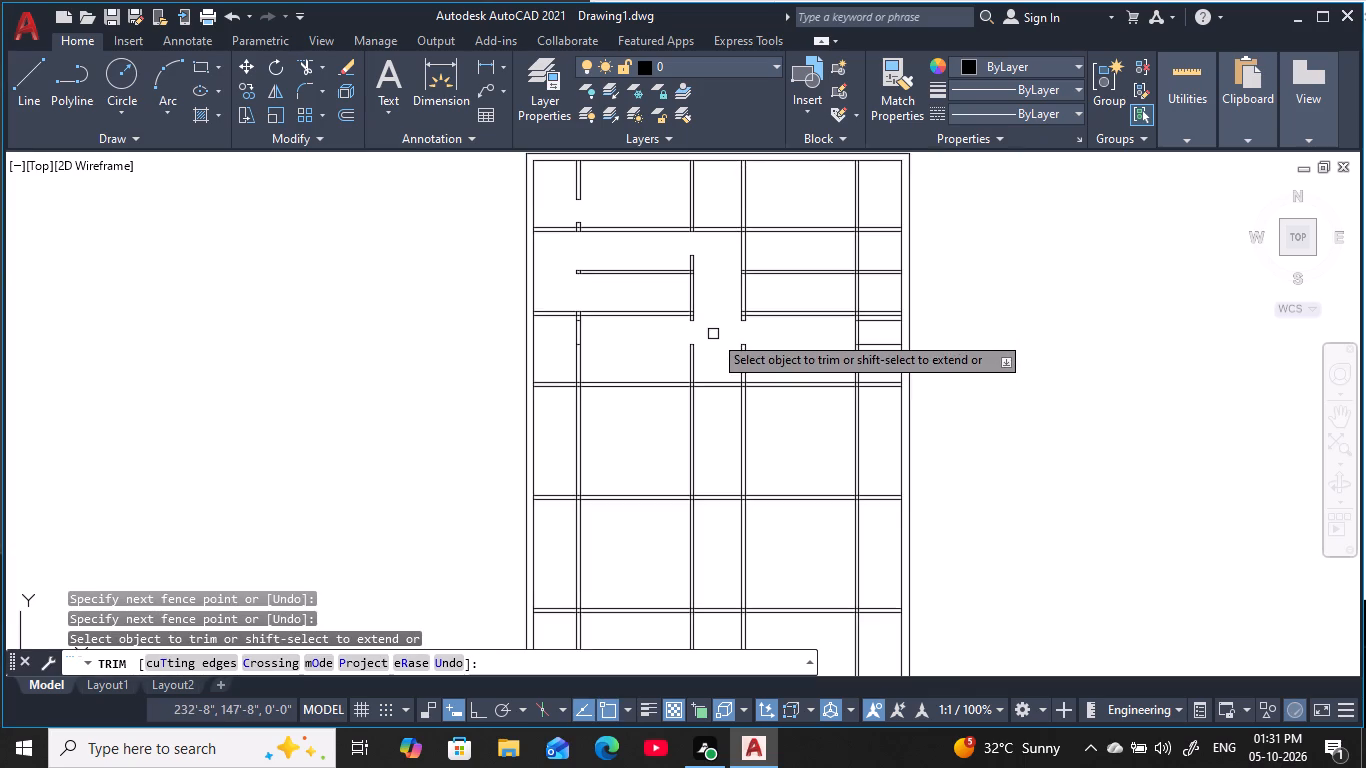
{"action": "middle_click_drag", "start_coordinate": [714, 342], "coordinate": [699, 413]}
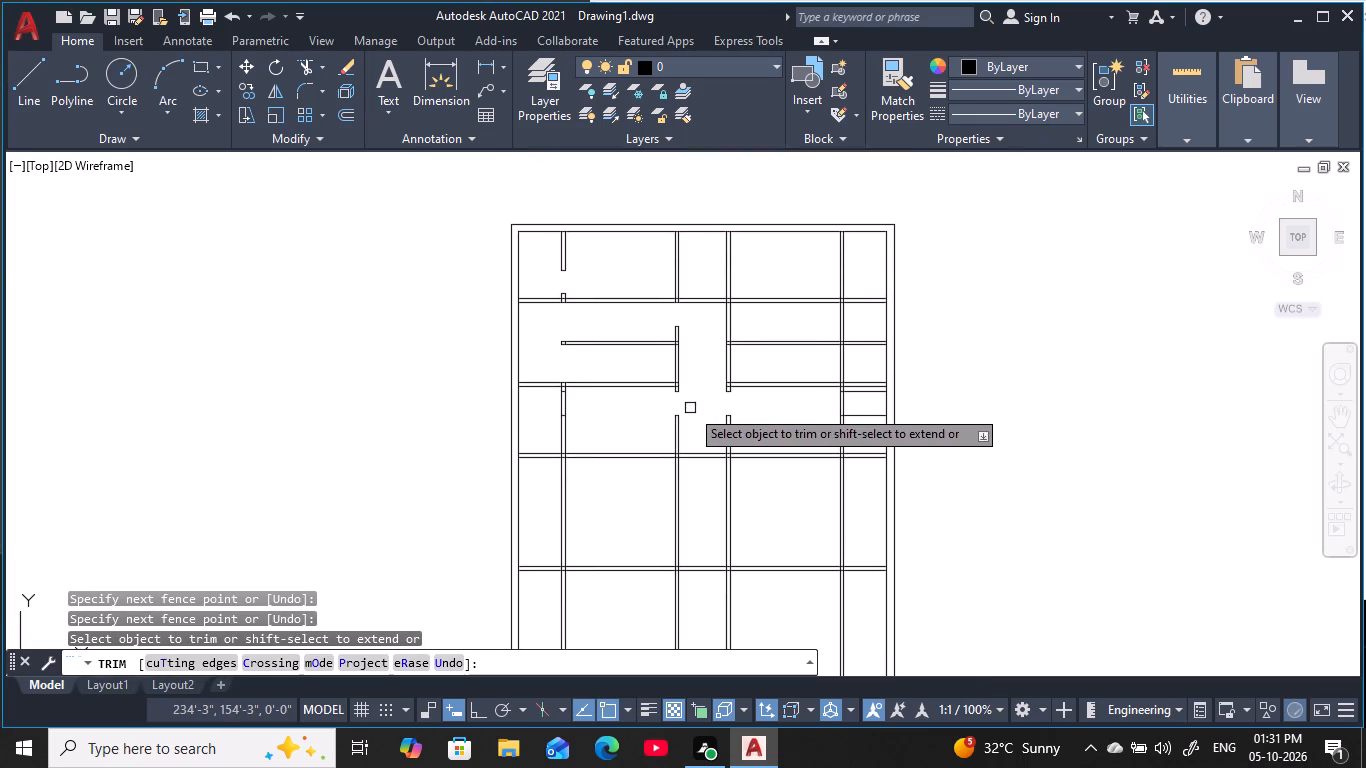
{"action": "left_click", "coordinate": [705, 315]}
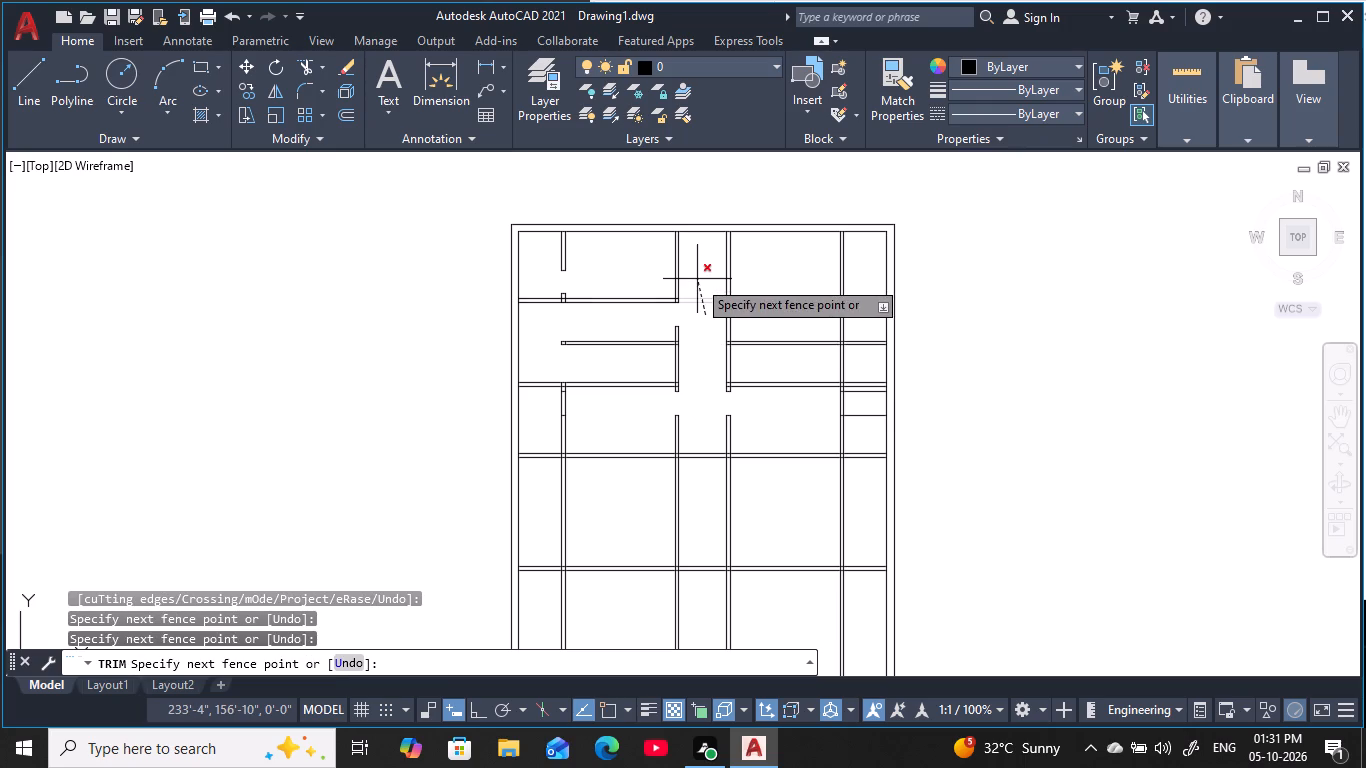
{"action": "left_click", "coordinate": [697, 279]}
{"action": "scroll", "coordinate": [698, 300], "scroll_direction": "down", "scroll_amount": 1}
{"action": "scroll", "coordinate": [700, 305], "scroll_direction": "up", "scroll_amount": 2}
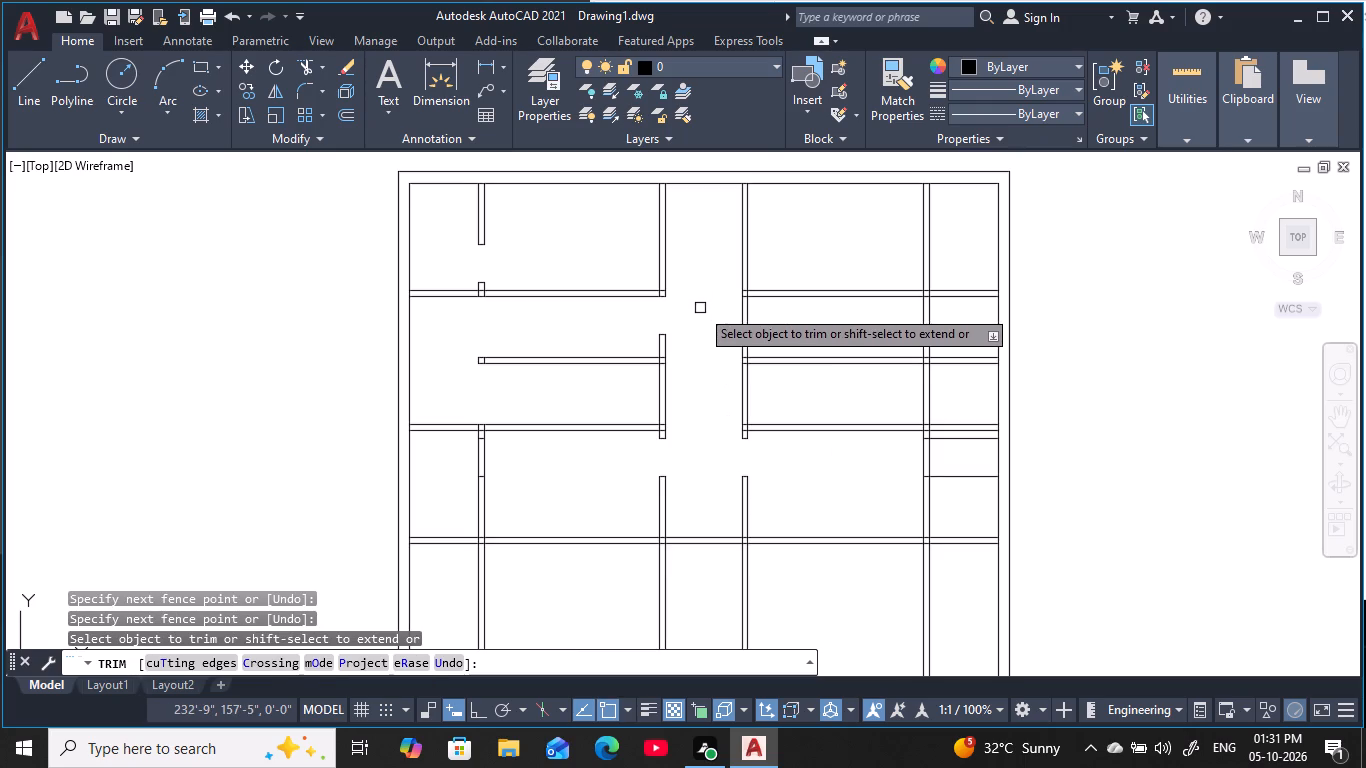
{"action": "middle_click_drag", "start_coordinate": [700, 308], "coordinate": [672, 316]}
{"action": "scroll", "coordinate": [700, 308], "scroll_direction": "up", "scroll_amount": 1}
{"action": "key", "text": "Escape"}
{"action": "key", "text": "Escape"}
{"action": "key", "text": "Escape"}
{"action": "key", "text": "Escape"}
{"action": "key", "text": "Escape"}
{"action": "key", "text": "Escape"}
{"action": "key", "text": "Escape"}
{"action": "key", "text": "Escape"}
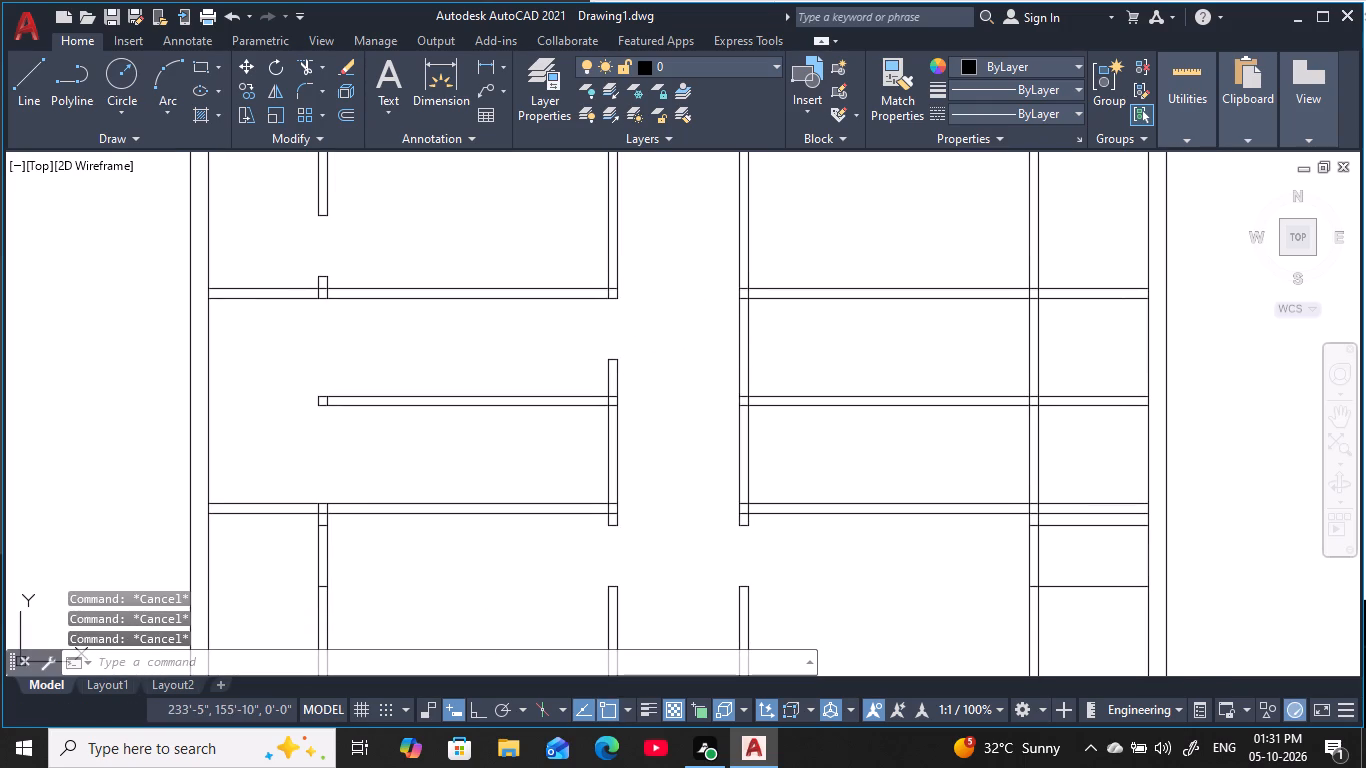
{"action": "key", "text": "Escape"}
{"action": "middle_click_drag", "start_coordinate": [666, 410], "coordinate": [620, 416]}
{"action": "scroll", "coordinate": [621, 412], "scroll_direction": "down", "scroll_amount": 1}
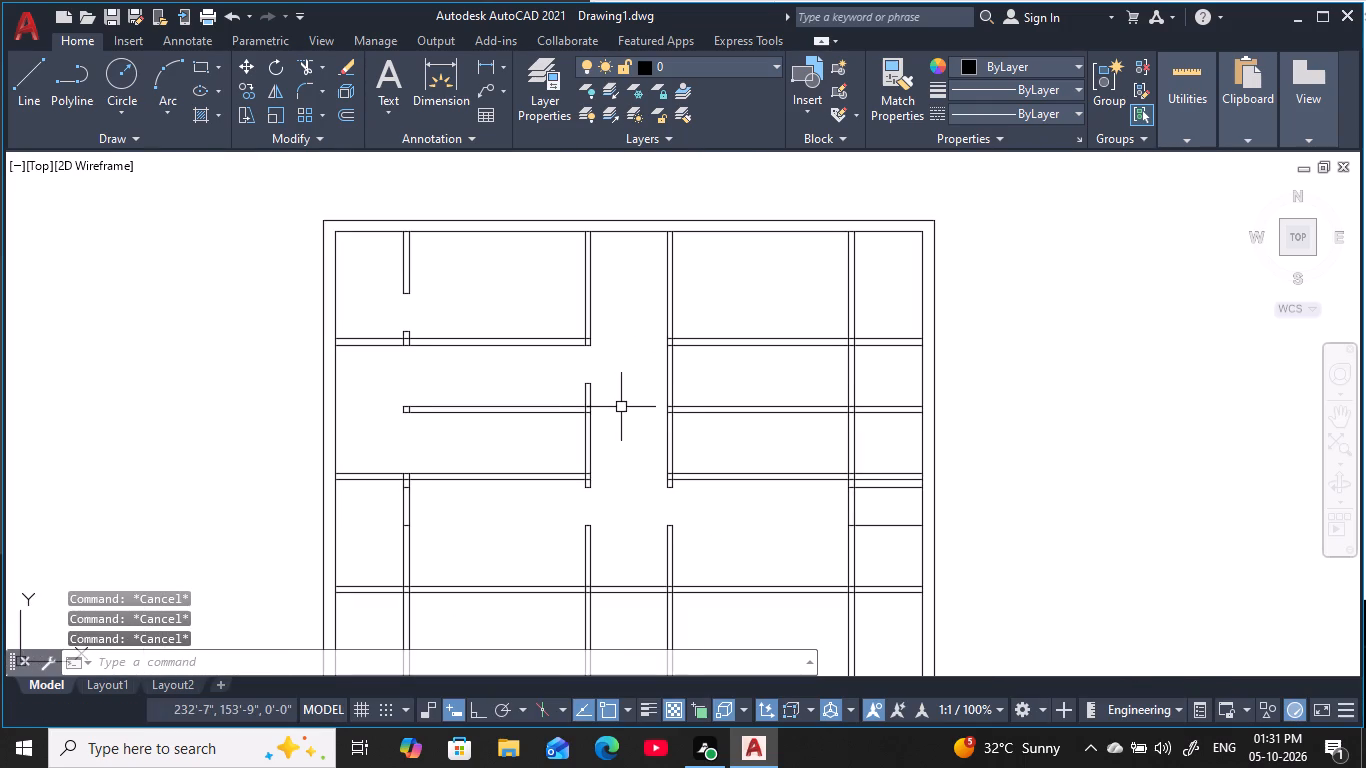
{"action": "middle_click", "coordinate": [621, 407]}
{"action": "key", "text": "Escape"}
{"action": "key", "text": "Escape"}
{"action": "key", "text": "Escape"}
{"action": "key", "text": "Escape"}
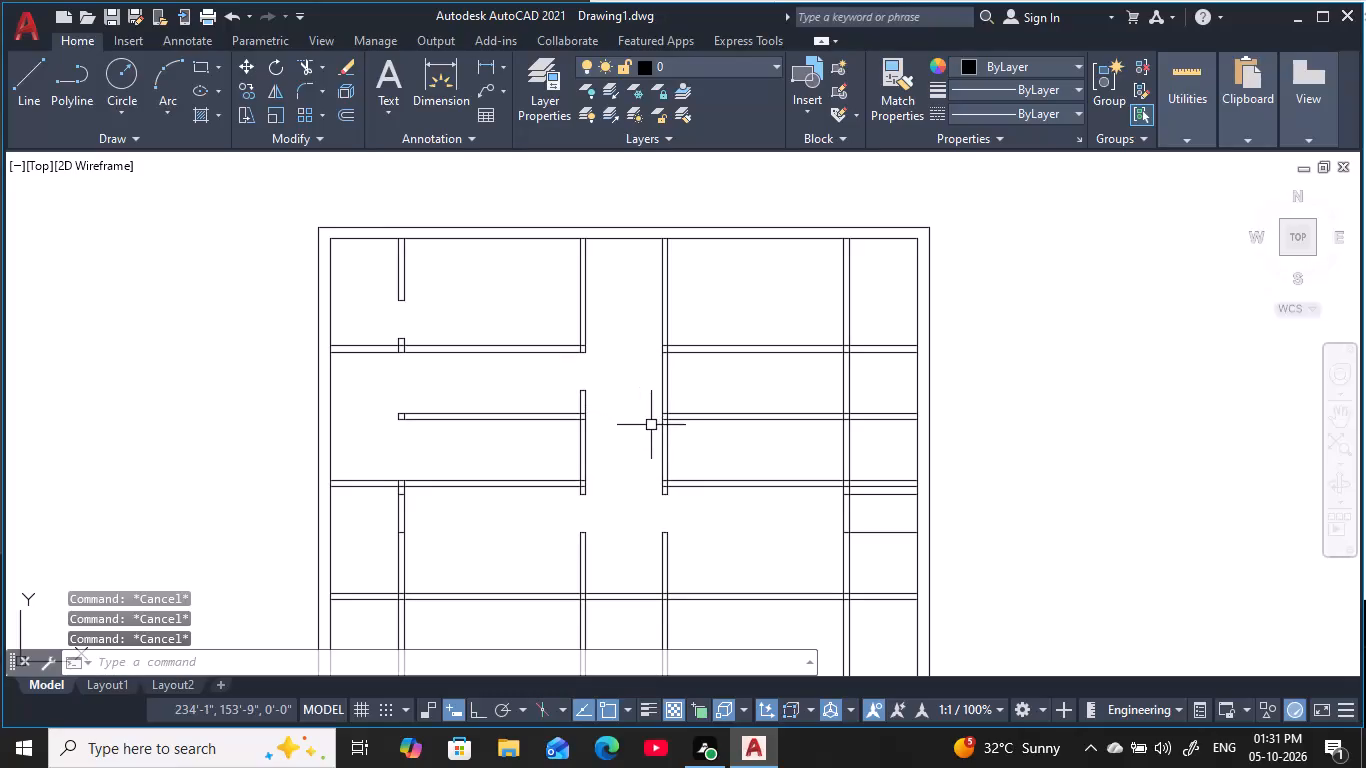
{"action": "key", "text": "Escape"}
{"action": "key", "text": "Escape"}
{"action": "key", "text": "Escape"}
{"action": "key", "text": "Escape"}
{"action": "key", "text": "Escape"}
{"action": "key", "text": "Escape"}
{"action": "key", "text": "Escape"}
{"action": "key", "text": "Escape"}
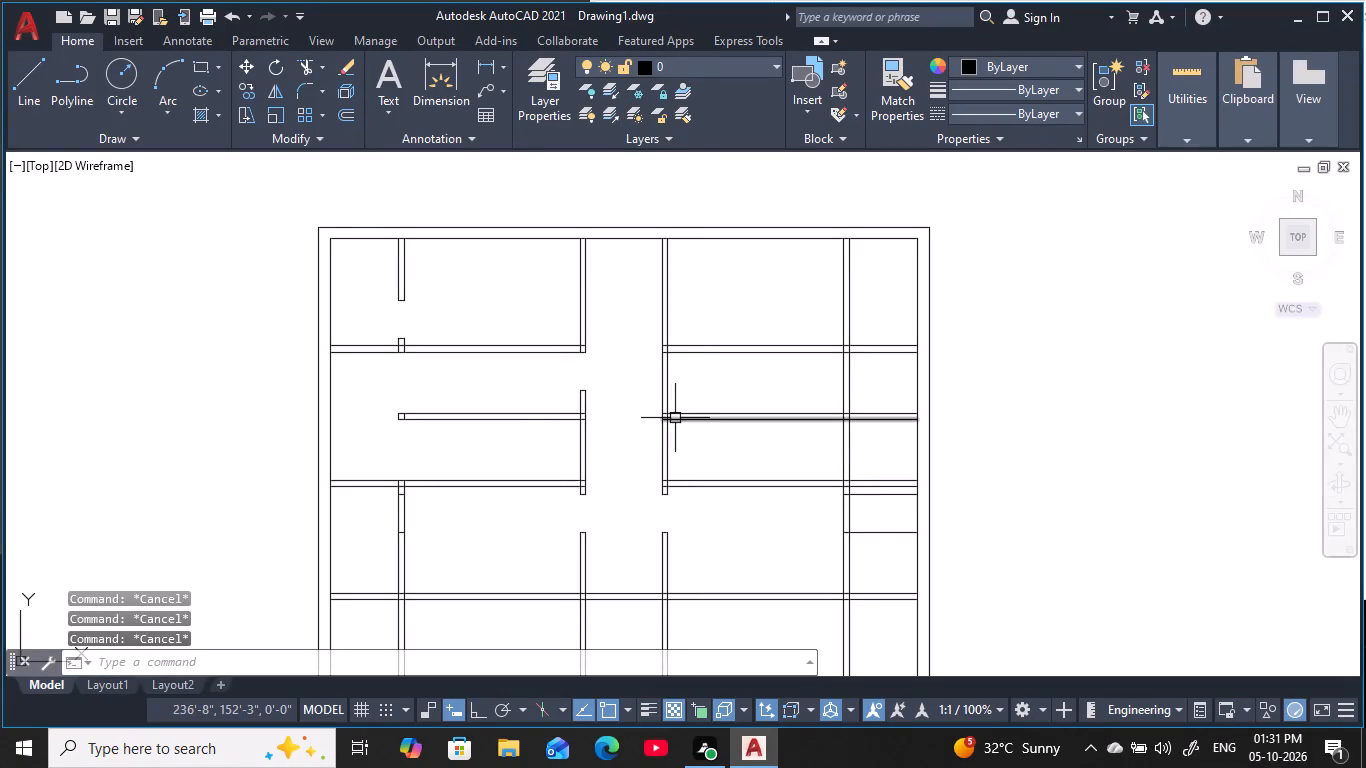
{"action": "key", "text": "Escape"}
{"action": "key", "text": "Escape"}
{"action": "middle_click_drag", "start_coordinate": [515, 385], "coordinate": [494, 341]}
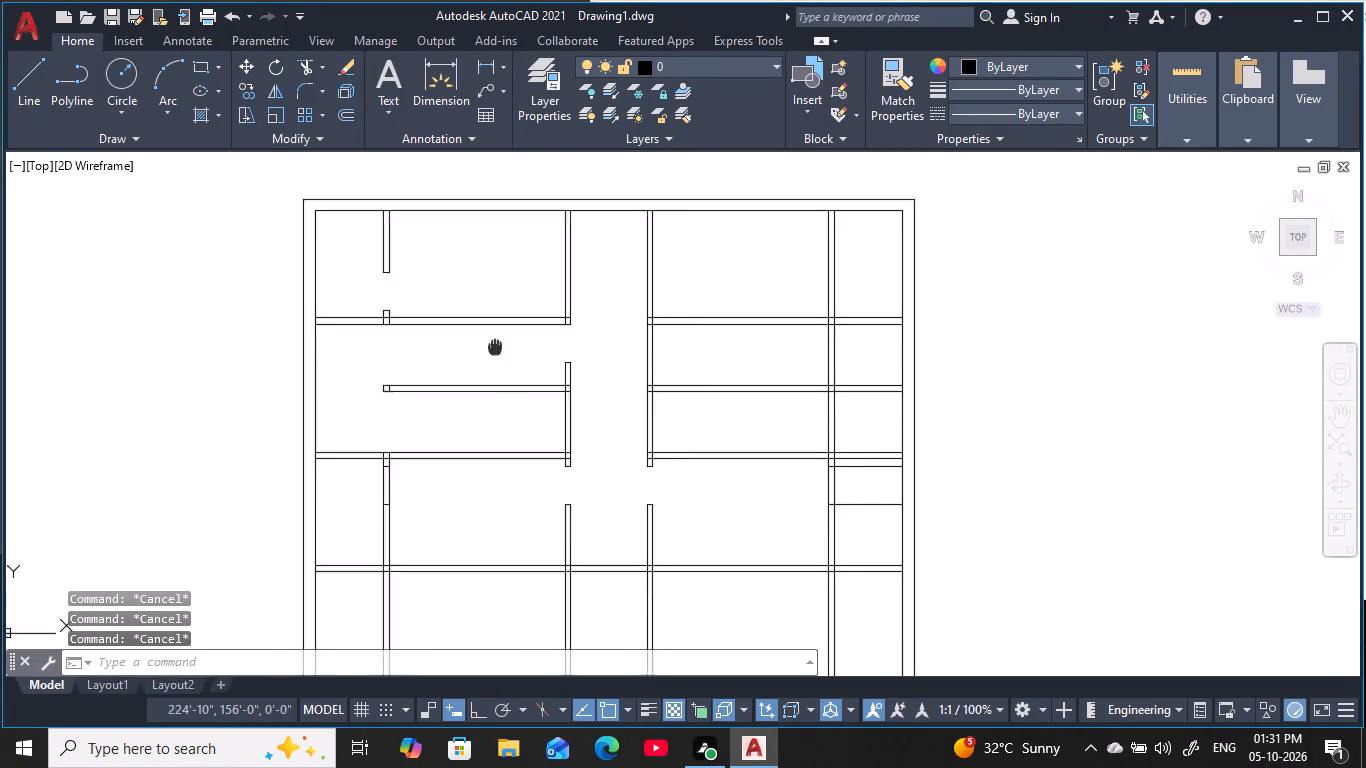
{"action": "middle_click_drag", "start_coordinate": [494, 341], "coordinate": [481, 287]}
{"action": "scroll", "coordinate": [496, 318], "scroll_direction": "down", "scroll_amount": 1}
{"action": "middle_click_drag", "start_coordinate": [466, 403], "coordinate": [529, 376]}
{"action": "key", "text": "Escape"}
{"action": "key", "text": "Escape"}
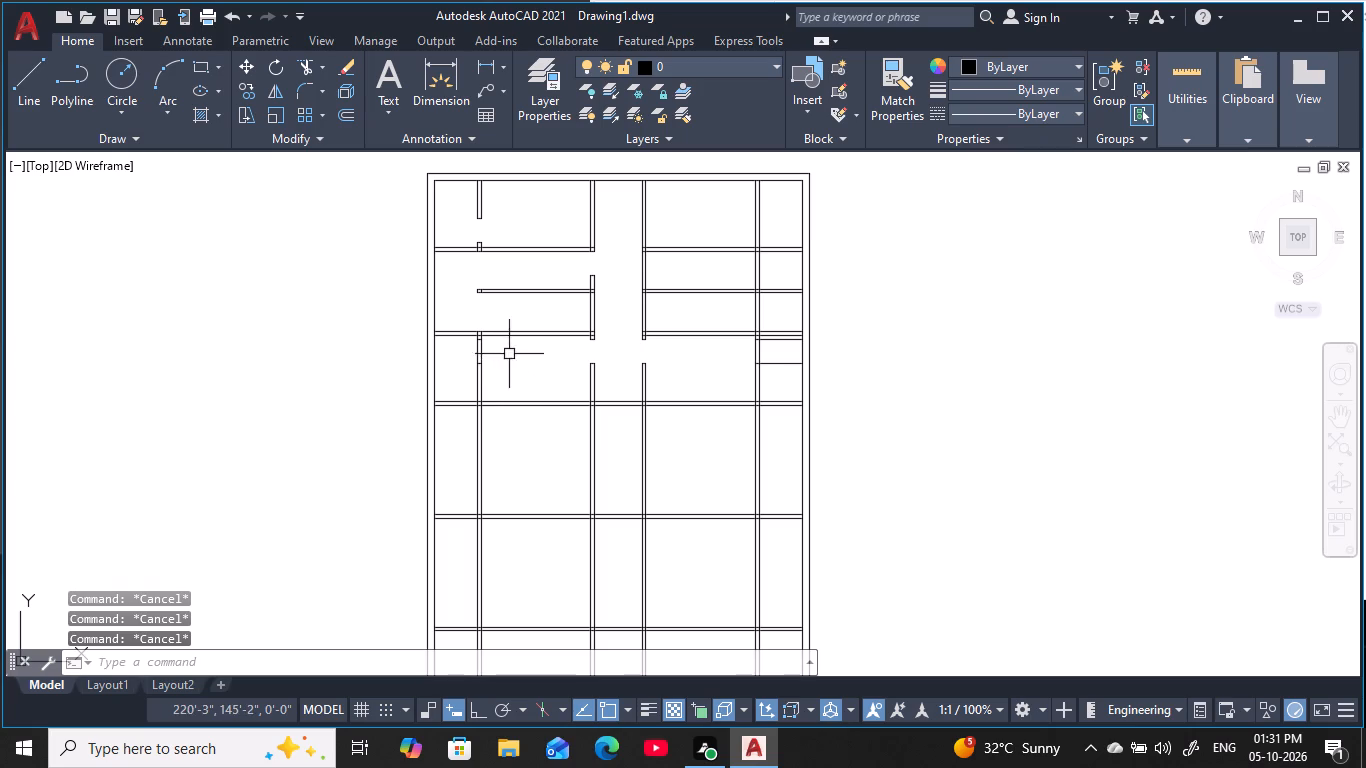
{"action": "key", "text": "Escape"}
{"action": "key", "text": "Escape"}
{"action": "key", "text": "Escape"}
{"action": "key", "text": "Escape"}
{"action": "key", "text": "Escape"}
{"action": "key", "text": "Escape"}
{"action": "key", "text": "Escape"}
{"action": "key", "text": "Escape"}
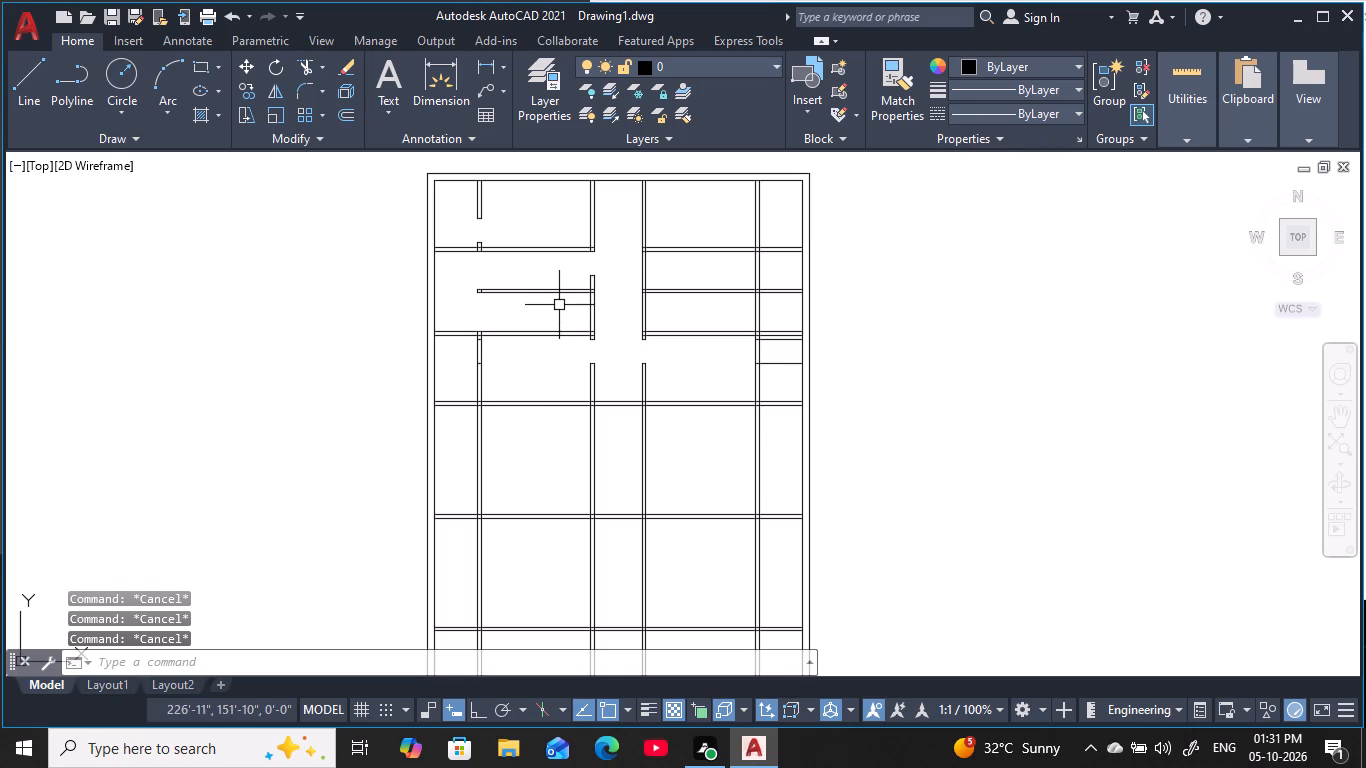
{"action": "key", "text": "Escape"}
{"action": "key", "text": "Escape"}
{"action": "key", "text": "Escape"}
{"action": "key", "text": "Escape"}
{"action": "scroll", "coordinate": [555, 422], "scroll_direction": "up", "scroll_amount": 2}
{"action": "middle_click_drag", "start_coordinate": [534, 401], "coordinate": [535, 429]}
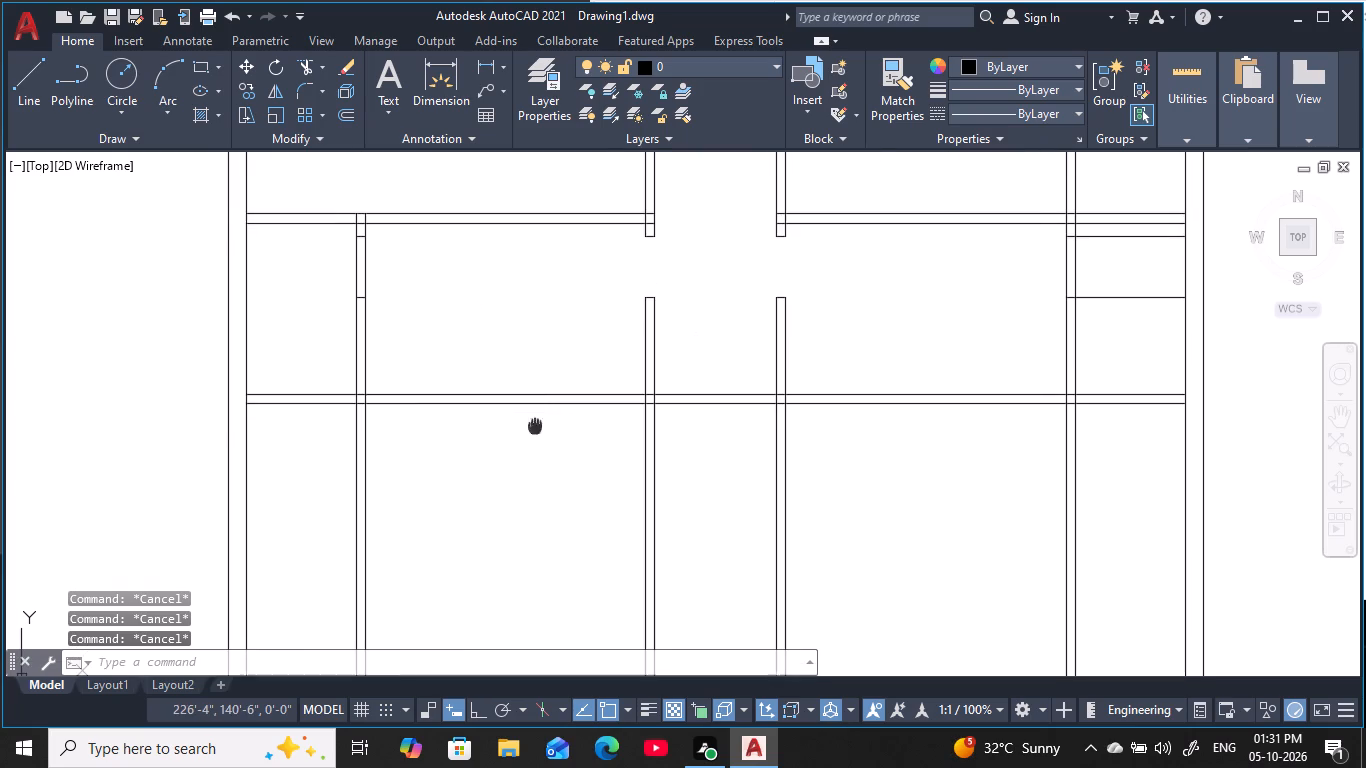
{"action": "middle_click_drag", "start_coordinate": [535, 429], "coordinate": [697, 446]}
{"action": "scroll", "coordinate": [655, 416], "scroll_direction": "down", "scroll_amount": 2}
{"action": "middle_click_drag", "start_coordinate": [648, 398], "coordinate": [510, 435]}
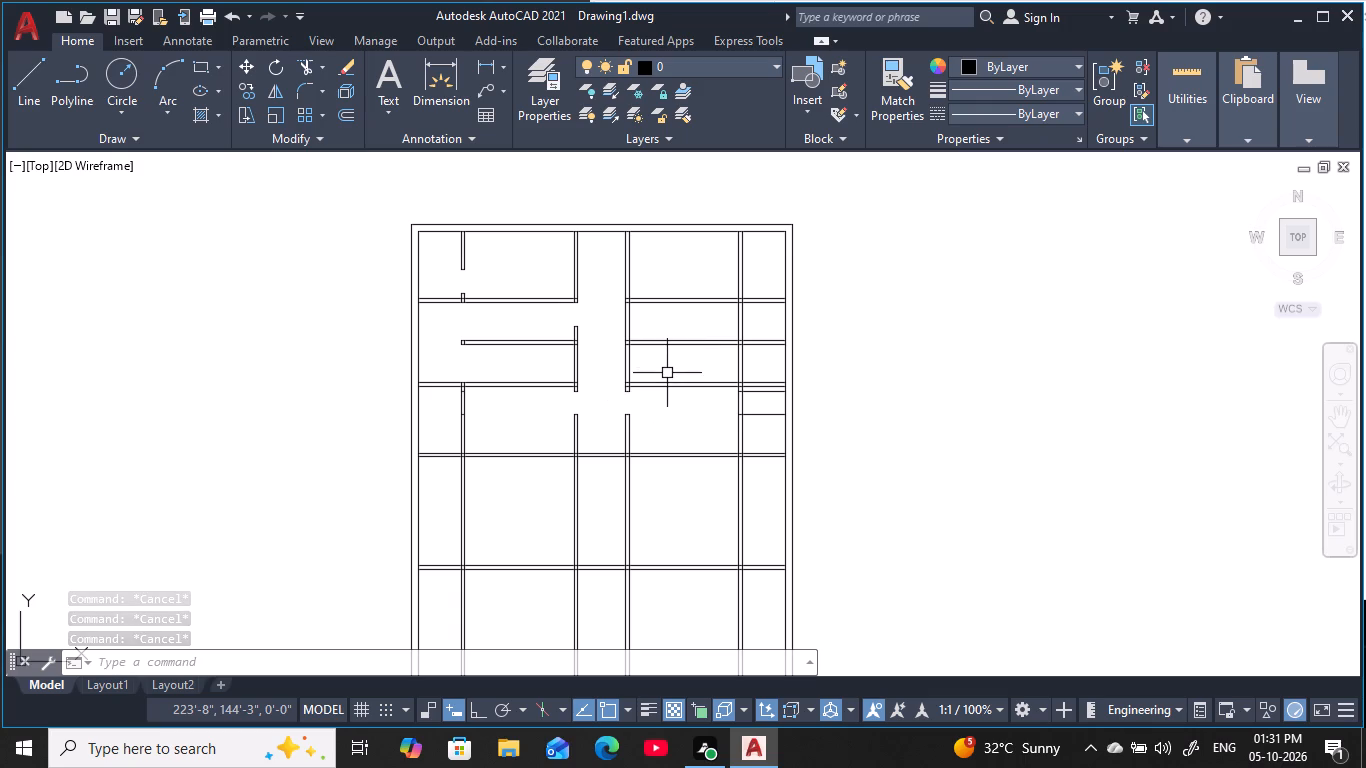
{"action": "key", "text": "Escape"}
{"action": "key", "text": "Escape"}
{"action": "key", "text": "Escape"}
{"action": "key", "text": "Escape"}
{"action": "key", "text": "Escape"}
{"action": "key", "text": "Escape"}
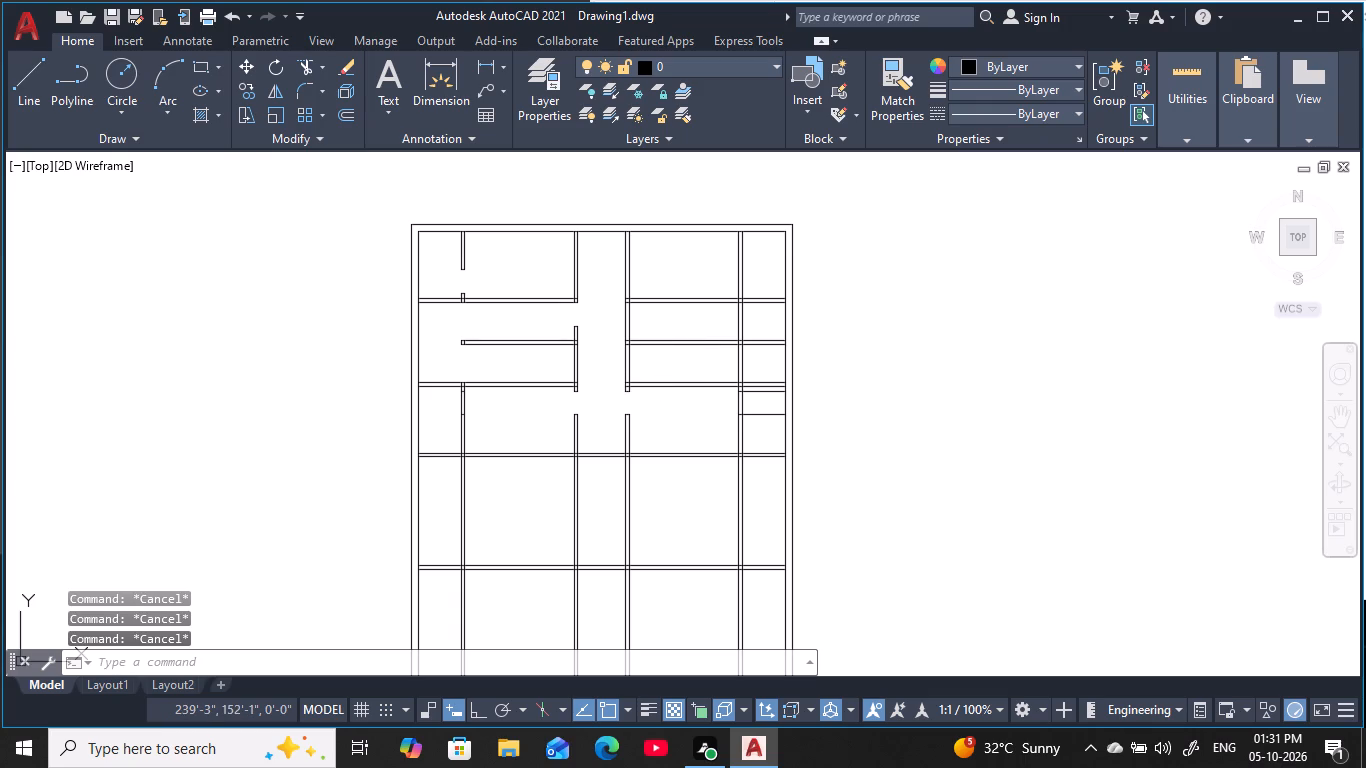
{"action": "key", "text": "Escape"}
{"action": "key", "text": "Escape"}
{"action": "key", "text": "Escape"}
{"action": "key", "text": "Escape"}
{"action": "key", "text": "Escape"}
Offset the upper line of the first horizontal partition, on the east side of the corridor, 6" upward.
{"action": "type", "text": "o"}
{"action": "key", "text": "space"}
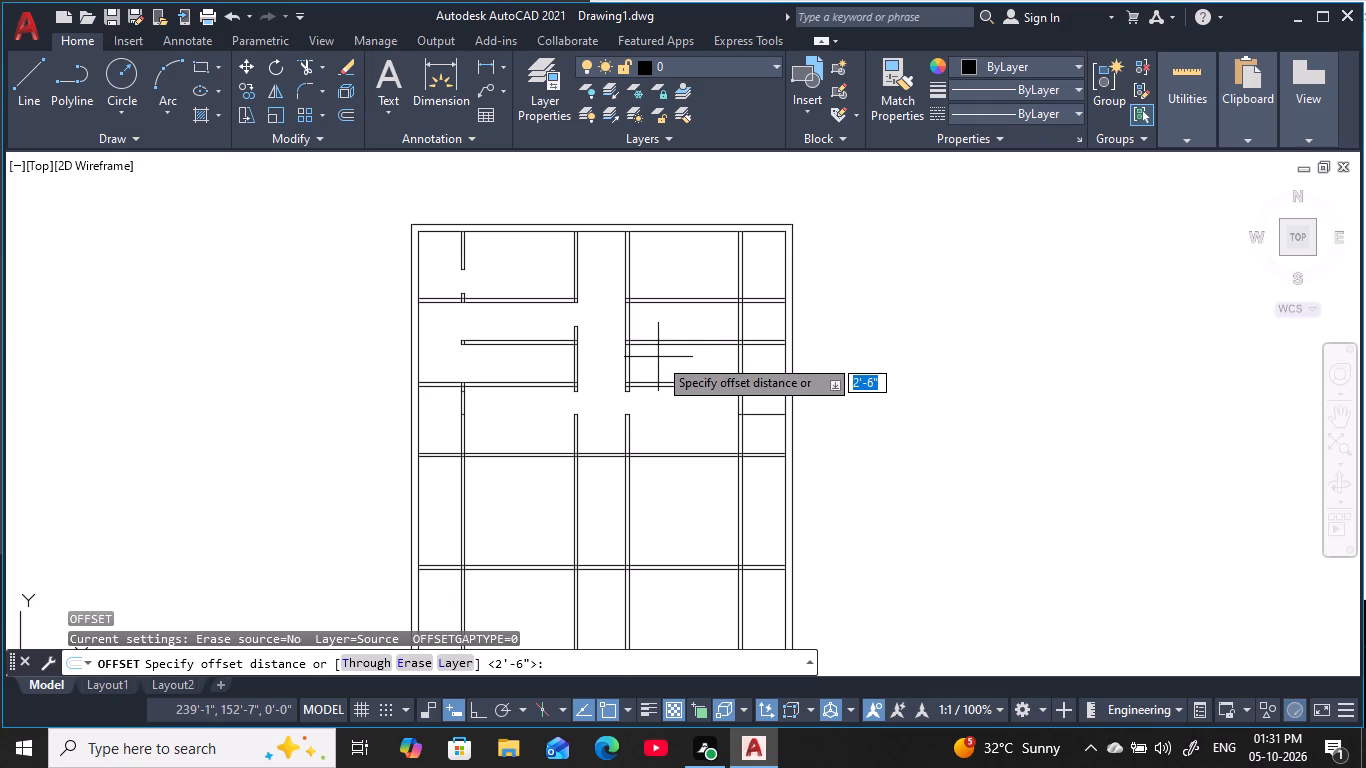
{"action": "type", "text": "6"}
{"action": "key", "text": "space"}
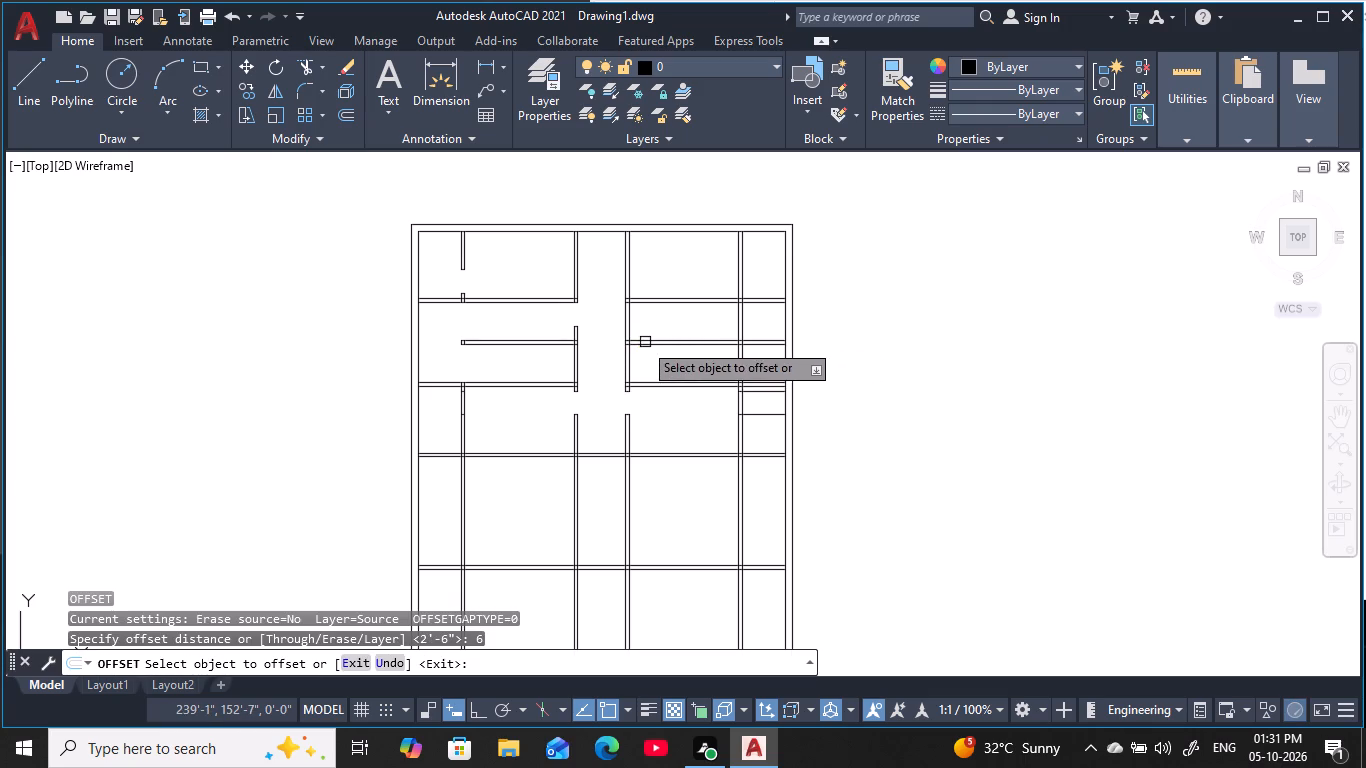
{"action": "scroll", "coordinate": [768, 305], "scroll_direction": "up", "scroll_amount": 2}
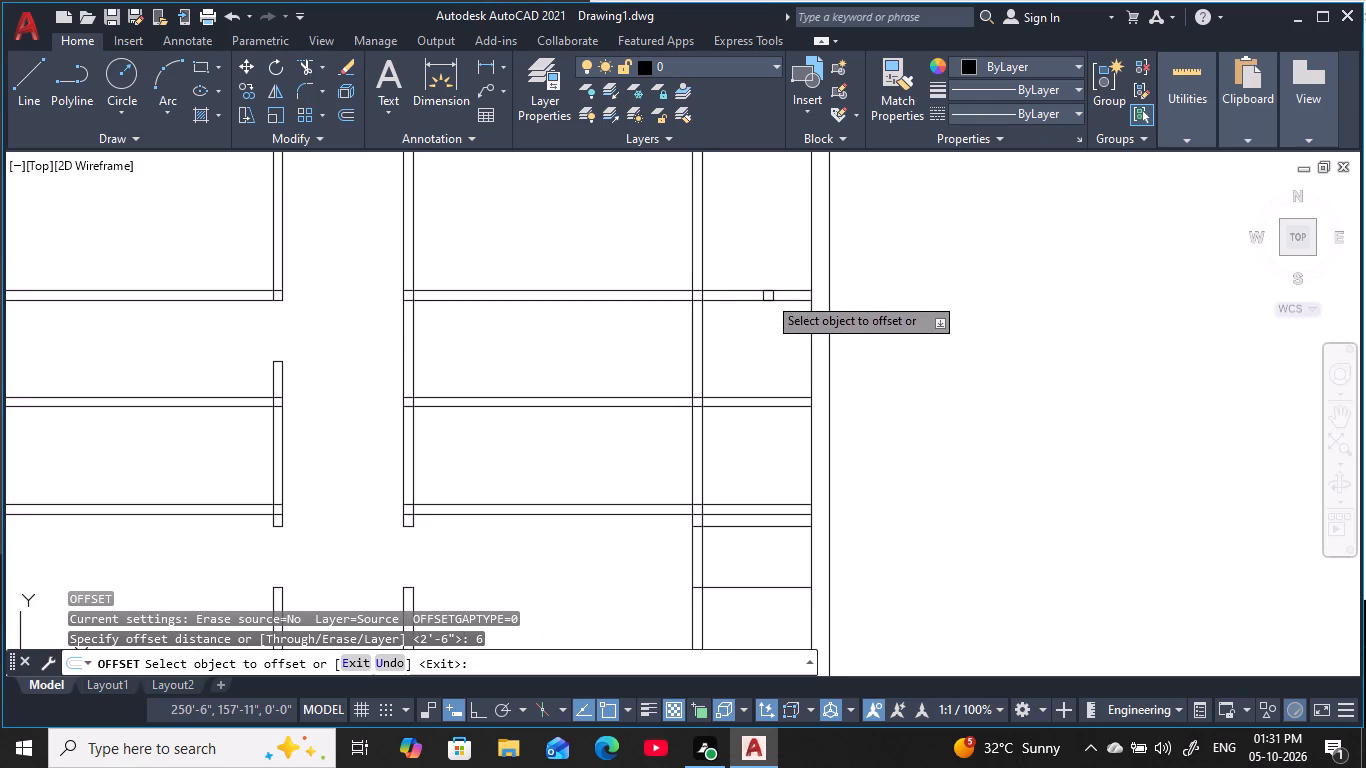
{"action": "left_click", "coordinate": [762, 290]}
{"action": "left_click", "coordinate": [758, 257]}
{"action": "key", "text": "Escape"}
{"action": "key", "text": "Escape"}
{"action": "key", "text": "Escape"}
{"action": "key", "text": "Escape"}
{"action": "key", "text": "Escape"}
{"action": "key", "text": "Escape"}
{"action": "key", "text": "Escape"}
{"action": "key", "text": "Escape"}
{"action": "key", "text": "Escape"}
{"action": "key", "text": "Escape"}
{"action": "key", "text": "Escape"}
{"action": "key", "text": "Escape"}
{"action": "key", "text": "Escape"}
{"action": "key", "text": "Escape"}
{"action": "key", "text": "Escape"}
{"action": "key", "text": "Escape"}
{"action": "key", "text": "Escape"}
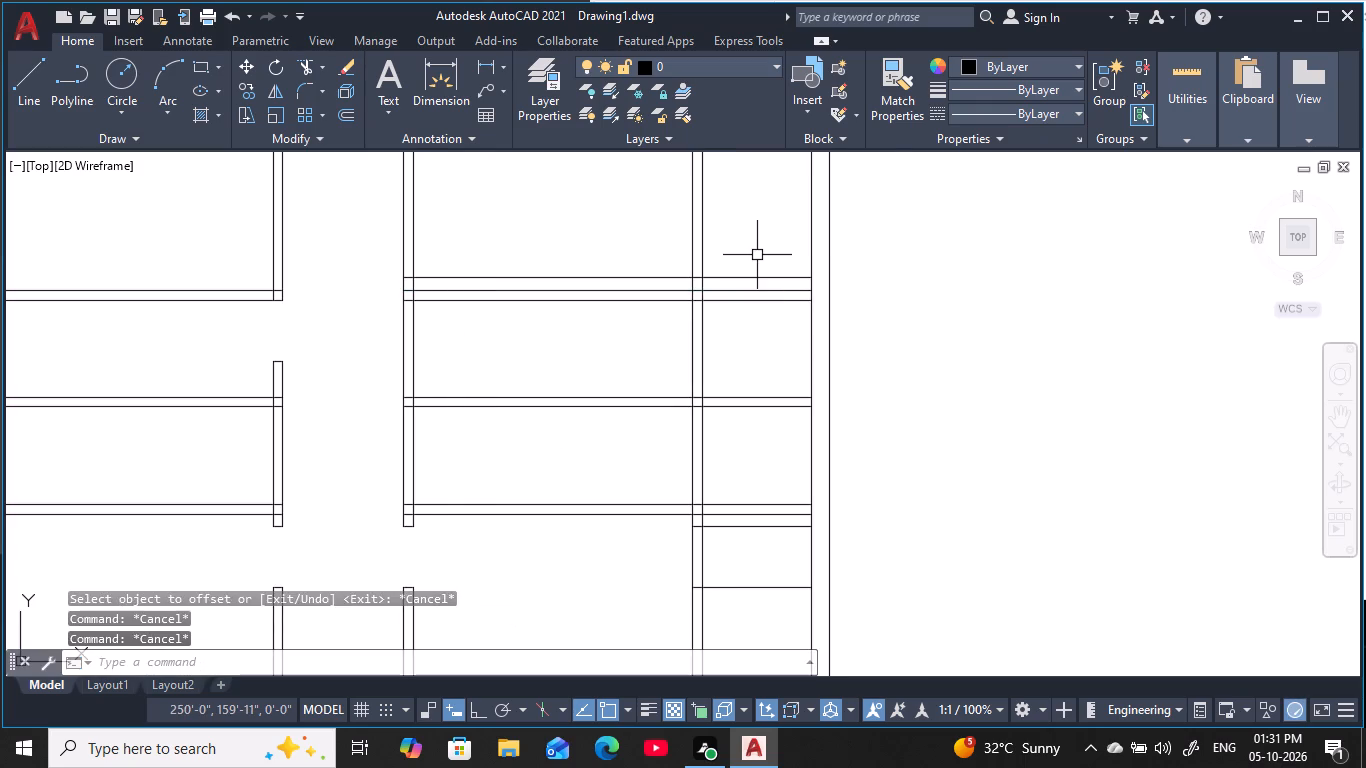
Offset the new line above the first horizontal partition 2'6" upward to mark the opening width.
{"action": "type", "text": "o 2"}
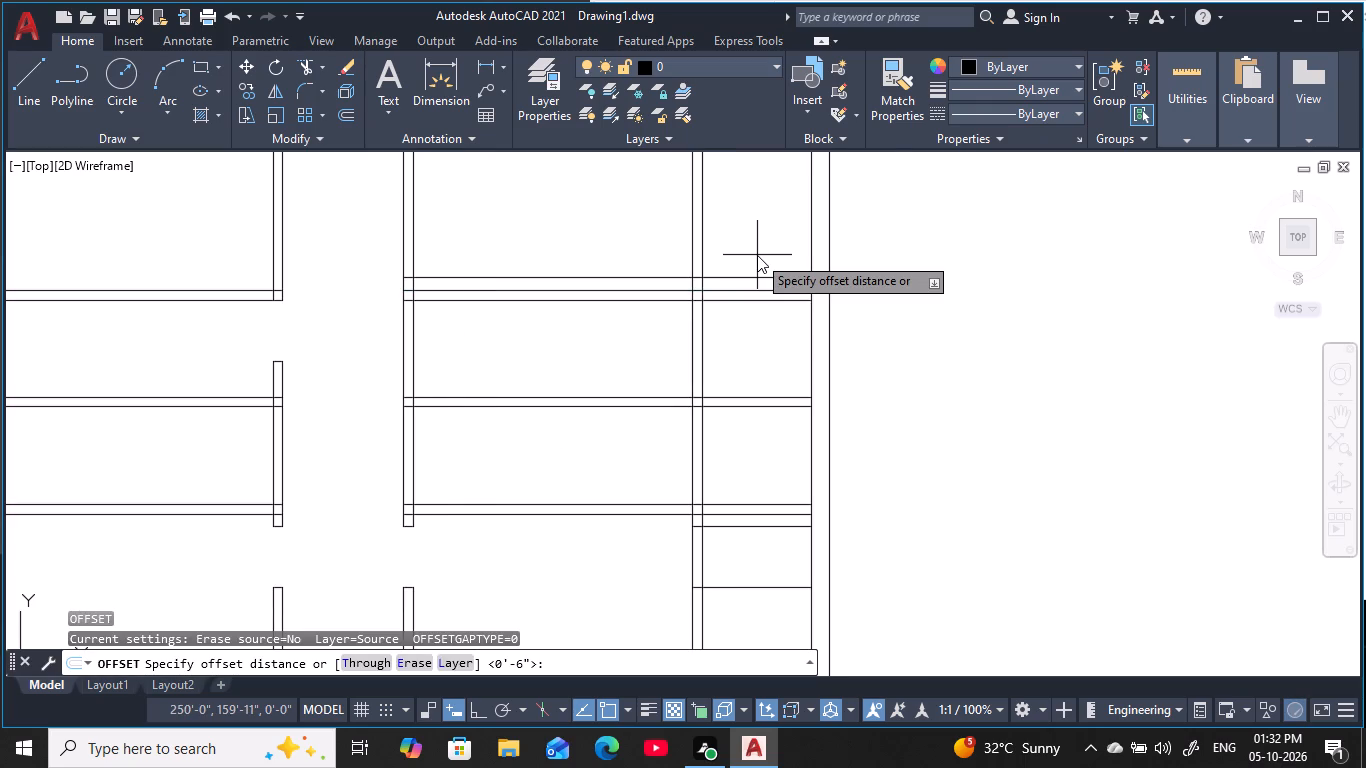
{"action": "type", "text": "'6"}
{"action": "key", "text": "space"}
{"action": "left_click", "coordinate": [760, 274]}
{"action": "left_click", "coordinate": [740, 214]}
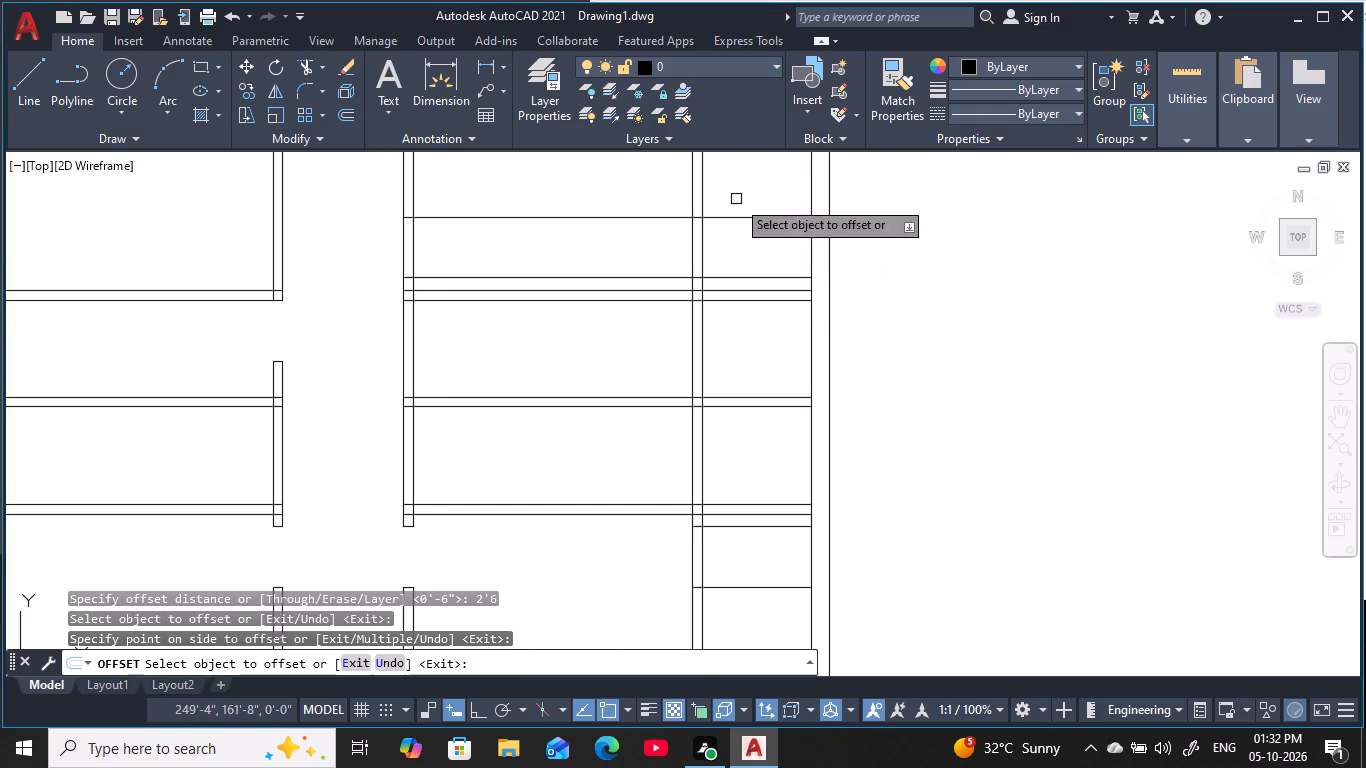
{"action": "key", "text": "Escape"}
{"action": "key", "text": "Escape"}
{"action": "key", "text": "Escape"}
{"action": "key", "text": "Escape"}
Trim the 2'6" opening in the third vertical partition between the two offset lines above the first horizontal partition.
{"action": "middle_click_drag", "start_coordinate": [737, 199], "coordinate": [743, 313]}
{"action": "scroll", "coordinate": [743, 313], "scroll_direction": "down", "scroll_amount": 1}
{"action": "key", "text": "Escape"}
{"action": "key", "text": "Escape"}
{"action": "key", "text": "Escape"}
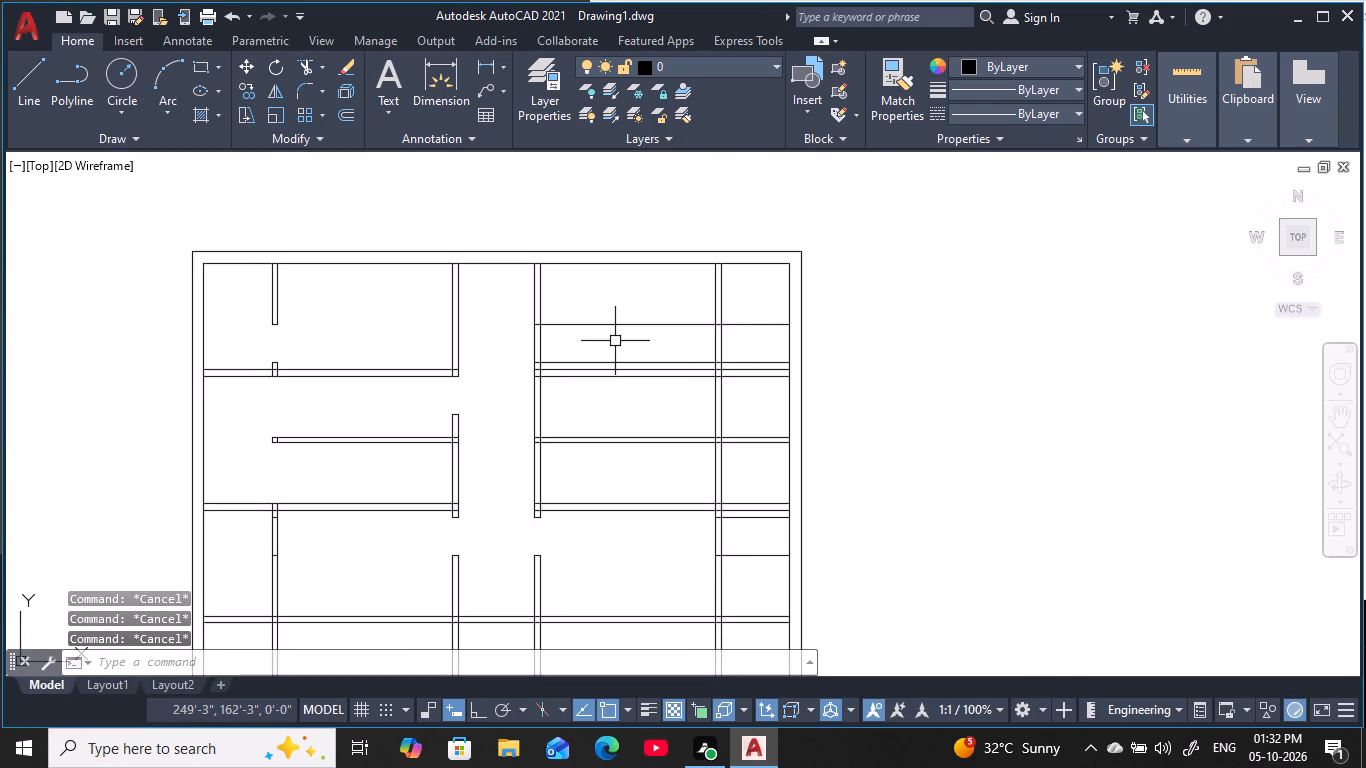
{"action": "type", "text": "tr"}
{"action": "key", "text": "space"}
{"action": "left_click", "coordinate": [566, 342]}
{"action": "left_click", "coordinate": [490, 342]}
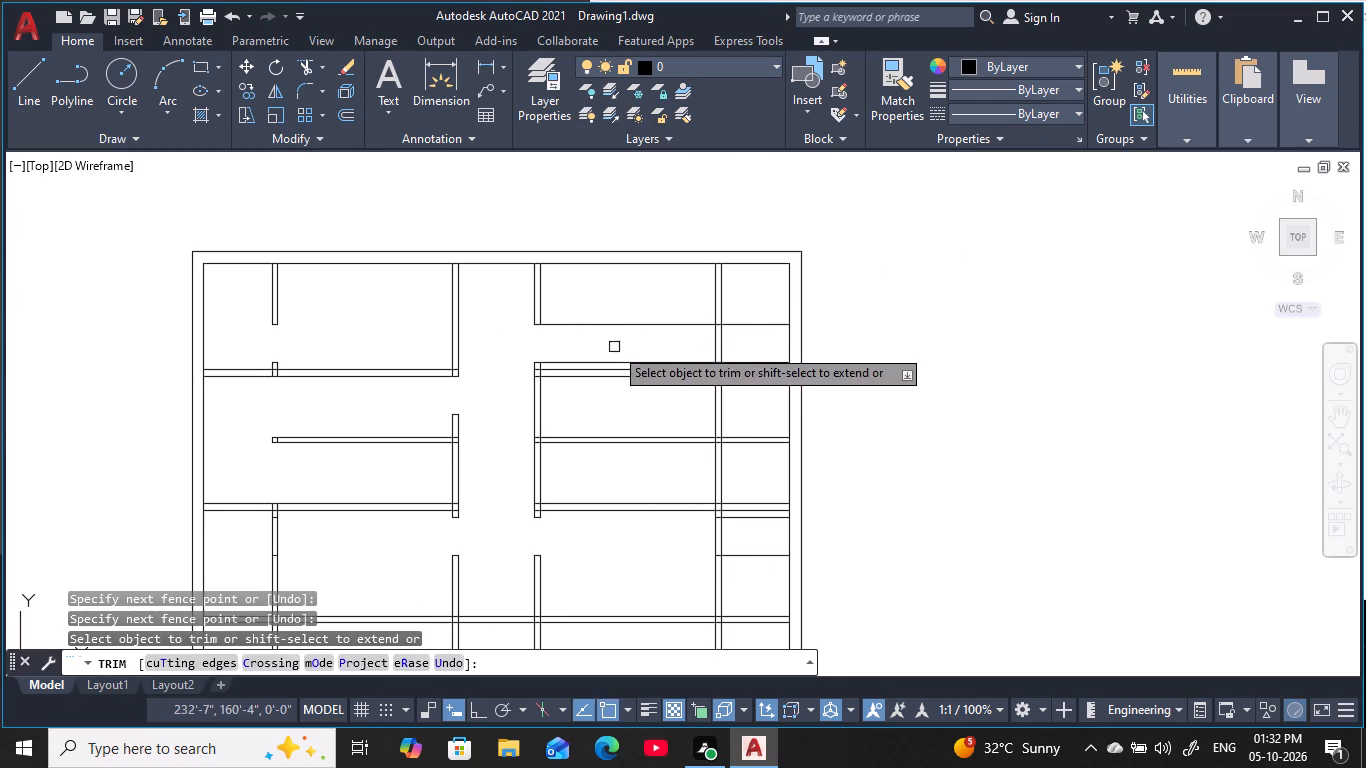
Trim away the two offset lines from the third to the fourth vertical partition and from the fourth to the exterior wall.
{"action": "left_click", "coordinate": [646, 343]}
{"action": "left_click", "coordinate": [635, 302]}
{"action": "left_click", "coordinate": [626, 358]}
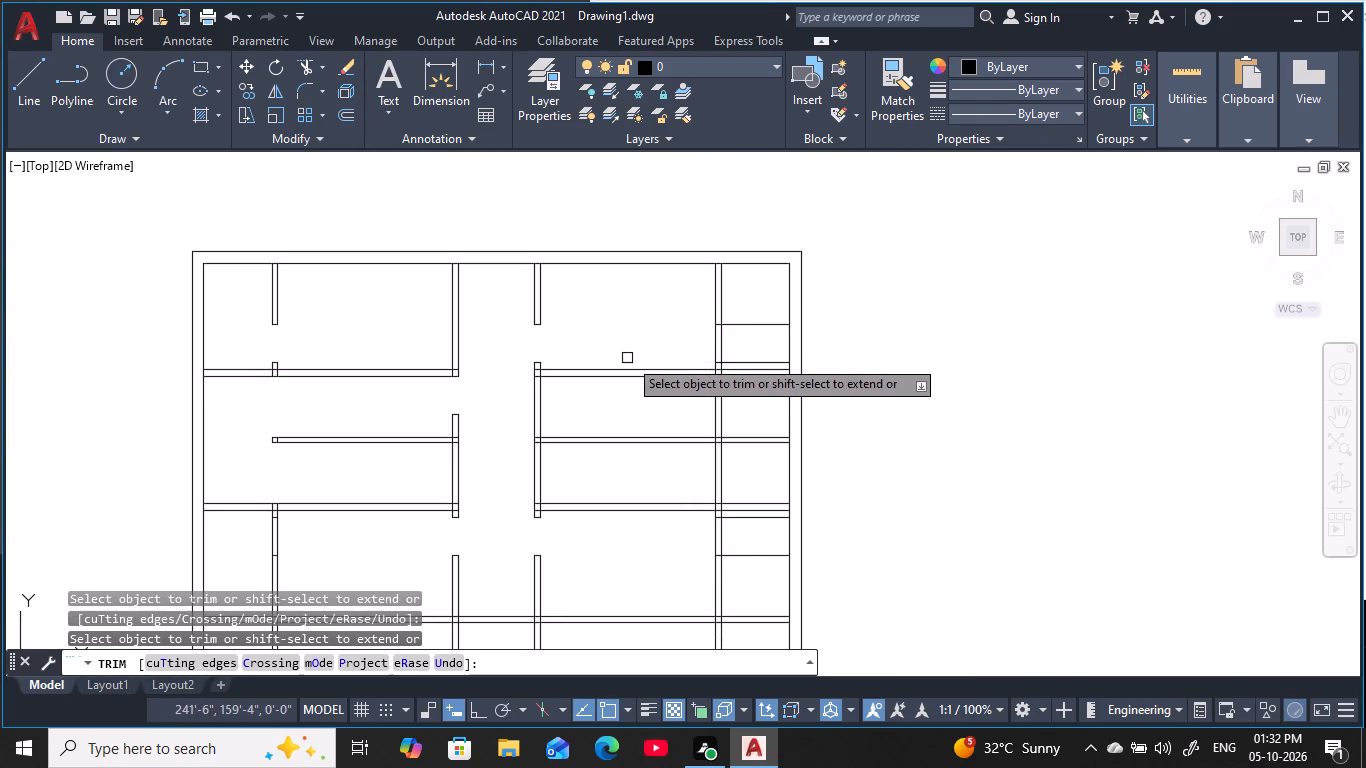
{"action": "left_click", "coordinate": [758, 330]}
{"action": "left_click", "coordinate": [755, 310]}
{"action": "left_click", "coordinate": [752, 362]}
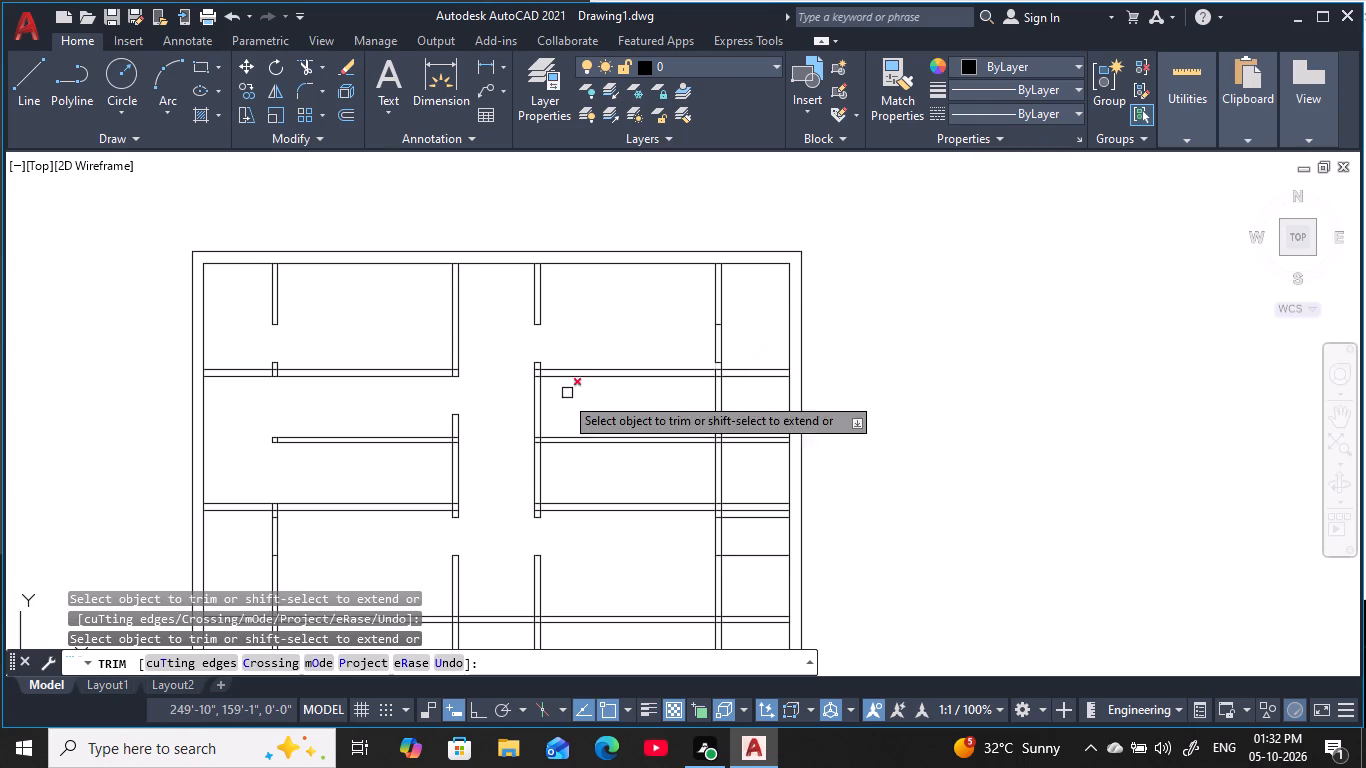
{"action": "middle_click_drag", "start_coordinate": [571, 419], "coordinate": [591, 387]}
{"action": "key", "text": "Escape"}
{"action": "key", "text": "Escape"}
{"action": "key", "text": "Escape"}
{"action": "key", "text": "Escape"}
{"action": "scroll", "coordinate": [582, 371], "scroll_direction": "up", "scroll_amount": 1}
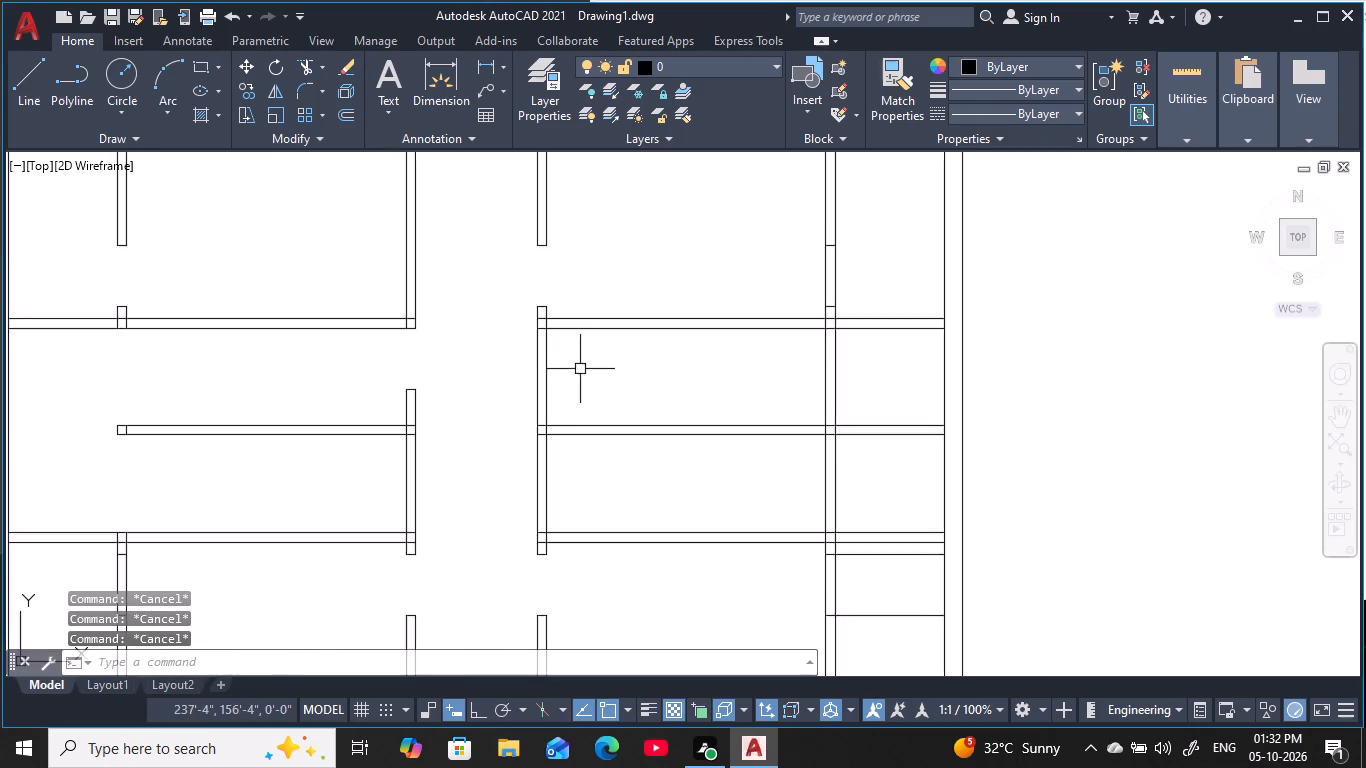
Delete the two short leftover lines crossing the fourth vertical partition above the first horizontal partition.
{"action": "scroll", "coordinate": [578, 368], "scroll_direction": "up", "scroll_amount": 2}
{"action": "key", "text": "Escape"}
{"action": "key", "text": "Escape"}
{"action": "middle_click_drag", "start_coordinate": [506, 341], "coordinate": [543, 438]}
{"action": "scroll", "coordinate": [549, 438], "scroll_direction": "down", "scroll_amount": 2}
{"action": "middle_click_drag", "start_coordinate": [629, 453], "coordinate": [574, 418]}
{"action": "key", "text": "Escape"}
{"action": "key", "text": "Escape"}
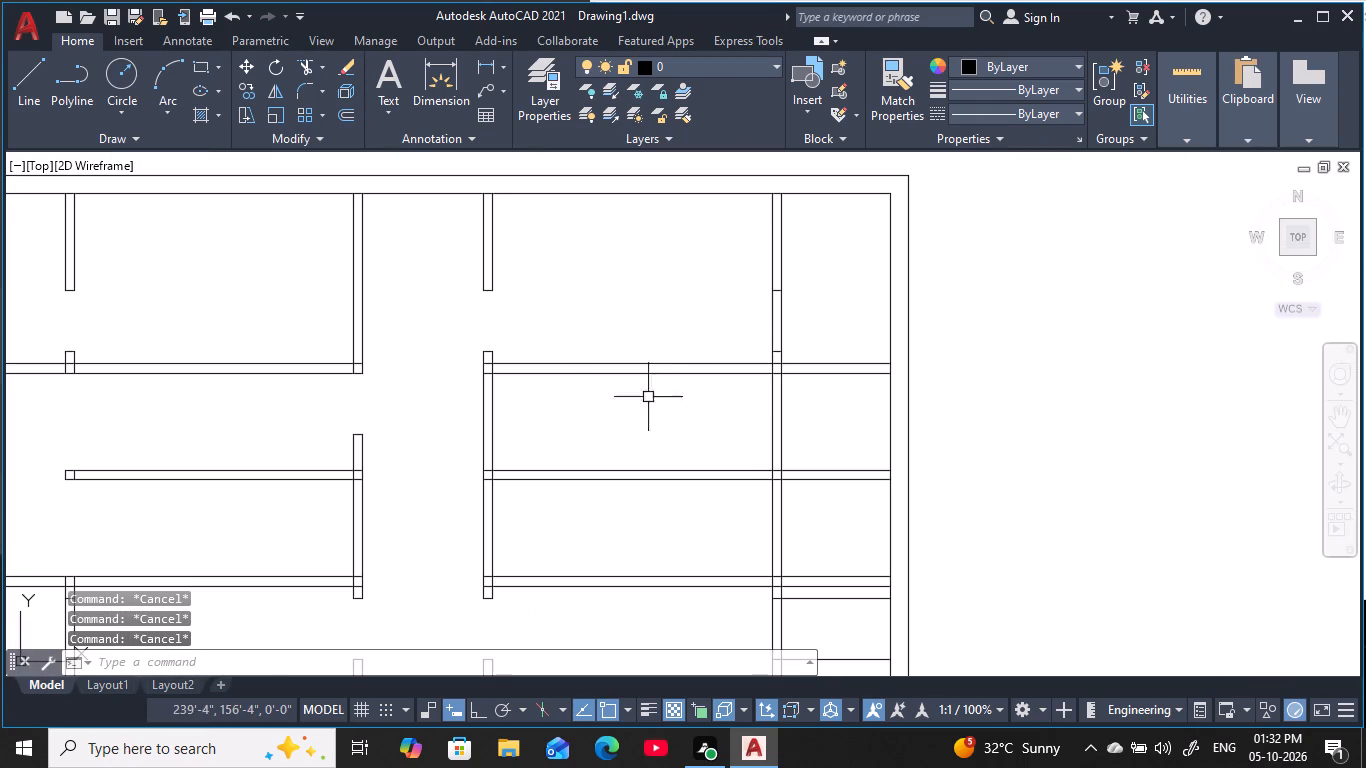
{"action": "key", "text": "Escape"}
{"action": "left_click", "coordinate": [738, 267]}
{"action": "left_click", "coordinate": [816, 352]}
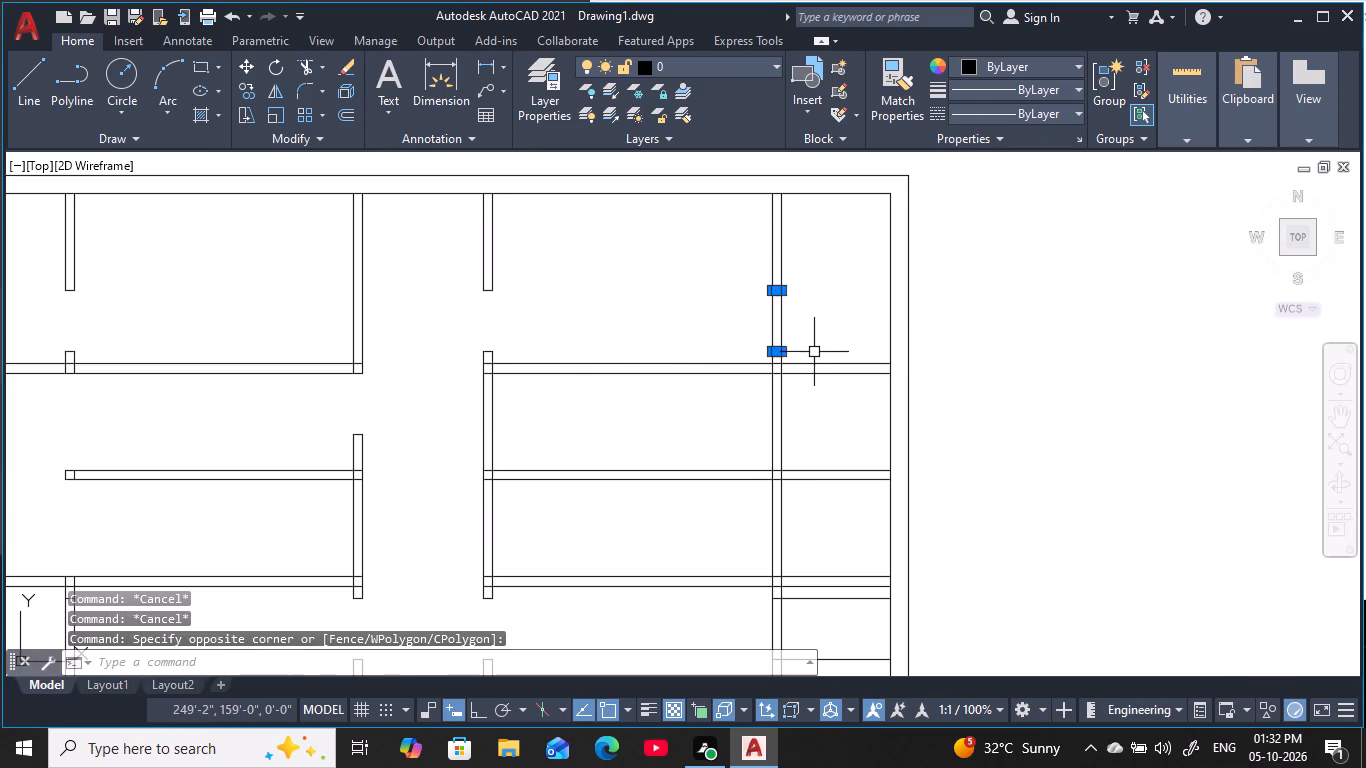
{"action": "key", "text": "Delete"}
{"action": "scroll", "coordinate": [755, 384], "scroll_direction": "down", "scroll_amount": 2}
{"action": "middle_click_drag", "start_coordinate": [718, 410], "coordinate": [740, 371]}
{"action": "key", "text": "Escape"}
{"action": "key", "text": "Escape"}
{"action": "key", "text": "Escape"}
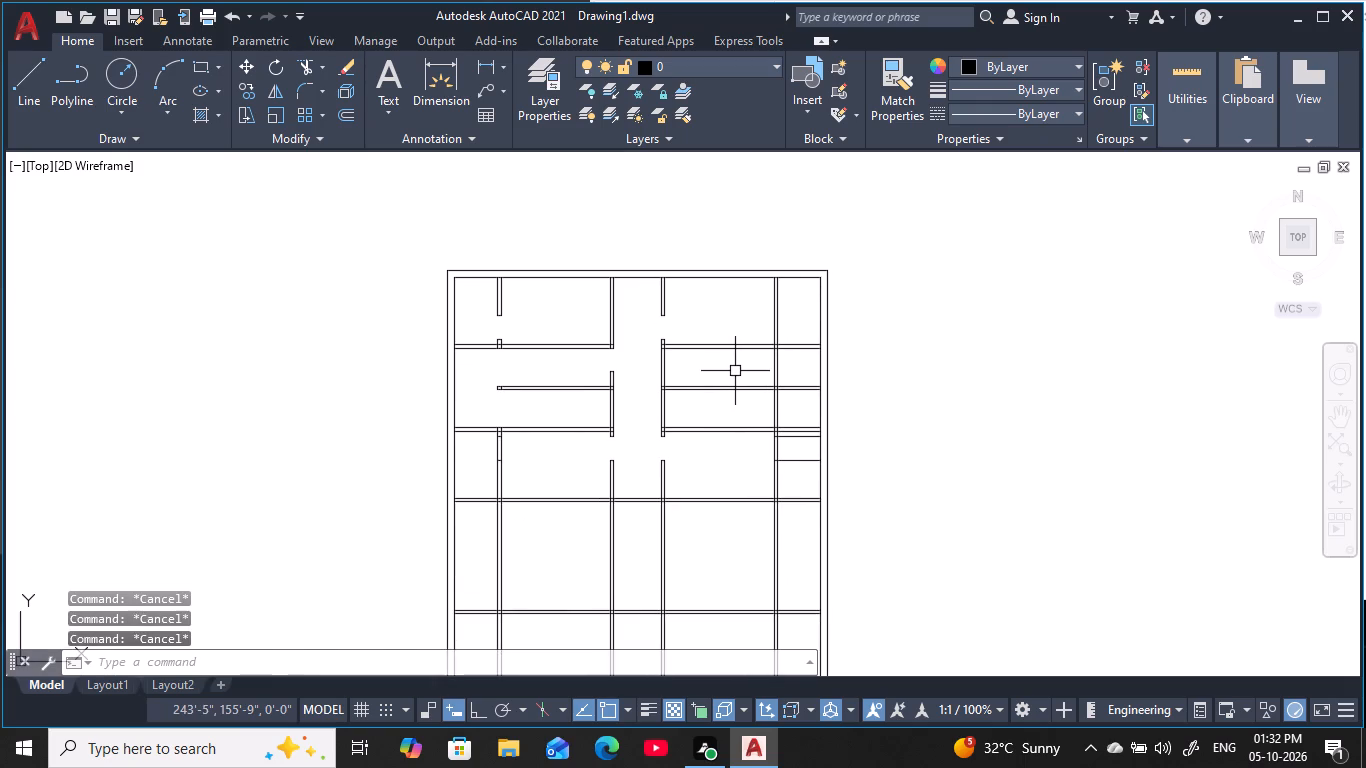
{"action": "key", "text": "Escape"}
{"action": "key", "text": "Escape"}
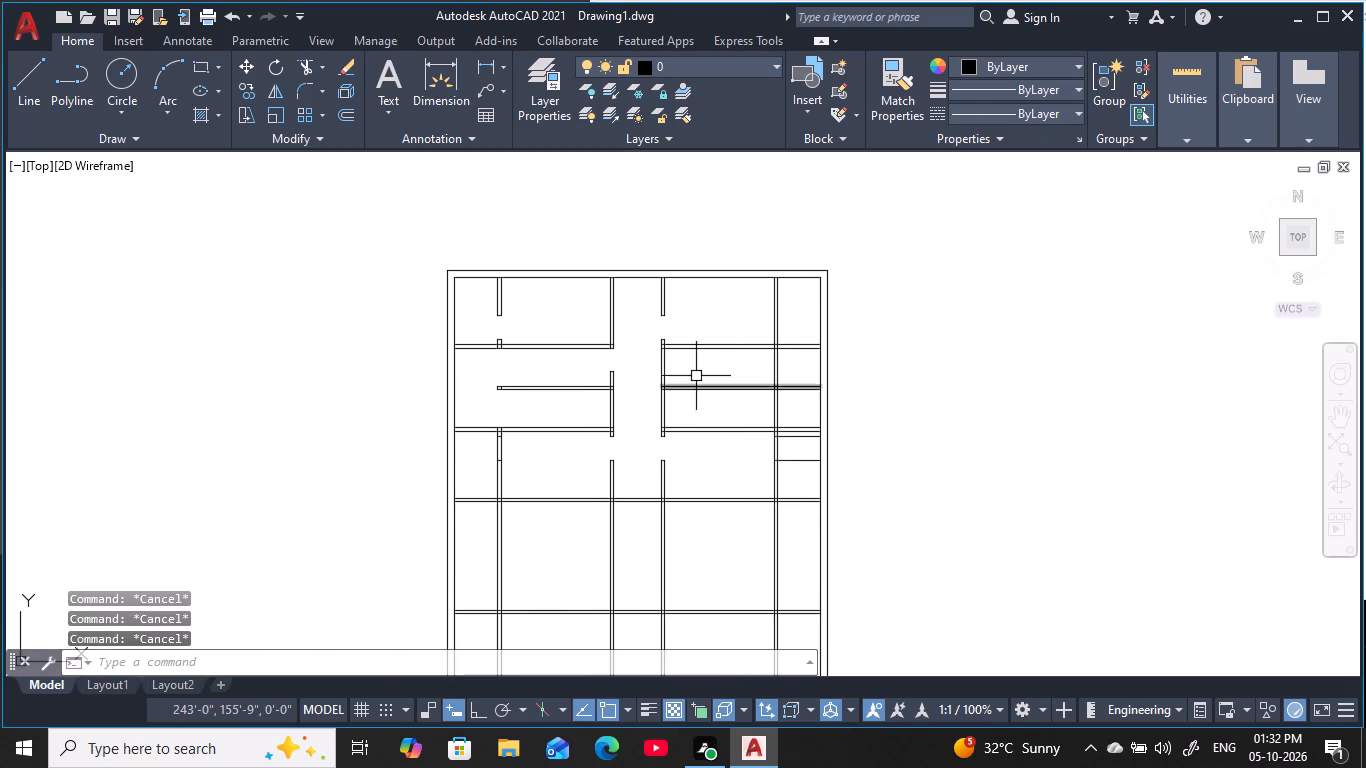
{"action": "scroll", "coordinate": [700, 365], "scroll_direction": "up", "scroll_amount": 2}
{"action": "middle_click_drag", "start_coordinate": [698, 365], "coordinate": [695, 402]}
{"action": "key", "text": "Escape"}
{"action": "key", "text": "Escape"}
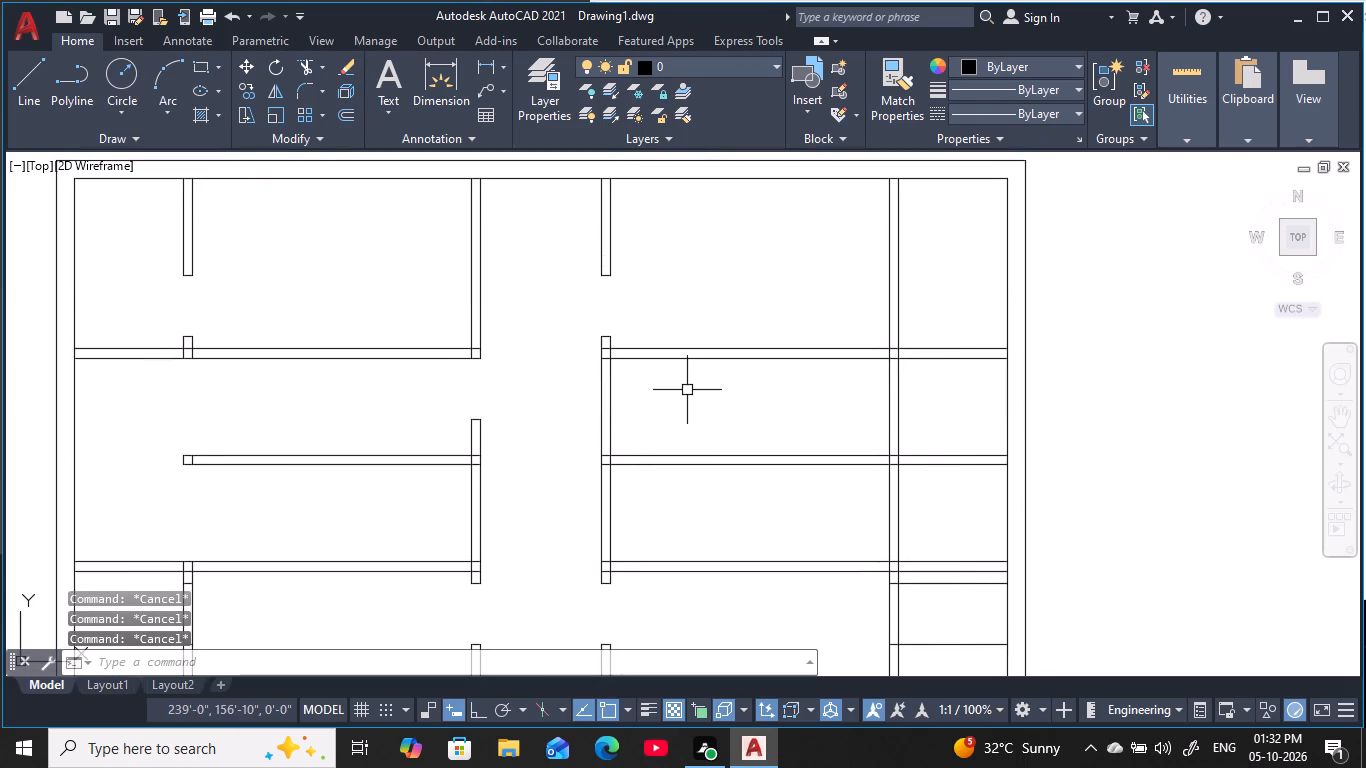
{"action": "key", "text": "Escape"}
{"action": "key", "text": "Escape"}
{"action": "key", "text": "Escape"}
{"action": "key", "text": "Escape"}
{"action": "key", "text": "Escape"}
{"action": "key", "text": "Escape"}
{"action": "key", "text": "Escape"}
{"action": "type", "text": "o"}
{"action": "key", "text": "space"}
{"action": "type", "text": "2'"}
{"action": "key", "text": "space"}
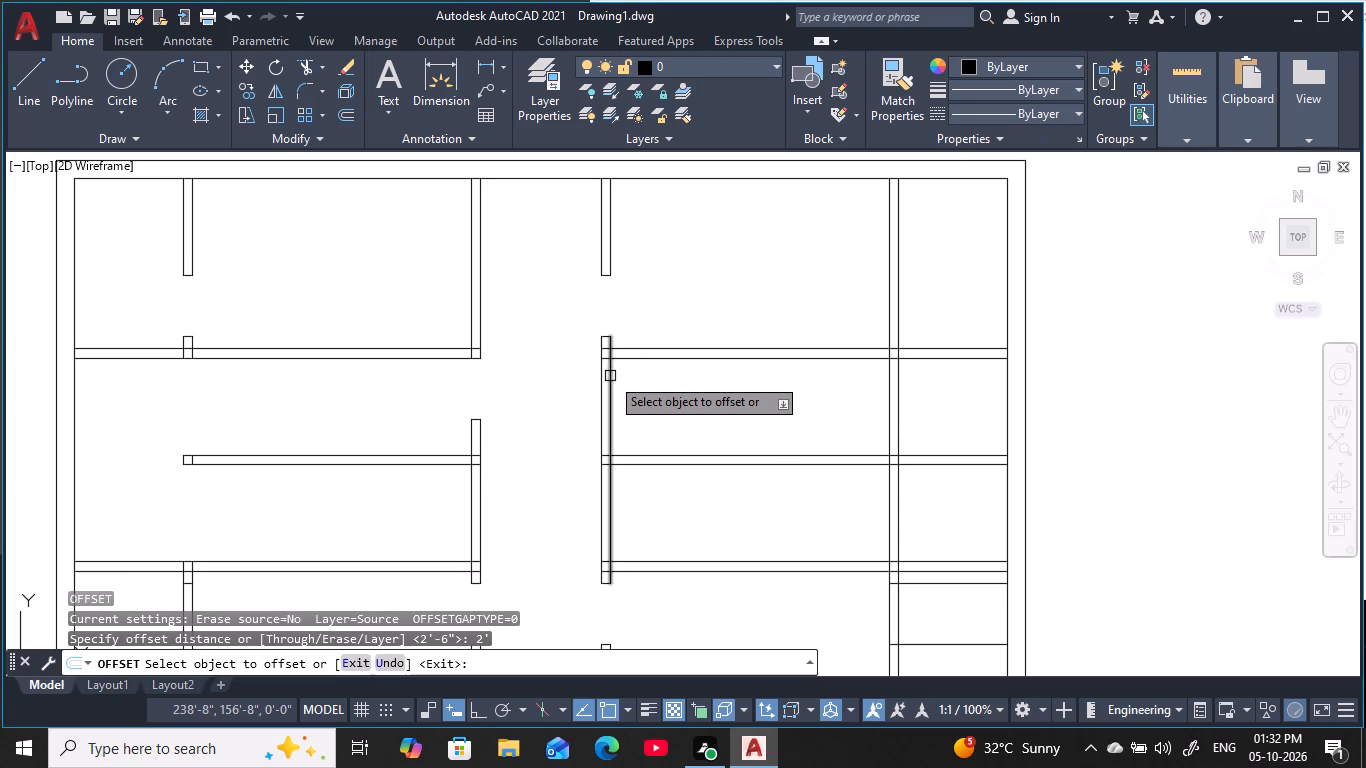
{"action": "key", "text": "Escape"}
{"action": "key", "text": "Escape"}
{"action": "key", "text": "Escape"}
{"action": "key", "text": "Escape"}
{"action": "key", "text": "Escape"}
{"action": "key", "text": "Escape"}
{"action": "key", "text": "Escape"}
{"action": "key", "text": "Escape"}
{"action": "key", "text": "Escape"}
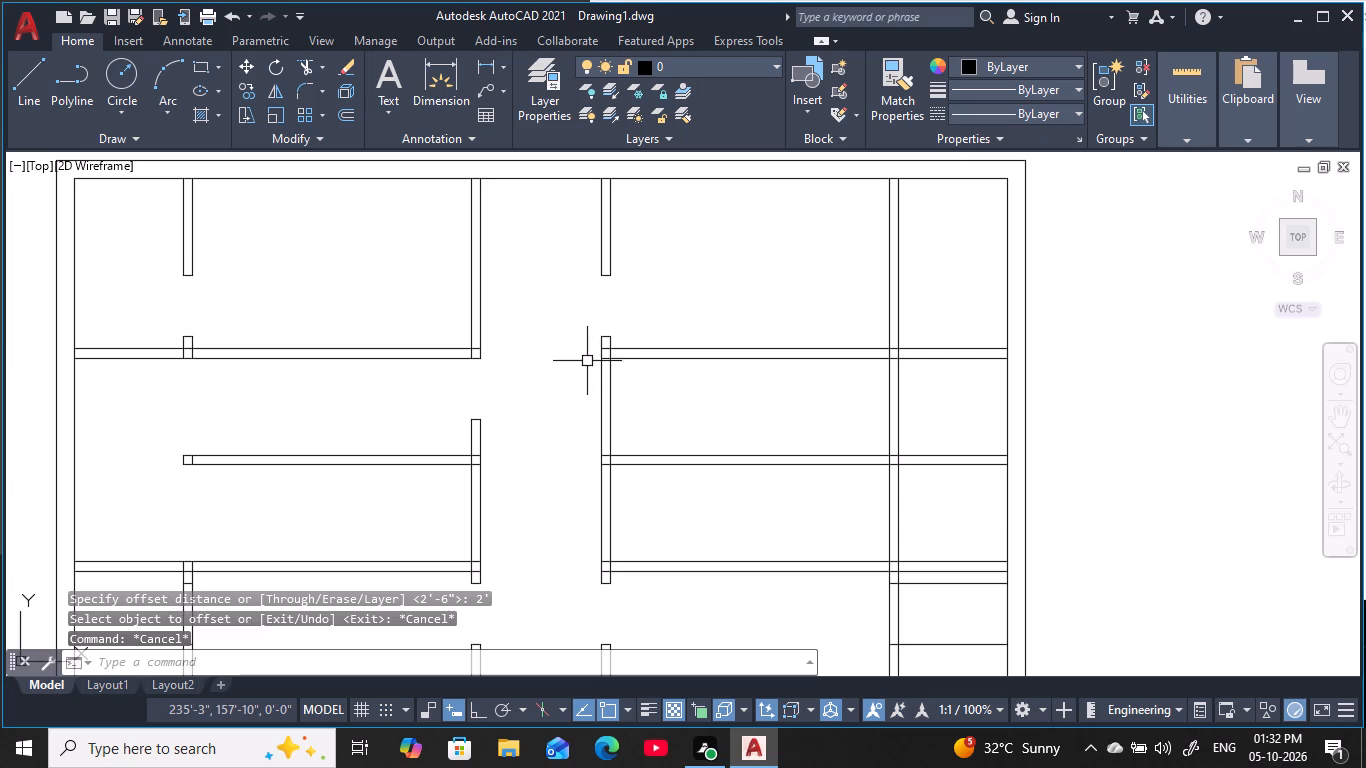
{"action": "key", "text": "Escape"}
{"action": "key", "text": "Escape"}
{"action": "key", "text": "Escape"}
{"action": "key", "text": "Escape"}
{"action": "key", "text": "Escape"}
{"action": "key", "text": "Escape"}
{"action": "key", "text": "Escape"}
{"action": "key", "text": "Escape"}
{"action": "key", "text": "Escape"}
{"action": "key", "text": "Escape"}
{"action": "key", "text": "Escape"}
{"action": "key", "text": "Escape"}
Draw a 2' horizontal line eastward from the west corner of the third vertical partition's end, above its upper opening.
{"action": "type", "text": "l"}
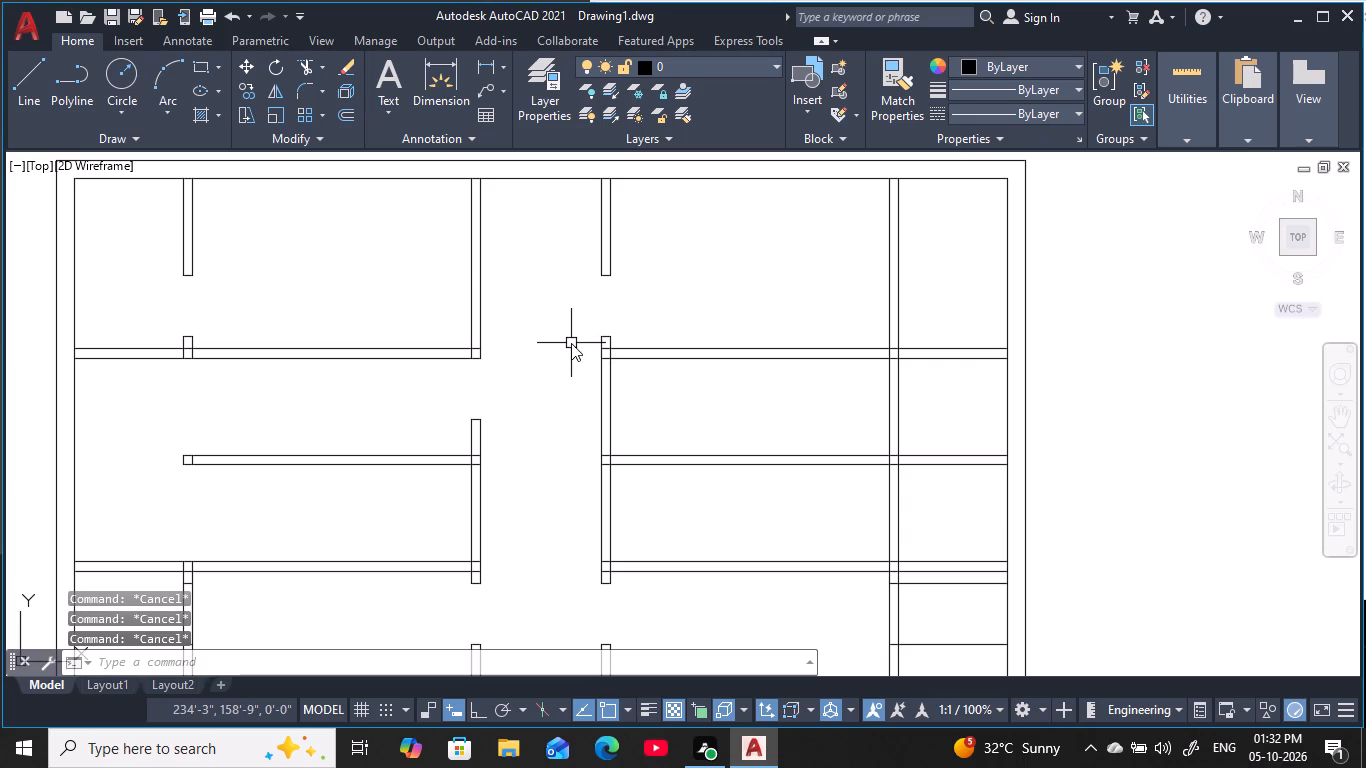
{"action": "key", "text": "space"}
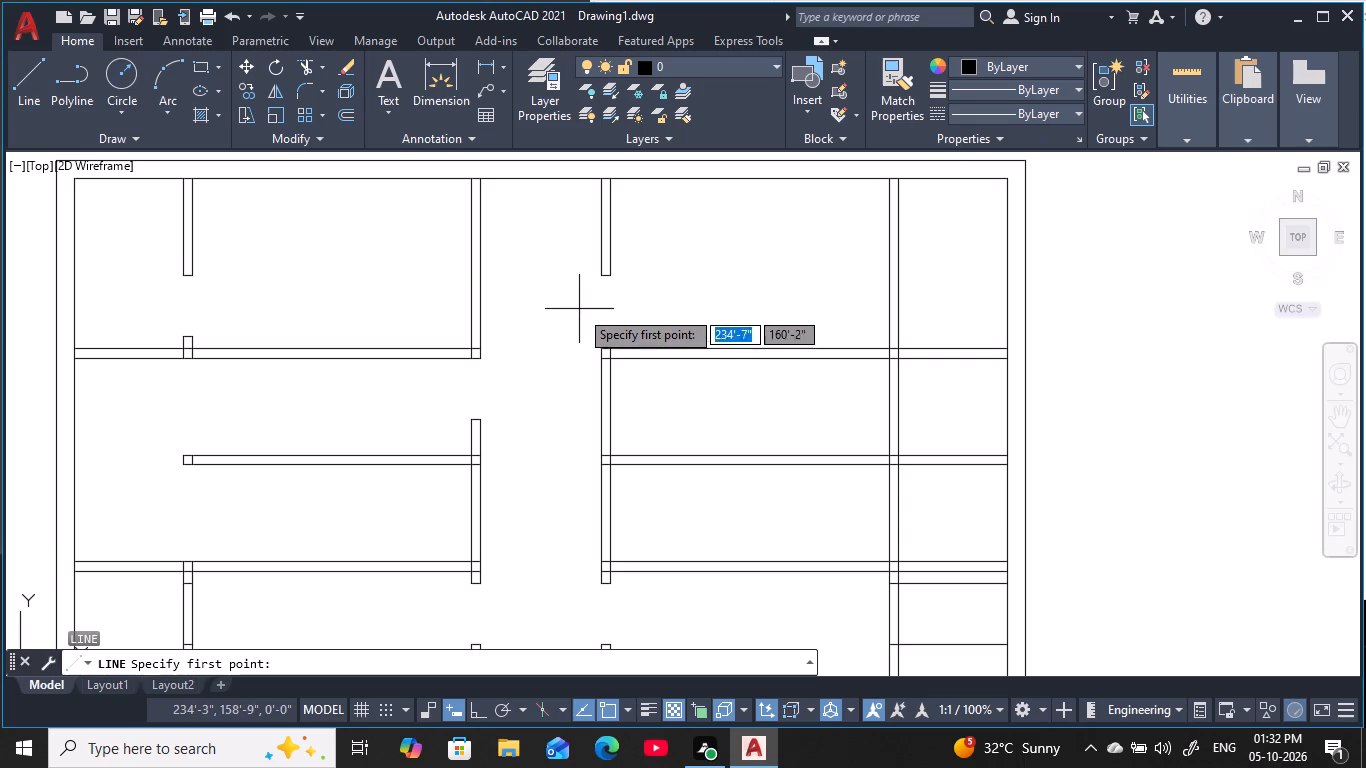
{"action": "scroll", "coordinate": [617, 286], "scroll_direction": "up", "scroll_amount": 3}
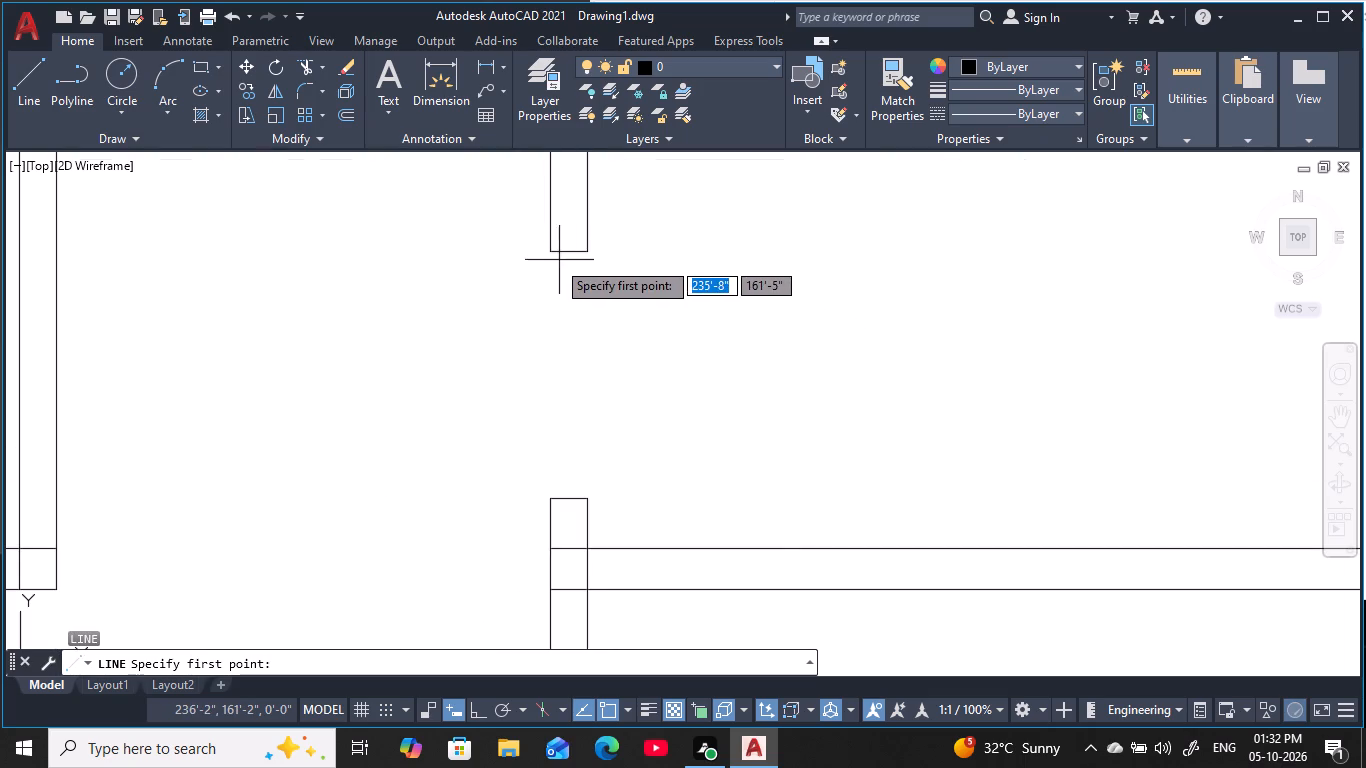
{"action": "left_click", "coordinate": [545, 254]}
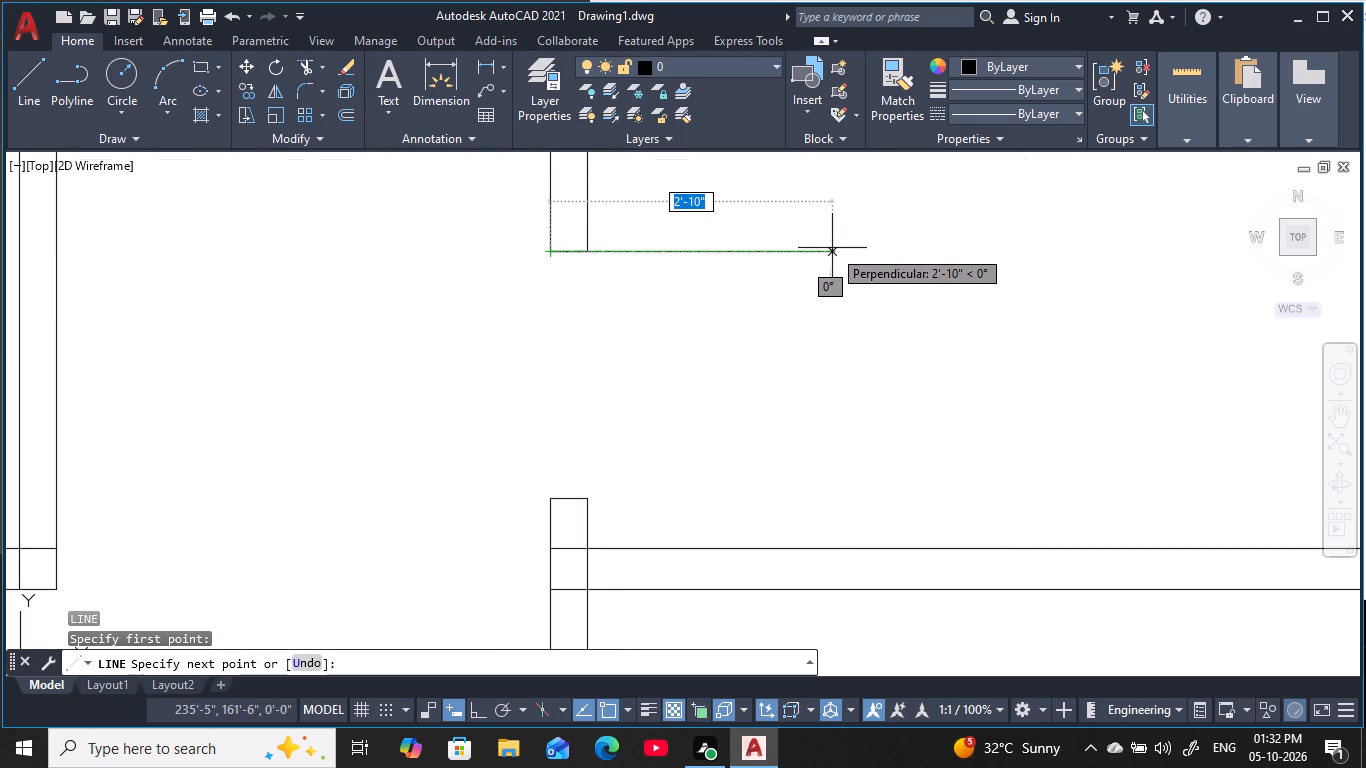
{"action": "key", "text": "2"}
{"action": "key", "text": "apostrophe"}
{"action": "key", "text": "space"}
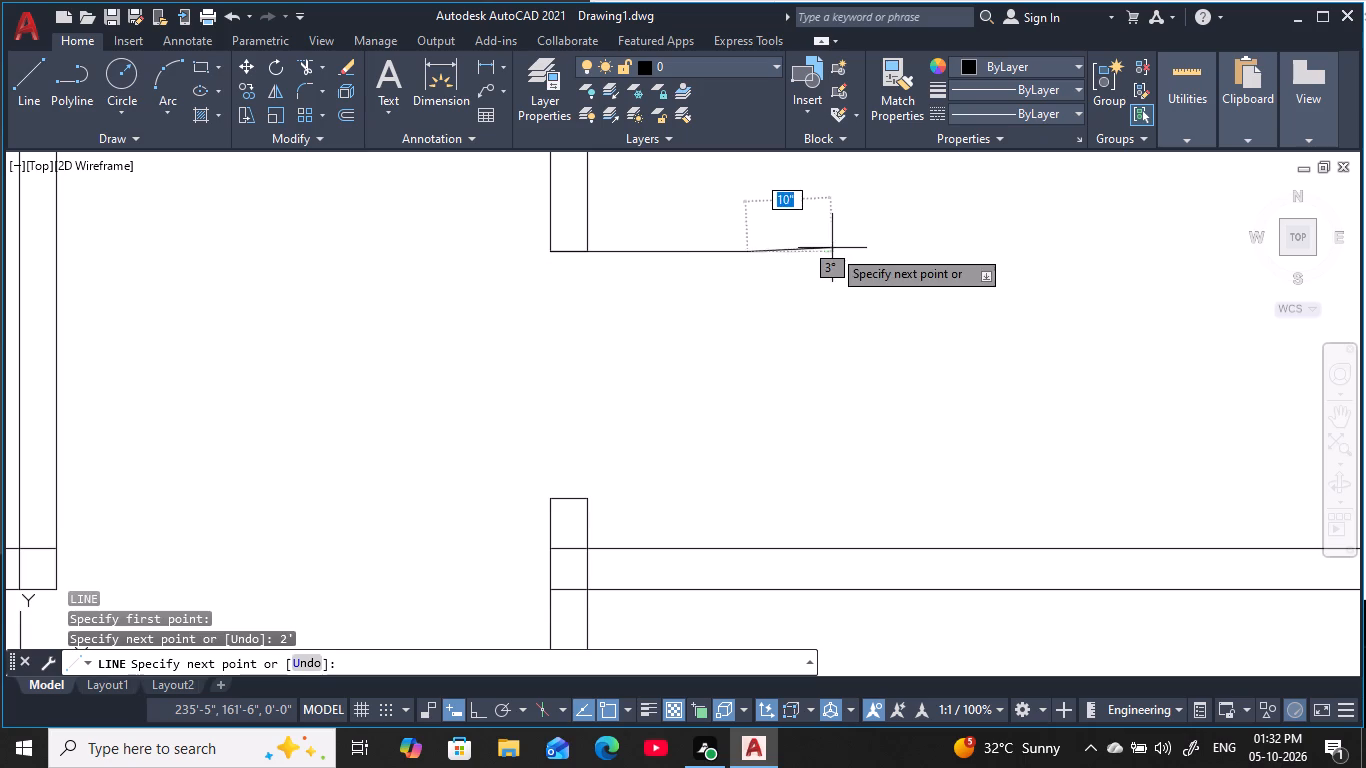
{"action": "key", "text": "Escape"}
{"action": "key", "text": "Escape"}
{"action": "key", "text": "Escape"}
{"action": "key", "text": "Escape"}
{"action": "key", "text": "Escape"}
{"action": "key", "text": "Escape"}
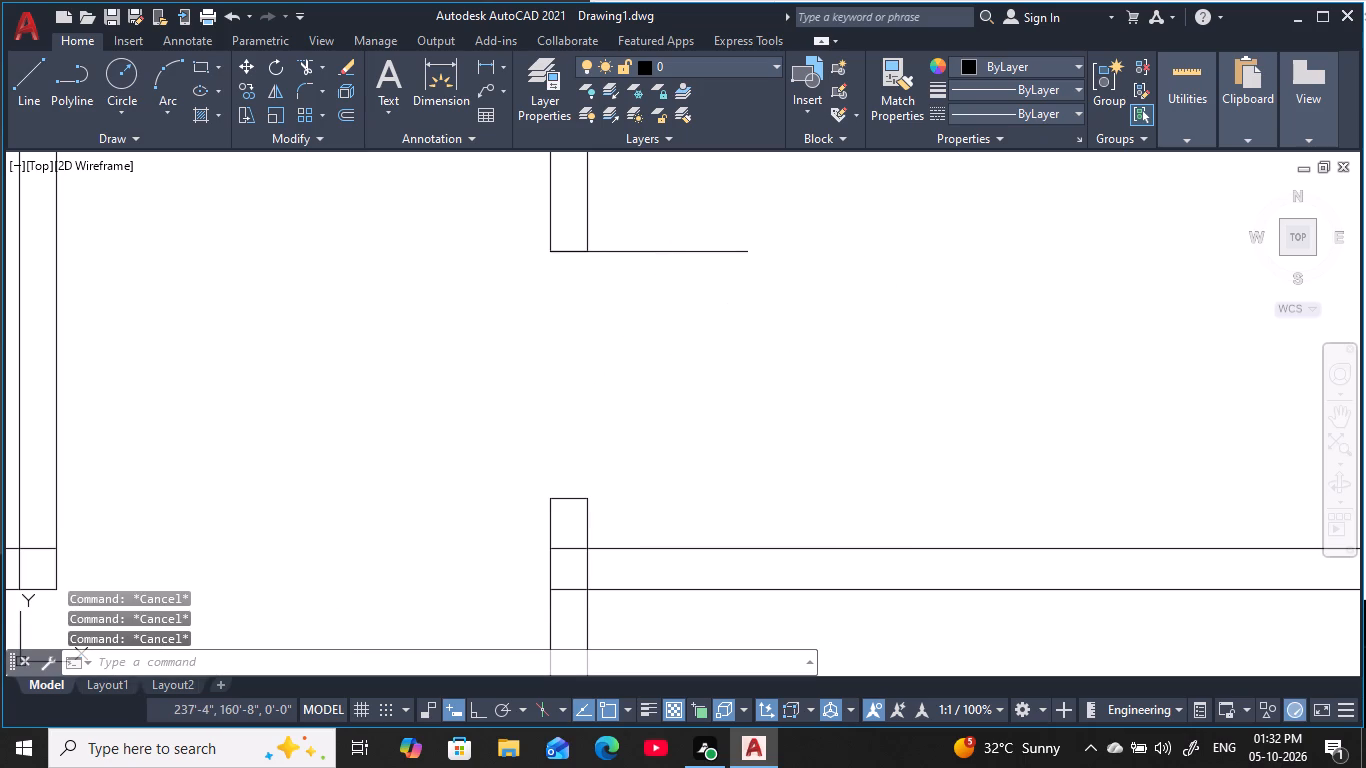
Offset the new 2' horizontal line 4.5" upward to form the second face of the short return wall.
{"action": "key", "text": "o"}
{"action": "key", "text": "space"}
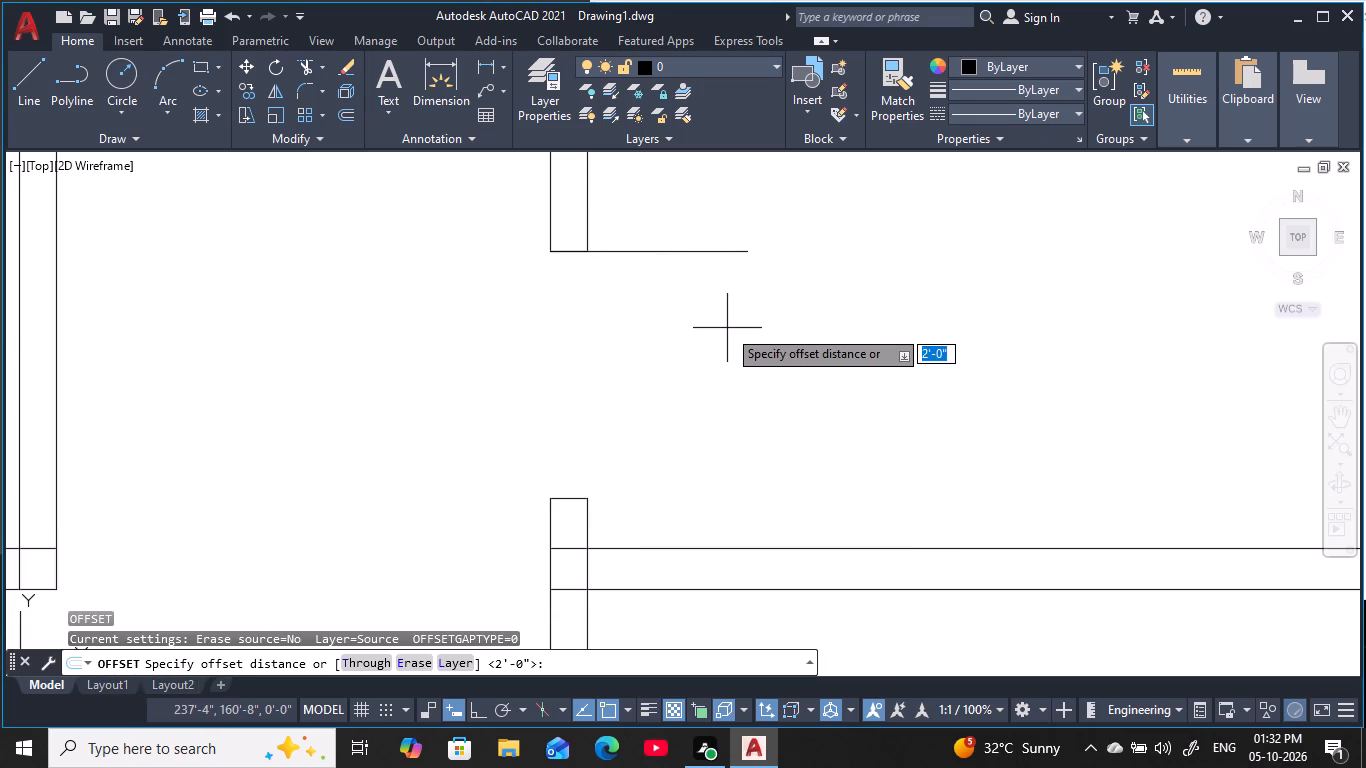
{"action": "type", "text": "4.5"}
{"action": "key", "text": "space"}
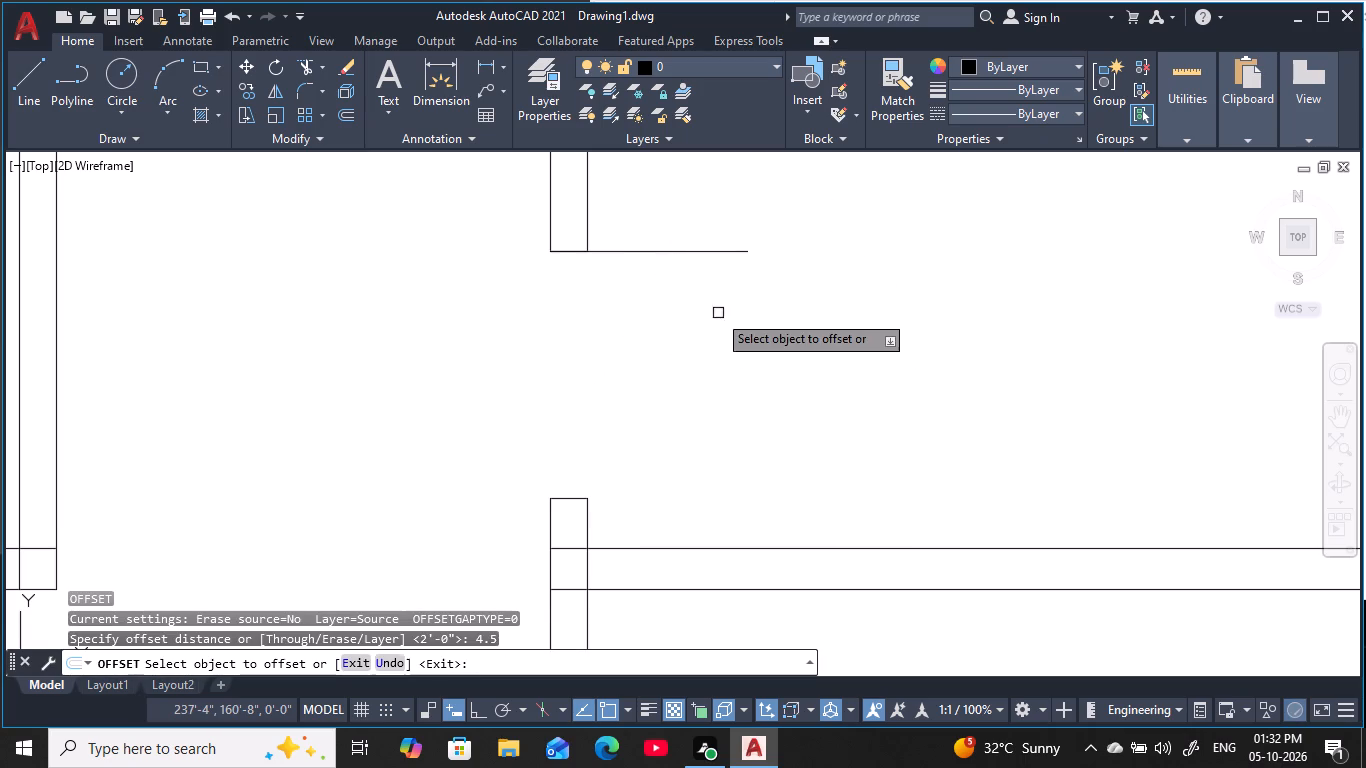
{"action": "left_click", "coordinate": [708, 250]}
{"action": "left_click", "coordinate": [678, 185]}
{"action": "key", "text": "Escape"}
{"action": "key", "text": "Escape"}
{"action": "key", "text": "Escape"}
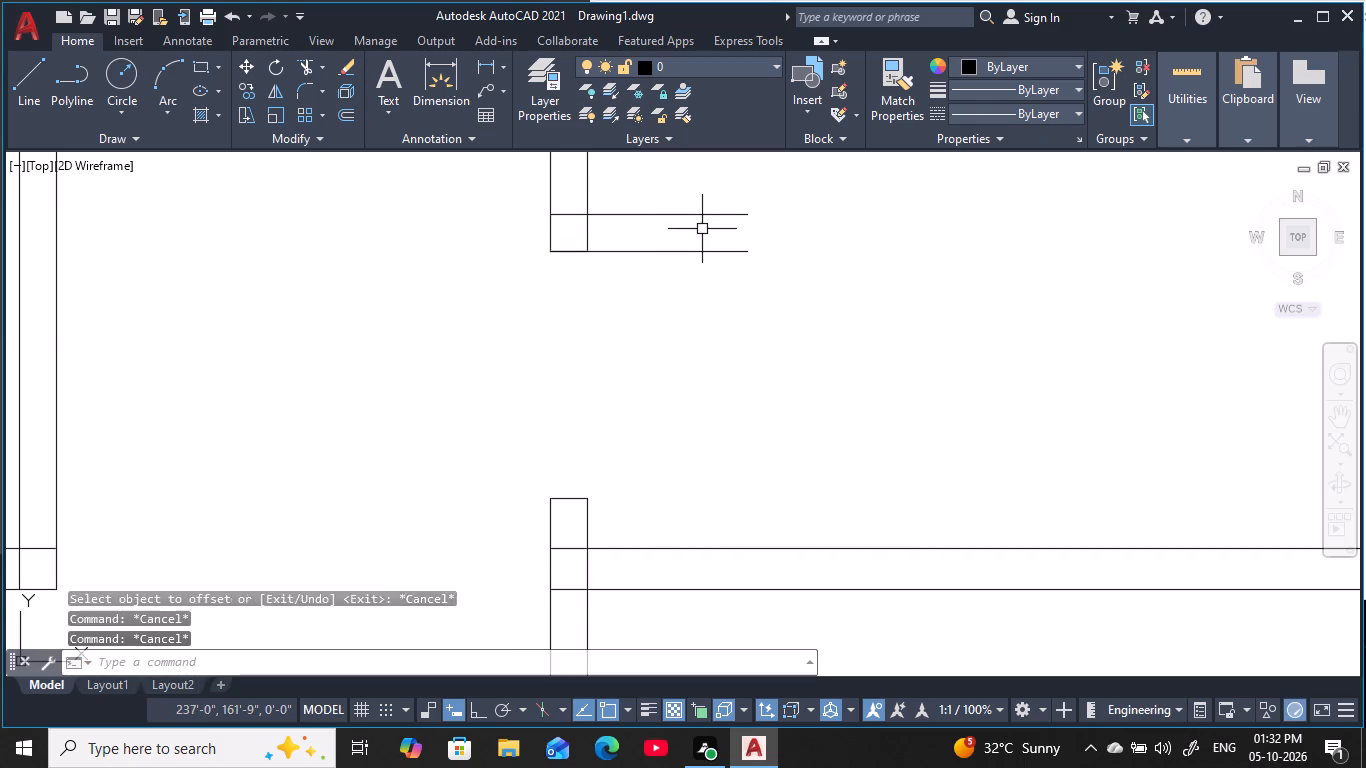
{"action": "key", "text": "Escape"}
{"action": "key", "text": "Escape"}
Close the east end of the short return wall with a vertical line joining its two horizontal lines.
{"action": "type", "text": "l"}
{"action": "key", "text": "space"}
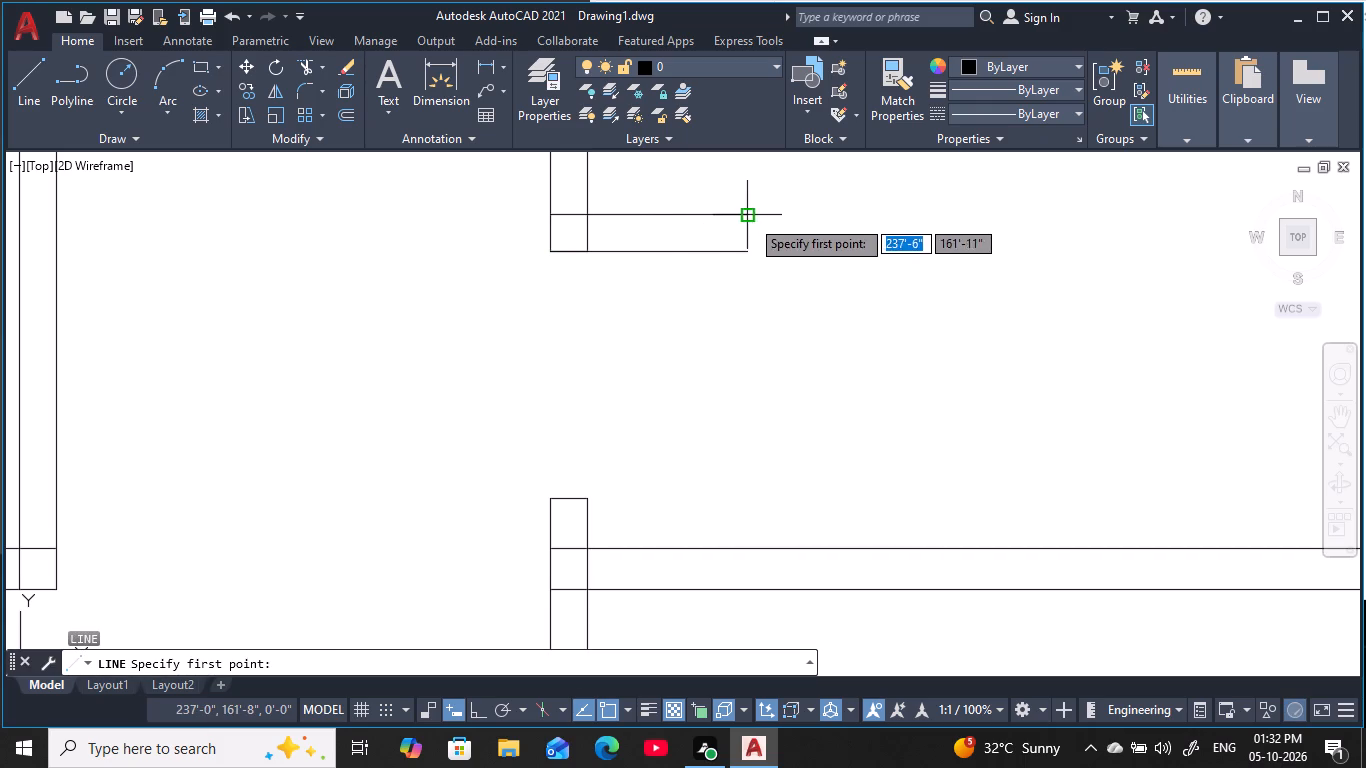
{"action": "left_click", "coordinate": [748, 216]}
{"action": "left_click", "coordinate": [756, 256]}
{"action": "key", "text": "Escape"}
{"action": "key", "text": "Escape"}
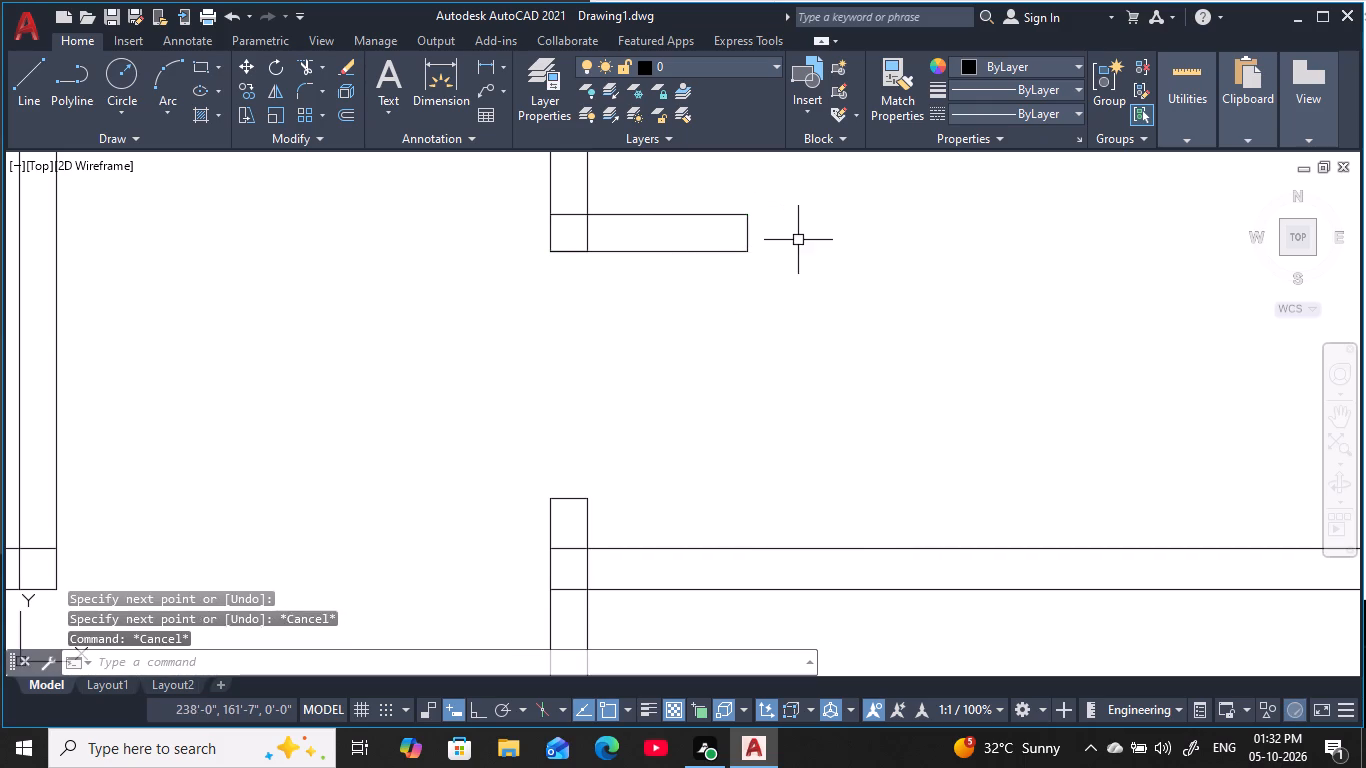
{"action": "key", "text": "Escape"}
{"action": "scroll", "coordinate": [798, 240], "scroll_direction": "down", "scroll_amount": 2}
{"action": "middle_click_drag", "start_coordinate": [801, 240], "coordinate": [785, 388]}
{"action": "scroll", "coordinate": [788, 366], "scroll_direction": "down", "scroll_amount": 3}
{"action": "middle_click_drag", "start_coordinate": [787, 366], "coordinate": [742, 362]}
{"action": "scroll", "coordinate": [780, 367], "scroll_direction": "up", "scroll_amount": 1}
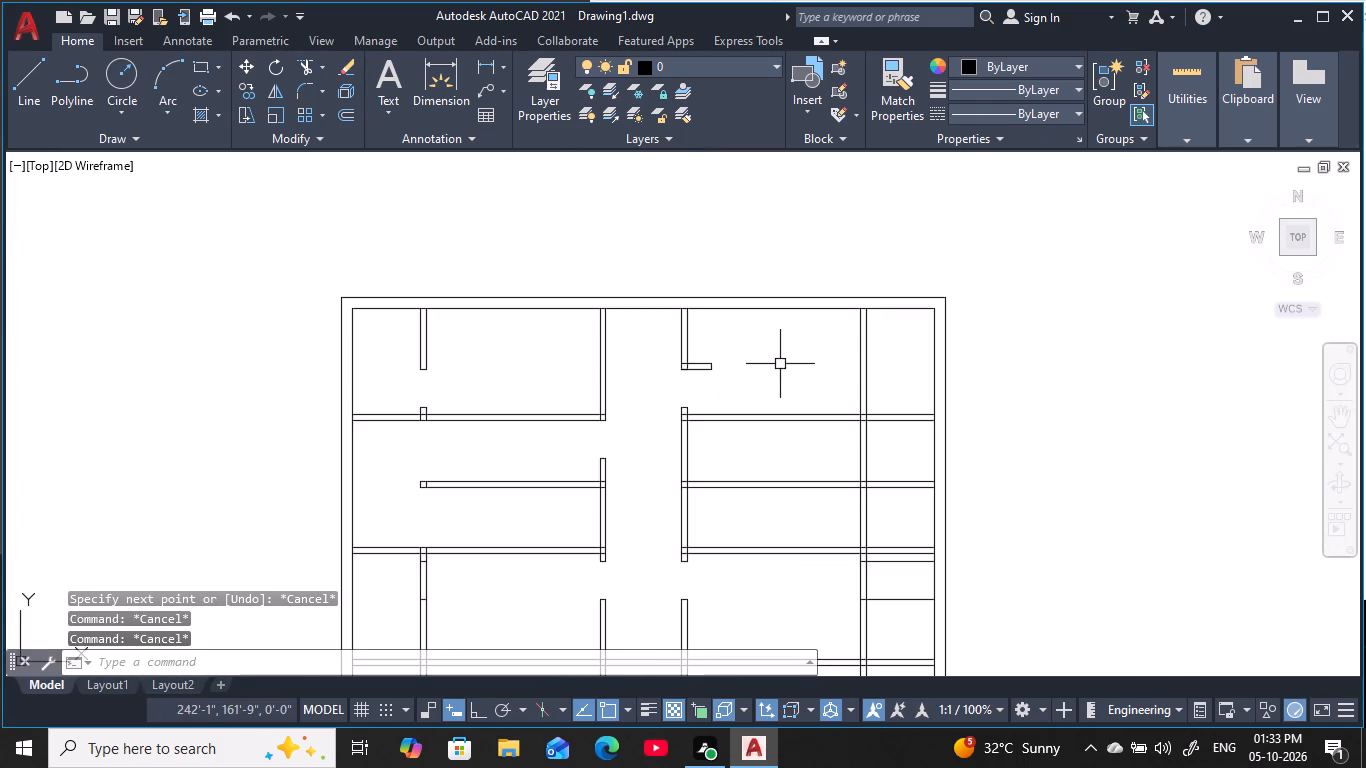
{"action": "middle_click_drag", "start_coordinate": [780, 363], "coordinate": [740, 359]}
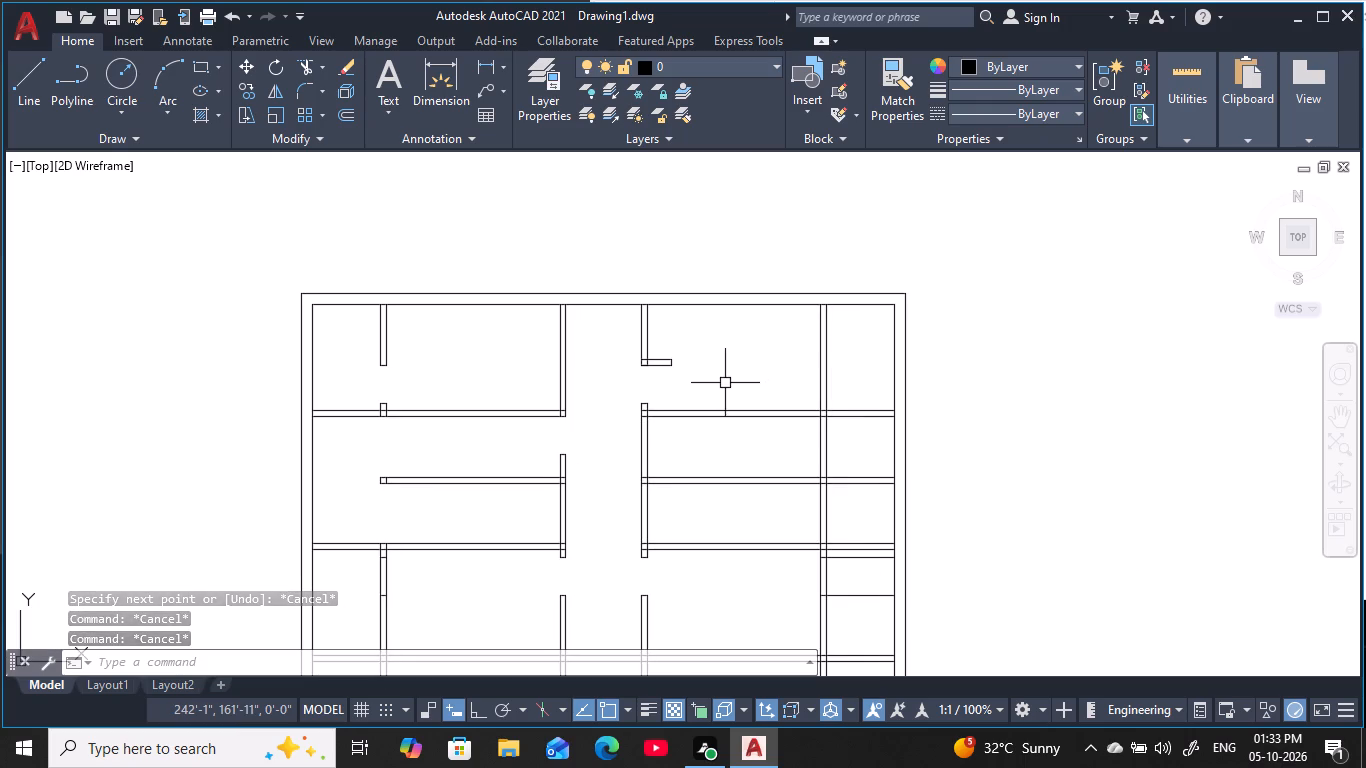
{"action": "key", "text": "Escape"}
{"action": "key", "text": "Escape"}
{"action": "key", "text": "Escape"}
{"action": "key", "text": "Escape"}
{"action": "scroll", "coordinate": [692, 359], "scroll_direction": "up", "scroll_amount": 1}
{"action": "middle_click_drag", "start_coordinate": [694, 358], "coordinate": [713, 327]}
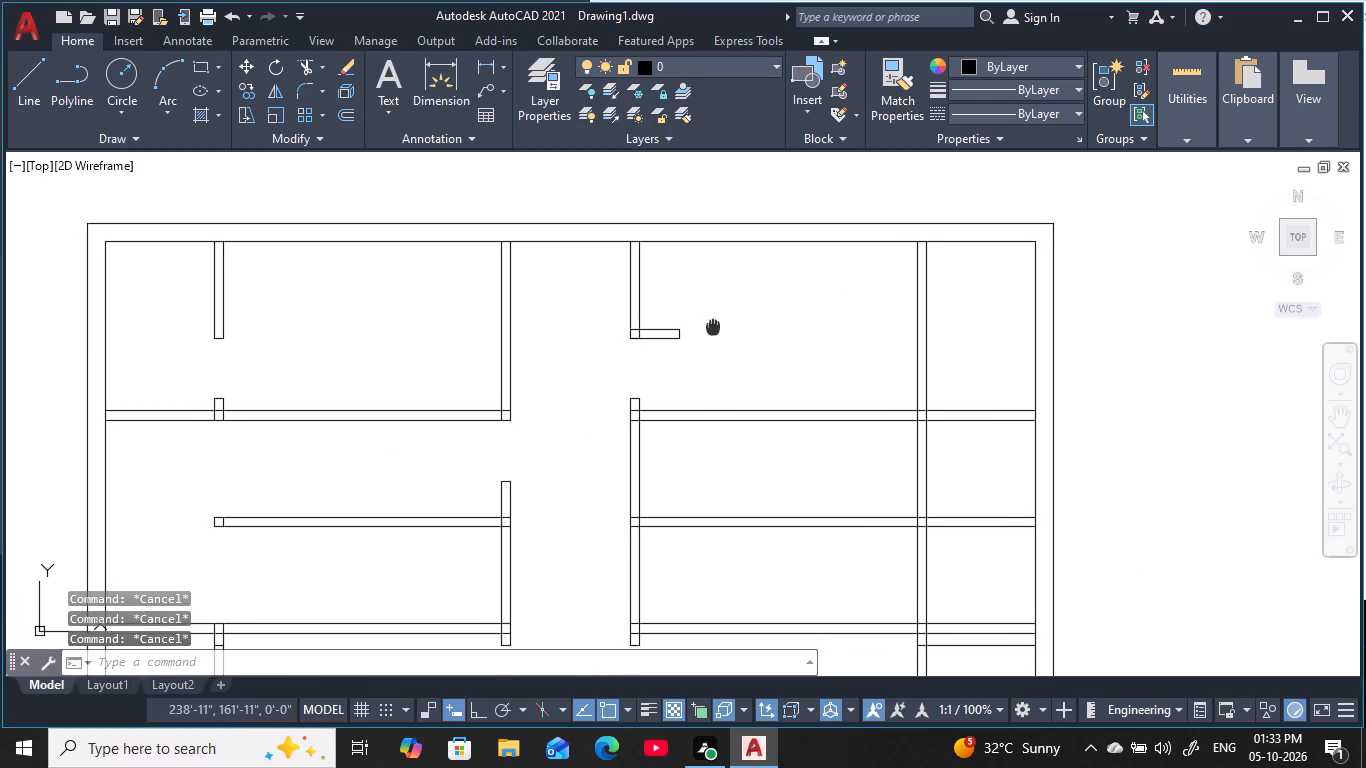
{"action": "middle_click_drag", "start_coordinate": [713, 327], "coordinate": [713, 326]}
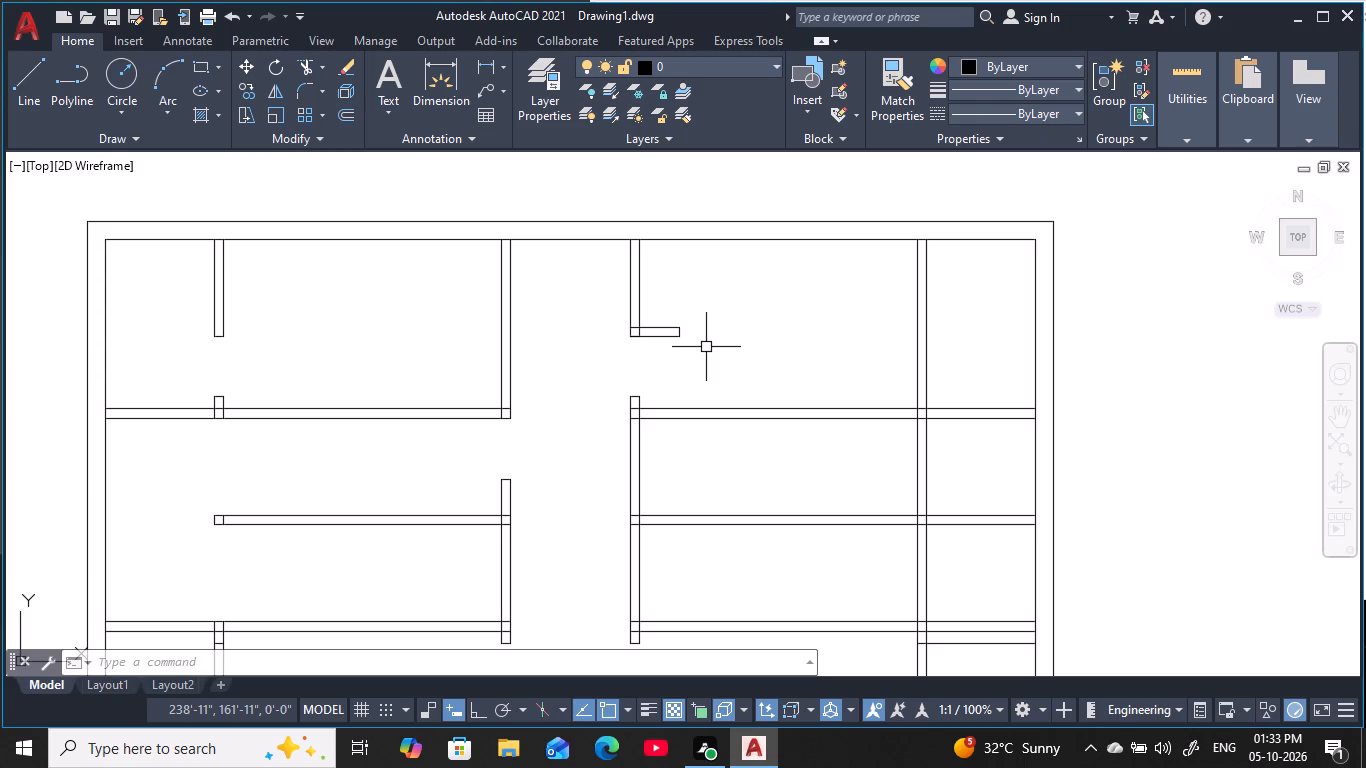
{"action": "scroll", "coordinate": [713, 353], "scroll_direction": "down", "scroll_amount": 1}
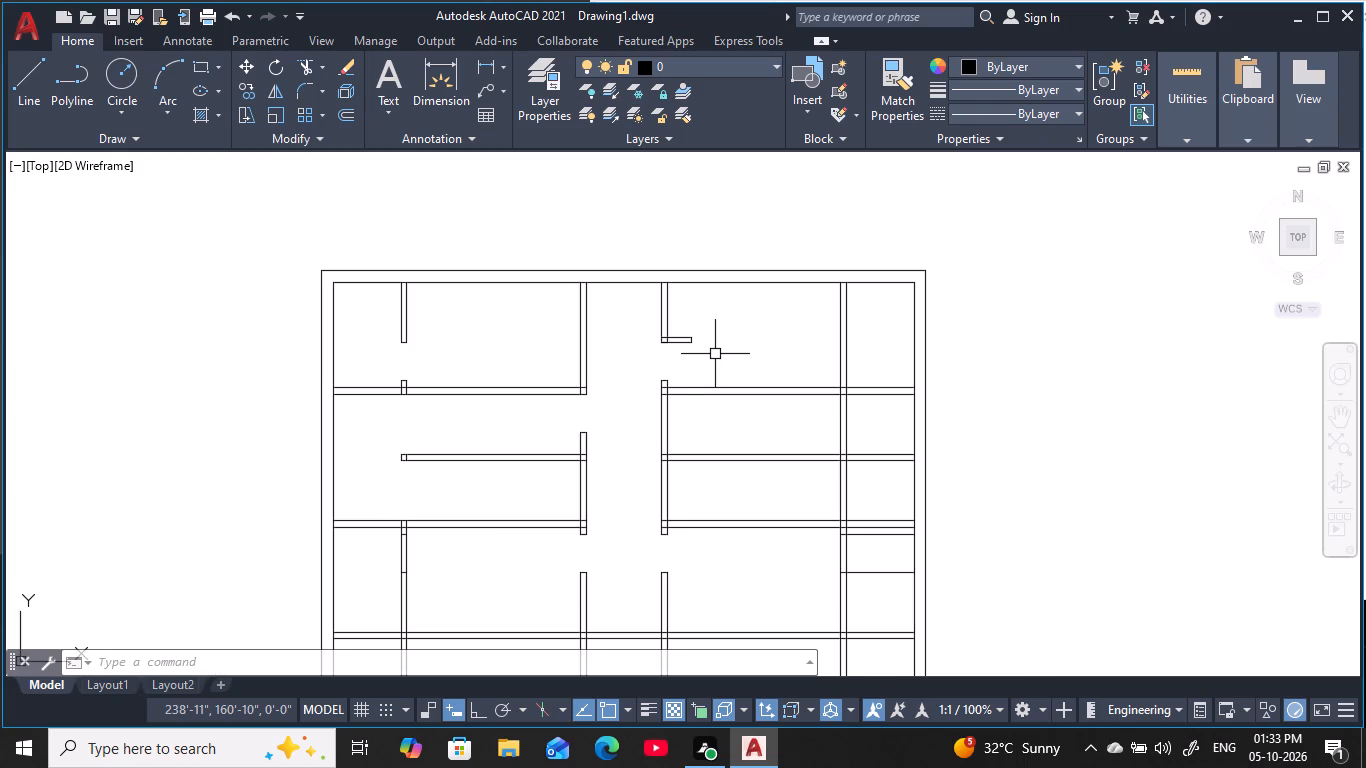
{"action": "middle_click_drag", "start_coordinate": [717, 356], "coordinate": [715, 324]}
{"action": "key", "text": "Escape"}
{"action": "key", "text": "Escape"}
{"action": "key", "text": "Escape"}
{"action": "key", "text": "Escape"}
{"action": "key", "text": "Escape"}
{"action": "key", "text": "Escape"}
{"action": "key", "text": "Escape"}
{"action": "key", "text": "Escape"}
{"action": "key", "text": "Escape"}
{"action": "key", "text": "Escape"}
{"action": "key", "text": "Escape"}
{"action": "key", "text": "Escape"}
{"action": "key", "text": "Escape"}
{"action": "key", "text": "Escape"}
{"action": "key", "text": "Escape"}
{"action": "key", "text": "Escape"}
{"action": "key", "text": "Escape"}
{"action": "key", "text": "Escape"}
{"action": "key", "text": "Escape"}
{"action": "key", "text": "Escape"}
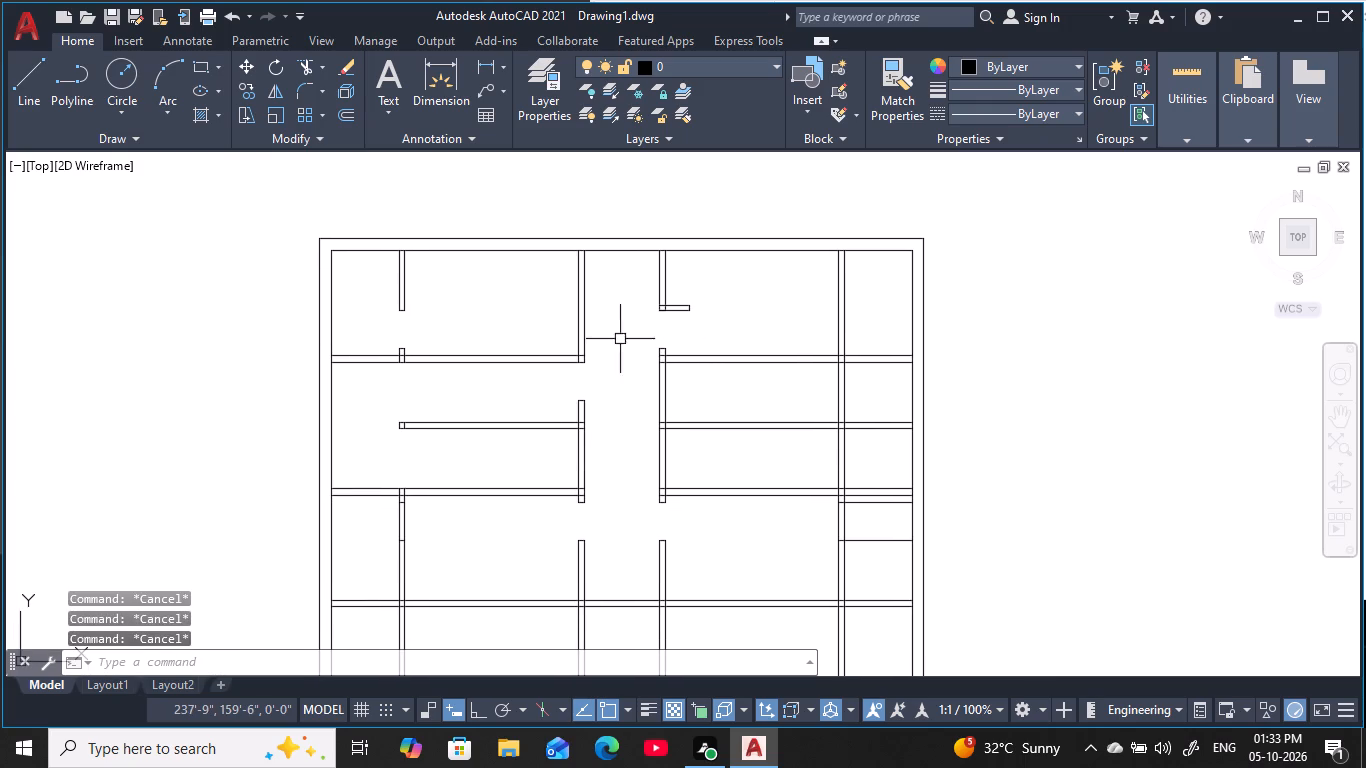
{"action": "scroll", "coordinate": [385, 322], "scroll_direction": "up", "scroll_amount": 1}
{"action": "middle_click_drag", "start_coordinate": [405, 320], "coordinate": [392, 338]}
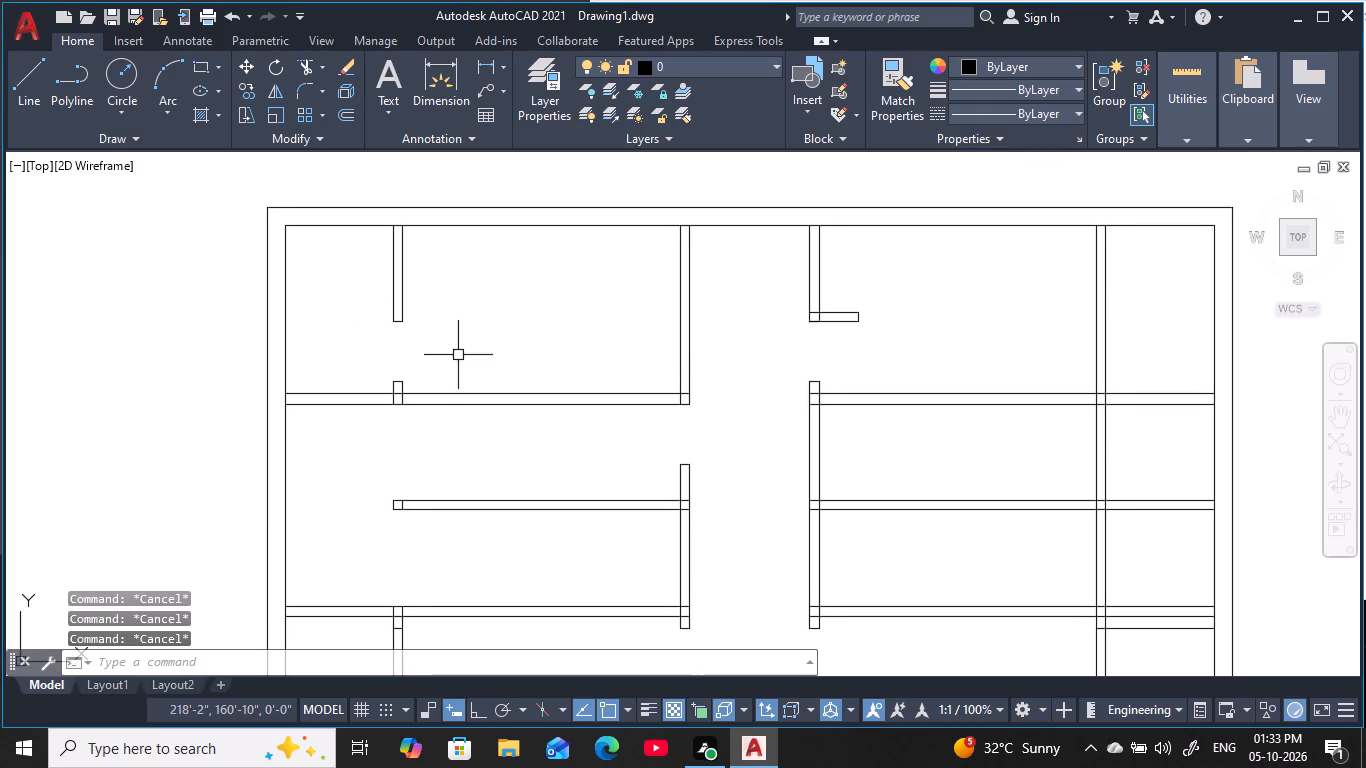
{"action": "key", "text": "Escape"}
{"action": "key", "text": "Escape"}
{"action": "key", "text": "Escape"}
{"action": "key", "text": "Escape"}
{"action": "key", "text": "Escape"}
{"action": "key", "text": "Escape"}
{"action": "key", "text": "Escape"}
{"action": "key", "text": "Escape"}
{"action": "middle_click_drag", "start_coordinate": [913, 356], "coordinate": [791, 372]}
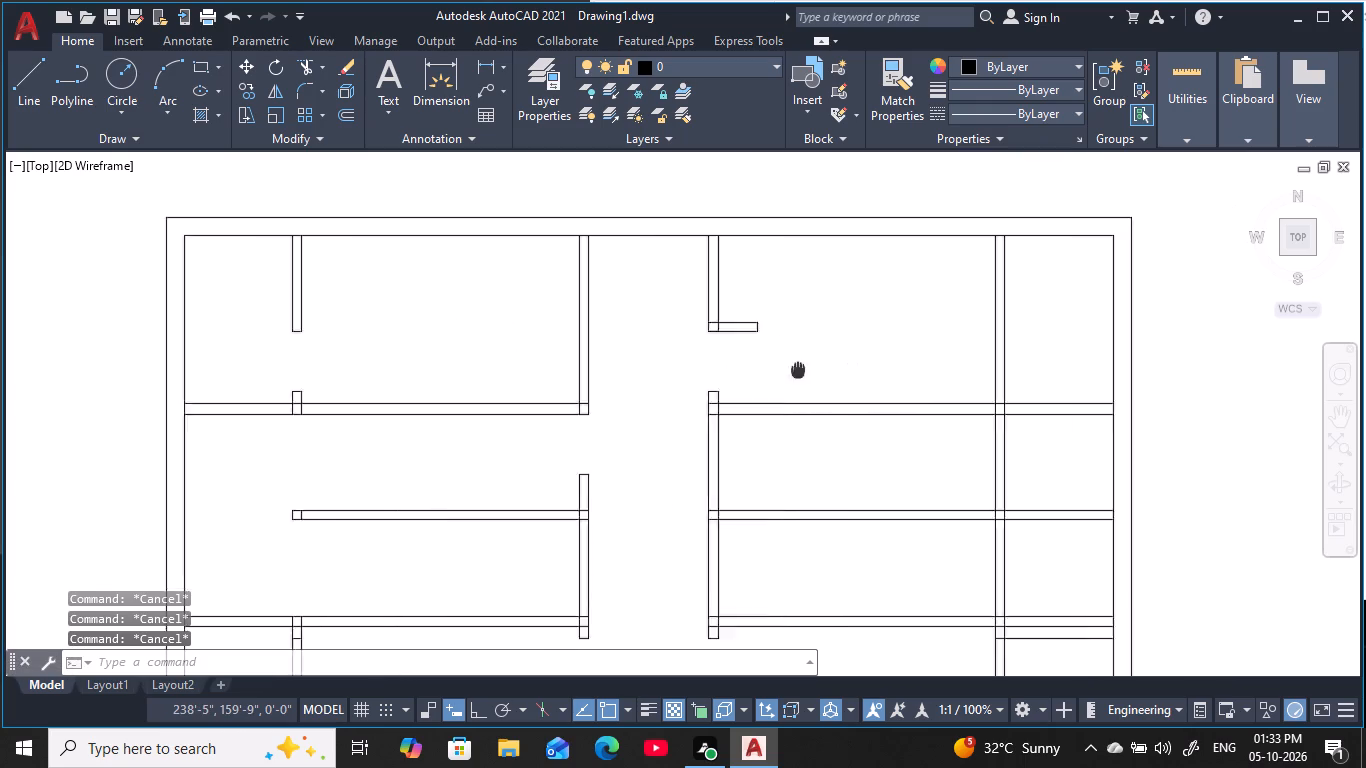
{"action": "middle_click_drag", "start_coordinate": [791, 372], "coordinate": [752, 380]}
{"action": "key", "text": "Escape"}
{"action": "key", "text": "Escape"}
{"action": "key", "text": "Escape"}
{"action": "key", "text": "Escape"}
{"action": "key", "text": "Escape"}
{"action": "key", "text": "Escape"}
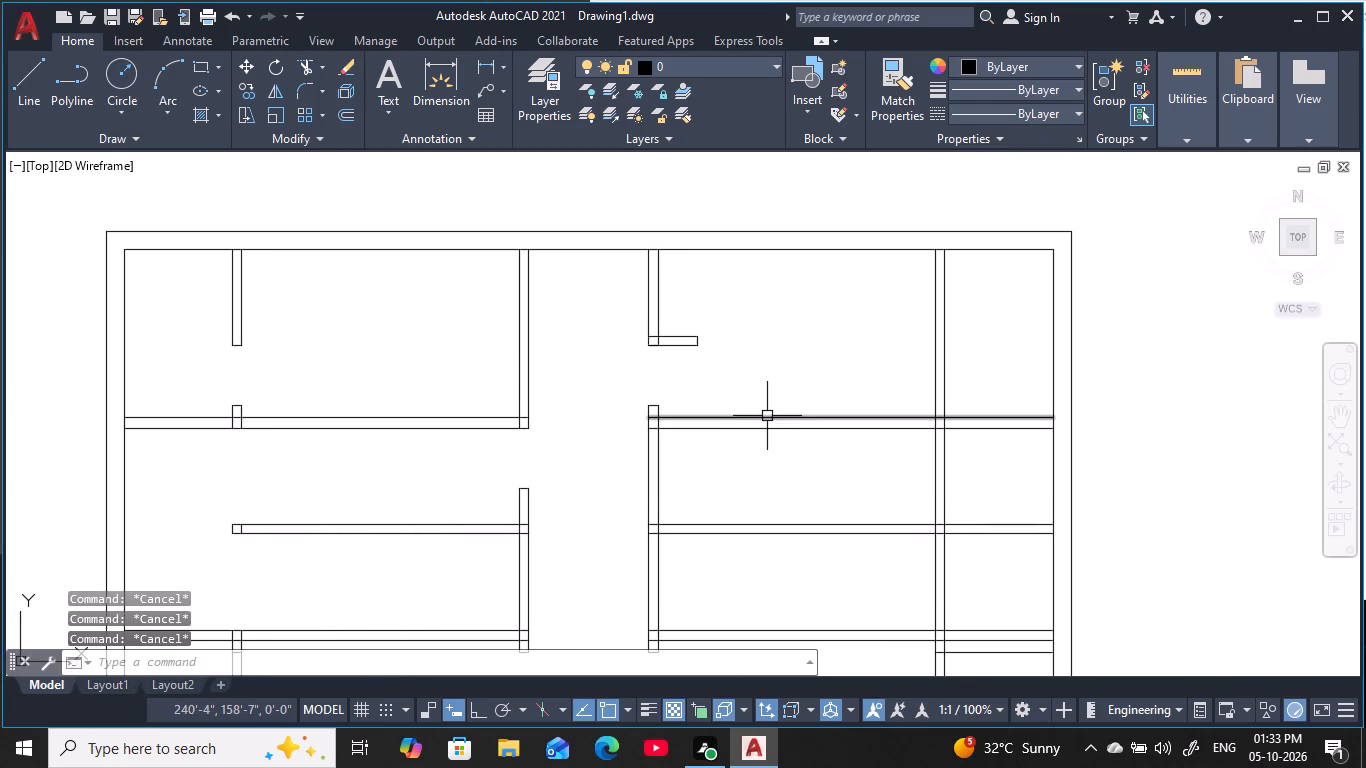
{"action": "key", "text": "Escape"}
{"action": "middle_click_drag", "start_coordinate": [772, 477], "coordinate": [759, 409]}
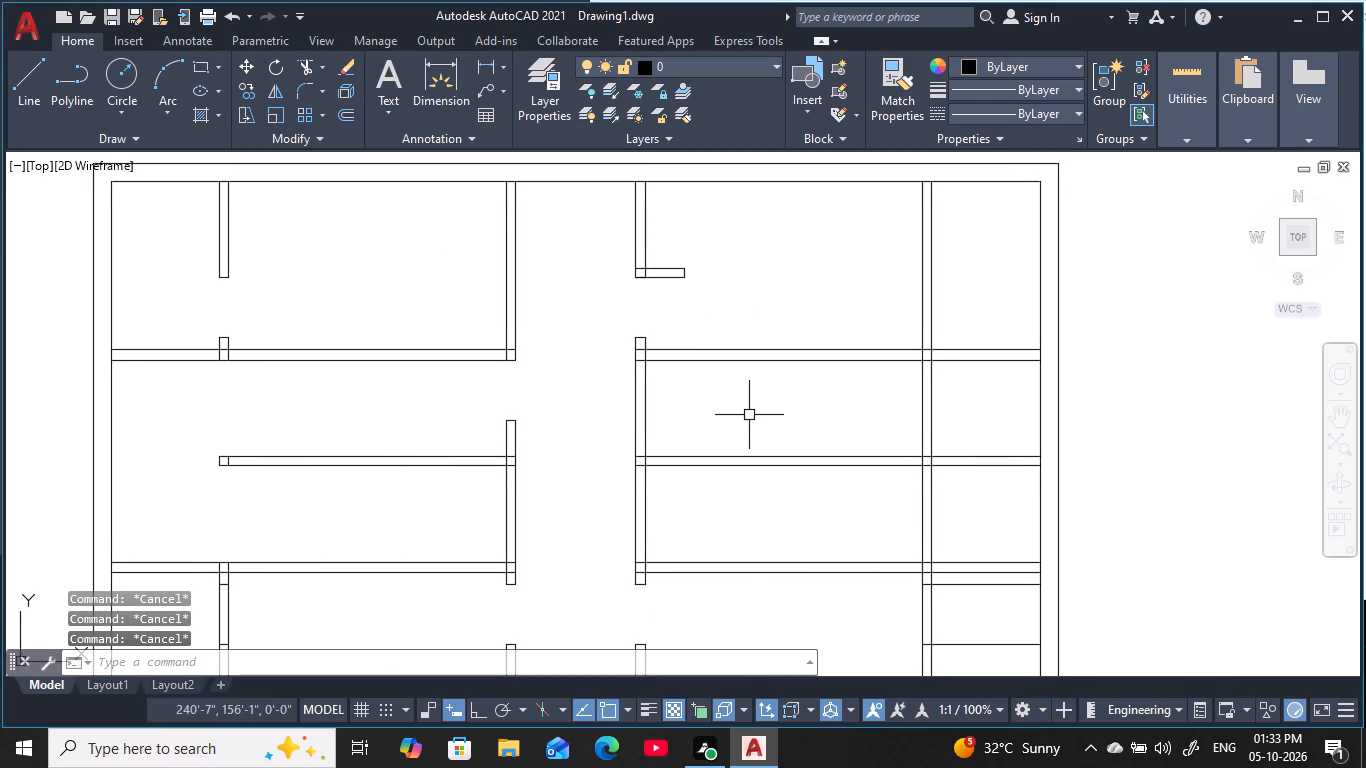
Add a vertical linear dimension in the top room east of the corridor, from the first horizontal partition to the exterior wall's inner line.
{"action": "key", "text": "Escape"}
{"action": "key", "text": "Escape"}
{"action": "type", "text": "dli"}
{"action": "key", "text": "space"}
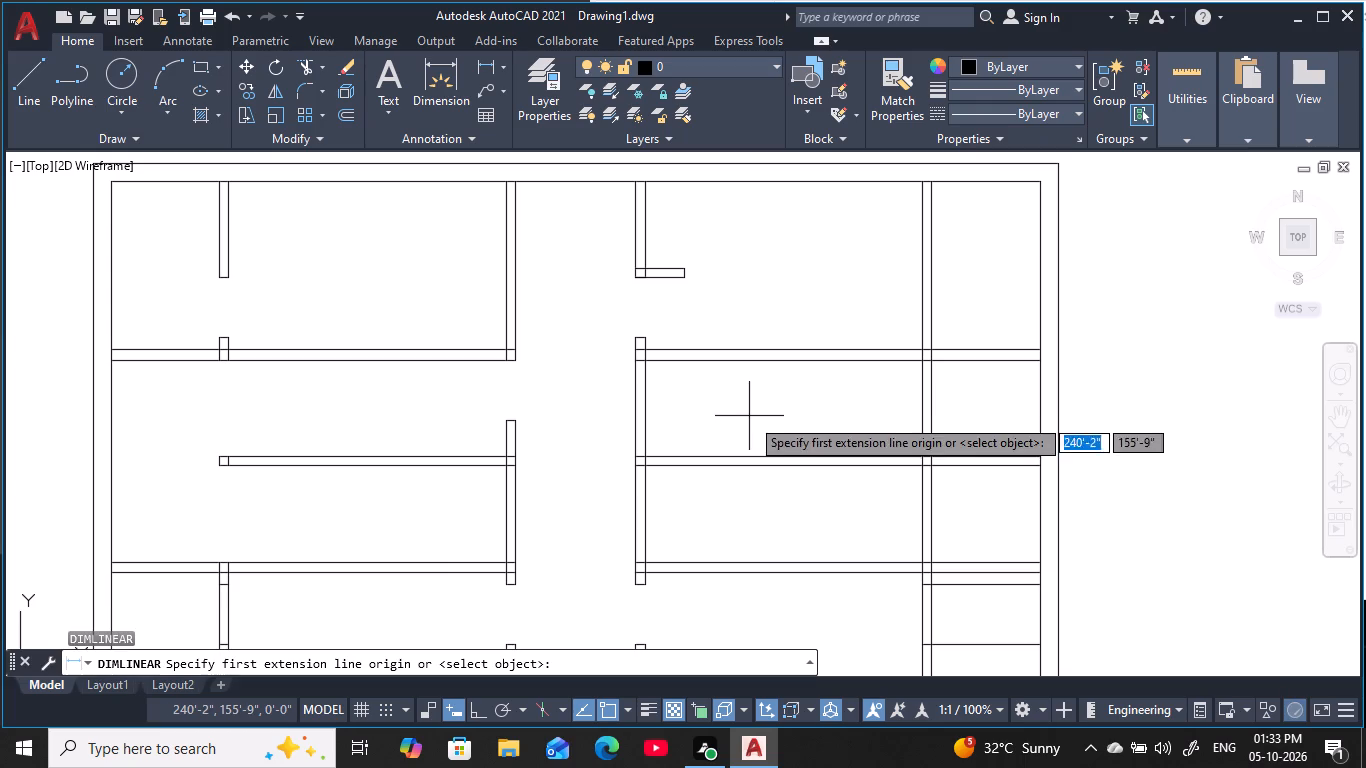
{"action": "left_click", "coordinate": [772, 345]}
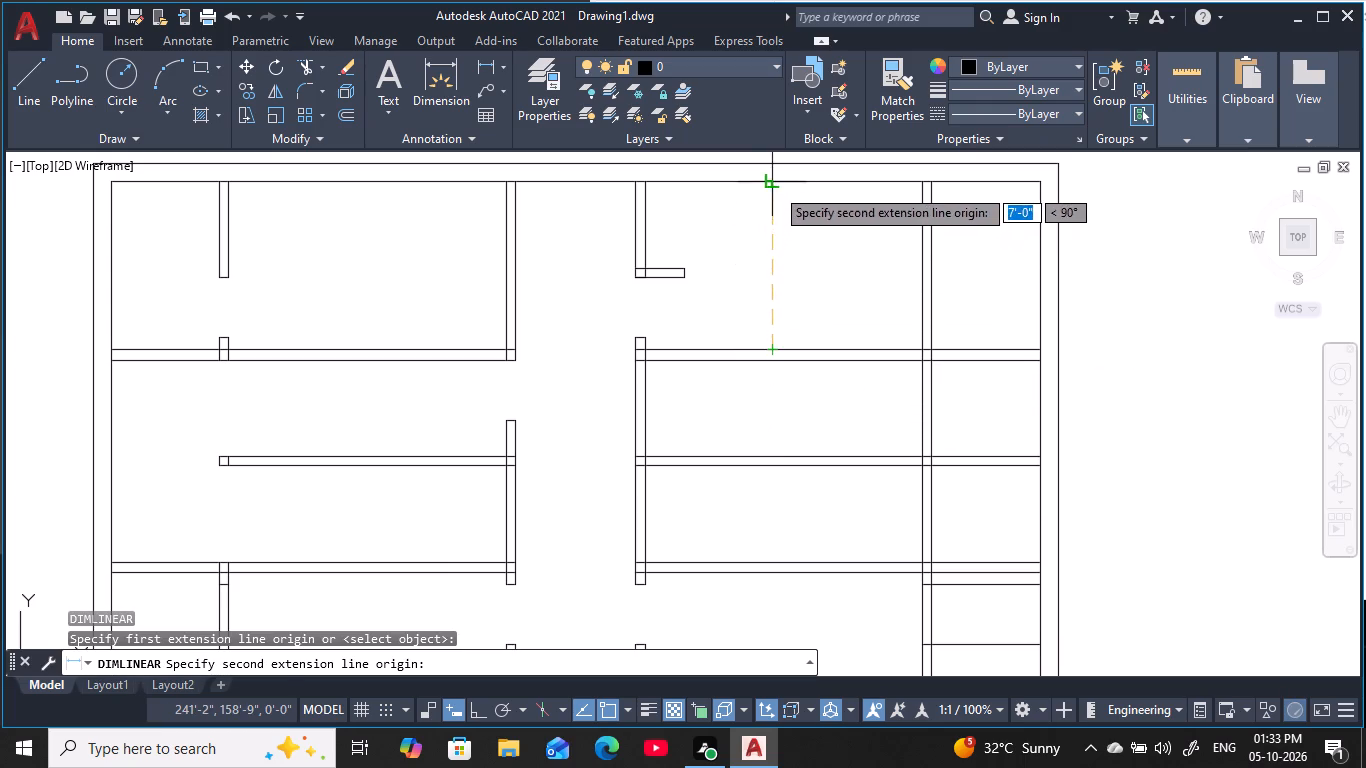
{"action": "left_click", "coordinate": [775, 187]}
{"action": "left_click", "coordinate": [773, 268]}
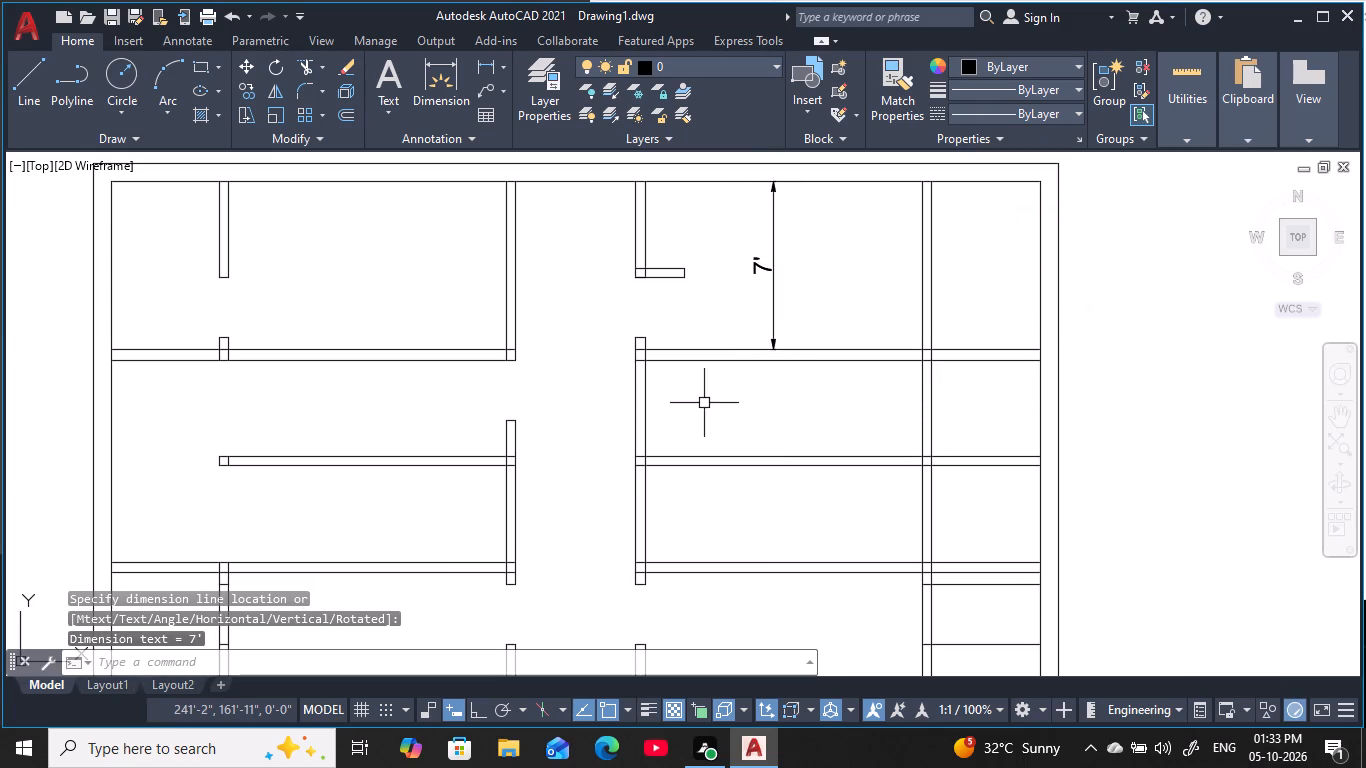
{"action": "key", "text": "Escape"}
{"action": "key", "text": "Escape"}
{"action": "key", "text": "Escape"}
{"action": "key", "text": "Escape"}
{"action": "key", "text": "Escape"}
{"action": "key", "text": "Escape"}
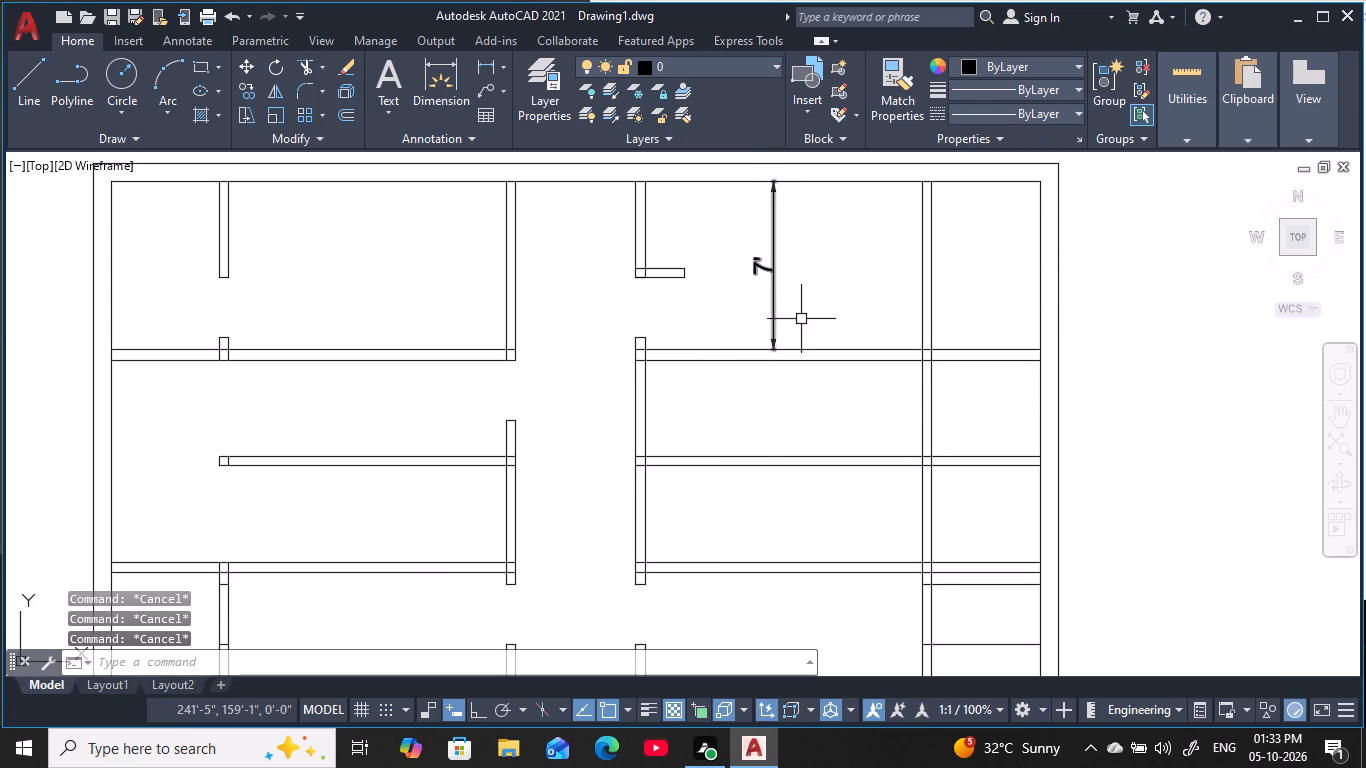
{"action": "key", "text": "Escape"}
{"action": "middle_click_drag", "start_coordinate": [822, 306], "coordinate": [787, 348]}
{"action": "key", "text": "Escape"}
{"action": "key", "text": "Escape"}
{"action": "key", "text": "Escape"}
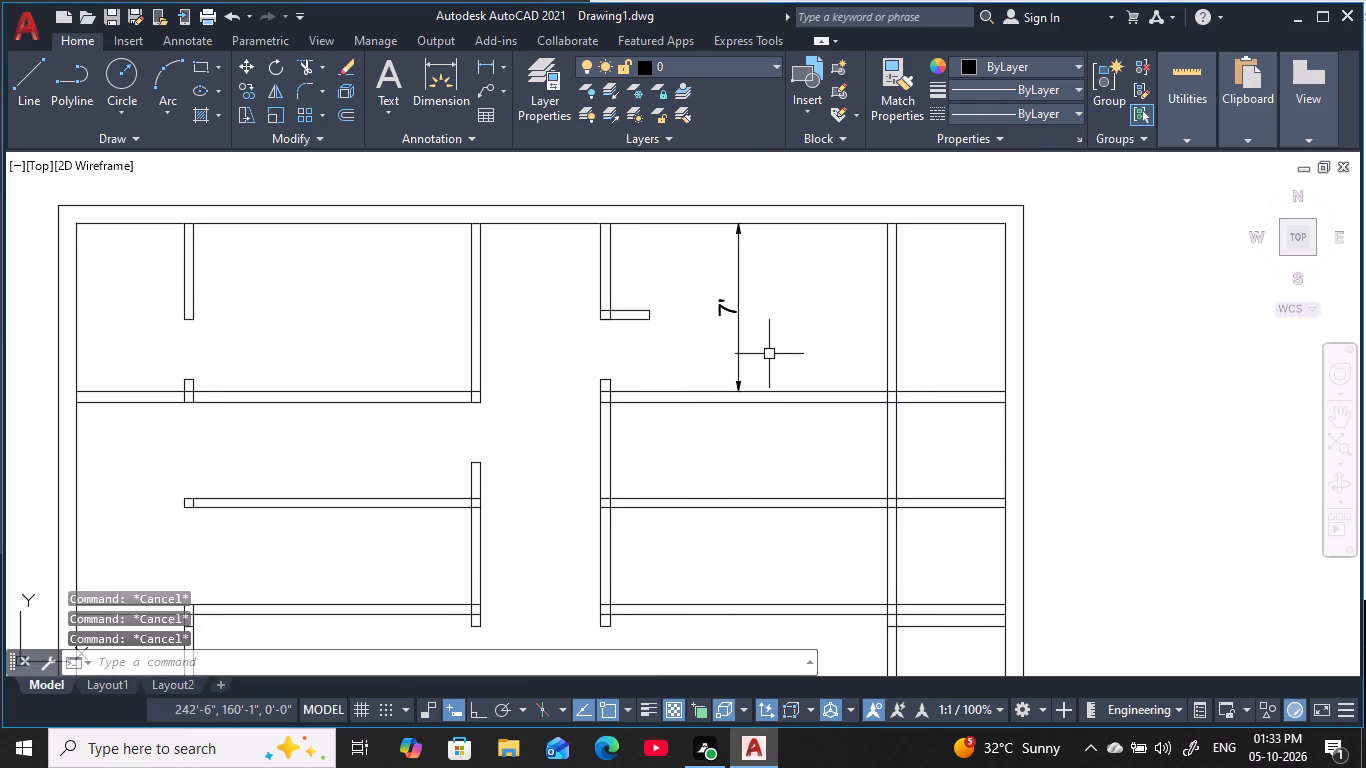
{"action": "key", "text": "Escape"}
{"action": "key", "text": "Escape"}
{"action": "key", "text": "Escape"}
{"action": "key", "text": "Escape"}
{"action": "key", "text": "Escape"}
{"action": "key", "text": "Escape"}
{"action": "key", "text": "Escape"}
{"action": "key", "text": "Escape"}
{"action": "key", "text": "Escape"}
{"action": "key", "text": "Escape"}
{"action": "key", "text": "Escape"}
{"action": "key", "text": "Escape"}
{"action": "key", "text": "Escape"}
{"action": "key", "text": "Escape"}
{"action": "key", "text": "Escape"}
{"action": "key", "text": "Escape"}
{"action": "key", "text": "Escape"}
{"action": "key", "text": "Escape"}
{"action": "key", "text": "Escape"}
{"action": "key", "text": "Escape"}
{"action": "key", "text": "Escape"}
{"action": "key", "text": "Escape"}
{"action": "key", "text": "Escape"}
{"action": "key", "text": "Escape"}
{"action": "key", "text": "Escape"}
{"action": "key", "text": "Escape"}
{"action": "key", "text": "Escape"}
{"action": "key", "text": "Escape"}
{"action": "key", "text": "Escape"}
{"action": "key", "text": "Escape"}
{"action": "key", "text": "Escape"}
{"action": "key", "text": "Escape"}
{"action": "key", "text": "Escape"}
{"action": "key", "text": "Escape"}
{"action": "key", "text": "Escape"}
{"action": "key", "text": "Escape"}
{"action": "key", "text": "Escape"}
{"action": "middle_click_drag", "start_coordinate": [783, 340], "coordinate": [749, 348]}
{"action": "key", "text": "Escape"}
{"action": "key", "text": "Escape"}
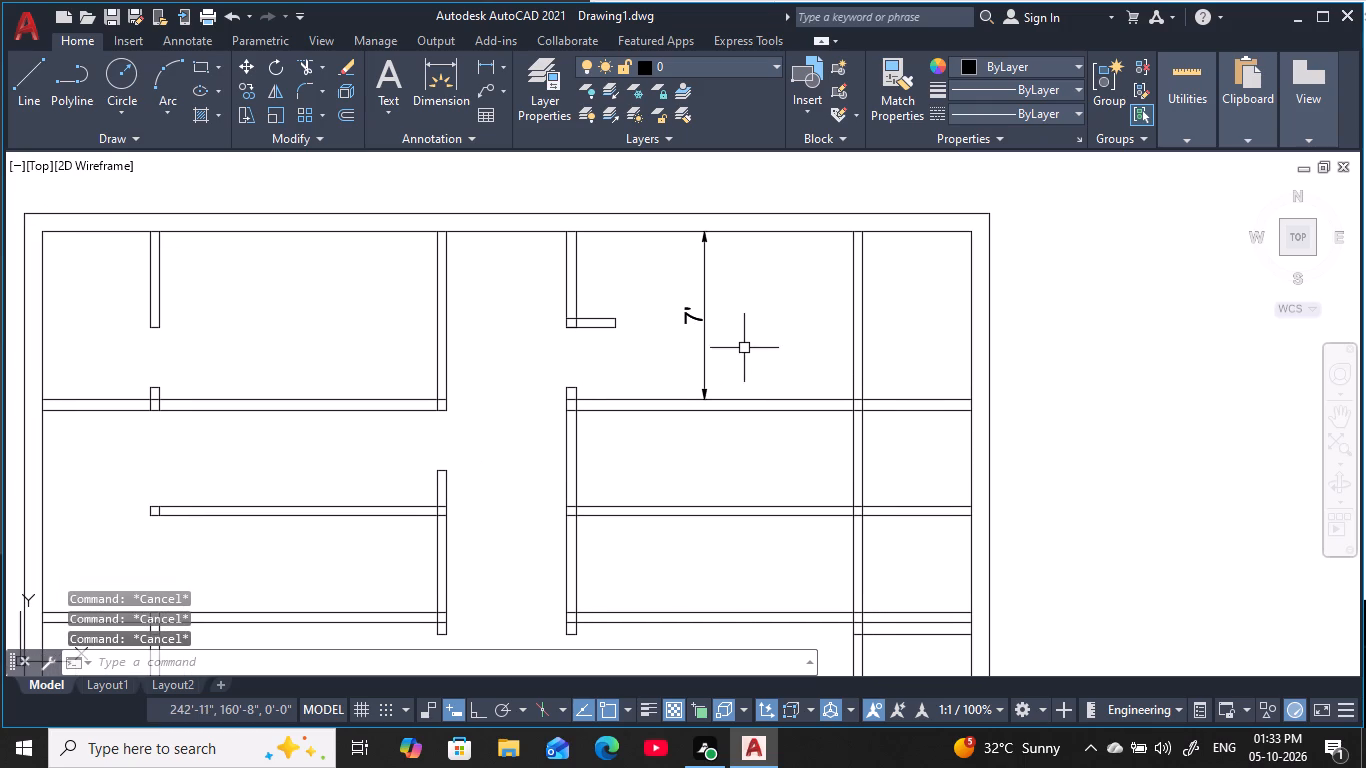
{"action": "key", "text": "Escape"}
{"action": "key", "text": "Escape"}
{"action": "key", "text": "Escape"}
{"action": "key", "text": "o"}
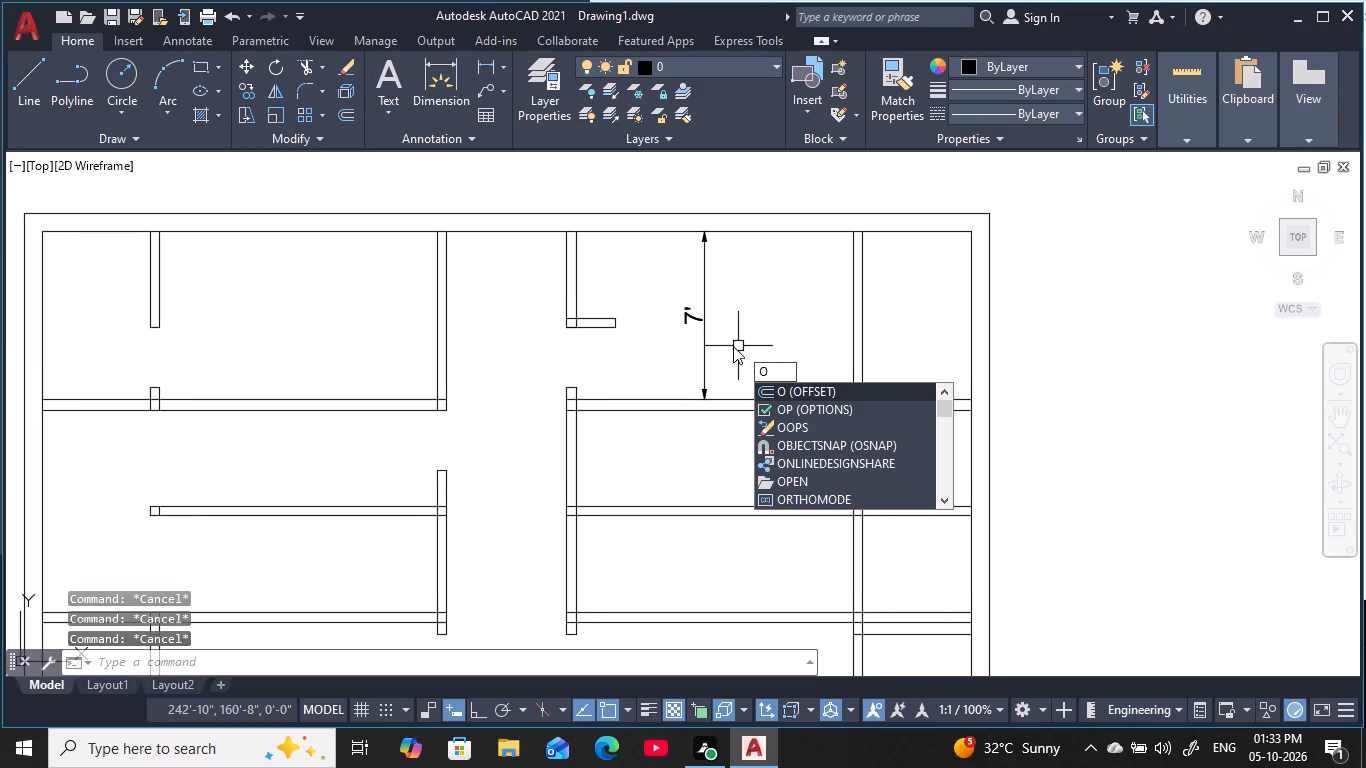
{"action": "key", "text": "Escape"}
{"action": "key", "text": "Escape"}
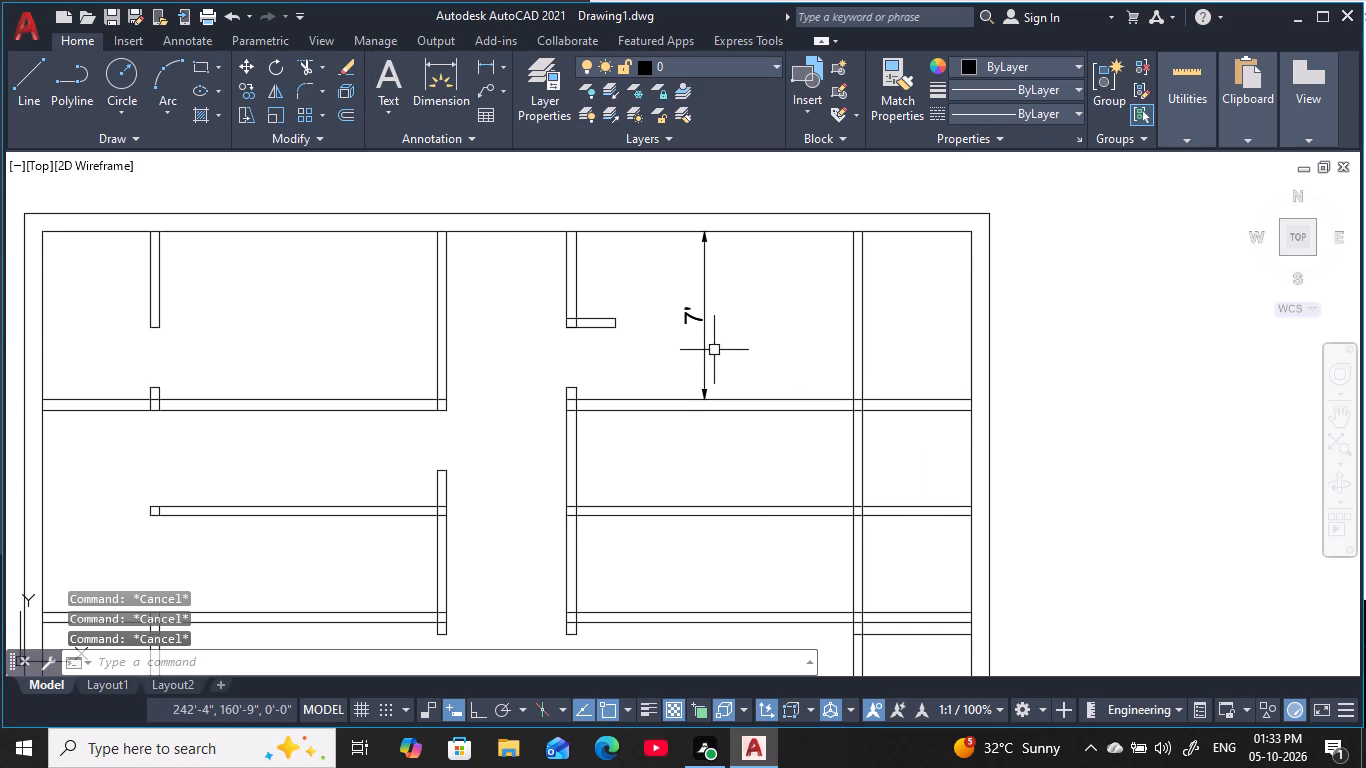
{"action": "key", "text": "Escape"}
Erase the vertical 7' dimension from the top room east of the corridor.
{"action": "left_click", "coordinate": [727, 356]}
{"action": "left_click", "coordinate": [665, 333]}
{"action": "key", "text": "Delete"}
{"action": "scroll", "coordinate": [662, 334], "scroll_direction": "down", "scroll_amount": 2}
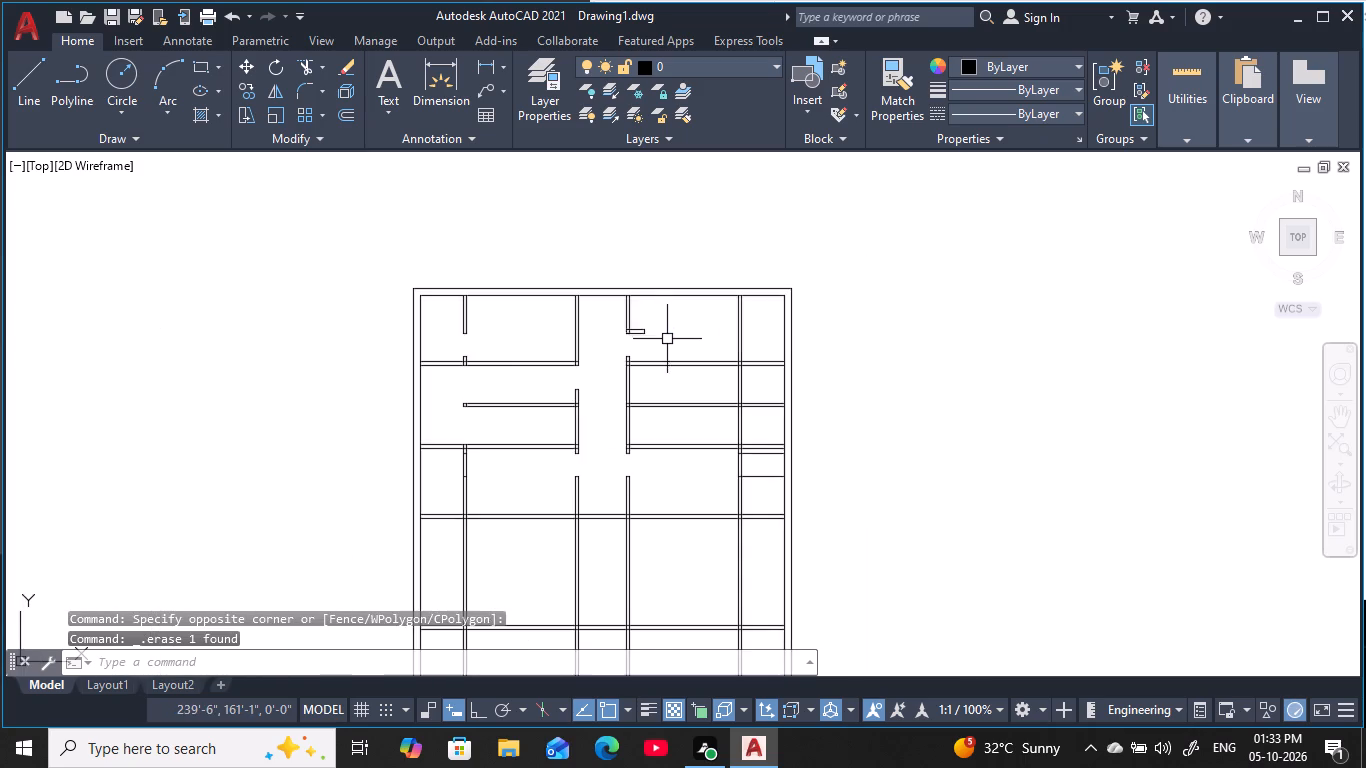
{"action": "middle_click_drag", "start_coordinate": [683, 340], "coordinate": [766, 278]}
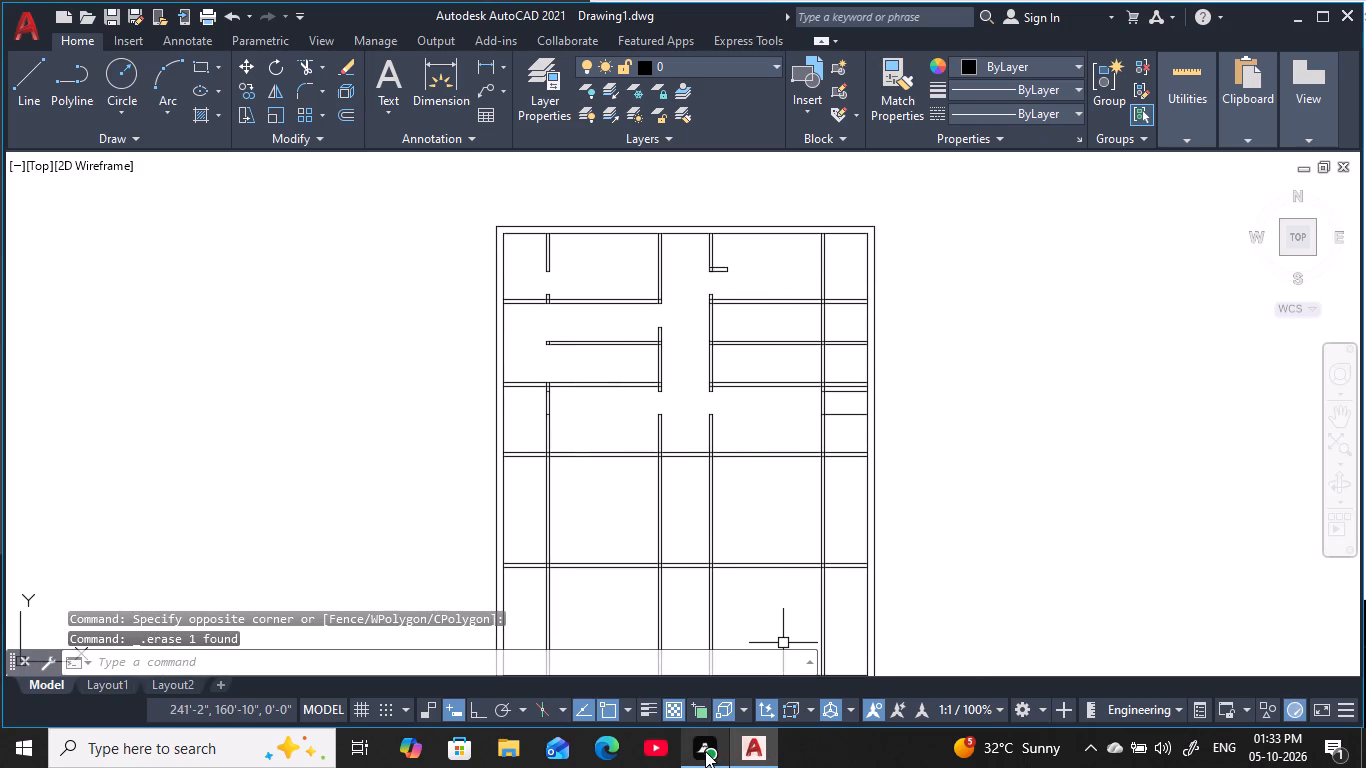
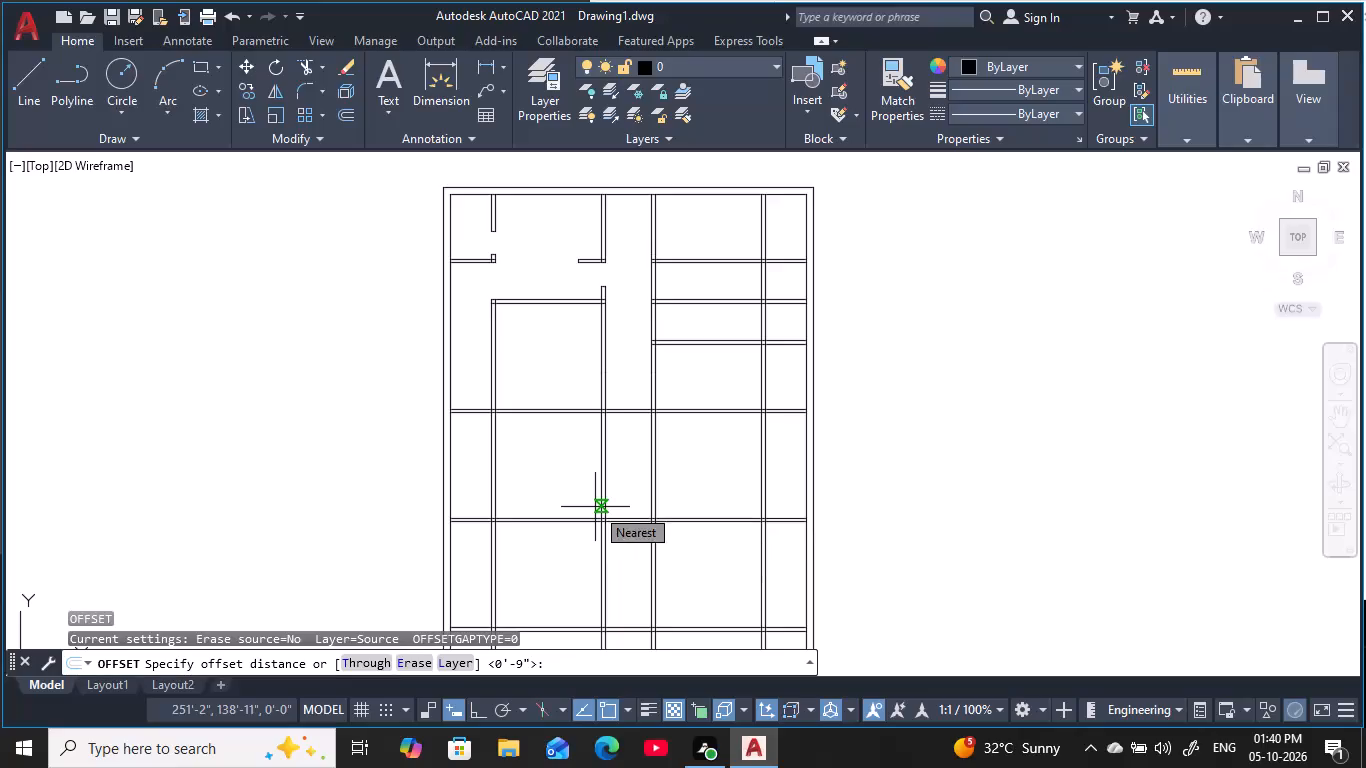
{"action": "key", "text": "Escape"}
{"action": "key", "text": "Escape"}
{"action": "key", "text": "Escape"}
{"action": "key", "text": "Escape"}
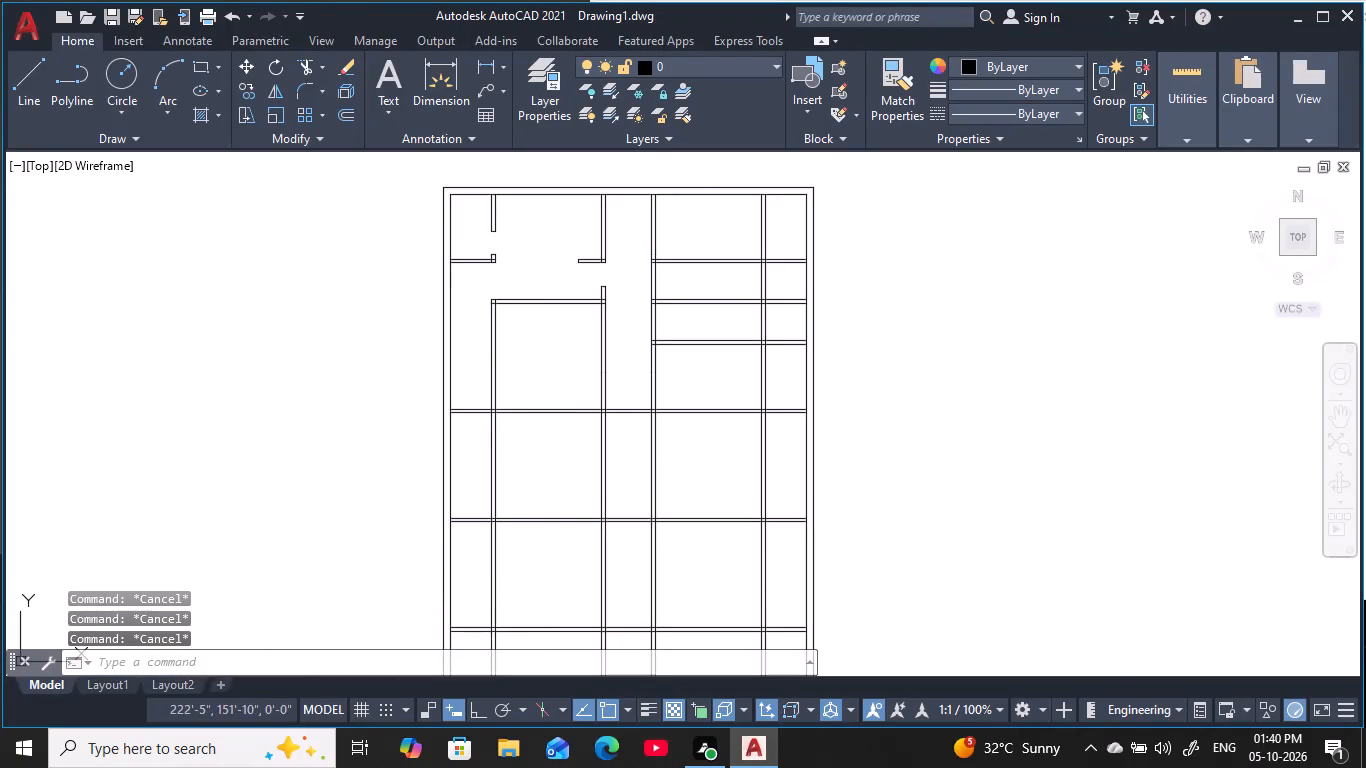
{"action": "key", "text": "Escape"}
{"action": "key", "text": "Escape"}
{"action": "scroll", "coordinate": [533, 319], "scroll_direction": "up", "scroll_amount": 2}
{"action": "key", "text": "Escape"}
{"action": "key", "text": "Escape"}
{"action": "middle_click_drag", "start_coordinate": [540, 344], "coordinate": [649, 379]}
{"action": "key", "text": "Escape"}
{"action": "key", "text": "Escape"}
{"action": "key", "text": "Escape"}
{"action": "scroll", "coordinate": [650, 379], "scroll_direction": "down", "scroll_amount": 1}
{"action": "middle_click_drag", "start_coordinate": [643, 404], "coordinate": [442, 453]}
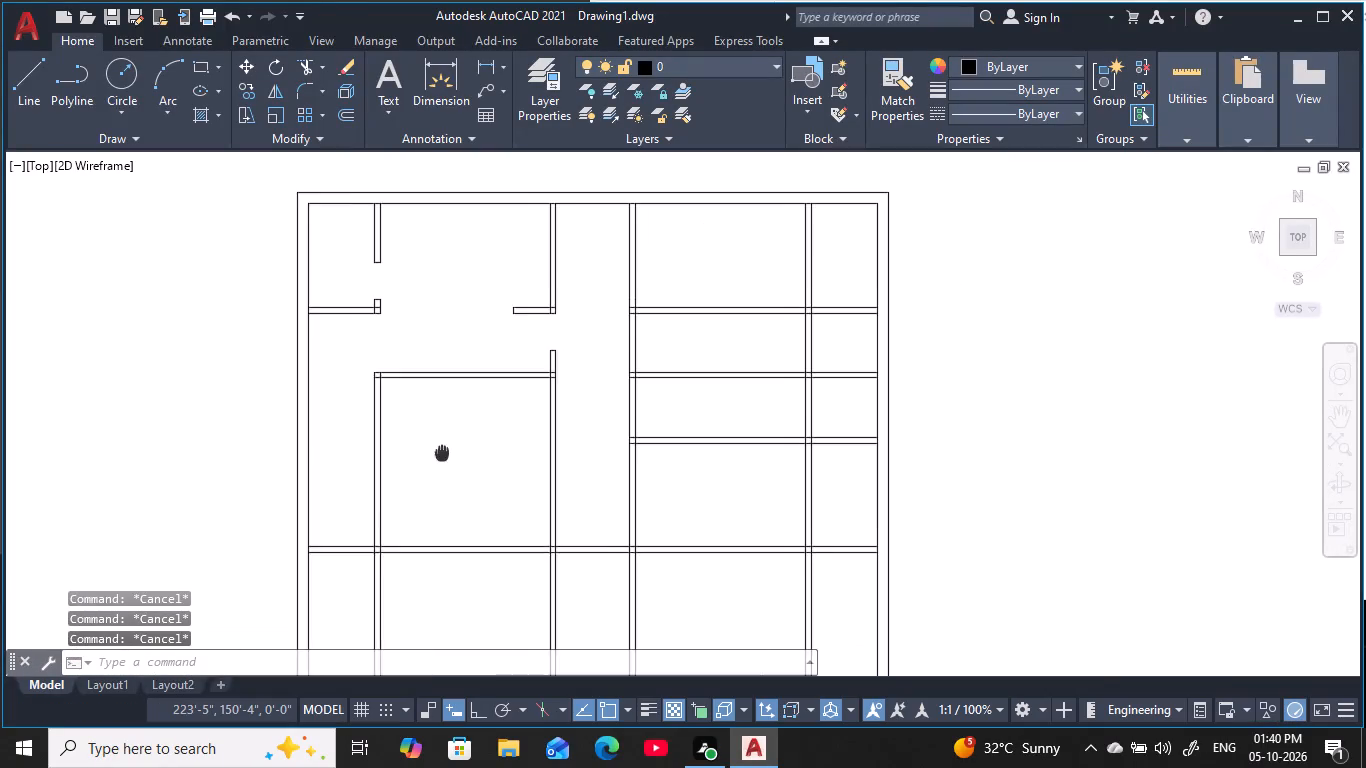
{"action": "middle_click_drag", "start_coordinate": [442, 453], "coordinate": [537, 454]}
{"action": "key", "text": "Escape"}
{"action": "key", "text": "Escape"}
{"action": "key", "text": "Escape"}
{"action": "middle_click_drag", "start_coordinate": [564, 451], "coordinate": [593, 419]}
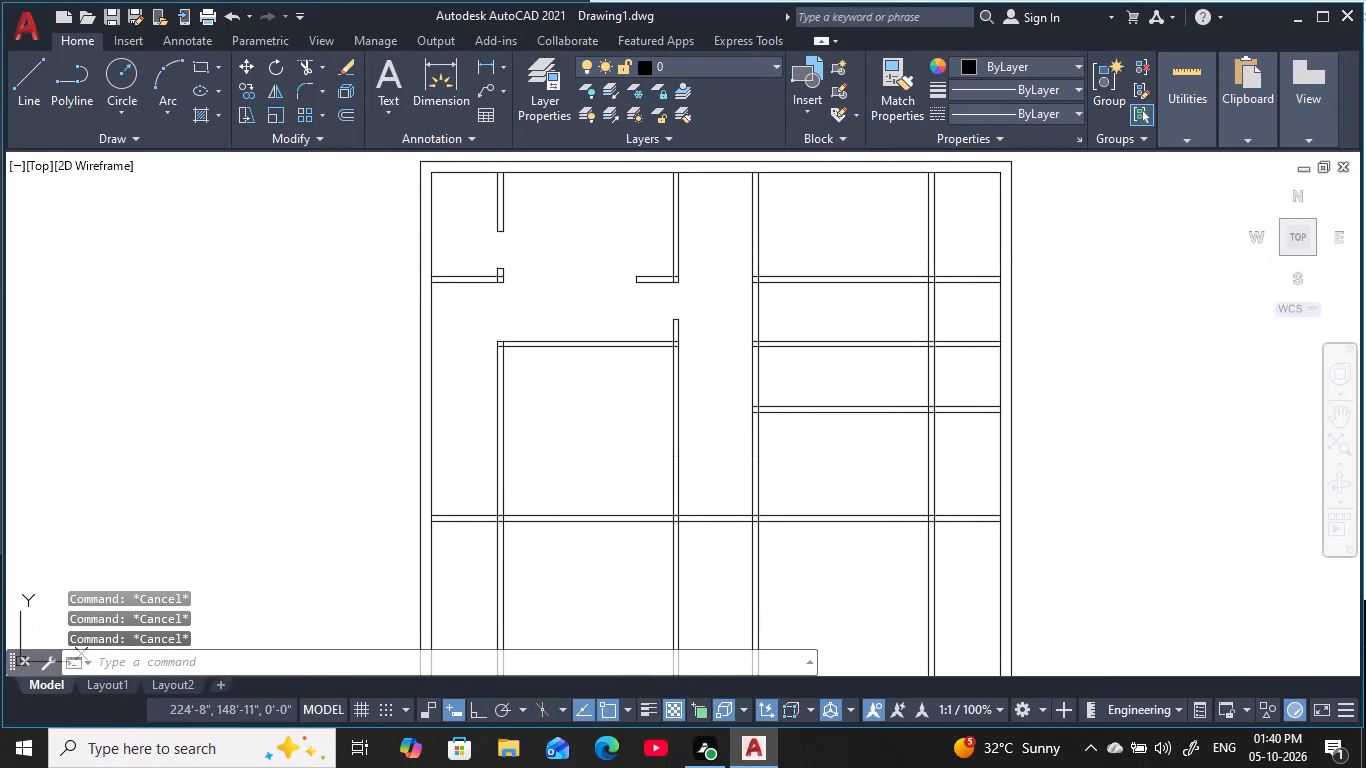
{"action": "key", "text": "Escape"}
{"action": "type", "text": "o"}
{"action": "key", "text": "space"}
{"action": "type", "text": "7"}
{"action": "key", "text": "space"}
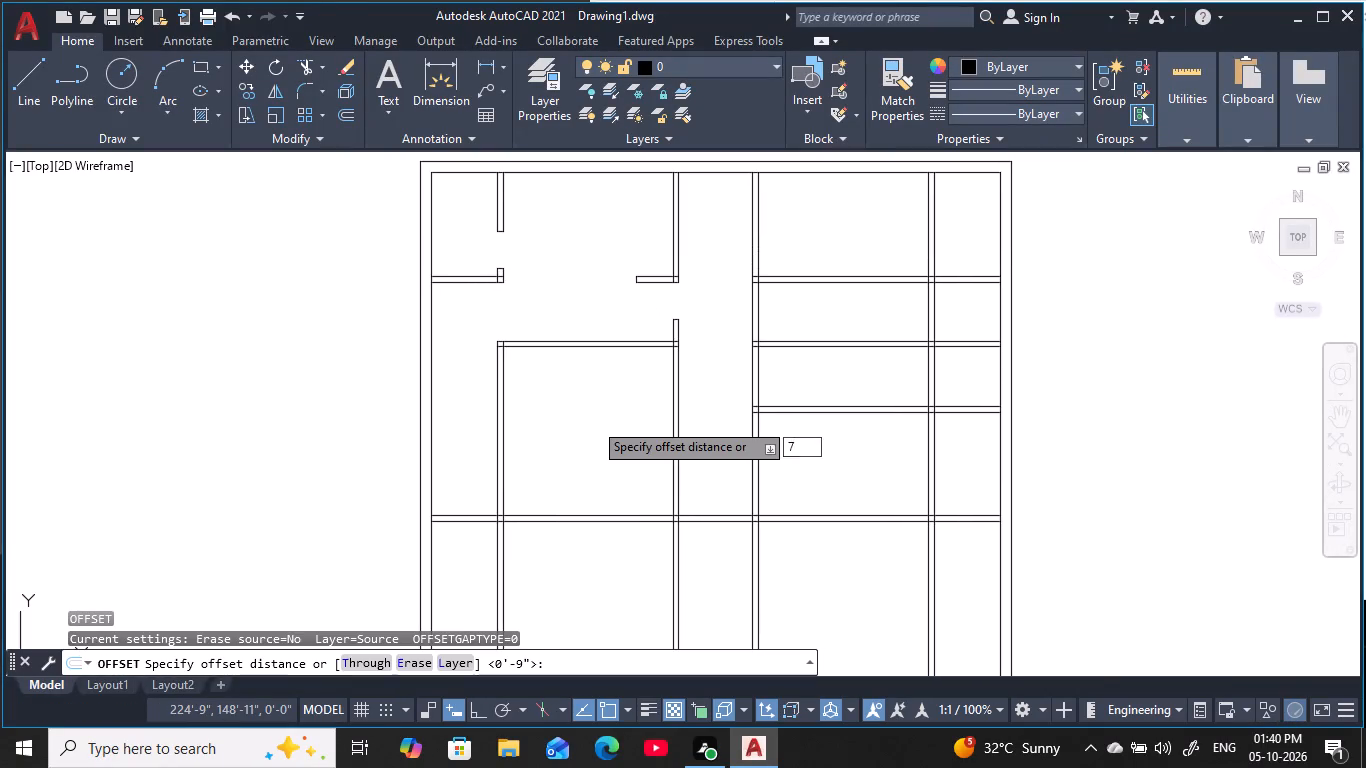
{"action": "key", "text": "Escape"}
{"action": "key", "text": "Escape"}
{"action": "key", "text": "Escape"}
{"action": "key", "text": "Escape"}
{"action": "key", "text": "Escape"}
Offset the upper line of the full-width horizontal partition below the upper-left rooms 7' upward.
{"action": "type", "text": "o 7'"}
{"action": "key", "text": "space"}
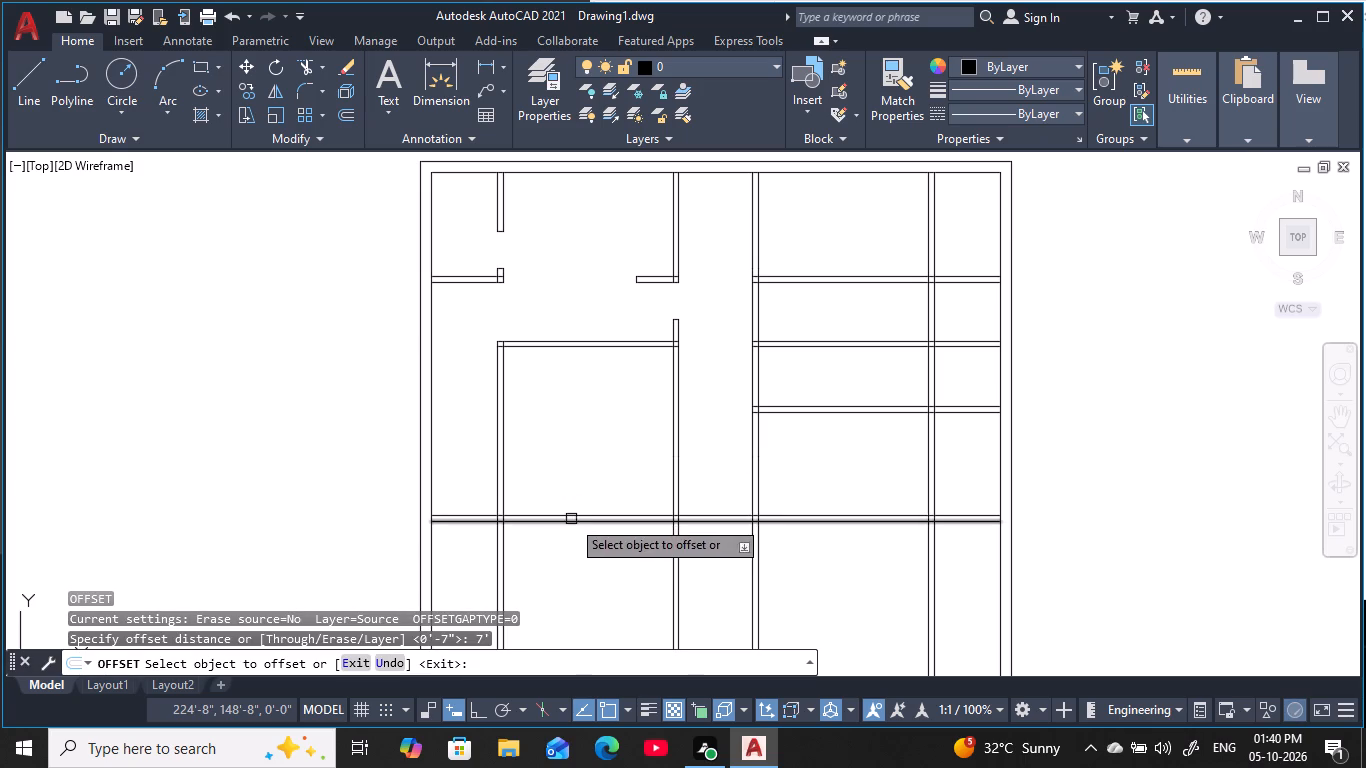
{"action": "left_click", "coordinate": [571, 516]}
{"action": "left_click", "coordinate": [591, 395]}
{"action": "key", "text": "Escape"}
{"action": "key", "text": "Escape"}
{"action": "key", "text": "Escape"}
{"action": "key", "text": "Escape"}
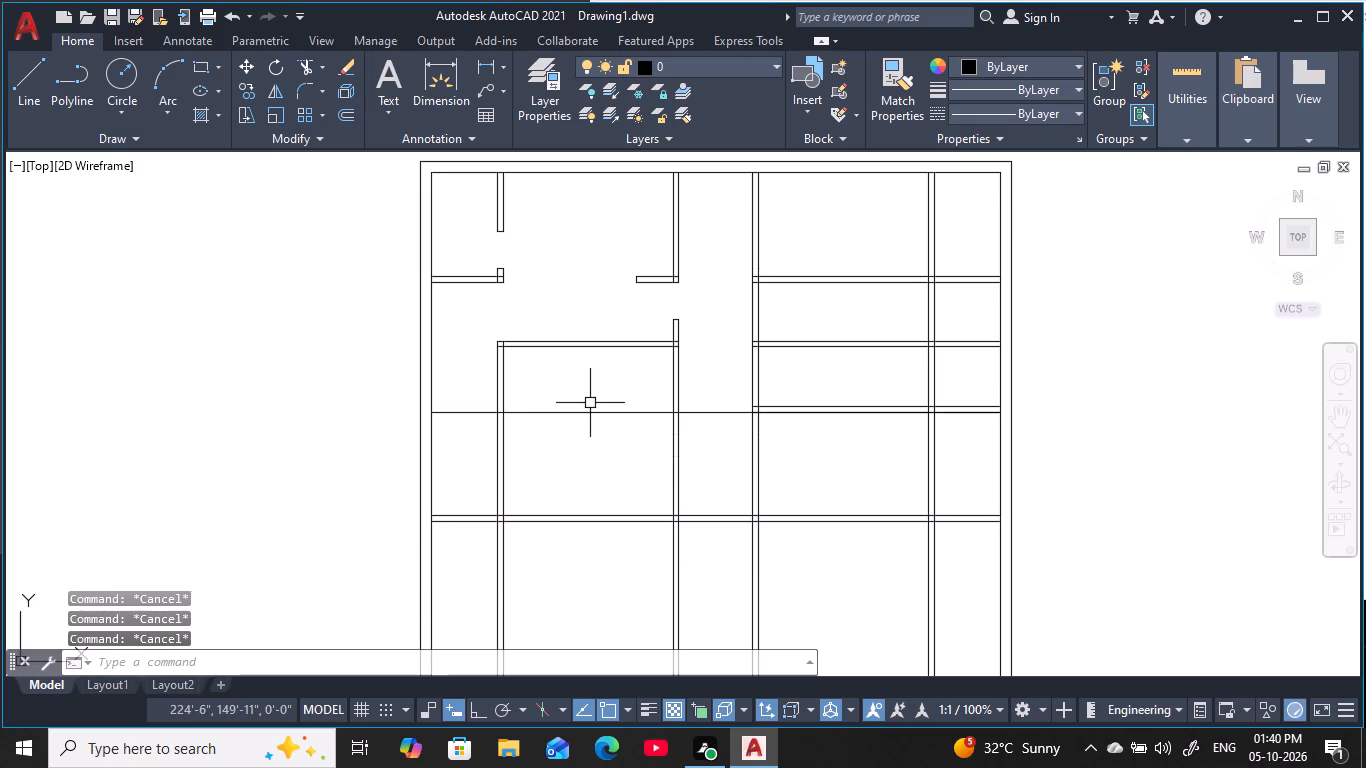
{"action": "key", "text": "Escape"}
{"action": "key", "text": "Escape"}
Offset the new full-width horizontal line 4.5" upward to form the partition's second face.
{"action": "type", "text": "o"}
{"action": "key", "text": "space"}
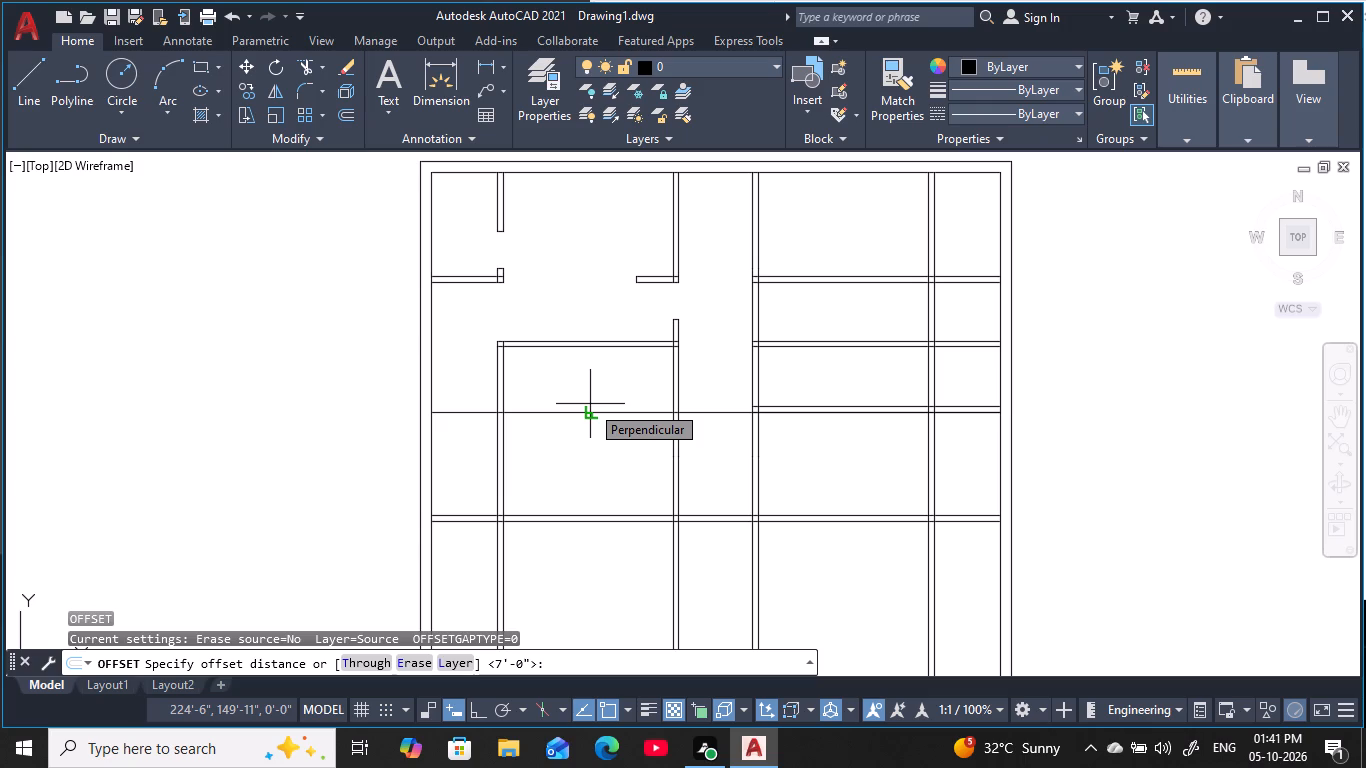
{"action": "key", "text": "4"}
{"action": "type", "text": ".5"}
{"action": "key", "text": "space"}
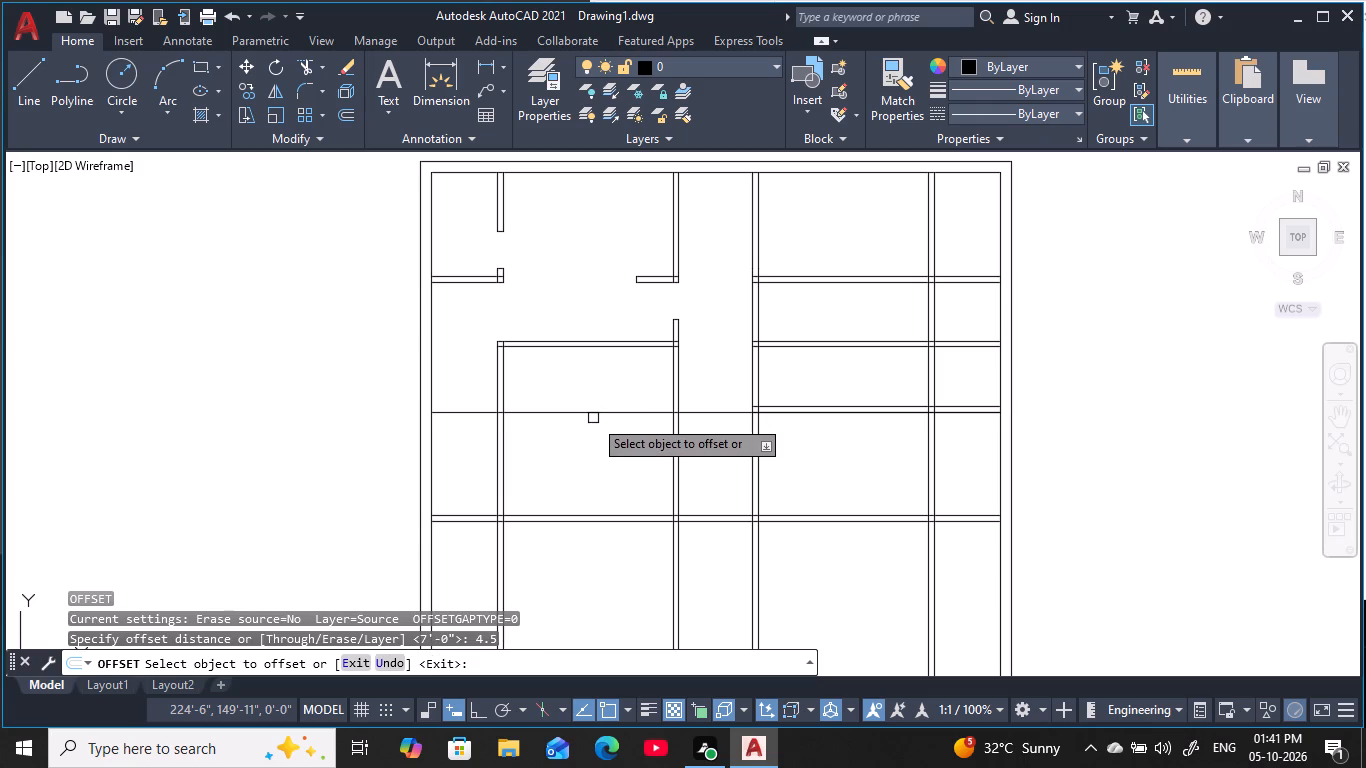
{"action": "left_click", "coordinate": [599, 412]}
{"action": "left_click", "coordinate": [602, 378]}
{"action": "key", "text": "Escape"}
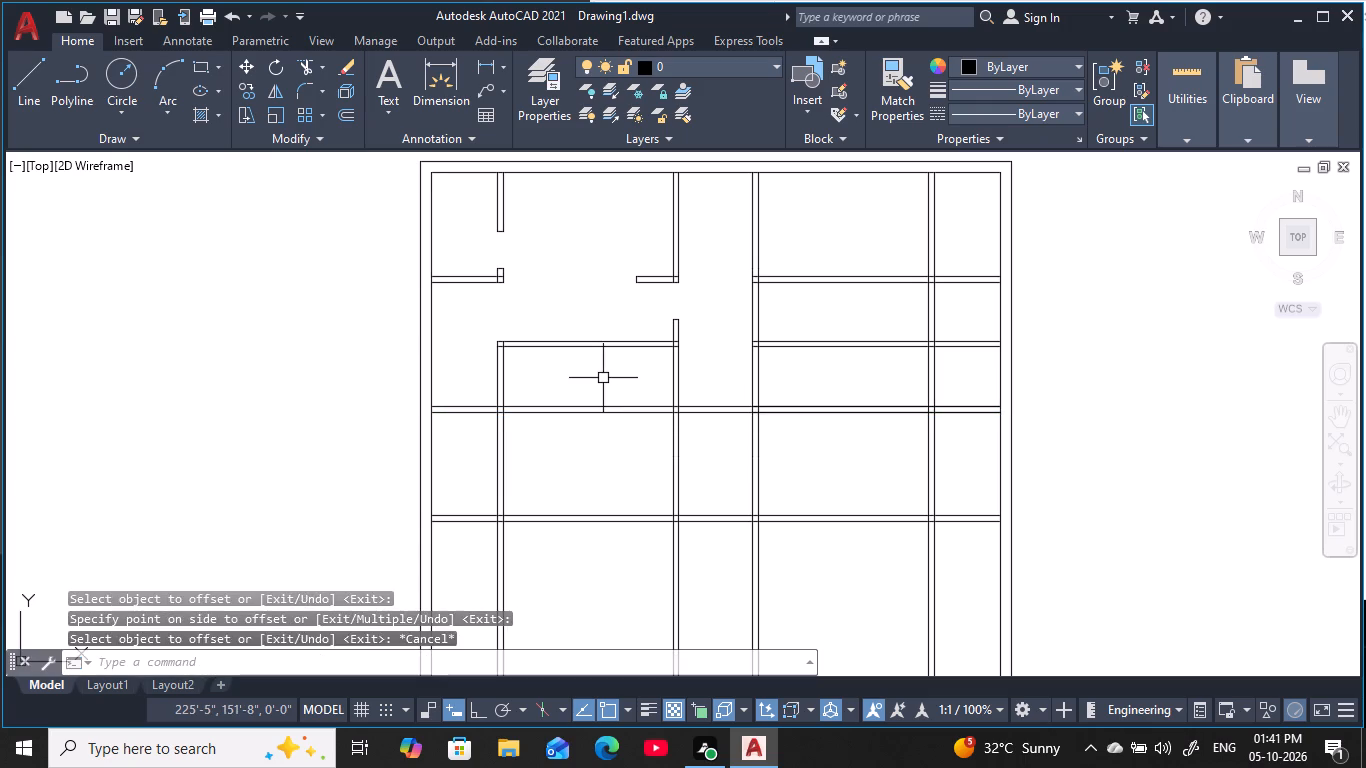
{"action": "key", "text": "Escape"}
{"action": "key", "text": "Escape"}
{"action": "key", "text": "Escape"}
{"action": "key", "text": "Escape"}
{"action": "key", "text": "Escape"}
{"action": "key", "text": "Escape"}
{"action": "key", "text": "Escape"}
{"action": "key", "text": "Escape"}
Offset the lower face of the new full-width partition 6" downward as the first guide line for an opening.
{"action": "scroll", "coordinate": [626, 383], "scroll_direction": "up", "scroll_amount": 1}
{"action": "middle_click", "coordinate": [626, 383]}
{"action": "key", "text": "Escape"}
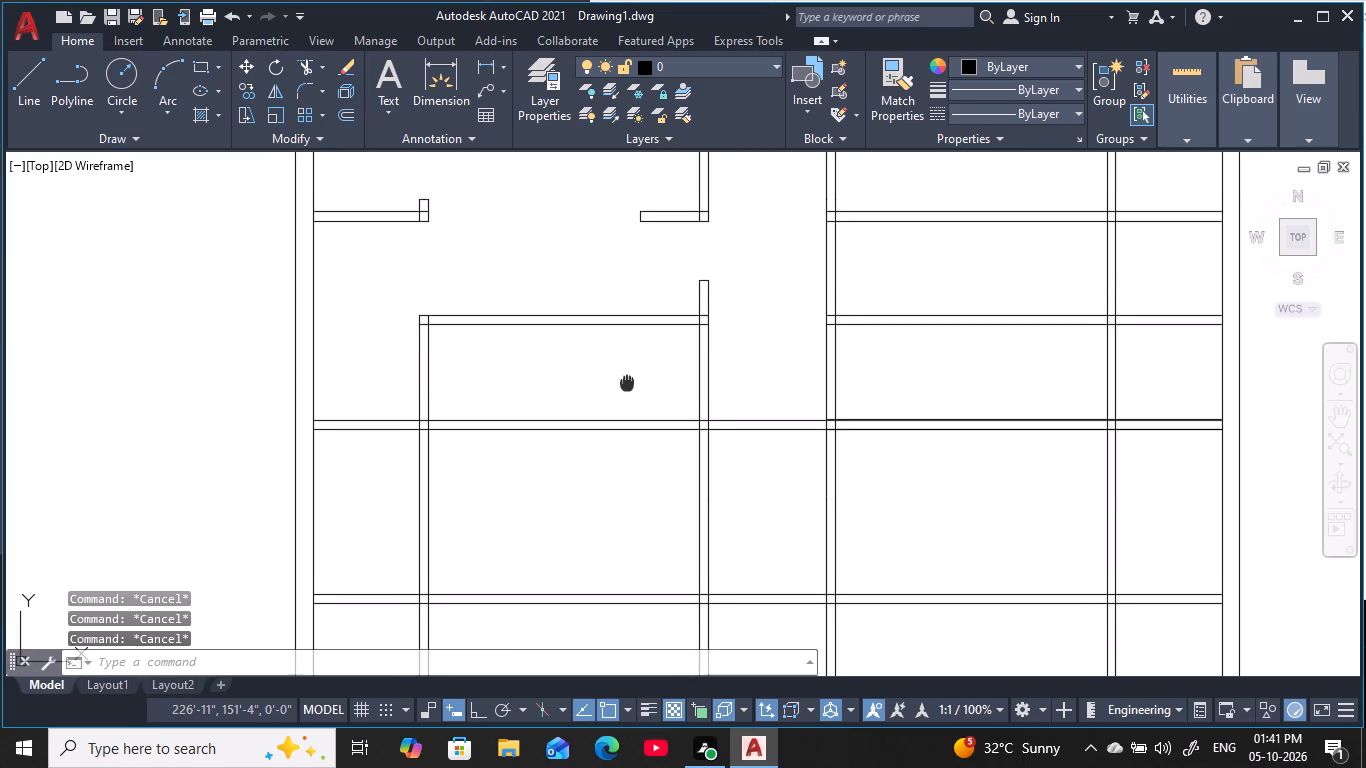
{"action": "key", "text": "Escape"}
{"action": "key", "text": "Escape"}
{"action": "key", "text": "Escape"}
{"action": "key", "text": "Escape"}
{"action": "type", "text": "o"}
{"action": "key", "text": "space"}
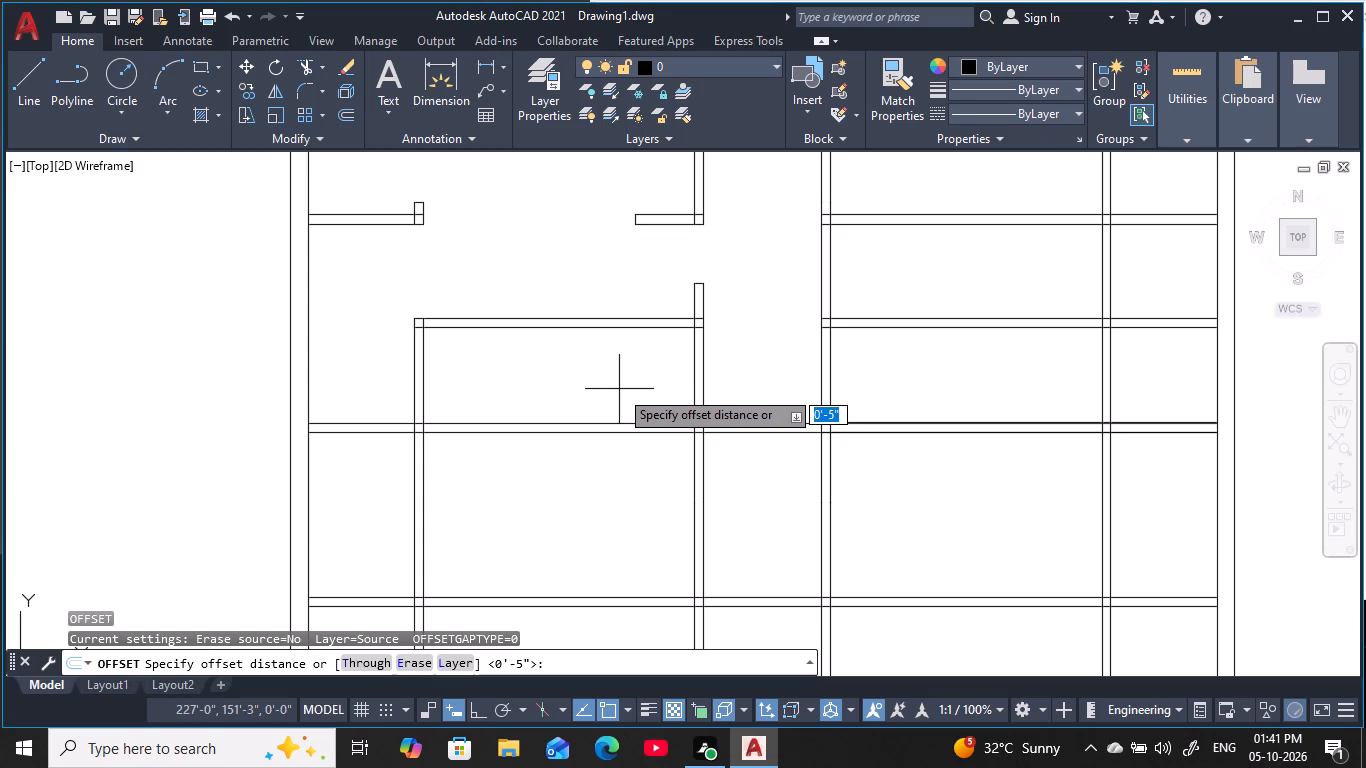
{"action": "key", "text": "6"}
{"action": "key", "text": "space"}
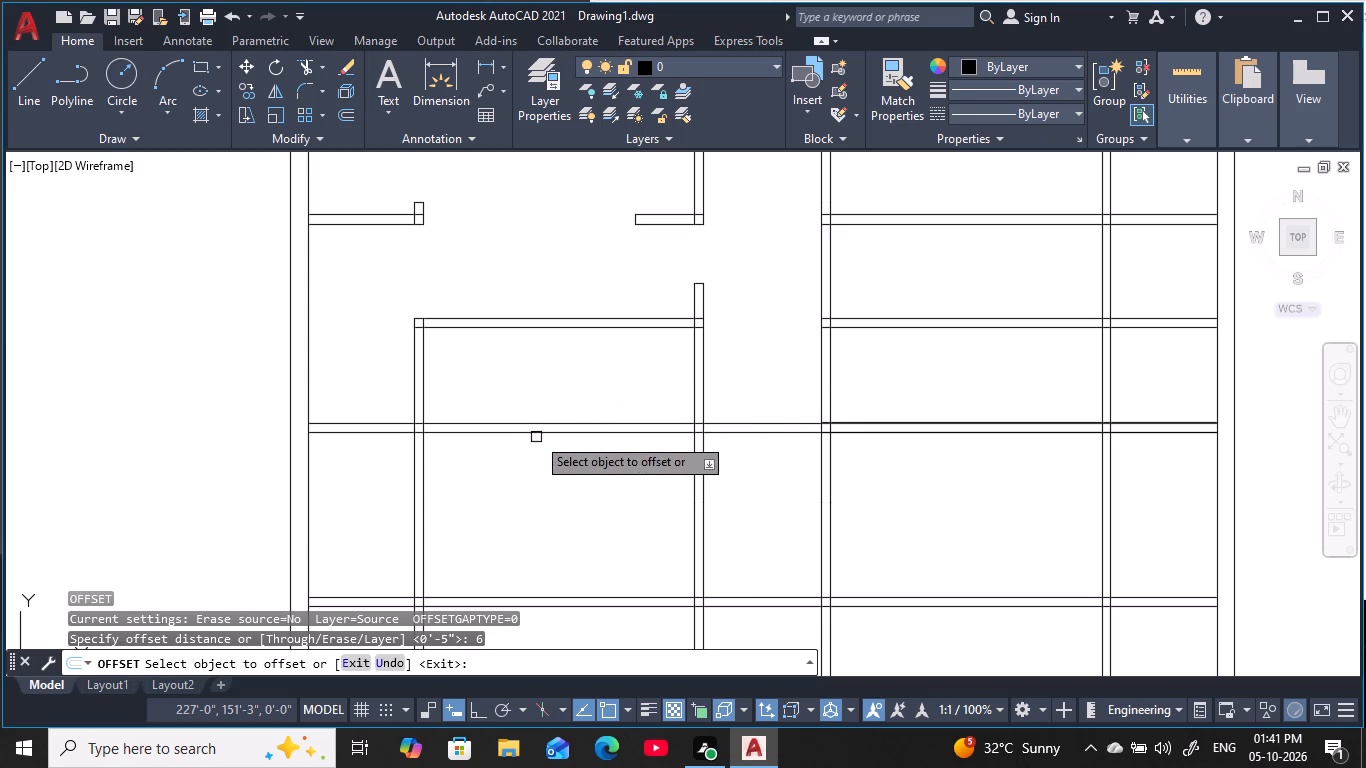
{"action": "left_click", "coordinate": [536, 432]}
{"action": "left_click", "coordinate": [505, 550]}
{"action": "key", "text": "Escape"}
{"action": "key", "text": "Escape"}
{"action": "key", "text": "Escape"}
{"action": "key", "text": "Escape"}
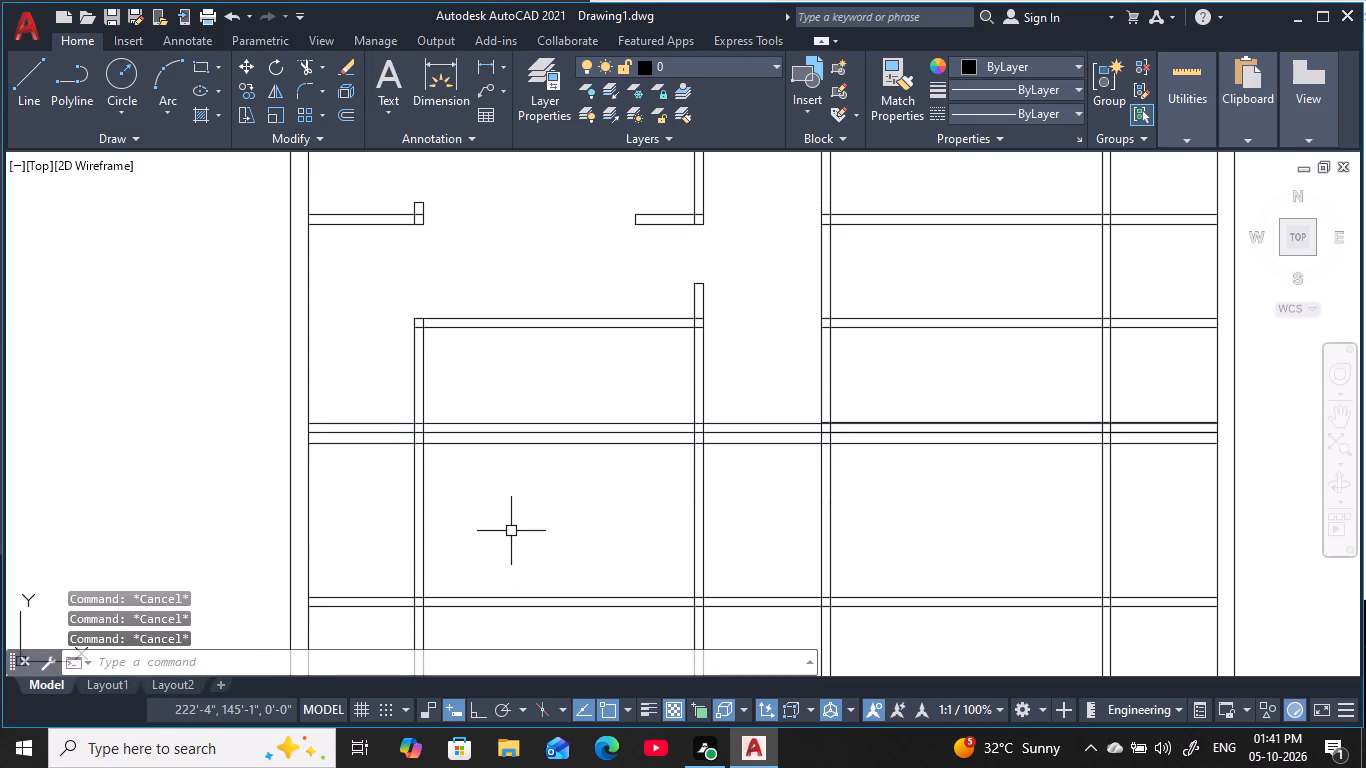
{"action": "key", "text": "Escape"}
{"action": "key", "text": "Escape"}
Offset the 6" guide line 2'6" downward to mark the other edge of the opening.
{"action": "type", "text": "o 2'6"}
{"action": "key", "text": "space"}
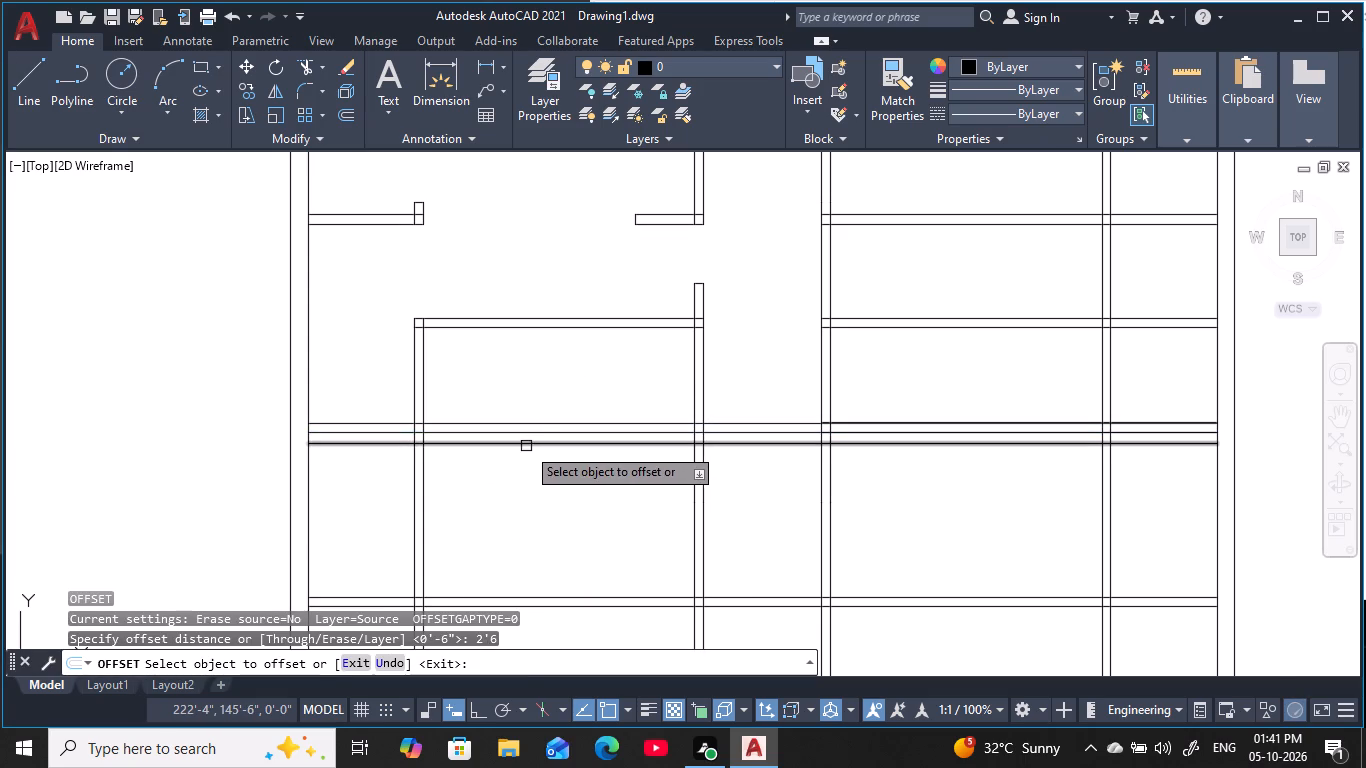
{"action": "left_click", "coordinate": [526, 446]}
{"action": "left_click", "coordinate": [525, 504]}
{"action": "key", "text": "Escape"}
{"action": "key", "text": "Escape"}
{"action": "key", "text": "Escape"}
{"action": "key", "text": "Escape"}
{"action": "key", "text": "Escape"}
{"action": "key", "text": "Escape"}
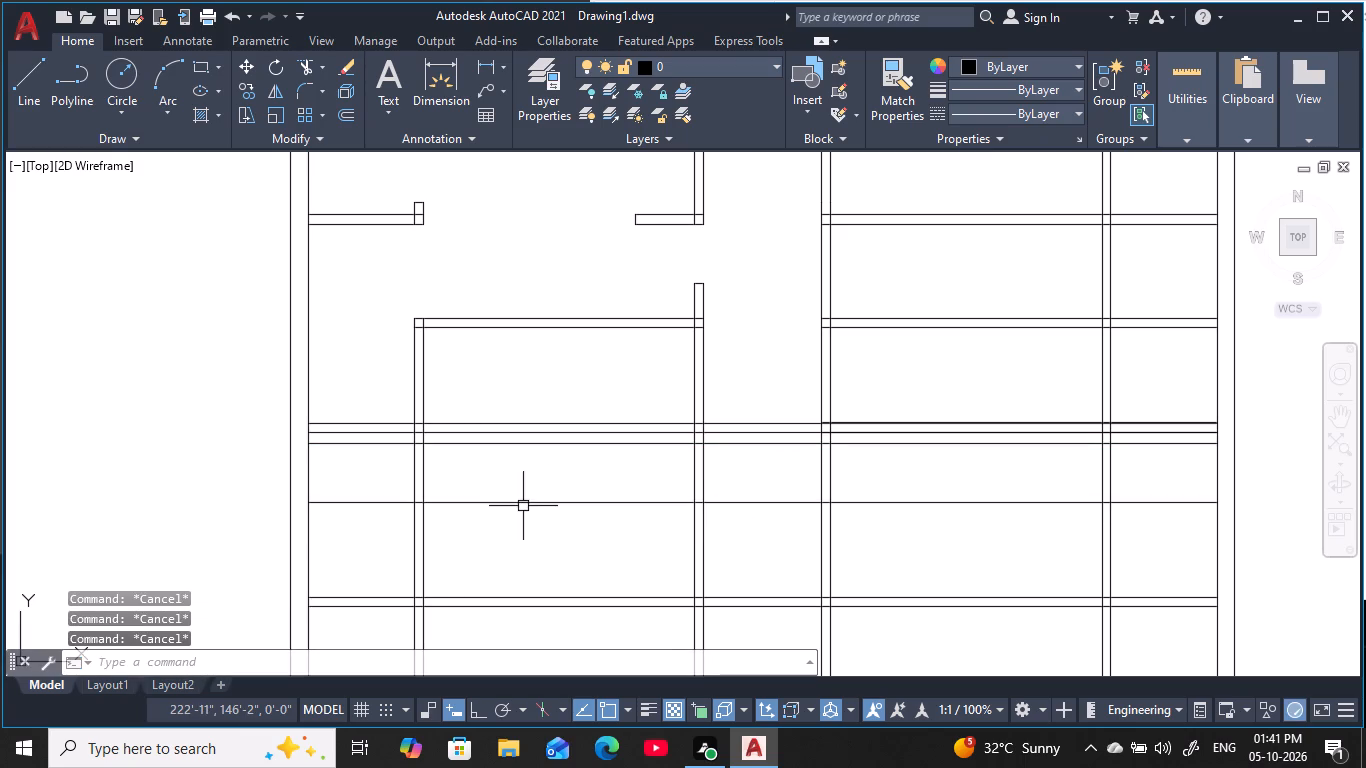
Trim both lines of the westernmost vertical partition between the two guide lines to cut the 2'6" opening.
{"action": "type", "text": "tr"}
{"action": "key", "text": "space"}
{"action": "key", "text": "space"}
{"action": "left_click_drag", "start_coordinate": [479, 473], "coordinate": [456, 473]}
{"action": "left_click", "coordinate": [354, 466]}
{"action": "left_click", "coordinate": [470, 477]}
{"action": "left_click", "coordinate": [469, 492]}
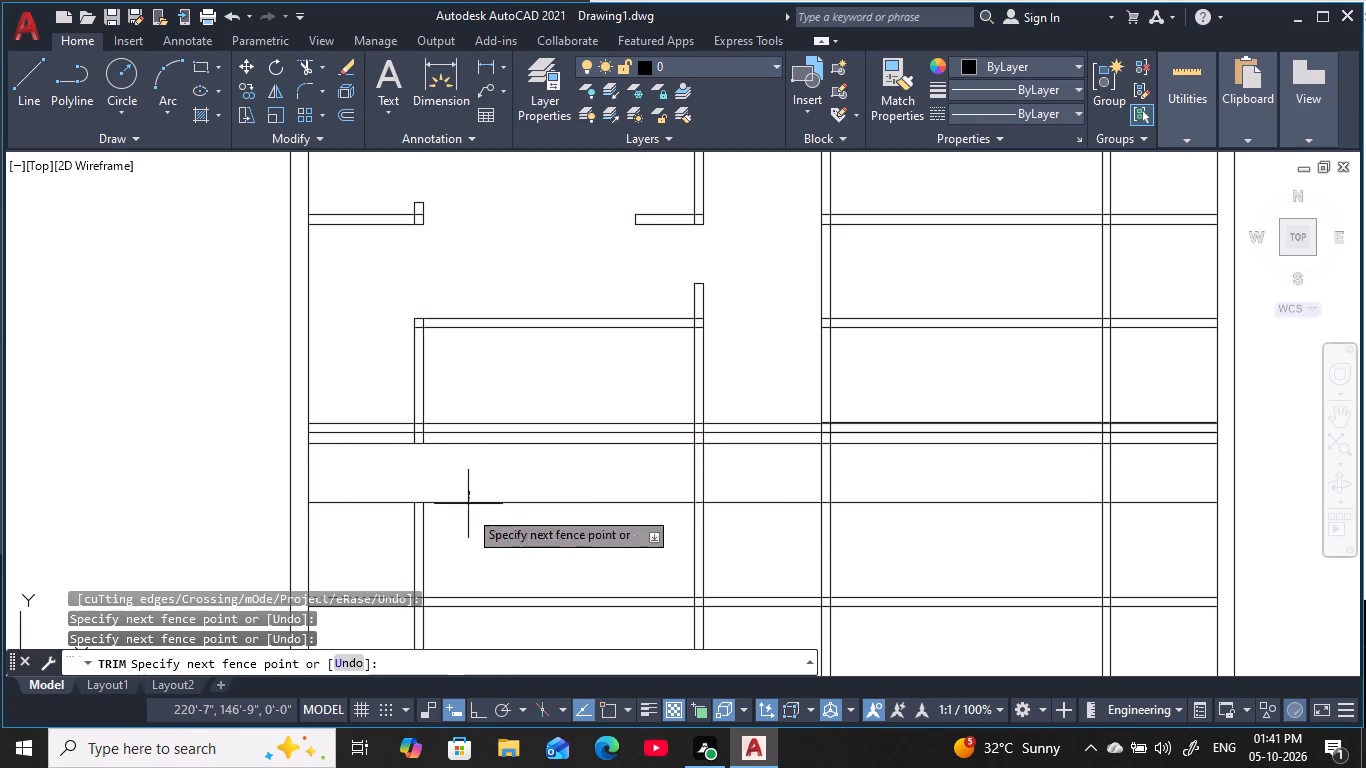
Trim the lower guide line west of the corridor, and both guide lines across the corridor and the room beside it.
{"action": "left_click", "coordinate": [475, 540]}
{"action": "left_click", "coordinate": [360, 516]}
{"action": "left_click", "coordinate": [361, 492]}
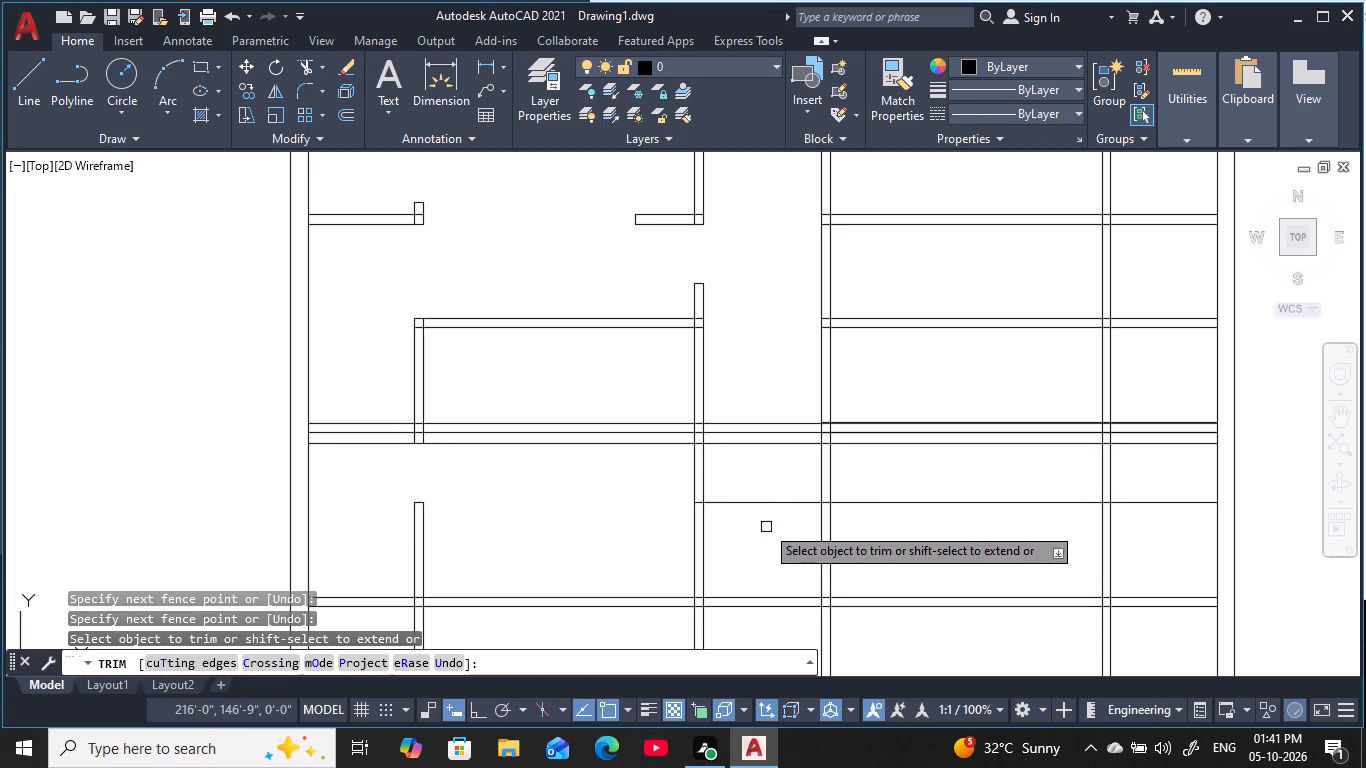
{"action": "left_click", "coordinate": [762, 512]}
{"action": "left_click", "coordinate": [762, 481]}
{"action": "left_click", "coordinate": [773, 447]}
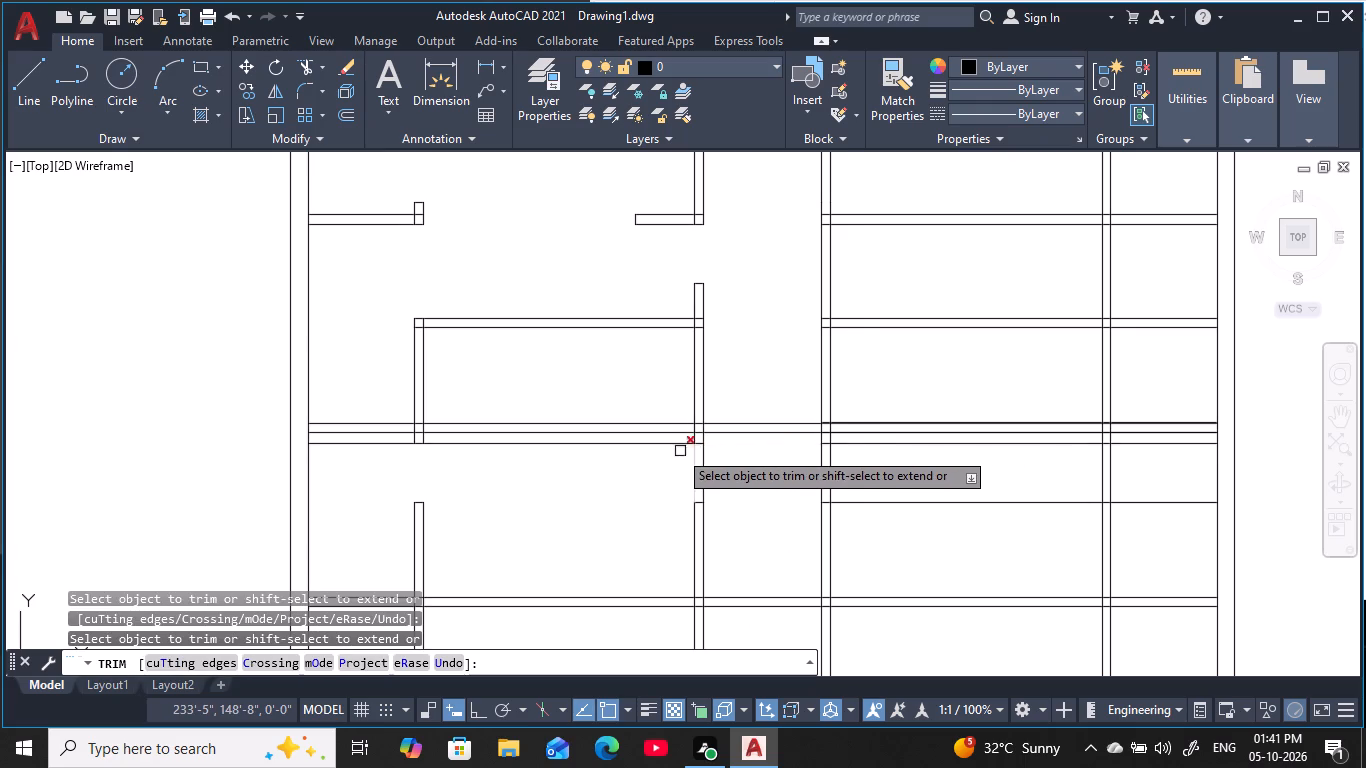
{"action": "left_click", "coordinate": [646, 443]}
{"action": "key", "text": "Escape"}
{"action": "key", "text": "Escape"}
{"action": "key", "text": "Escape"}
{"action": "key", "text": "Escape"}
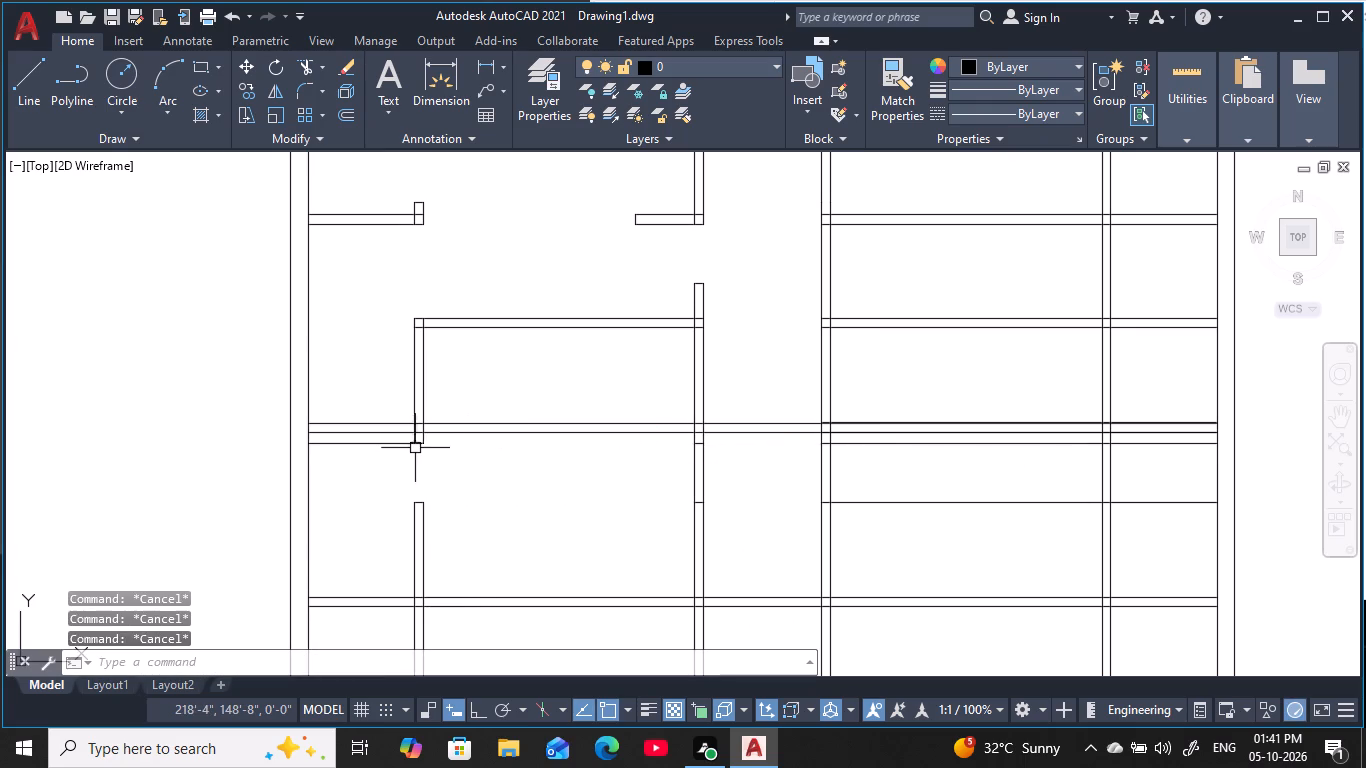
{"action": "key", "text": "Escape"}
{"action": "key", "text": "Escape"}
{"action": "key", "text": "Escape"}
{"action": "key", "text": "Escape"}
{"action": "key", "text": "Escape"}
{"action": "key", "text": "Escape"}
{"action": "key", "text": "Escape"}
{"action": "key", "text": "Escape"}
{"action": "key", "text": "Escape"}
{"action": "key", "text": "Escape"}
{"action": "key", "text": "Escape"}
{"action": "key", "text": "Escape"}
{"action": "key", "text": "Escape"}
{"action": "key", "text": "Escape"}
{"action": "key", "text": "Escape"}
{"action": "key", "text": "Escape"}
{"action": "key", "text": "Escape"}
{"action": "key", "text": "Escape"}
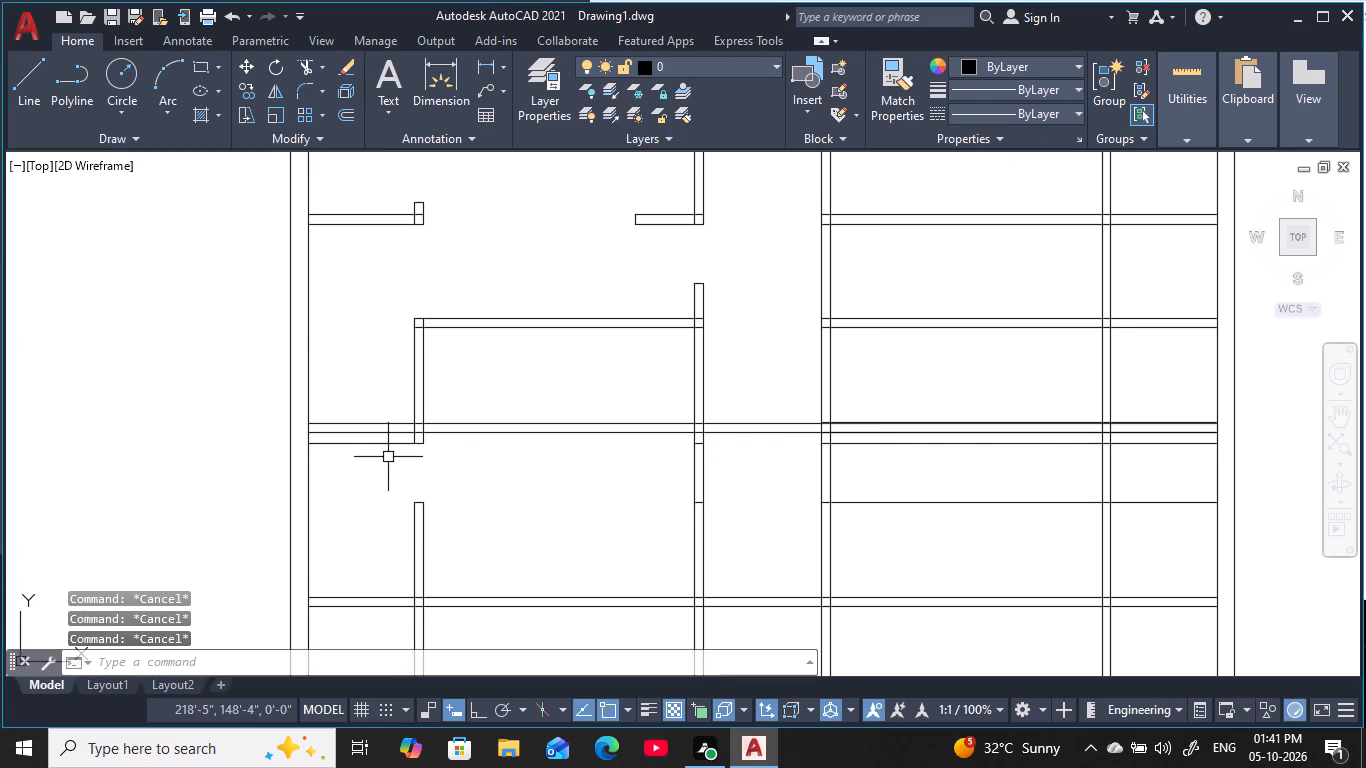
Trim the leftover upper guide segment between the west exterior wall and the vertical partition.
{"action": "key", "text": "t"}
{"action": "type", "text": "r"}
{"action": "key", "text": "space"}
{"action": "left_click", "coordinate": [379, 443]}
{"action": "key", "text": "Escape"}
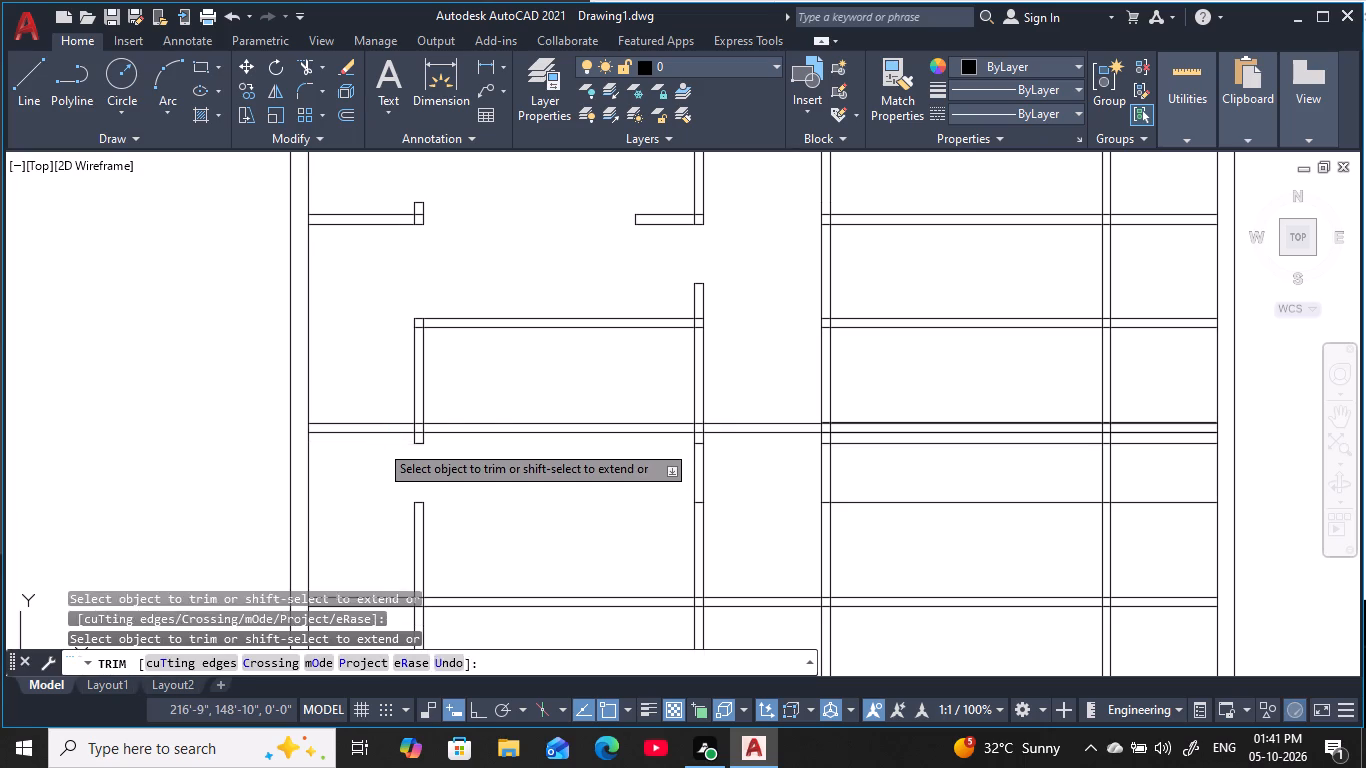
{"action": "key", "text": "Escape"}
{"action": "key", "text": "Escape"}
{"action": "key", "text": "Escape"}
{"action": "key", "text": "Escape"}
{"action": "key", "text": "Escape"}
{"action": "key", "text": "Escape"}
{"action": "key", "text": "Escape"}
{"action": "key", "text": "Escape"}
{"action": "key", "text": "Escape"}
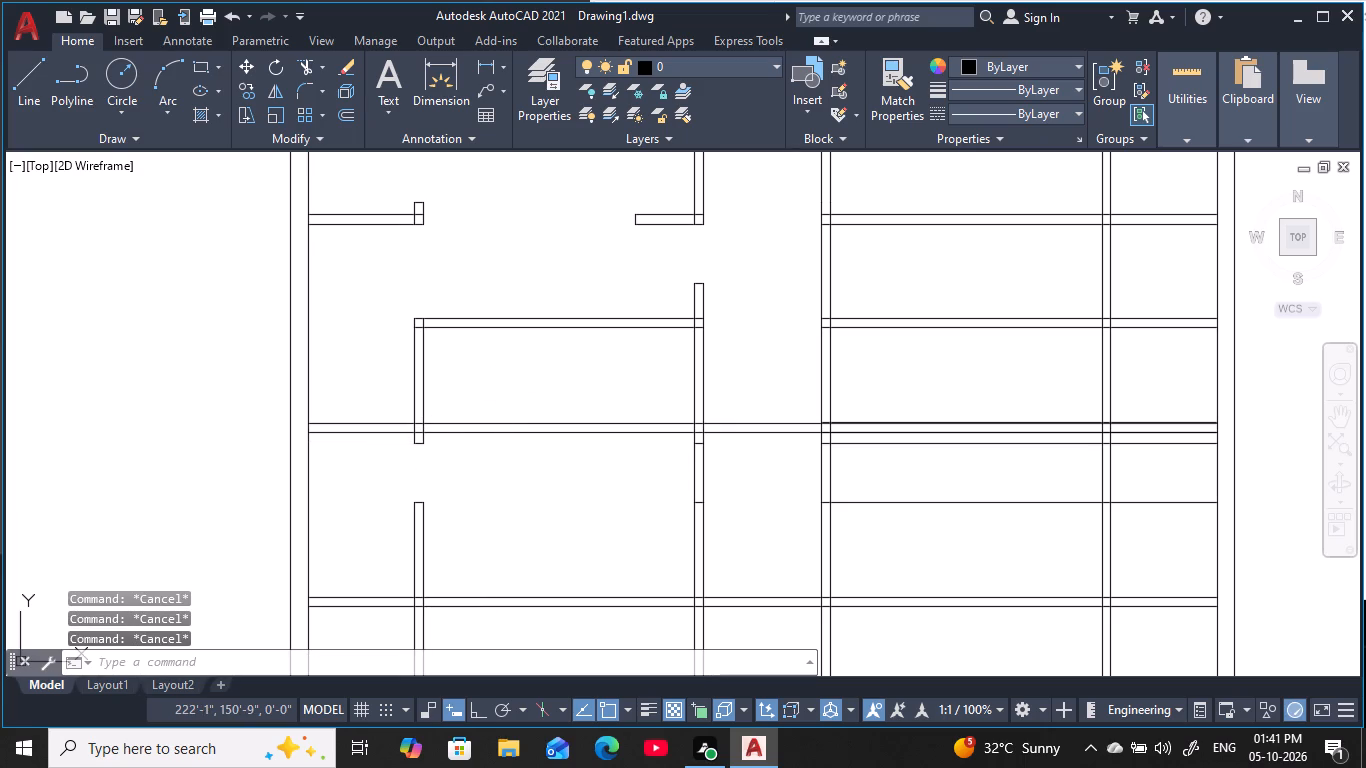
{"action": "key", "text": "Escape"}
{"action": "key", "text": "Escape"}
{"action": "key", "text": "Escape"}
{"action": "key", "text": "Escape"}
{"action": "key", "text": "Escape"}
{"action": "key", "text": "Escape"}
Offset the lower face of the short horizontal partition west of the corridor 6" downward.
{"action": "middle_click_drag", "start_coordinate": [548, 369], "coordinate": [541, 378]}
{"action": "key", "text": "Escape"}
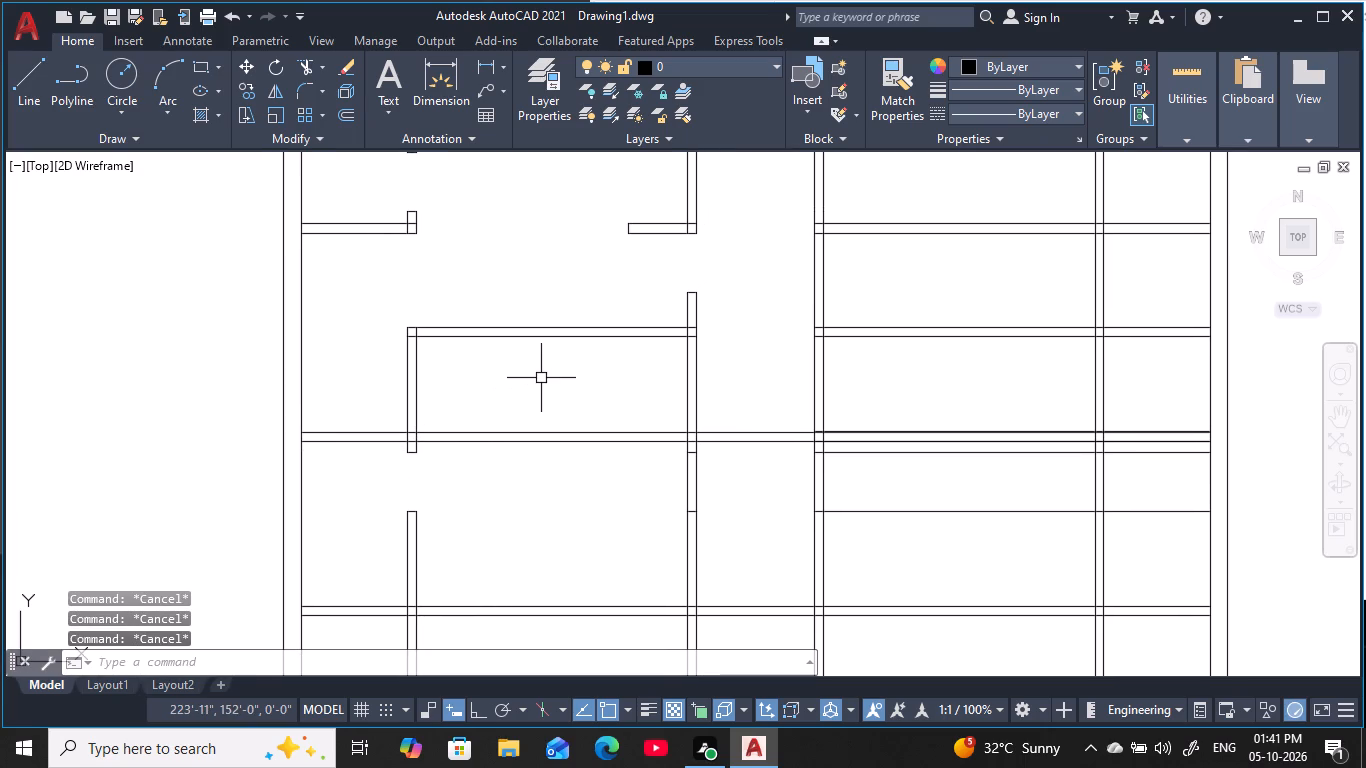
{"action": "key", "text": "o"}
{"action": "key", "text": "space"}
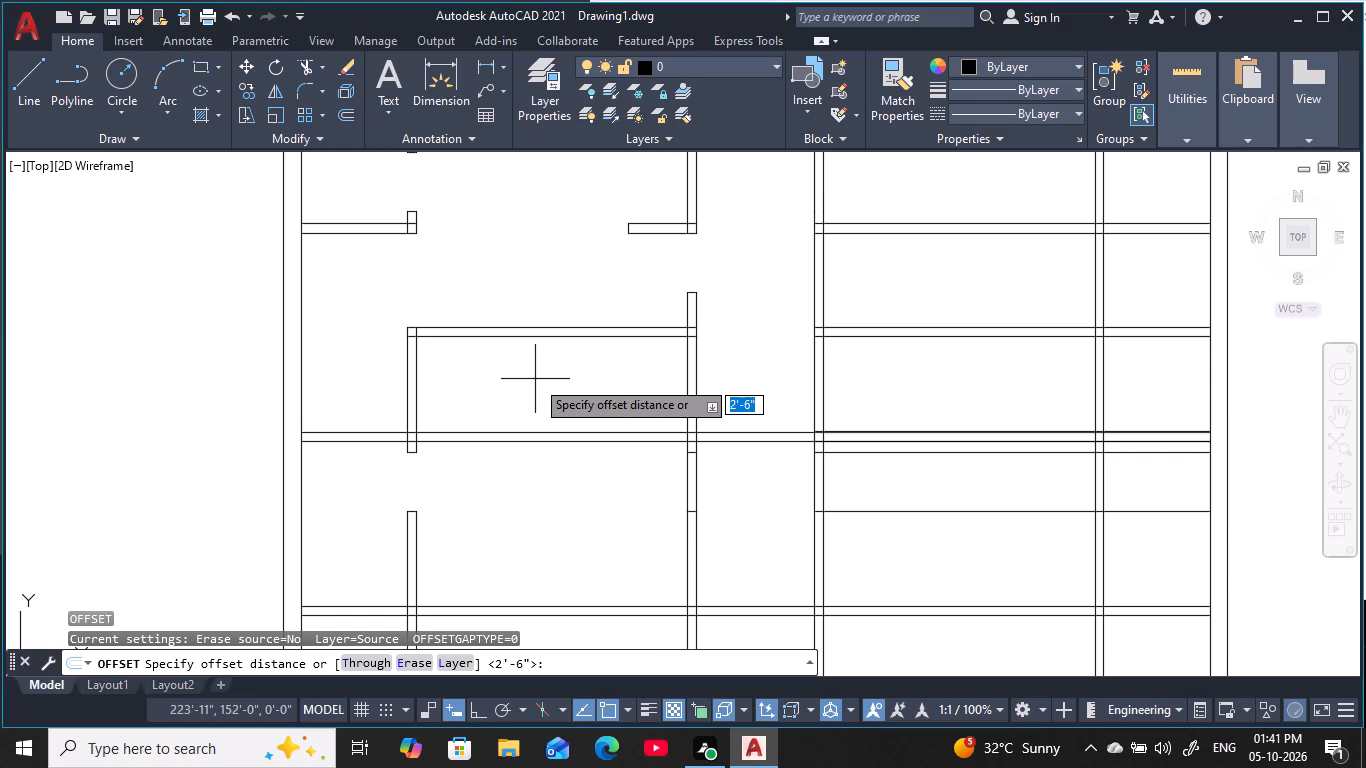
{"action": "type", "text": "6"}
{"action": "key", "text": "space"}
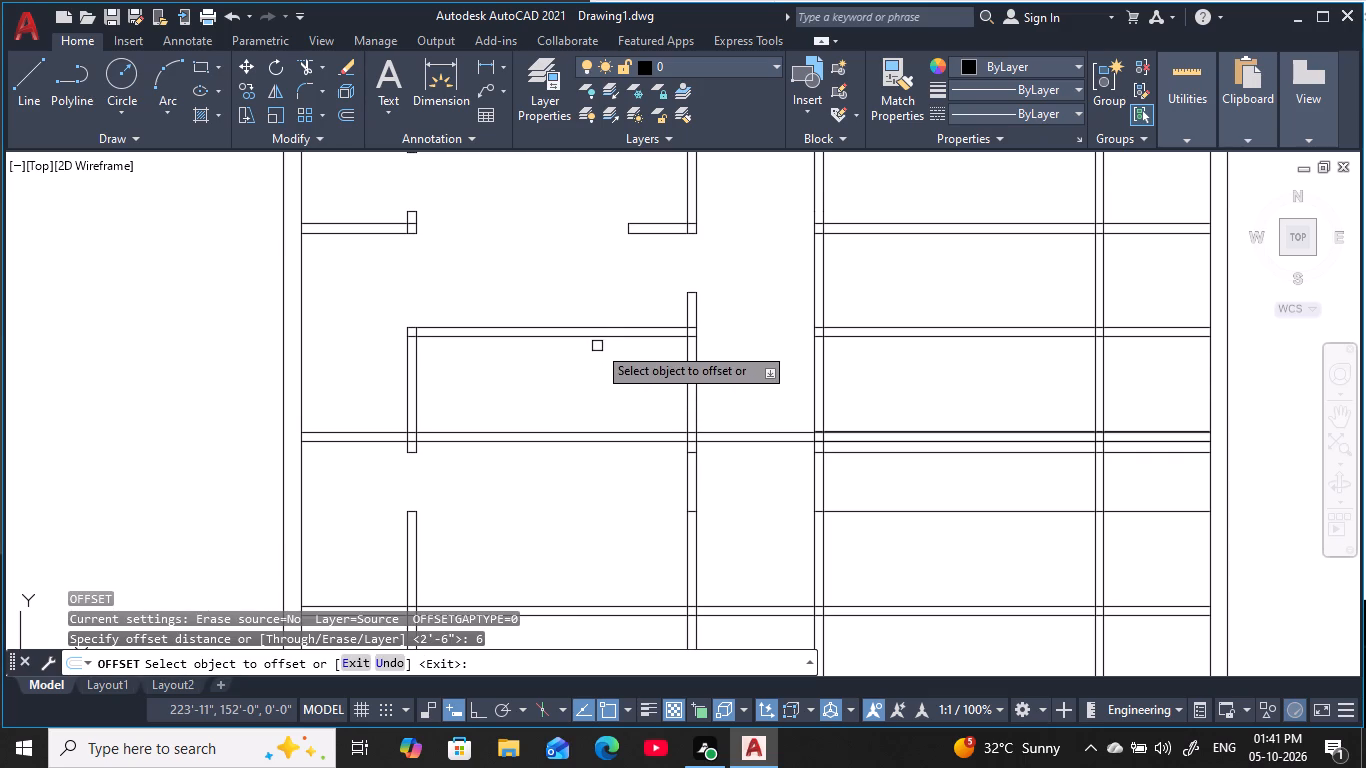
{"action": "left_click", "coordinate": [605, 338]}
{"action": "left_click", "coordinate": [613, 431]}
{"action": "key", "text": "Escape"}
{"action": "key", "text": "Escape"}
{"action": "key", "text": "Escape"}
{"action": "key", "text": "Escape"}
{"action": "key", "text": "Escape"}
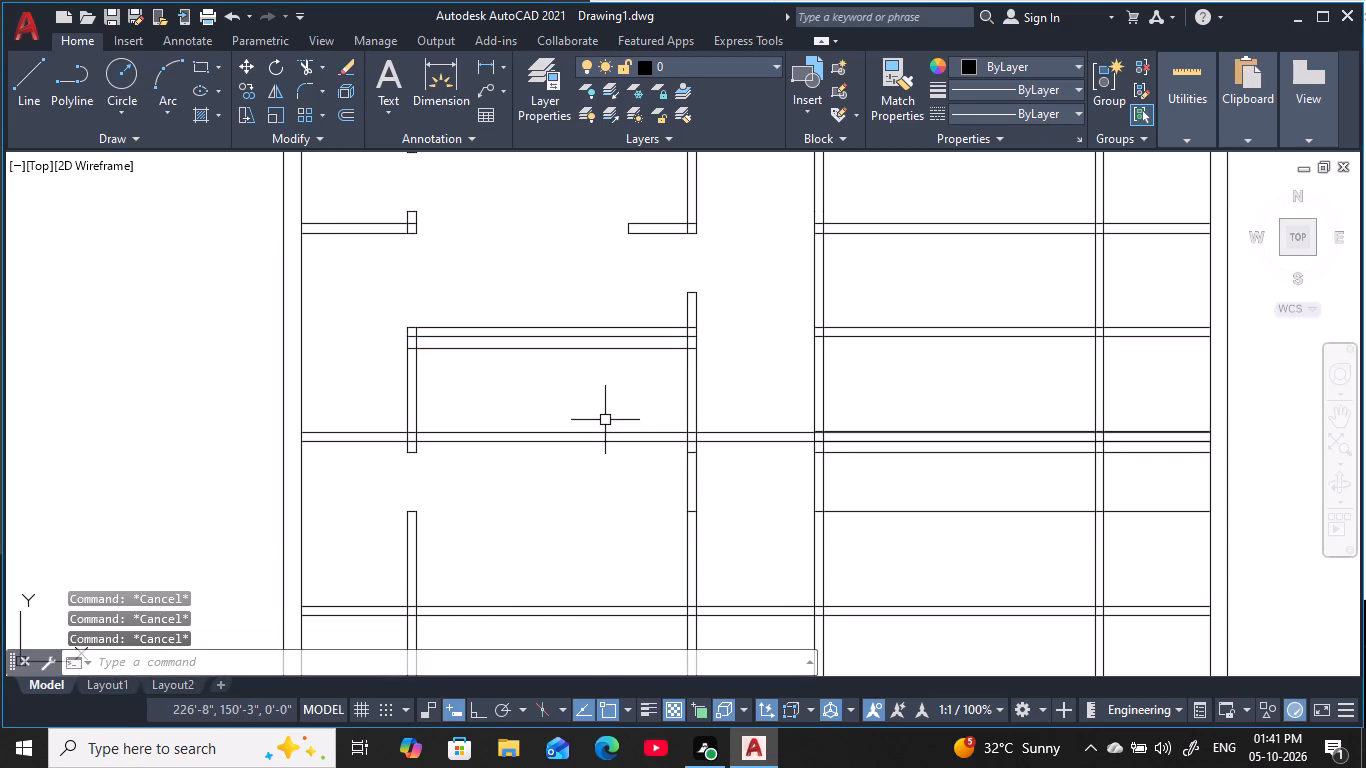
Trim both vertical partitions west of the corridor between the 6" guide line and the horizontal partition below, including the guide segment between them.
{"action": "key", "text": "Escape"}
{"action": "key", "text": "Escape"}
{"action": "key", "text": "Escape"}
{"action": "key", "text": "Escape"}
{"action": "key", "text": "Escape"}
{"action": "key", "text": "t"}
{"action": "key", "text": "r"}
{"action": "key", "text": "space"}
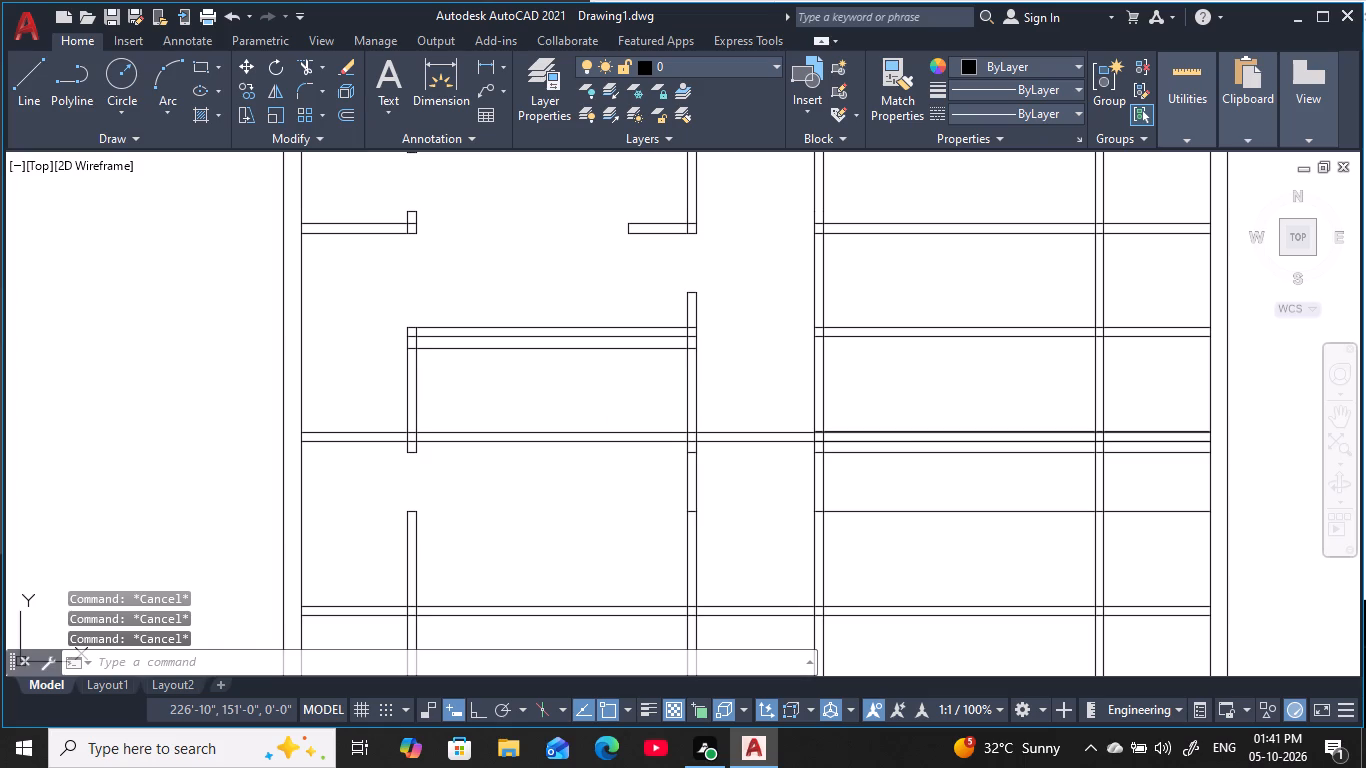
{"action": "left_click", "coordinate": [714, 389]}
{"action": "left_click", "coordinate": [628, 408]}
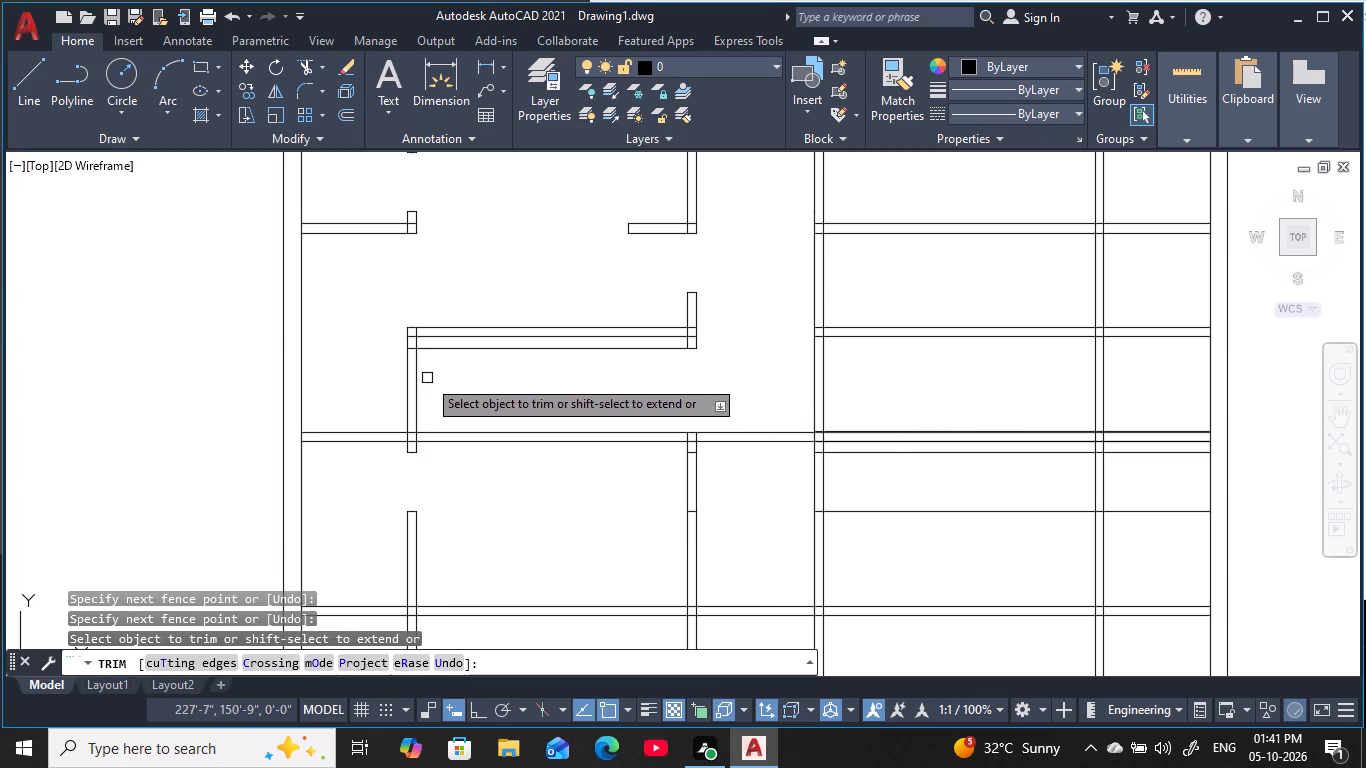
{"action": "left_click", "coordinate": [440, 395]}
{"action": "left_click", "coordinate": [343, 385]}
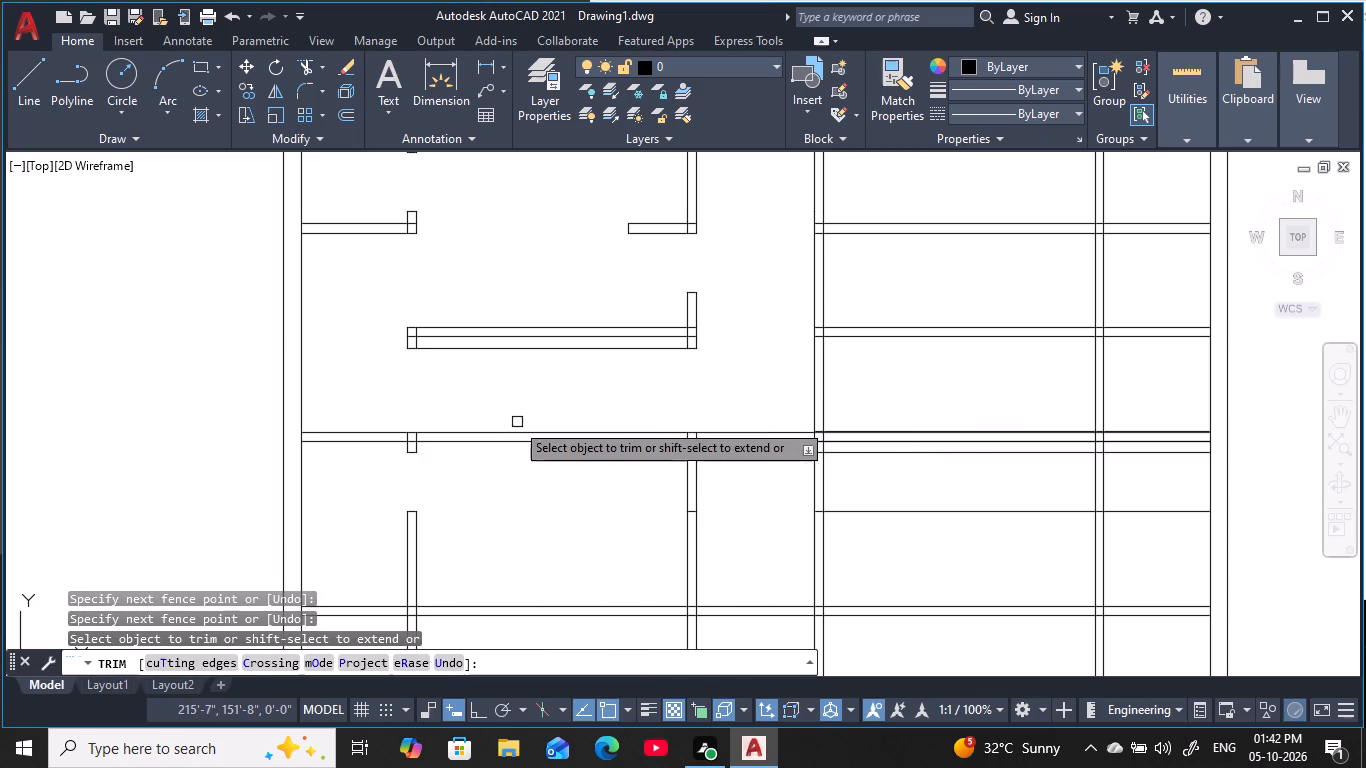
{"action": "left_click", "coordinate": [650, 351]}
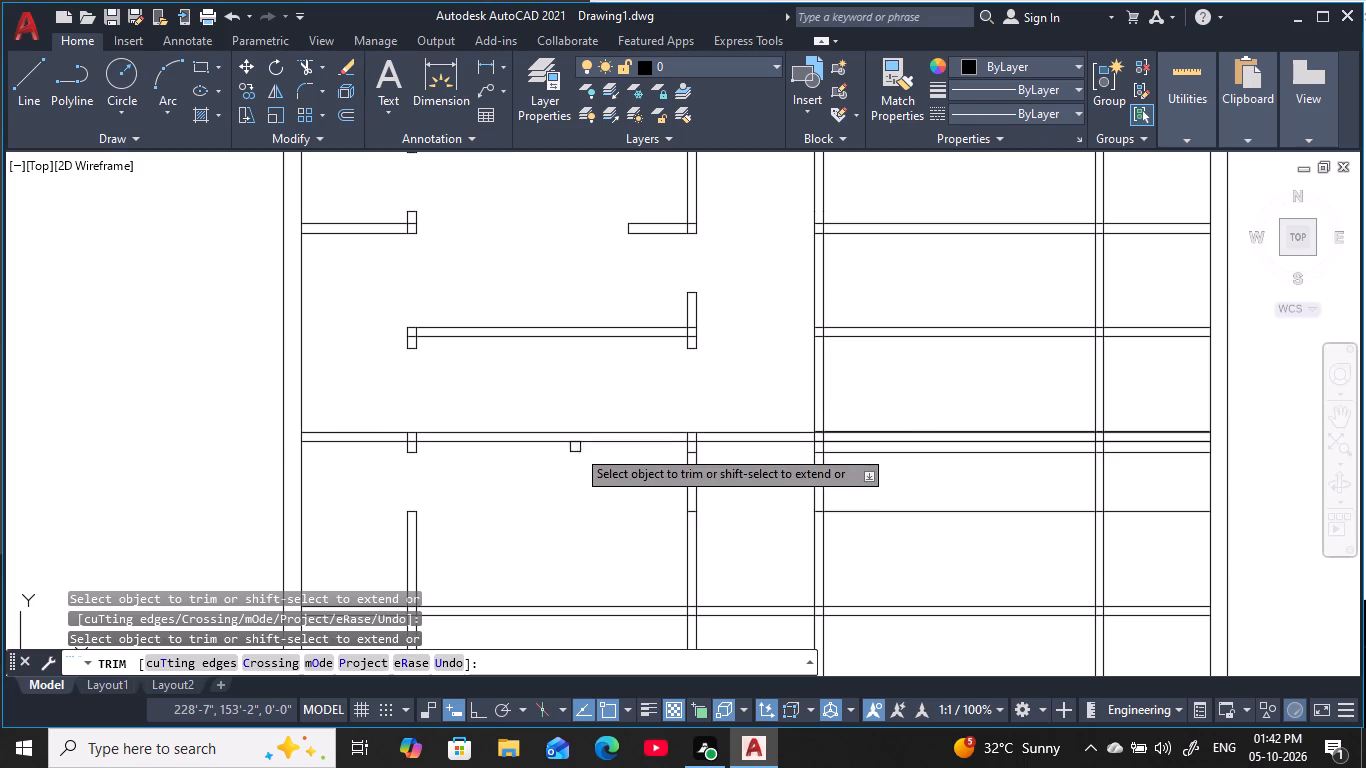
{"action": "key", "text": "Escape"}
{"action": "key", "text": "Escape"}
{"action": "key", "text": "Escape"}
{"action": "key", "text": "Escape"}
{"action": "key", "text": "Escape"}
{"action": "key", "text": "Escape"}
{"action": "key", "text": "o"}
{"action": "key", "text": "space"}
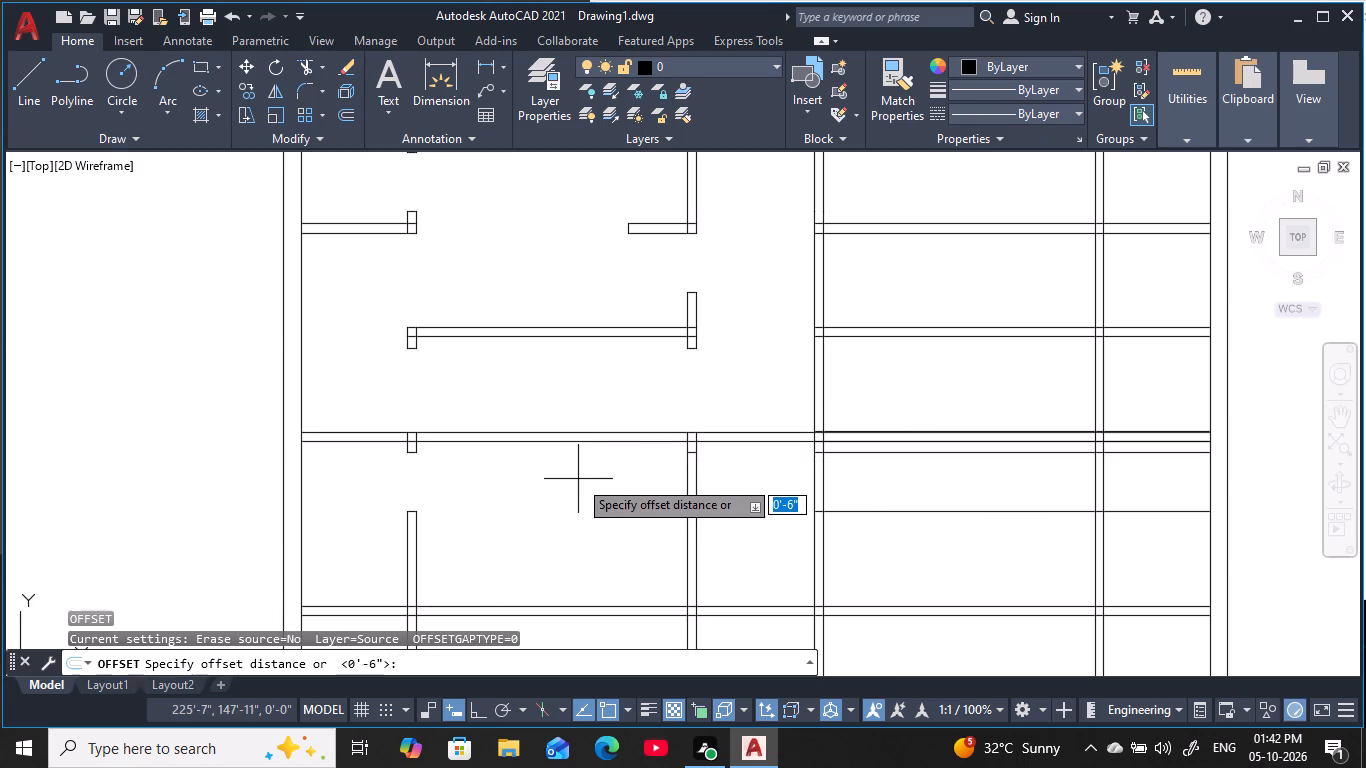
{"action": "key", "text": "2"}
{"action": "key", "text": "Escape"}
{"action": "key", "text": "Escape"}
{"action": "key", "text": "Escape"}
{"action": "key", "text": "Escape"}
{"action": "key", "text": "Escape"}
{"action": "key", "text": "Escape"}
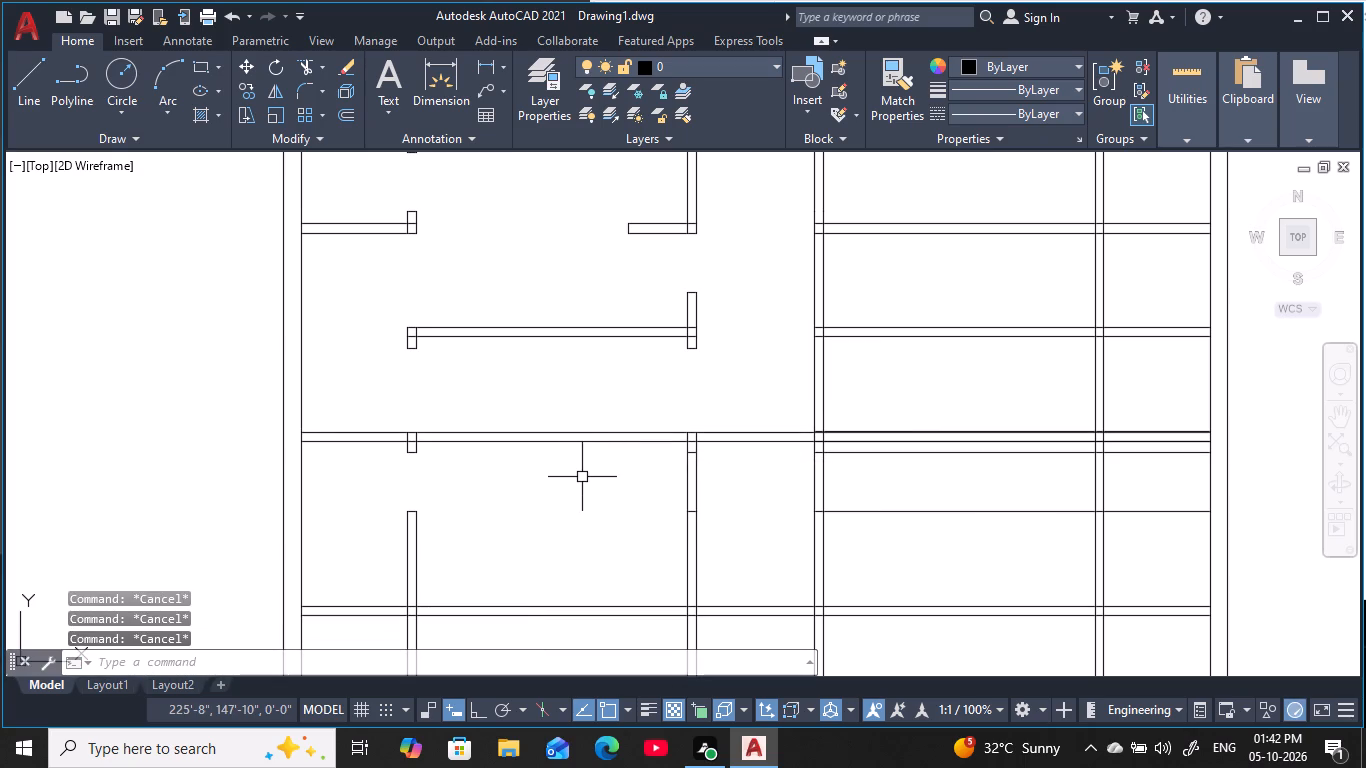
Offset the west face of the corridor's west partition 2'6" westward, just below the next horizontal partition.
{"action": "key", "text": "o"}
{"action": "key", "text": "space"}
{"action": "type", "text": "2'"}
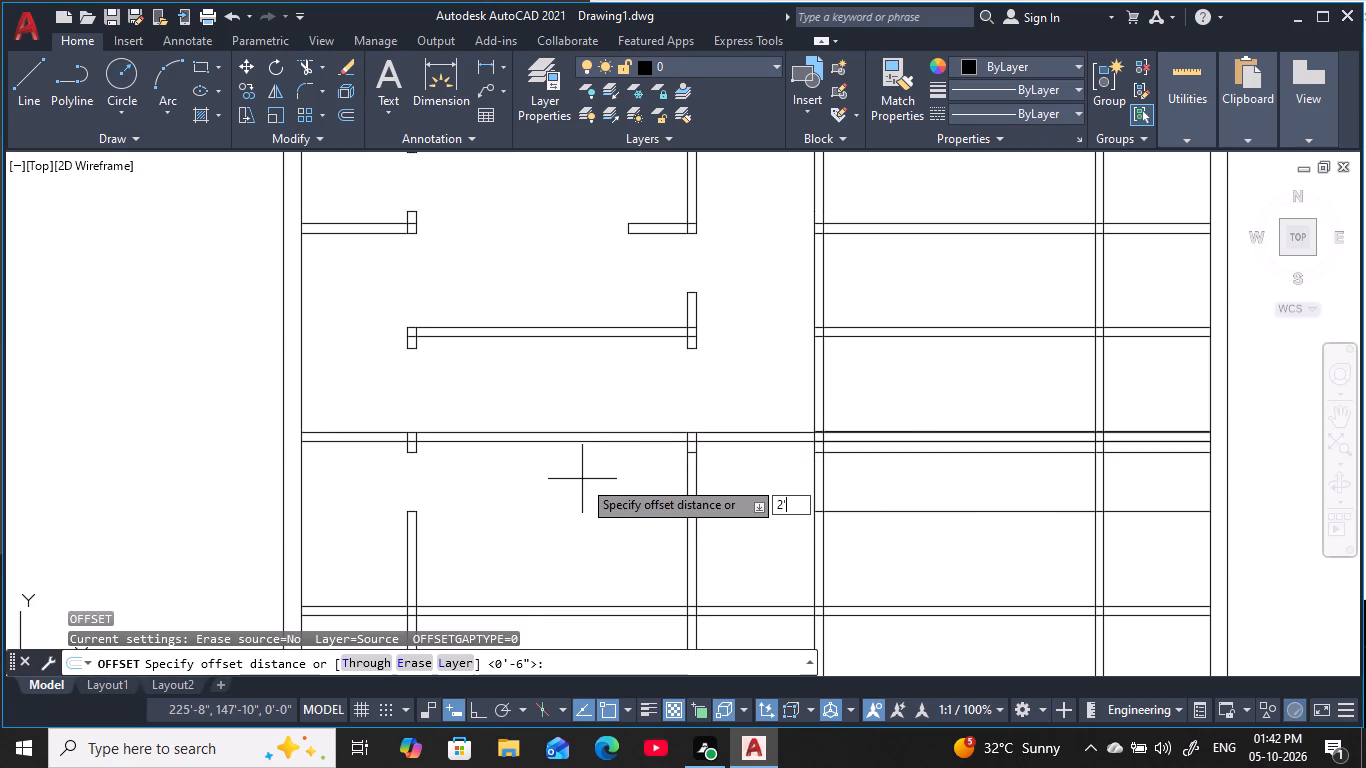
{"action": "type", "text": "6"}
{"action": "key", "text": "space"}
{"action": "left_click", "coordinate": [689, 477]}
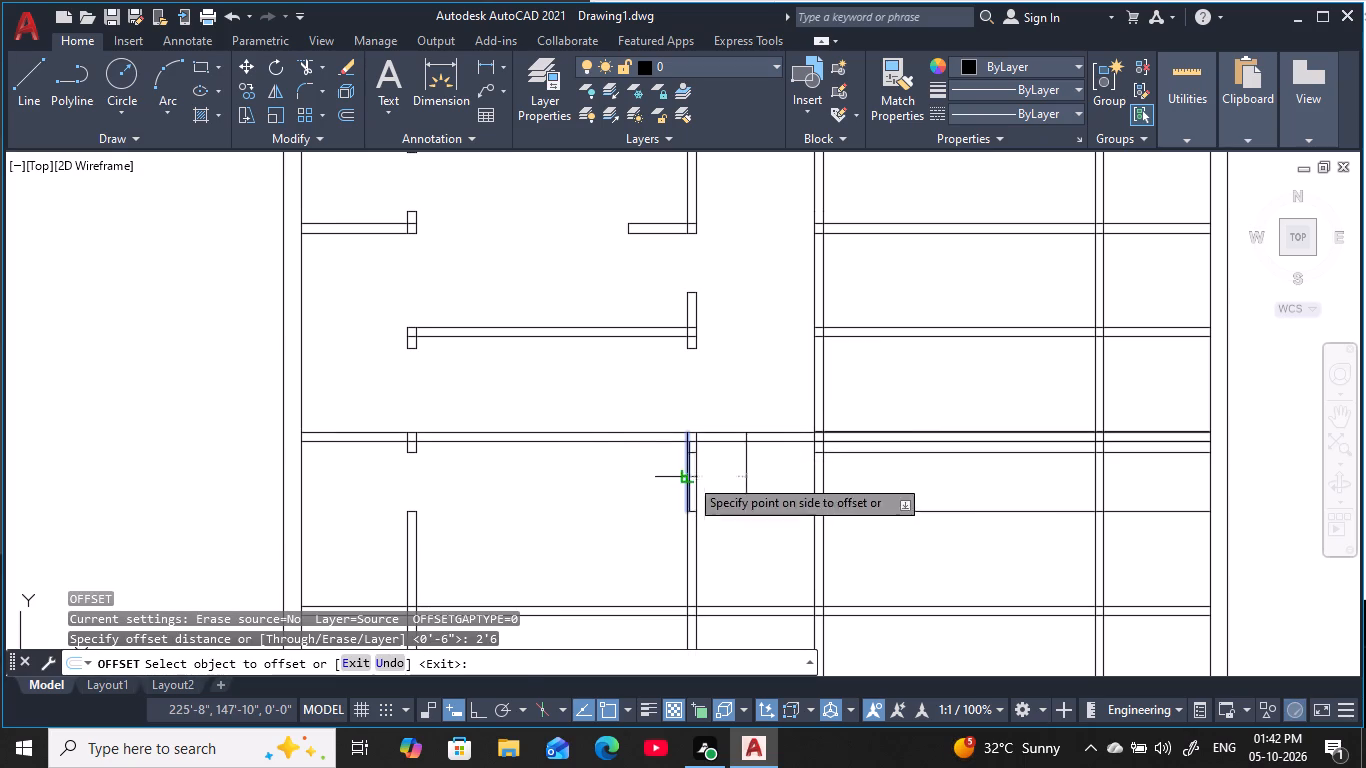
{"action": "left_click", "coordinate": [519, 491]}
{"action": "key", "text": "Escape"}
{"action": "key", "text": "Escape"}
{"action": "key", "text": "Escape"}
{"action": "key", "text": "Escape"}
{"action": "key", "text": "Escape"}
{"action": "key", "text": "Escape"}
{"action": "key", "text": "Escape"}
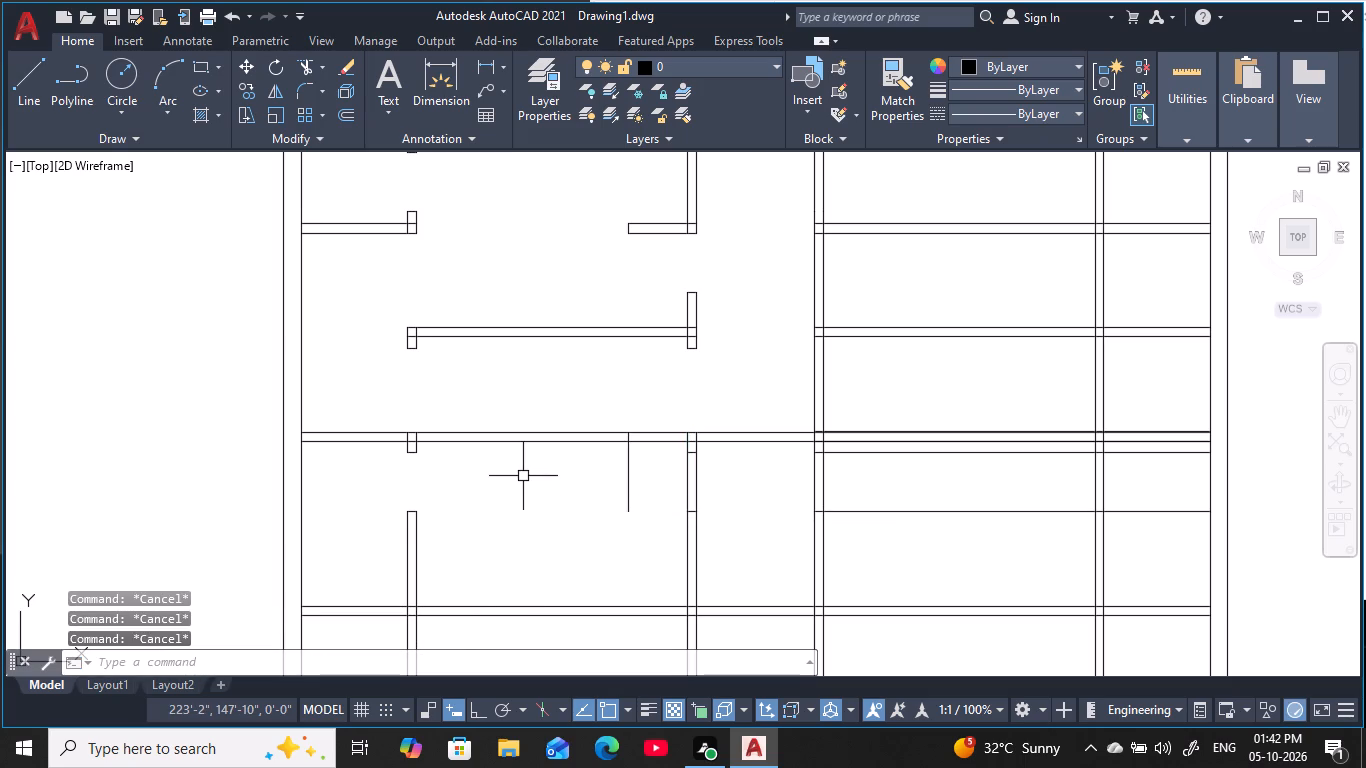
Trim both horizontal partition lines between the westernmost vertical partition and the 2'6" guide, and trim the guide's leftover below the wall.
{"action": "type", "text": "tr"}
{"action": "key", "text": "space"}
{"action": "left_click", "coordinate": [549, 401]}
{"action": "left_click", "coordinate": [532, 485]}
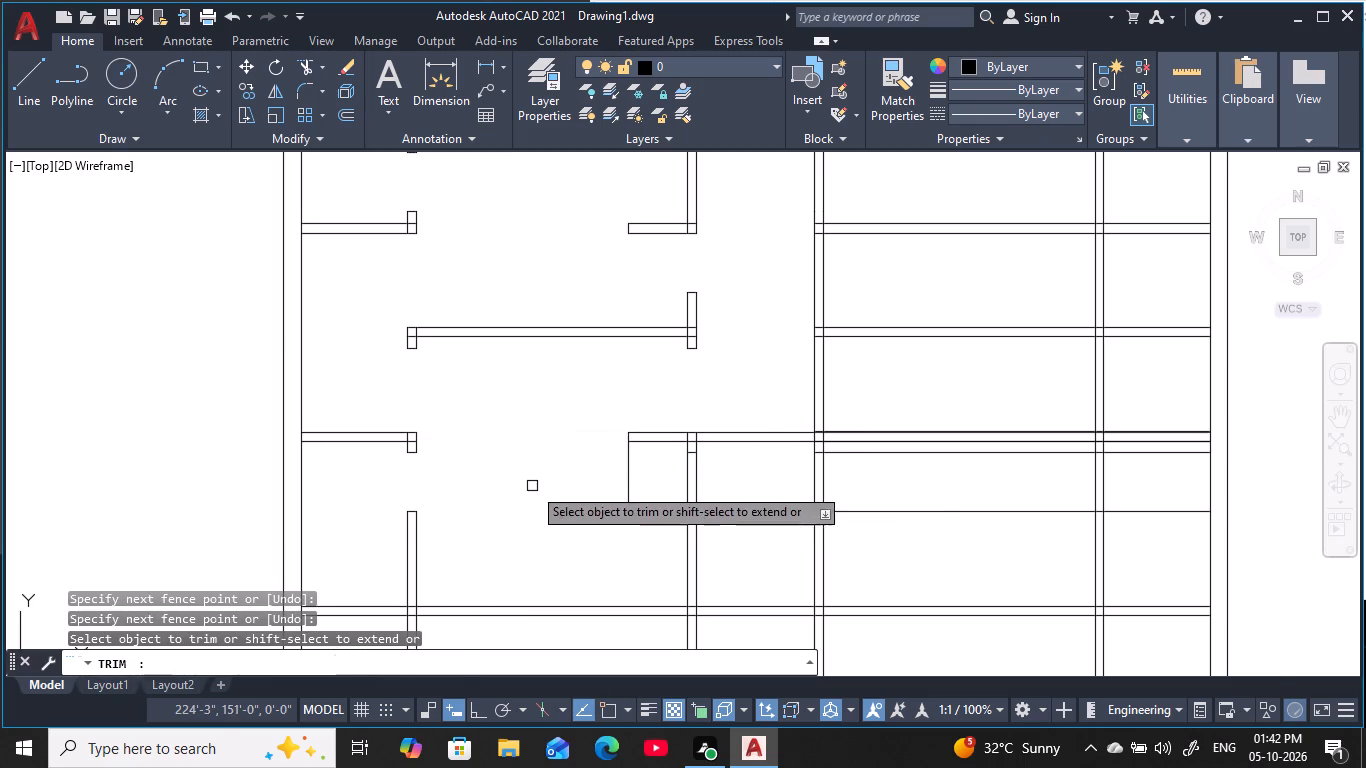
{"action": "left_click", "coordinate": [650, 484]}
{"action": "left_click", "coordinate": [602, 480]}
Trim both lines of the same horizontal partition where they cross the central corridor.
{"action": "scroll", "coordinate": [603, 501], "scroll_direction": "down", "scroll_amount": 1}
{"action": "middle_click_drag", "start_coordinate": [603, 503], "coordinate": [649, 426]}
{"action": "scroll", "coordinate": [650, 424], "scroll_direction": "down", "scroll_amount": 1}
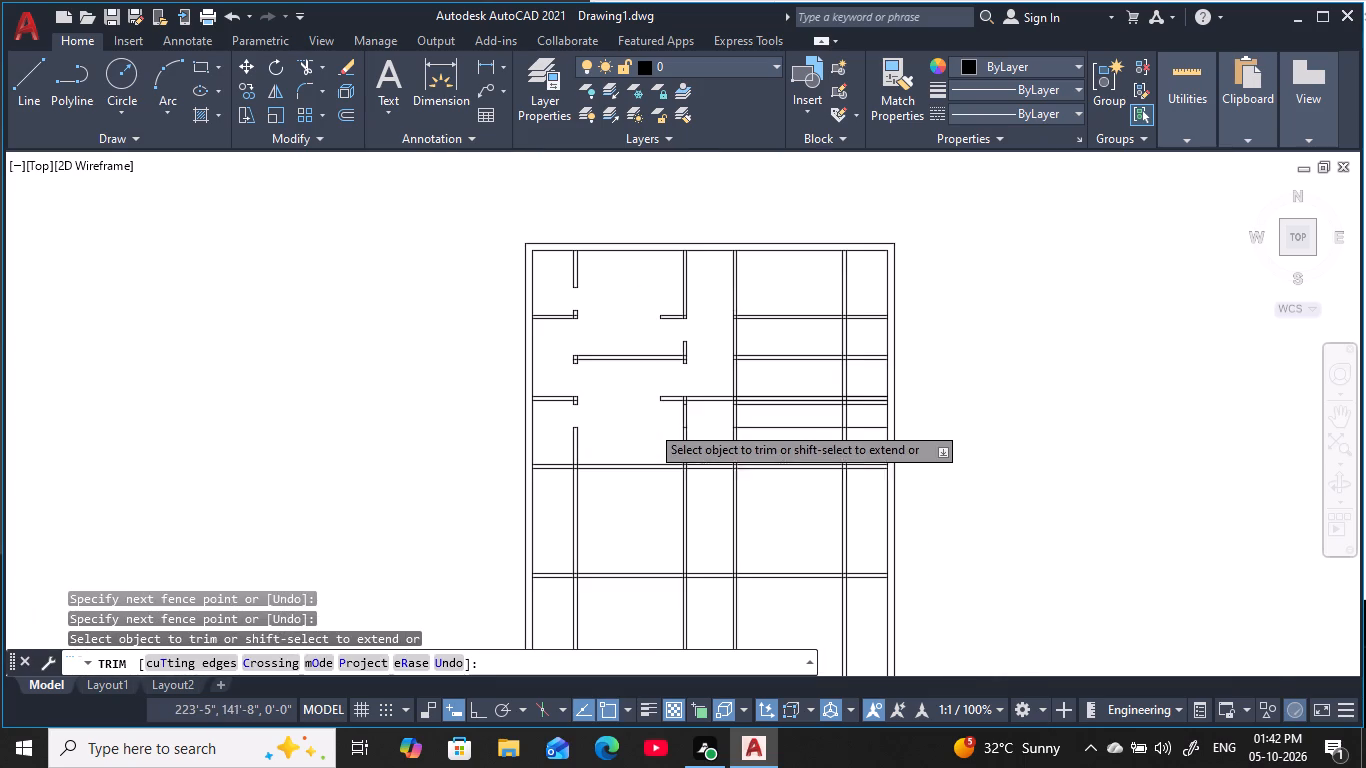
{"action": "middle_click_drag", "start_coordinate": [645, 432], "coordinate": [613, 406]}
{"action": "scroll", "coordinate": [679, 387], "scroll_direction": "up", "scroll_amount": 1}
{"action": "left_click", "coordinate": [681, 386]}
{"action": "left_click", "coordinate": [686, 339]}
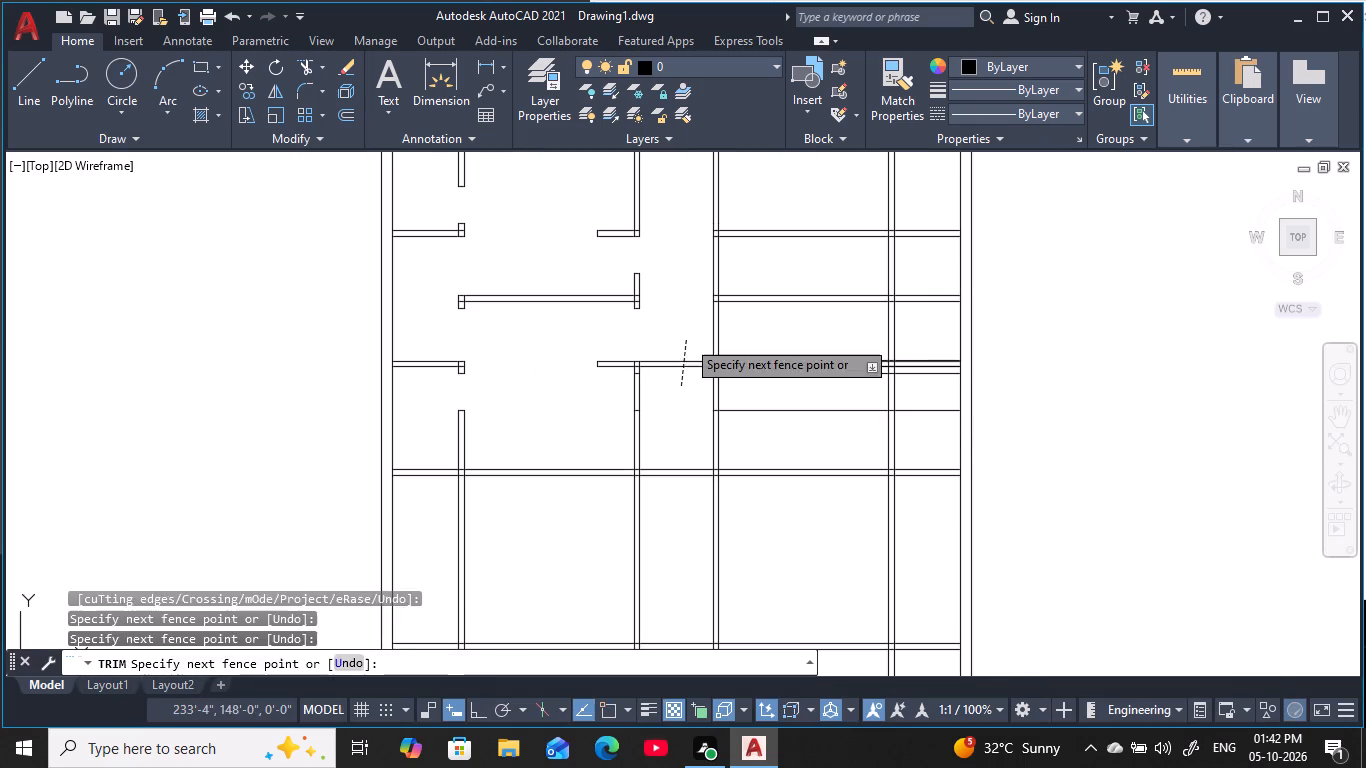
Trim the same horizontal partition and guide lines across both rooms east of the corridor, up to the east exterior wall.
{"action": "middle_click_drag", "start_coordinate": [667, 405], "coordinate": [662, 370]}
{"action": "scroll", "coordinate": [781, 349], "scroll_direction": "up", "scroll_amount": 1}
{"action": "middle_click_drag", "start_coordinate": [777, 348], "coordinate": [724, 366]}
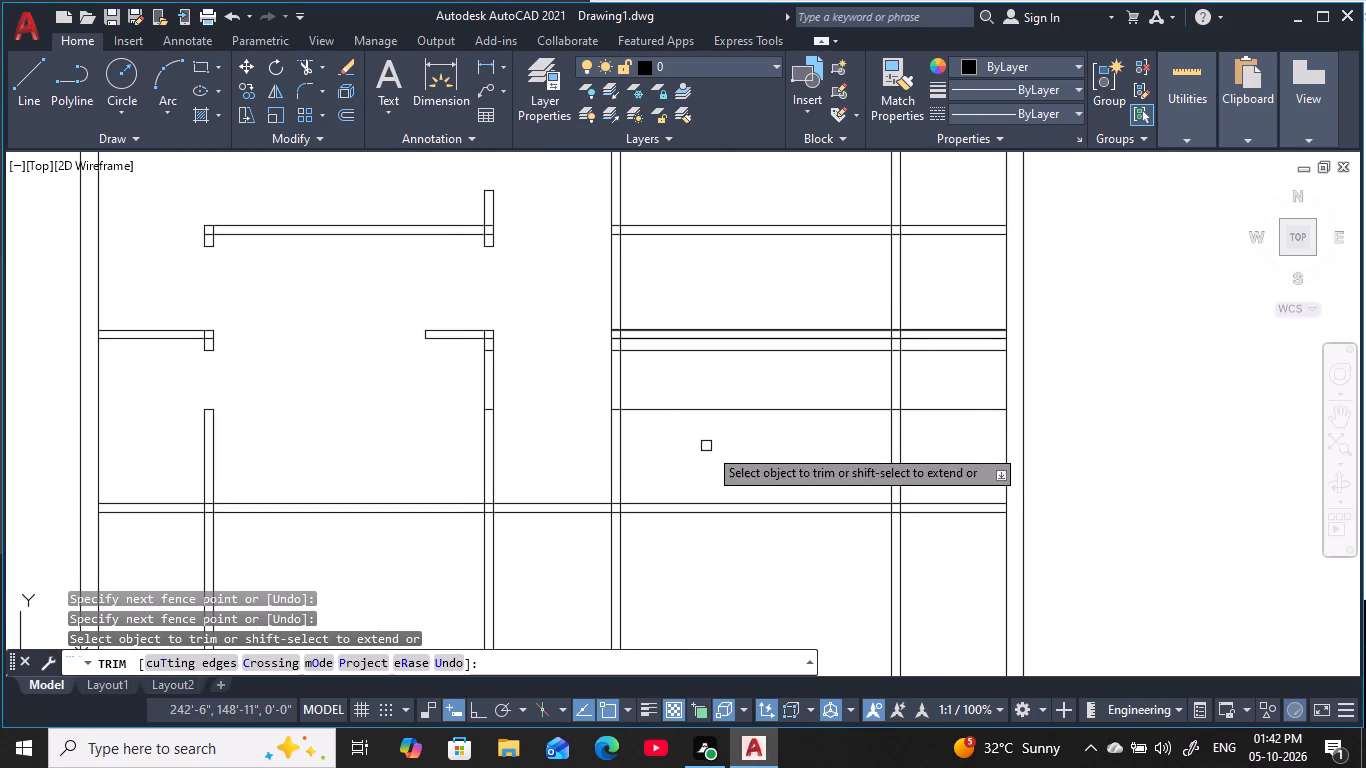
{"action": "left_click", "coordinate": [742, 437]}
{"action": "left_click", "coordinate": [734, 312]}
{"action": "scroll", "coordinate": [625, 353], "scroll_direction": "down", "scroll_amount": 1}
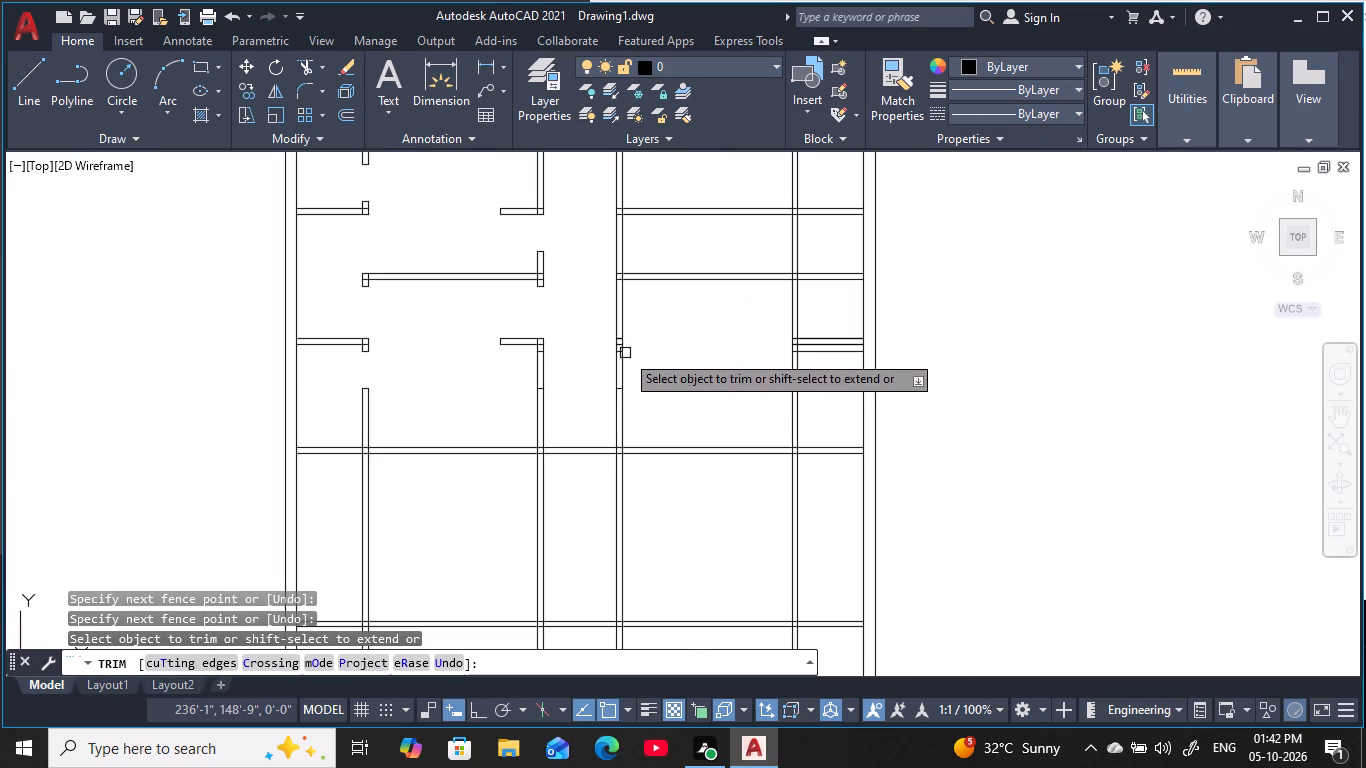
{"action": "middle_click_drag", "start_coordinate": [673, 353], "coordinate": [736, 338]}
{"action": "left_click", "coordinate": [893, 357]}
{"action": "left_click", "coordinate": [902, 318]}
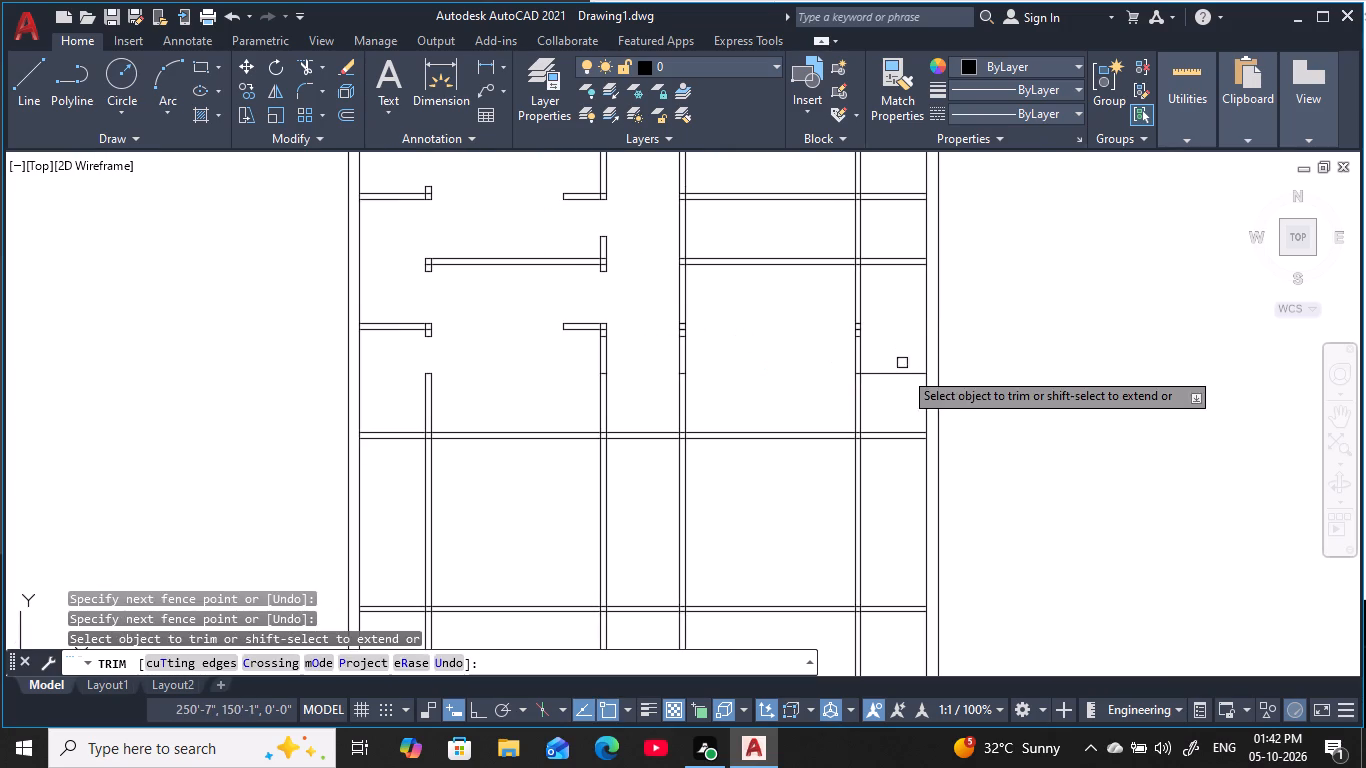
{"action": "left_click", "coordinate": [902, 386]}
{"action": "left_click", "coordinate": [893, 359]}
{"action": "scroll", "coordinate": [891, 352], "scroll_direction": "down", "scroll_amount": 1}
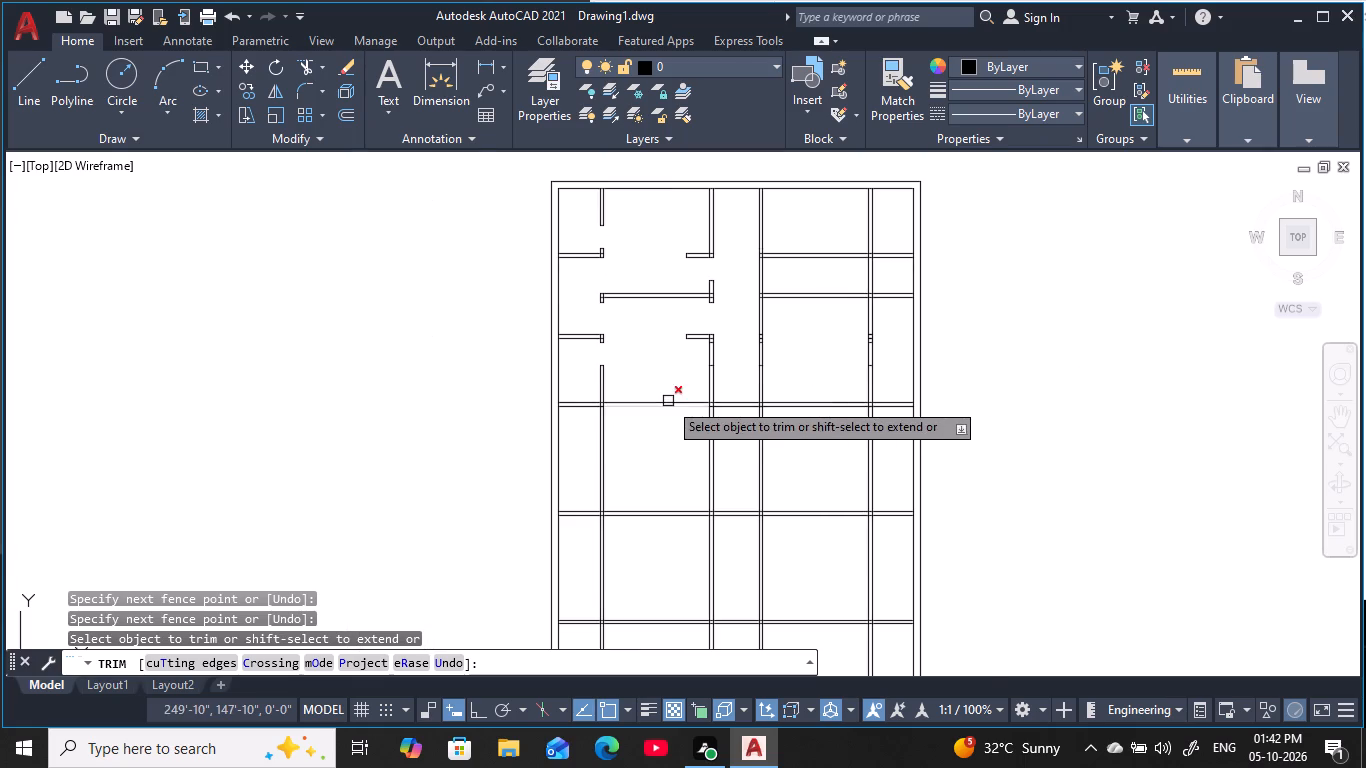
{"action": "scroll", "coordinate": [669, 385], "scroll_direction": "up", "scroll_amount": 1}
{"action": "middle_click_drag", "start_coordinate": [672, 373], "coordinate": [660, 370]}
{"action": "key", "text": "Escape"}
{"action": "key", "text": "Escape"}
{"action": "key", "text": "Escape"}
{"action": "key", "text": "Escape"}
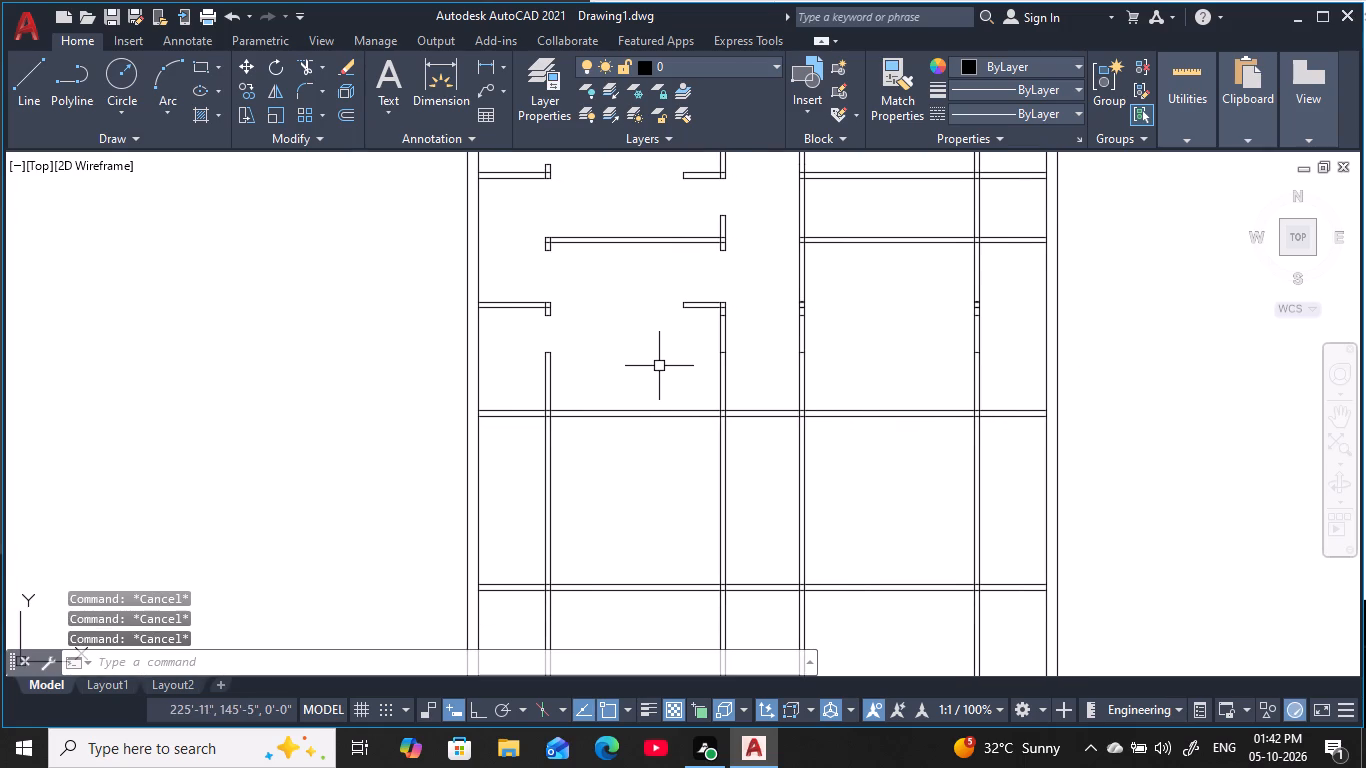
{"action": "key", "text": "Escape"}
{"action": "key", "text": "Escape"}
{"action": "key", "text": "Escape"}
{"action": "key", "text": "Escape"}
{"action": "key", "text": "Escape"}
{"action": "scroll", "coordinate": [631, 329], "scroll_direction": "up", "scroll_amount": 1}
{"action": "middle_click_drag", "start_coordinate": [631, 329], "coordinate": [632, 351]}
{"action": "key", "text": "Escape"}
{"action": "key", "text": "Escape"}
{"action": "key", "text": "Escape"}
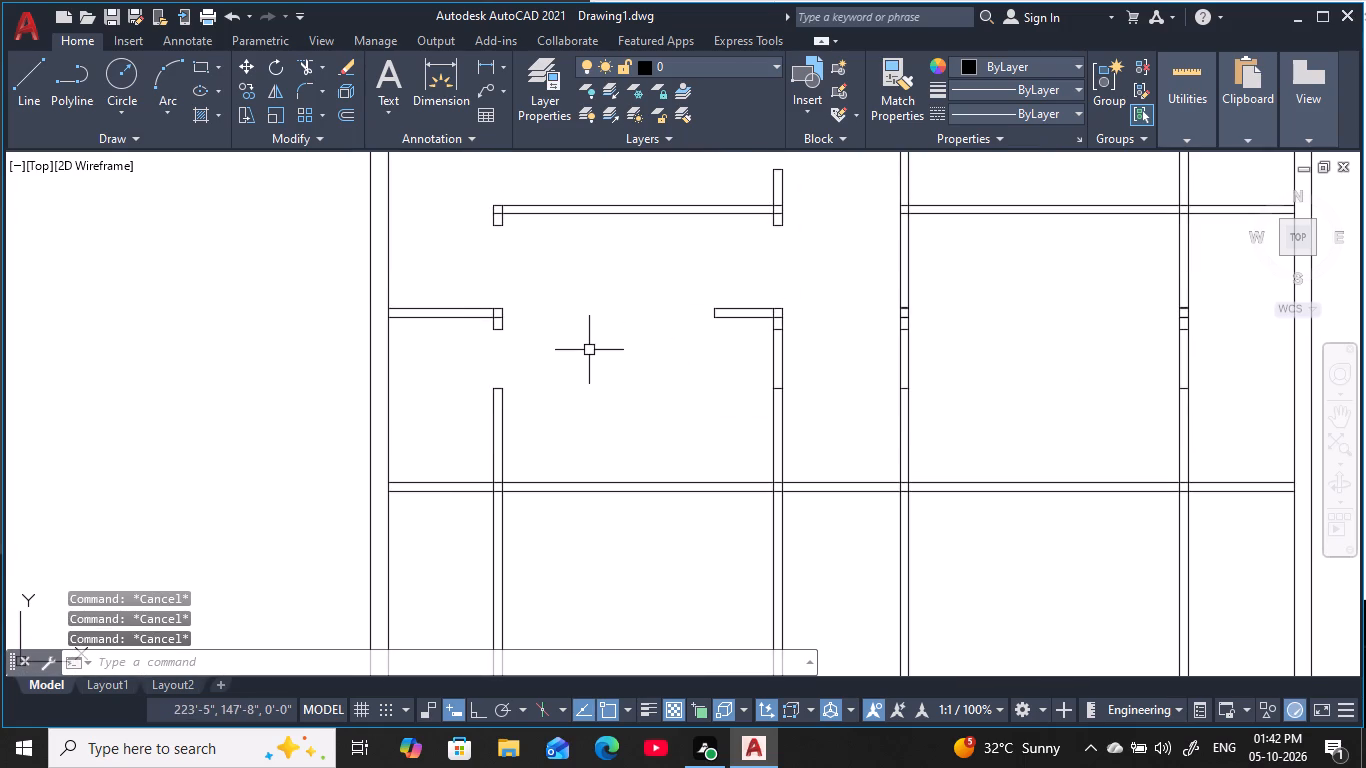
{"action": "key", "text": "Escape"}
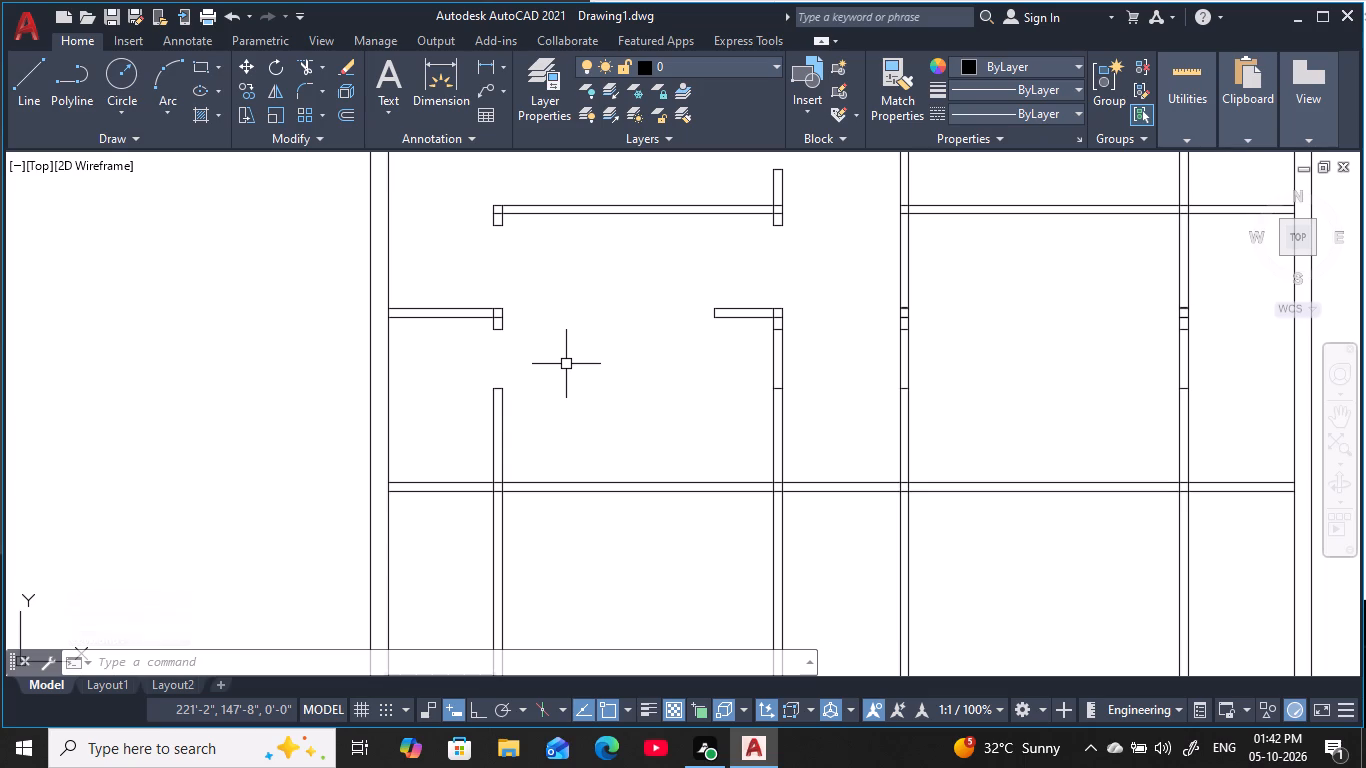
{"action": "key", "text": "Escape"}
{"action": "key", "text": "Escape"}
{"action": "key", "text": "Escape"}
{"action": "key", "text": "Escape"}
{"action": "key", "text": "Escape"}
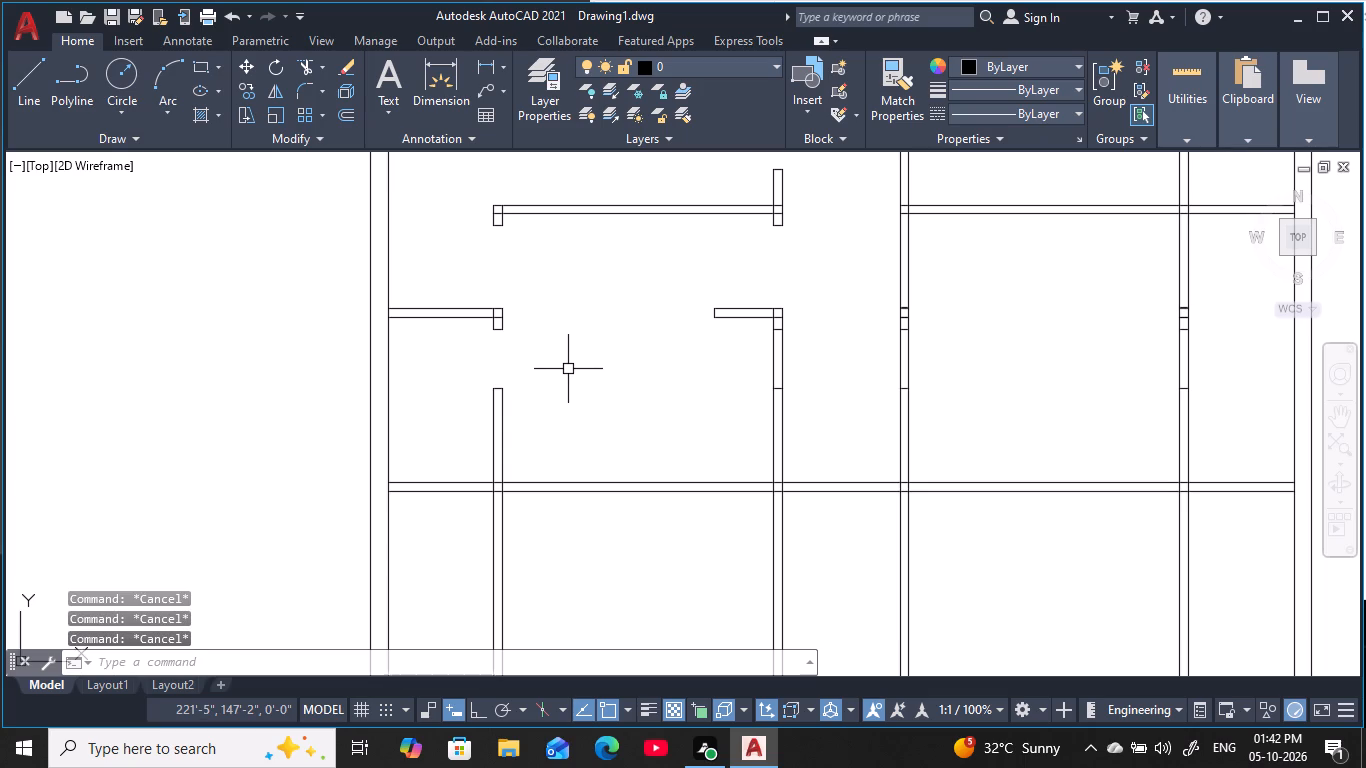
Offset the lower face of the next full-width horizontal partition 7' downward.
{"action": "key", "text": "o"}
{"action": "key", "text": "space"}
{"action": "type", "text": "7'"}
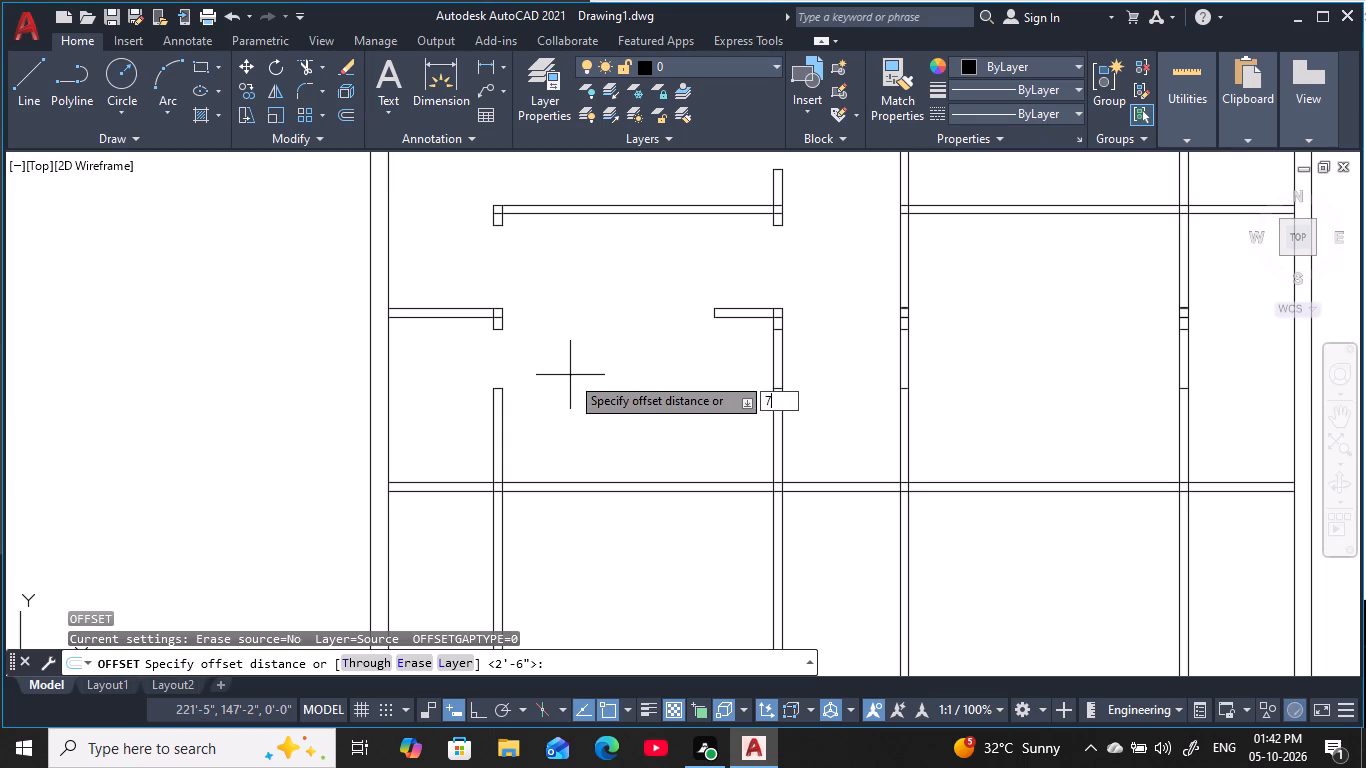
{"action": "key", "text": "space"}
{"action": "middle_click_drag", "start_coordinate": [646, 432], "coordinate": [602, 291]}
{"action": "left_click", "coordinate": [585, 353]}
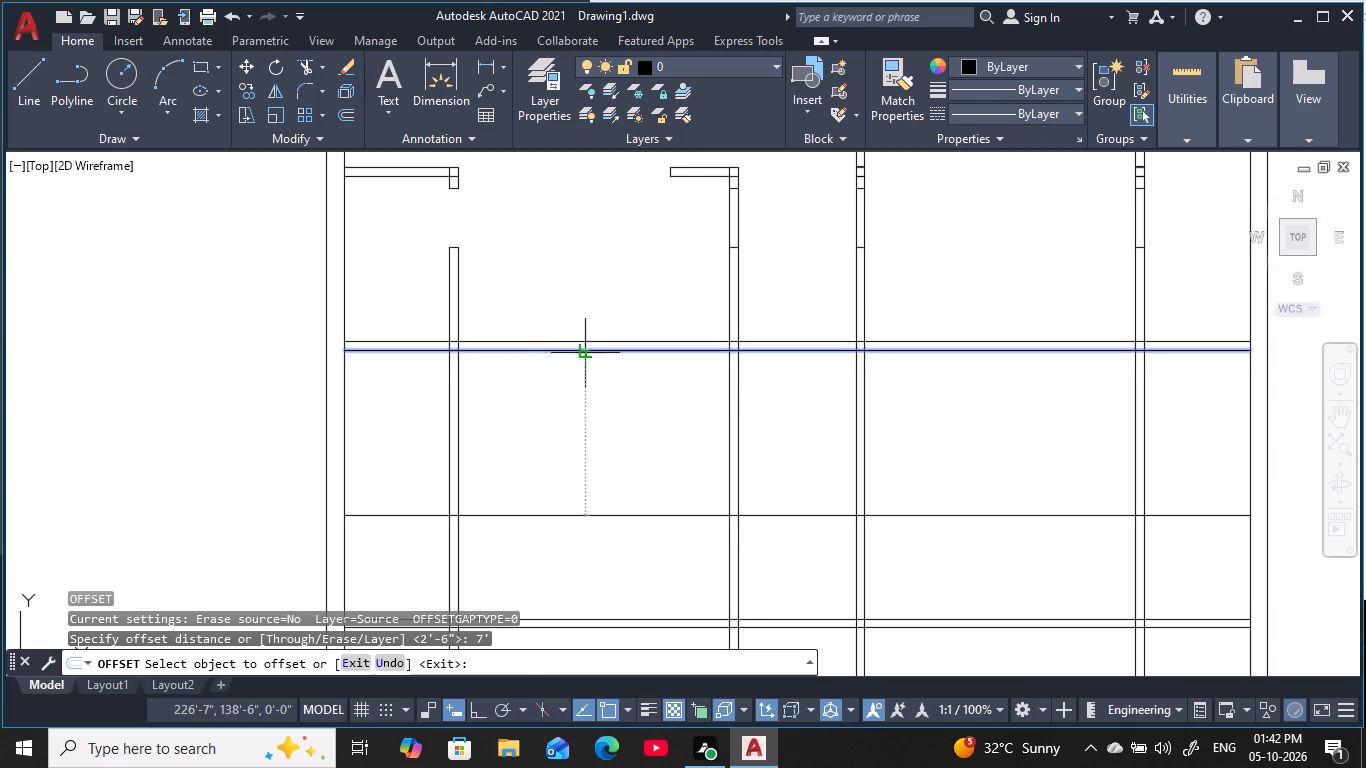
{"action": "middle_click_drag", "start_coordinate": [581, 495], "coordinate": [598, 427]}
{"action": "left_click", "coordinate": [568, 497]}
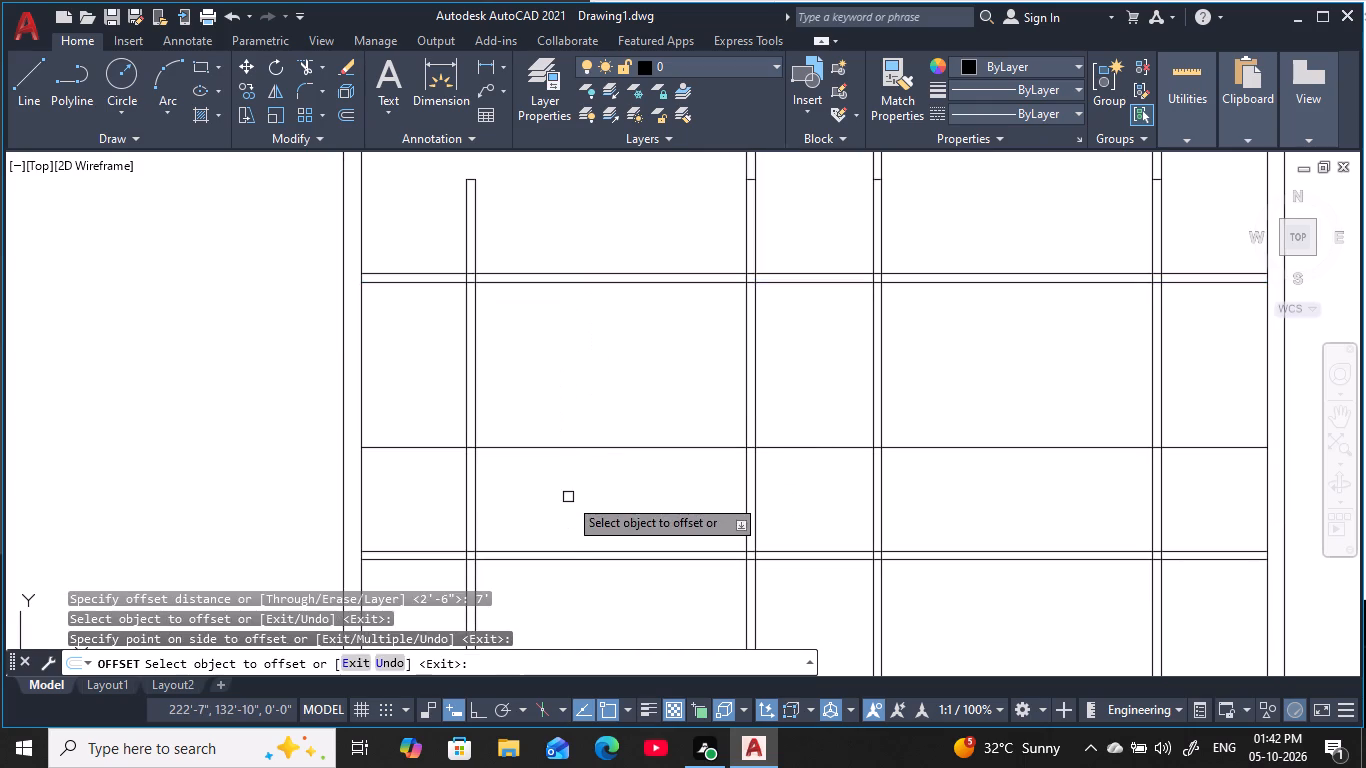
{"action": "key", "text": "Escape"}
{"action": "key", "text": "Escape"}
{"action": "key", "text": "Escape"}
{"action": "key", "text": "Escape"}
{"action": "key", "text": "Escape"}
{"action": "key", "text": "Escape"}
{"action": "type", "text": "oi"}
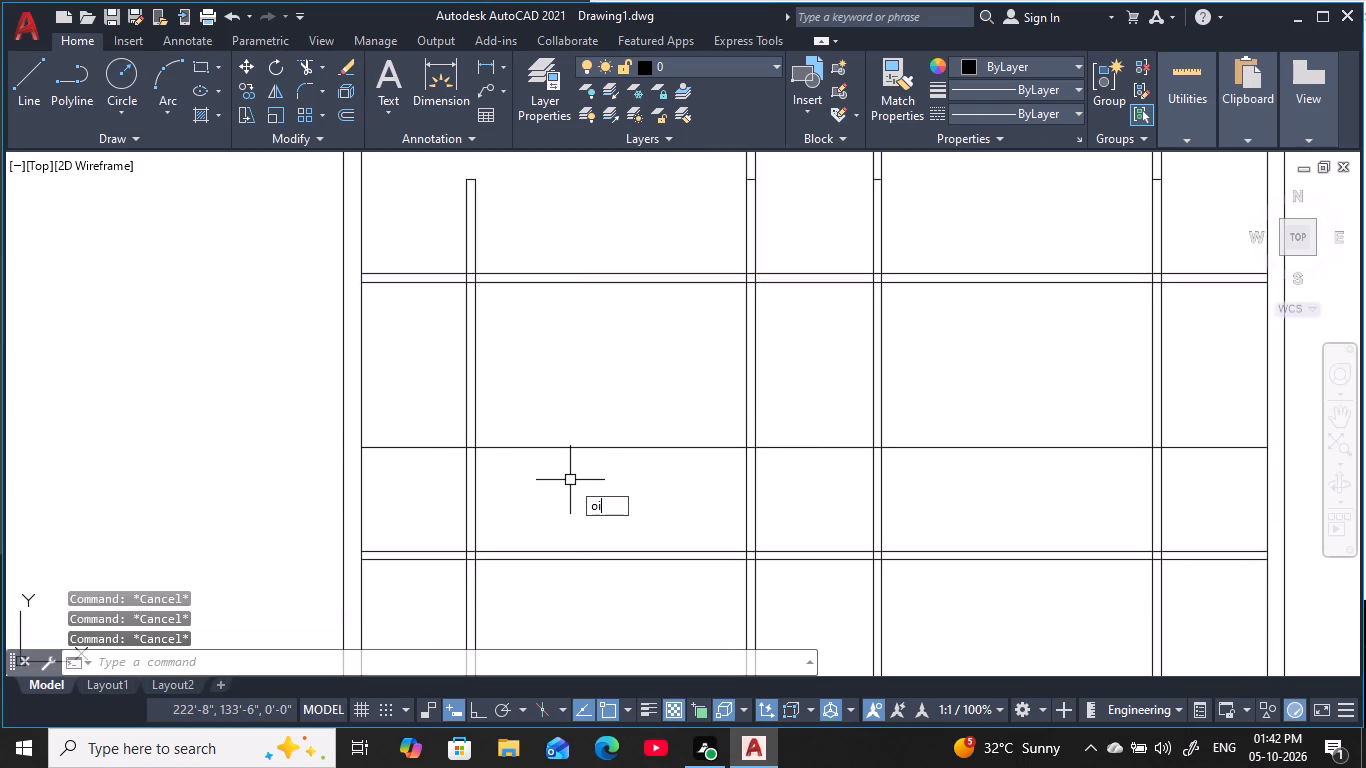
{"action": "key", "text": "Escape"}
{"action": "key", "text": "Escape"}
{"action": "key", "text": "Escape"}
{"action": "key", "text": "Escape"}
Offset the new horizontal line 4.5" downward to form the partition's thickness.
{"action": "type", "text": "o"}
{"action": "key", "text": "space"}
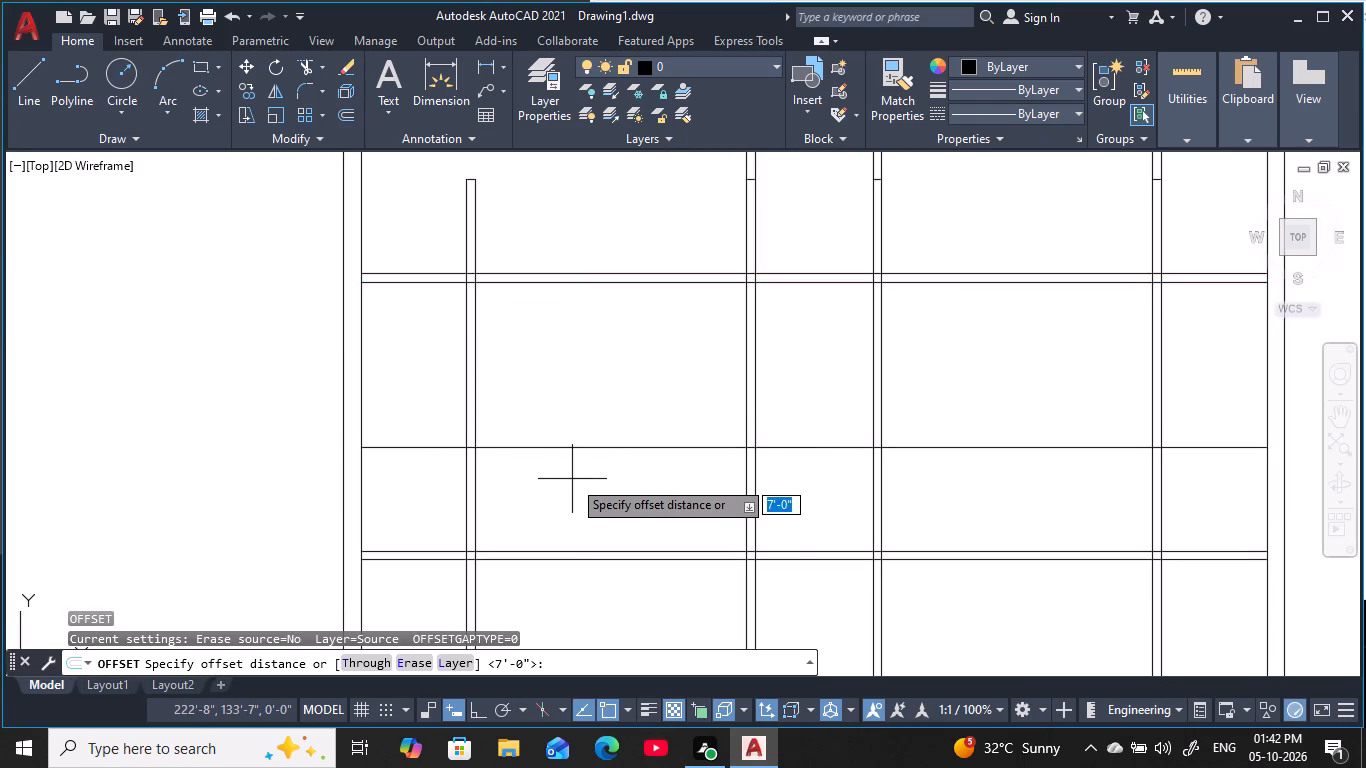
{"action": "key", "text": "4"}
{"action": "key", "text": "period"}
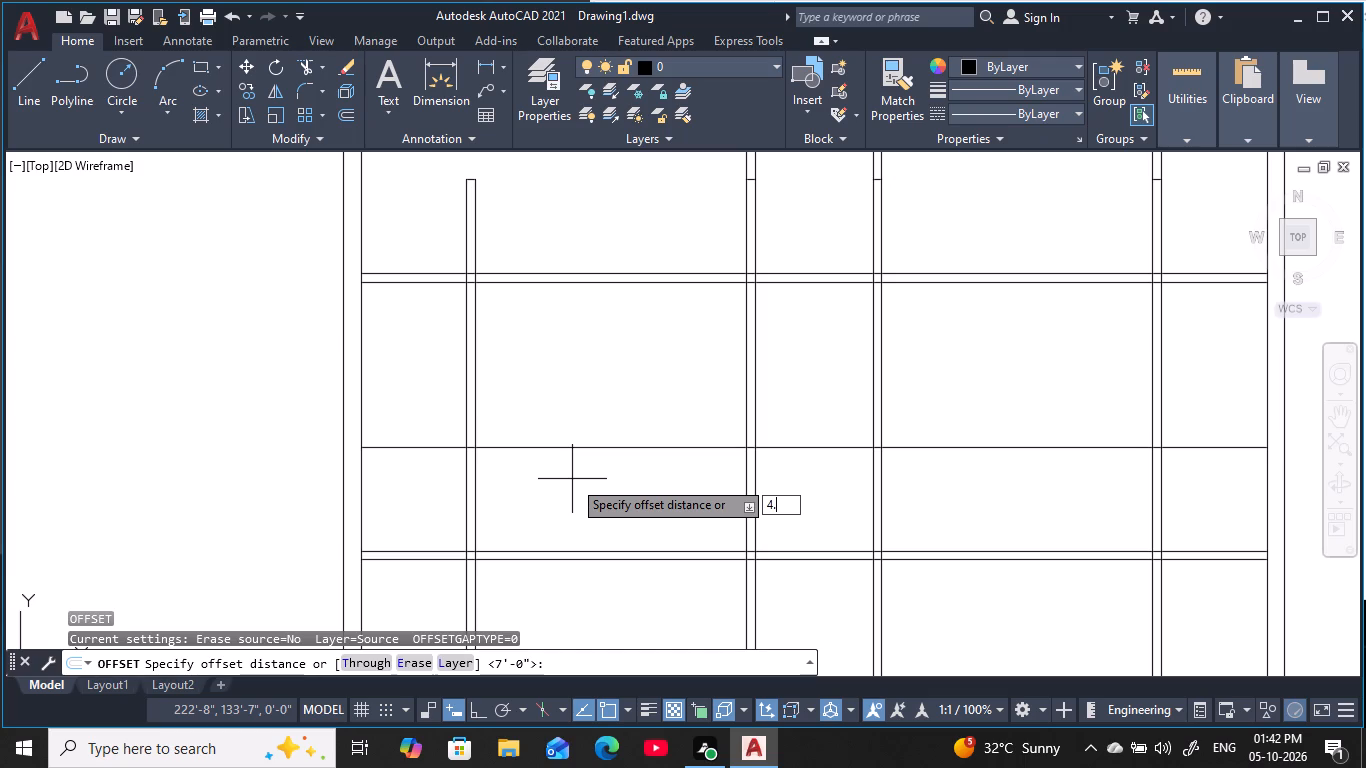
{"action": "type", "text": "5"}
{"action": "key", "text": "space"}
{"action": "left_click", "coordinate": [590, 447]}
{"action": "left_click", "coordinate": [592, 500]}
{"action": "middle_click_drag", "start_coordinate": [593, 482], "coordinate": [595, 482]}
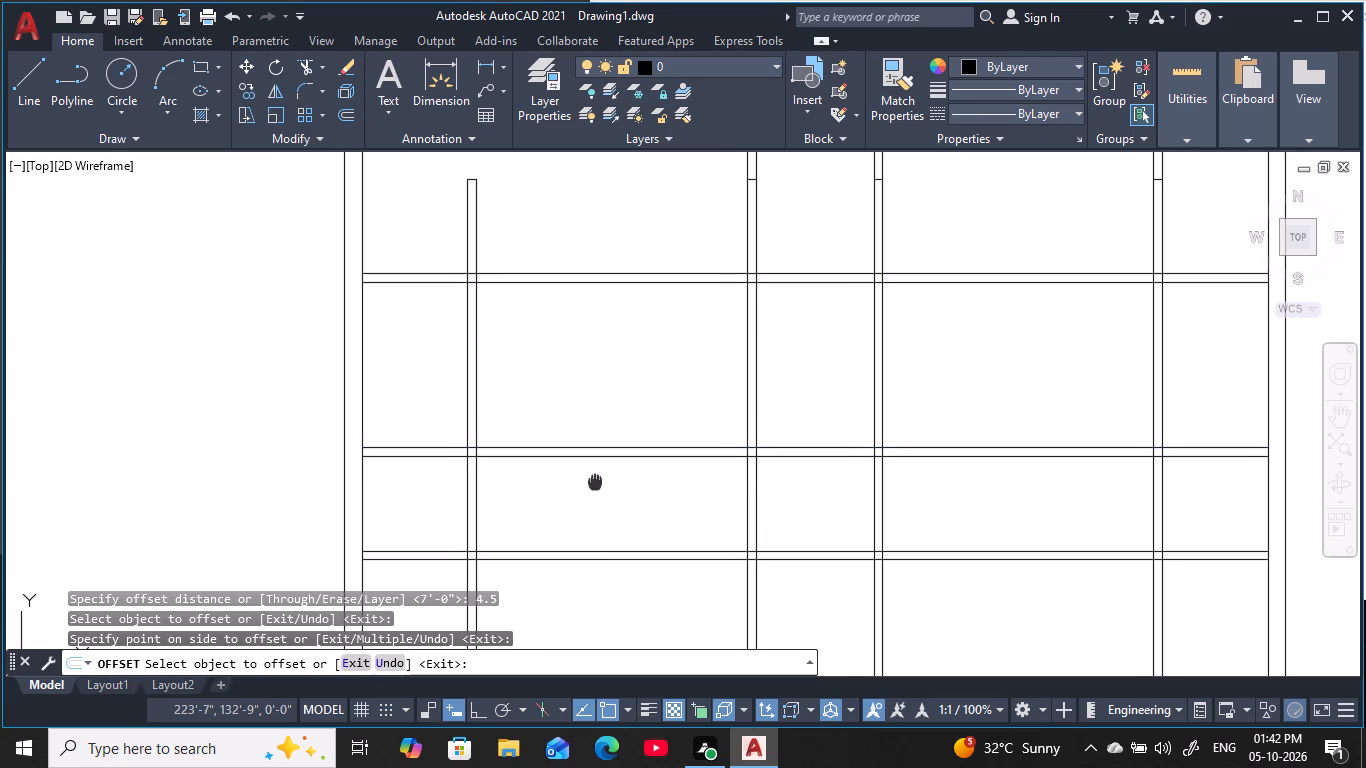
{"action": "middle_click_drag", "start_coordinate": [595, 482], "coordinate": [591, 445]}
{"action": "key", "text": "Escape"}
{"action": "key", "text": "Escape"}
{"action": "key", "text": "Escape"}
{"action": "key", "text": "Escape"}
{"action": "key", "text": "Escape"}
{"action": "key", "text": "Escape"}
{"action": "key", "text": "Escape"}
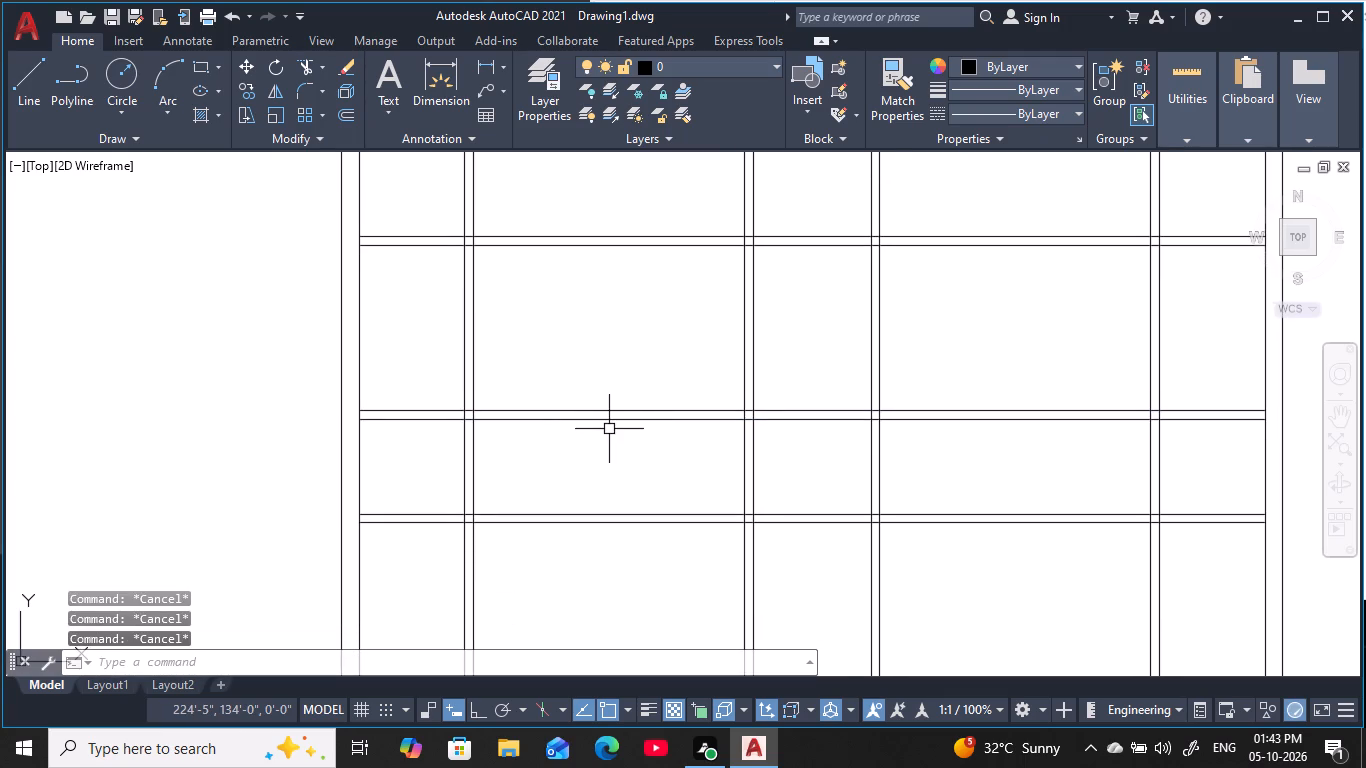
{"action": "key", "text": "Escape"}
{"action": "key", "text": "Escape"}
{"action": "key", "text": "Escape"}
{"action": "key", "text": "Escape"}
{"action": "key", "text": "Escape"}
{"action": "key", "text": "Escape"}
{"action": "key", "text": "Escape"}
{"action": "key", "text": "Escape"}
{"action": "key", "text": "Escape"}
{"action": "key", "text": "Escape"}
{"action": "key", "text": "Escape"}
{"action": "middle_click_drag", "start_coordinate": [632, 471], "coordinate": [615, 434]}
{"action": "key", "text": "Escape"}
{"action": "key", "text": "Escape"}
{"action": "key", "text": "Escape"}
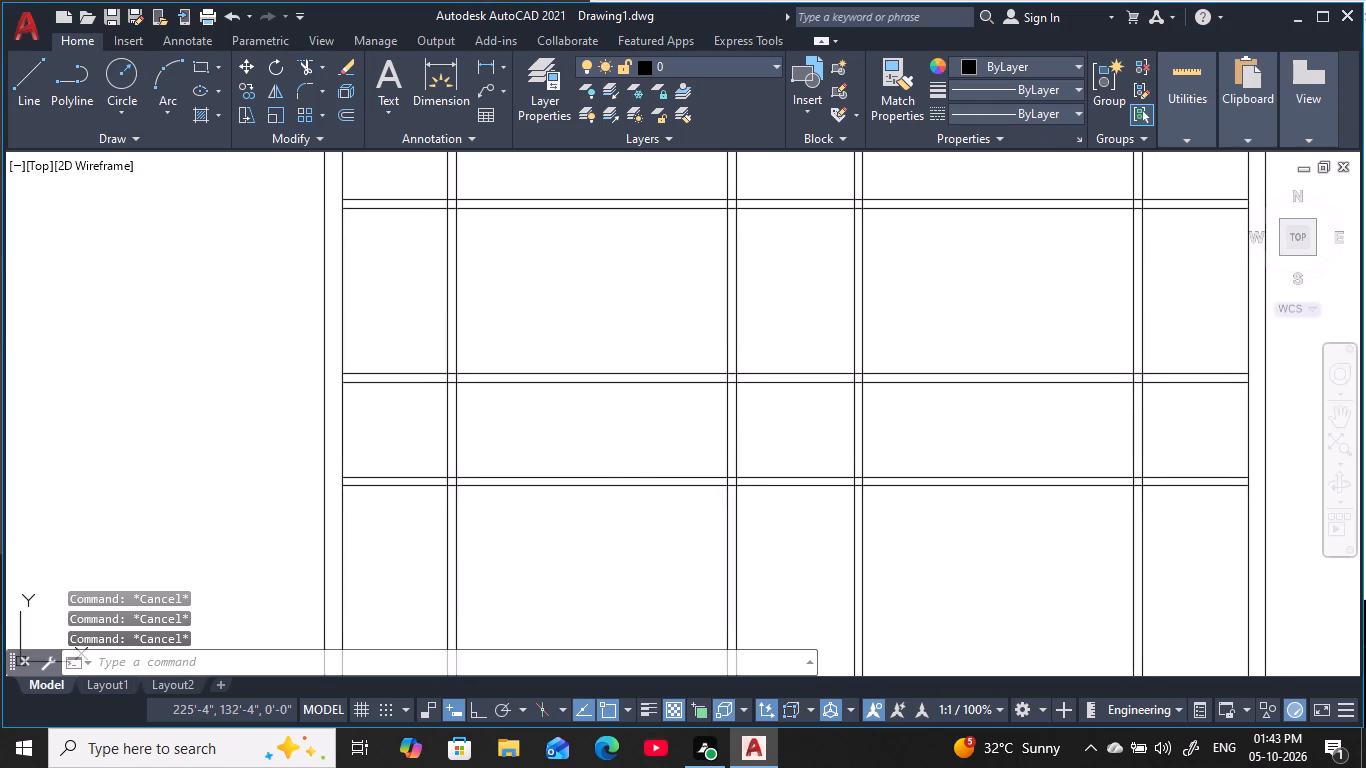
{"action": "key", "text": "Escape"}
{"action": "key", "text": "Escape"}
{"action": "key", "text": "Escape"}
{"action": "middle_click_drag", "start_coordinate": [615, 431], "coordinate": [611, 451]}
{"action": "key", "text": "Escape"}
Offset the upper face of the new 4.5" horizontal partition 6" upward.
{"action": "type", "text": "o"}
{"action": "key", "text": "space"}
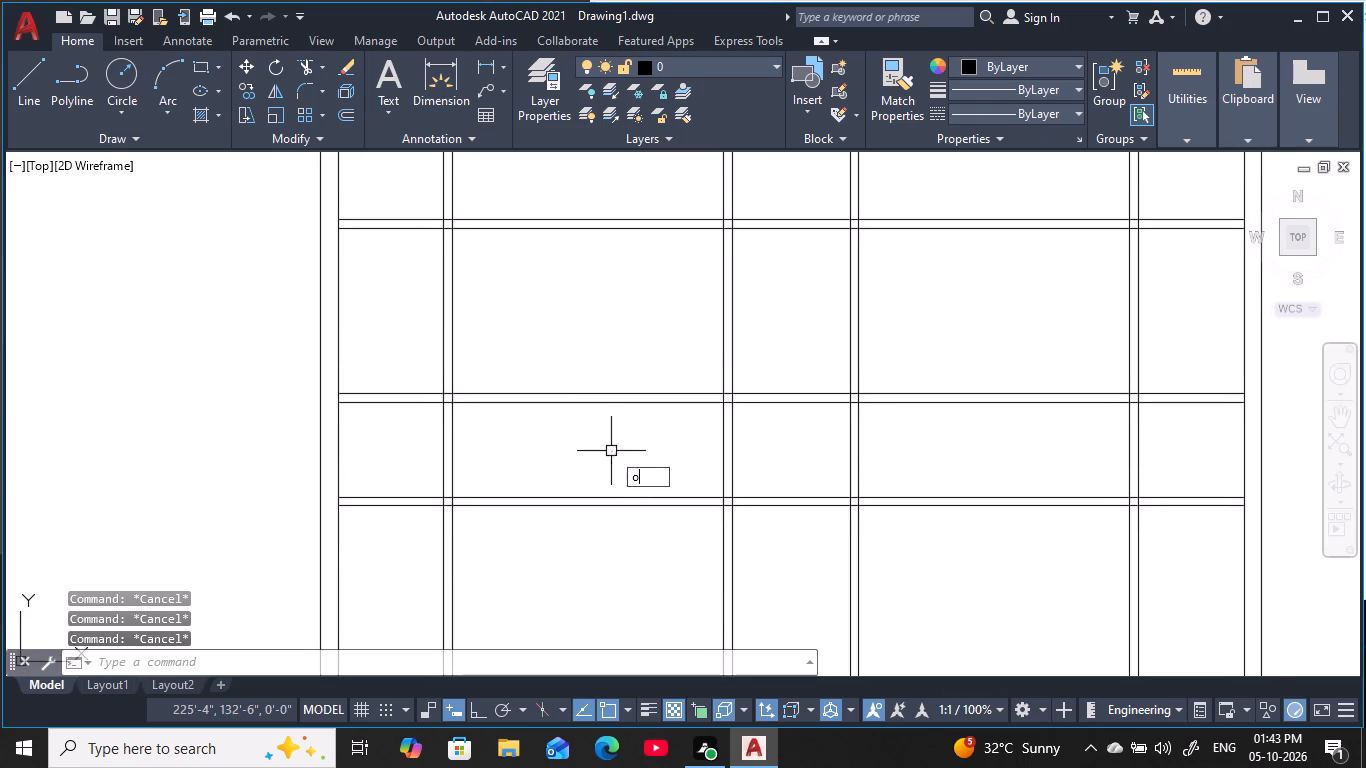
{"action": "key", "text": "6"}
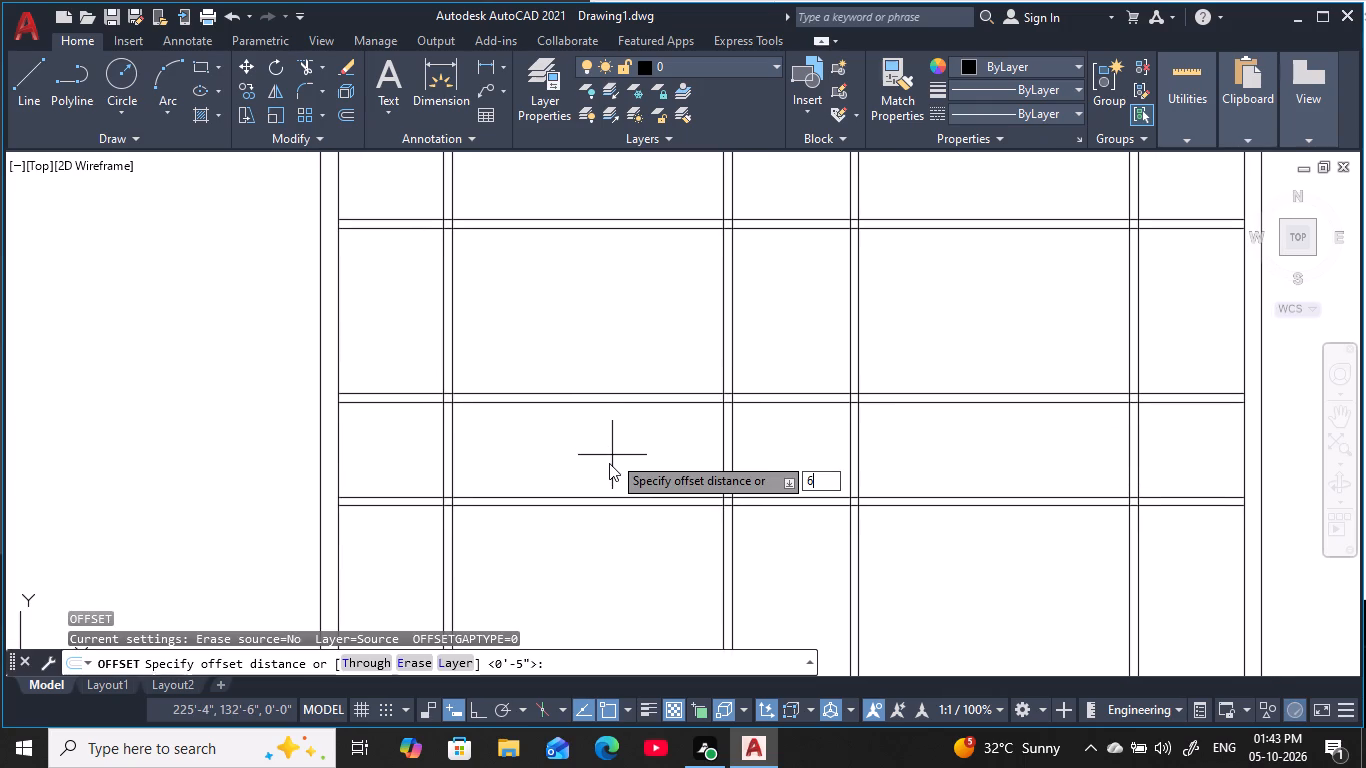
{"action": "key", "text": "space"}
{"action": "left_click", "coordinate": [517, 390]}
{"action": "left_click", "coordinate": [539, 316]}
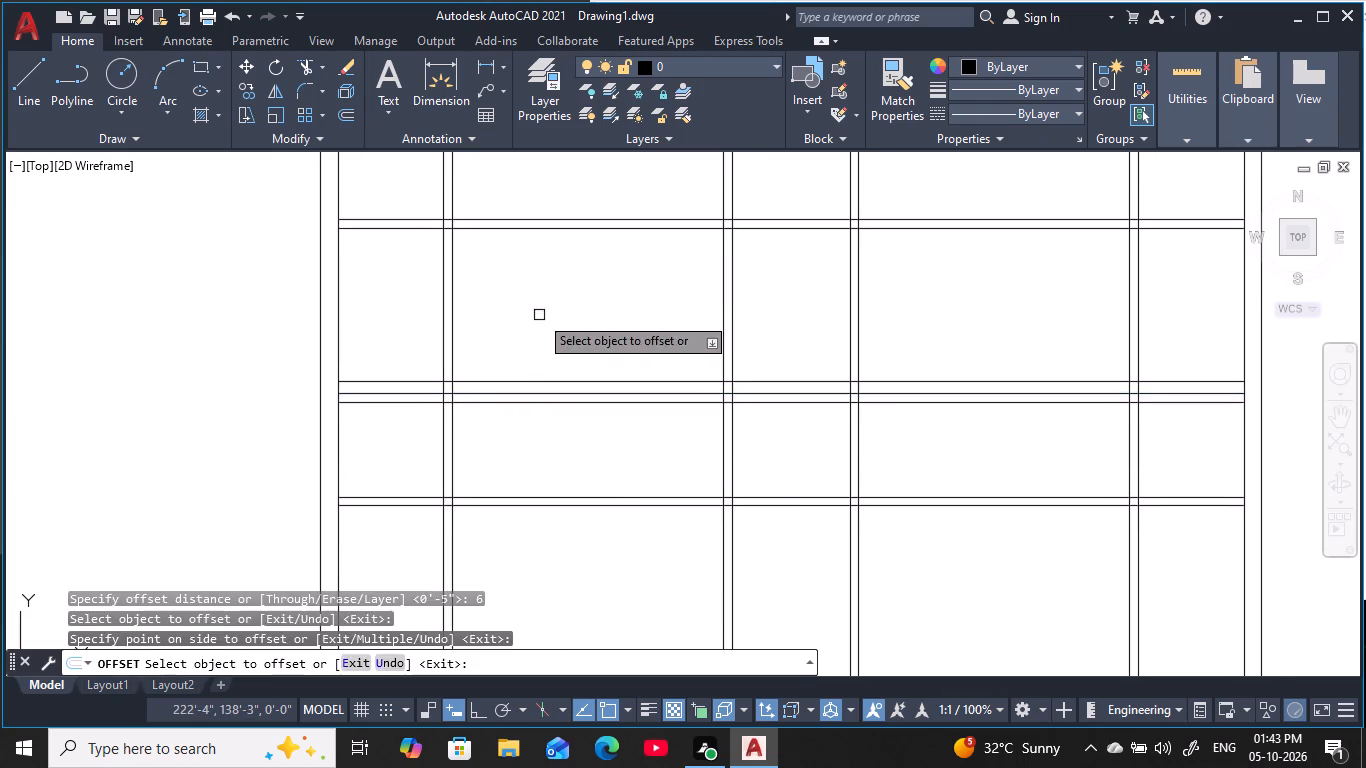
{"action": "key", "text": "Escape"}
{"action": "key", "text": "Escape"}
{"action": "key", "text": "Escape"}
{"action": "key", "text": "Escape"}
{"action": "key", "text": "Escape"}
{"action": "key", "text": "Escape"}
Offset the 6" guide line above the new horizontal partition 2'6" upward.
{"action": "key", "text": "o"}
{"action": "key", "text": "space"}
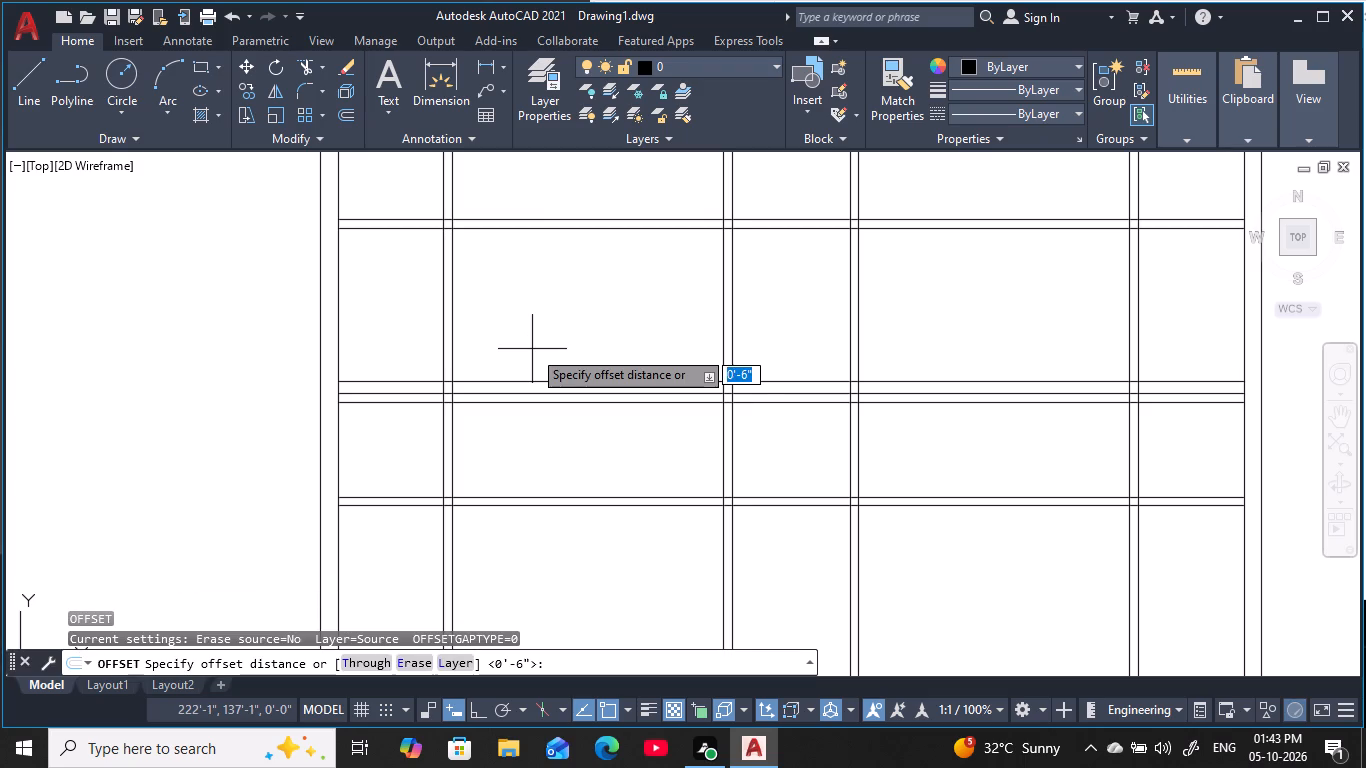
{"action": "type", "text": "2'"}
{"action": "type", "text": "6"}
{"action": "key", "text": "space"}
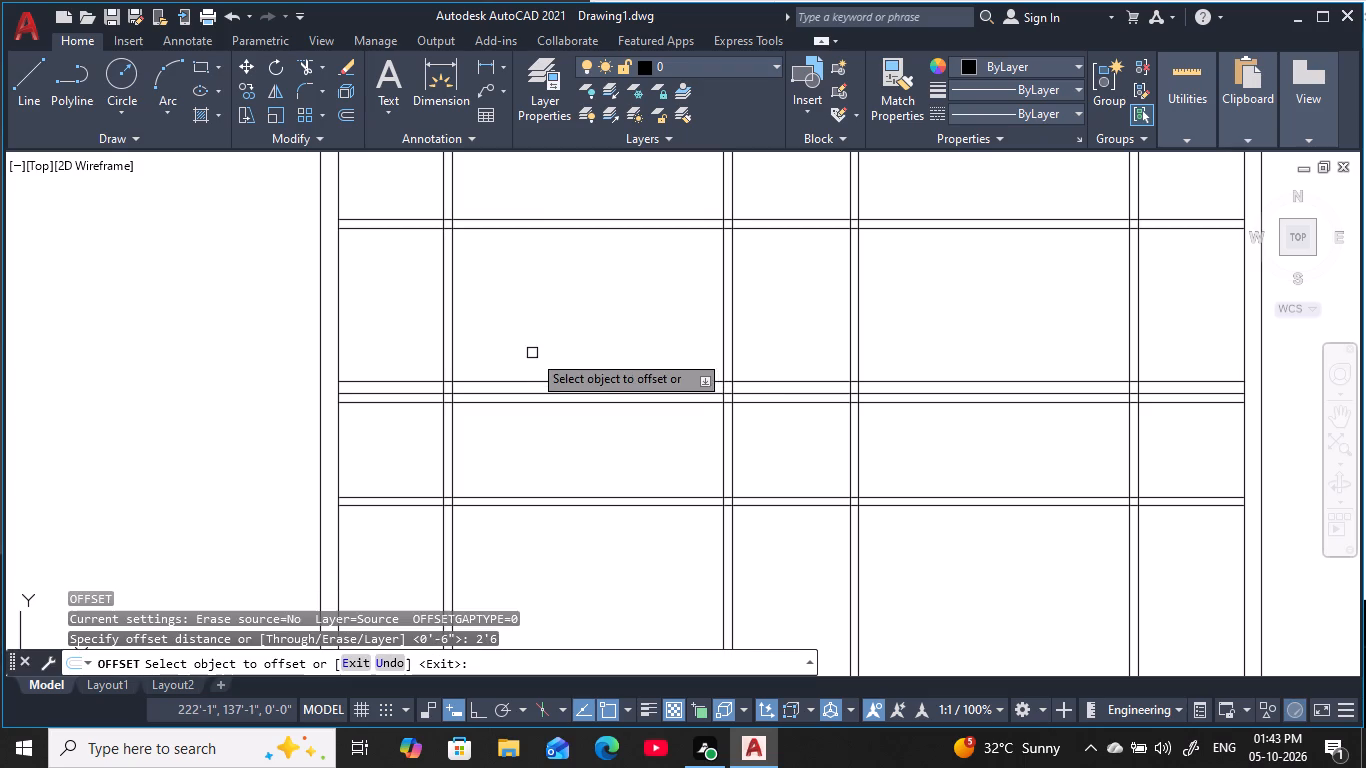
{"action": "left_click", "coordinate": [524, 380]}
{"action": "left_click", "coordinate": [547, 277]}
{"action": "key", "text": "Escape"}
{"action": "key", "text": "Escape"}
{"action": "key", "text": "Escape"}
{"action": "key", "text": "Escape"}
{"action": "key", "text": "Escape"}
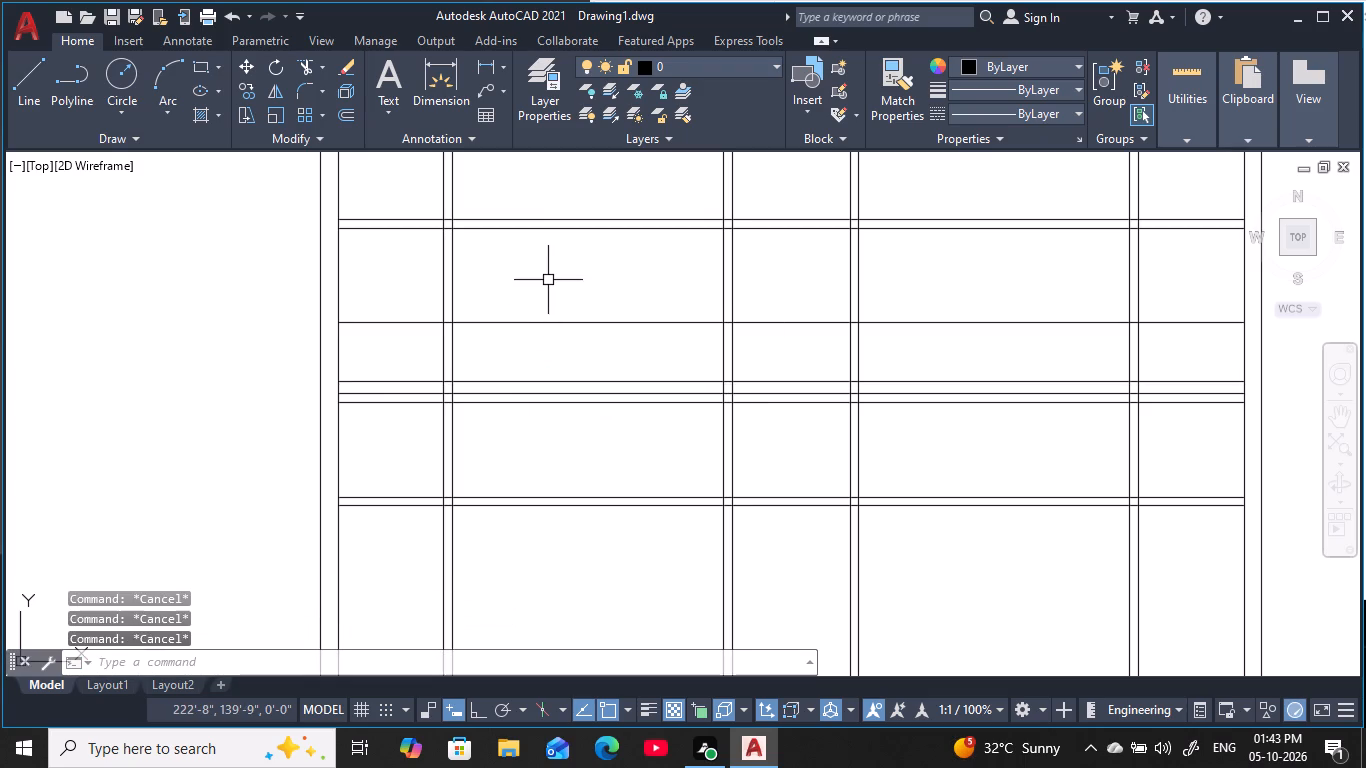
{"action": "key", "text": "Escape"}
Trim the westernmost vertical partition between the two guides to form a 2'6" opening, and trim both guides across the middle room.
{"action": "type", "text": "tr"}
{"action": "key", "text": "space"}
{"action": "left_click", "coordinate": [479, 354]}
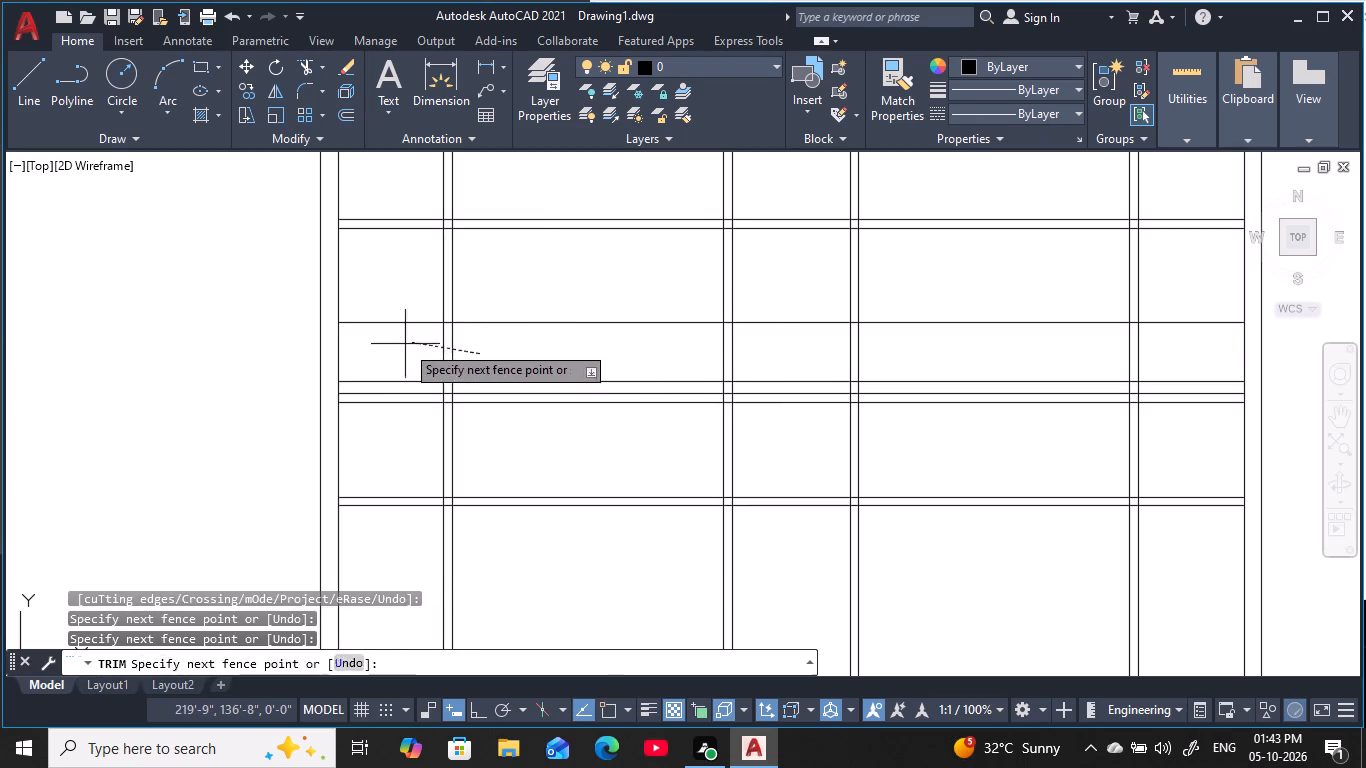
{"action": "left_click", "coordinate": [401, 345]}
{"action": "left_click", "coordinate": [413, 380]}
{"action": "left_click", "coordinate": [476, 385]}
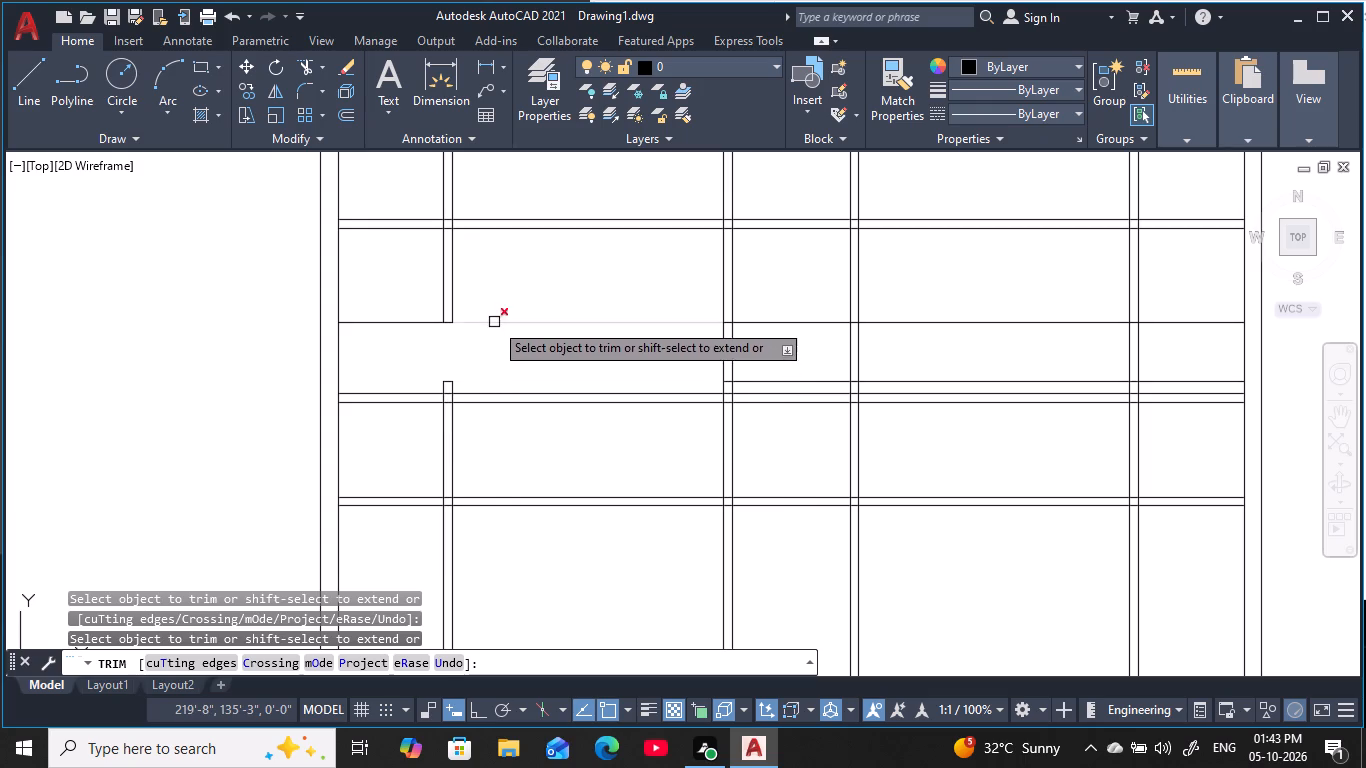
{"action": "left_click", "coordinate": [494, 322]}
{"action": "key", "text": "Escape"}
{"action": "key", "text": "Escape"}
{"action": "key", "text": "Escape"}
{"action": "key", "text": "Escape"}
{"action": "key", "text": "Escape"}
{"action": "key", "text": "Escape"}
{"action": "key", "text": "Escape"}
{"action": "key", "text": "Escape"}
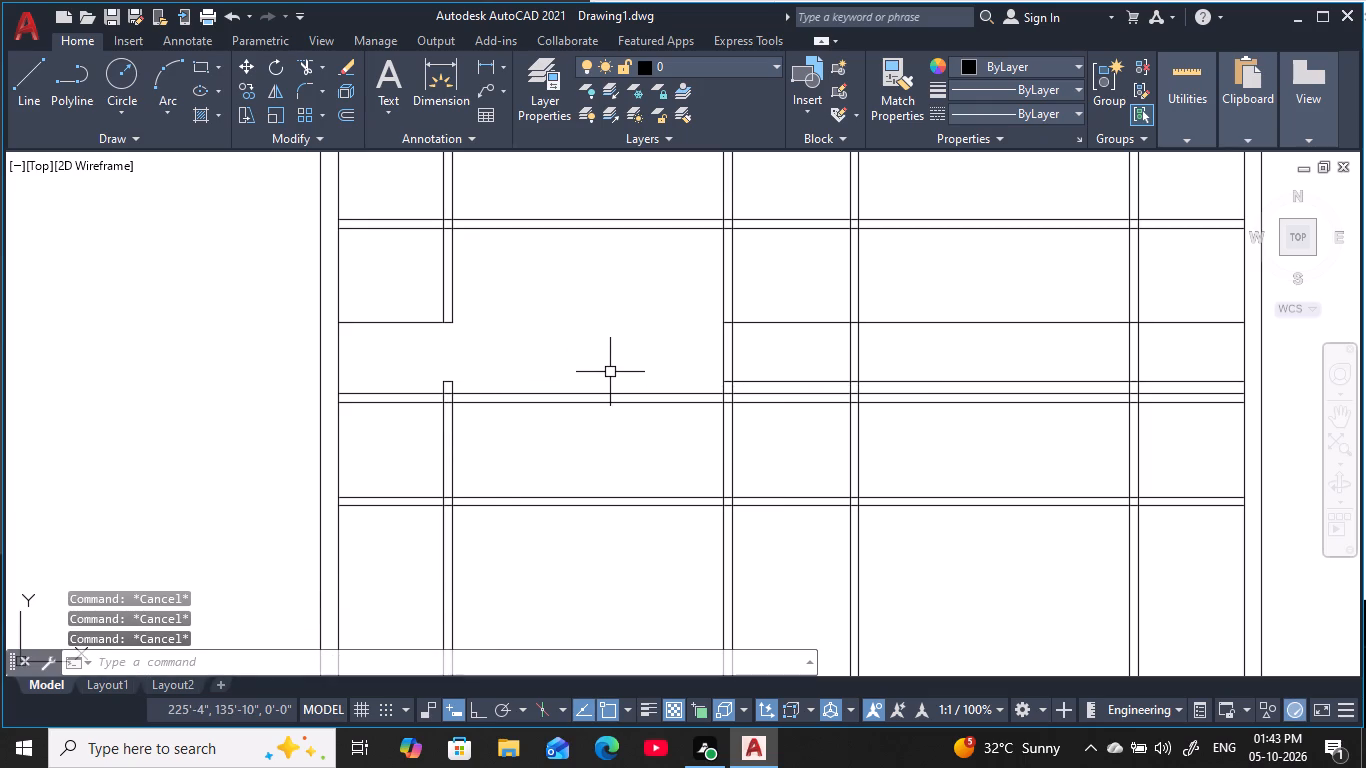
{"action": "key", "text": "Escape"}
{"action": "key", "text": "Escape"}
Offset the west face of the corridor's west wall 2'6" westward.
{"action": "type", "text": "o"}
{"action": "key", "text": "space"}
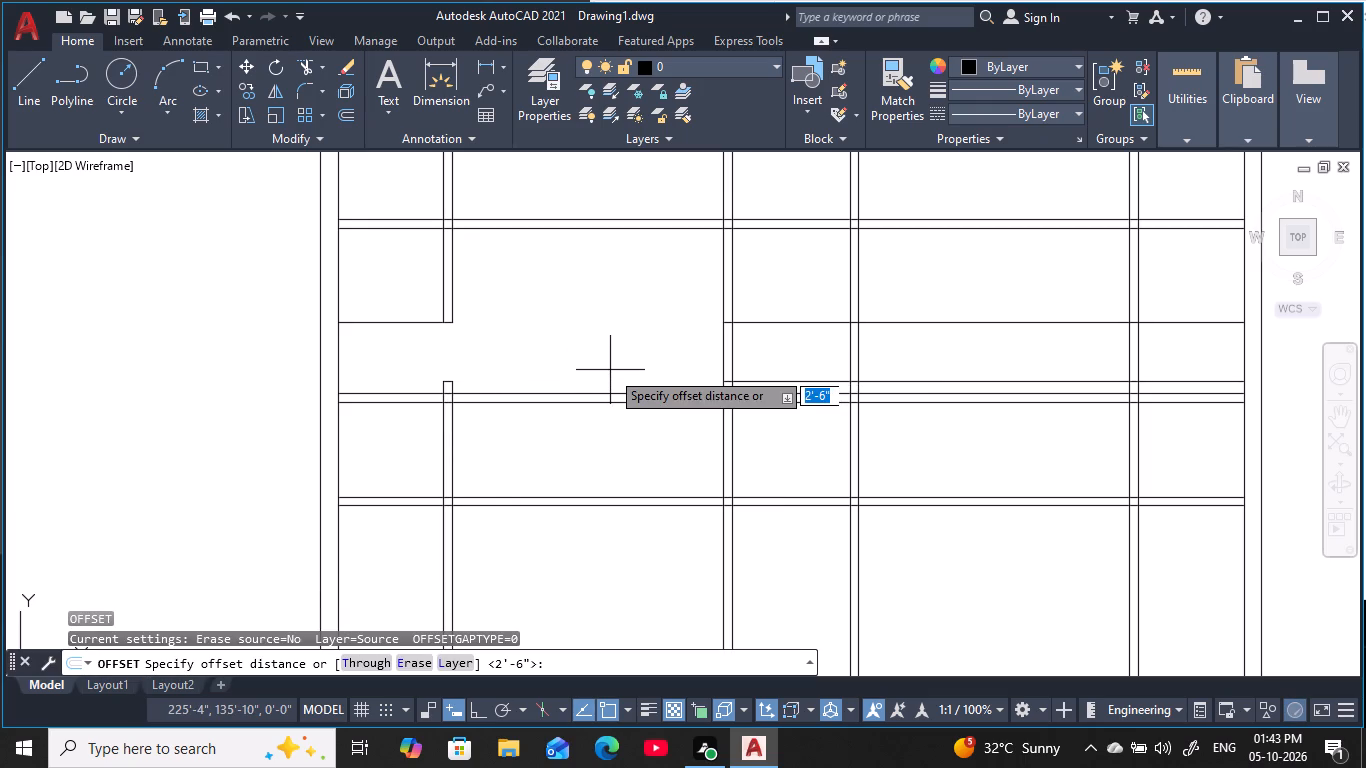
{"action": "type", "text": "2'6"}
{"action": "key", "text": "space"}
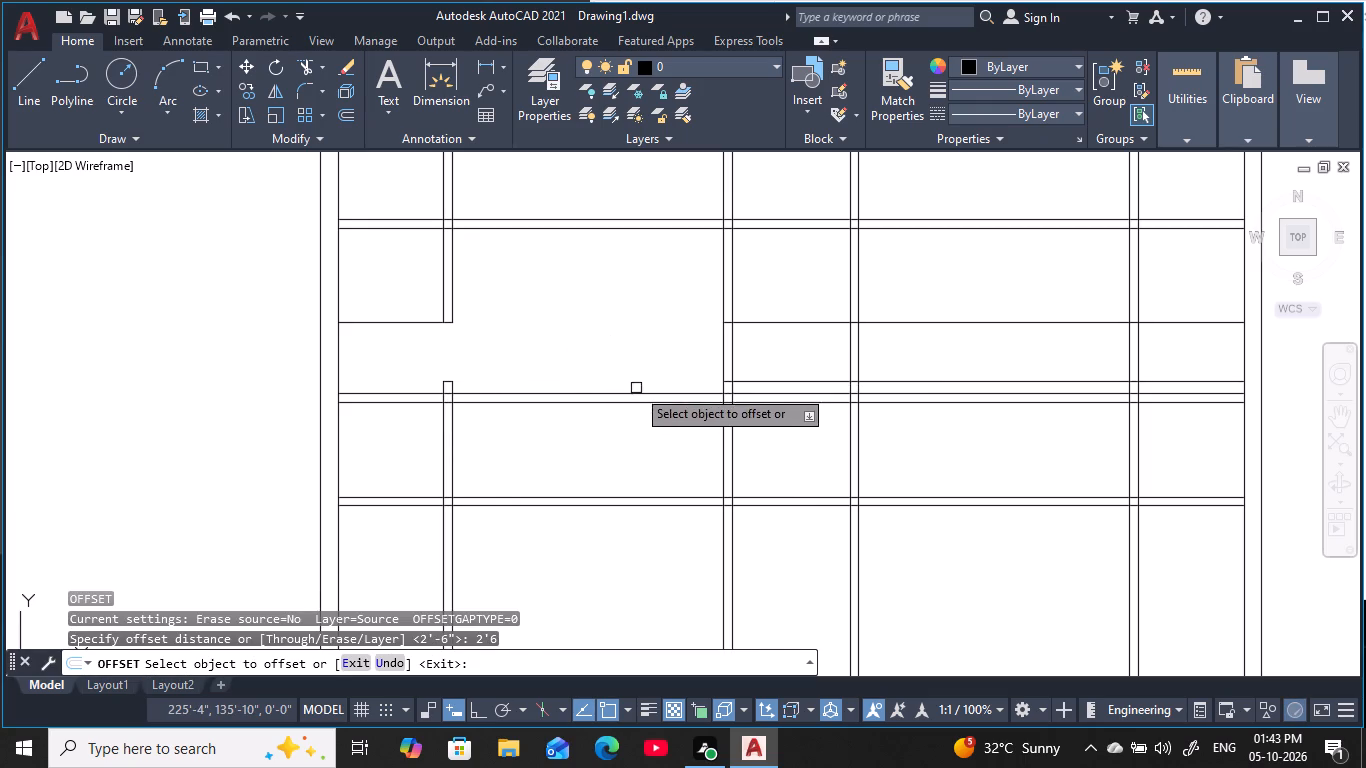
{"action": "left_click", "coordinate": [724, 369]}
{"action": "left_click", "coordinate": [602, 369]}
{"action": "key", "text": "Escape"}
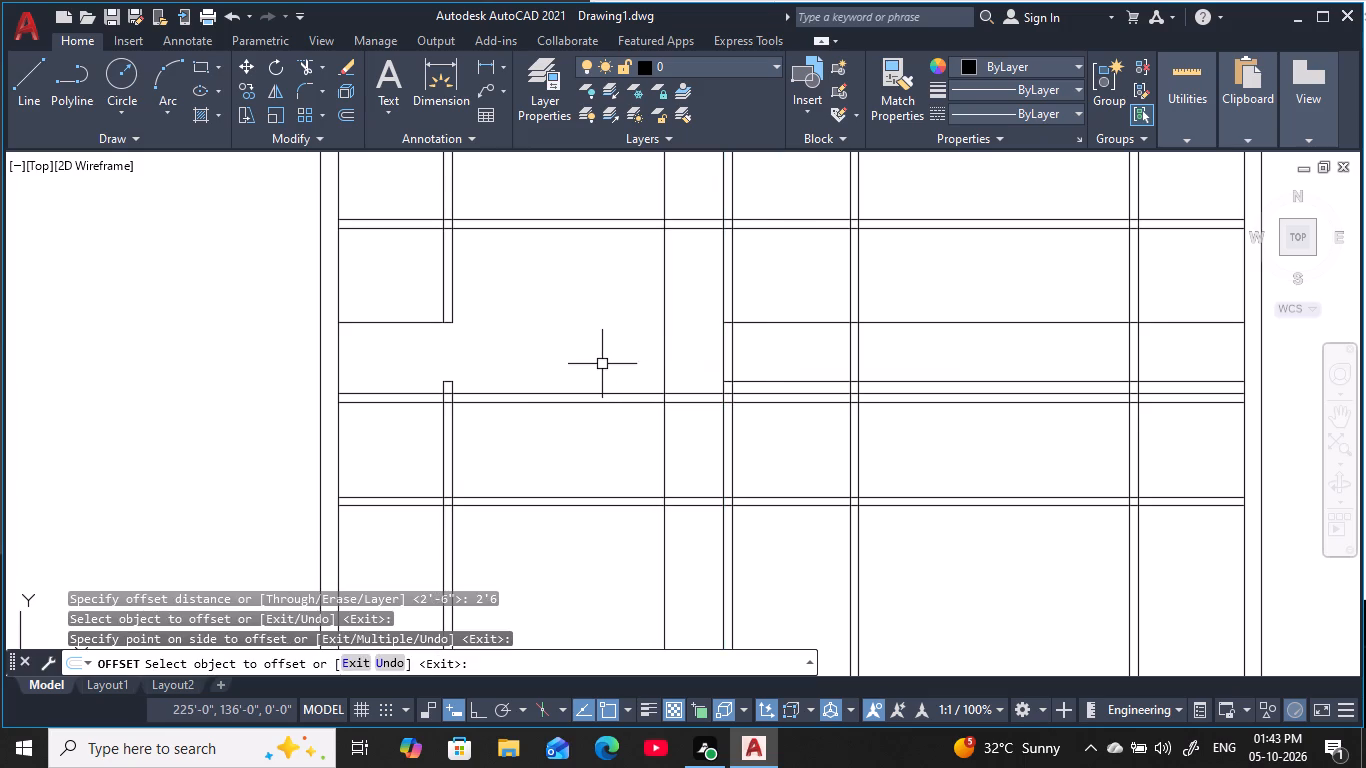
{"action": "key", "text": "Escape"}
{"action": "key", "text": "Escape"}
{"action": "key", "text": "Escape"}
{"action": "key", "text": "Escape"}
{"action": "key", "text": "Escape"}
{"action": "key", "text": "Escape"}
Trim the new horizontal partition to a 2'6" return beside the corridor's west wall, and trim the vertical guide above and below it.
{"action": "type", "text": "tr"}
{"action": "key", "text": "space"}
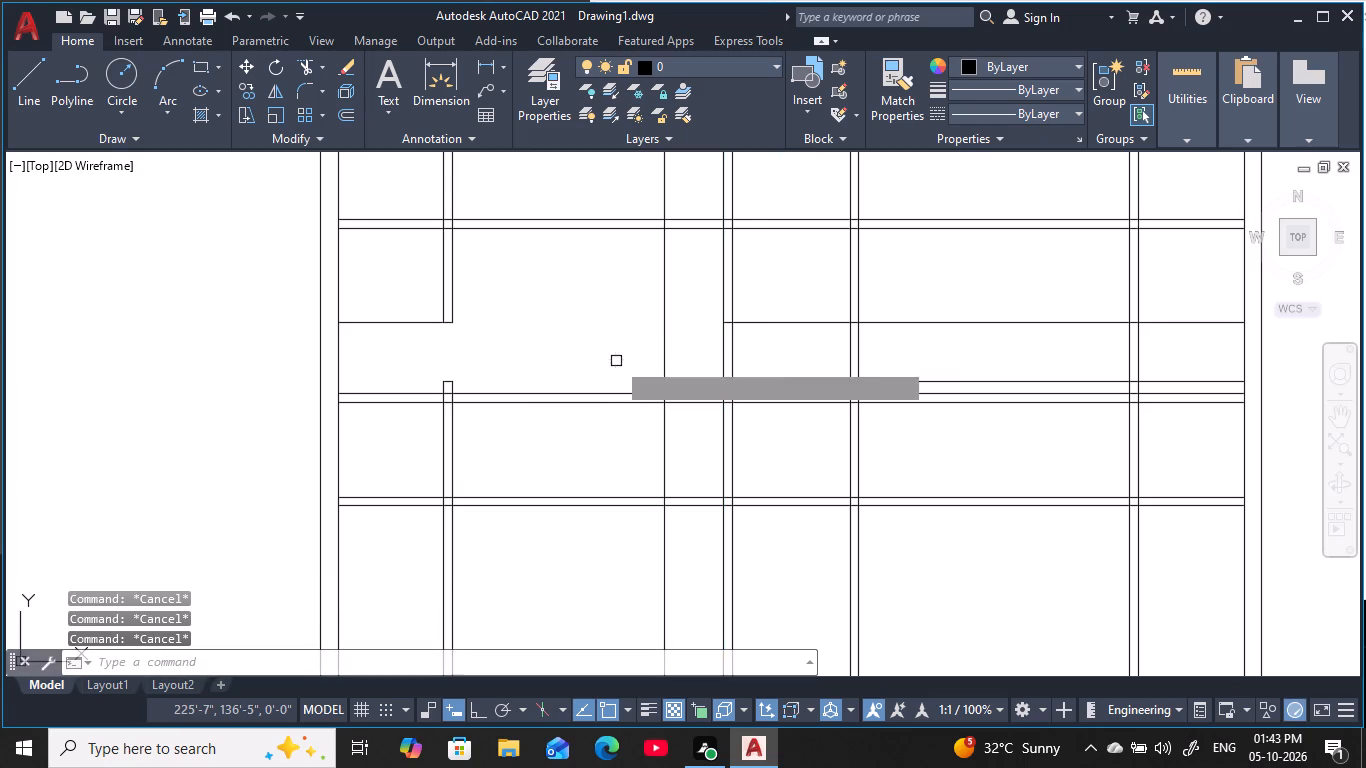
{"action": "left_click", "coordinate": [570, 376]}
{"action": "left_click", "coordinate": [582, 458]}
{"action": "left_click", "coordinate": [676, 373]}
{"action": "left_click", "coordinate": [637, 373]}
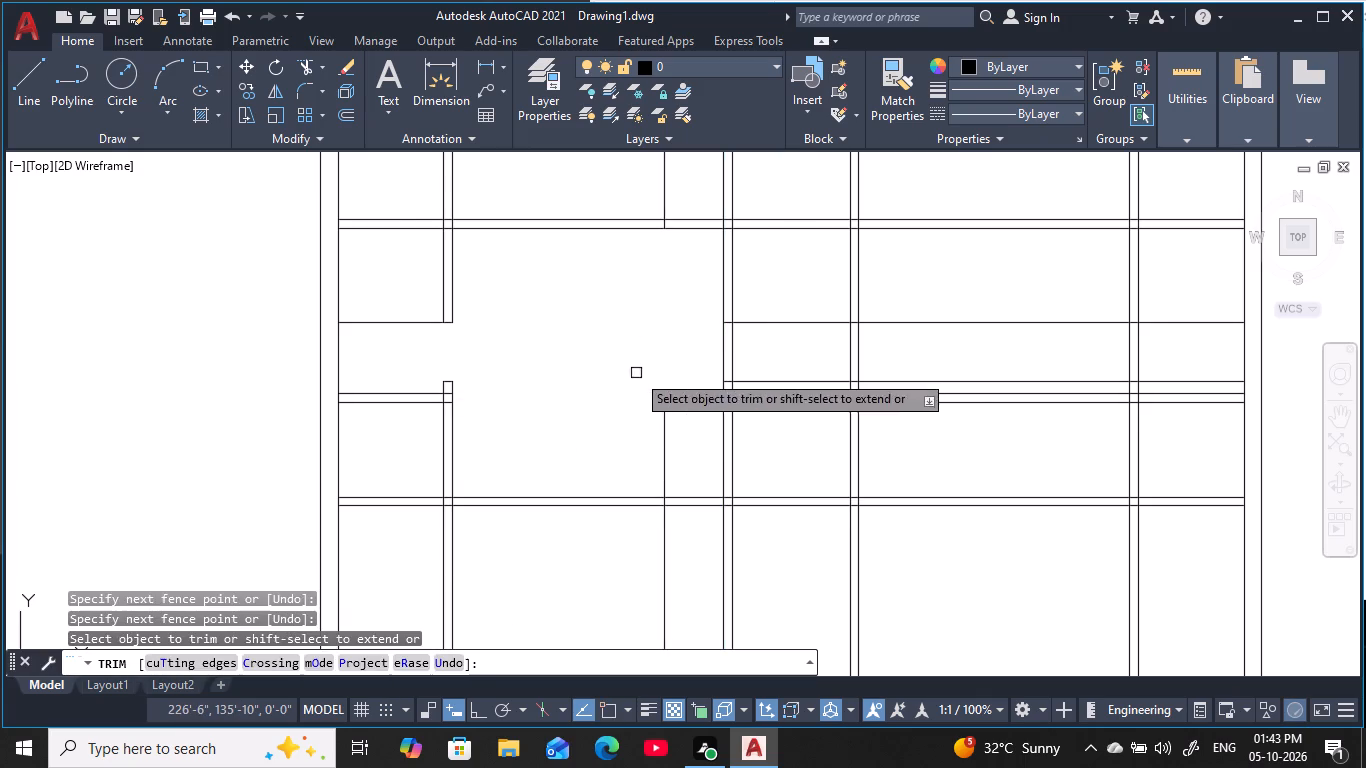
{"action": "left_click", "coordinate": [673, 448]}
{"action": "left_click", "coordinate": [637, 450]}
{"action": "middle_click_drag", "start_coordinate": [639, 445], "coordinate": [638, 382]}
{"action": "key", "text": "Escape"}
{"action": "key", "text": "Escape"}
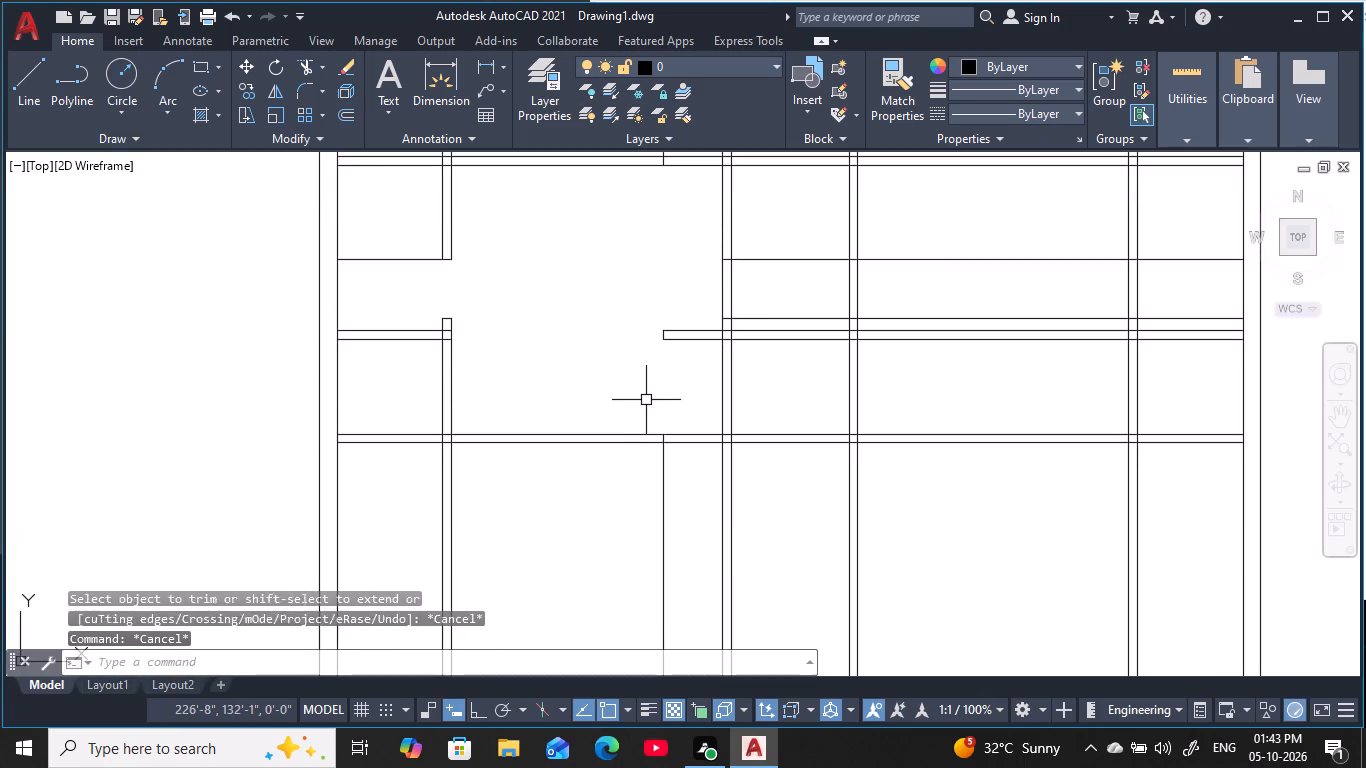
{"action": "key", "text": "Escape"}
{"action": "key", "text": "Escape"}
{"action": "key", "text": "Escape"}
{"action": "key", "text": "Escape"}
{"action": "key", "text": "Escape"}
{"action": "key", "text": "Escape"}
{"action": "key", "text": "Escape"}
{"action": "key", "text": "Escape"}
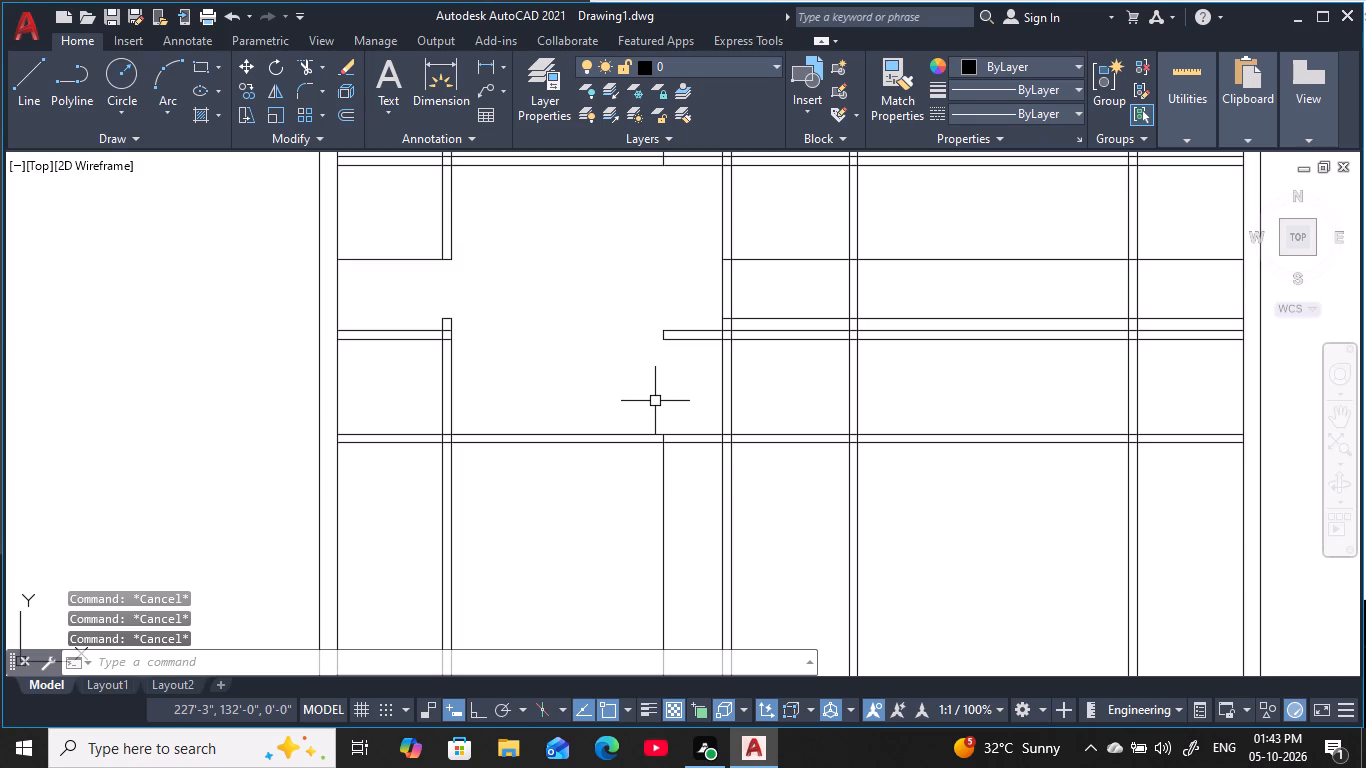
Offset the upper face of the next horizontal partition below the return wall 18" upward.
{"action": "key", "text": "o"}
{"action": "key", "text": "space"}
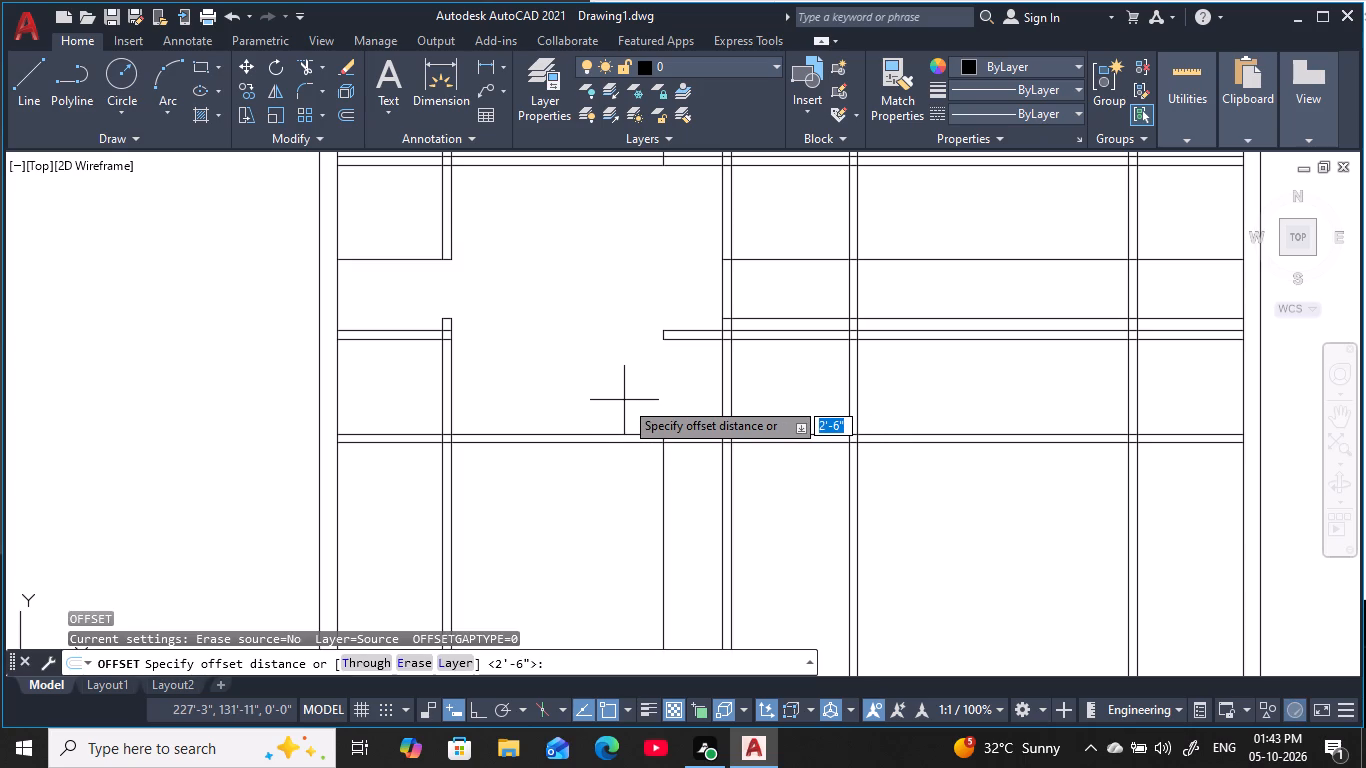
{"action": "key", "text": "1"}
{"action": "type", "text": "8"}
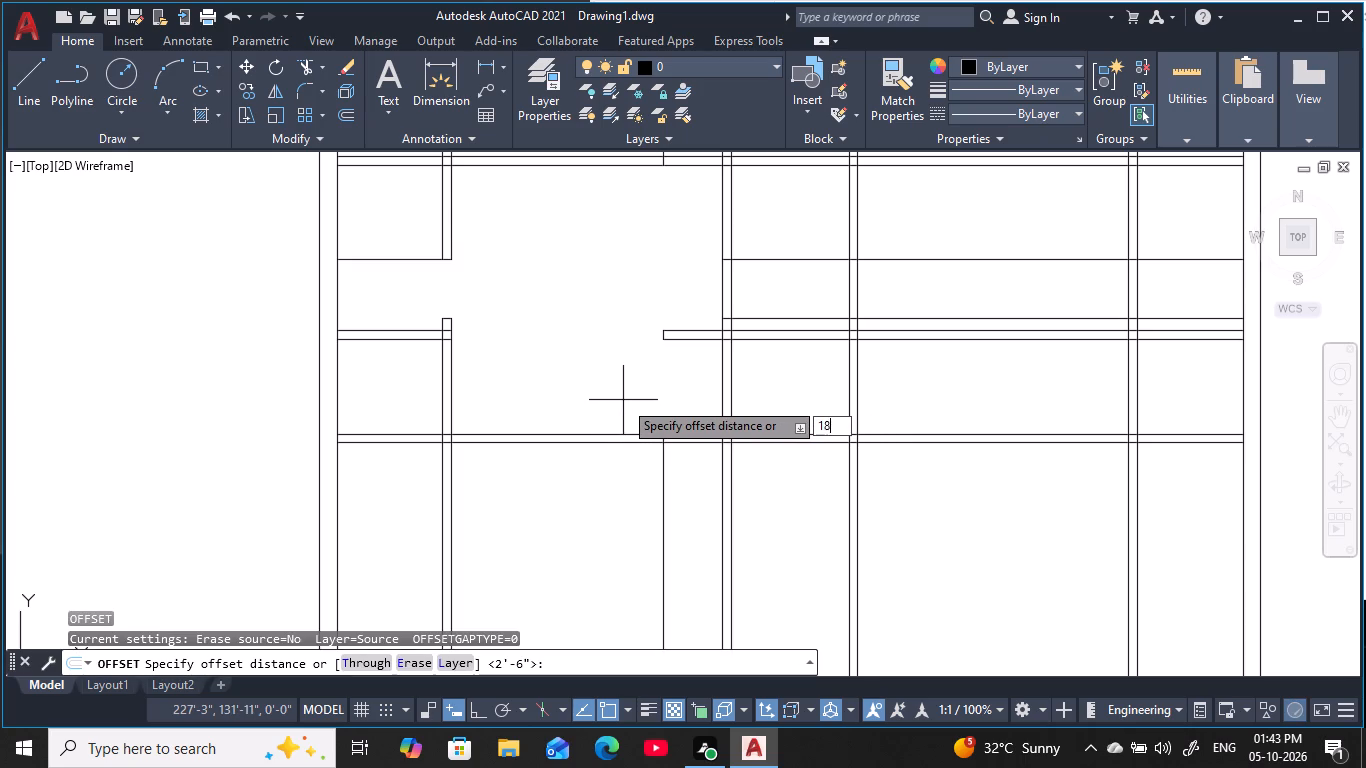
{"action": "key", "text": "space"}
{"action": "left_click", "coordinate": [684, 434]}
{"action": "left_click", "coordinate": [668, 344]}
{"action": "key", "text": "Escape"}
{"action": "key", "text": "Escape"}
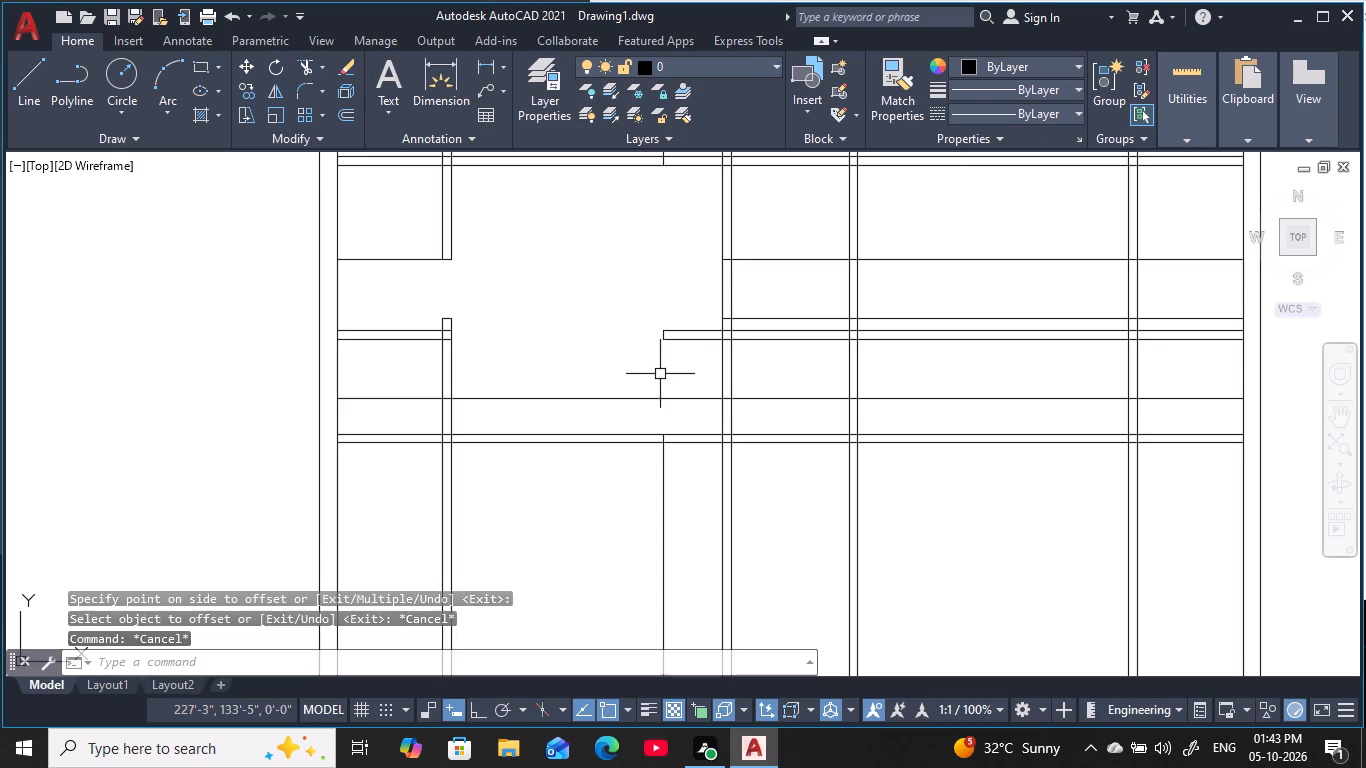
{"action": "key", "text": "Escape"}
{"action": "key", "text": "Escape"}
{"action": "key", "text": "Escape"}
{"action": "key", "text": "Escape"}
Measure the vertical gap between the return wall's lower face and the new 18" guide line.
{"action": "key", "text": "d"}
{"action": "key", "text": "l"}
{"action": "key", "text": "i"}
{"action": "key", "text": "space"}
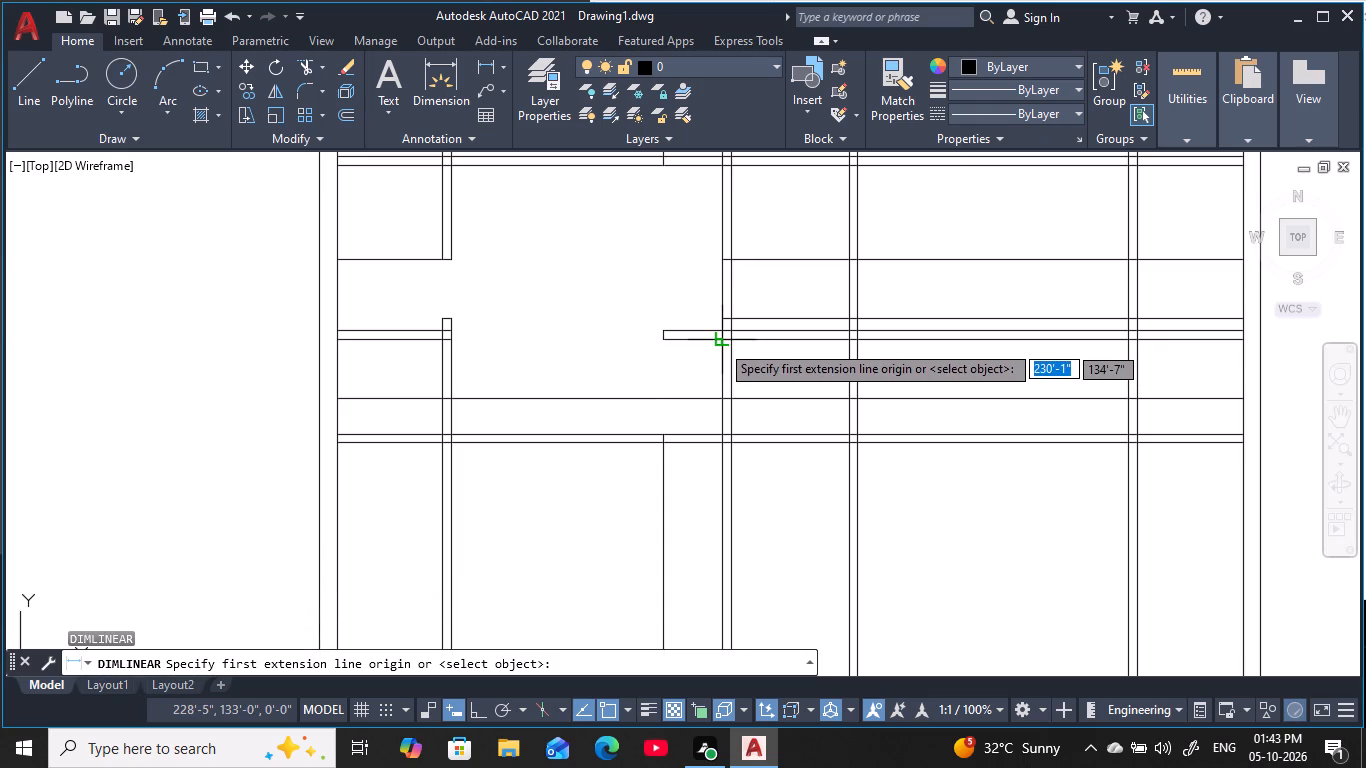
{"action": "left_click", "coordinate": [720, 343]}
{"action": "left_click", "coordinate": [722, 399]}
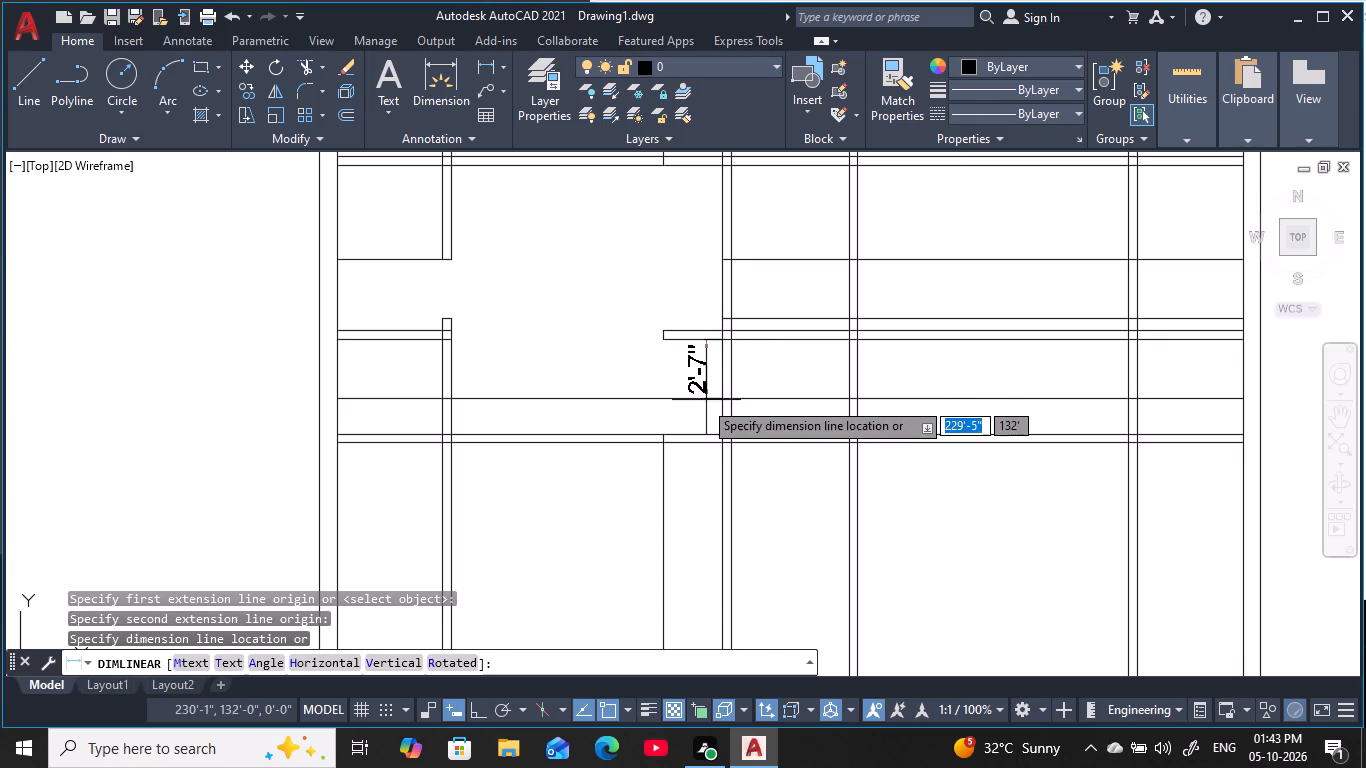
{"action": "key", "text": "Escape"}
{"action": "key", "text": "Escape"}
{"action": "key", "text": "Escape"}
{"action": "key", "text": "Escape"}
{"action": "key", "text": "Escape"}
{"action": "key", "text": "Escape"}
{"action": "key", "text": "Escape"}
{"action": "key", "text": "Escape"}
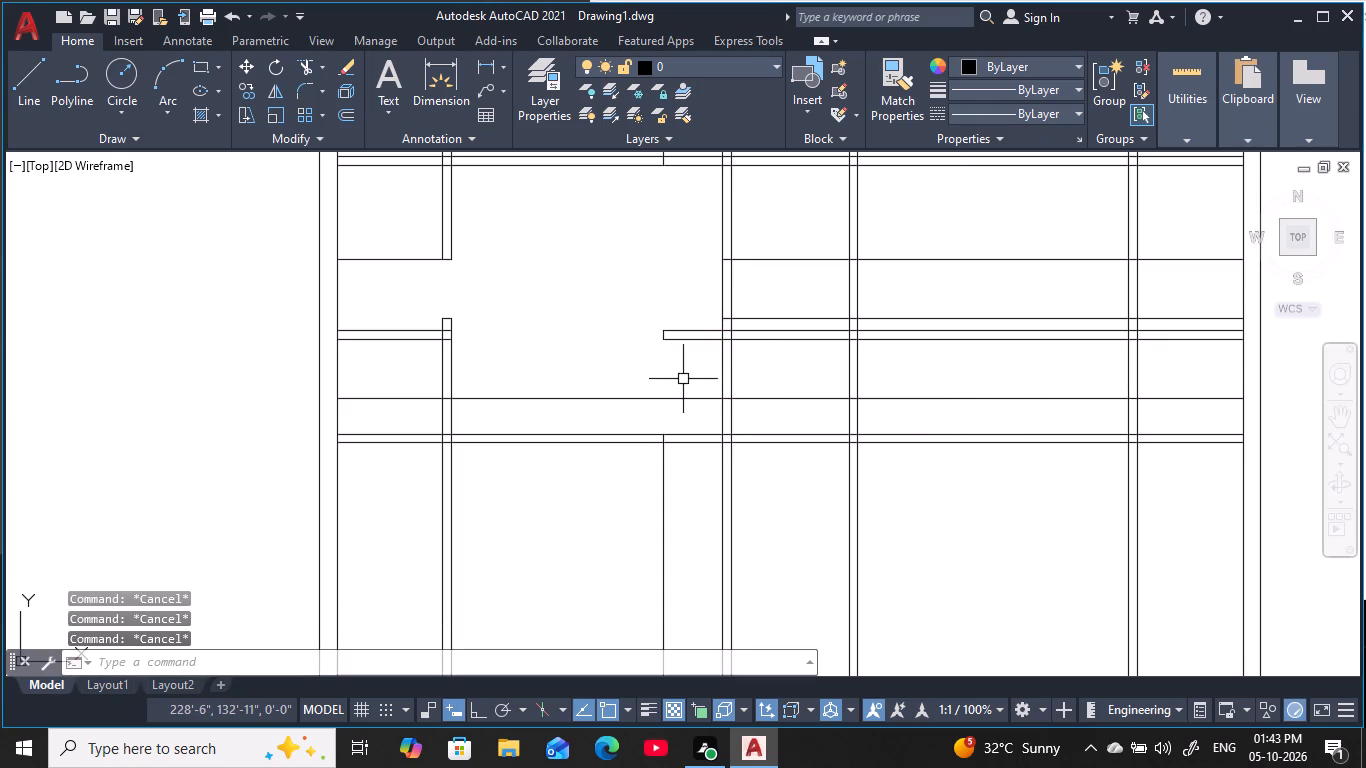
Trim the corridor's west wall between the return wall and the 18" guide for an opening, and trim the guide across the middle room.
{"action": "type", "text": "tr"}
{"action": "key", "text": "space"}
{"action": "left_click", "coordinate": [763, 372]}
{"action": "left_click", "coordinate": [637, 380]}
{"action": "middle_click_drag", "start_coordinate": [668, 371], "coordinate": [669, 366]}
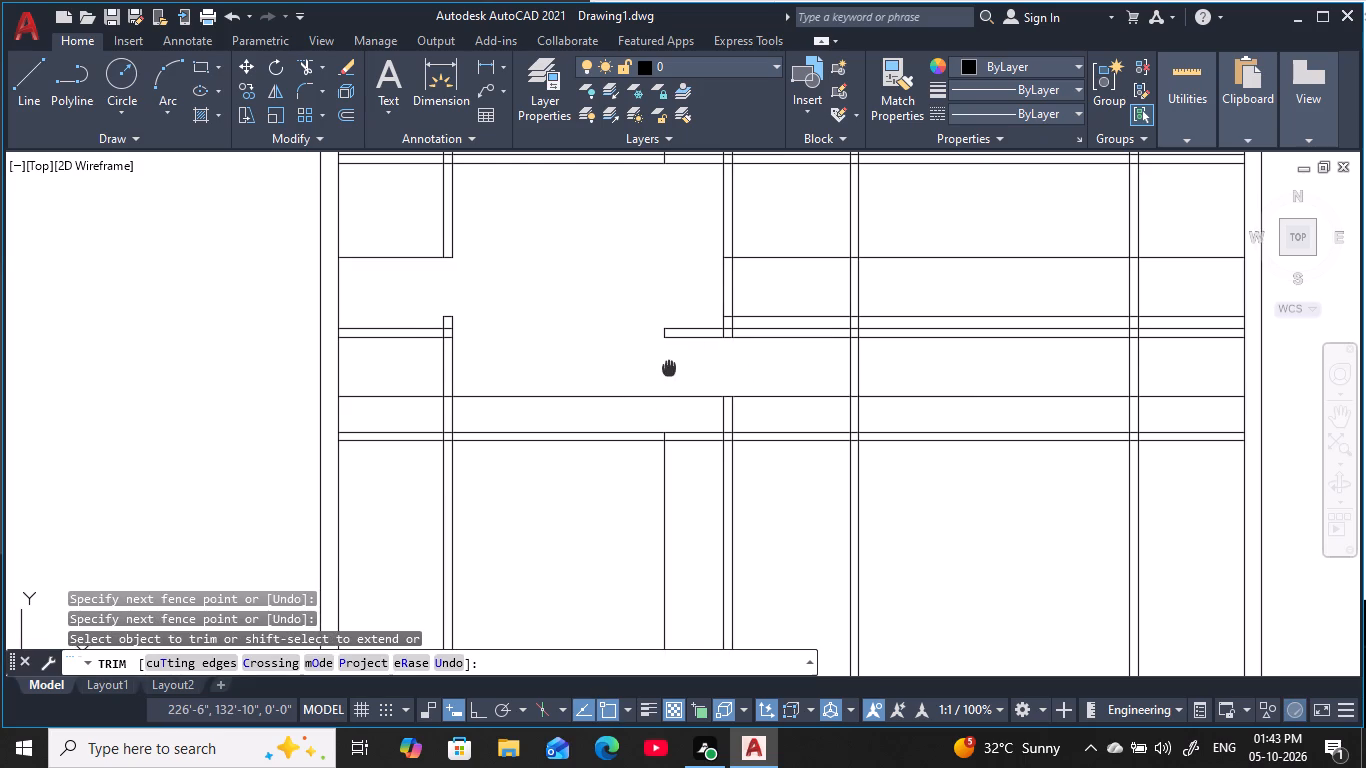
{"action": "middle_click_drag", "start_coordinate": [669, 366], "coordinate": [662, 351]}
{"action": "left_click", "coordinate": [671, 403]}
{"action": "left_click", "coordinate": [632, 366]}
Trim all horizontal partition and guide lines crossing the central corridor around the new opening, including the next partition below.
{"action": "left_click", "coordinate": [791, 336]}
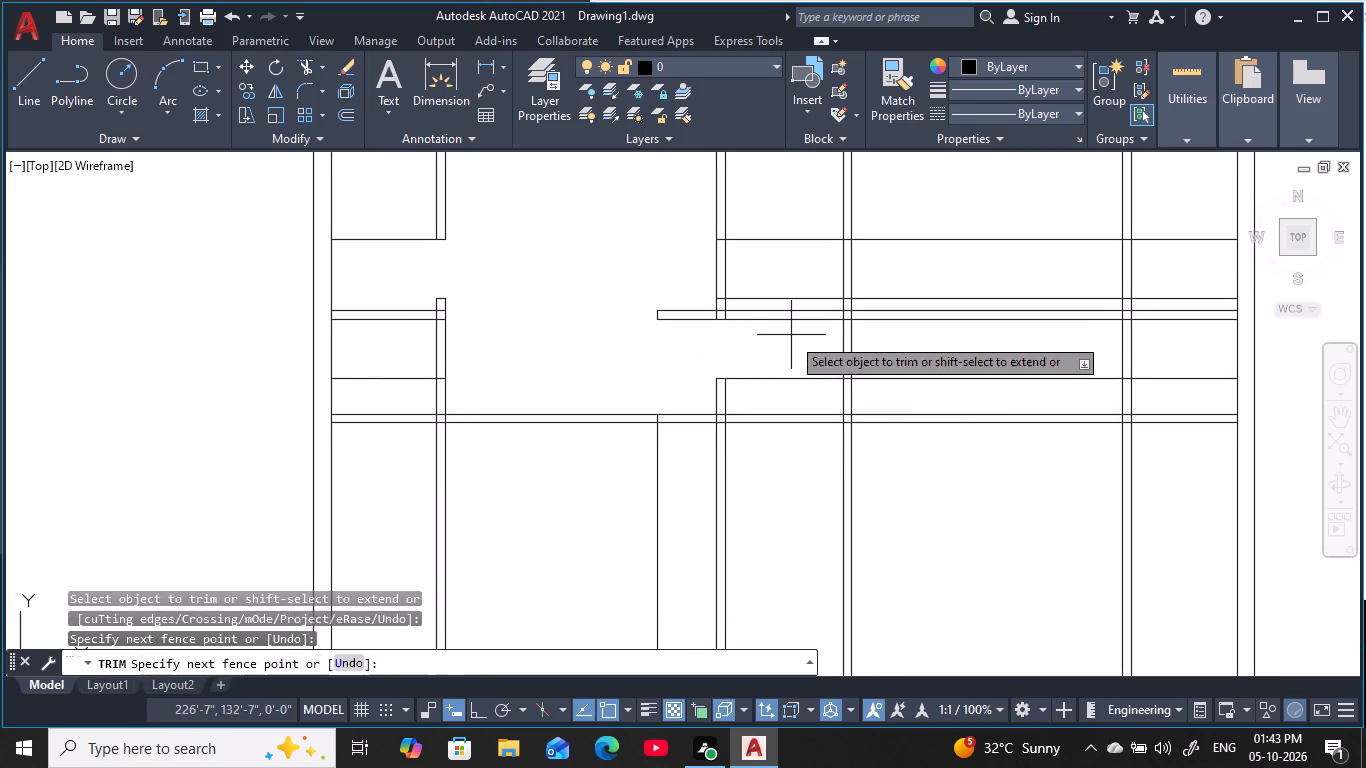
{"action": "left_click", "coordinate": [796, 201]}
{"action": "left_click_drag", "start_coordinate": [802, 326], "coordinate": [796, 356]}
{"action": "left_click_drag", "start_coordinate": [786, 464], "coordinate": [788, 478]}
{"action": "left_click", "coordinate": [787, 480]}
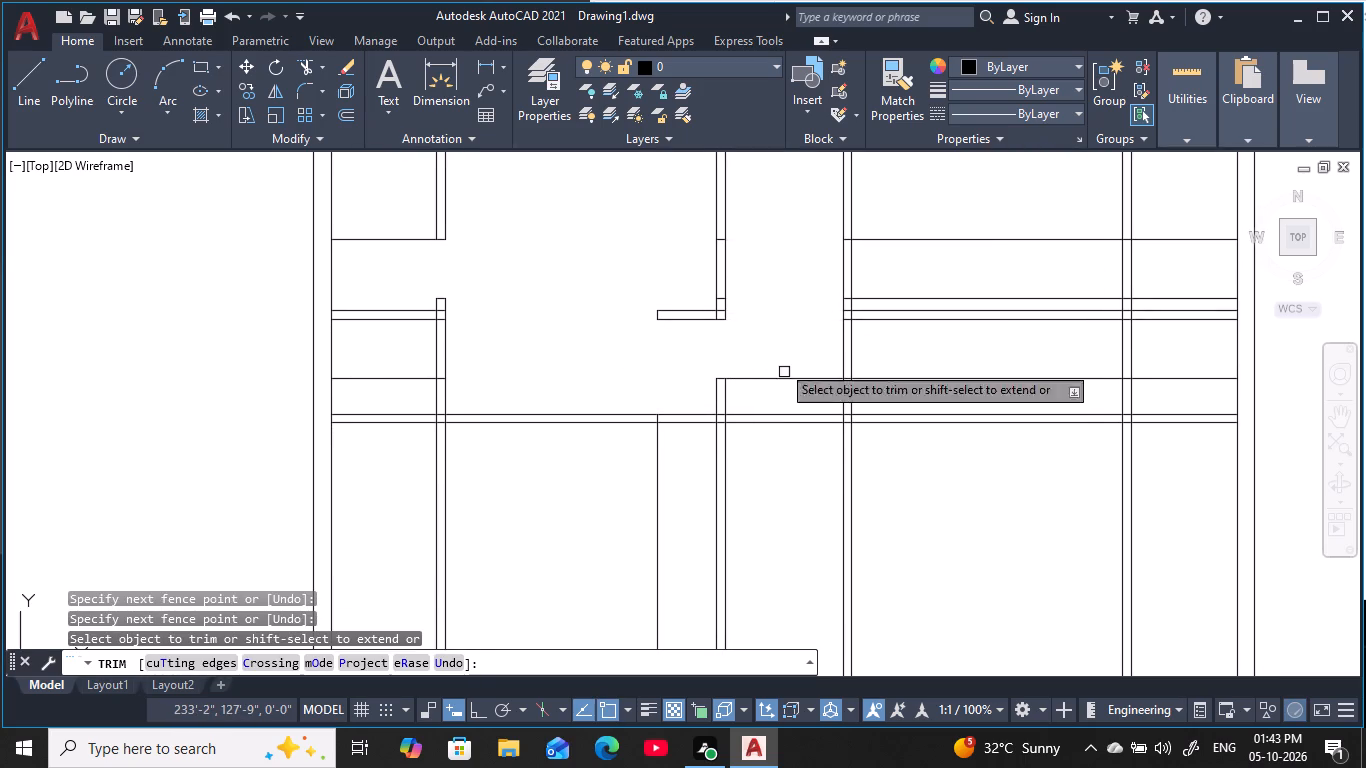
{"action": "left_click", "coordinate": [771, 316]}
{"action": "left_click", "coordinate": [777, 451]}
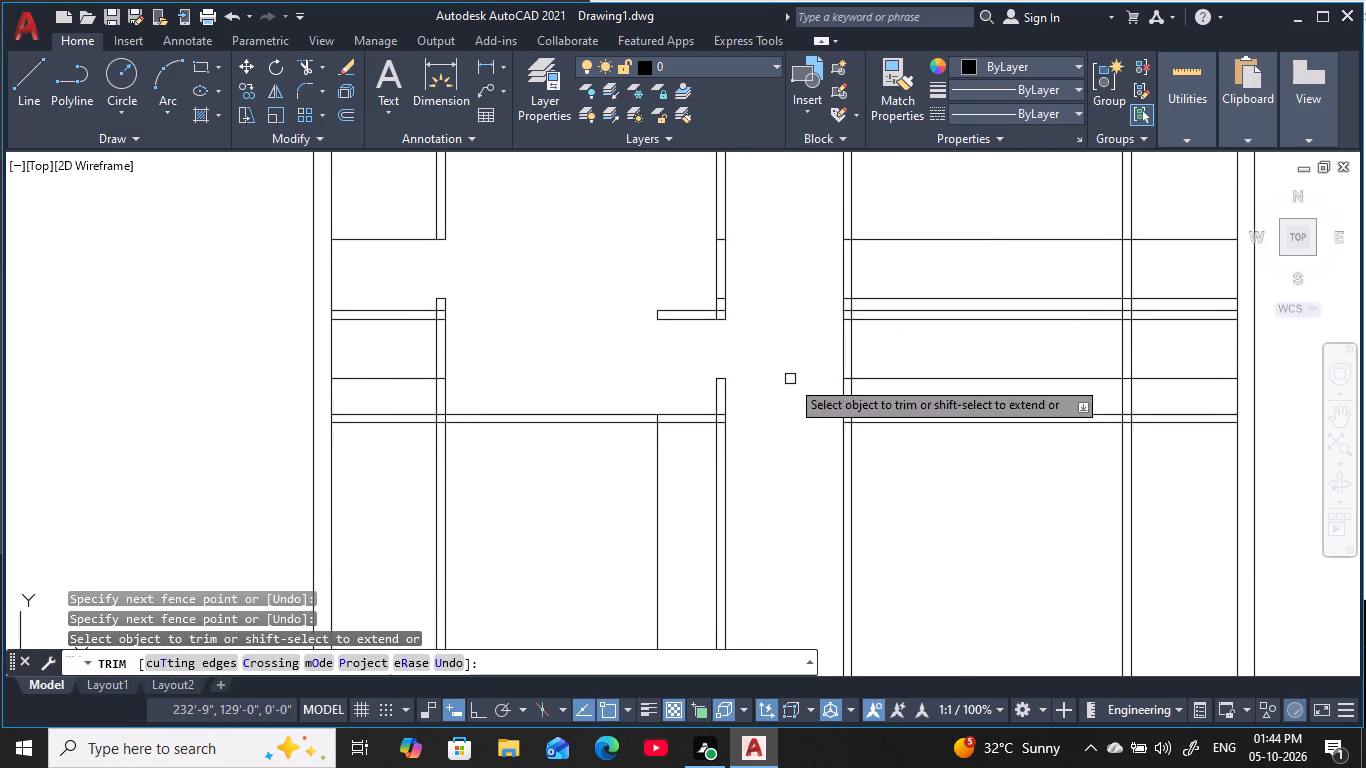
{"action": "middle_click_drag", "start_coordinate": [790, 367], "coordinate": [828, 282]}
{"action": "key", "text": "Escape"}
{"action": "key", "text": "Escape"}
{"action": "key", "text": "Escape"}
{"action": "key", "text": "Escape"}
{"action": "key", "text": "Escape"}
{"action": "middle_click_drag", "start_coordinate": [606, 290], "coordinate": [649, 345]}
{"action": "key", "text": "Escape"}
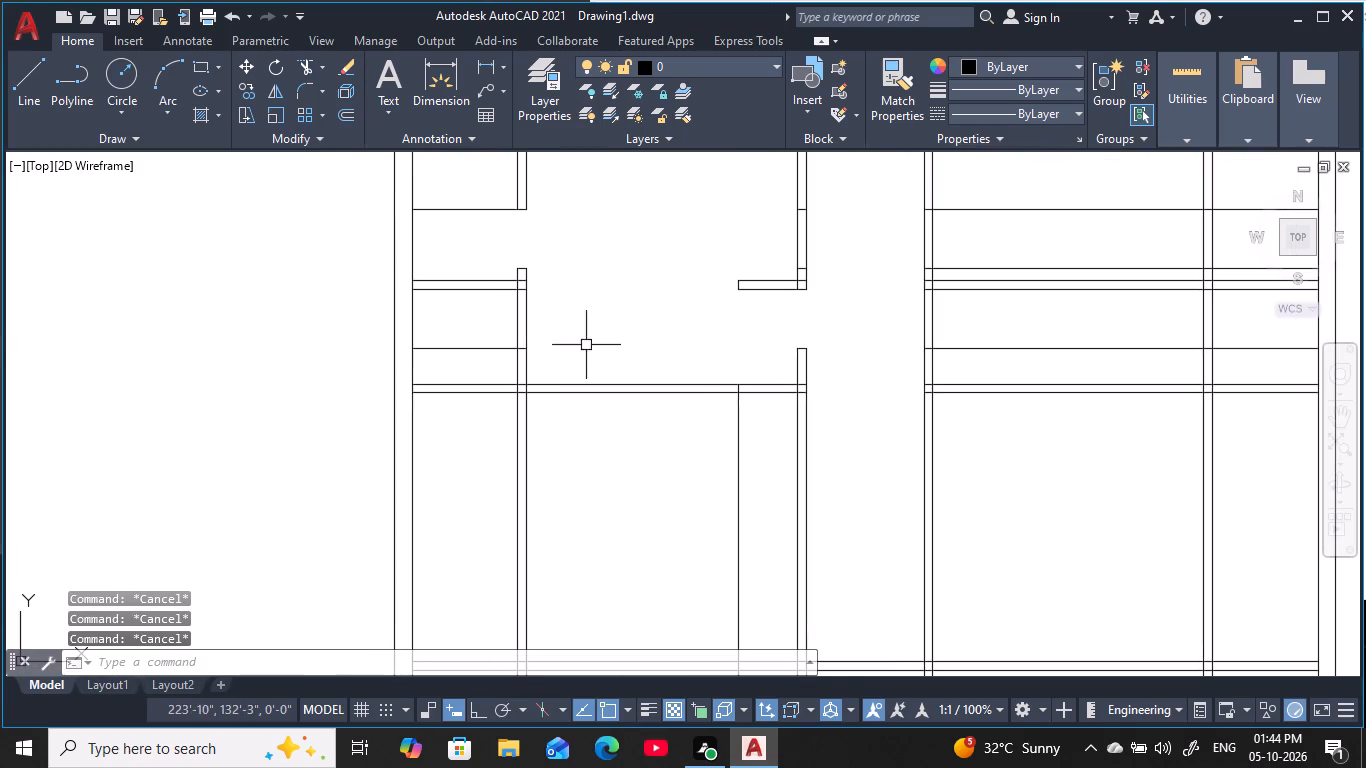
{"action": "key", "text": "Escape"}
{"action": "key", "text": "Escape"}
{"action": "key", "text": "Escape"}
{"action": "key", "text": "Escape"}
Trim the westernmost vertical partition between the two horizontal partitions, along with the 18" guide line across the west room.
{"action": "scroll", "coordinate": [620, 313], "scroll_direction": "down", "scroll_amount": 1}
{"action": "middle_click_drag", "start_coordinate": [625, 313], "coordinate": [624, 355]}
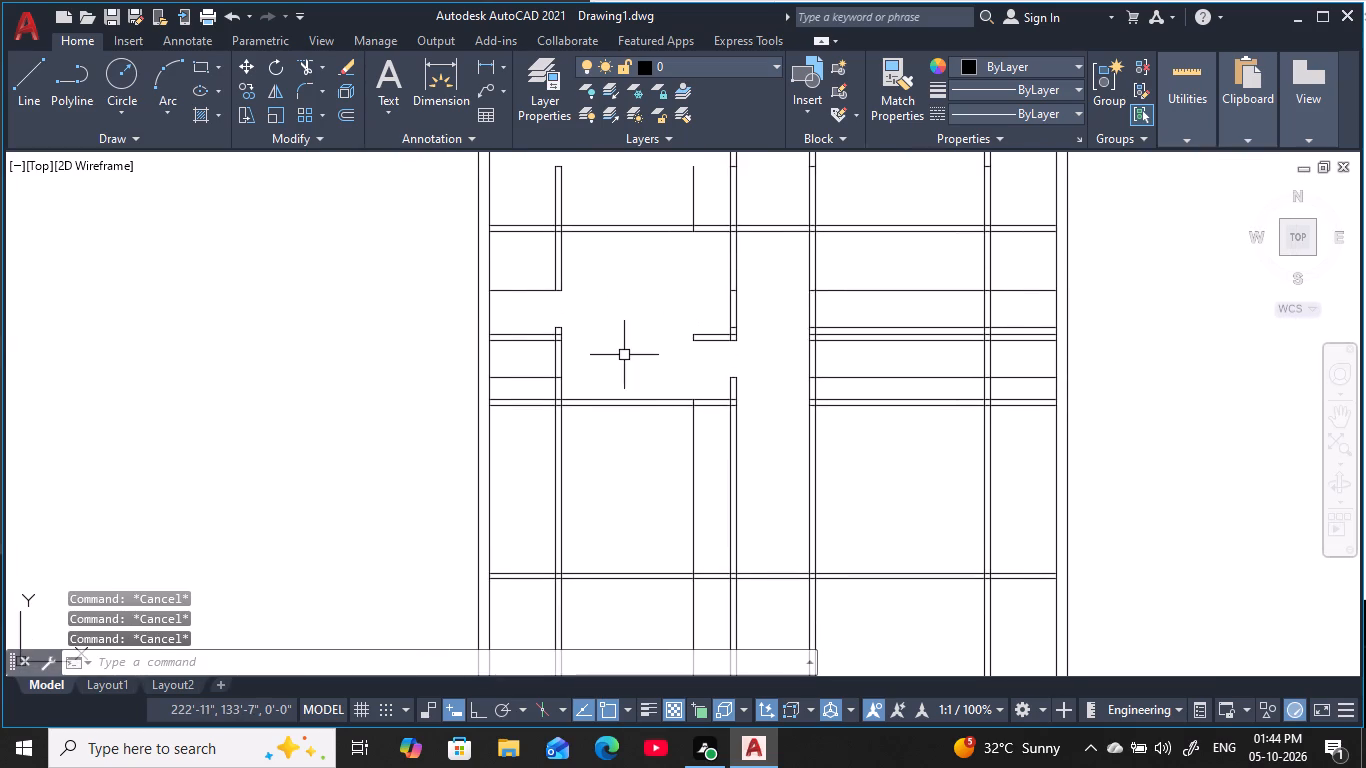
{"action": "key", "text": "Escape"}
{"action": "key", "text": "Escape"}
{"action": "key", "text": "Escape"}
{"action": "key", "text": "Escape"}
{"action": "key", "text": "Escape"}
{"action": "key", "text": "Escape"}
{"action": "key", "text": "Escape"}
{"action": "key", "text": "Escape"}
{"action": "key", "text": "Escape"}
{"action": "key", "text": "Escape"}
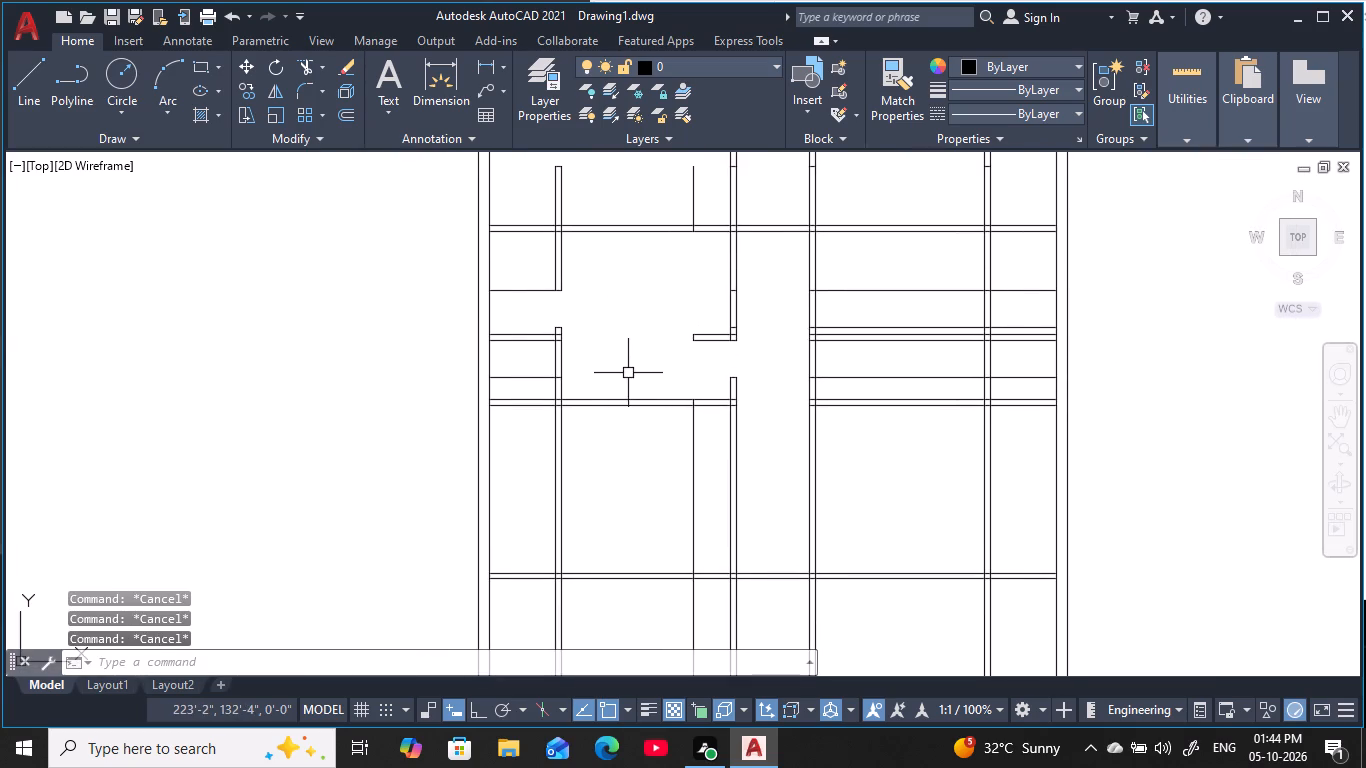
{"action": "key", "text": "Escape"}
{"action": "key", "text": "Escape"}
{"action": "key", "text": "Escape"}
{"action": "type", "text": "tr"}
{"action": "key", "text": "space"}
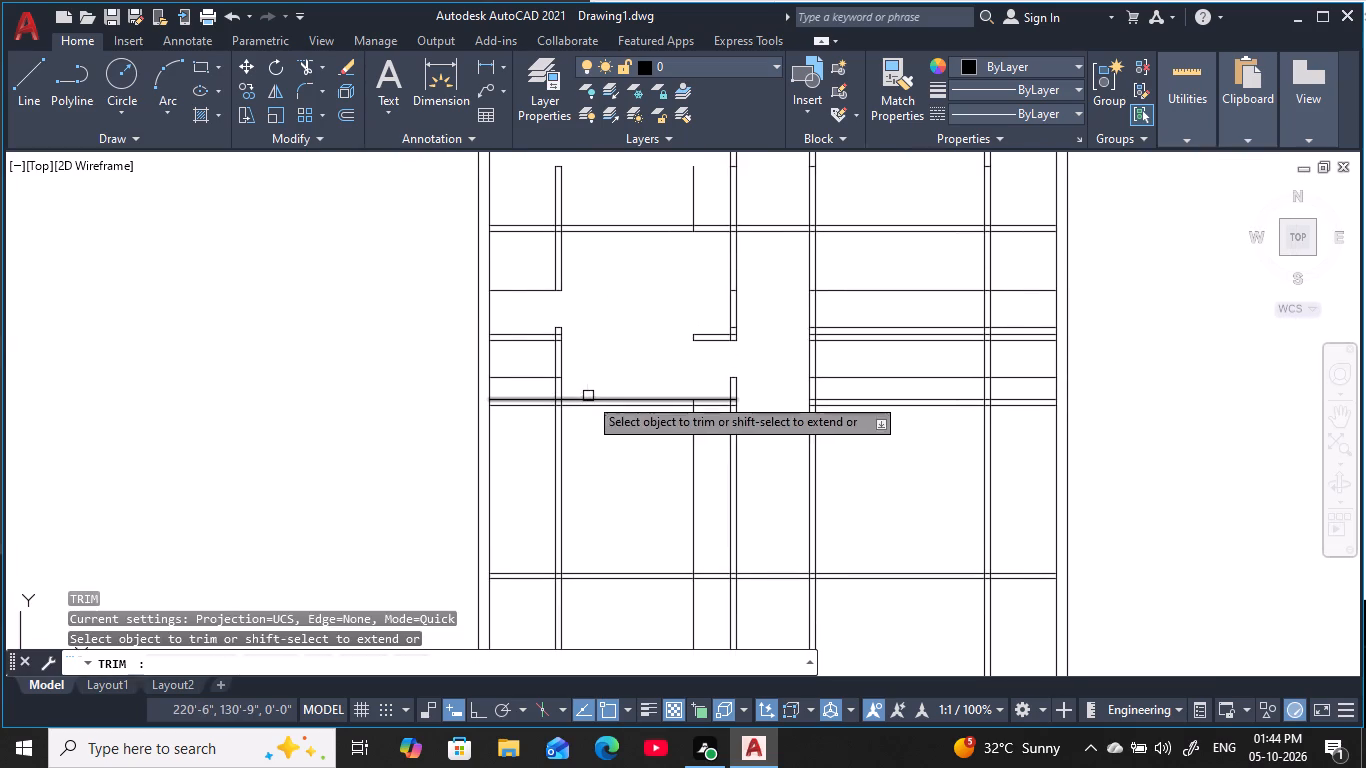
{"action": "left_click", "coordinate": [581, 369]}
{"action": "left_click", "coordinate": [521, 380]}
{"action": "left_click", "coordinate": [528, 388]}
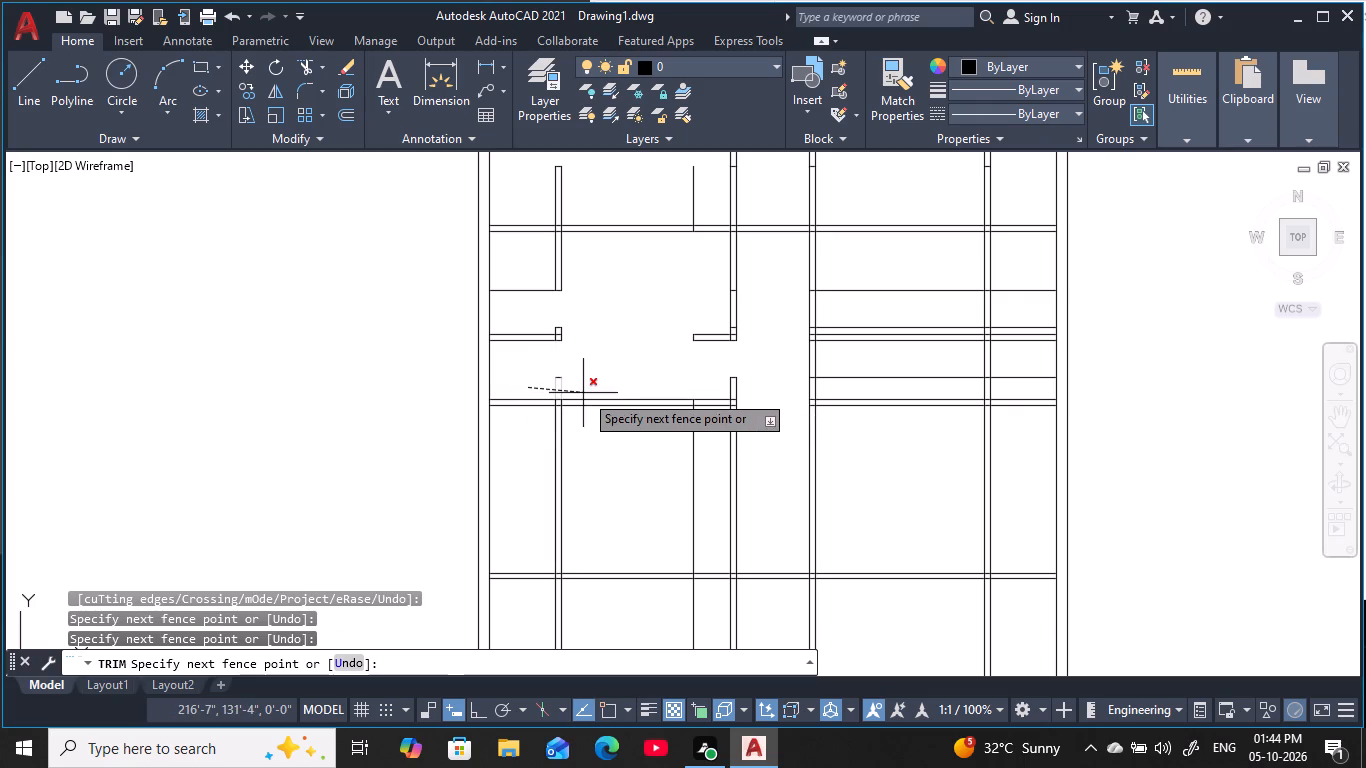
{"action": "left_click", "coordinate": [589, 390]}
{"action": "middle_click_drag", "start_coordinate": [605, 373], "coordinate": [625, 283]}
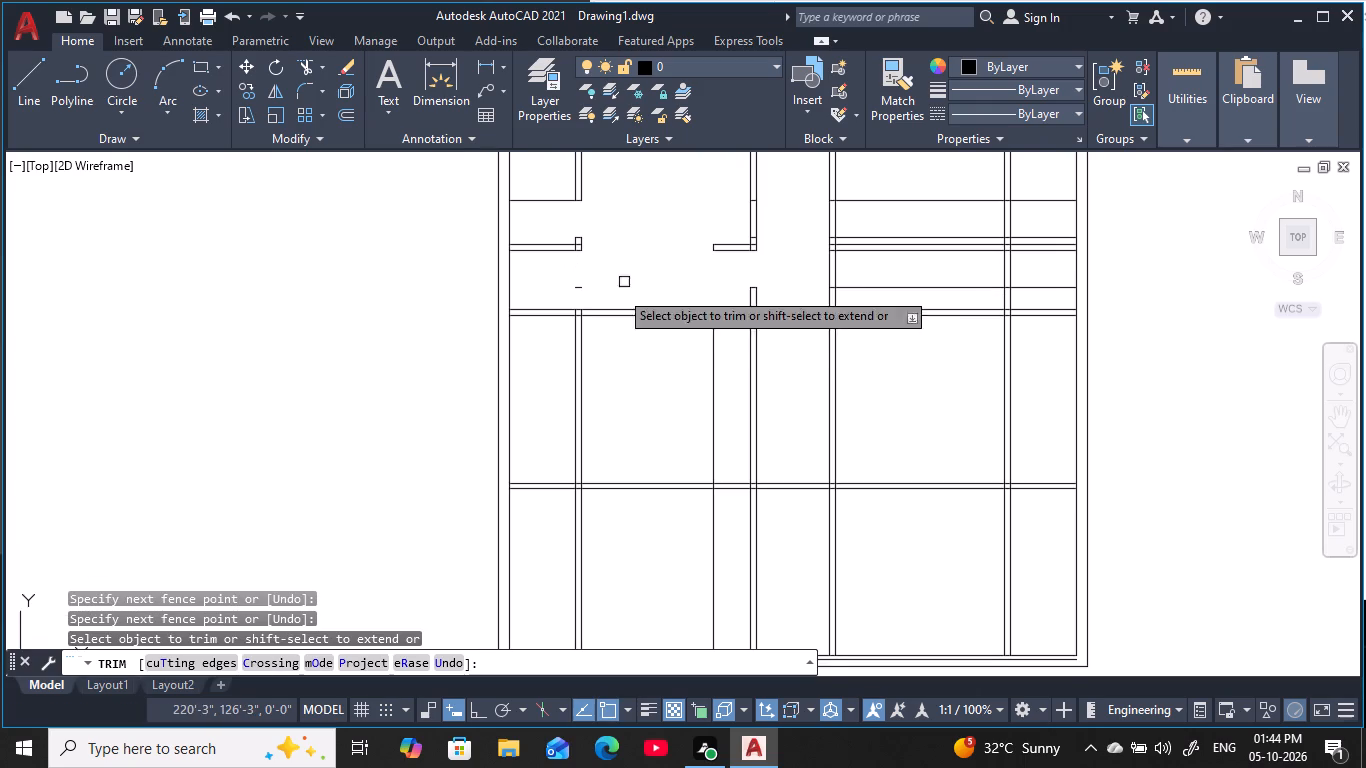
{"action": "key", "text": "Escape"}
{"action": "key", "text": "Escape"}
{"action": "key", "text": "Escape"}
Delete the leftover vertical guide line west of the corridor in the lower rooms.
{"action": "middle_click_drag", "start_coordinate": [628, 412], "coordinate": [600, 377]}
{"action": "key", "text": "Escape"}
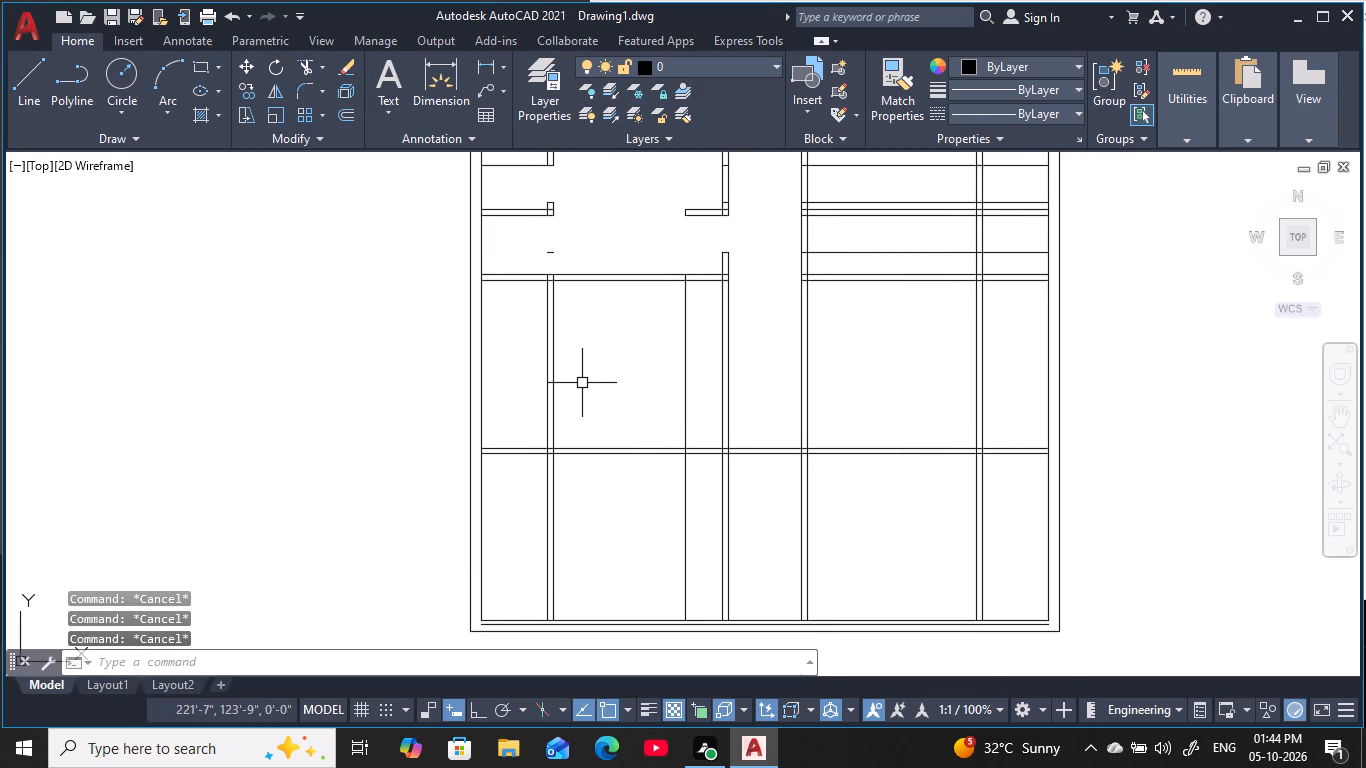
{"action": "key", "text": "Escape"}
{"action": "key", "text": "Escape"}
{"action": "key", "text": "Escape"}
{"action": "key", "text": "Escape"}
{"action": "middle_click_drag", "start_coordinate": [608, 386], "coordinate": [599, 380]}
{"action": "key", "text": "Escape"}
{"action": "key", "text": "Escape"}
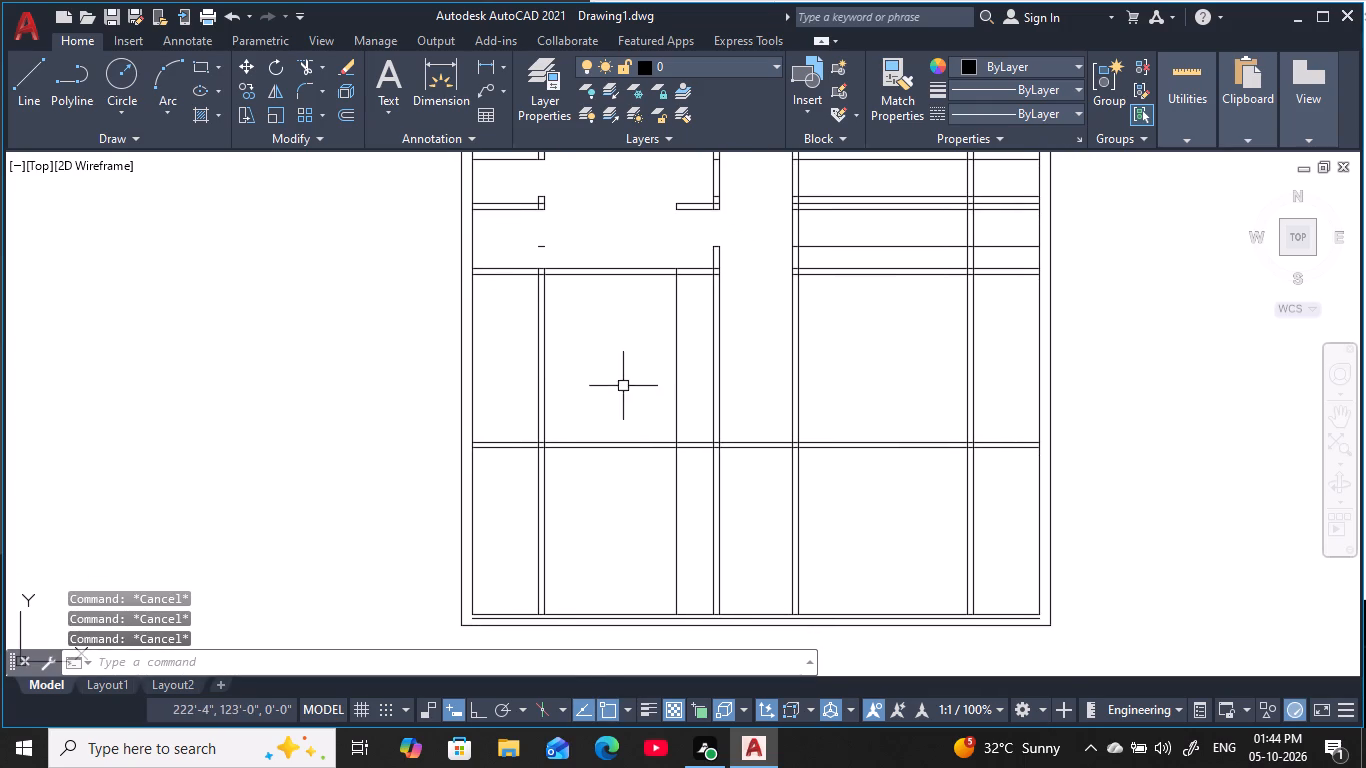
{"action": "left_click", "coordinate": [690, 375]}
{"action": "left_click", "coordinate": [626, 369]}
{"action": "key", "text": "Delete"}
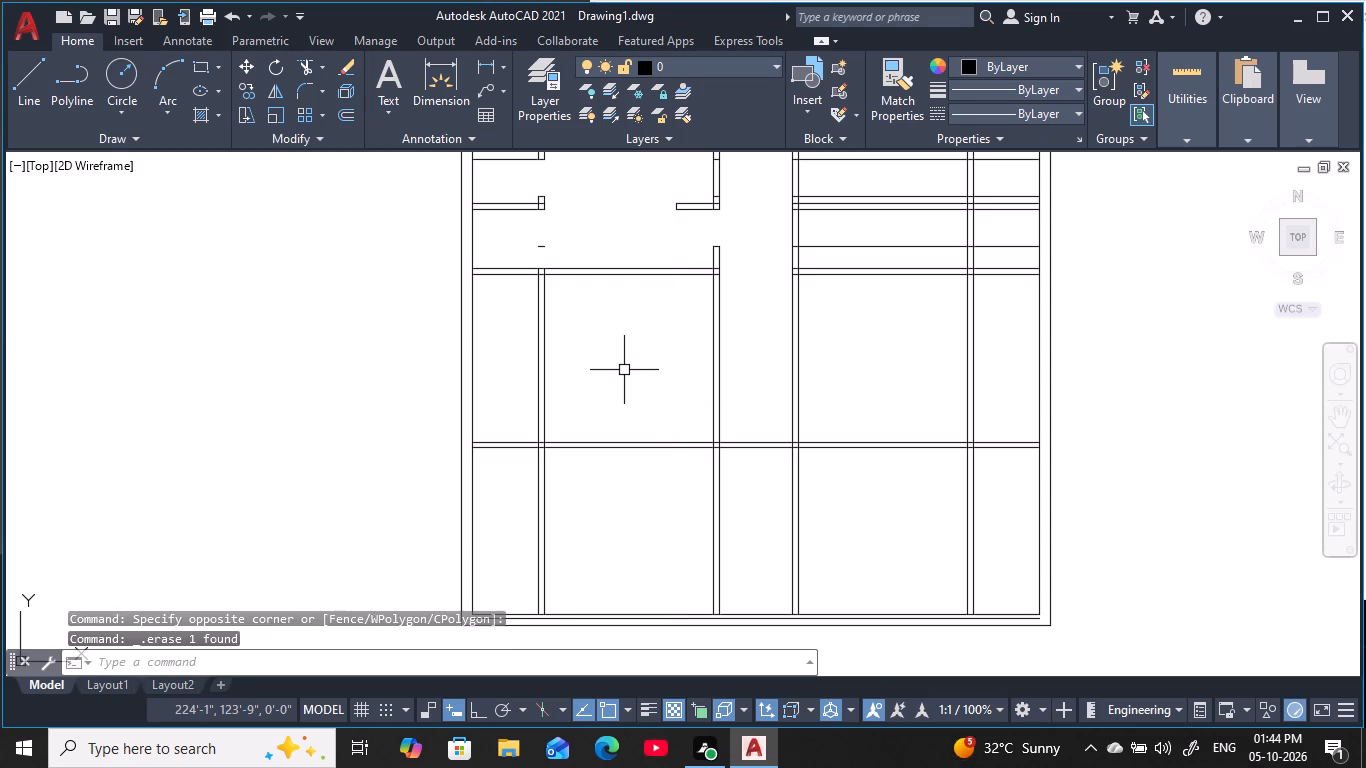
Offset the upper line of the lower full-width horizontal partition 7' north into the rooms above.
{"action": "key", "text": "Escape"}
{"action": "key", "text": "Escape"}
{"action": "key", "text": "Escape"}
{"action": "key", "text": "Escape"}
{"action": "key", "text": "Escape"}
{"action": "key", "text": "Escape"}
{"action": "key", "text": "o"}
{"action": "key", "text": "space"}
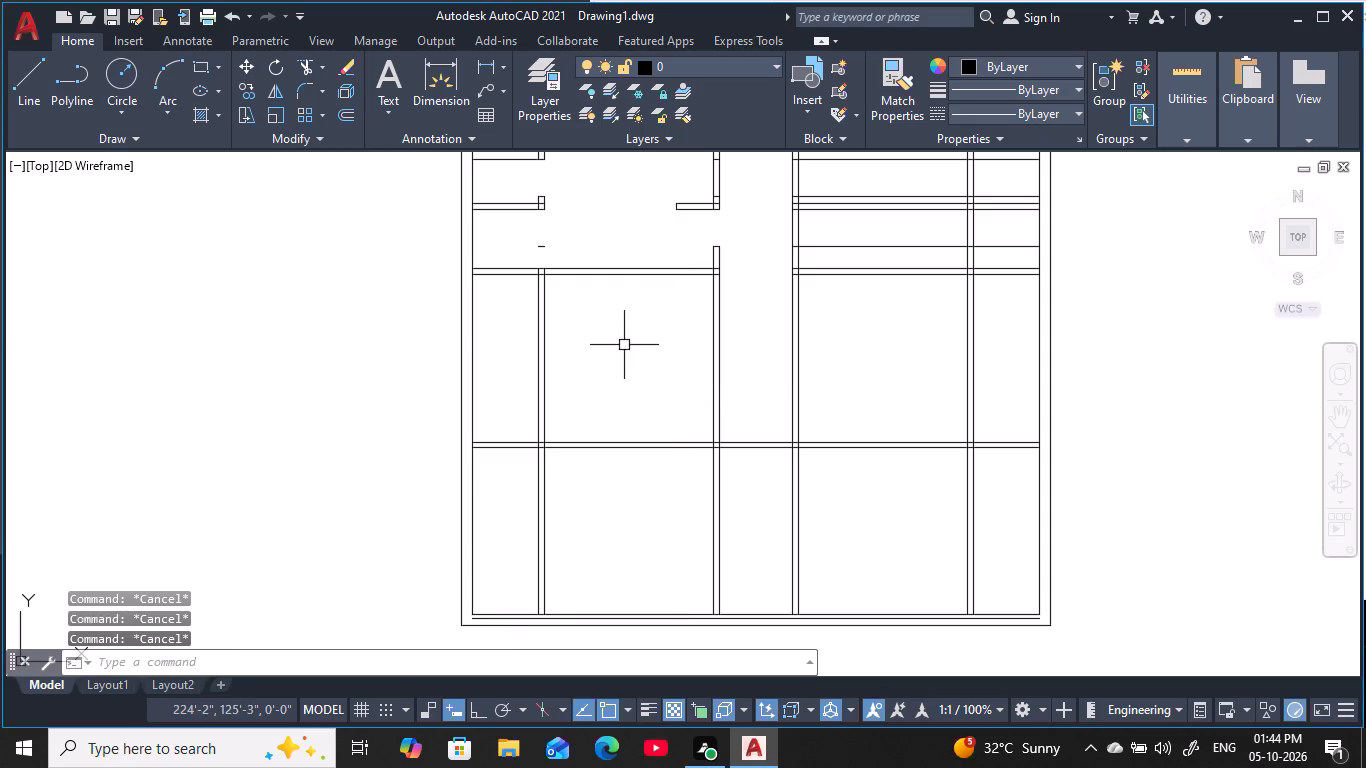
{"action": "key", "text": "7"}
{"action": "key", "text": "apostrophe"}
{"action": "key", "text": "space"}
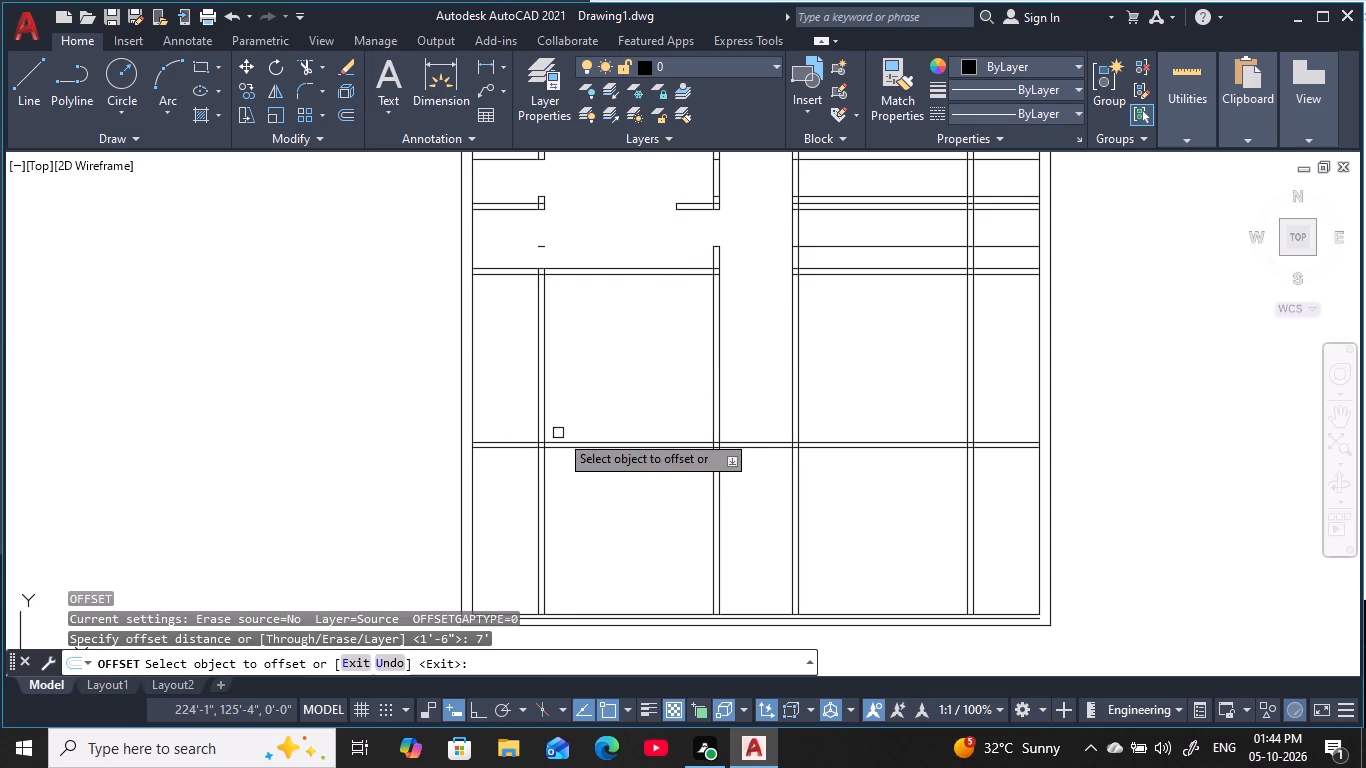
{"action": "left_click", "coordinate": [577, 438]}
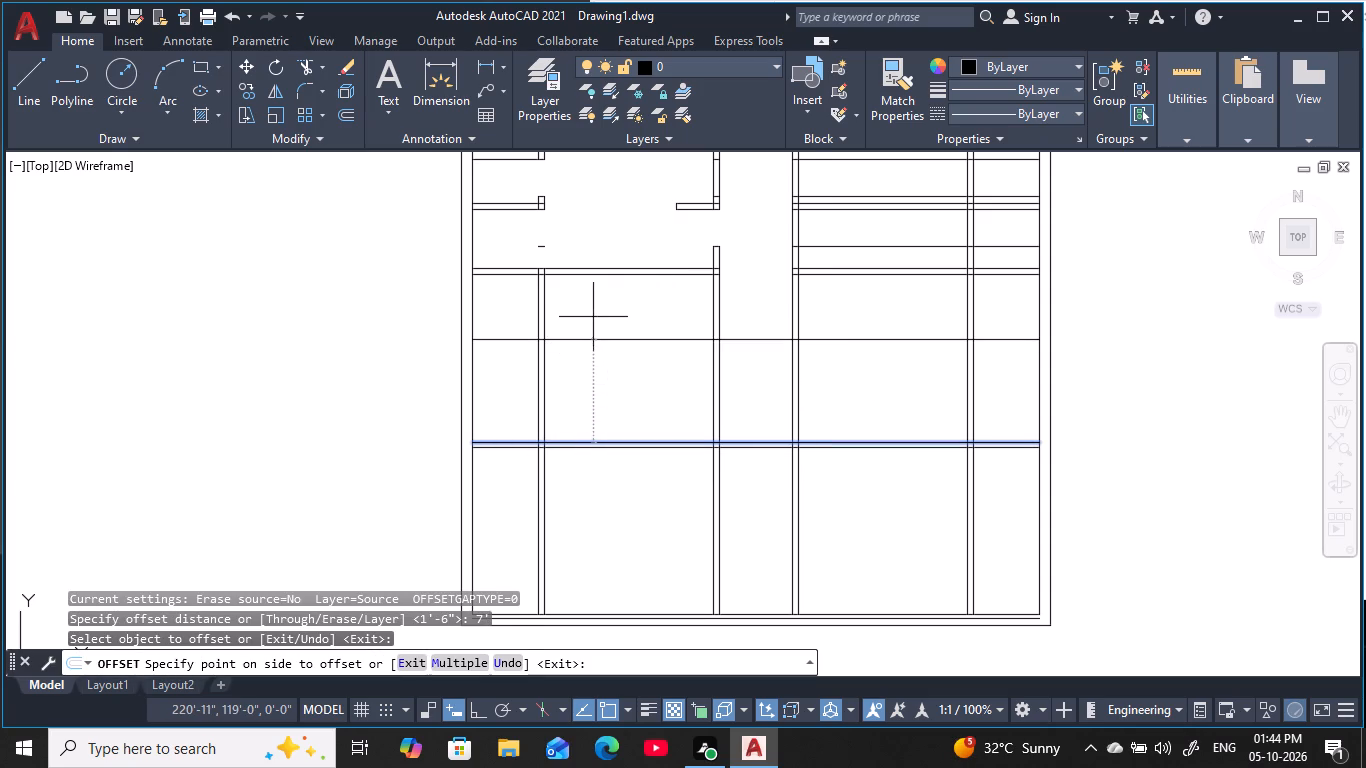
{"action": "left_click", "coordinate": [593, 317]}
{"action": "key", "text": "Escape"}
{"action": "key", "text": "Escape"}
{"action": "key", "text": "Escape"}
{"action": "key", "text": "Escape"}
{"action": "key", "text": "Escape"}
{"action": "key", "text": "Escape"}
{"action": "key", "text": "Escape"}
{"action": "key", "text": "Escape"}
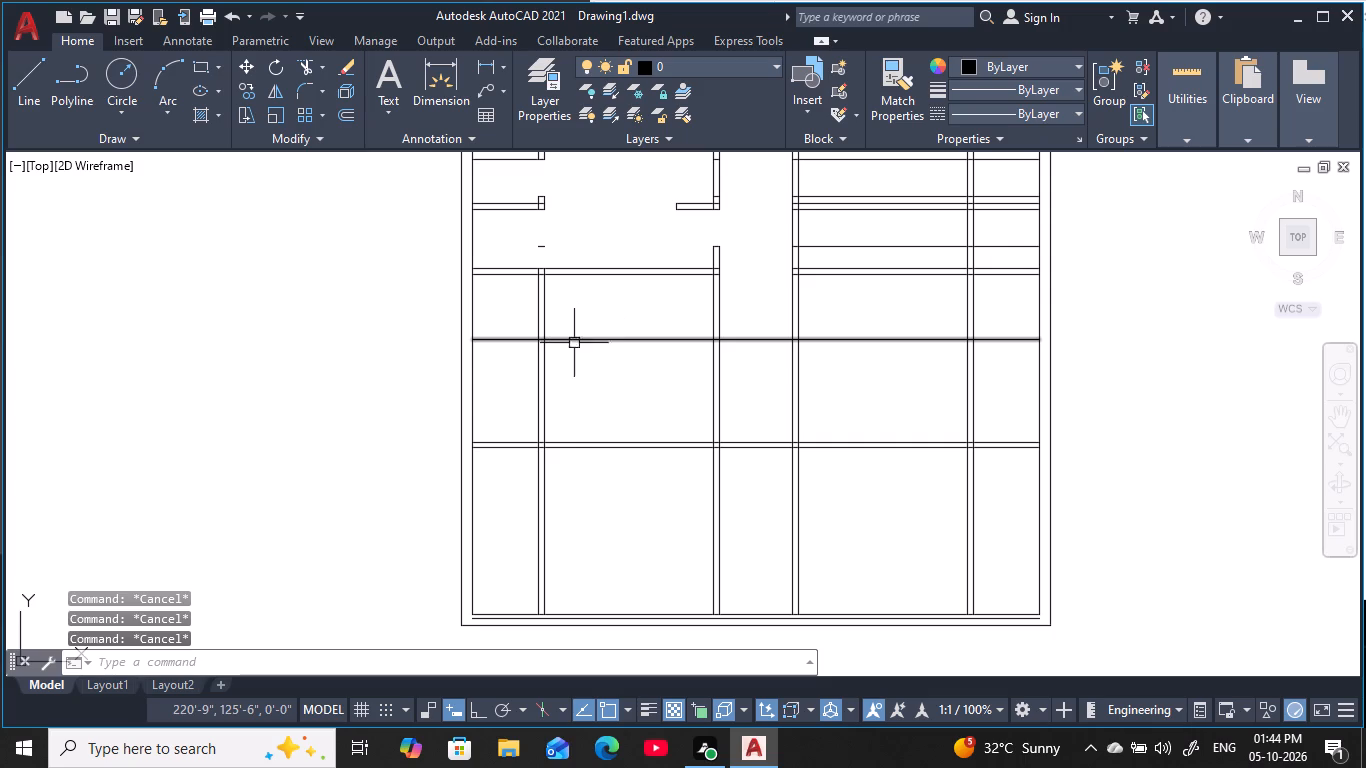
{"action": "key", "text": "Escape"}
{"action": "key", "text": "Escape"}
Offset the new horizontal line 4.5" north to give the new partition its thickness.
{"action": "key", "text": "o"}
{"action": "key", "text": "space"}
{"action": "type", "text": "4.5"}
{"action": "key", "text": "space"}
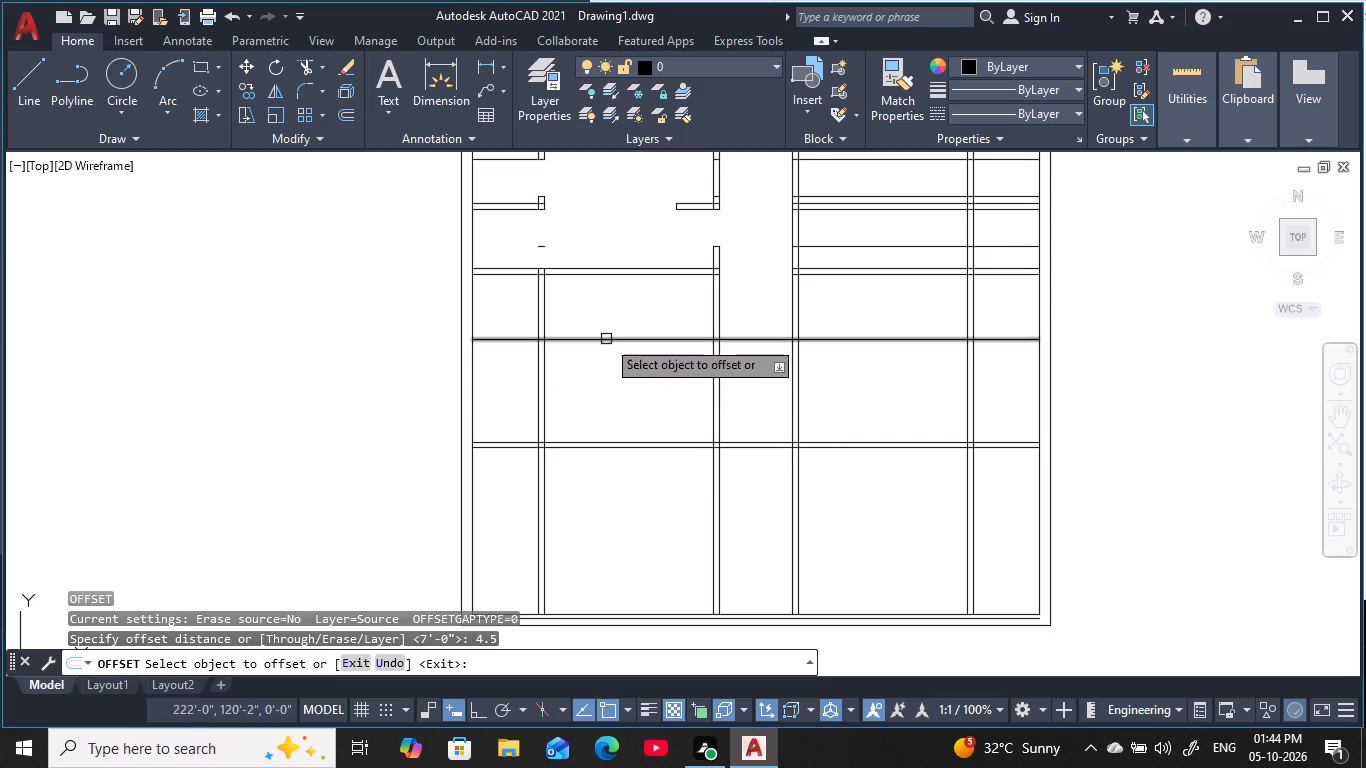
{"action": "left_click", "coordinate": [606, 342]}
{"action": "left_click", "coordinate": [615, 303]}
{"action": "key", "text": "Escape"}
{"action": "key", "text": "Escape"}
{"action": "key", "text": "Escape"}
{"action": "key", "text": "Escape"}
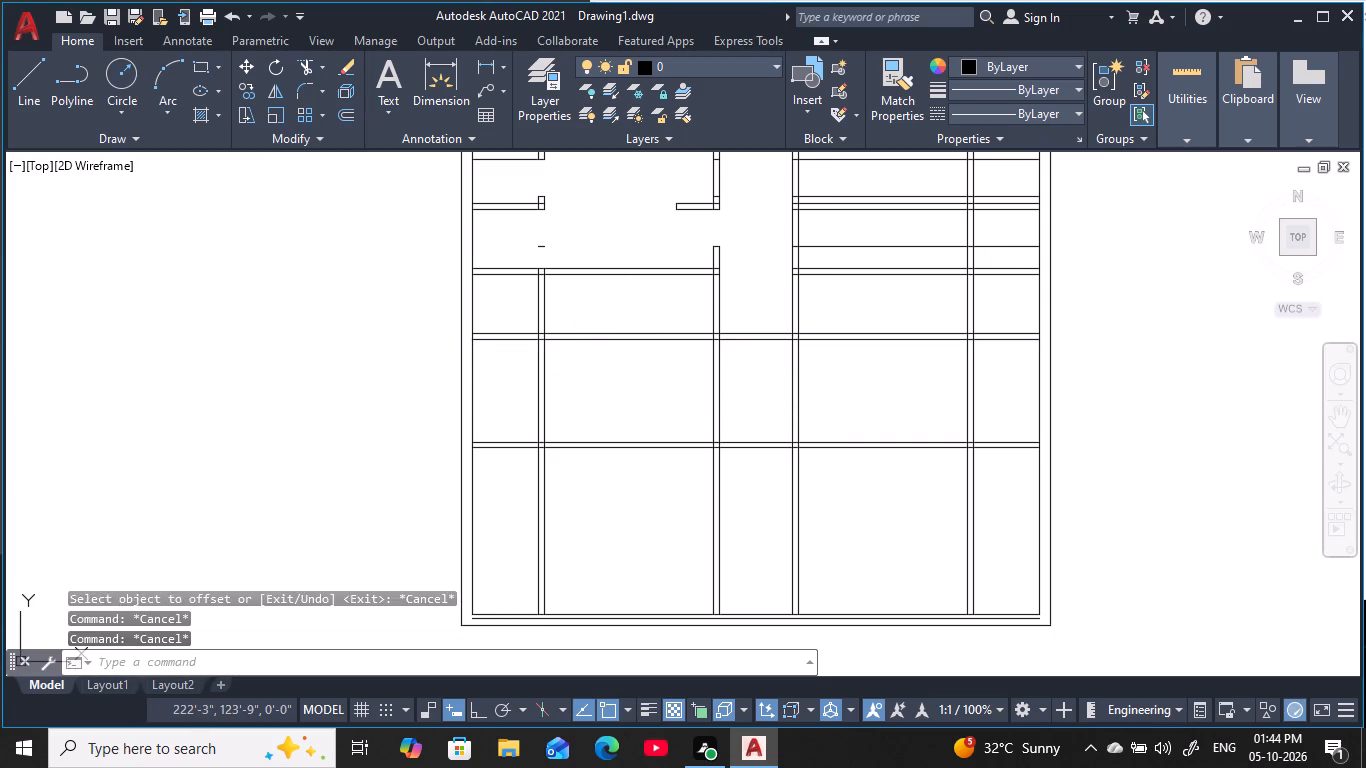
{"action": "key", "text": "Escape"}
{"action": "key", "text": "Escape"}
{"action": "key", "text": "Escape"}
{"action": "key", "text": "Escape"}
{"action": "key", "text": "Escape"}
{"action": "key", "text": "Escape"}
{"action": "key", "text": "Escape"}
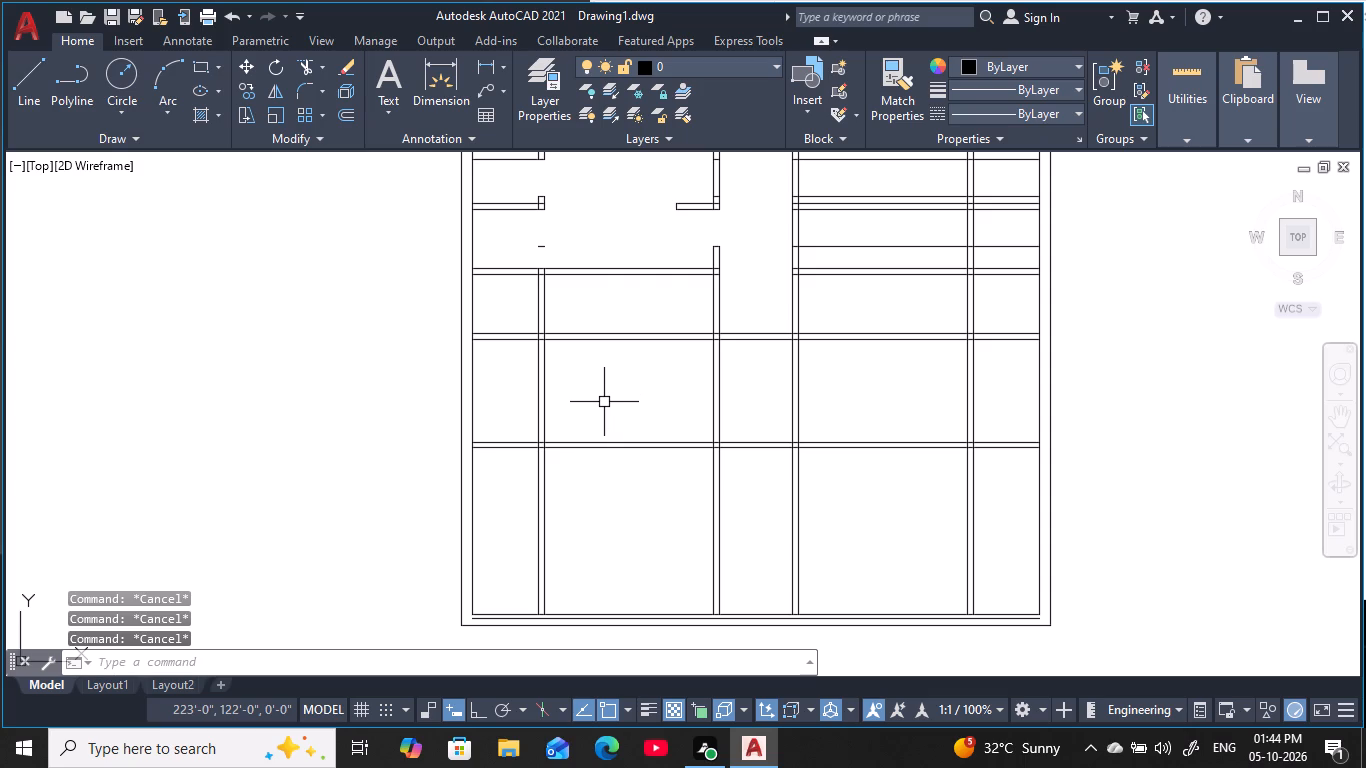
{"action": "key", "text": "Escape"}
{"action": "key", "text": "Escape"}
{"action": "key", "text": "Escape"}
{"action": "key", "text": "Escape"}
{"action": "key", "text": "Escape"}
Offset the new partition's lower line 6" south as a guide for the start of an opening.
{"action": "type", "text": "o"}
{"action": "key", "text": "space"}
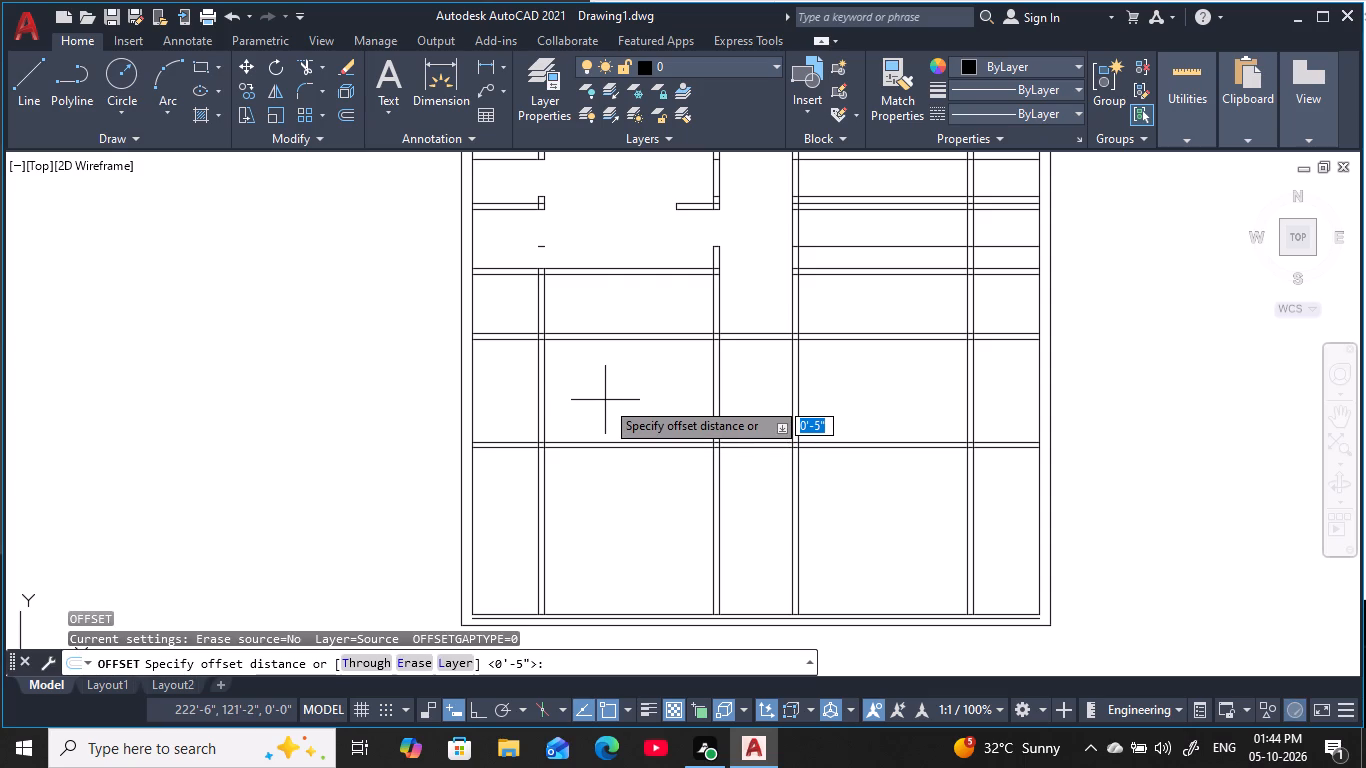
{"action": "type", "text": "6"}
{"action": "key", "text": "space"}
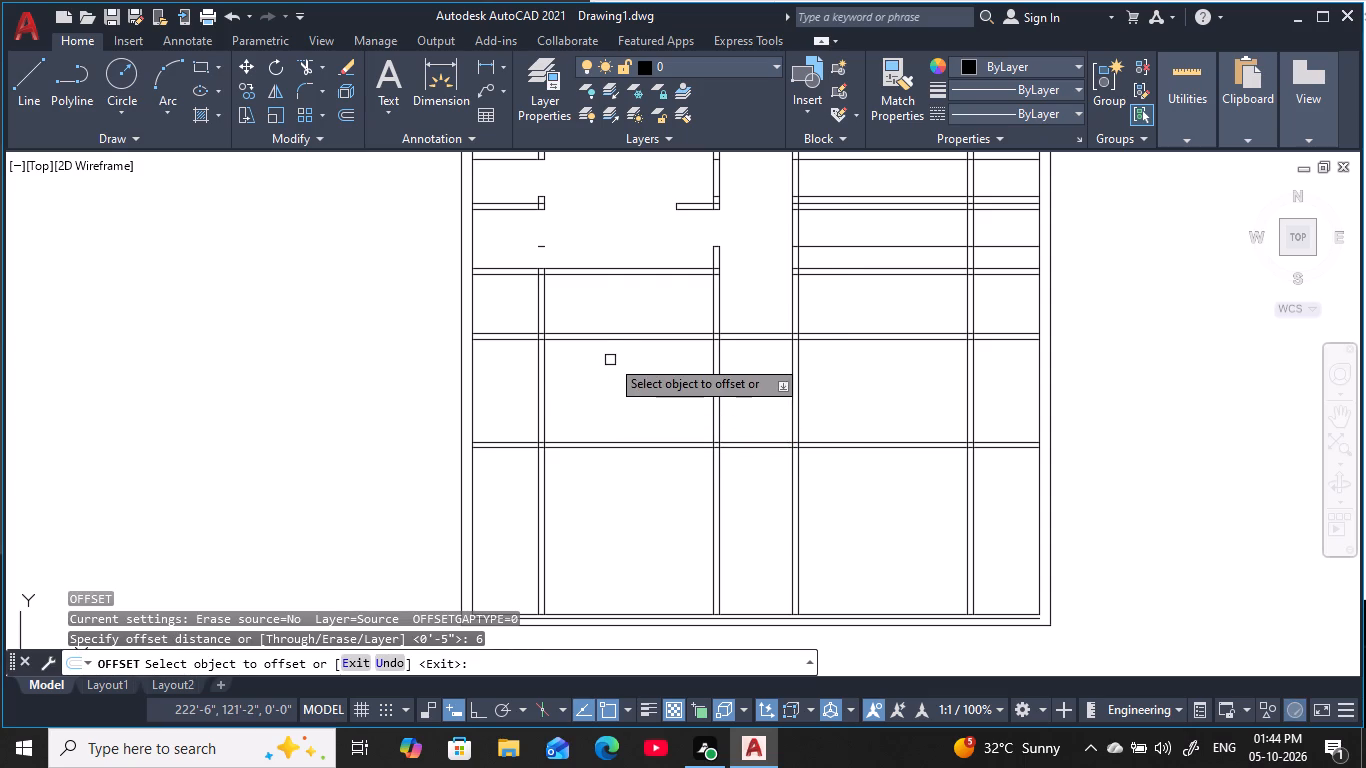
{"action": "left_click", "coordinate": [607, 343]}
{"action": "left_click", "coordinate": [620, 435]}
{"action": "key", "text": "Escape"}
{"action": "key", "text": "Escape"}
{"action": "key", "text": "Escape"}
{"action": "key", "text": "Escape"}
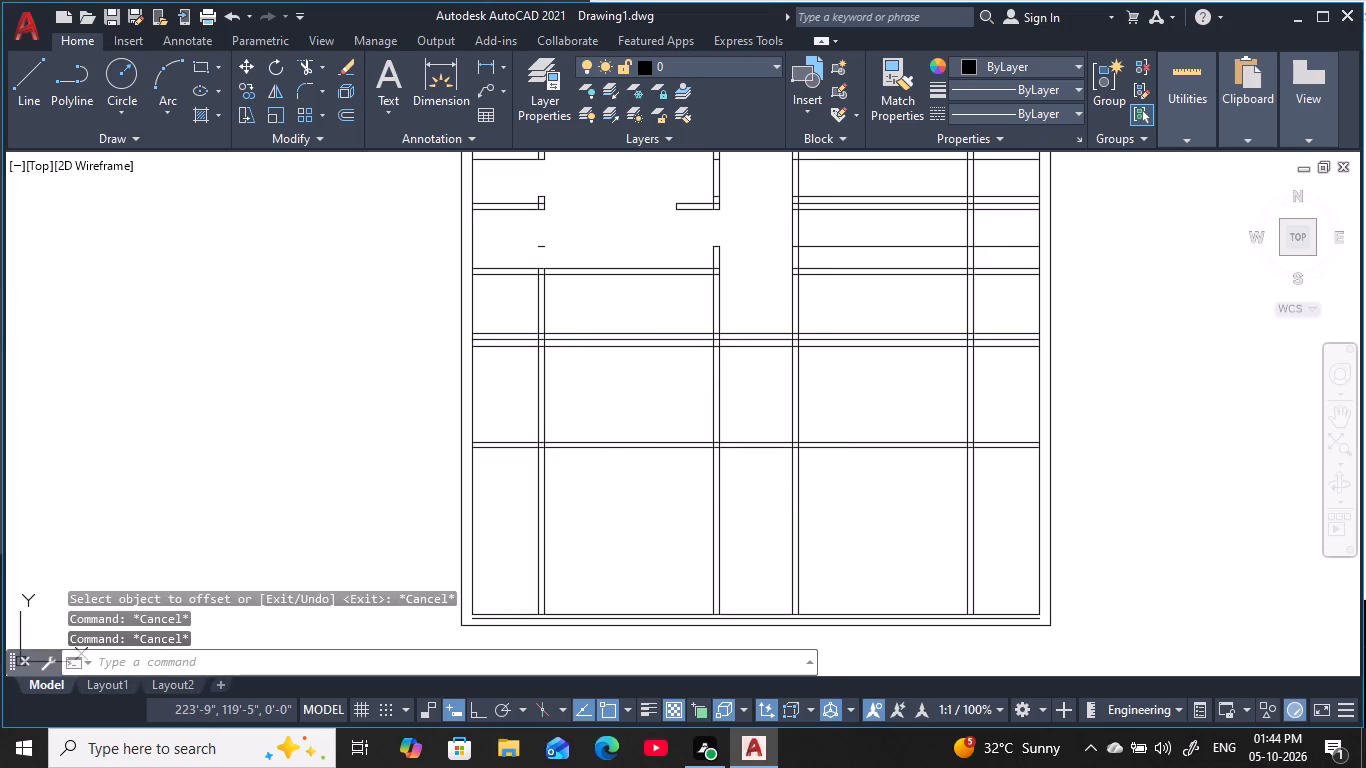
{"action": "key", "text": "Escape"}
{"action": "key", "text": "Escape"}
Offset the 6" guide line 2'6" south to mark the other side of the opening.
{"action": "type", "text": "o"}
{"action": "key", "text": "space"}
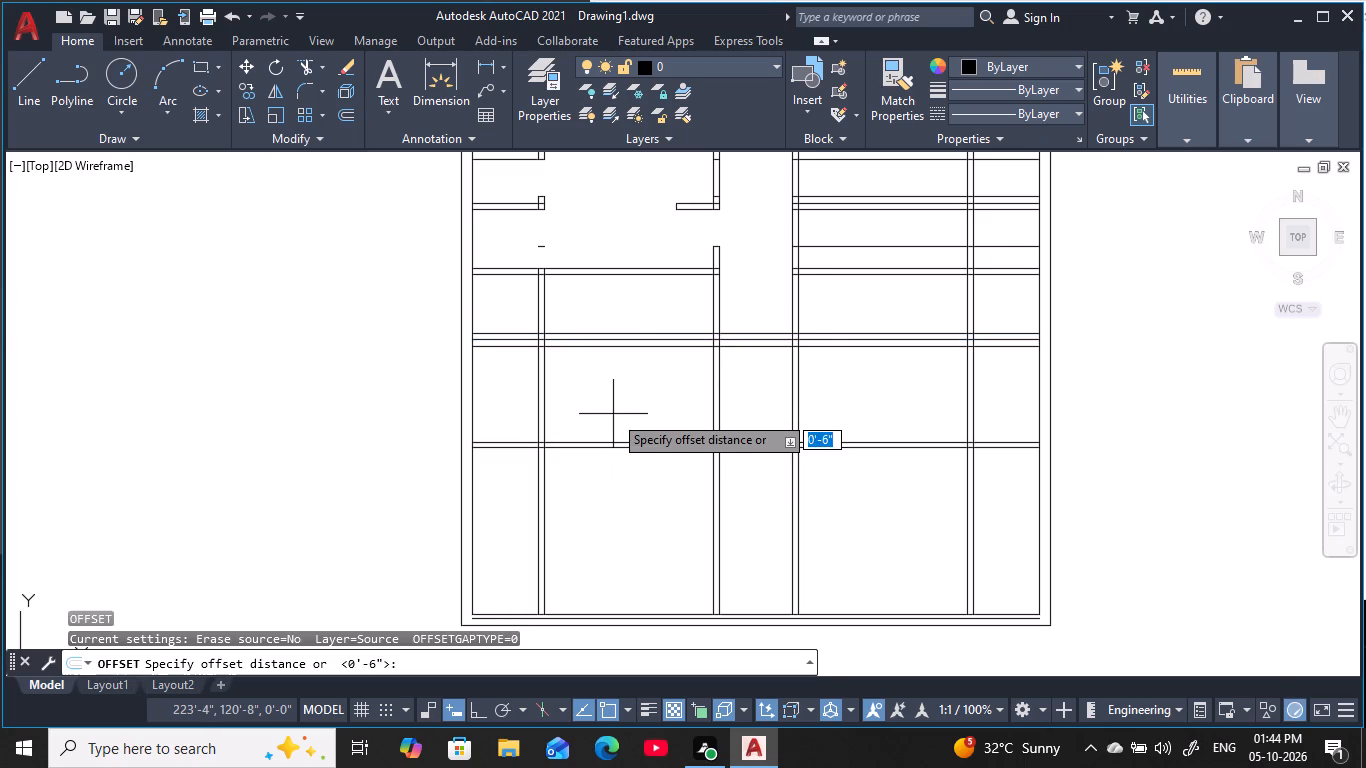
{"action": "key", "text": "2"}
{"action": "type", "text": "'6"}
{"action": "key", "text": "space"}
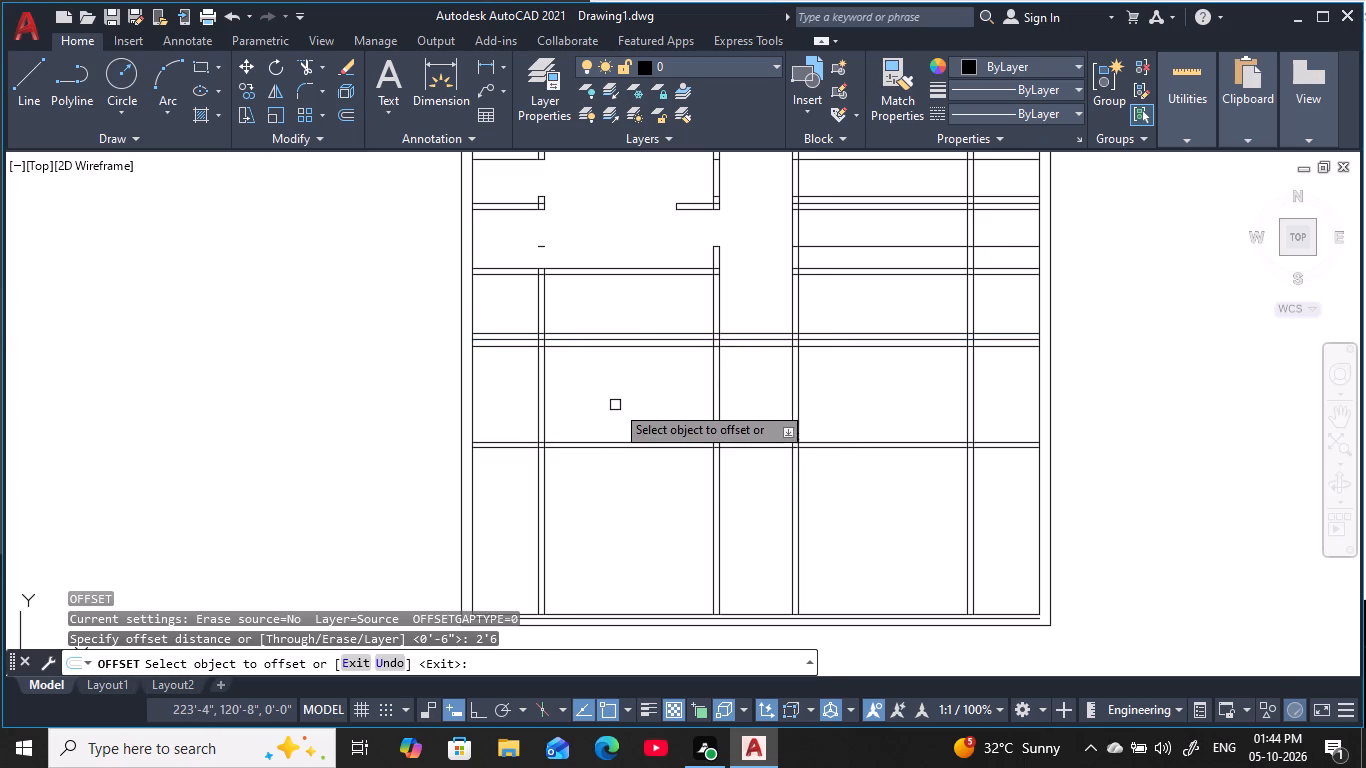
{"action": "left_click", "coordinate": [616, 349]}
{"action": "left_click", "coordinate": [612, 441]}
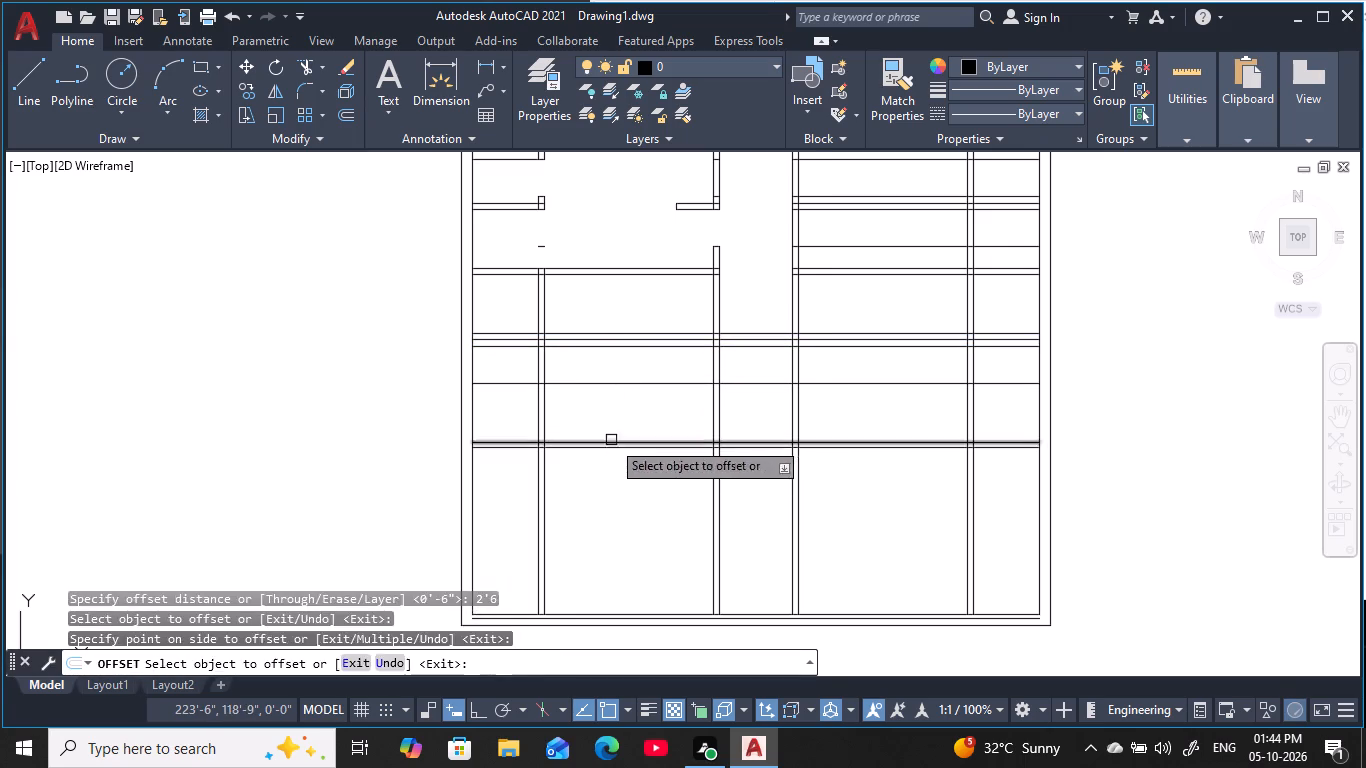
{"action": "key", "text": "Escape"}
{"action": "key", "text": "Escape"}
{"action": "key", "text": "Escape"}
{"action": "key", "text": "Escape"}
{"action": "key", "text": "Escape"}
{"action": "key", "text": "Escape"}
Trim the westernmost vertical partition between the two guides for a 2'6" opening, and trim both guides across the west and middle rooms.
{"action": "type", "text": "tr"}
{"action": "key", "text": "space"}
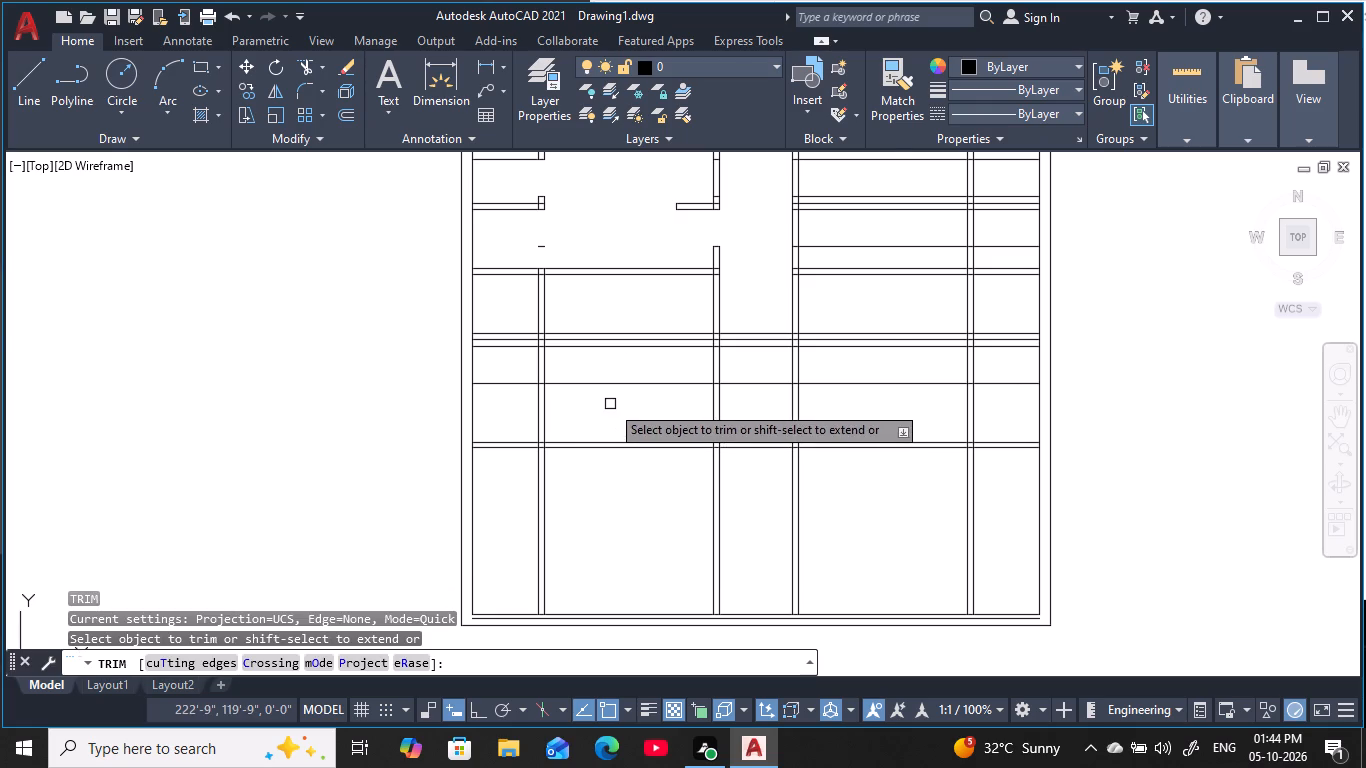
{"action": "left_click", "coordinate": [620, 400]}
{"action": "left_click", "coordinate": [600, 366]}
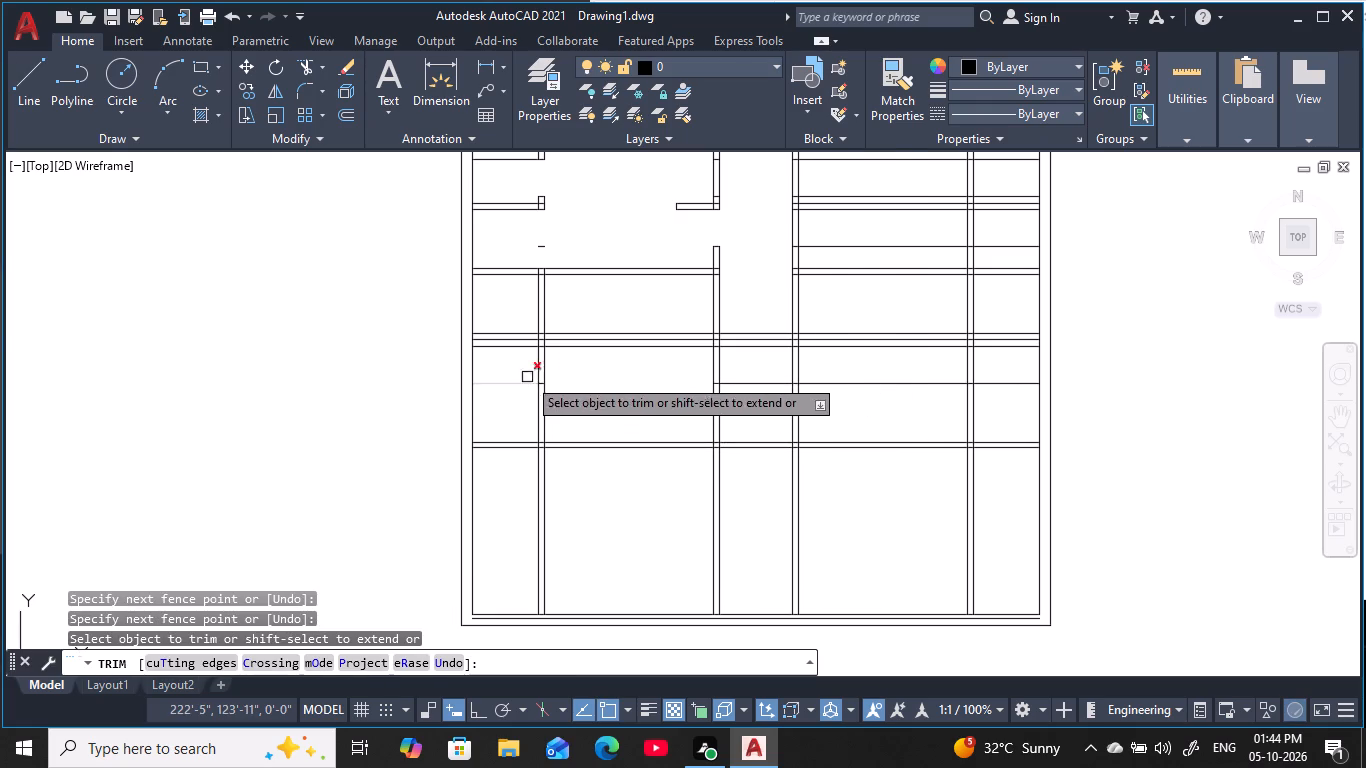
{"action": "left_click", "coordinate": [556, 374]}
{"action": "double_click", "coordinate": [521, 374]}
{"action": "left_click", "coordinate": [517, 394]}
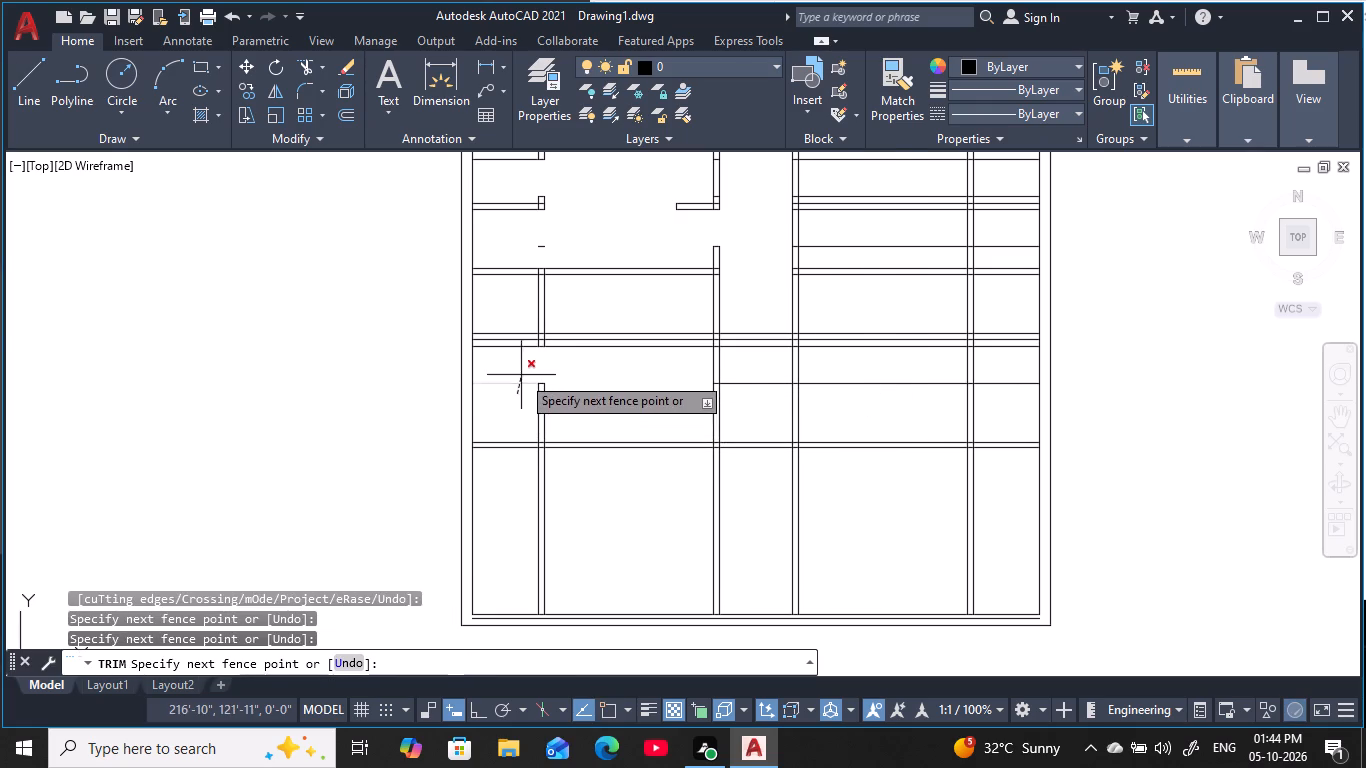
{"action": "left_click", "coordinate": [521, 375]}
{"action": "scroll", "coordinate": [512, 345], "scroll_direction": "up", "scroll_amount": 1}
{"action": "left_click", "coordinate": [512, 345]}
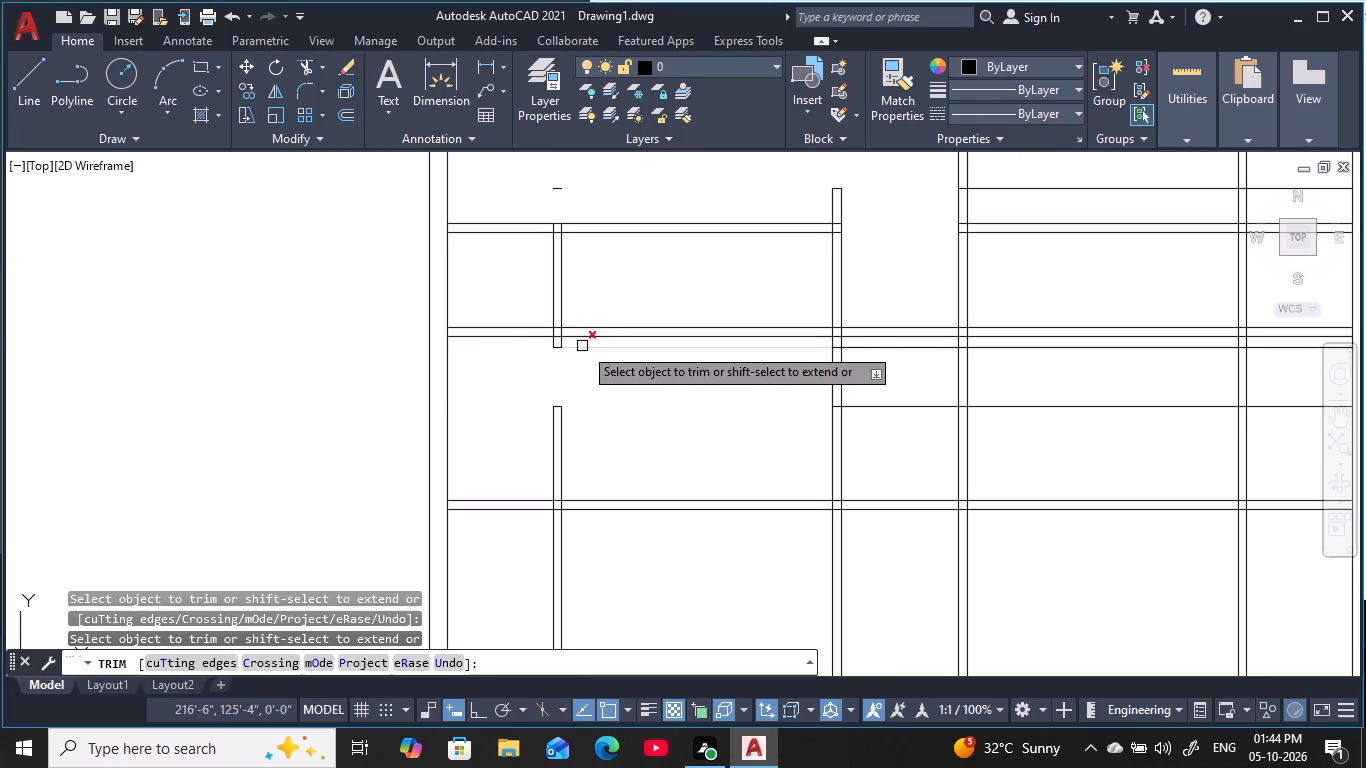
{"action": "left_click", "coordinate": [586, 351]}
{"action": "key", "text": "Escape"}
{"action": "key", "text": "Escape"}
{"action": "key", "text": "Escape"}
{"action": "key", "text": "Escape"}
{"action": "key", "text": "Escape"}
{"action": "key", "text": "Escape"}
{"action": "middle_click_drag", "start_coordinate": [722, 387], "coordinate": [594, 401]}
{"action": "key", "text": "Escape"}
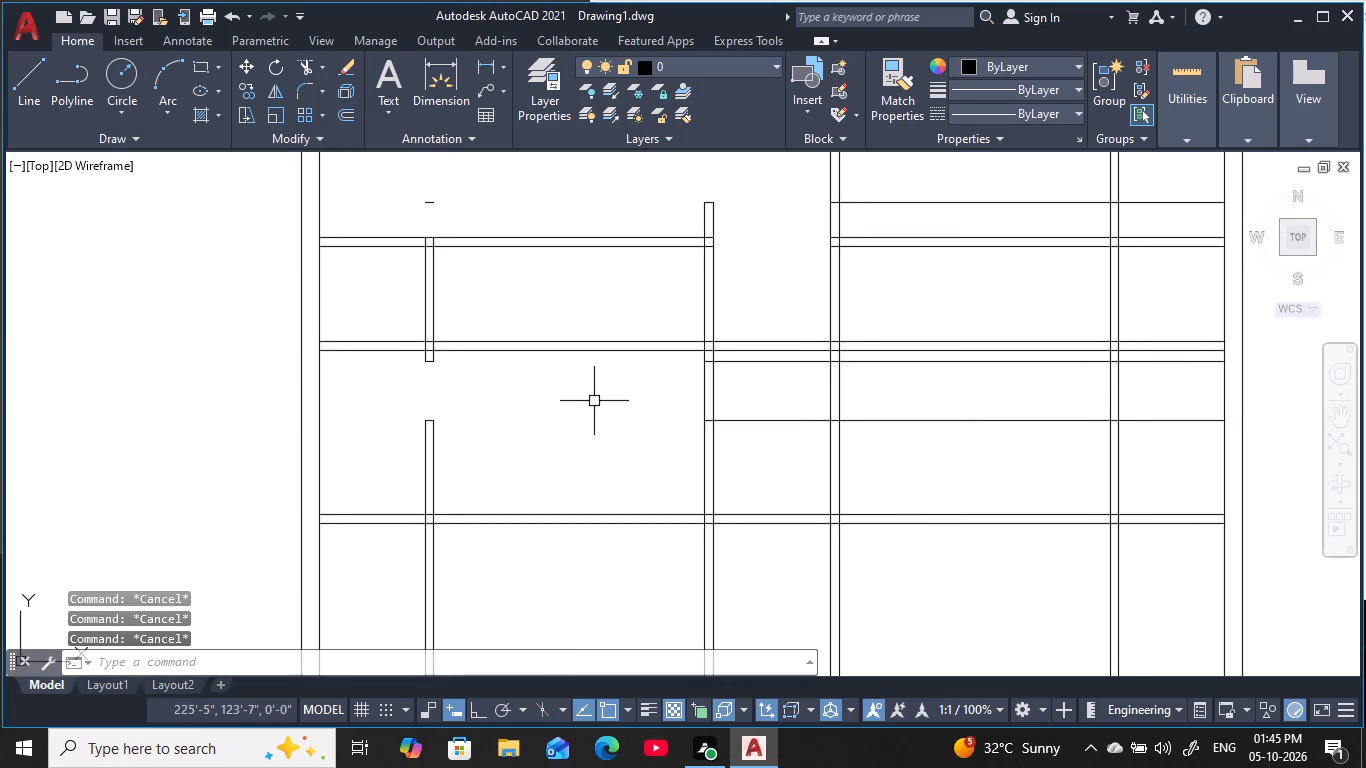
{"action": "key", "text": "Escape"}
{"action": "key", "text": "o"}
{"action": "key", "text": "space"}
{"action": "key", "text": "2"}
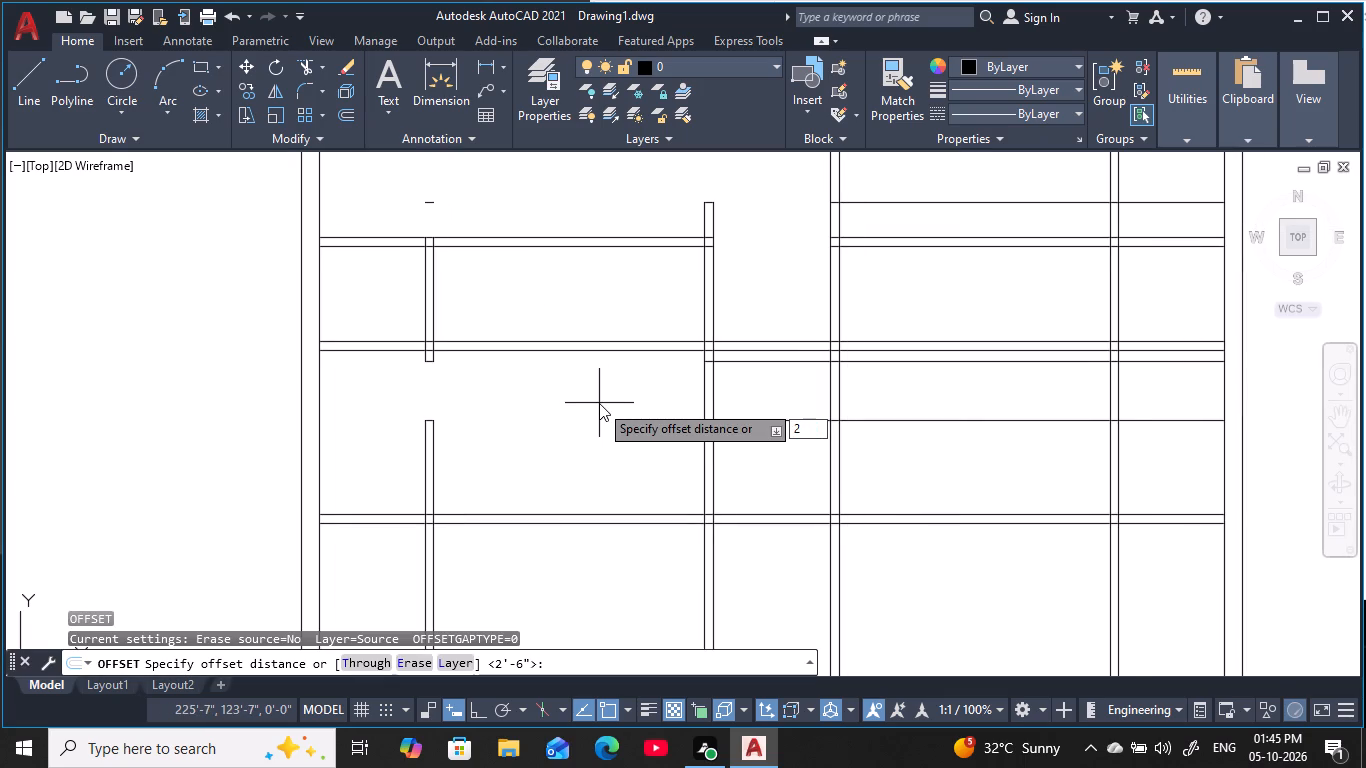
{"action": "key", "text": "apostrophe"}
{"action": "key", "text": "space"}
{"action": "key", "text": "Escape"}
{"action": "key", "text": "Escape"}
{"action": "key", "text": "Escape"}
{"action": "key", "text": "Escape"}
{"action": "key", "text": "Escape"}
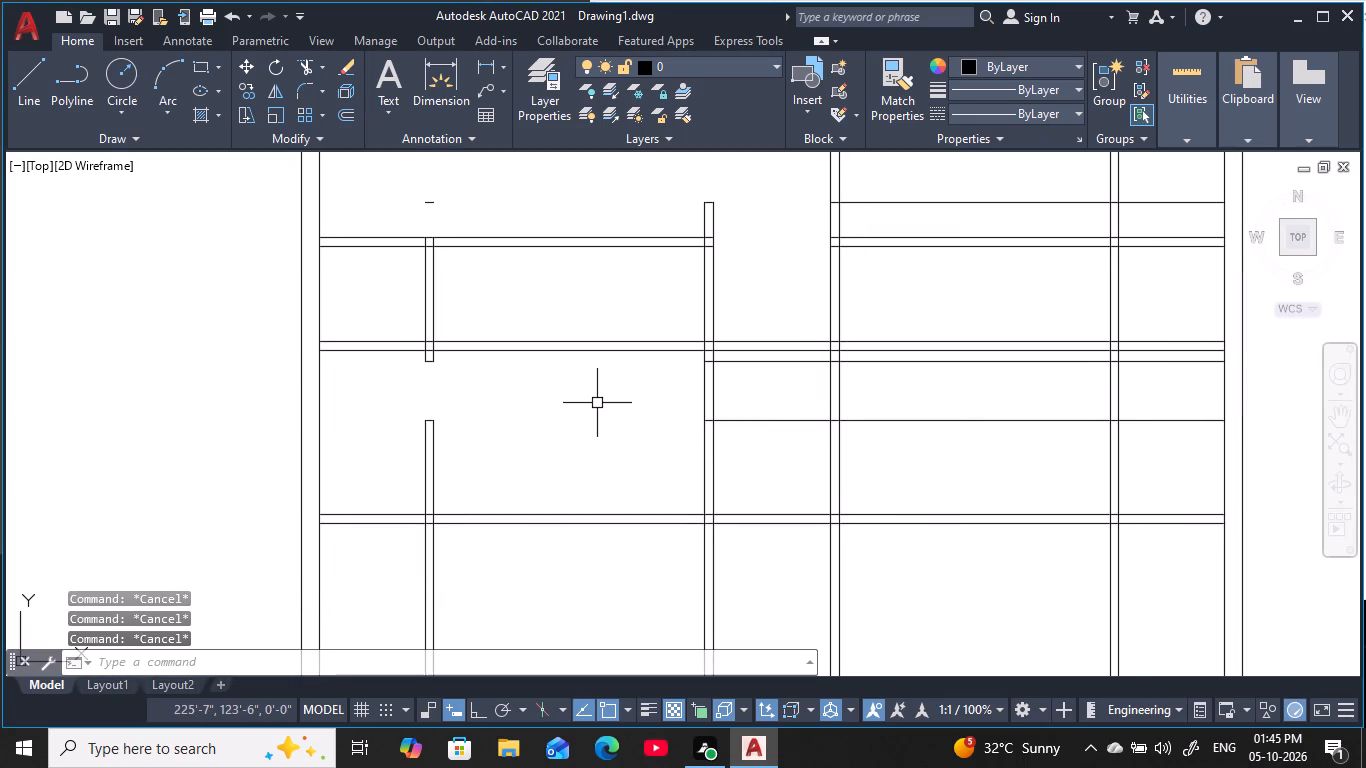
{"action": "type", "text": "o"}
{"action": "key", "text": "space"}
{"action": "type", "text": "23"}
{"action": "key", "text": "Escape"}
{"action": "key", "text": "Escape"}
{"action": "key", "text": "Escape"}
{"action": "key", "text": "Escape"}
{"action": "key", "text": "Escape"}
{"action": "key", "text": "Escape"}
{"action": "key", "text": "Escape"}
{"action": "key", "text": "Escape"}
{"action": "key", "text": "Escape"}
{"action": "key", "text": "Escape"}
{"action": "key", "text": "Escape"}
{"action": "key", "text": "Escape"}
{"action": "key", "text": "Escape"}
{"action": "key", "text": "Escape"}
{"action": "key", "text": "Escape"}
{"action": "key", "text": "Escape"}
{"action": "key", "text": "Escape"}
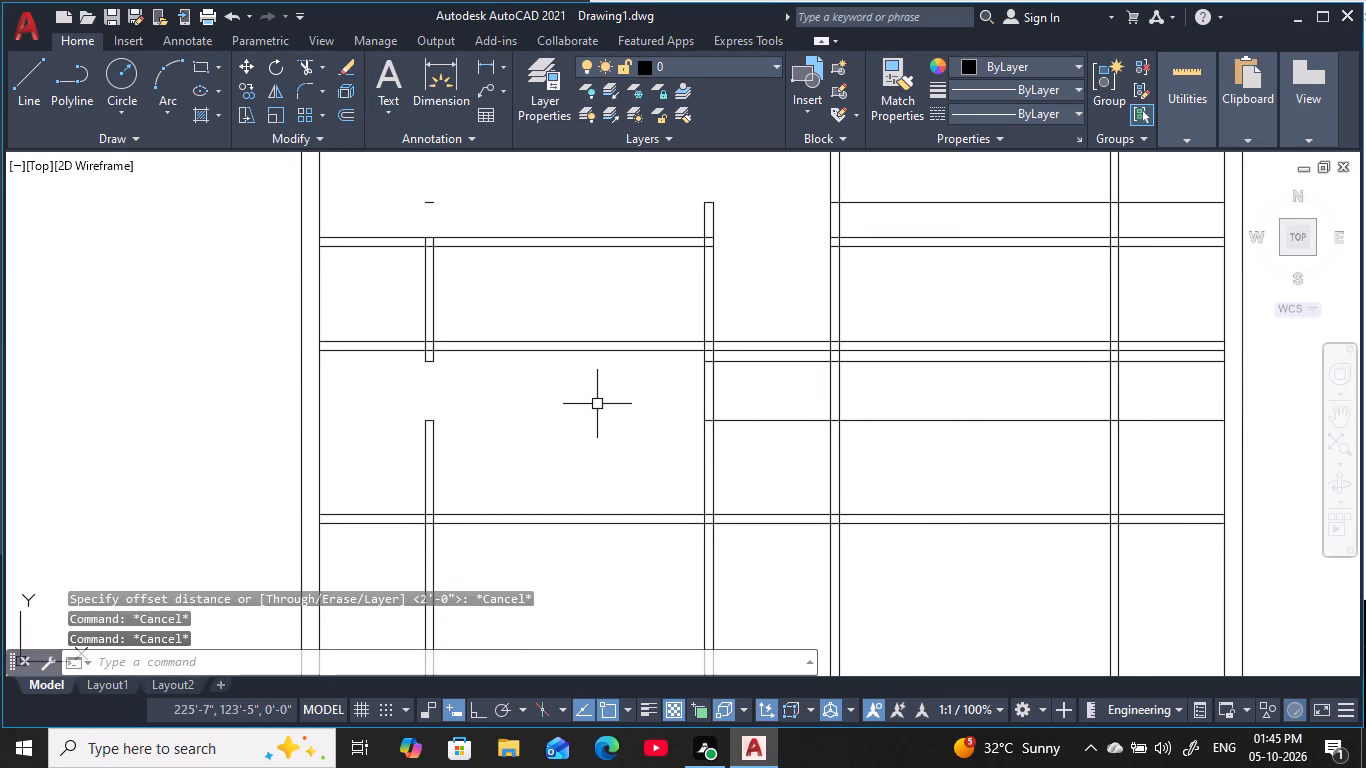
Offset the west line of the corridor's west wall 2'6" west into the middle room.
{"action": "type", "text": "o"}
{"action": "key", "text": "space"}
{"action": "type", "text": "2'6"}
{"action": "key", "text": "space"}
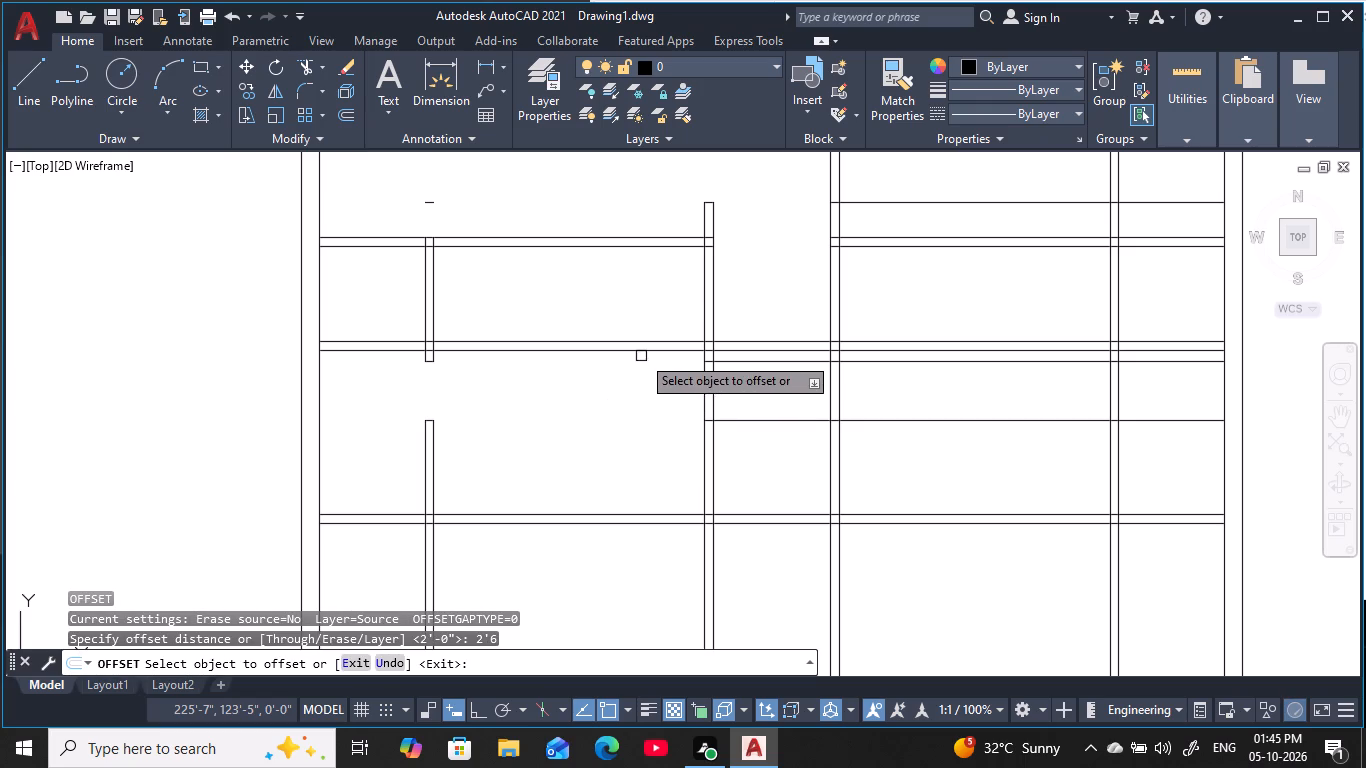
{"action": "left_click", "coordinate": [702, 386]}
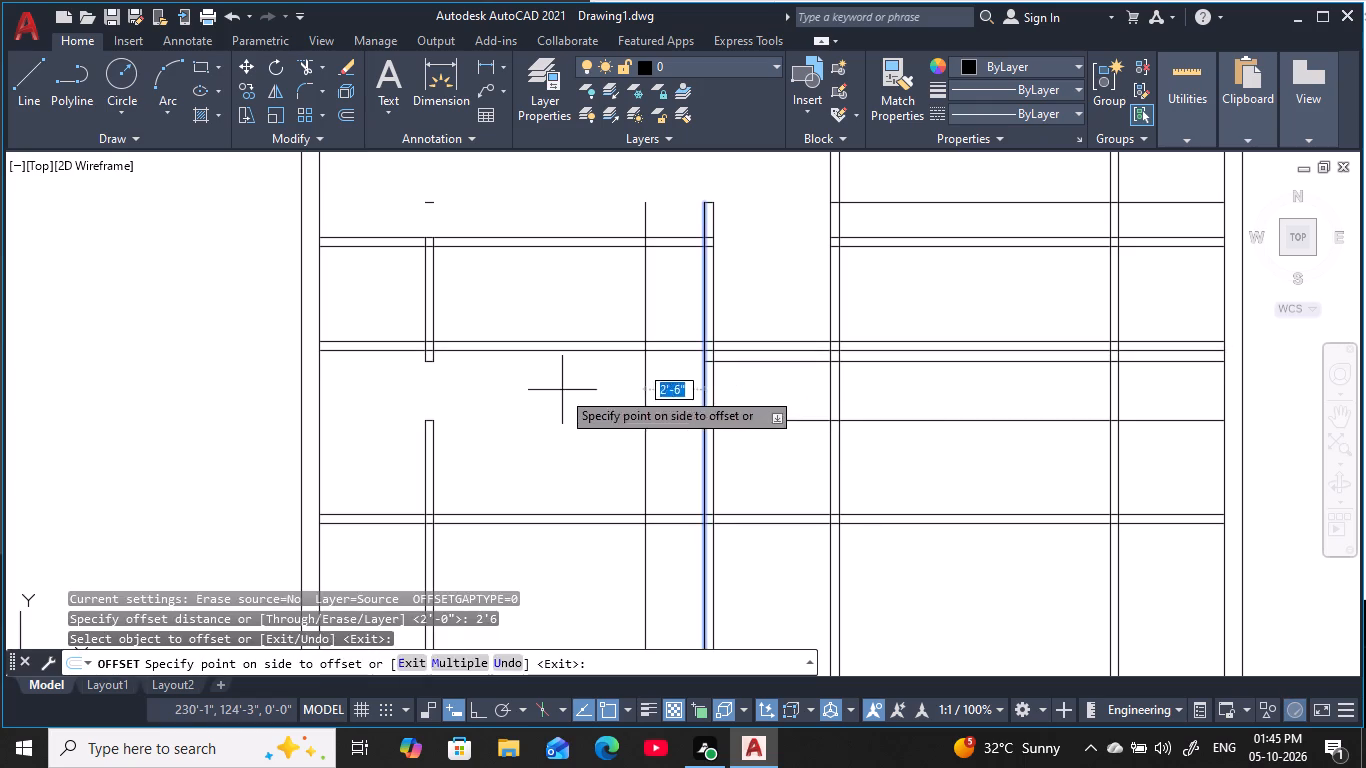
{"action": "left_click", "coordinate": [560, 391]}
{"action": "key", "text": "Escape"}
{"action": "key", "text": "Escape"}
{"action": "key", "text": "Escape"}
{"action": "key", "text": "Escape"}
{"action": "key", "text": "Escape"}
{"action": "key", "text": "Escape"}
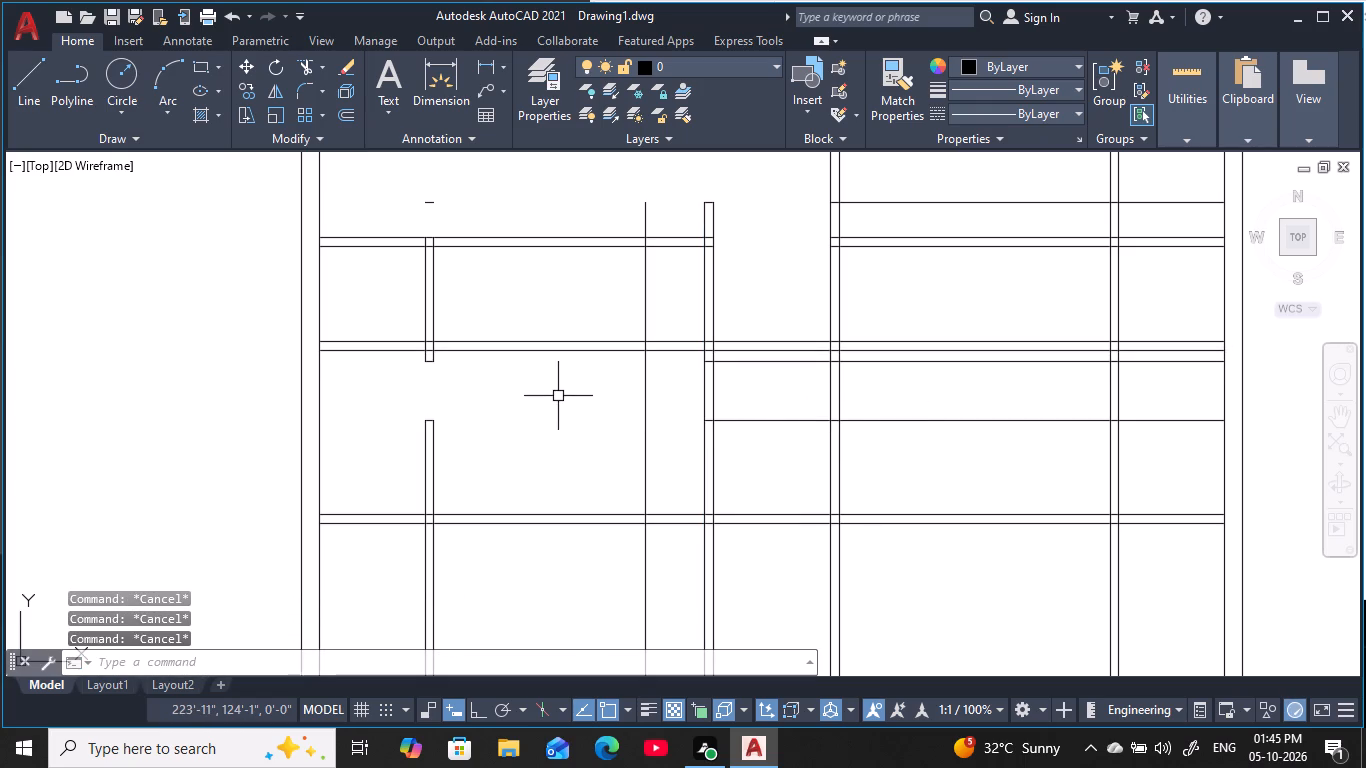
Trim the vertical guide above and below the new partition, and cut that partition across the middle room, leaving a 2'6" return wall.
{"action": "type", "text": "tr"}
{"action": "key", "text": "space"}
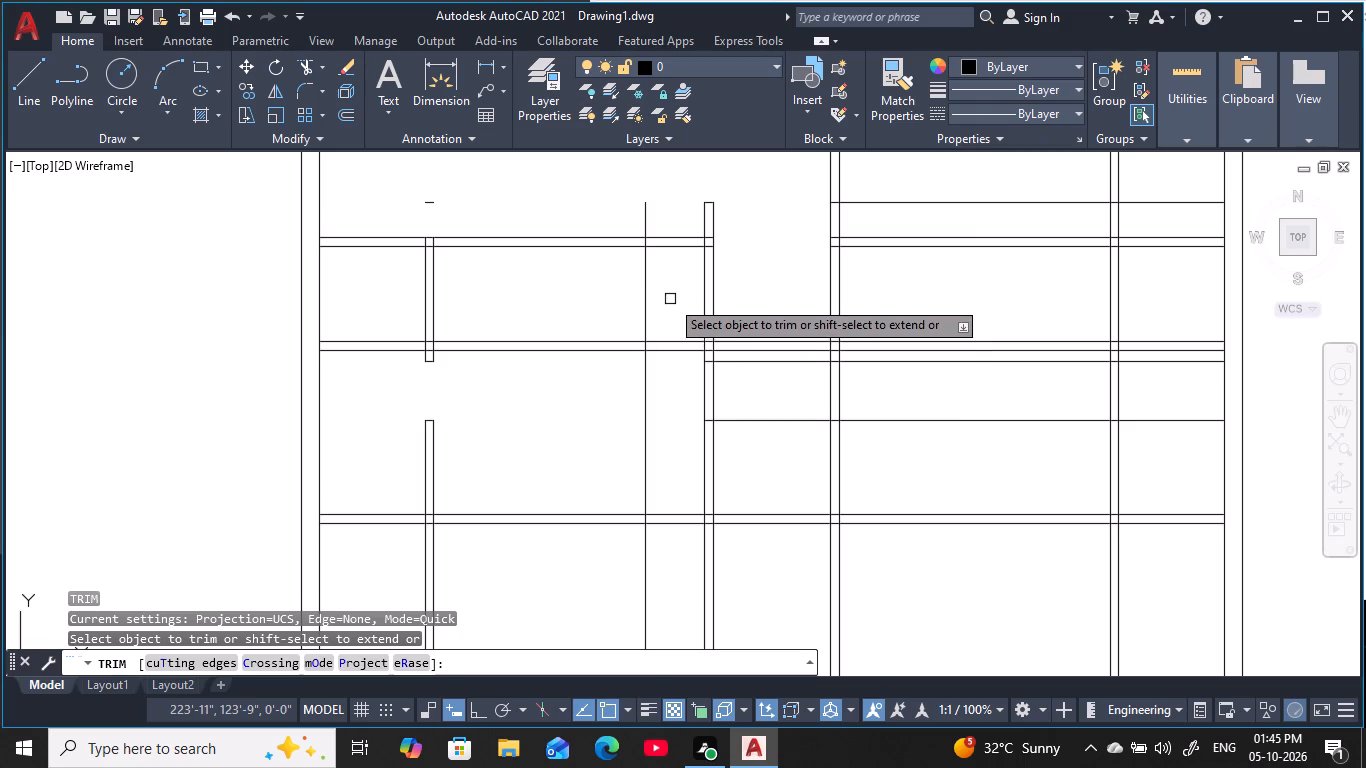
{"action": "left_click", "coordinate": [671, 297]}
{"action": "left_click", "coordinate": [574, 314]}
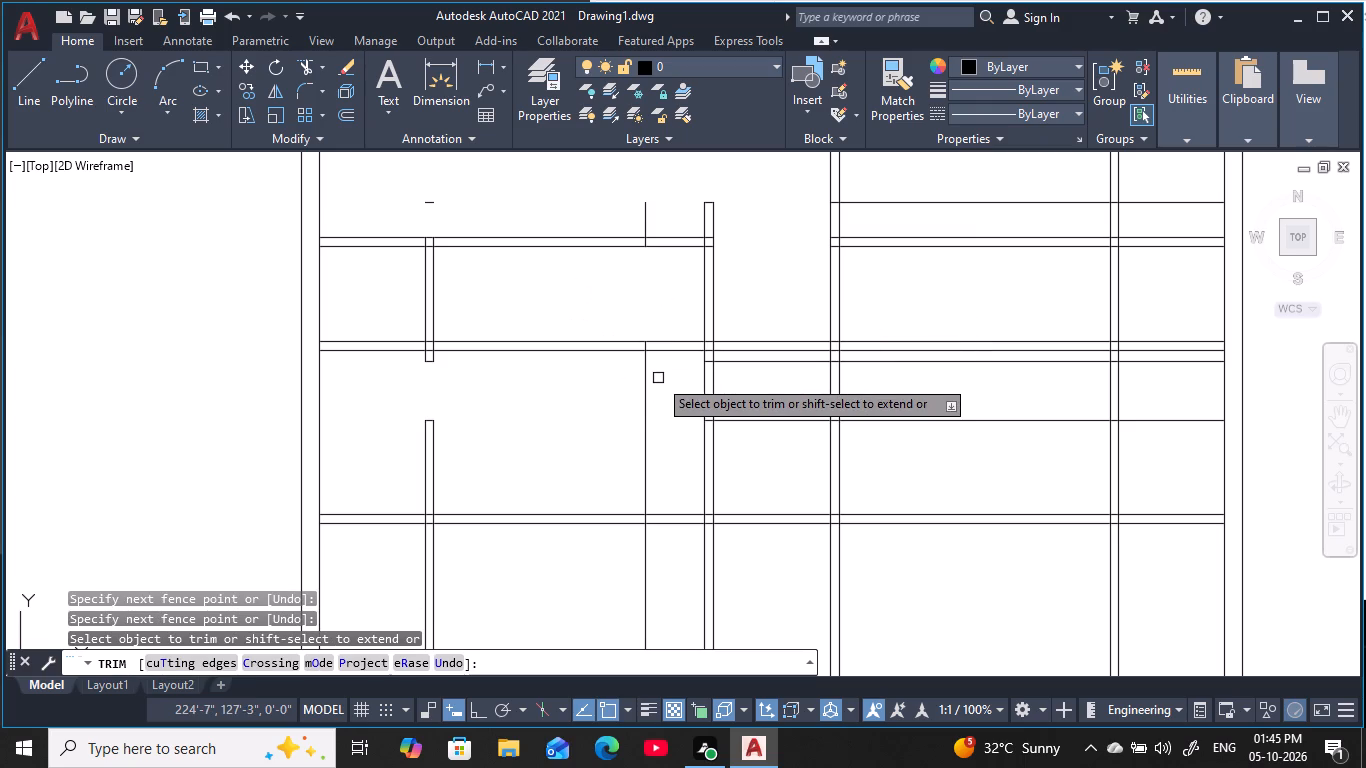
{"action": "left_click", "coordinate": [658, 378]}
{"action": "left_click", "coordinate": [583, 381]}
{"action": "left_click", "coordinate": [591, 364]}
{"action": "left_click", "coordinate": [583, 317]}
Trim the new partition and both opening guide lines where they cross the central corridor.
{"action": "scroll", "coordinate": [557, 390], "scroll_direction": "down", "scroll_amount": 1}
{"action": "middle_click_drag", "start_coordinate": [559, 390], "coordinate": [551, 392]}
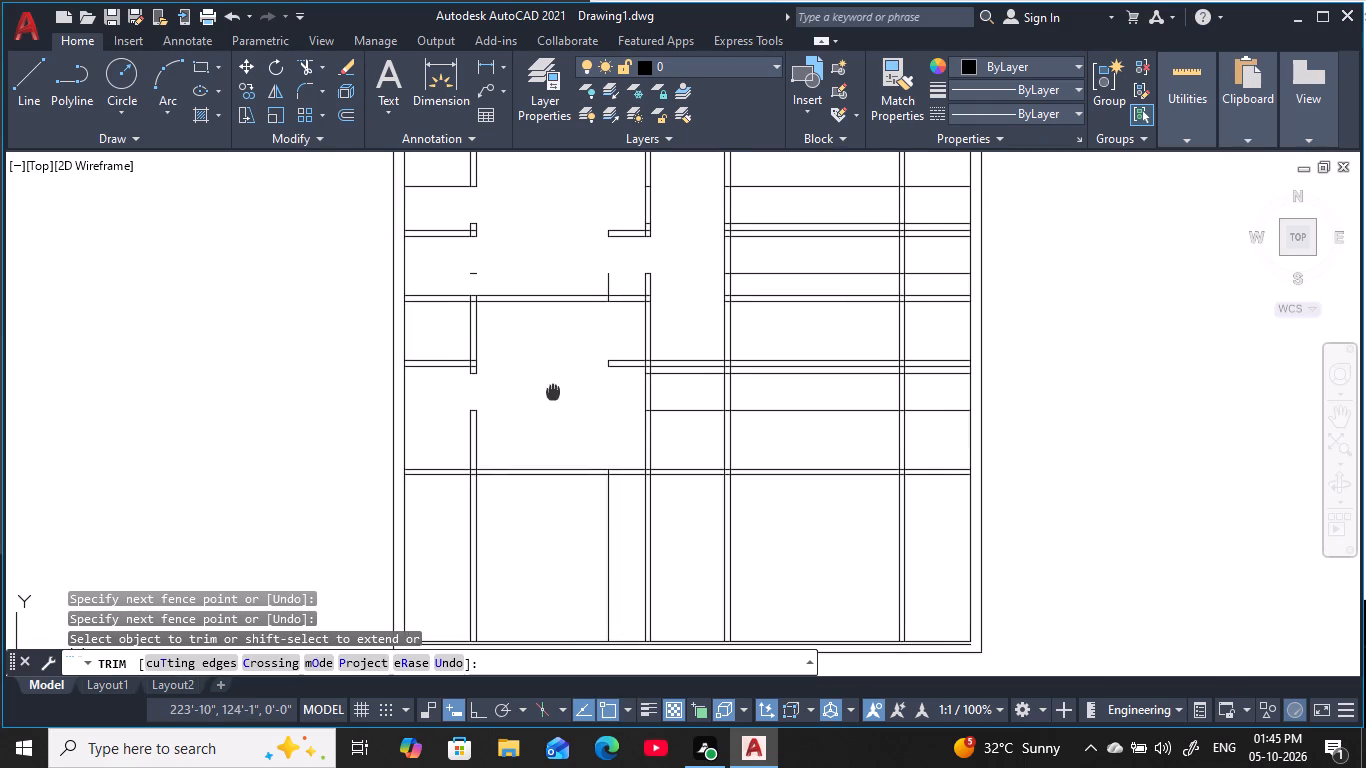
{"action": "middle_click_drag", "start_coordinate": [551, 392], "coordinate": [543, 394]}
{"action": "scroll", "coordinate": [650, 375], "scroll_direction": "up", "scroll_amount": 2}
{"action": "left_click", "coordinate": [680, 291]}
{"action": "left_click", "coordinate": [685, 540]}
{"action": "middle_click_drag", "start_coordinate": [699, 516], "coordinate": [656, 327]}
{"action": "scroll", "coordinate": [656, 326], "scroll_direction": "down", "scroll_amount": 2}
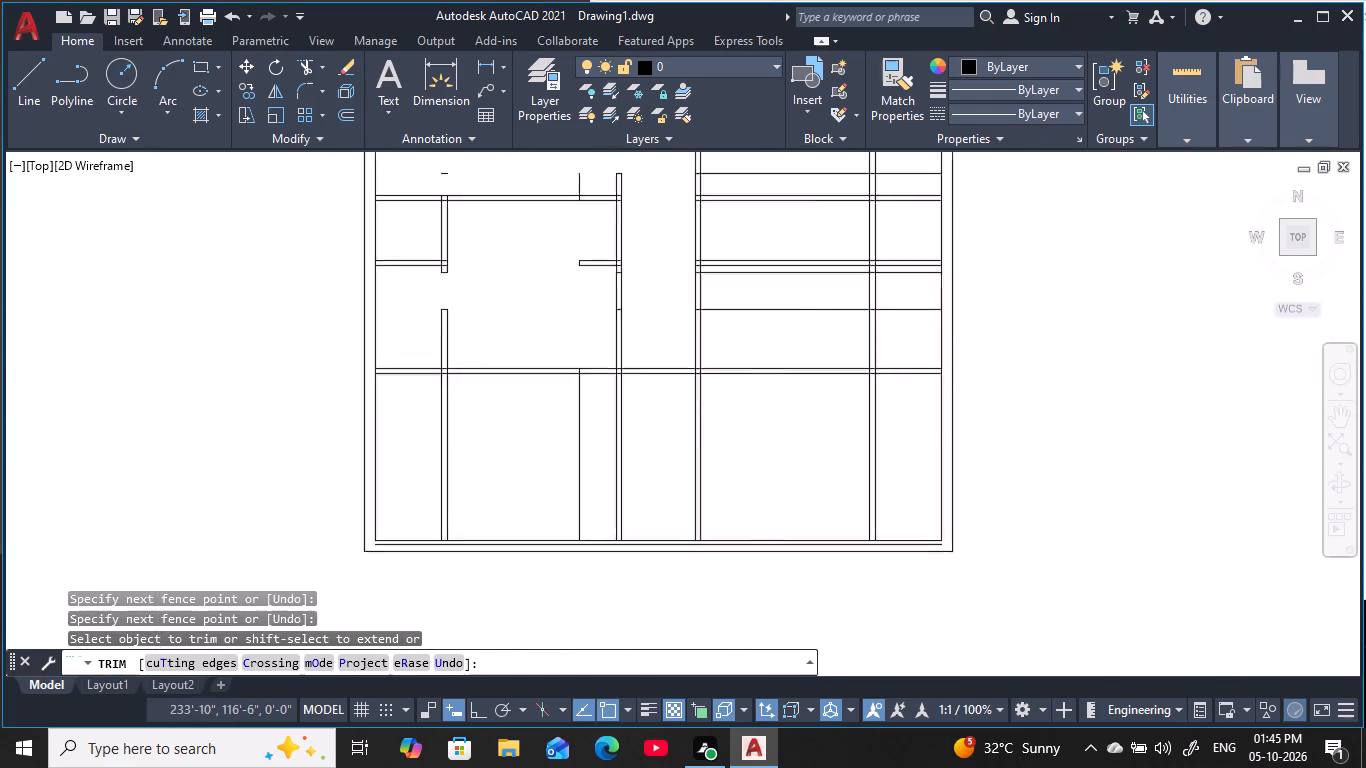
{"action": "scroll", "coordinate": [645, 333], "scroll_direction": "down", "scroll_amount": 1}
{"action": "key", "text": "Escape"}
{"action": "key", "text": "Escape"}
{"action": "key", "text": "Escape"}
{"action": "key", "text": "Escape"}
{"action": "scroll", "coordinate": [572, 345], "scroll_direction": "up", "scroll_amount": 1}
{"action": "middle_click_drag", "start_coordinate": [572, 345], "coordinate": [572, 368]}
{"action": "key", "text": "Escape"}
{"action": "key", "text": "Escape"}
{"action": "key", "text": "Escape"}
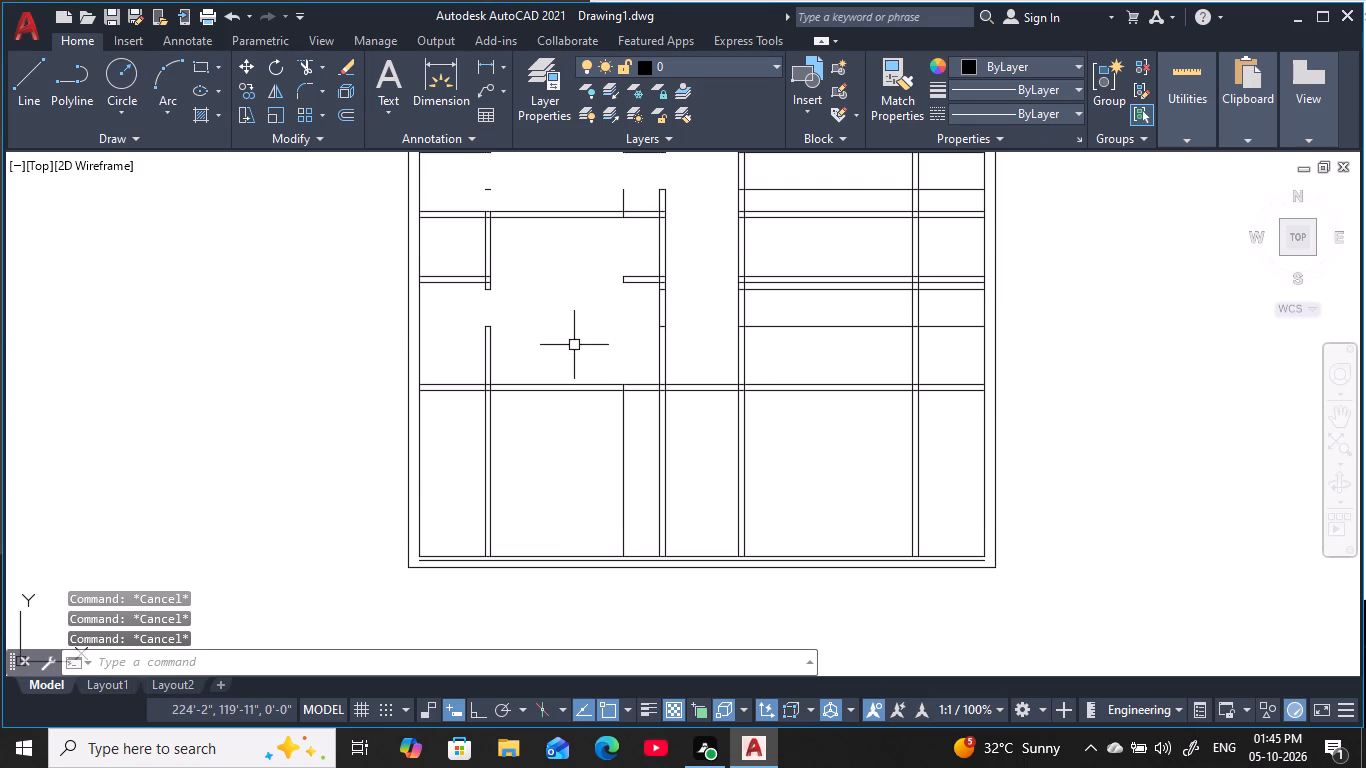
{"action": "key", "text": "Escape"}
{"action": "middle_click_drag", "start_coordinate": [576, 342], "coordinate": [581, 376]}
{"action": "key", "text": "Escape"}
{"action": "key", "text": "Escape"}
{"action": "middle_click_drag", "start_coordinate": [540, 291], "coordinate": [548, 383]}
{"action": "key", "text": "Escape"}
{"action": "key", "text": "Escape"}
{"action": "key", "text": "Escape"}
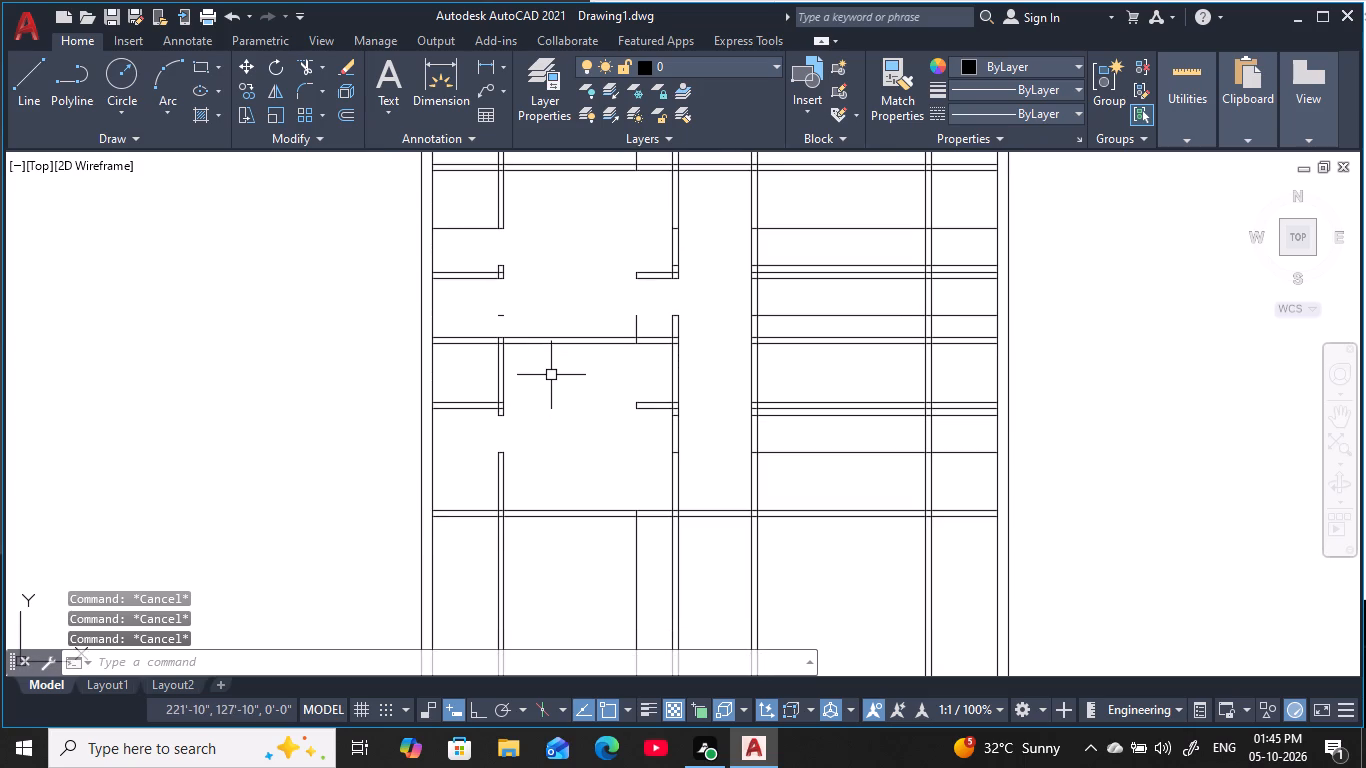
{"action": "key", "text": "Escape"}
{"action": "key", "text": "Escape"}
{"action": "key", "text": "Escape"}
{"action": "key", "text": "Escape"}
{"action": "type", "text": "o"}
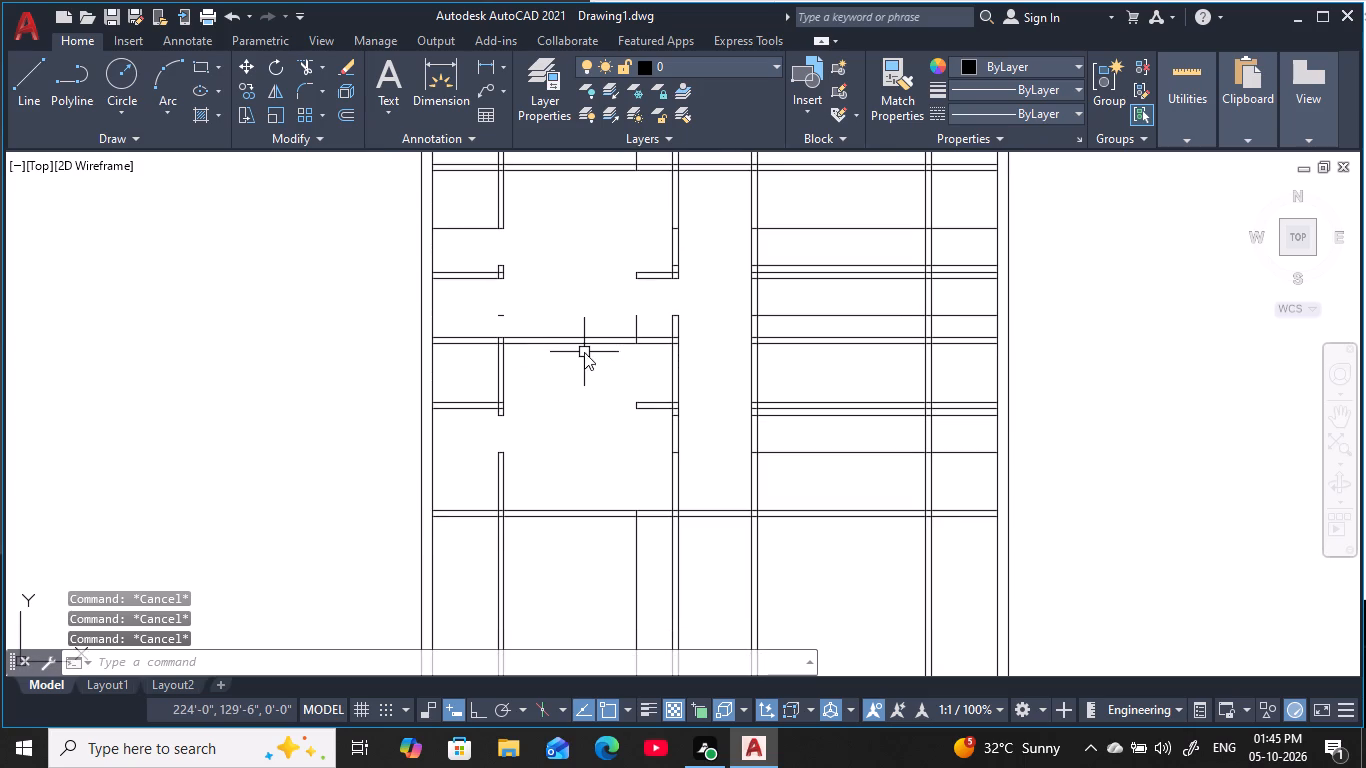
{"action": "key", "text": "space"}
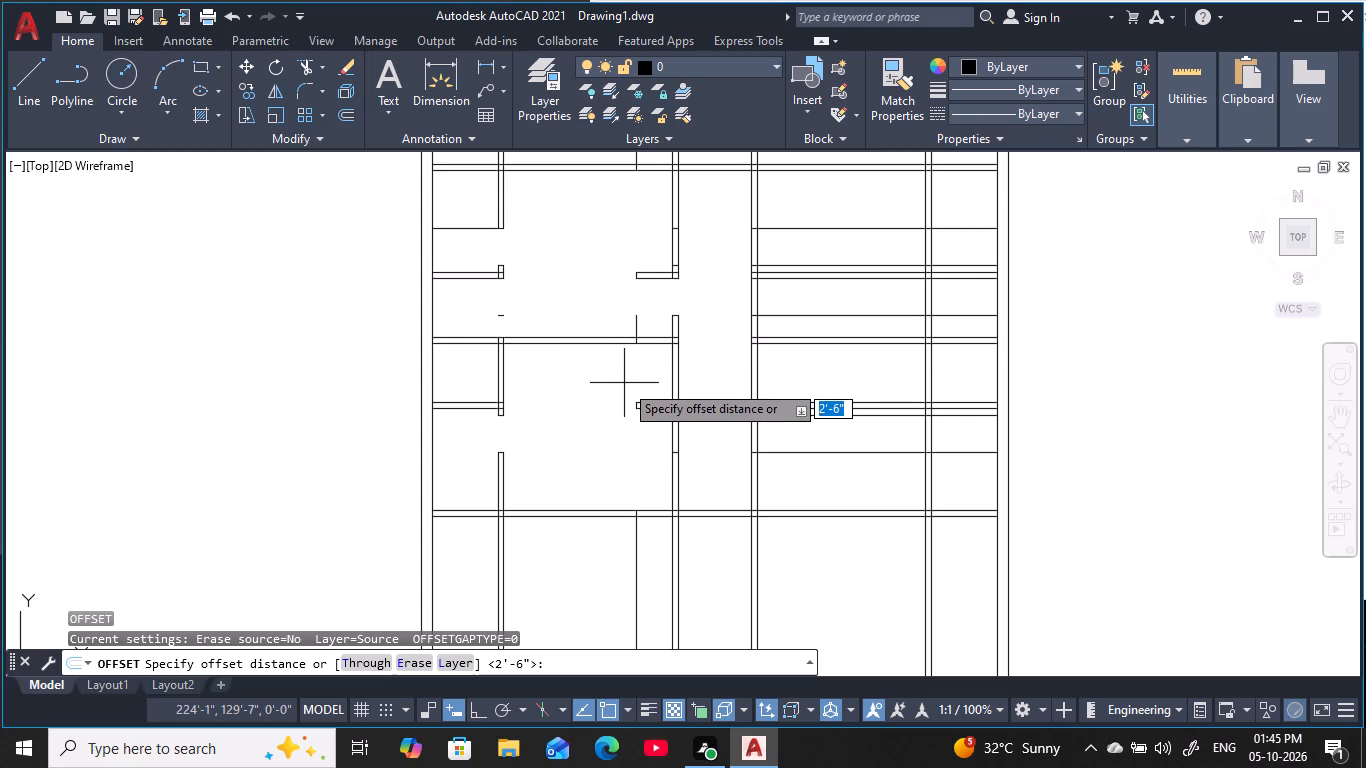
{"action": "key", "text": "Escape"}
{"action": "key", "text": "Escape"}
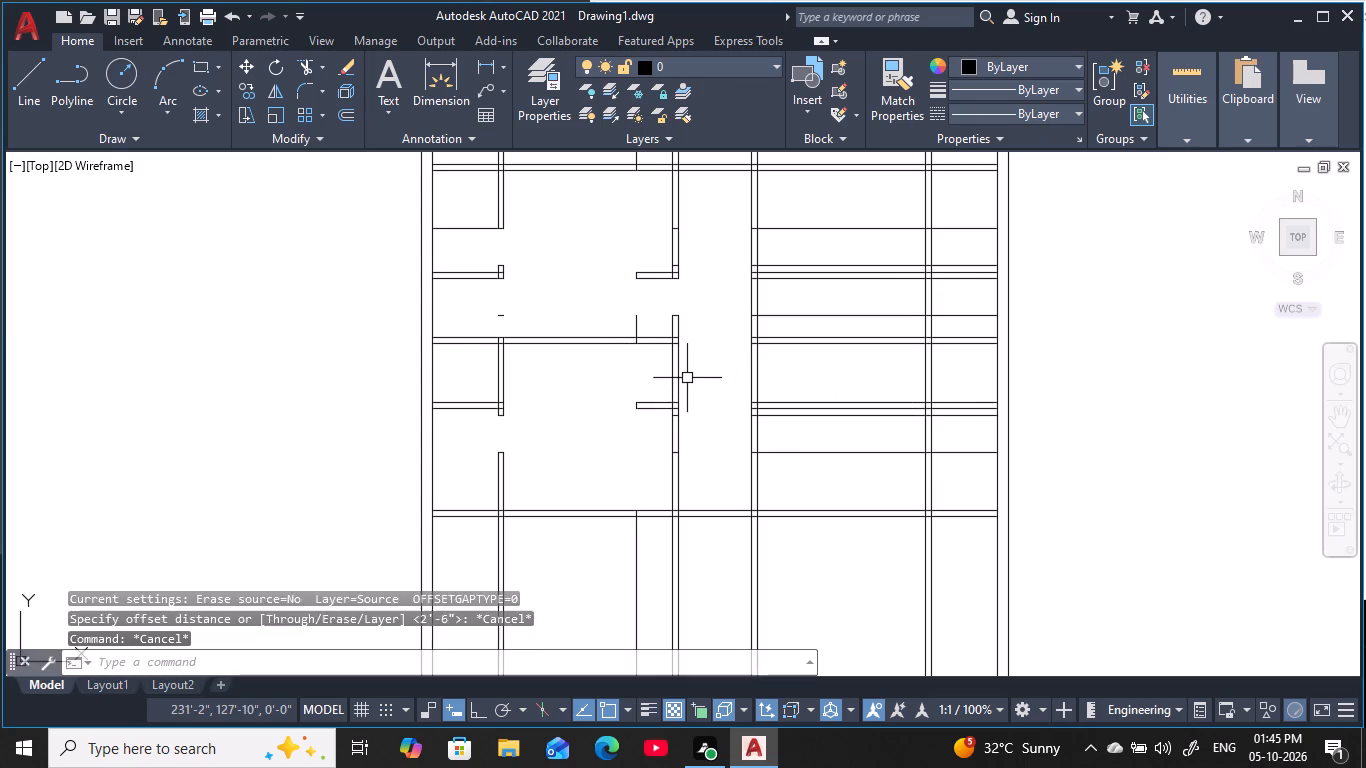
Offset the south line of the horizontal partition between the two southern return walls 6" to the south.
{"action": "key", "text": "Escape"}
{"action": "key", "text": "Escape"}
{"action": "key", "text": "Escape"}
{"action": "key", "text": "Escape"}
{"action": "type", "text": "o 6"}
{"action": "key", "text": "space"}
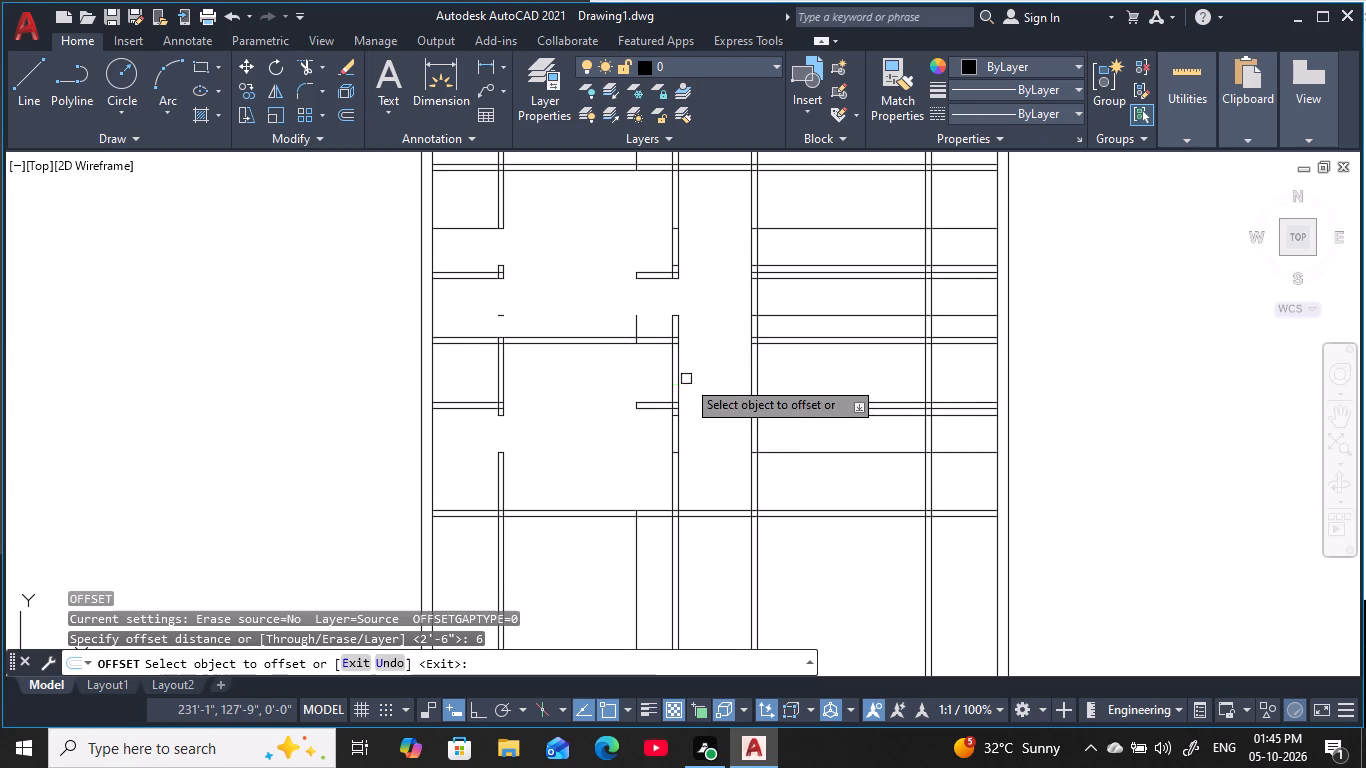
{"action": "left_click", "coordinate": [656, 345]}
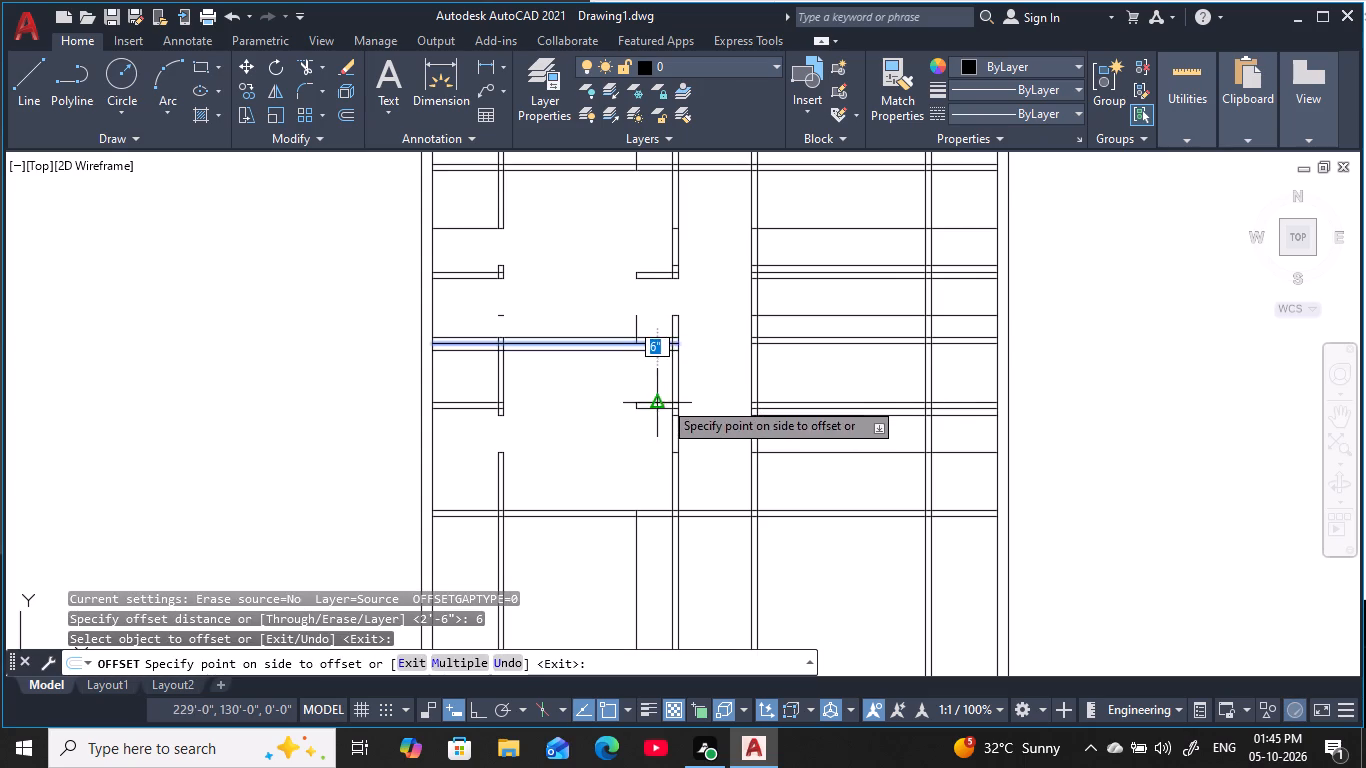
{"action": "left_click", "coordinate": [651, 492]}
{"action": "key", "text": "Escape"}
{"action": "key", "text": "Escape"}
{"action": "key", "text": "Escape"}
{"action": "key", "text": "Escape"}
{"action": "key", "text": "Escape"}
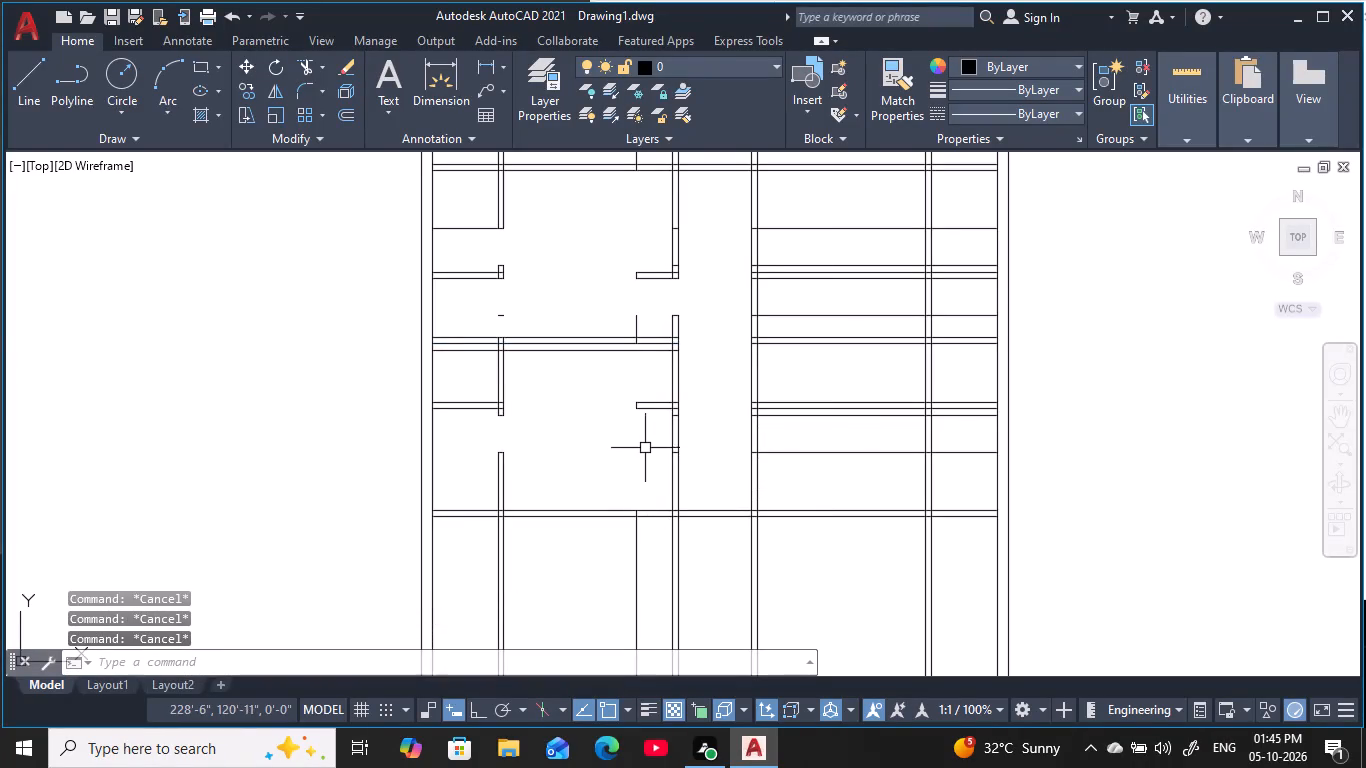
{"action": "key", "text": "Escape"}
{"action": "key", "text": "Escape"}
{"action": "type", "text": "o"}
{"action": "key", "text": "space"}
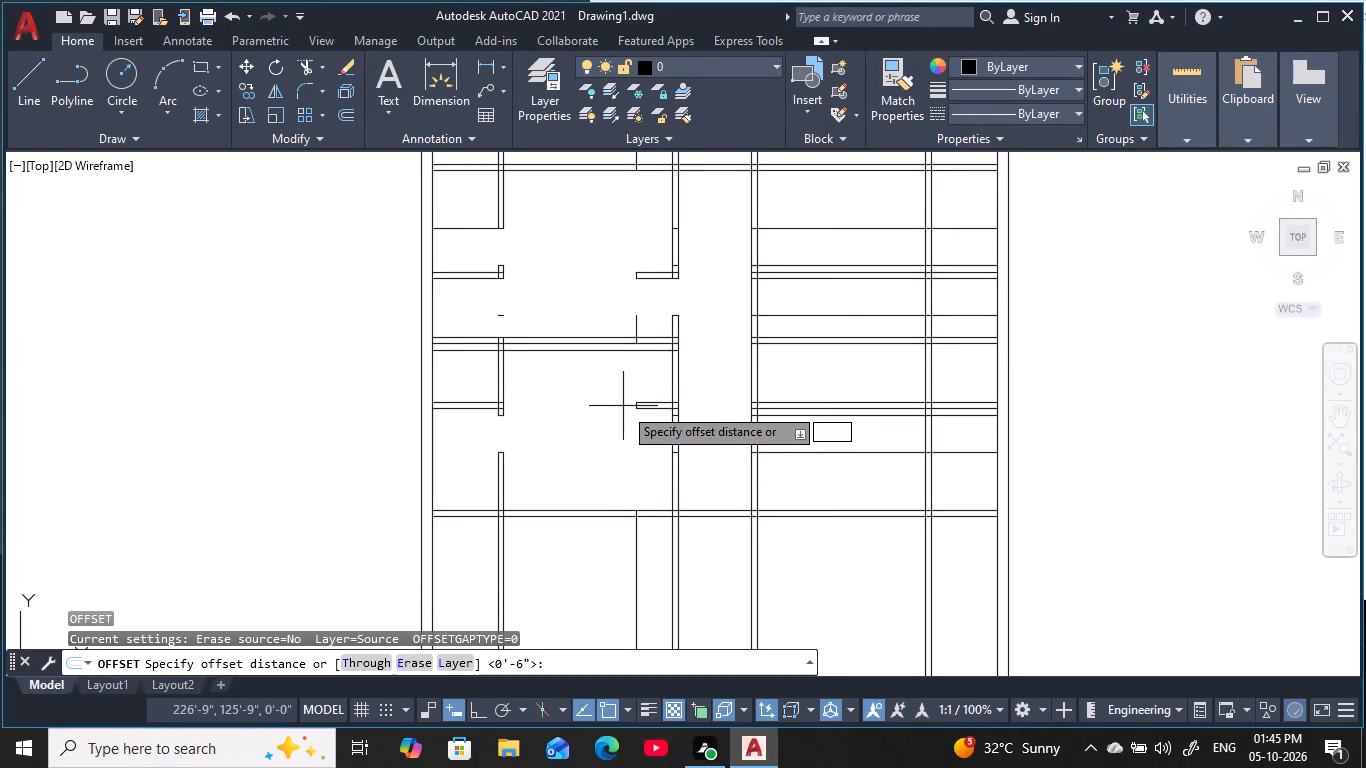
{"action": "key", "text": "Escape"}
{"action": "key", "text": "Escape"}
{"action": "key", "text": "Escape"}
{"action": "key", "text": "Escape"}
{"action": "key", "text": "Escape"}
Trim the corridor's west wall between the 6" guide and the return wall south of it, and clear the leftover guide lines in the rooms.
{"action": "type", "text": "tr"}
{"action": "key", "text": "space"}
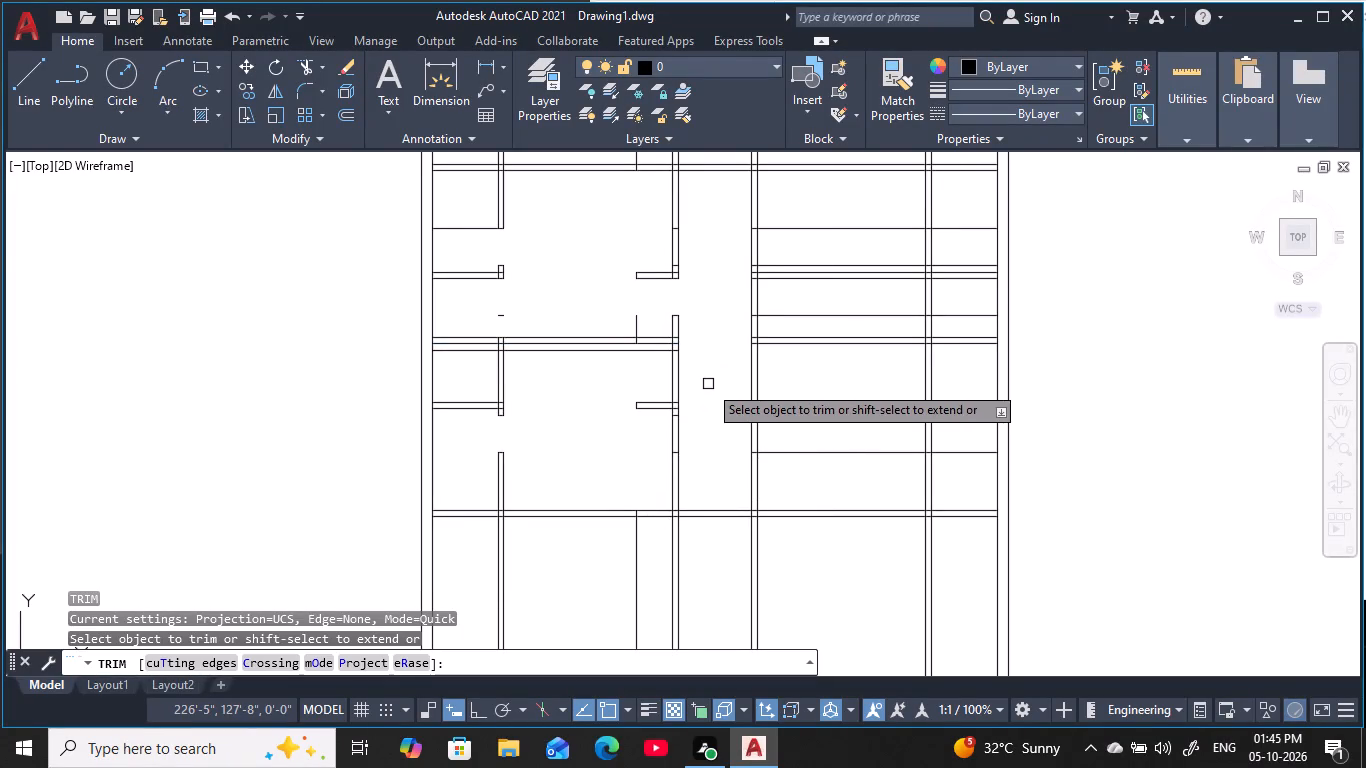
{"action": "left_click", "coordinate": [699, 381]}
{"action": "left_click", "coordinate": [639, 379]}
{"action": "left_click", "coordinate": [639, 355]}
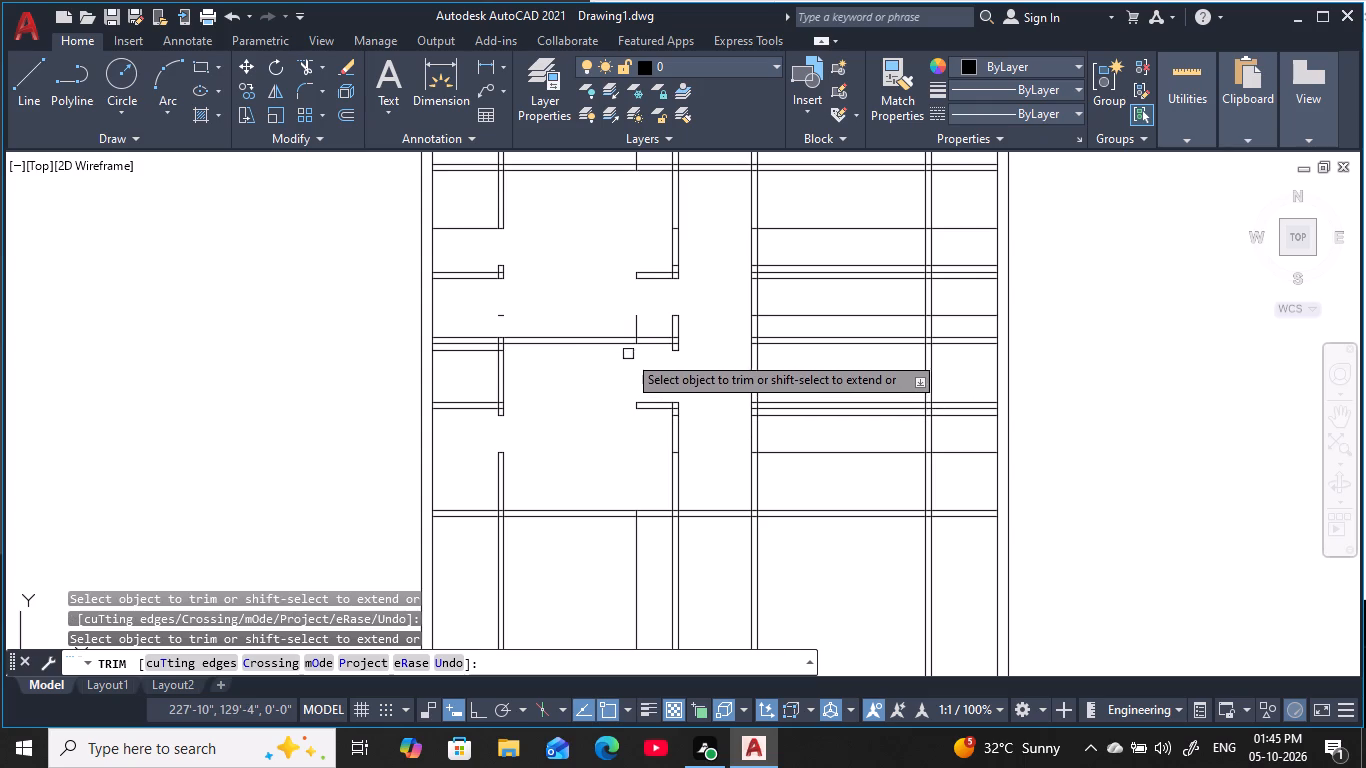
{"action": "left_click", "coordinate": [480, 354]}
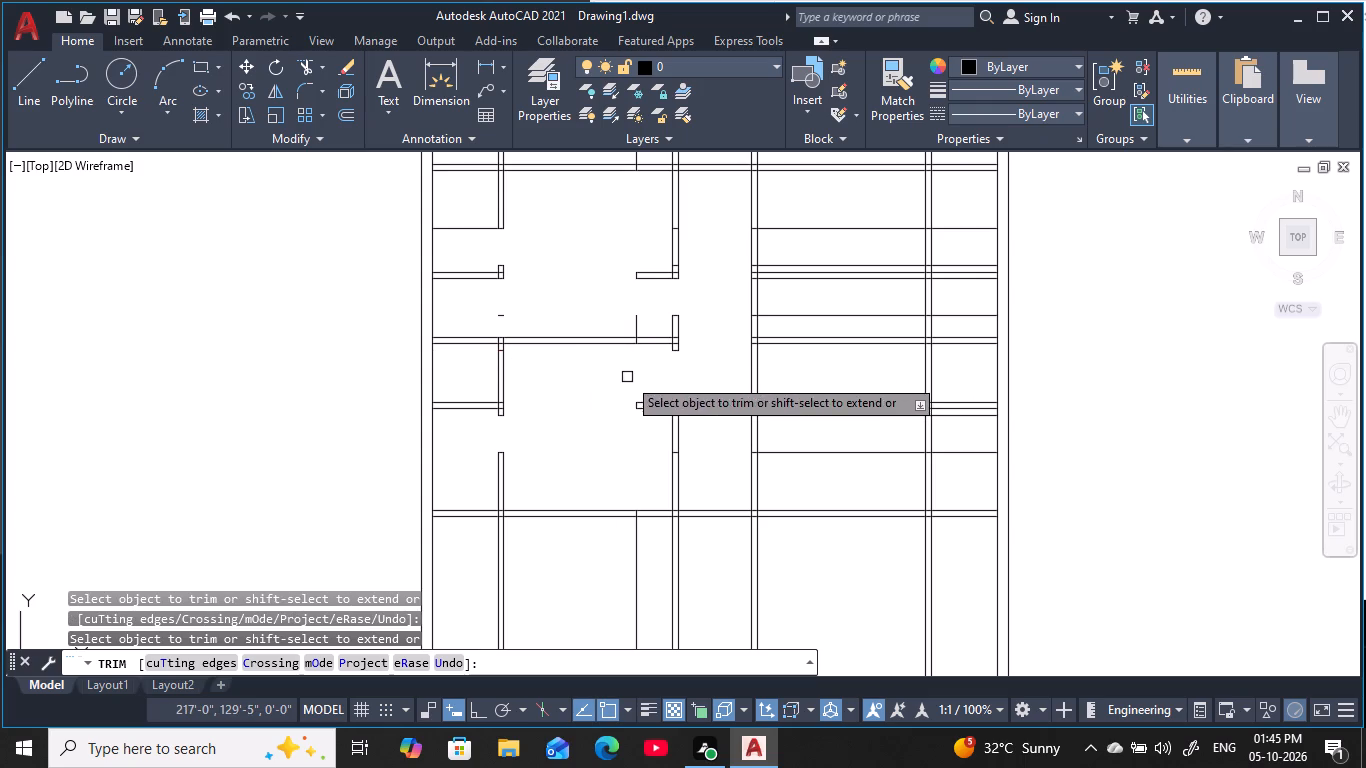
{"action": "left_click", "coordinate": [637, 327]}
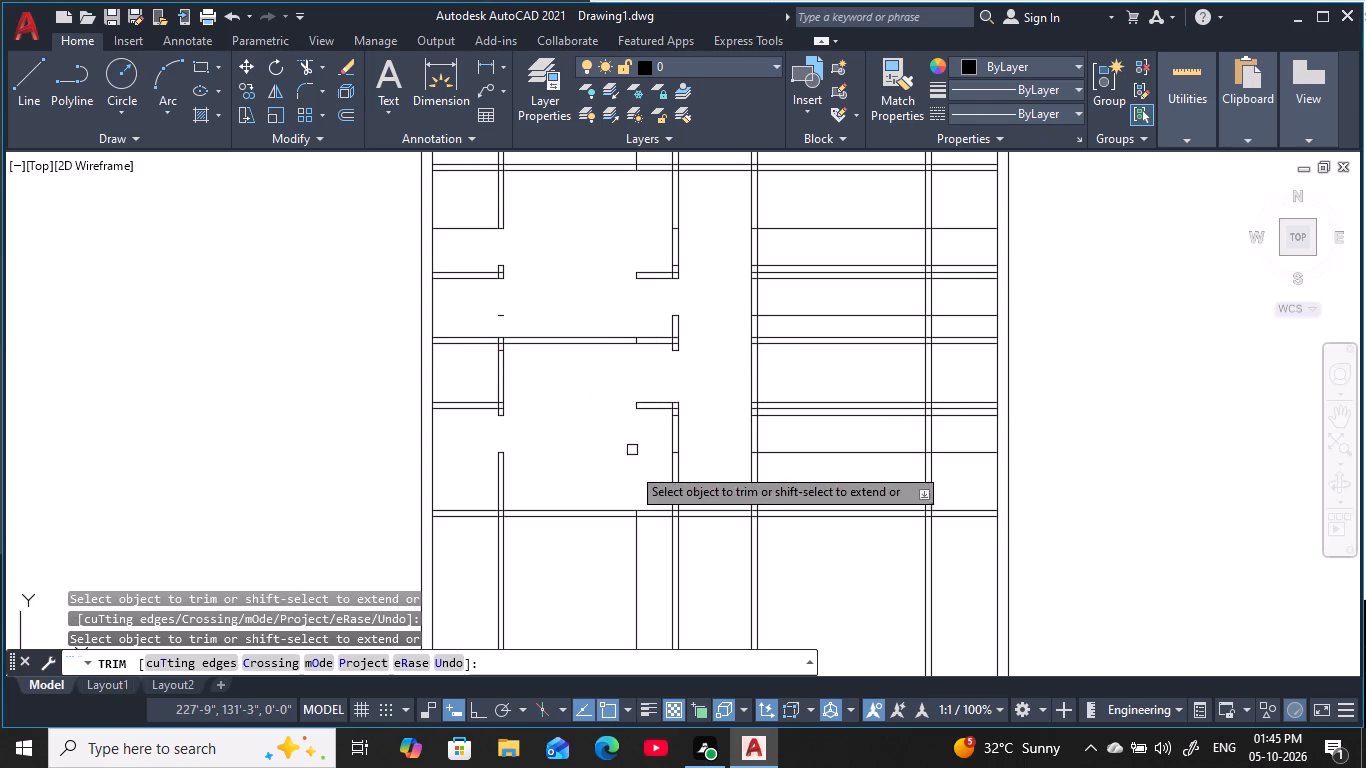
{"action": "middle_click_drag", "start_coordinate": [629, 480], "coordinate": [605, 405]}
{"action": "key", "text": "Escape"}
{"action": "key", "text": "Escape"}
{"action": "key", "text": "Escape"}
{"action": "key", "text": "Escape"}
{"action": "middle_click_drag", "start_coordinate": [599, 407], "coordinate": [605, 360]}
{"action": "key", "text": "Escape"}
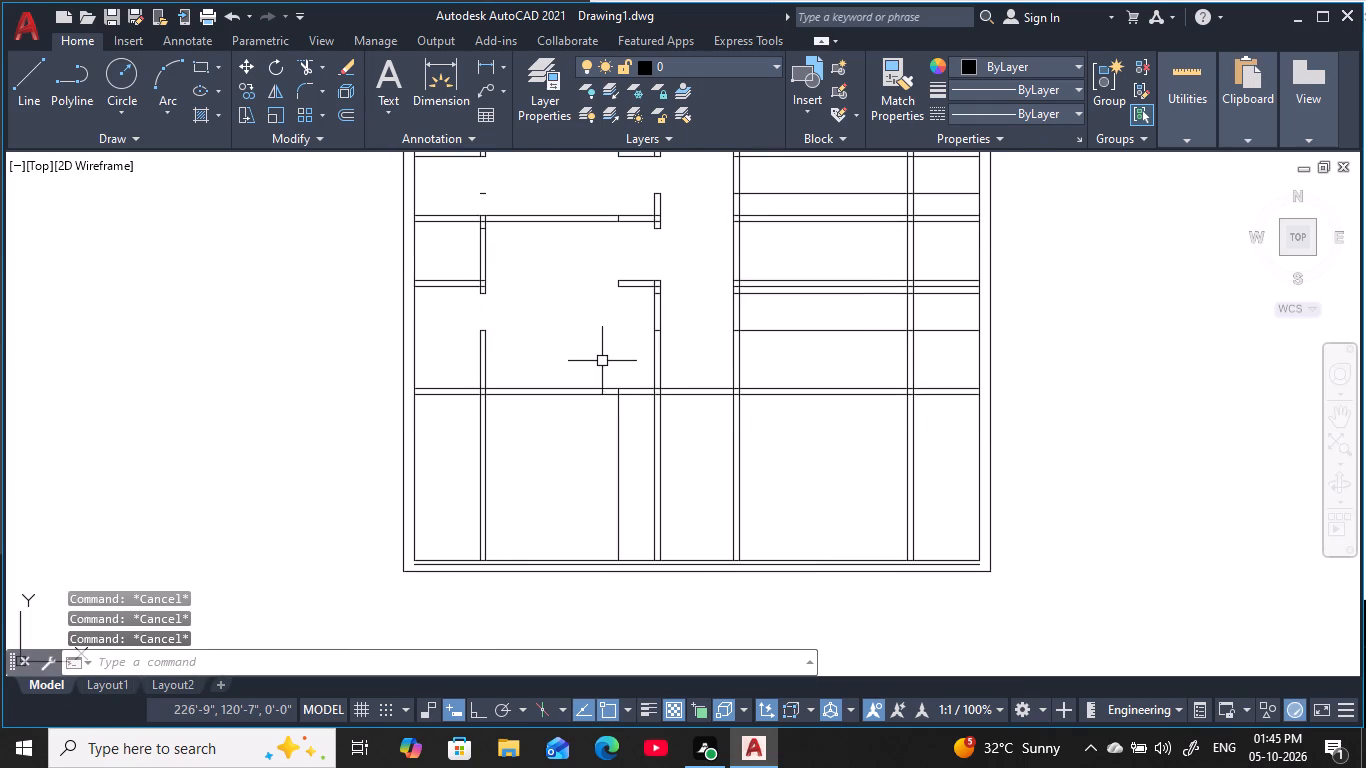
Trim the westernmost vertical partition between the same two horizontal partitions, including the 6" stub below the upper one.
{"action": "key", "text": "Escape"}
{"action": "key", "text": "Escape"}
{"action": "key", "text": "Escape"}
{"action": "type", "text": "tr"}
{"action": "key", "text": "space"}
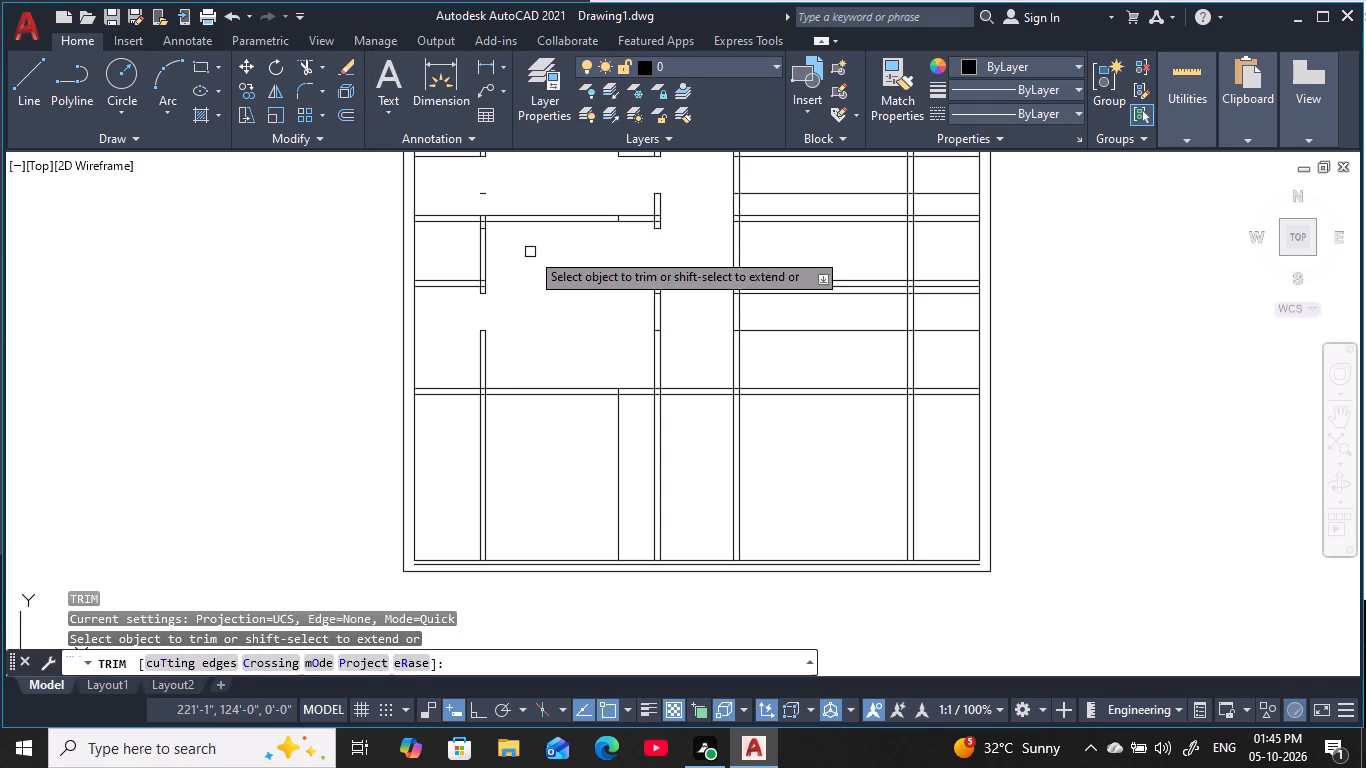
{"action": "left_click", "coordinate": [530, 247]}
{"action": "left_click", "coordinate": [442, 253]}
{"action": "middle_click_drag", "start_coordinate": [537, 258], "coordinate": [544, 308]}
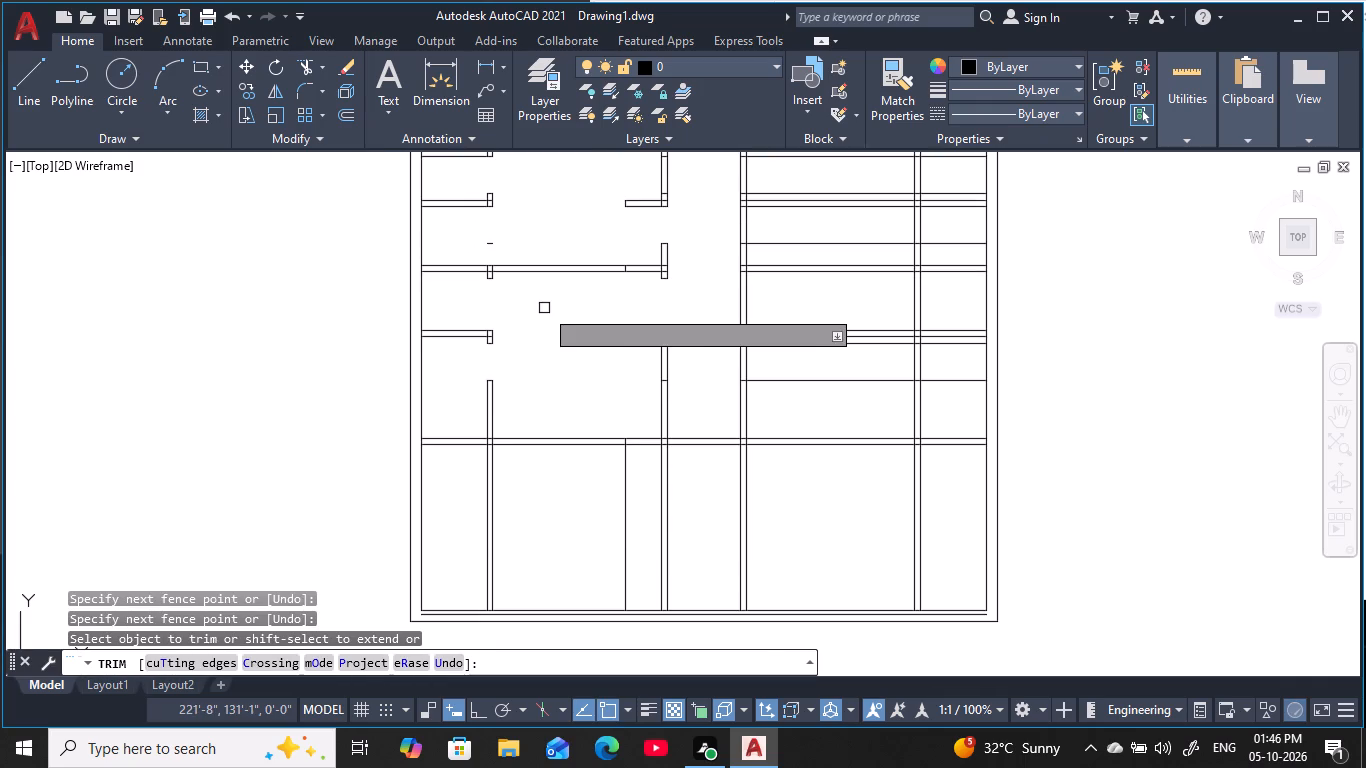
{"action": "scroll", "coordinate": [498, 281], "scroll_direction": "up", "scroll_amount": 1}
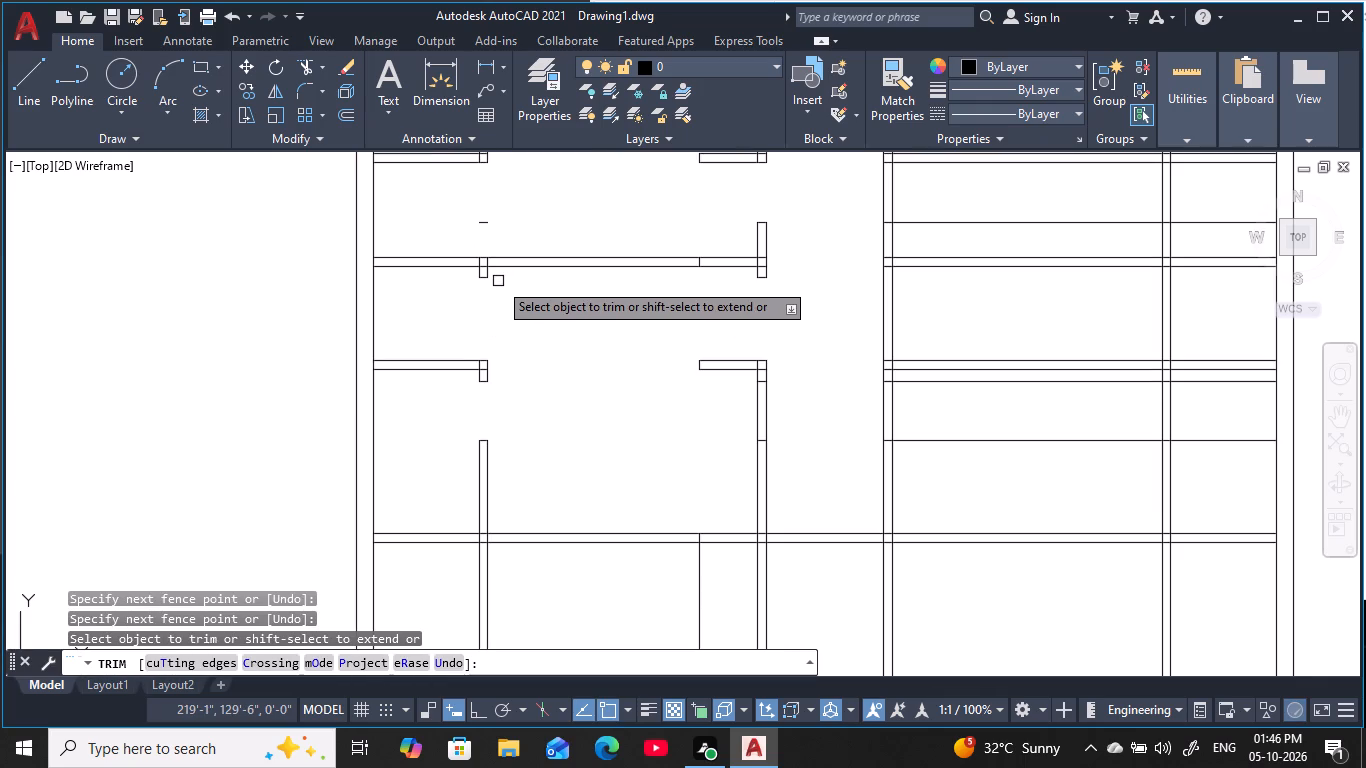
{"action": "scroll", "coordinate": [462, 266], "scroll_direction": "up", "scroll_amount": 2}
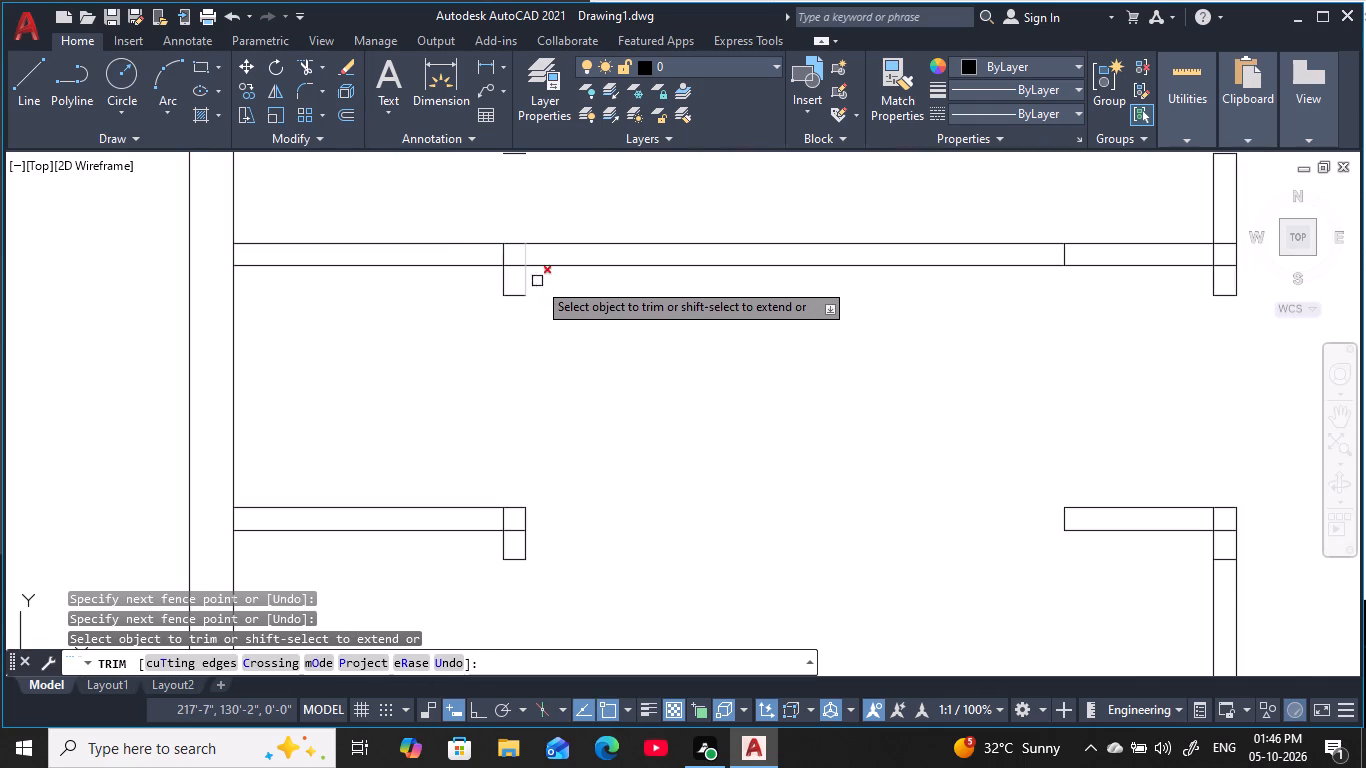
{"action": "left_click", "coordinate": [552, 286]}
{"action": "left_click", "coordinate": [483, 288]}
{"action": "left_click", "coordinate": [522, 296]}
{"action": "scroll", "coordinate": [588, 378], "scroll_direction": "down", "scroll_amount": 2}
{"action": "middle_click_drag", "start_coordinate": [593, 380], "coordinate": [547, 358]}
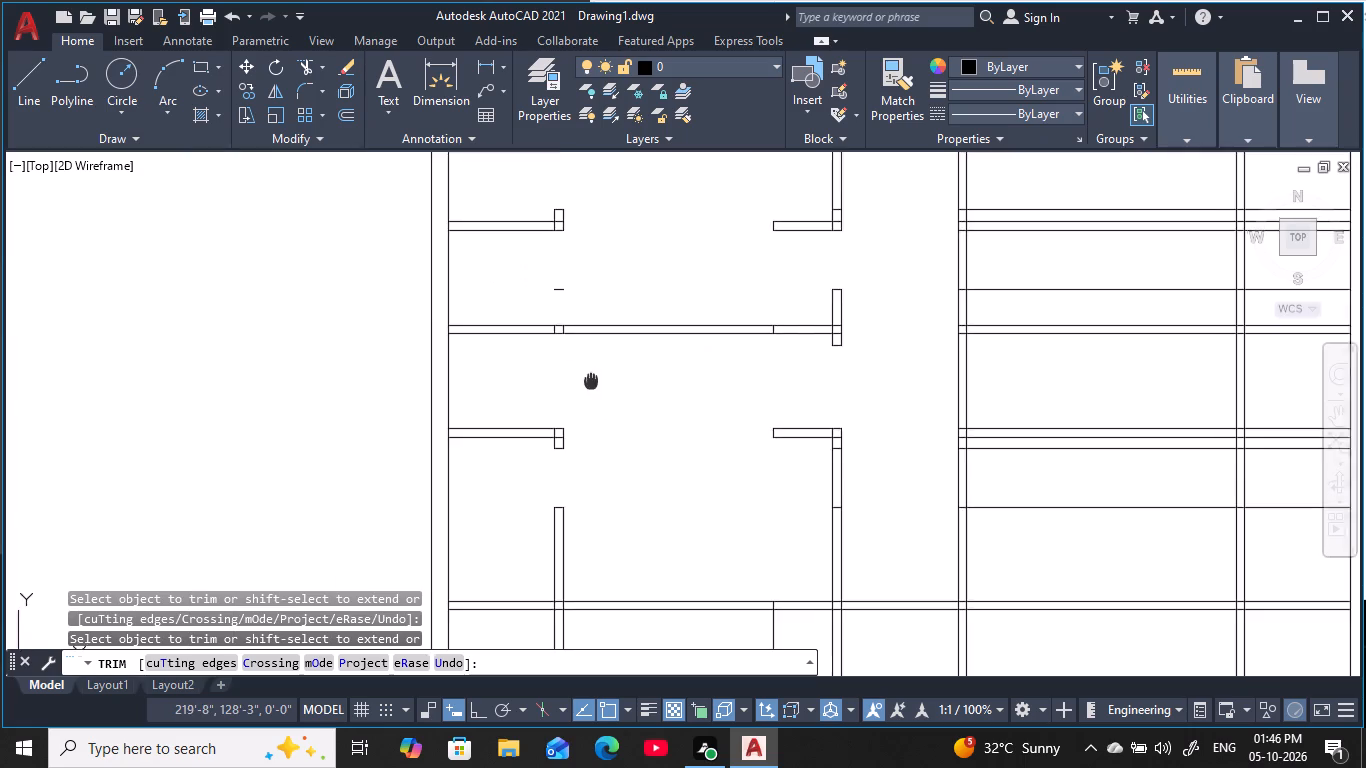
Trim the leftover horizontal guide line across the west room, just north of its short partition.
{"action": "middle_click_drag", "start_coordinate": [547, 358], "coordinate": [534, 354]}
{"action": "scroll", "coordinate": [534, 354], "scroll_direction": "down", "scroll_amount": 2}
{"action": "middle_click_drag", "start_coordinate": [538, 355], "coordinate": [521, 381]}
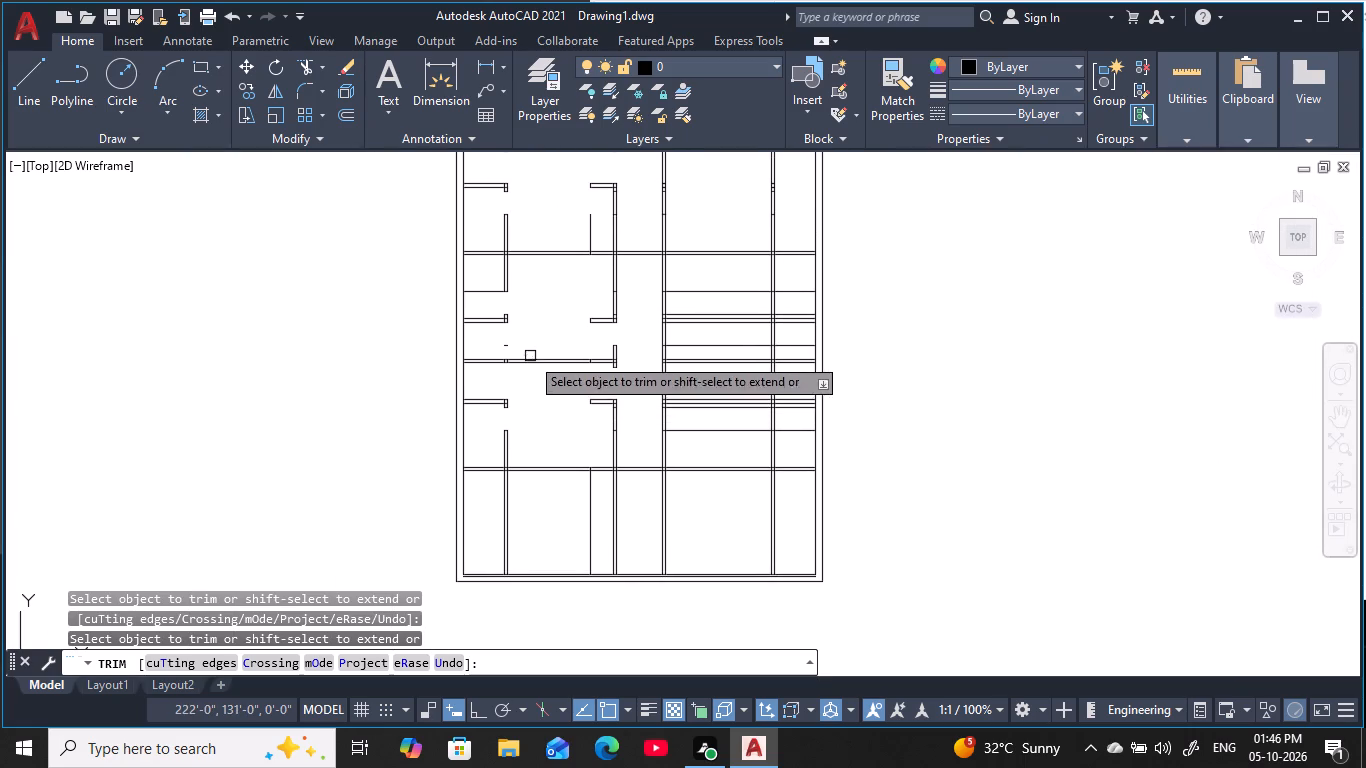
{"action": "middle_click_drag", "start_coordinate": [534, 296], "coordinate": [546, 334]}
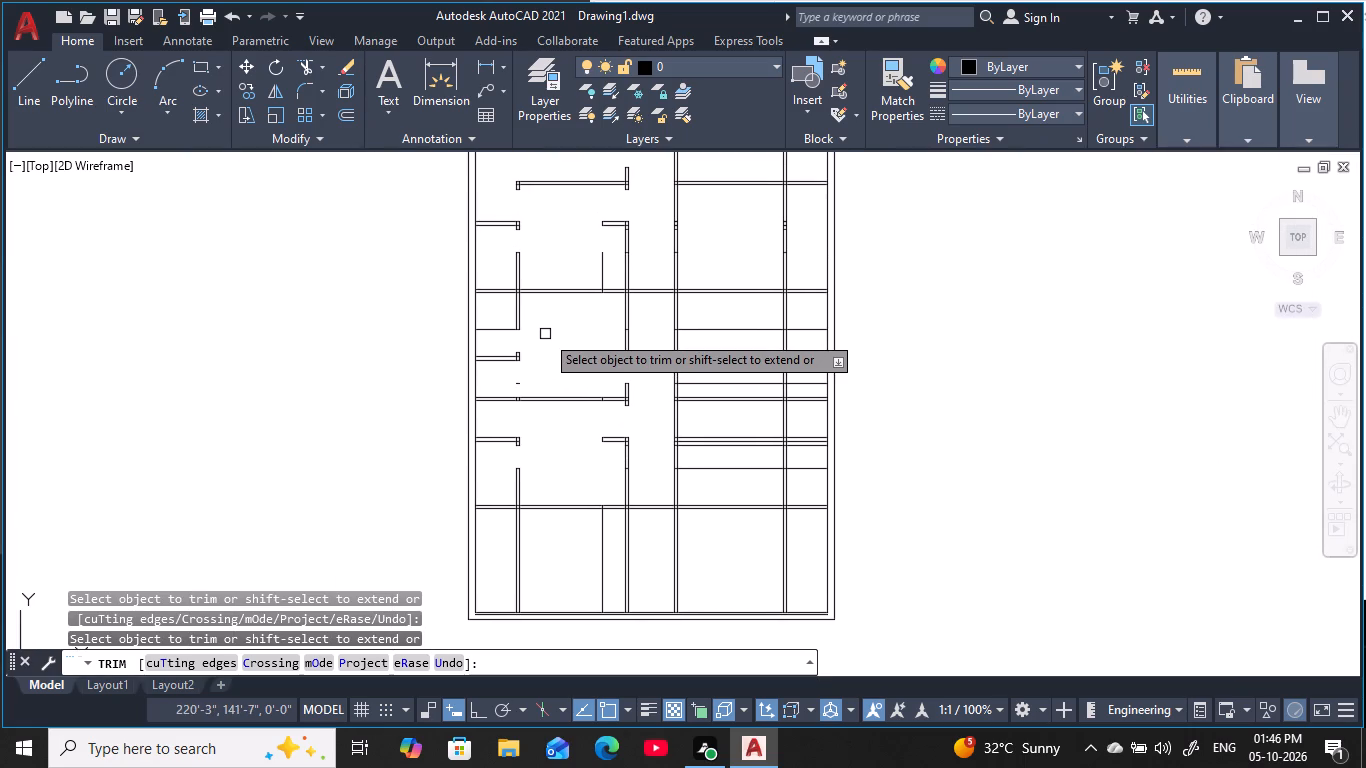
{"action": "left_click", "coordinate": [494, 340]}
{"action": "left_click", "coordinate": [491, 321]}
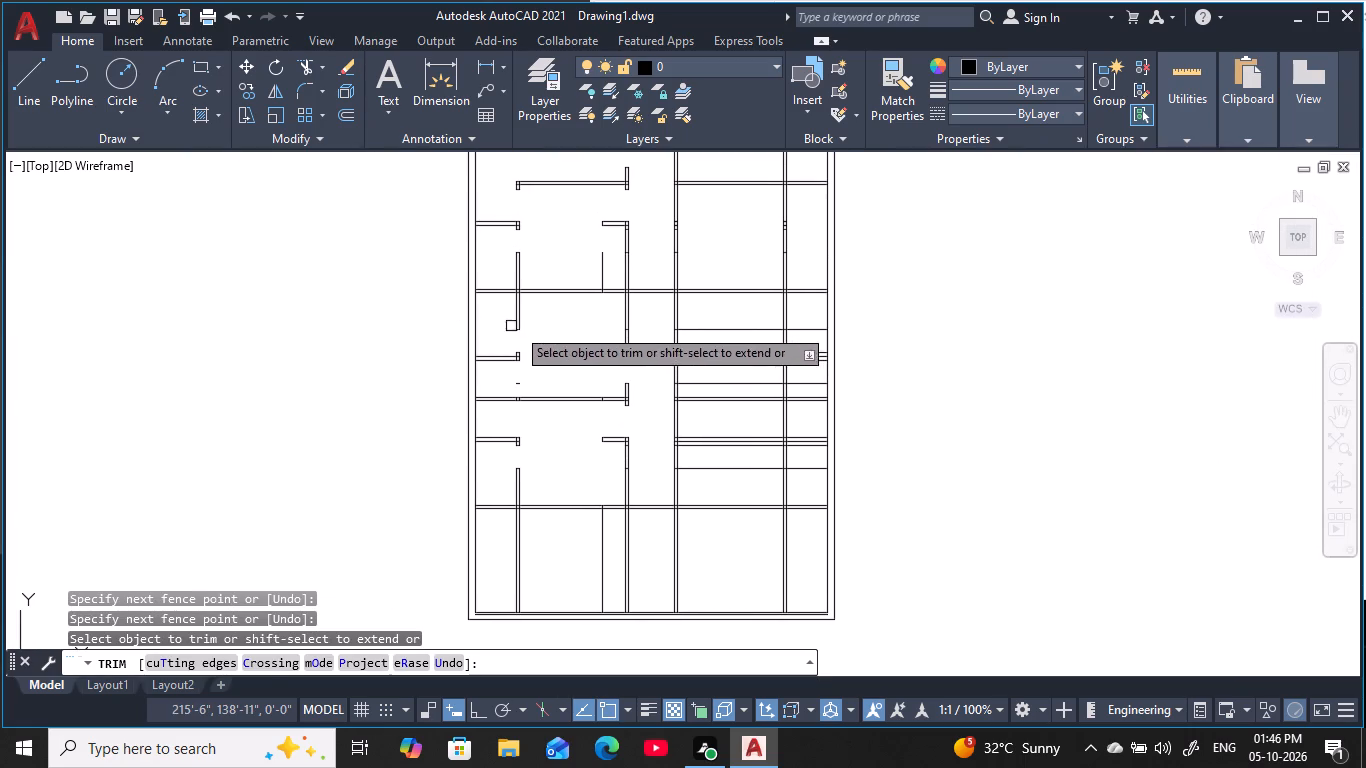
{"action": "scroll", "coordinate": [545, 323], "scroll_direction": "down", "scroll_amount": 1}
{"action": "middle_click_drag", "start_coordinate": [543, 333], "coordinate": [540, 348]}
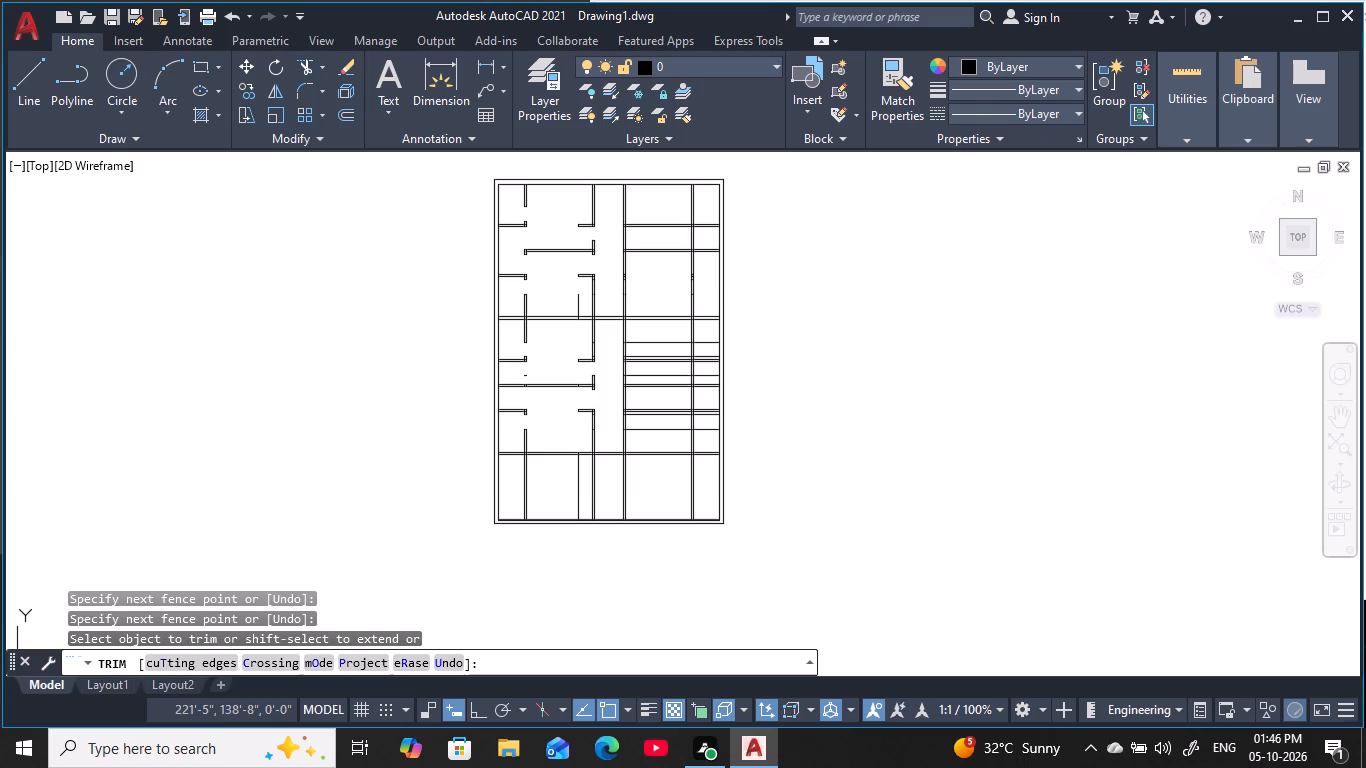
{"action": "middle_click_drag", "start_coordinate": [546, 373], "coordinate": [548, 345]}
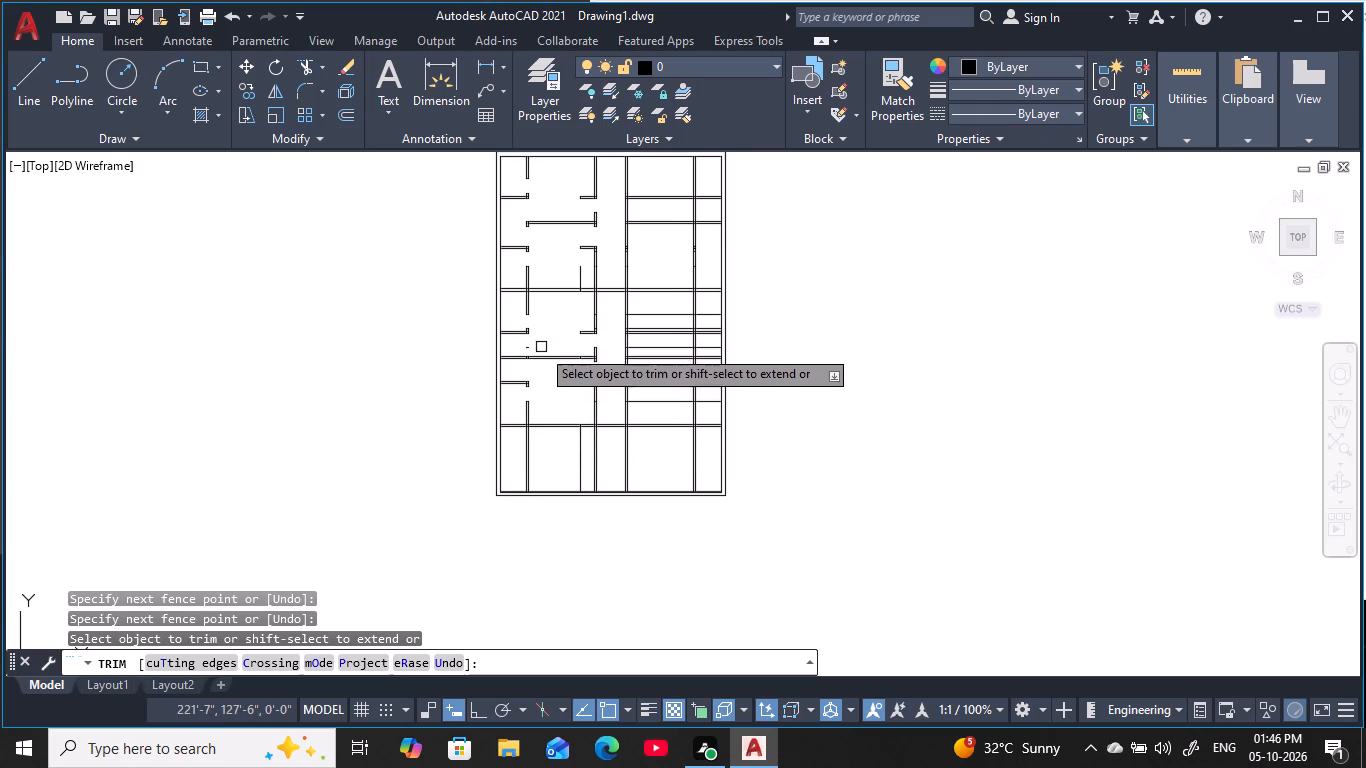
{"action": "key", "text": "Escape"}
{"action": "key", "text": "Escape"}
{"action": "key", "text": "Escape"}
{"action": "key", "text": "Escape"}
Erase the vertical guide line in the southernmost middle room, just west of the corridor wall.
{"action": "middle_click_drag", "start_coordinate": [575, 447], "coordinate": [576, 393]}
{"action": "key", "text": "Escape"}
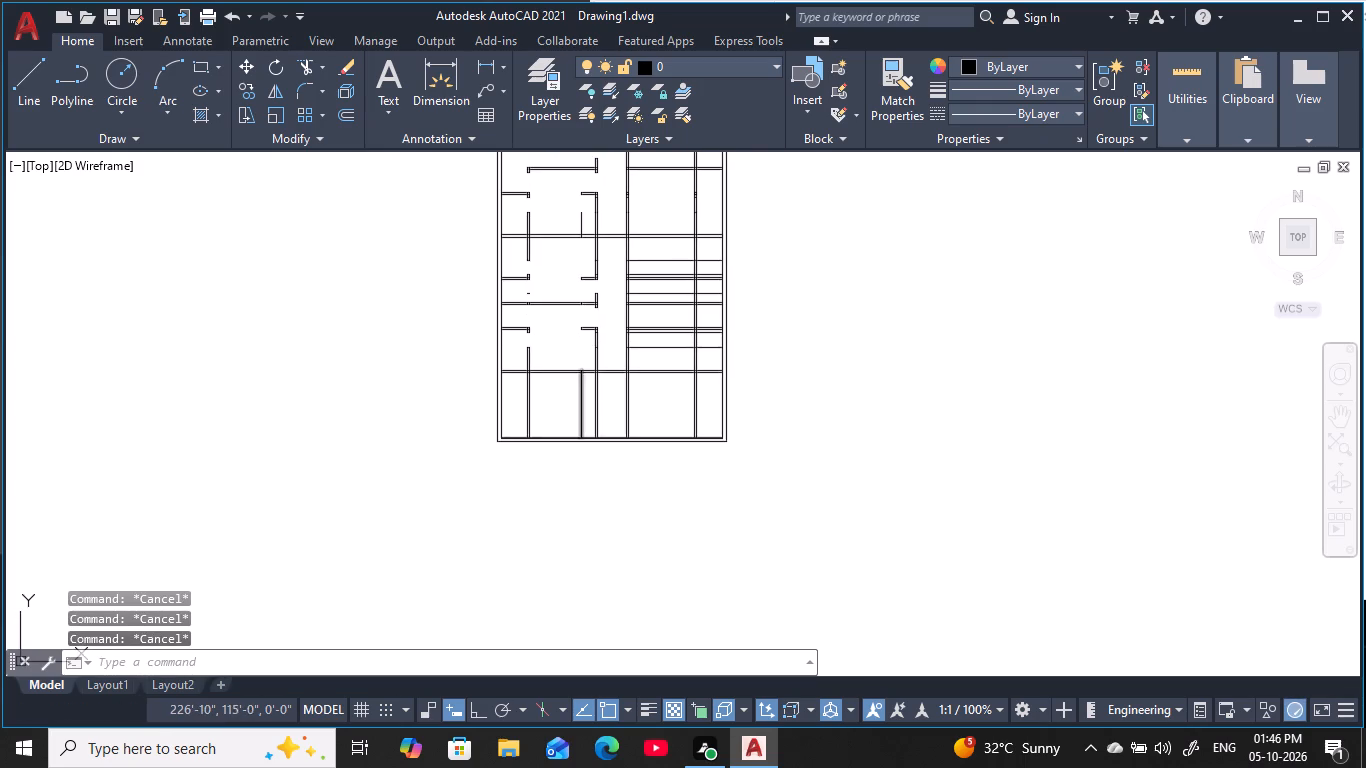
{"action": "key", "text": "Escape"}
{"action": "scroll", "coordinate": [577, 397], "scroll_direction": "up", "scroll_amount": 2}
{"action": "key", "text": "Escape"}
{"action": "key", "text": "Escape"}
{"action": "left_click", "coordinate": [603, 400]}
{"action": "left_click", "coordinate": [537, 402]}
{"action": "key", "text": "Page_Down"}
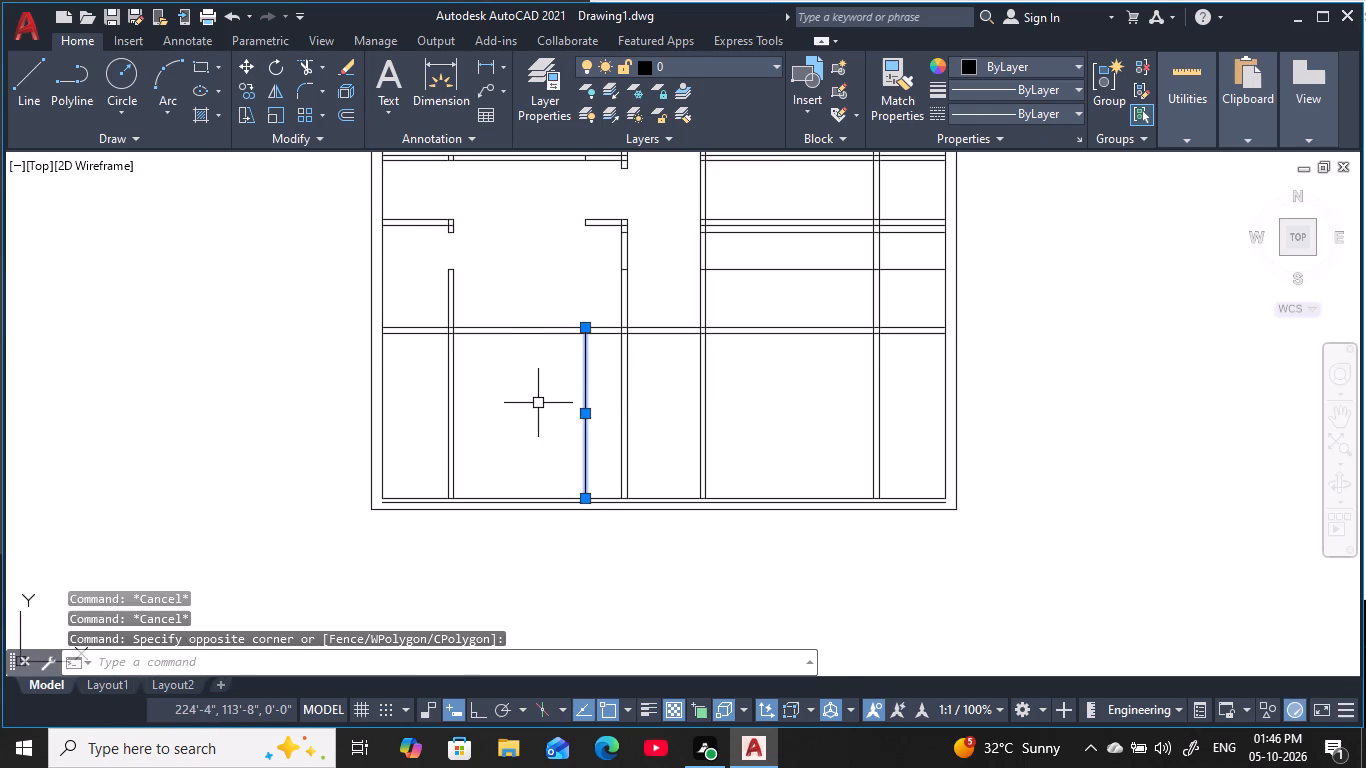
{"action": "key", "text": "Delete"}
{"action": "key", "text": "Escape"}
{"action": "key", "text": "Escape"}
{"action": "key", "text": "Escape"}
{"action": "key", "text": "Escape"}
{"action": "key", "text": "Escape"}
{"action": "key", "text": "Escape"}
{"action": "key", "text": "Escape"}
{"action": "key", "text": "Escape"}
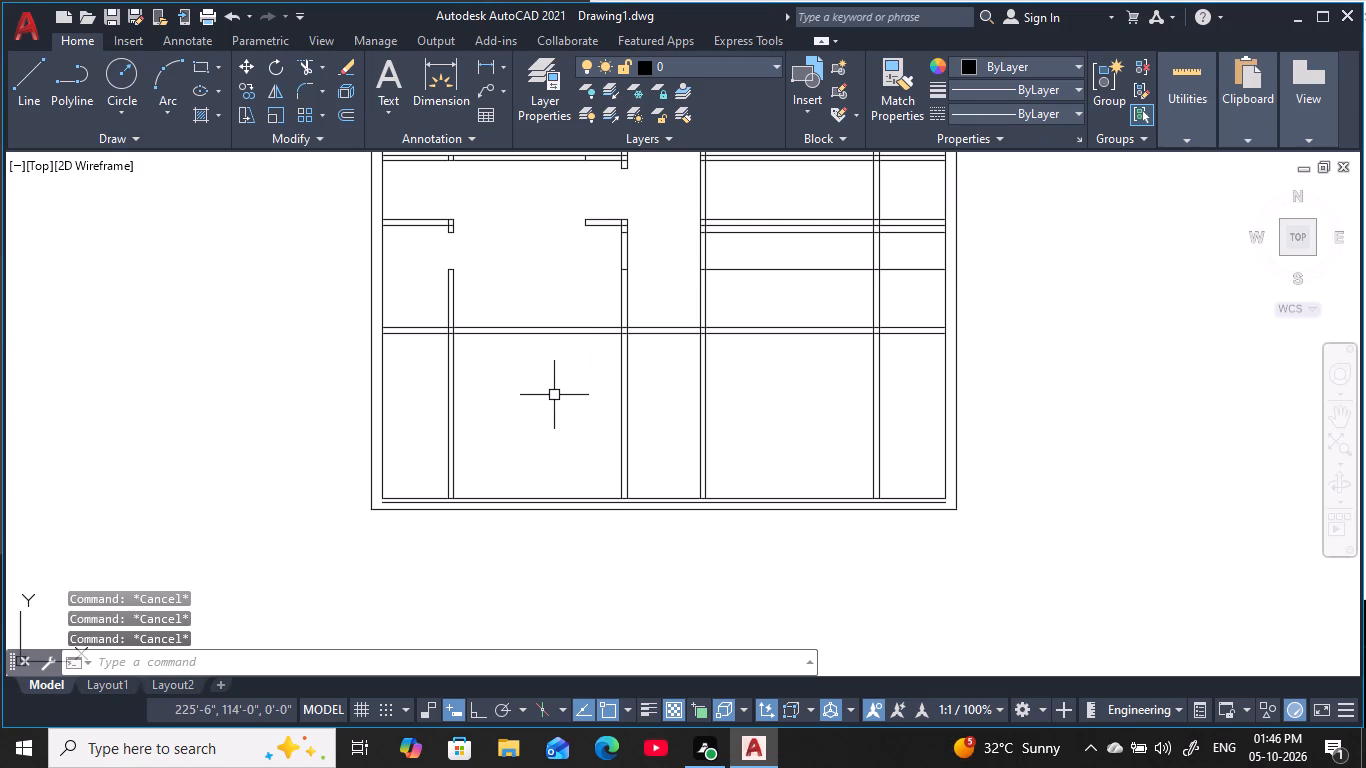
Set the offset distance to 7'.
{"action": "middle_click_drag", "start_coordinate": [551, 383], "coordinate": [546, 418]}
{"action": "key", "text": "Escape"}
{"action": "key", "text": "Escape"}
{"action": "key", "text": "Escape"}
{"action": "key", "text": "Escape"}
{"action": "key", "text": "Escape"}
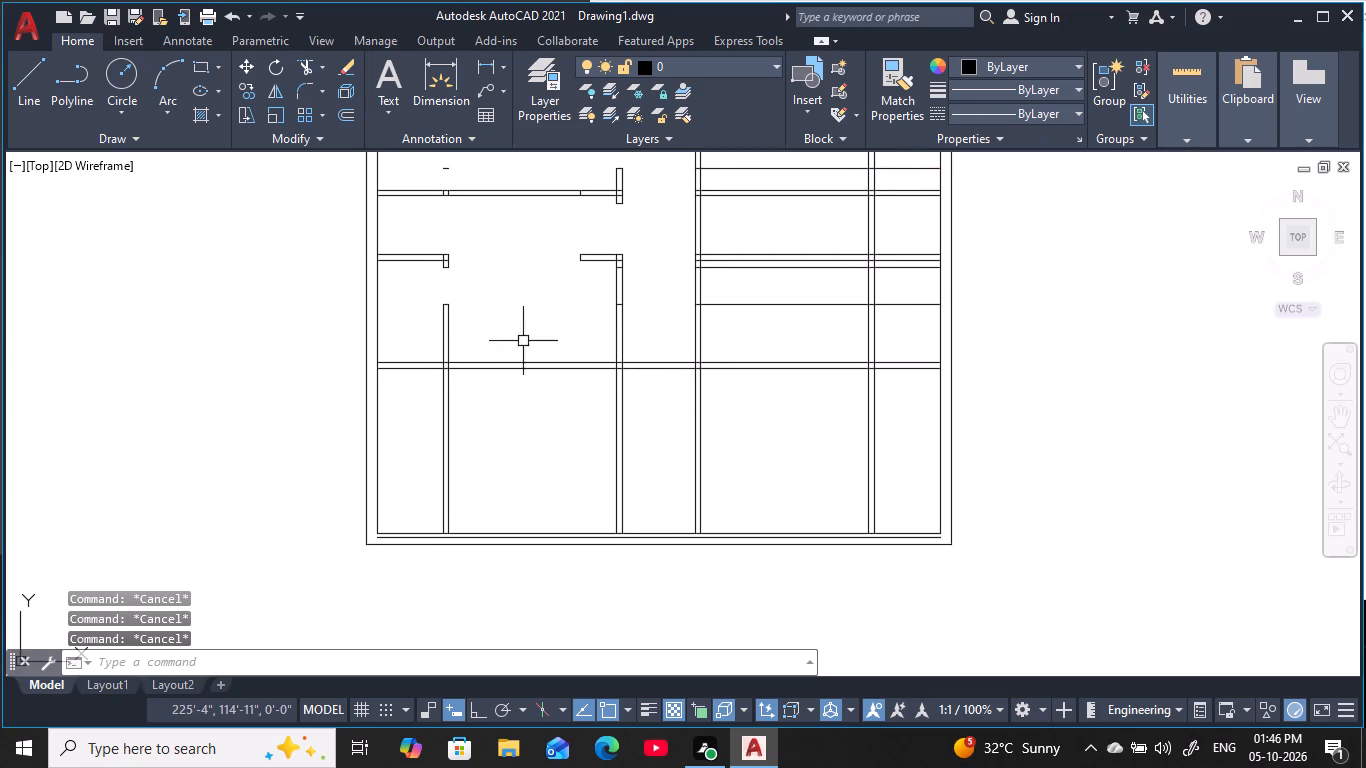
{"action": "key", "text": "Escape"}
{"action": "key", "text": "Escape"}
{"action": "key", "text": "Escape"}
{"action": "type", "text": "o"}
{"action": "key", "text": "space"}
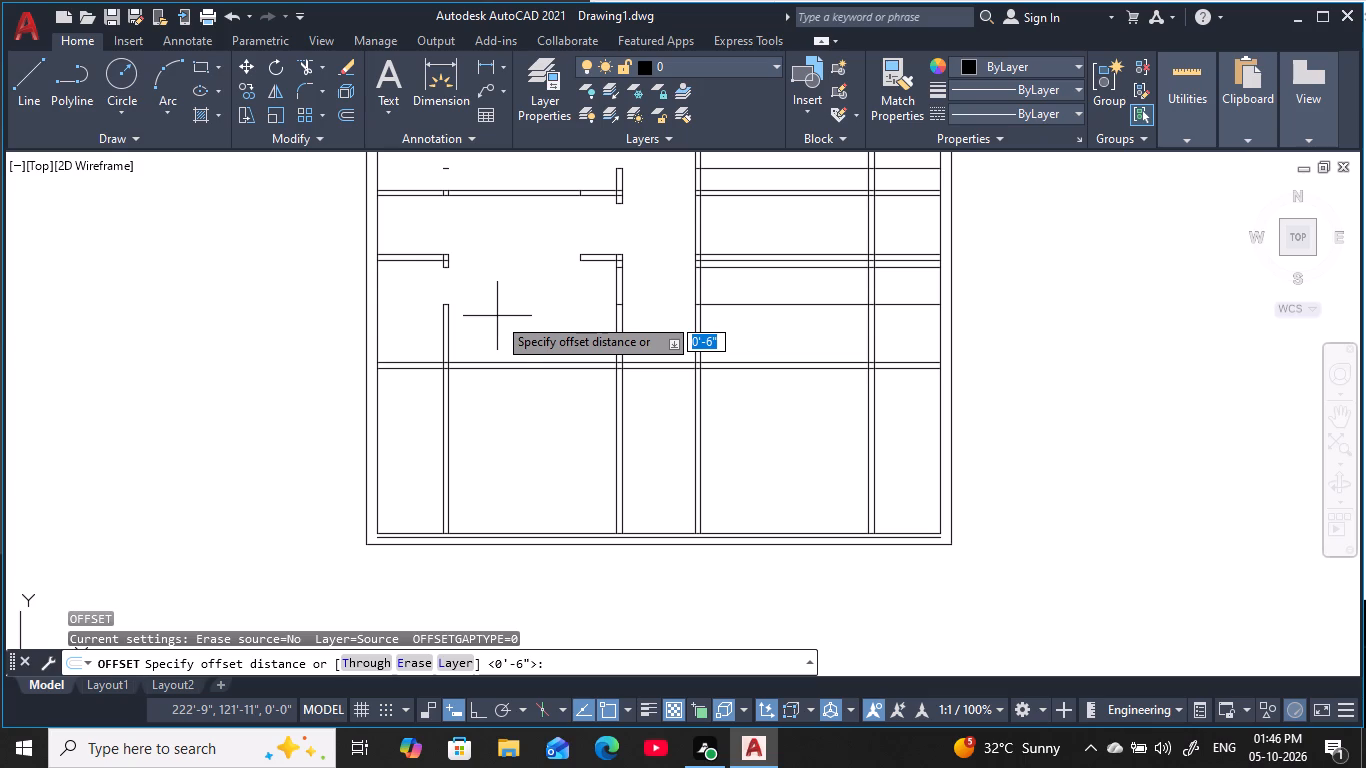
{"action": "key", "text": "7"}
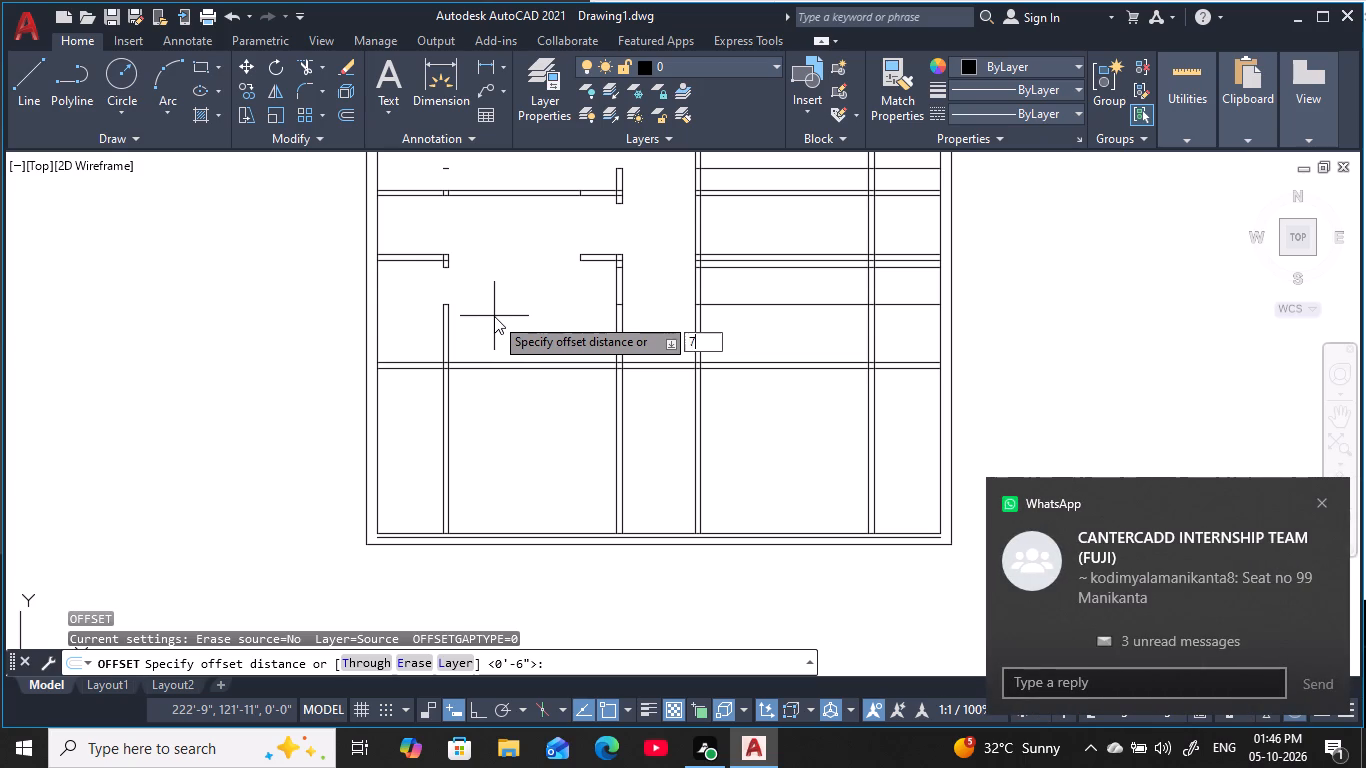
{"action": "key", "text": "apostrophe"}
{"action": "key", "text": "space"}
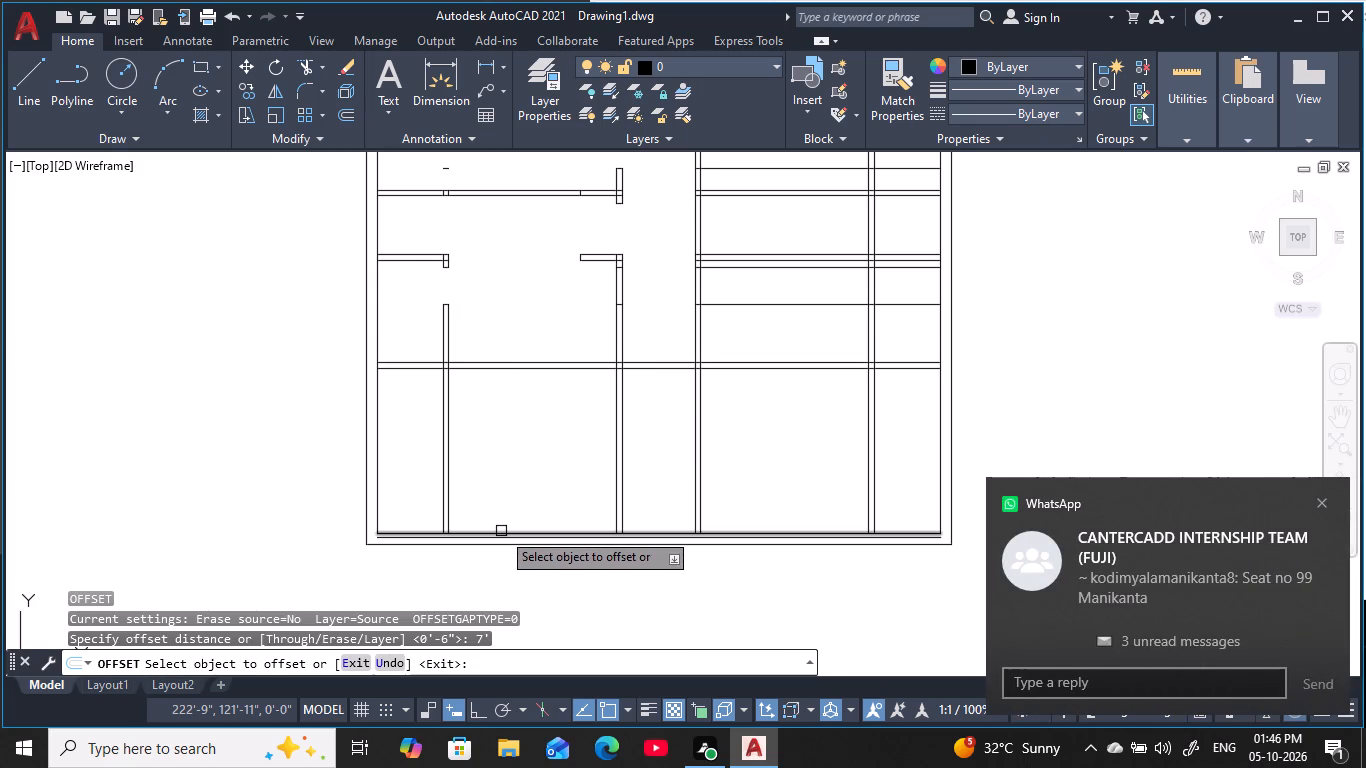
{"action": "scroll", "coordinate": [501, 531], "scroll_direction": "up", "scroll_amount": 1}
{"action": "middle_click_drag", "start_coordinate": [518, 495], "coordinate": [534, 436]}
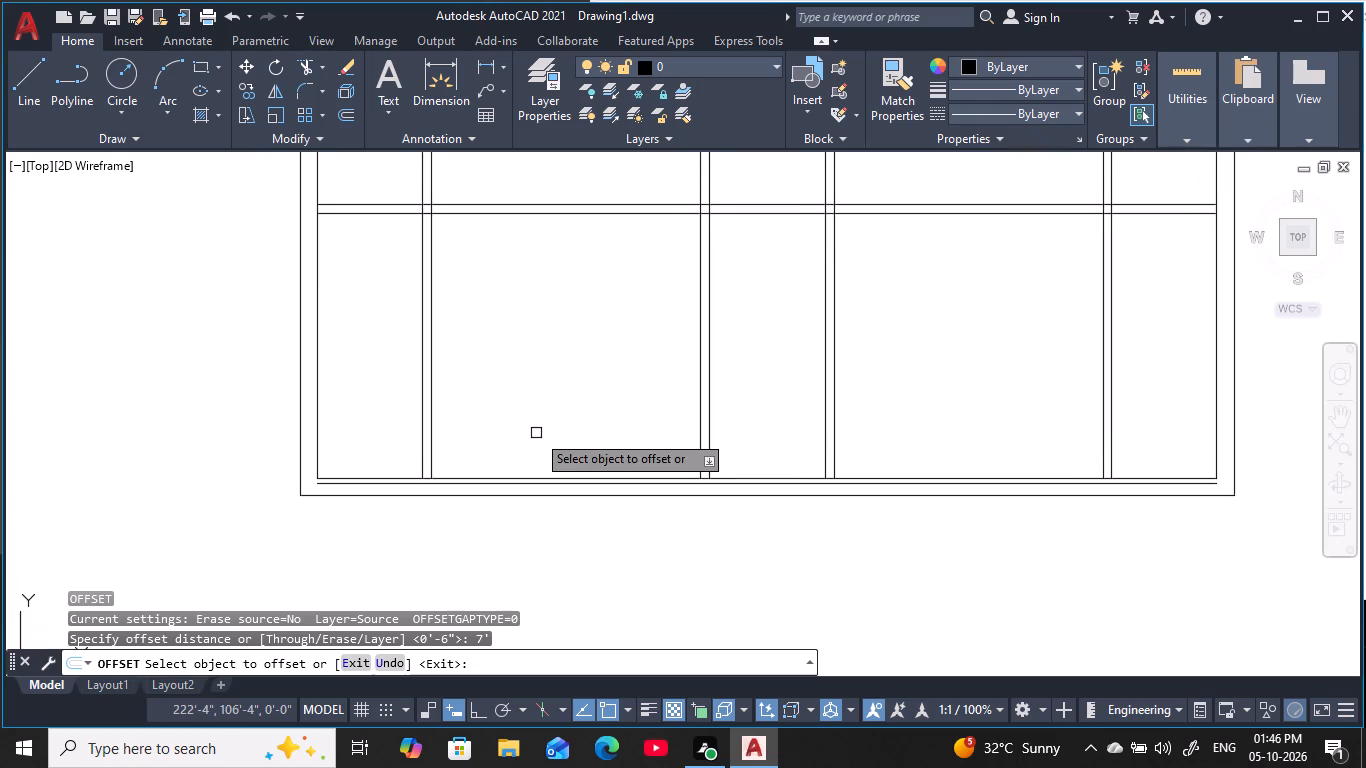
{"action": "key", "text": "Escape"}
{"action": "key", "text": "Escape"}
{"action": "key", "text": "Escape"}
{"action": "key", "text": "Escape"}
{"action": "key", "text": "Escape"}
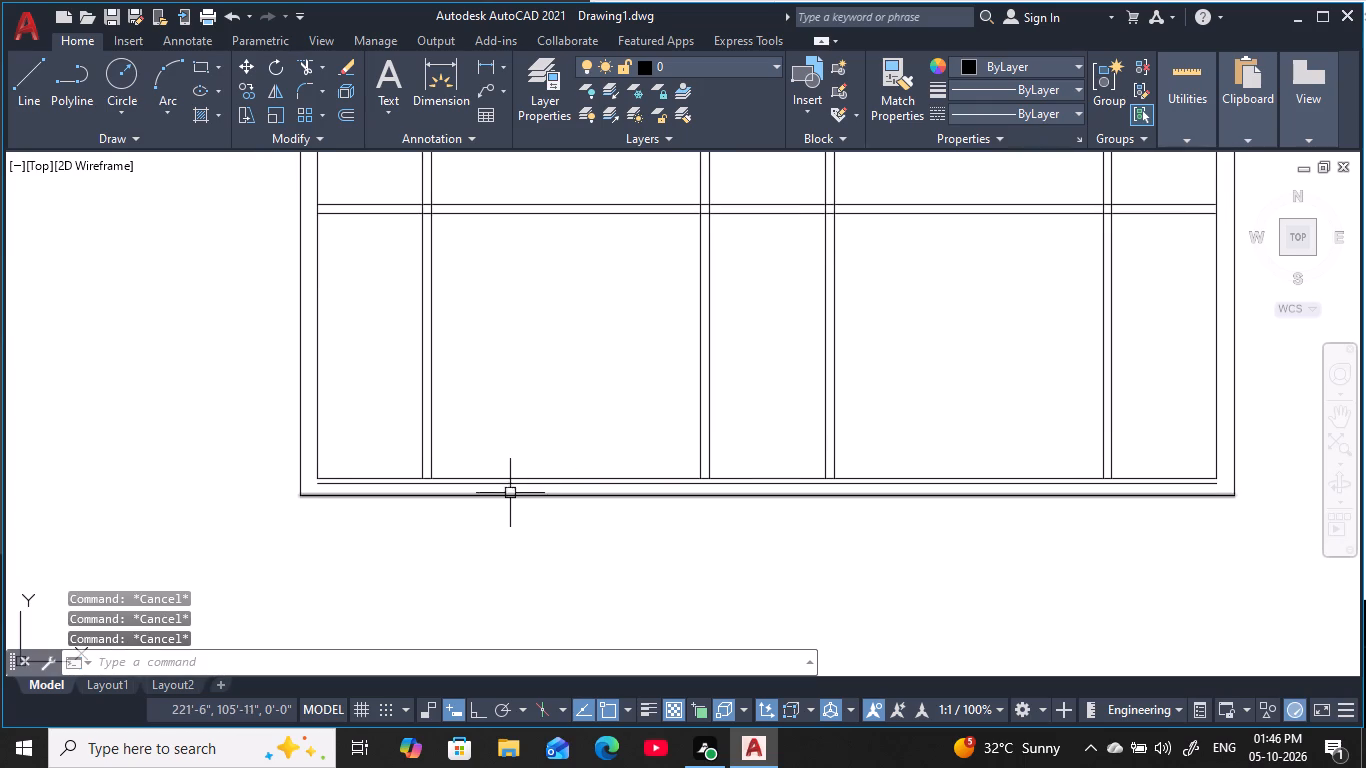
Erase the extra horizontal line lying within the south exterior wall.
{"action": "key", "text": "Escape"}
{"action": "key", "text": "Escape"}
{"action": "left_click", "coordinate": [511, 486]}
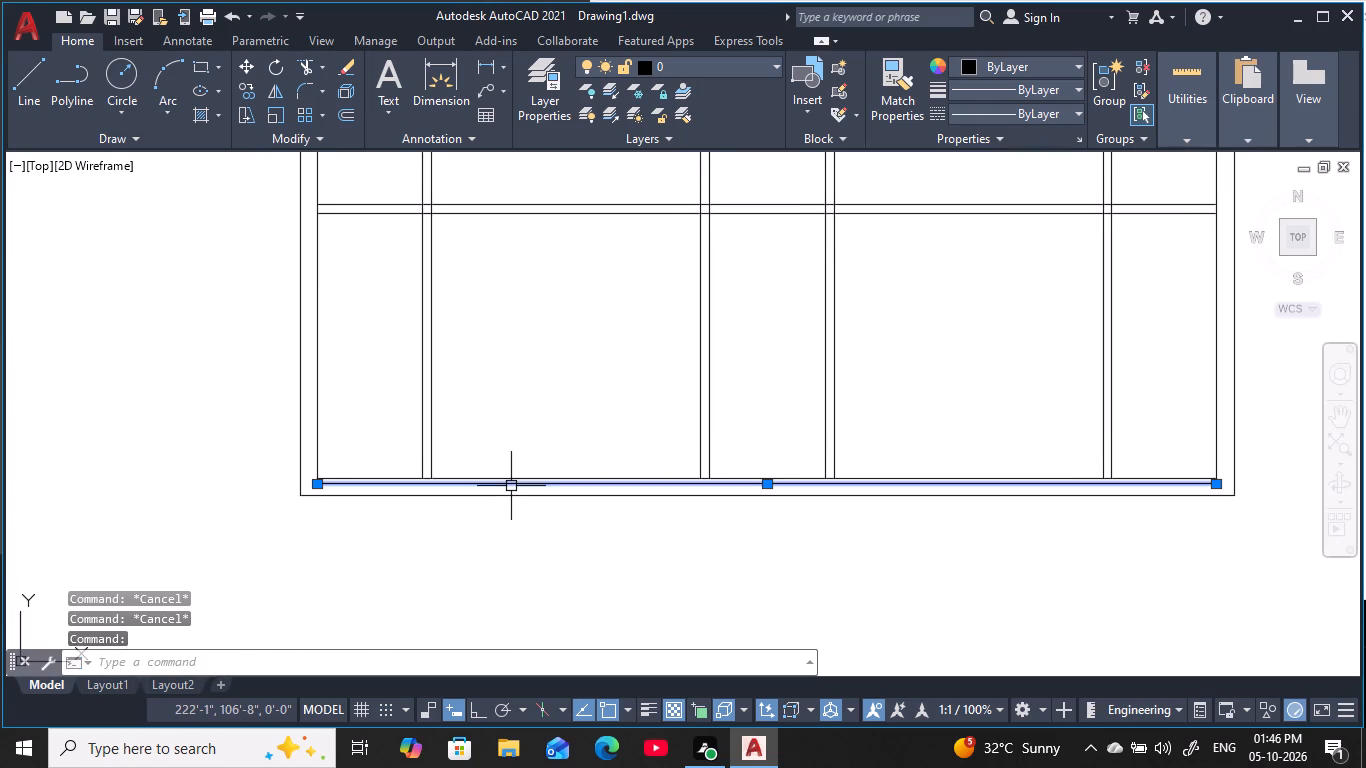
{"action": "key", "text": "Delete"}
{"action": "key", "text": "Escape"}
{"action": "key", "text": "Escape"}
{"action": "key", "text": "Escape"}
{"action": "key", "text": "Escape"}
{"action": "key", "text": "Escape"}
{"action": "key", "text": "Escape"}
Offset the south exterior wall's inner line 7' north into the plan.
{"action": "middle_click_drag", "start_coordinate": [522, 422], "coordinate": [522, 459]}
{"action": "key", "text": "Escape"}
{"action": "key", "text": "Escape"}
{"action": "type", "text": "o"}
{"action": "key", "text": "space"}
{"action": "key", "text": "space"}
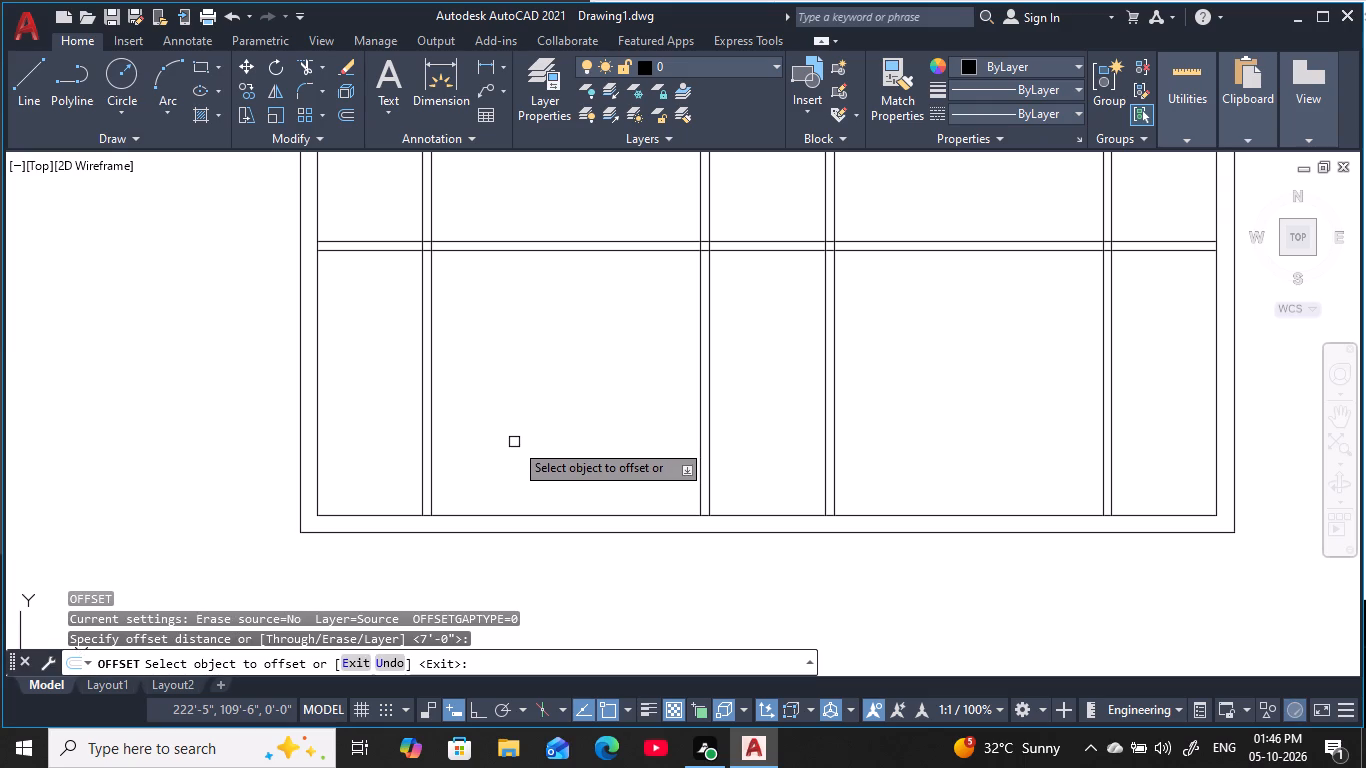
{"action": "type", "text": "7'"}
{"action": "key", "text": "space"}
{"action": "left_click", "coordinate": [521, 514]}
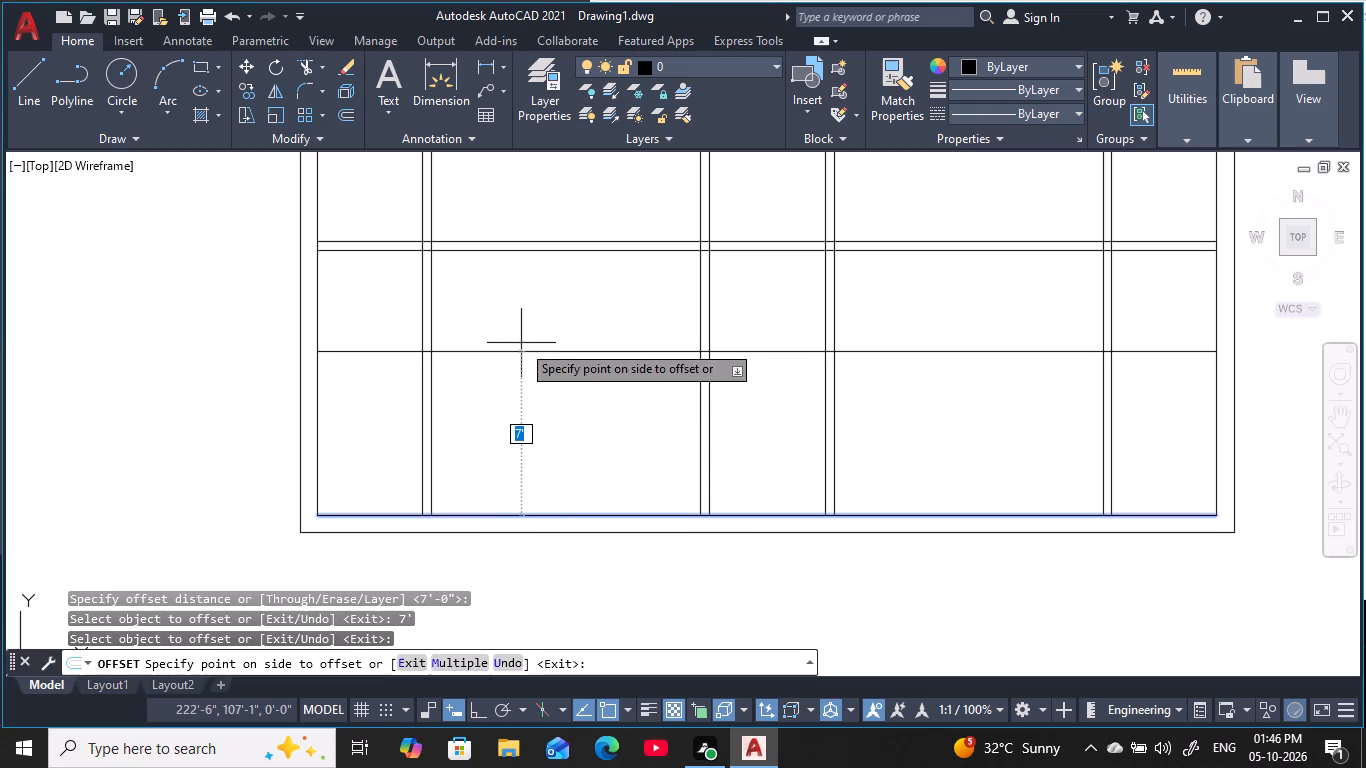
{"action": "left_click", "coordinate": [517, 320]}
{"action": "key", "text": "Escape"}
{"action": "key", "text": "Escape"}
{"action": "key", "text": "Escape"}
{"action": "key", "text": "Escape"}
{"action": "key", "text": "Escape"}
{"action": "key", "text": "Escape"}
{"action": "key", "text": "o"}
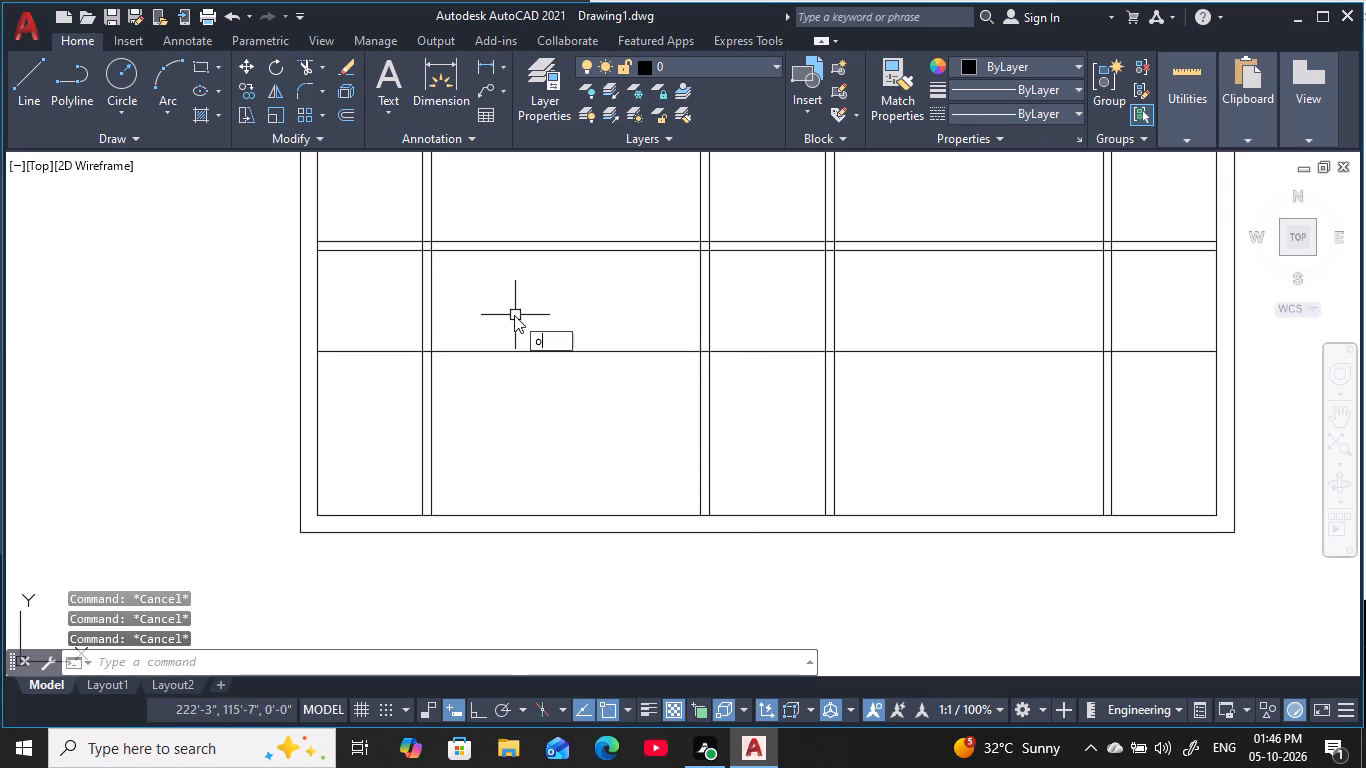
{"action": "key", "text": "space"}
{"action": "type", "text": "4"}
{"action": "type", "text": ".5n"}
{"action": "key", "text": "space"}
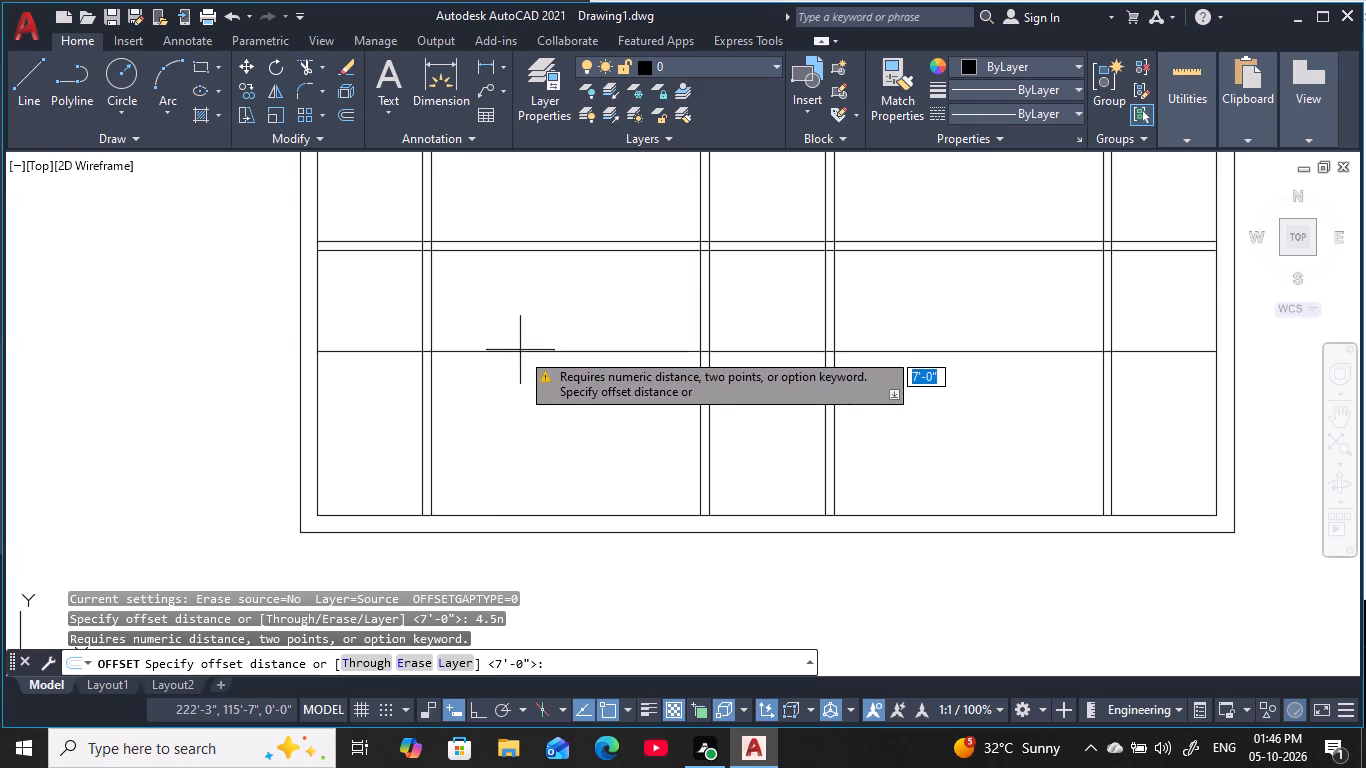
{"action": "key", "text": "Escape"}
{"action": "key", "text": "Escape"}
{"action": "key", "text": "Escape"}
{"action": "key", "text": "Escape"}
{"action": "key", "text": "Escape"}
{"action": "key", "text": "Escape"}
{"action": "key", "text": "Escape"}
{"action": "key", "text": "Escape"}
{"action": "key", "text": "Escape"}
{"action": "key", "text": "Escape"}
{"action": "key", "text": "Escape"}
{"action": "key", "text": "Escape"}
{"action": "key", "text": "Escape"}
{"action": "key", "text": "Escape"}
Offset the new horizontal line 4.5" north to form the southernmost cross partition.
{"action": "key", "text": "space"}
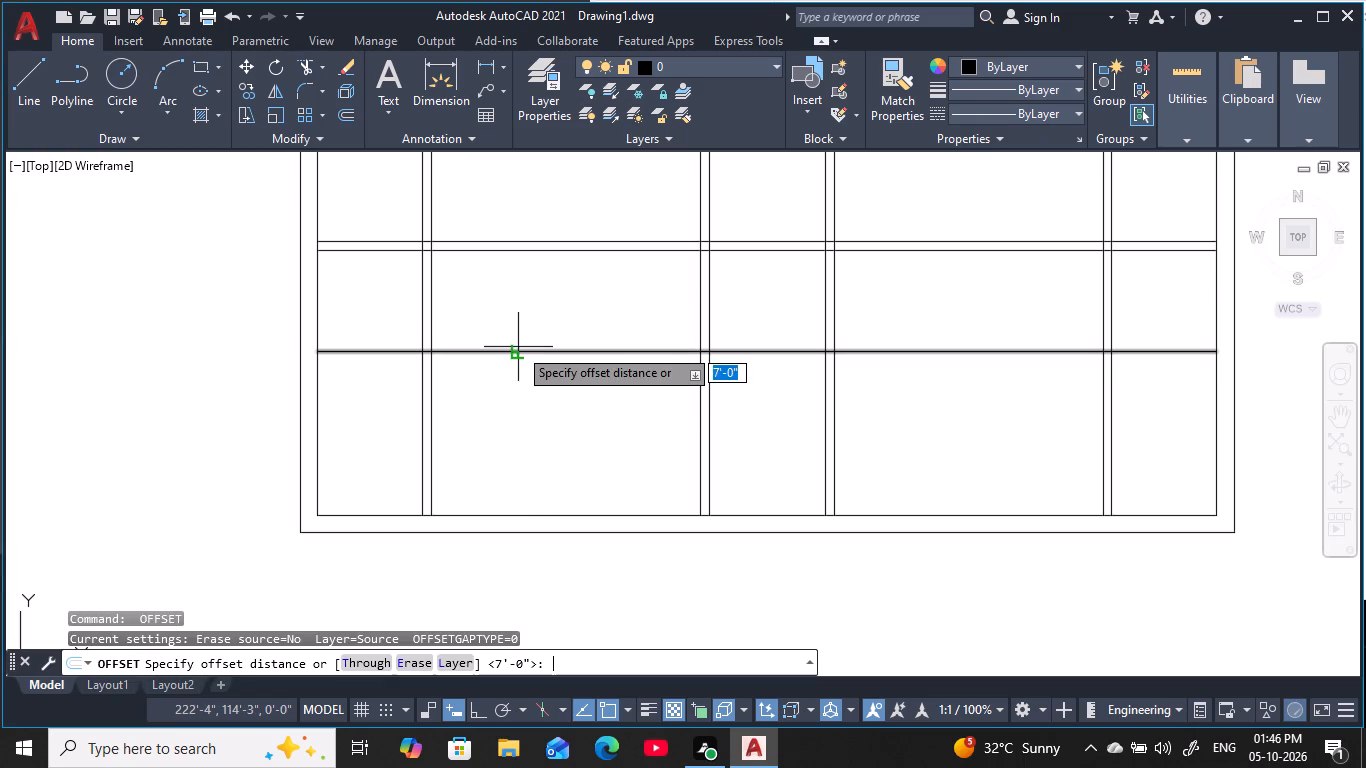
{"action": "key", "text": "4"}
{"action": "key", "text": "period"}
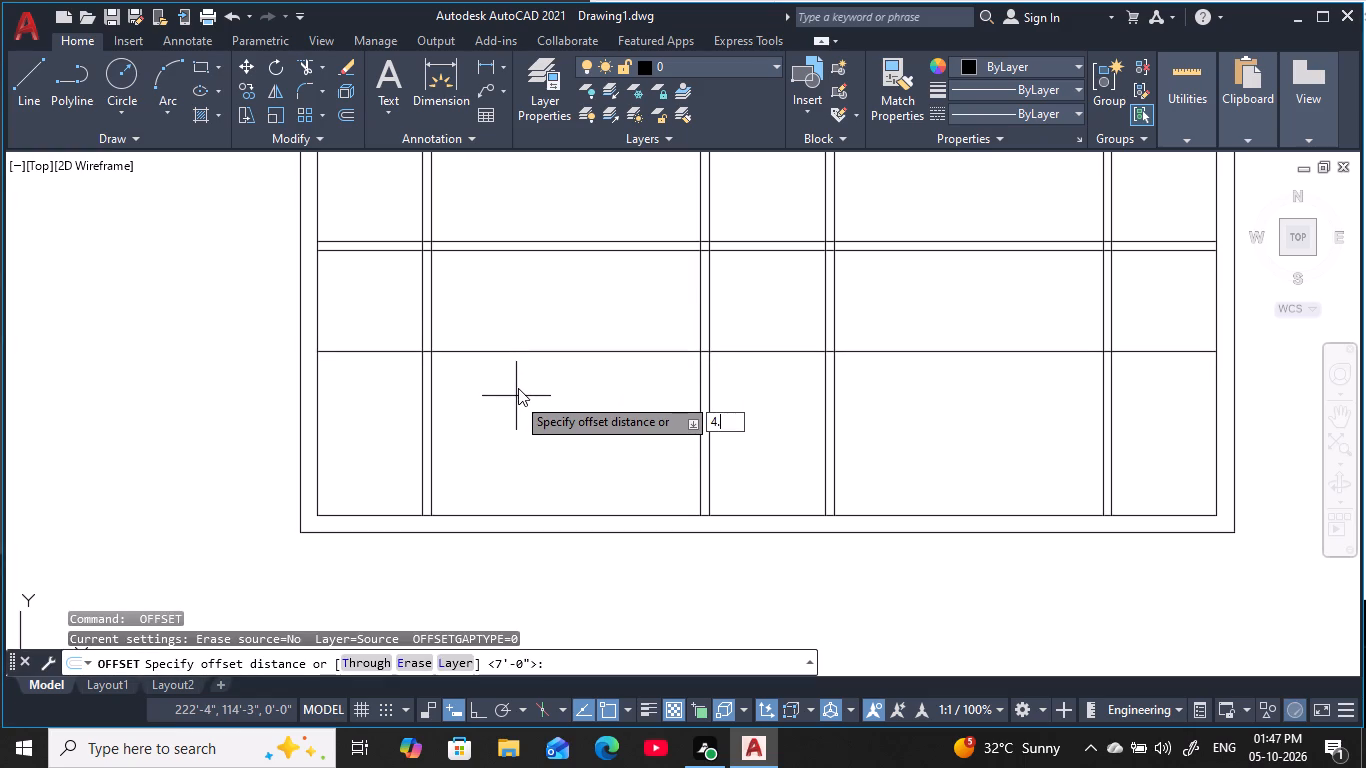
{"action": "key", "text": "5"}
{"action": "key", "text": "space"}
{"action": "left_click", "coordinate": [546, 352]}
{"action": "left_click", "coordinate": [546, 314]}
{"action": "key", "text": "Escape"}
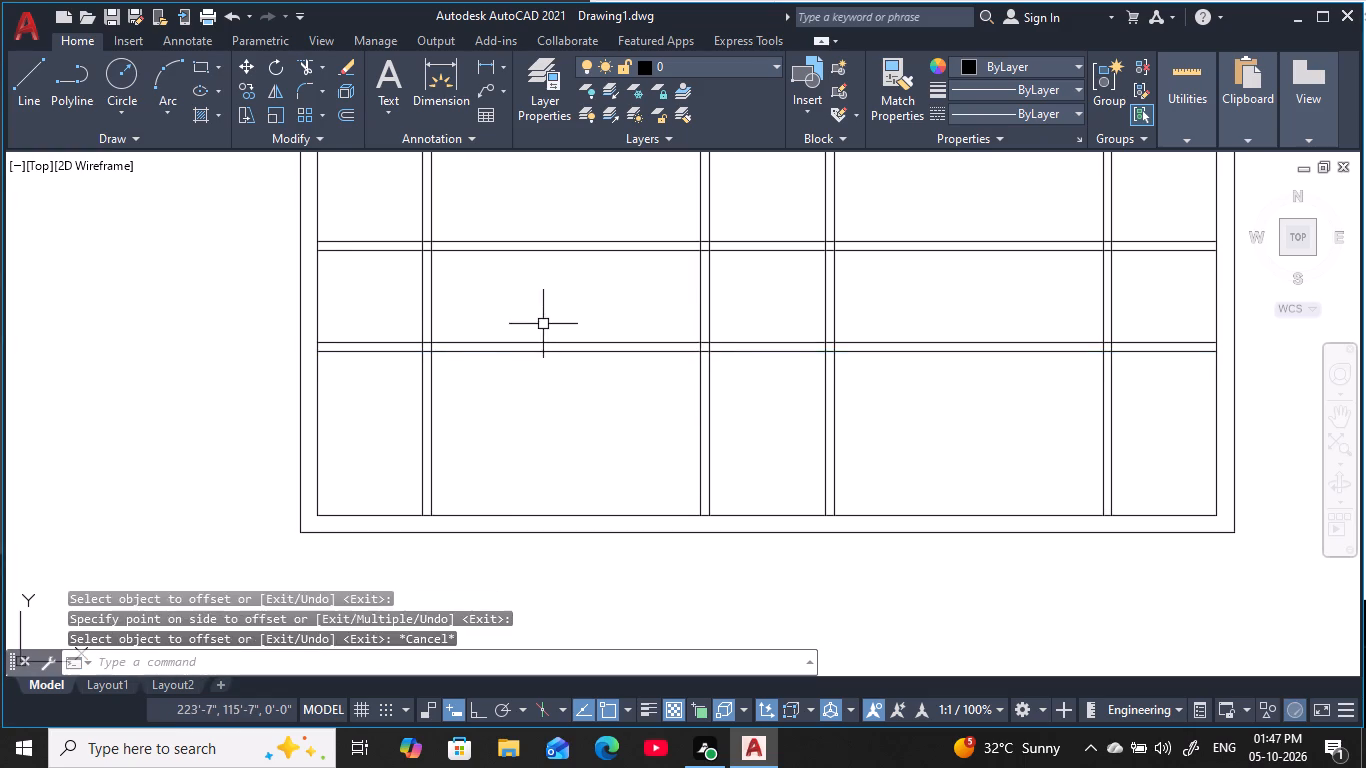
{"action": "key", "text": "Escape"}
{"action": "key", "text": "Escape"}
{"action": "key", "text": "Escape"}
{"action": "key", "text": "Escape"}
{"action": "key", "text": "Escape"}
{"action": "key", "text": "Escape"}
{"action": "key", "text": "Escape"}
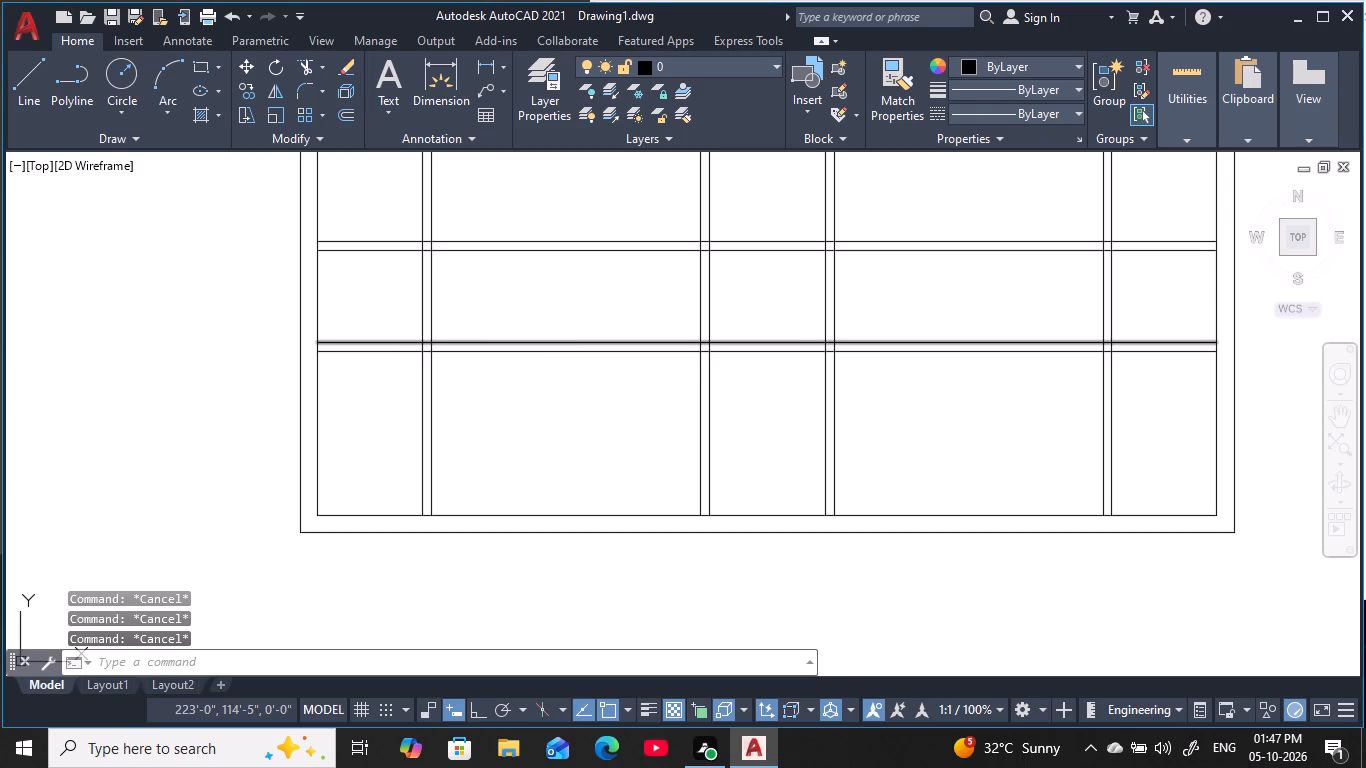
{"action": "key", "text": "Escape"}
{"action": "key", "text": "Escape"}
{"action": "key", "text": "Escape"}
{"action": "key", "text": "Escape"}
Offset the southern line of the new cross partition 6" south as a guide for the opening's edge.
{"action": "type", "text": "o 6"}
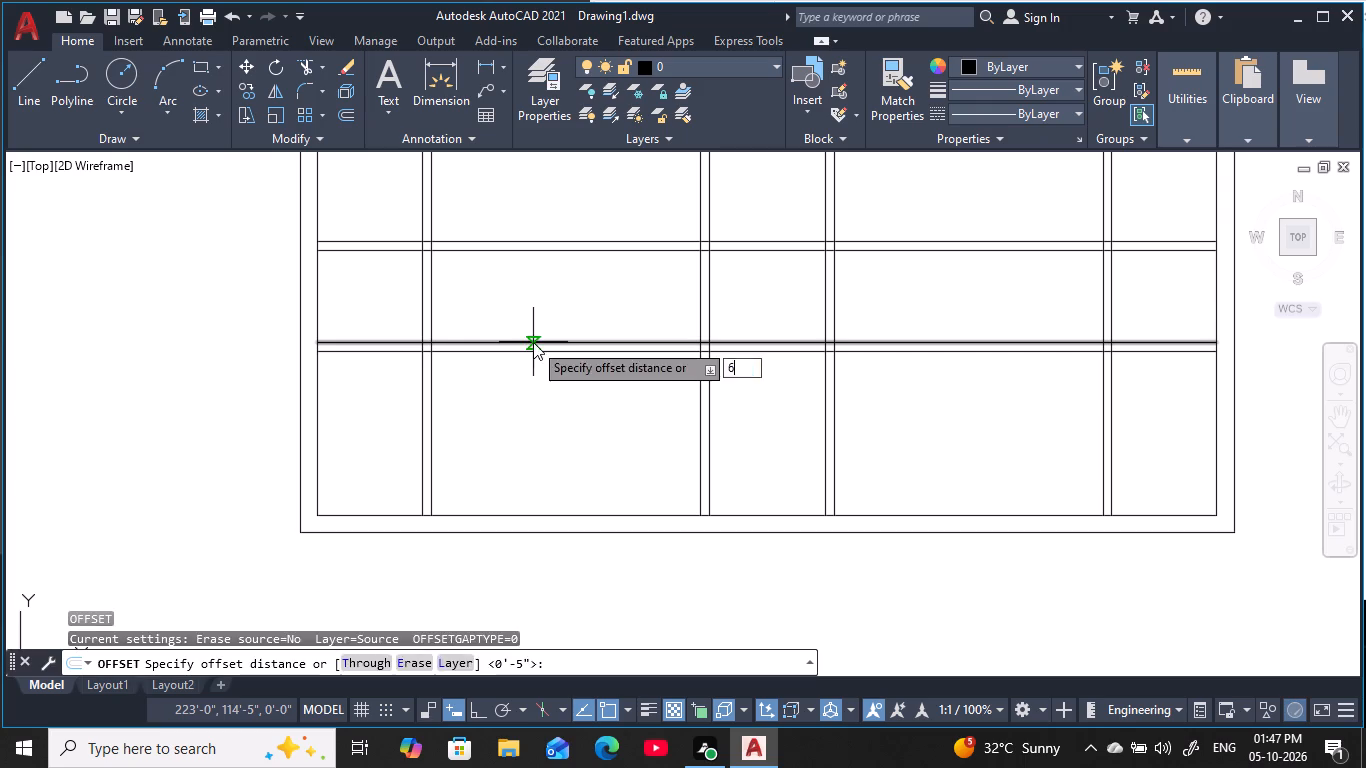
{"action": "key", "text": "space"}
{"action": "left_click", "coordinate": [533, 352]}
{"action": "left_click", "coordinate": [551, 455]}
{"action": "key", "text": "Escape"}
{"action": "key", "text": "Escape"}
{"action": "key", "text": "Escape"}
{"action": "key", "text": "Escape"}
{"action": "key", "text": "Escape"}
{"action": "key", "text": "Escape"}
{"action": "key", "text": "Escape"}
{"action": "key", "text": "Escape"}
{"action": "key", "text": "Escape"}
{"action": "key", "text": "Escape"}
{"action": "key", "text": "Escape"}
{"action": "key", "text": "Escape"}
{"action": "key", "text": "Escape"}
{"action": "key", "text": "Escape"}
{"action": "key", "text": "Escape"}
{"action": "key", "text": "Escape"}
{"action": "key", "text": "Escape"}
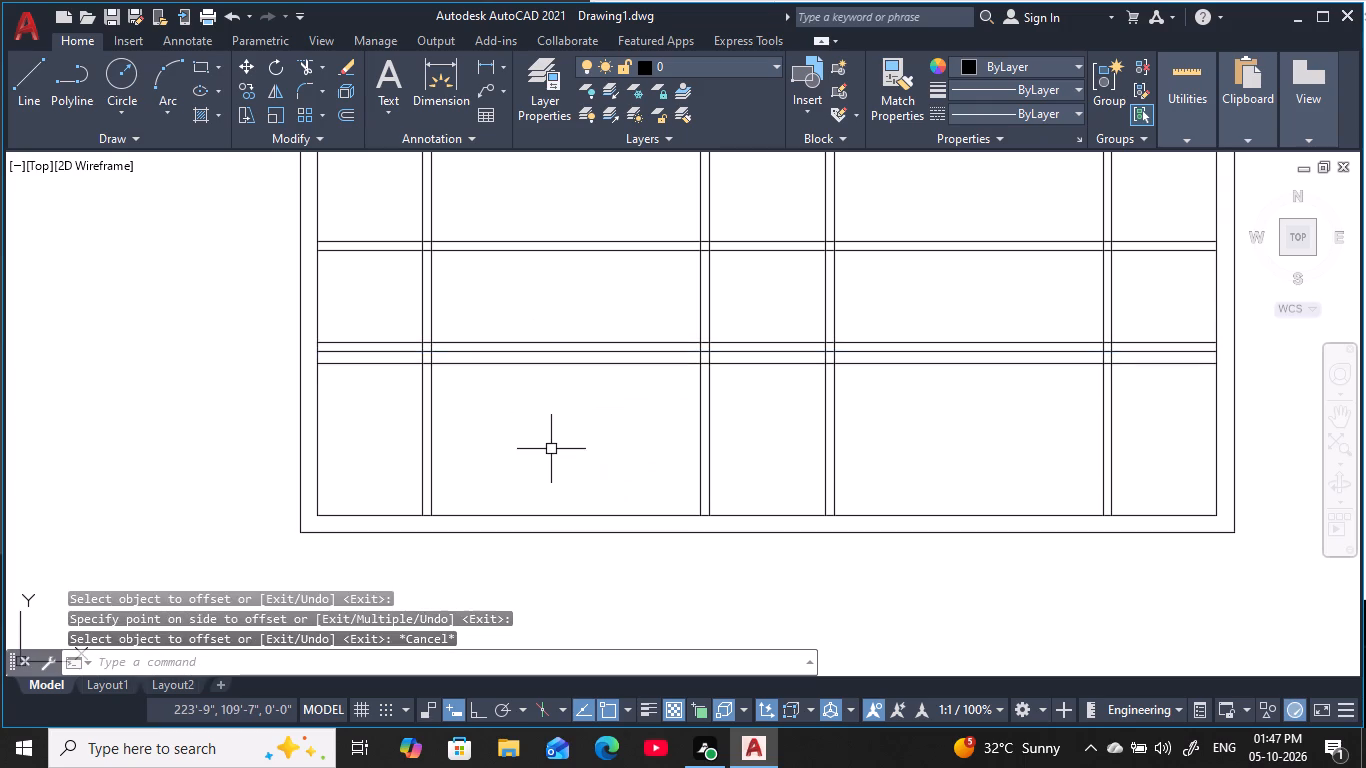
Offset the 6" guide line 2'6" south to mark the far edge of the opening.
{"action": "key", "text": "space"}
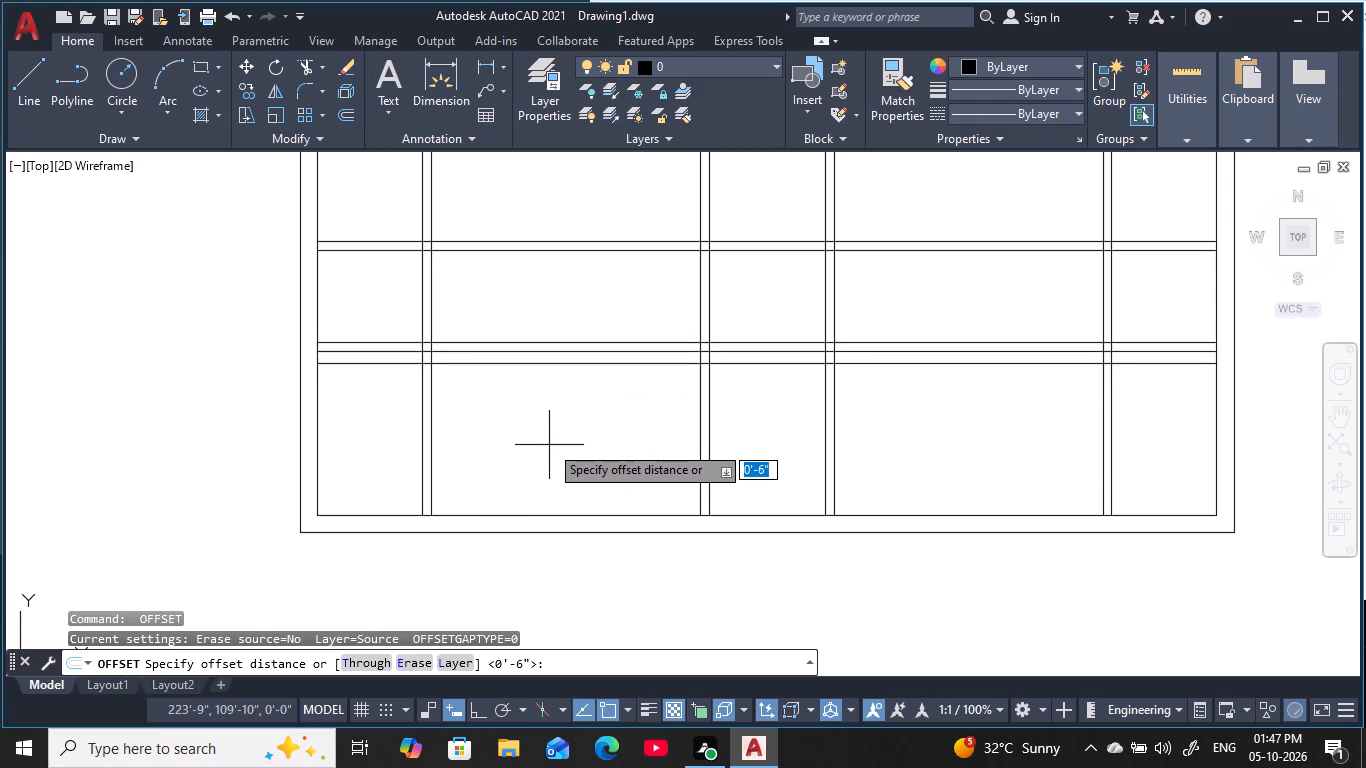
{"action": "type", "text": "2'"}
{"action": "type", "text": "6"}
{"action": "key", "text": "space"}
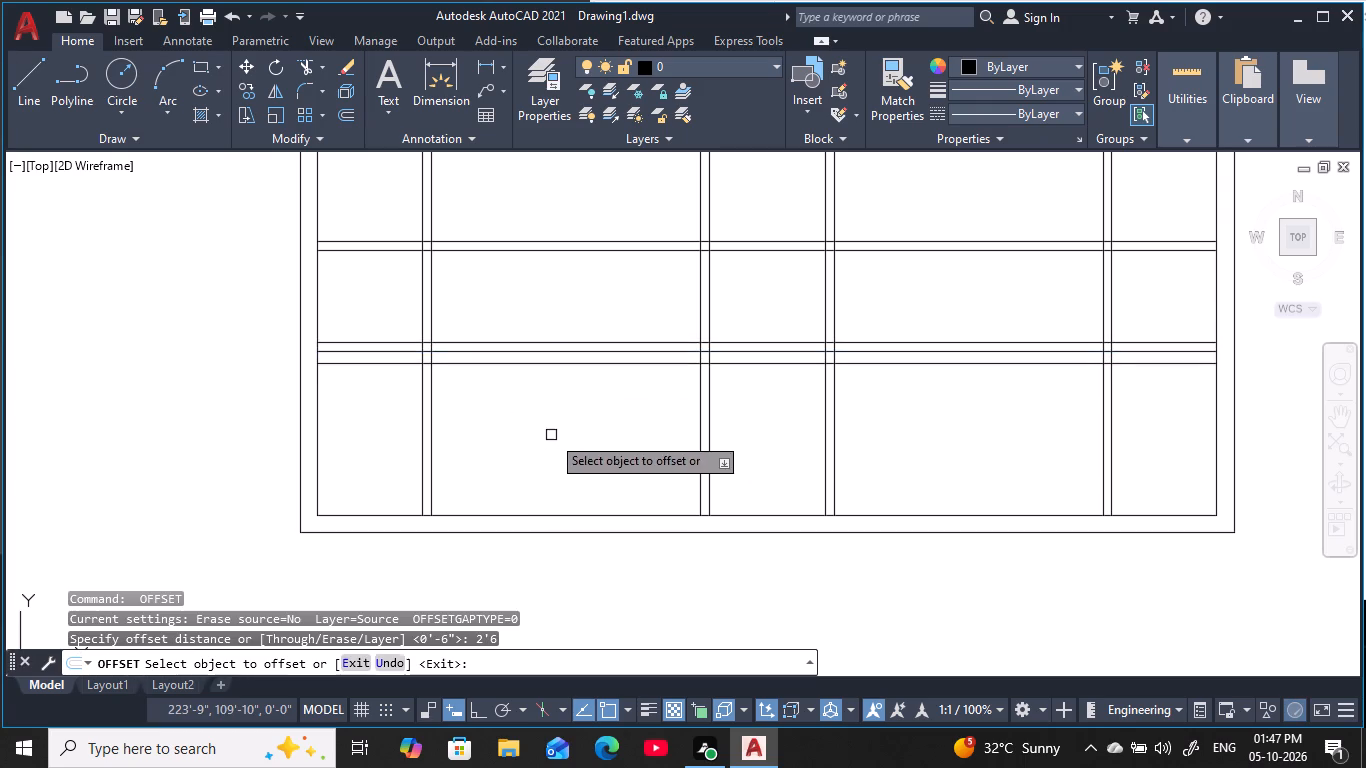
{"action": "left_click", "coordinate": [540, 363]}
{"action": "left_click", "coordinate": [560, 482]}
{"action": "key", "text": "Escape"}
{"action": "key", "text": "Escape"}
{"action": "key", "text": "Escape"}
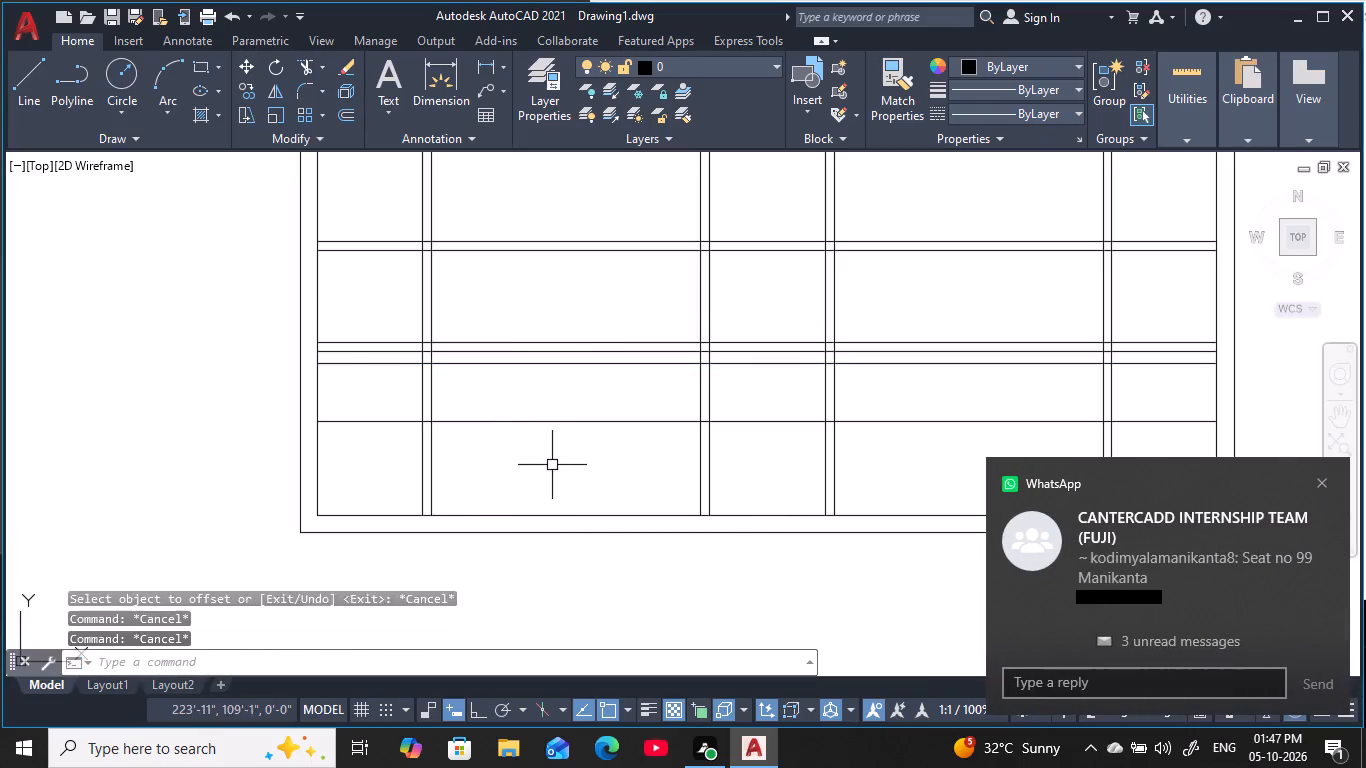
{"action": "key", "text": "Escape"}
{"action": "key", "text": "Escape"}
{"action": "key", "text": "Escape"}
{"action": "key", "text": "Escape"}
Trim the west vertical partition between the two guide lines to form the opening, and remove the guide leftovers west of the corridor.
{"action": "type", "text": "tr"}
{"action": "key", "text": "space"}
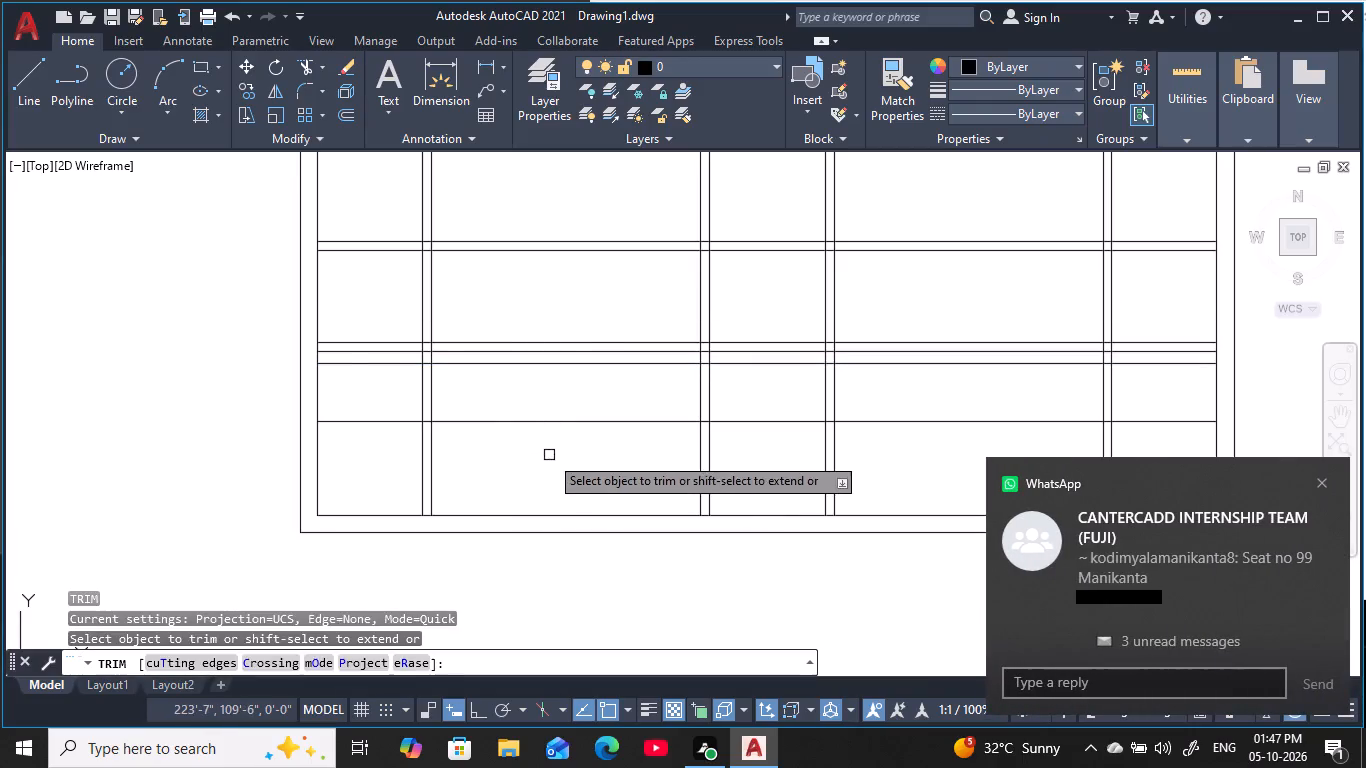
{"action": "left_click", "coordinate": [550, 444]}
{"action": "left_click", "coordinate": [530, 390]}
{"action": "left_click", "coordinate": [461, 395]}
{"action": "left_click", "coordinate": [393, 397]}
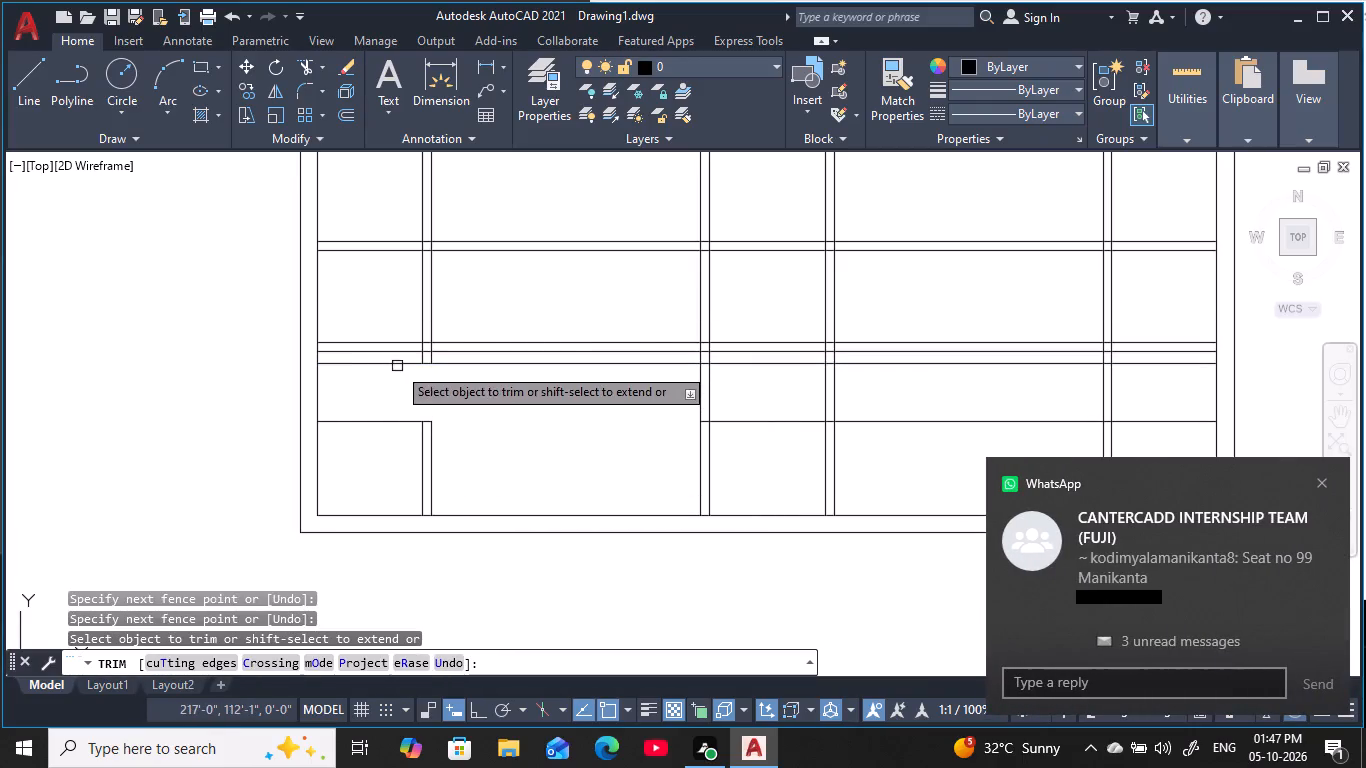
{"action": "left_click", "coordinate": [396, 363]}
{"action": "left_click", "coordinate": [461, 359]}
{"action": "left_click", "coordinate": [380, 421]}
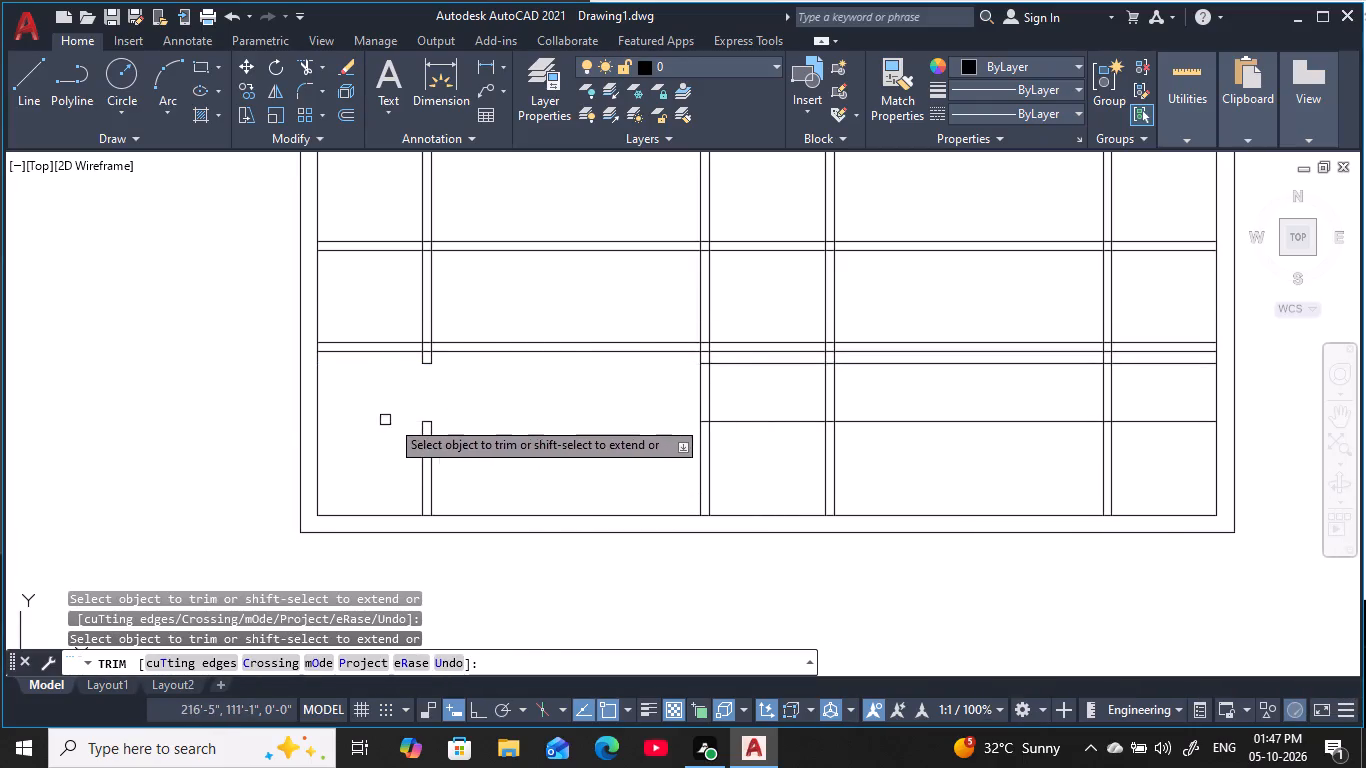
Trim the southernmost cross partition and the two opening guide lines where they cross the central corridor.
{"action": "left_click", "coordinate": [789, 458]}
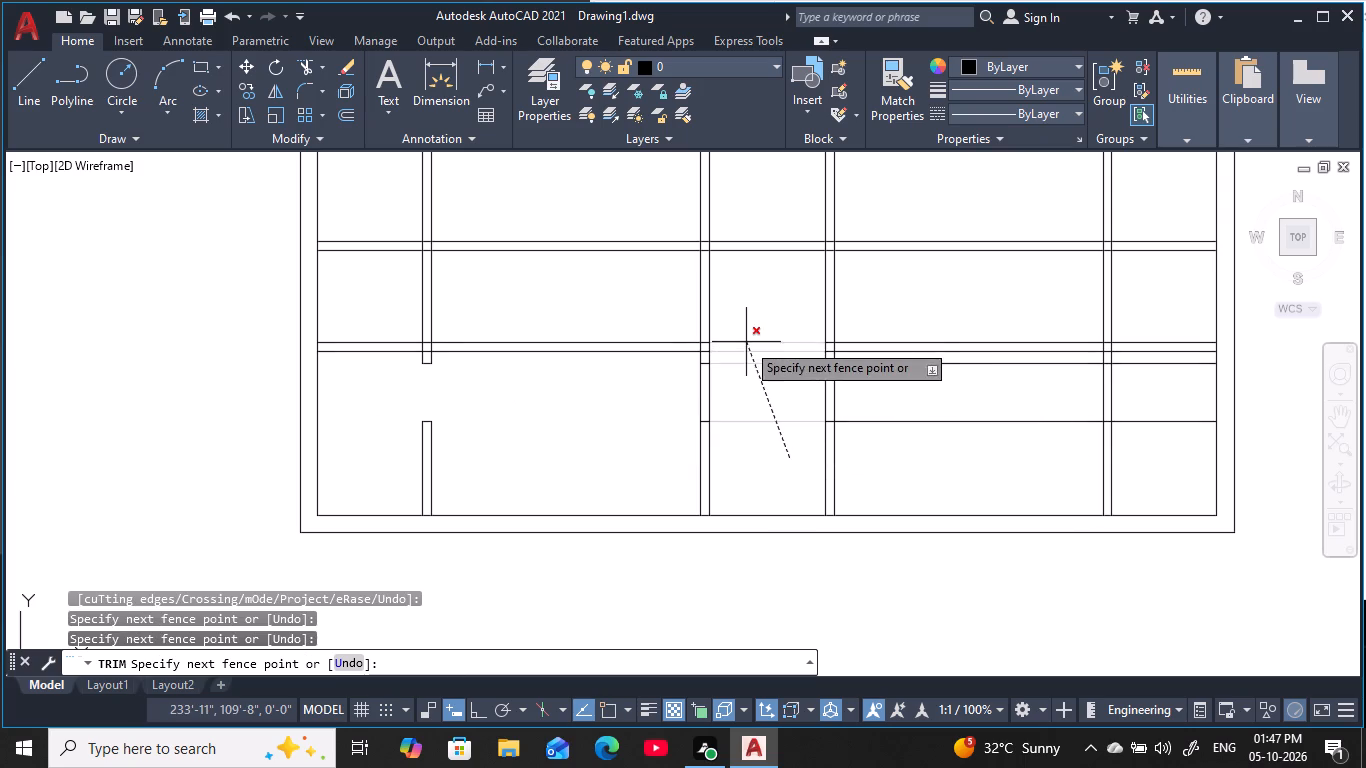
{"action": "left_click", "coordinate": [750, 331]}
{"action": "key", "text": "Escape"}
{"action": "key", "text": "Escape"}
{"action": "key", "text": "Escape"}
{"action": "key", "text": "Escape"}
{"action": "key", "text": "Escape"}
{"action": "key", "text": "Escape"}
{"action": "key", "text": "Escape"}
{"action": "key", "text": "Escape"}
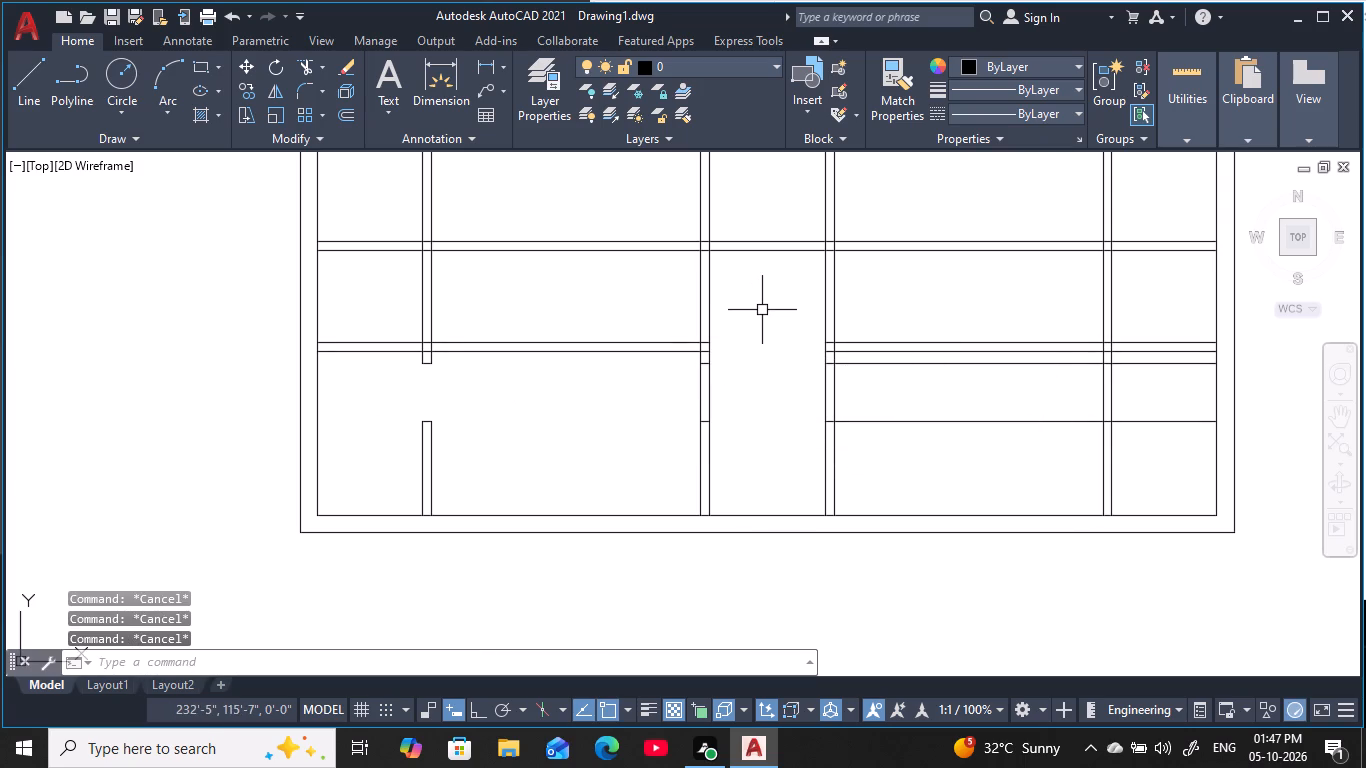
{"action": "key", "text": "Escape"}
Trim the two lines of the next cross partition to the north where they cross the central corridor.
{"action": "key", "text": "t"}
{"action": "type", "text": "r"}
{"action": "key", "text": "space"}
{"action": "key", "text": "space"}
{"action": "left_click", "coordinate": [770, 280]}
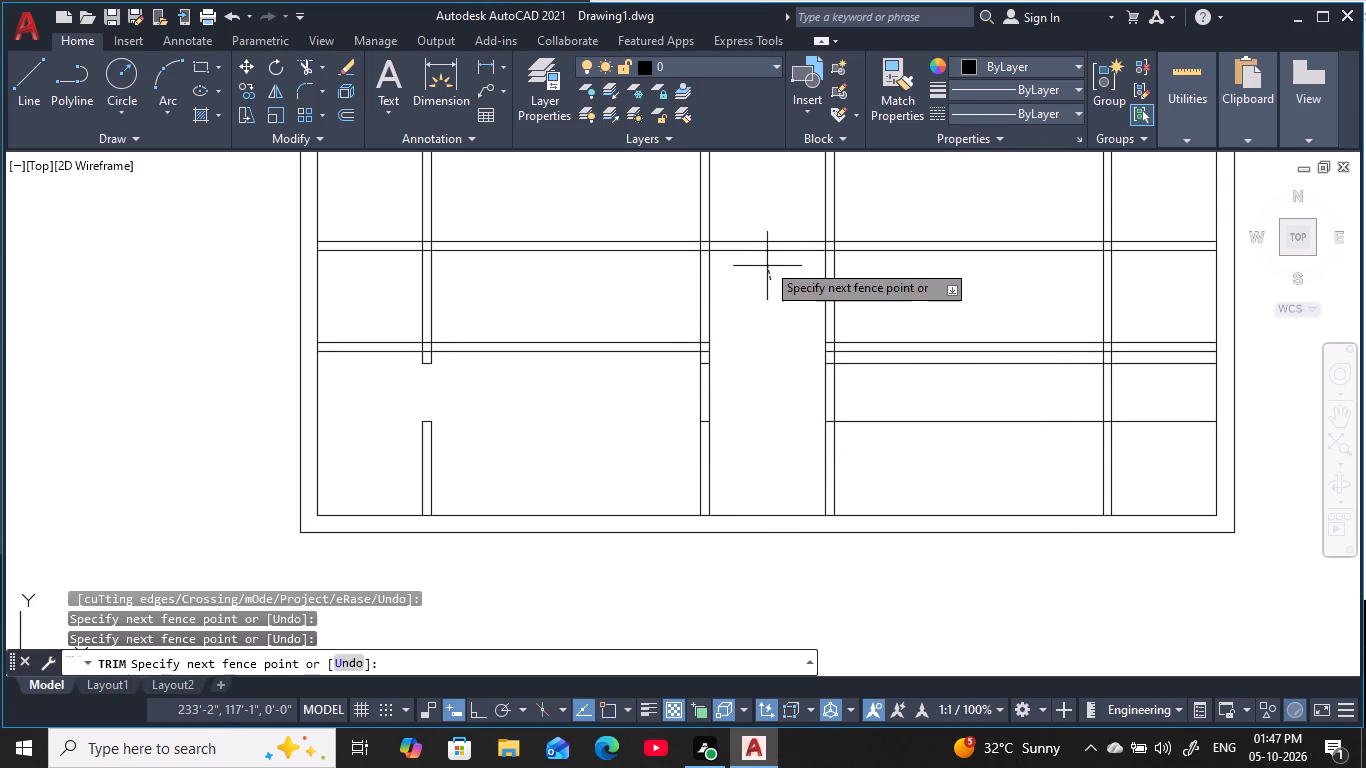
{"action": "left_click", "coordinate": [761, 218]}
{"action": "middle_click_drag", "start_coordinate": [747, 289], "coordinate": [723, 348]}
{"action": "key", "text": "Escape"}
{"action": "key", "text": "Escape"}
{"action": "key", "text": "Escape"}
{"action": "key", "text": "Escape"}
{"action": "middle_click_drag", "start_coordinate": [726, 446], "coordinate": [732, 443]}
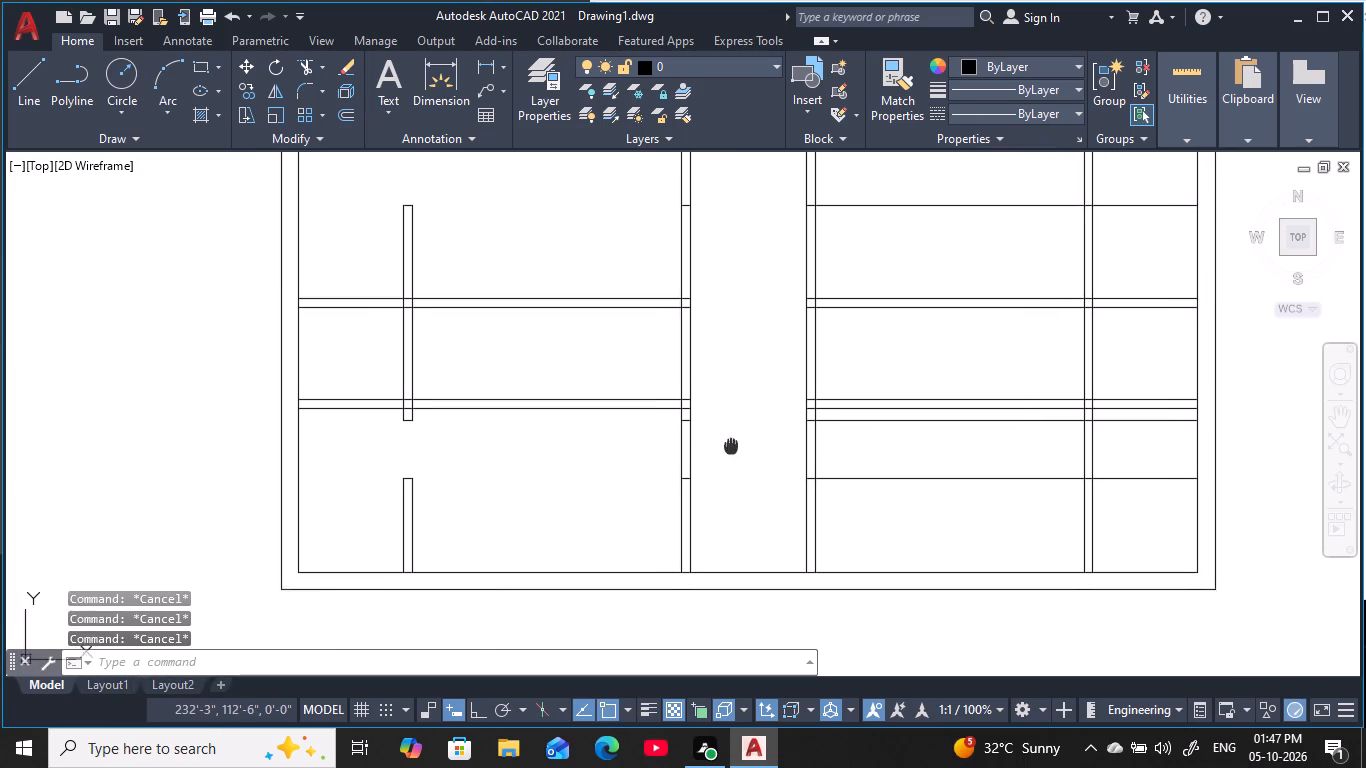
{"action": "middle_click_drag", "start_coordinate": [732, 443], "coordinate": [727, 391]}
{"action": "key", "text": "Escape"}
{"action": "key", "text": "Escape"}
{"action": "key", "text": "Escape"}
{"action": "key", "text": "Escape"}
{"action": "key", "text": "Escape"}
{"action": "key", "text": "Escape"}
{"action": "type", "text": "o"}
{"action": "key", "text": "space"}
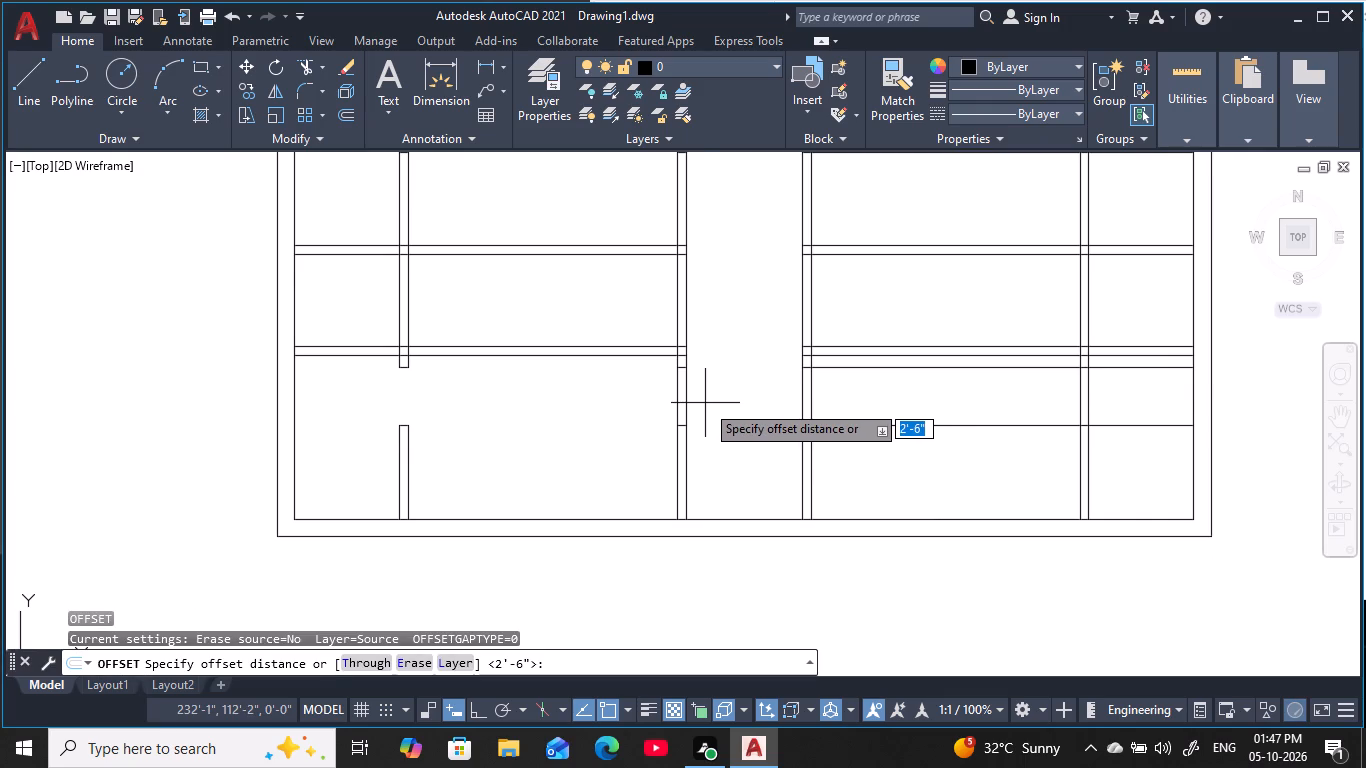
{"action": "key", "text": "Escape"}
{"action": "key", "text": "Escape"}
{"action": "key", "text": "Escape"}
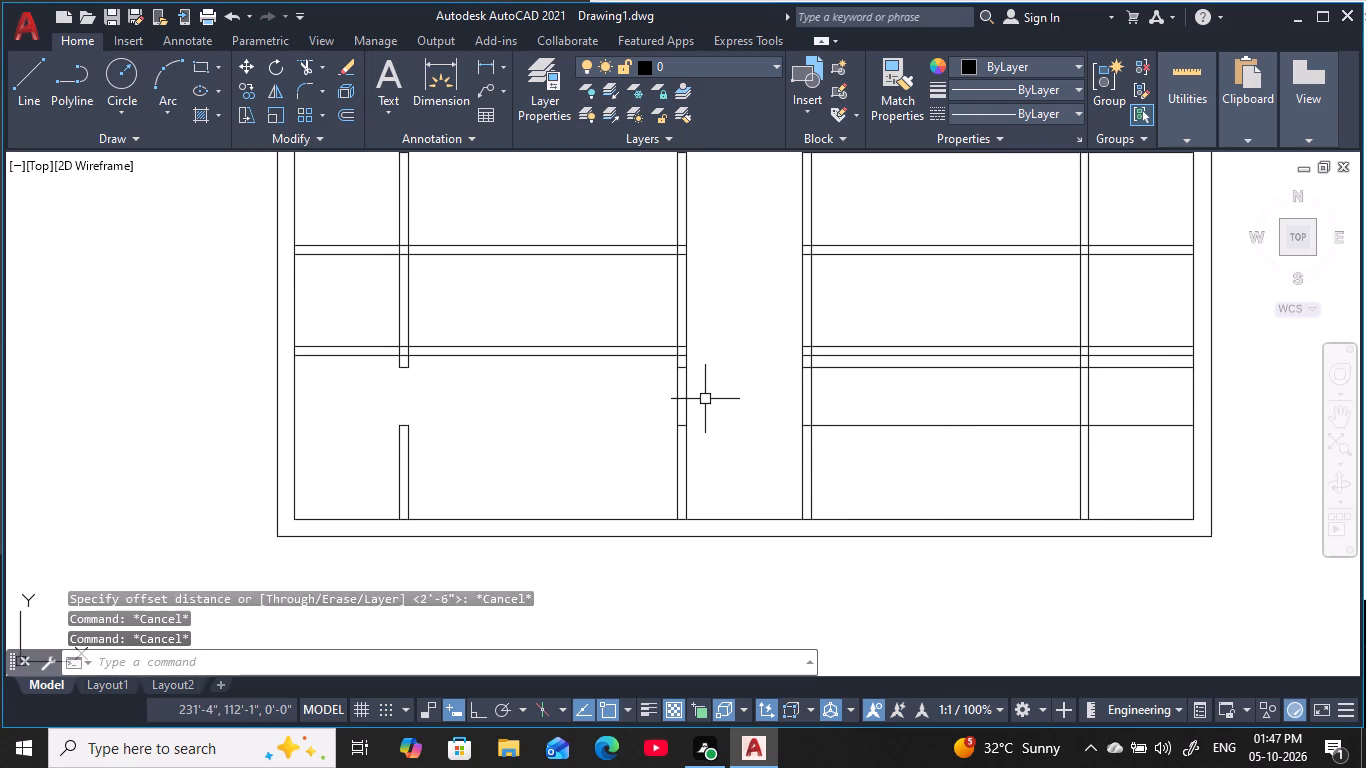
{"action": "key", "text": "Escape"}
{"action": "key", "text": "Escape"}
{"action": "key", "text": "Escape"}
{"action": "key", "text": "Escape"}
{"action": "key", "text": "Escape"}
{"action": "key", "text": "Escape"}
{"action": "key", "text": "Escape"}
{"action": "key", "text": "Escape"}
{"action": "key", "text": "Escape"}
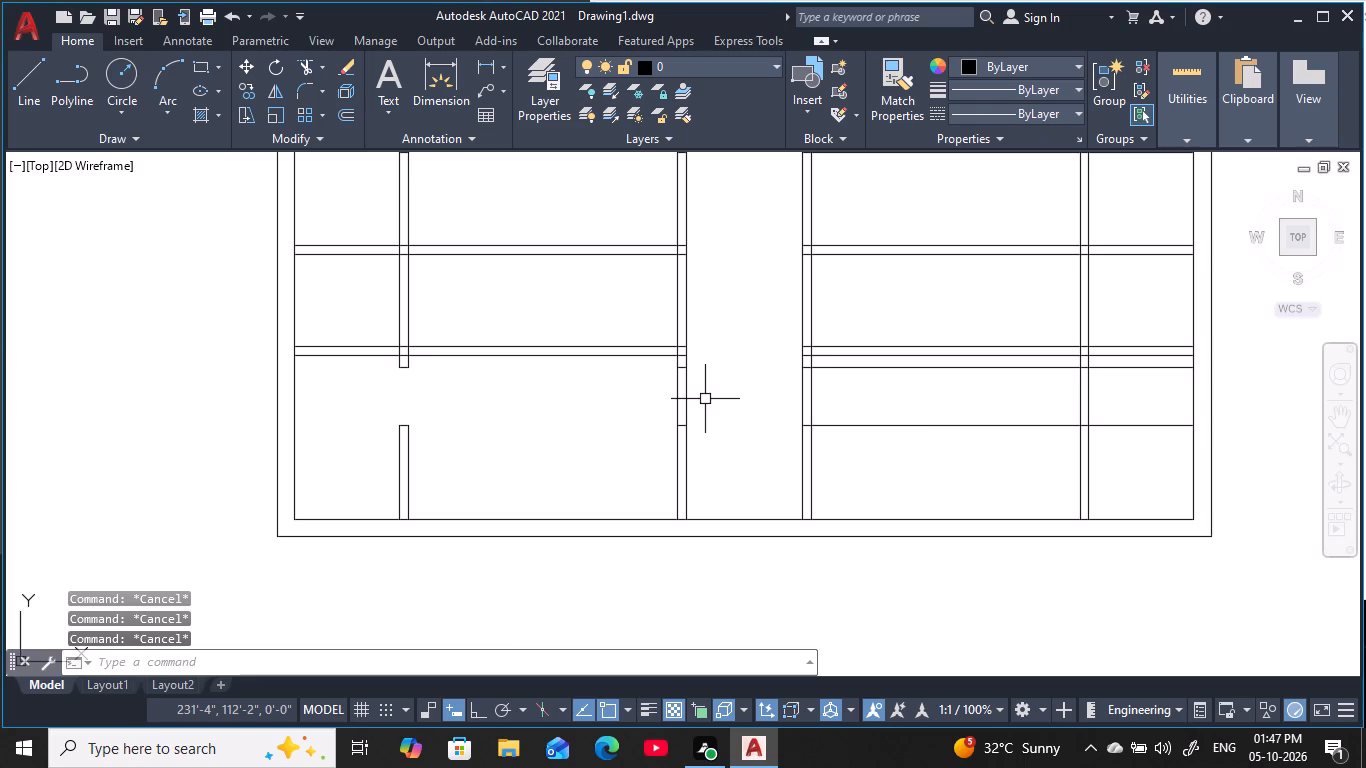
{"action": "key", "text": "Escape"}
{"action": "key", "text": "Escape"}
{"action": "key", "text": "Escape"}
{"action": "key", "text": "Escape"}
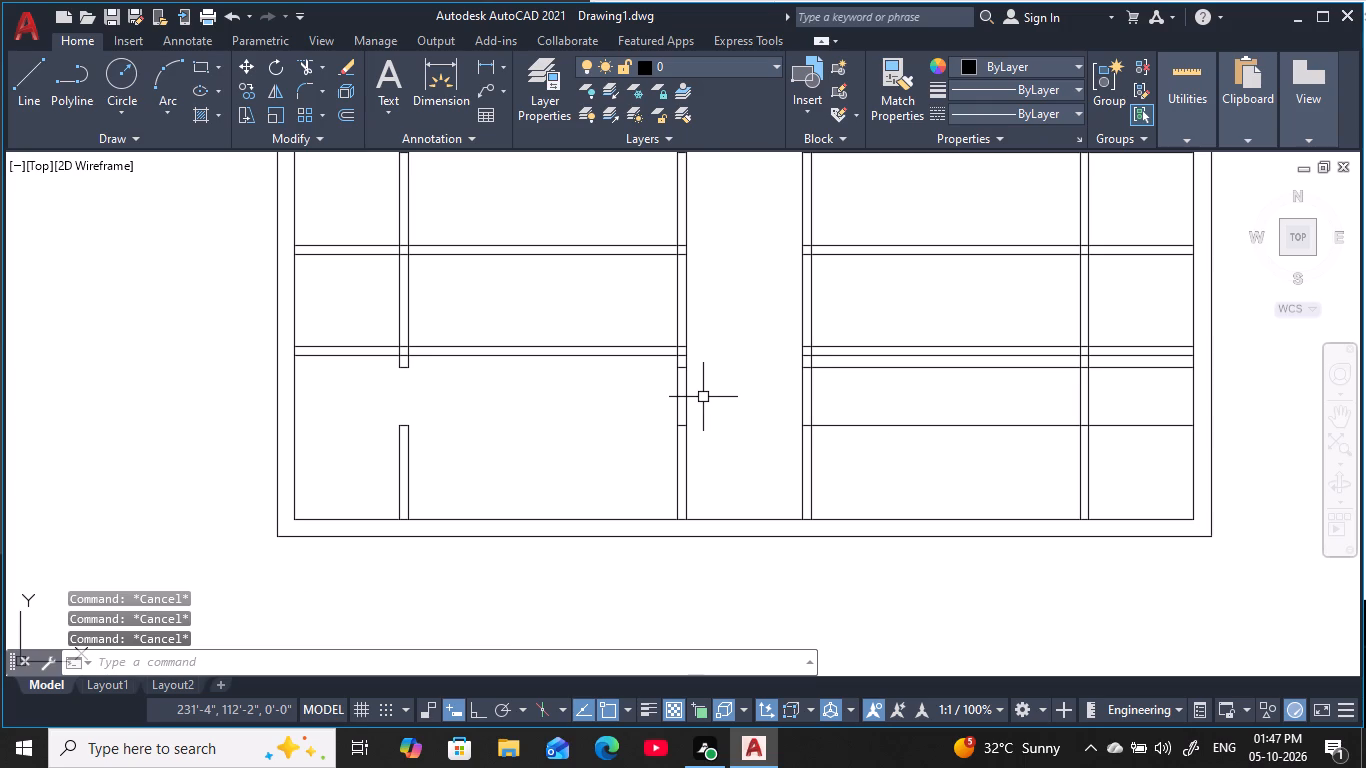
Set the offset distance to 6".
{"action": "type", "text": "o"}
{"action": "key", "text": "space"}
{"action": "type", "text": "6"}
{"action": "key", "text": "space"}
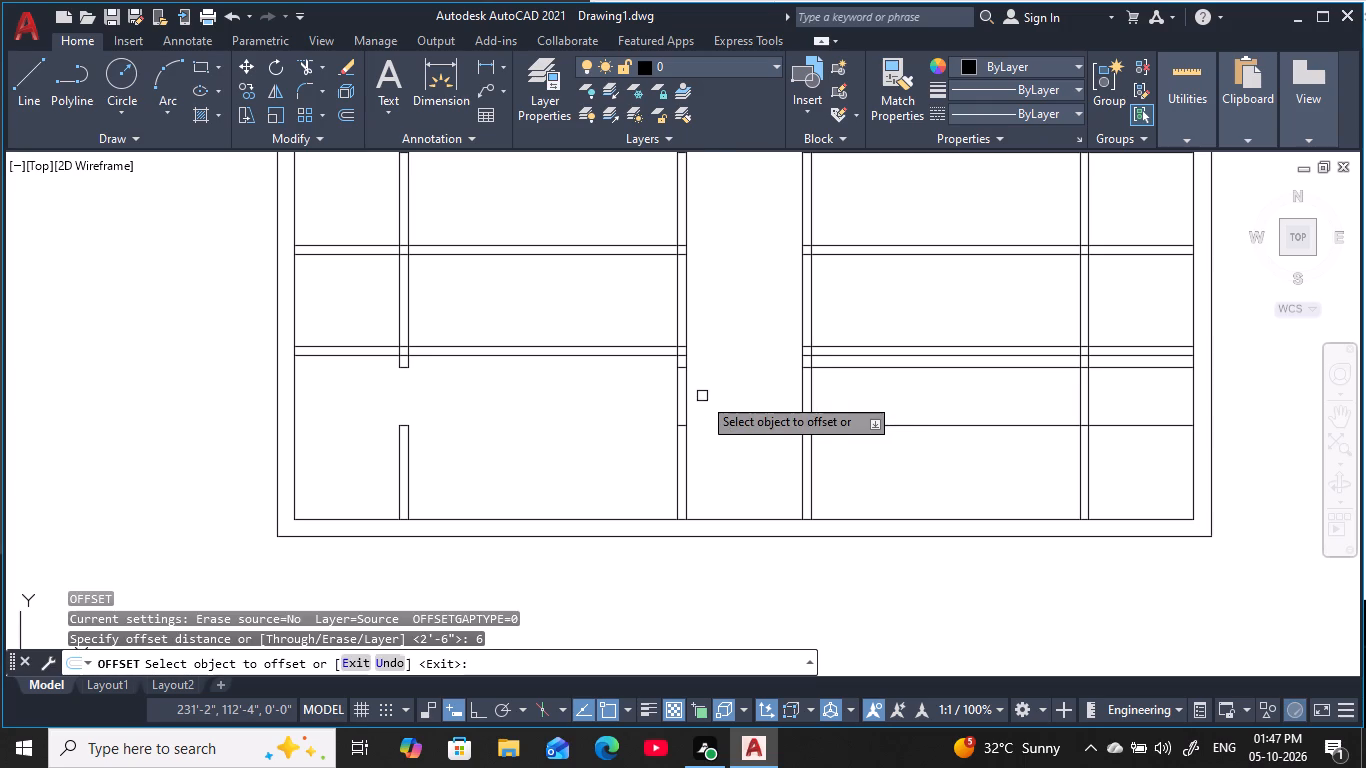
{"action": "key", "text": "Escape"}
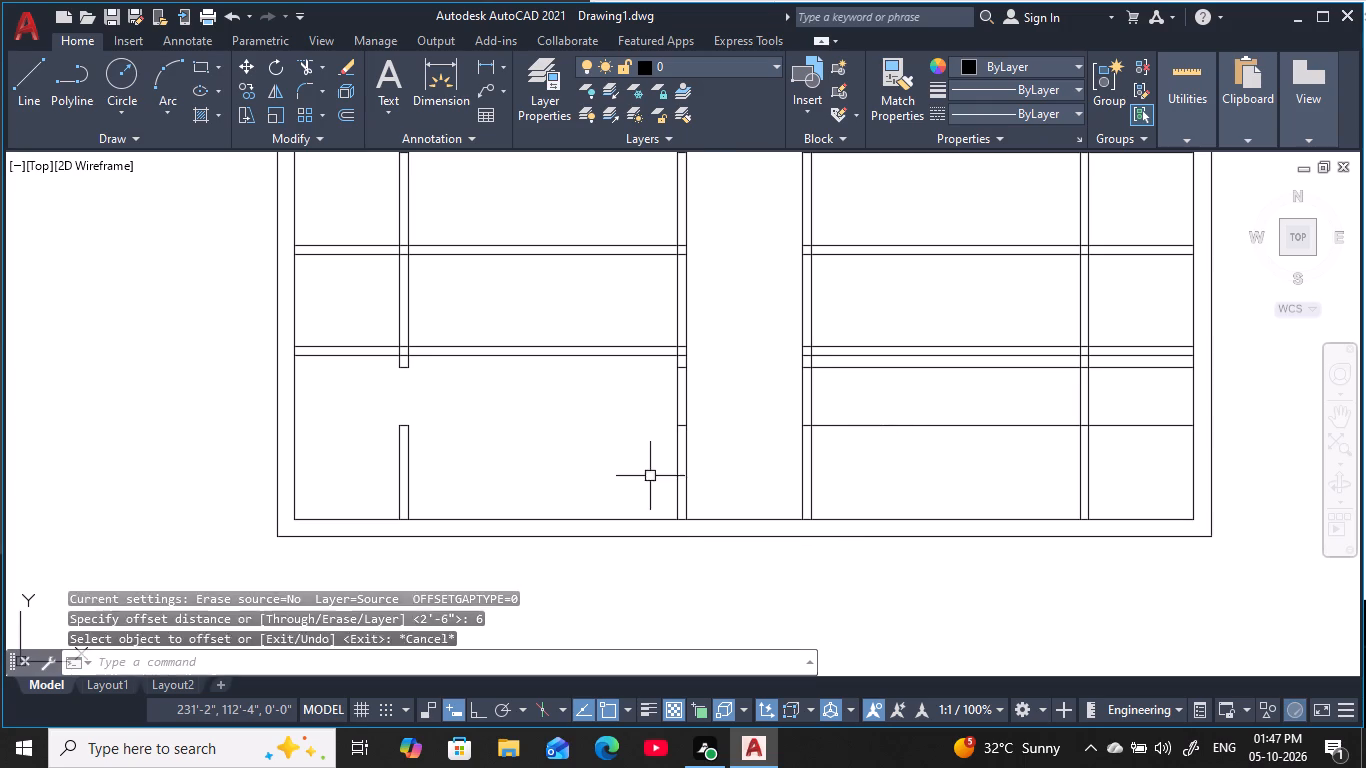
Offset the west line of the corridor's west partition 2'6" to the west as an opening guide.
{"action": "key", "text": "Escape"}
{"action": "key", "text": "Escape"}
{"action": "key", "text": "Escape"}
{"action": "key", "text": "Escape"}
{"action": "key", "text": "Escape"}
{"action": "middle_click_drag", "start_coordinate": [565, 385], "coordinate": [549, 408]}
{"action": "key", "text": "Escape"}
{"action": "key", "text": "Escape"}
{"action": "key", "text": "Escape"}
{"action": "key", "text": "Escape"}
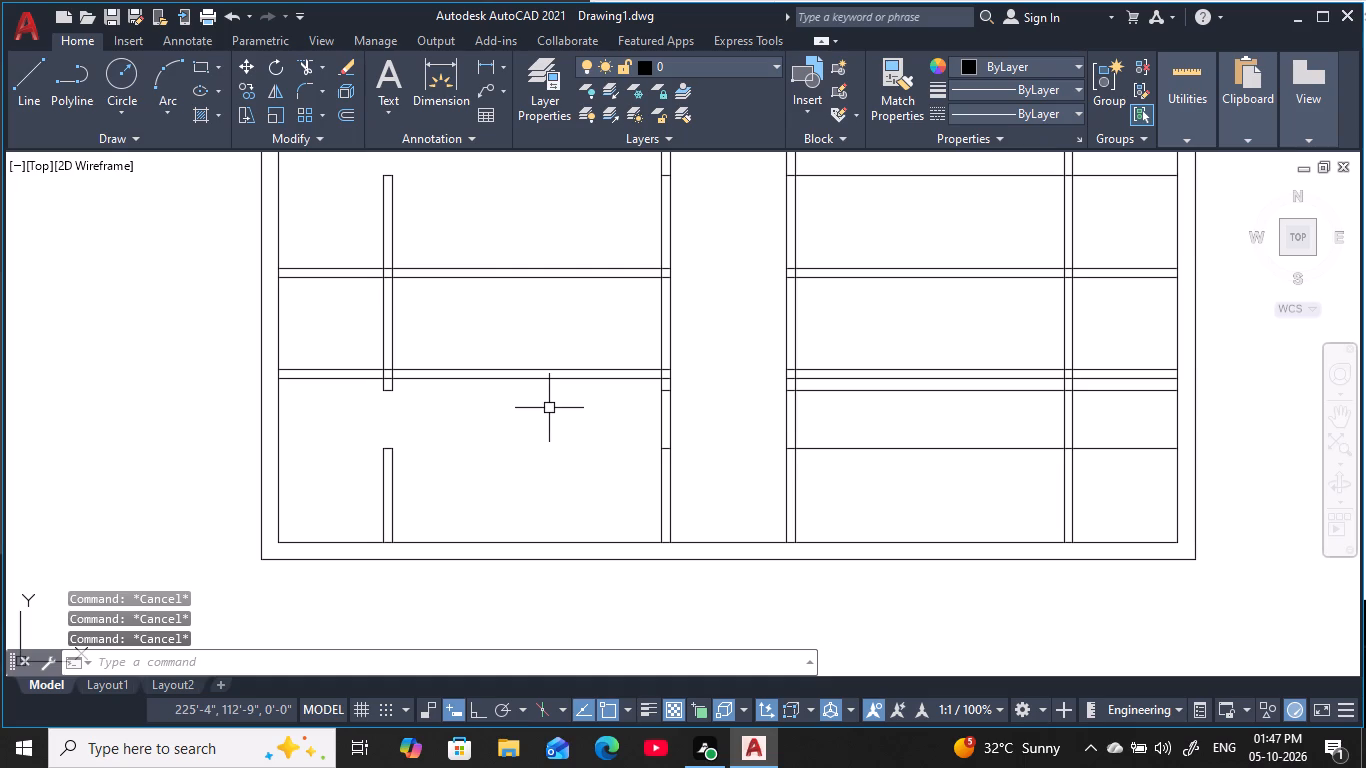
{"action": "type", "text": "o"}
{"action": "key", "text": "space"}
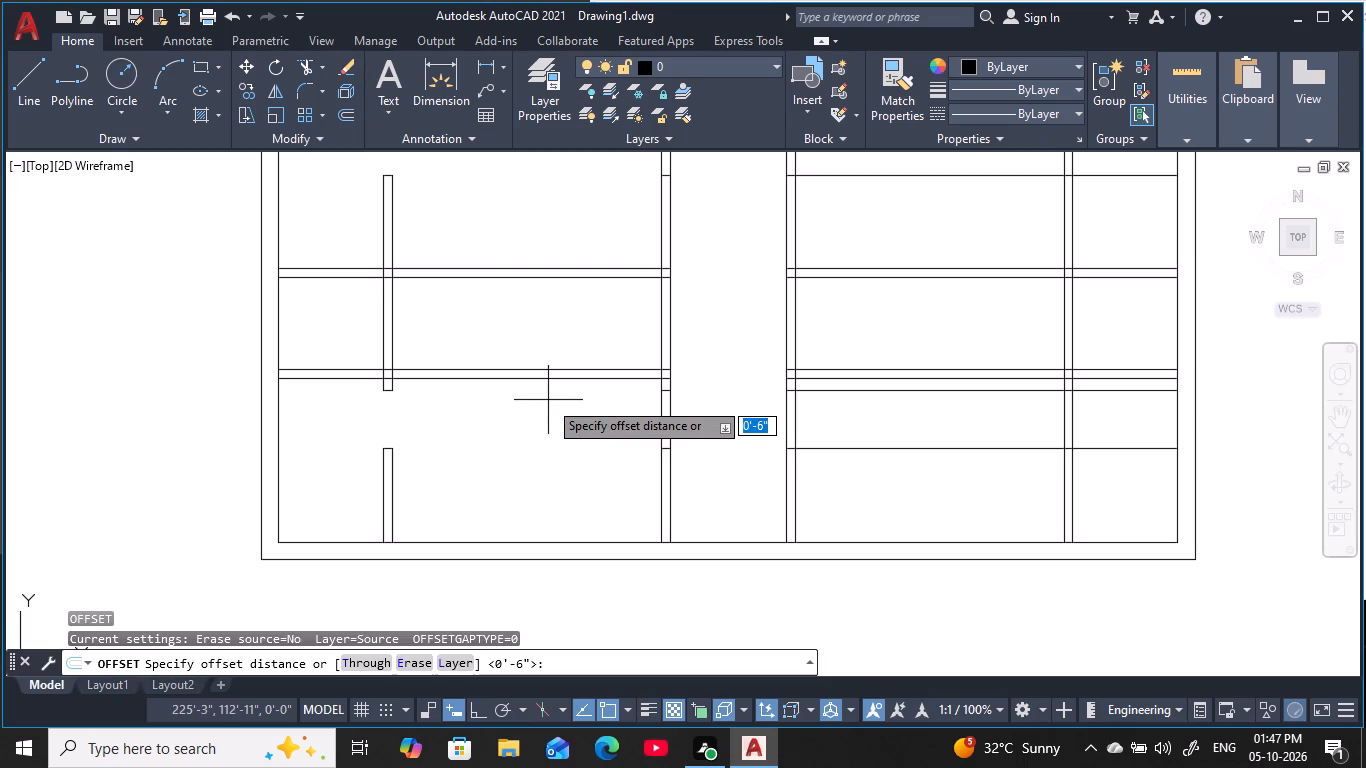
{"action": "key", "text": "2"}
{"action": "type", "text": "'6"}
{"action": "key", "text": "space"}
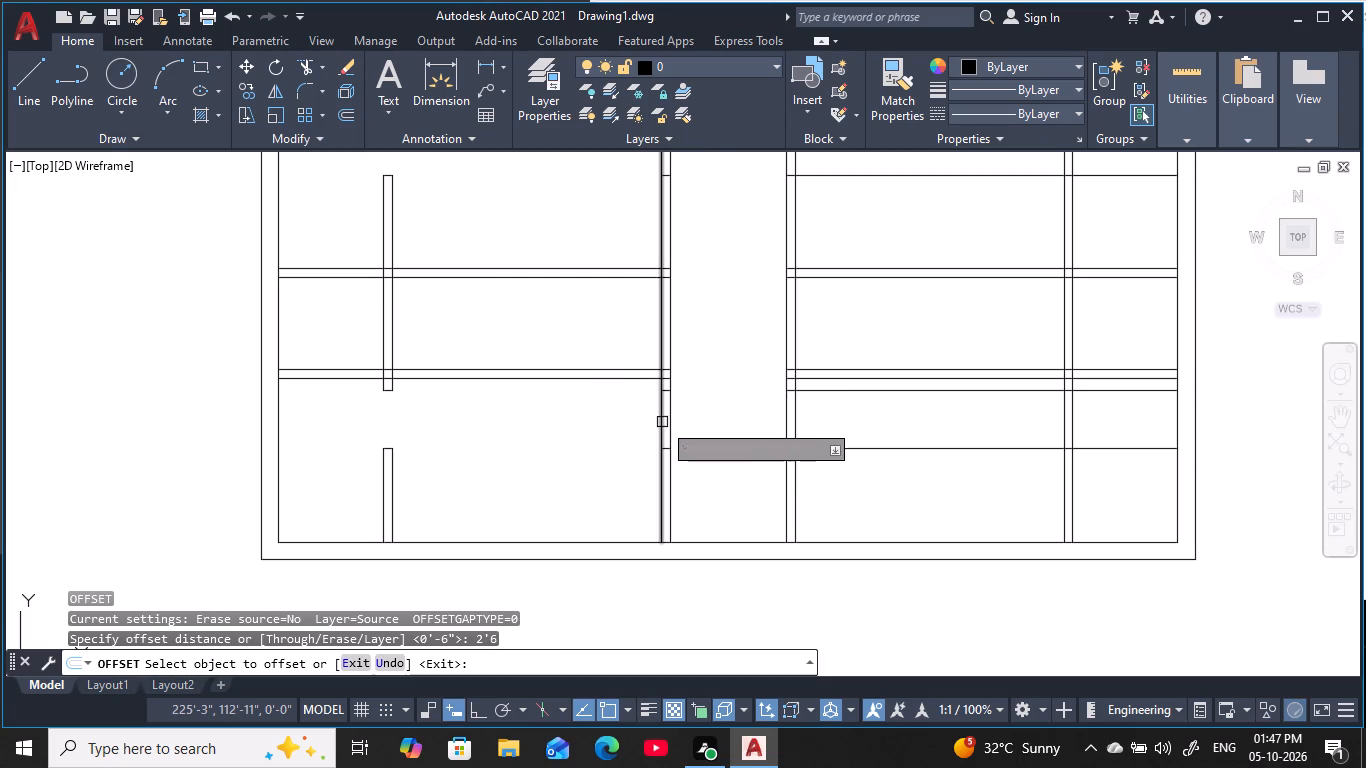
{"action": "left_click", "coordinate": [662, 422]}
{"action": "left_click", "coordinate": [544, 473]}
{"action": "key", "text": "Escape"}
{"action": "key", "text": "Escape"}
{"action": "key", "text": "Escape"}
{"action": "key", "text": "Escape"}
{"action": "key", "text": "Escape"}
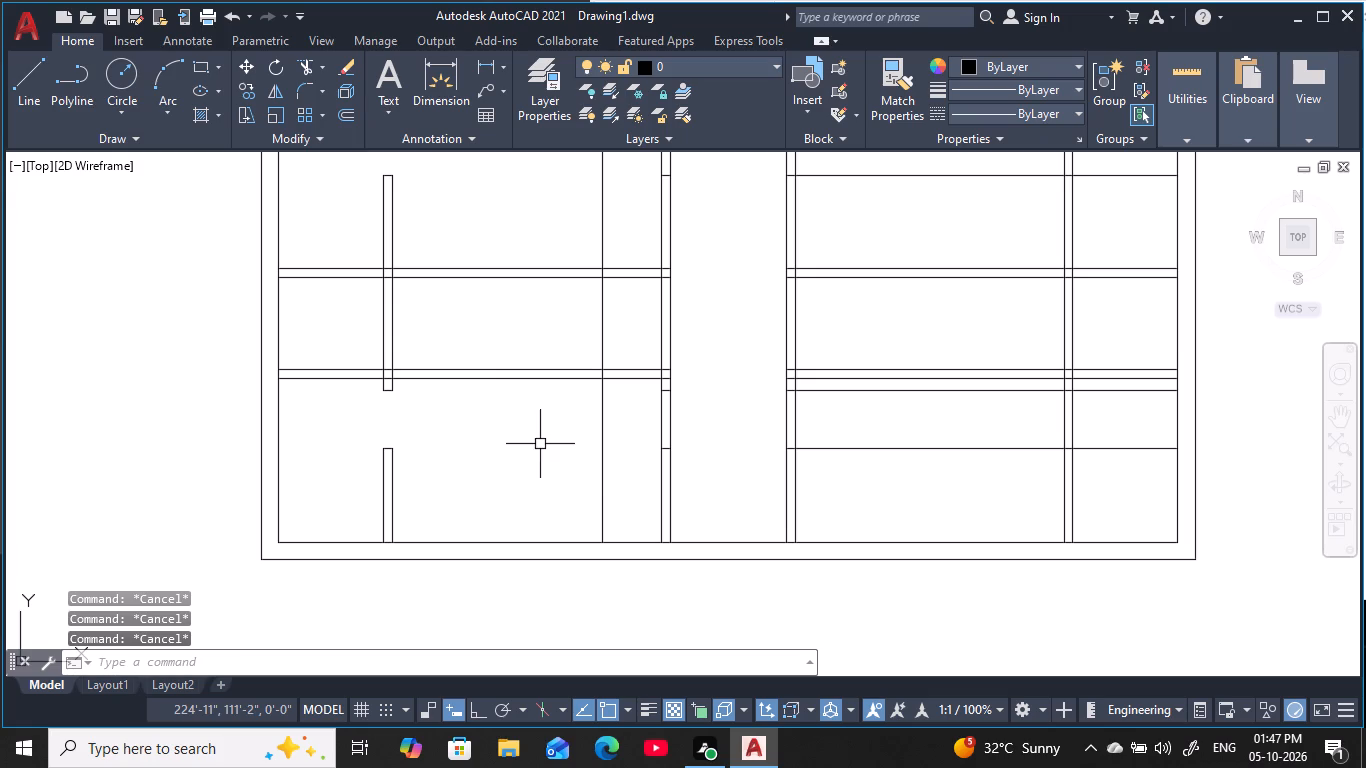
{"action": "key", "text": "Escape"}
Trim the guide south of the second cross partition, and the southernmost cross partition between the west vertical partition and the guide.
{"action": "type", "text": "tr"}
{"action": "key", "text": "space"}
{"action": "left_click", "coordinate": [607, 407]}
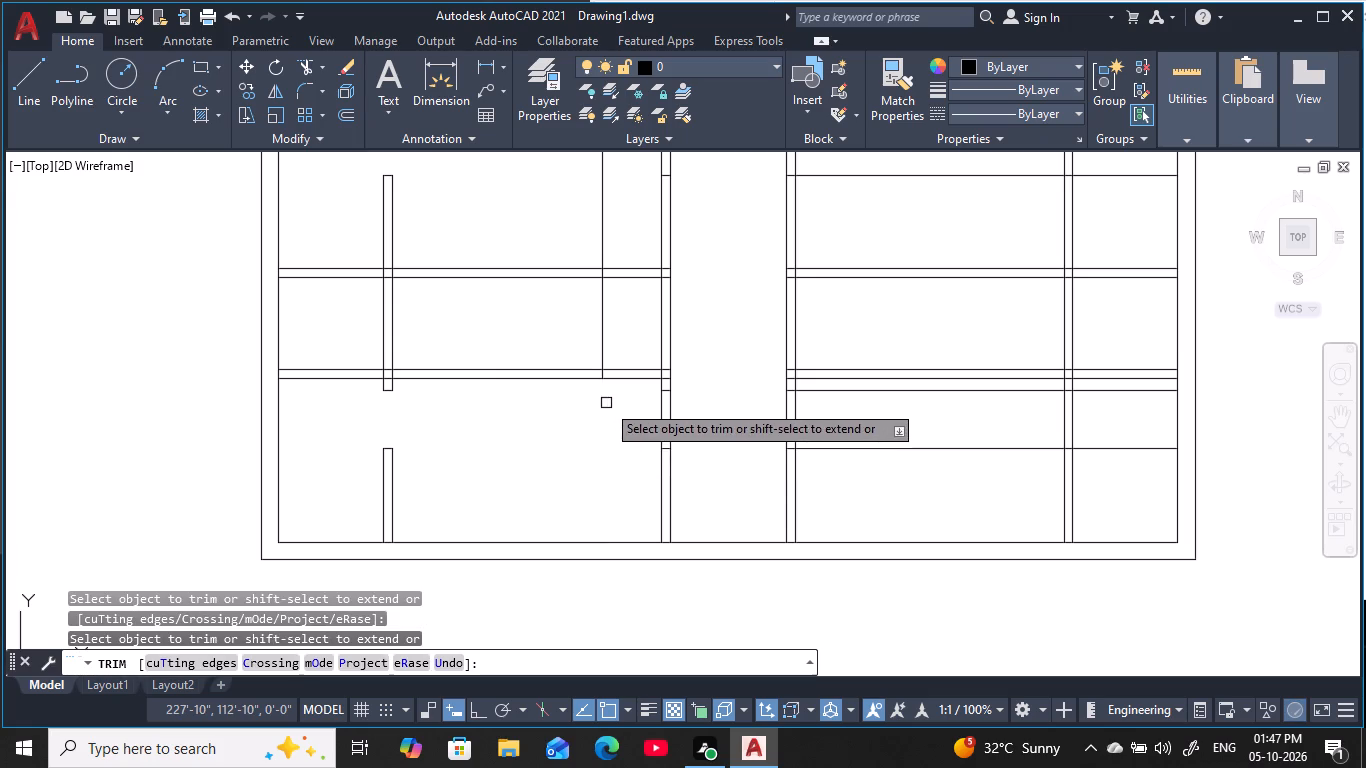
{"action": "left_click", "coordinate": [604, 348]}
{"action": "left_click", "coordinate": [543, 363]}
{"action": "left_click", "coordinate": [548, 398]}
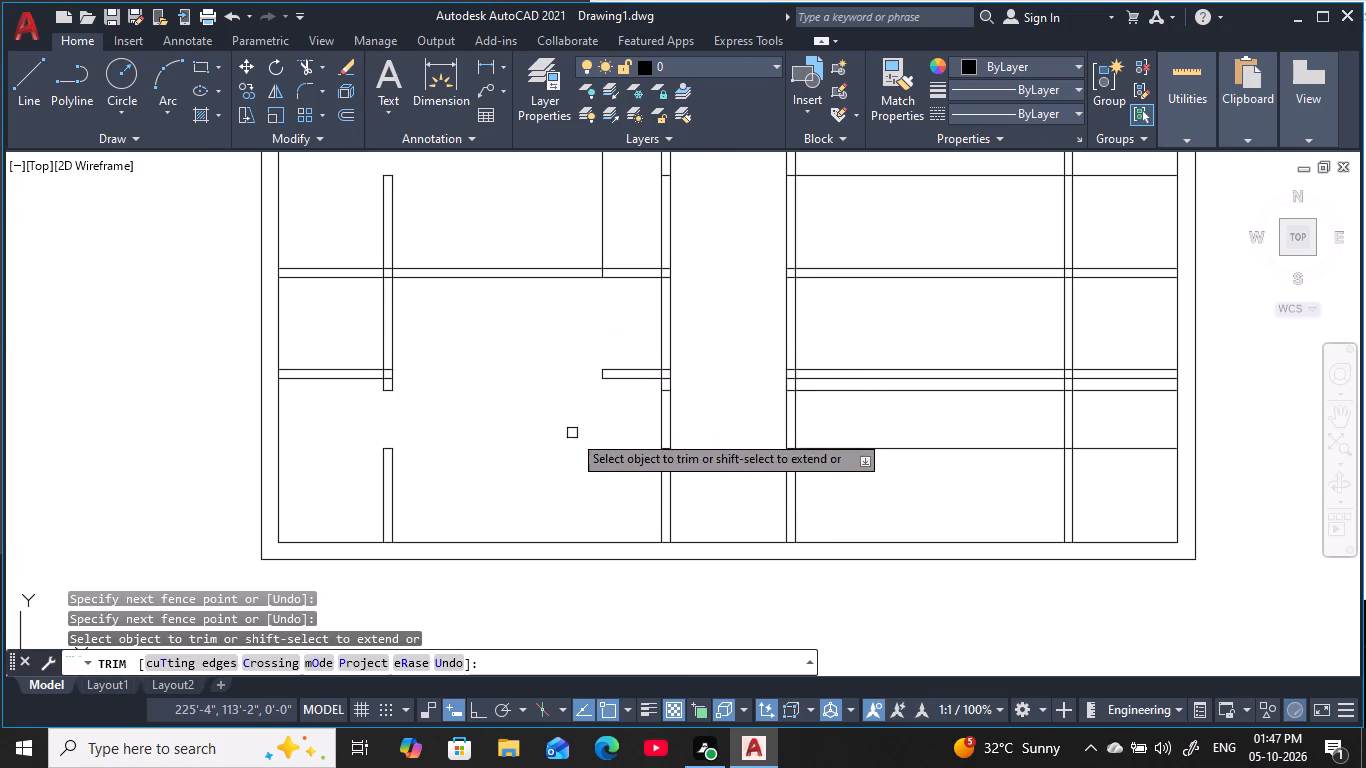
{"action": "middle_click_drag", "start_coordinate": [574, 433], "coordinate": [528, 387]}
{"action": "key", "text": "Escape"}
{"action": "key", "text": "Escape"}
{"action": "key", "text": "Escape"}
{"action": "key", "text": "Escape"}
{"action": "key", "text": "Escape"}
{"action": "key", "text": "Escape"}
{"action": "key", "text": "Escape"}
{"action": "key", "text": "Escape"}
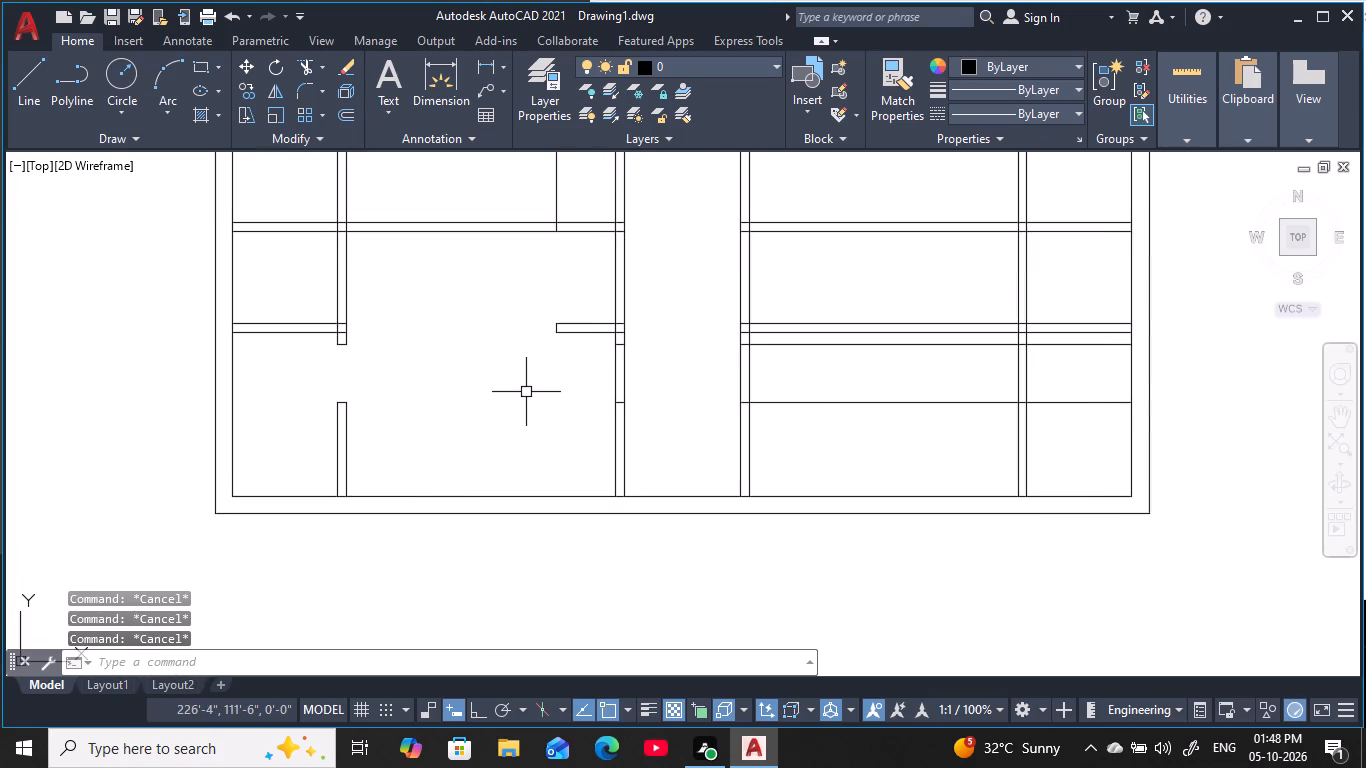
{"action": "key", "text": "Escape"}
{"action": "key", "text": "Escape"}
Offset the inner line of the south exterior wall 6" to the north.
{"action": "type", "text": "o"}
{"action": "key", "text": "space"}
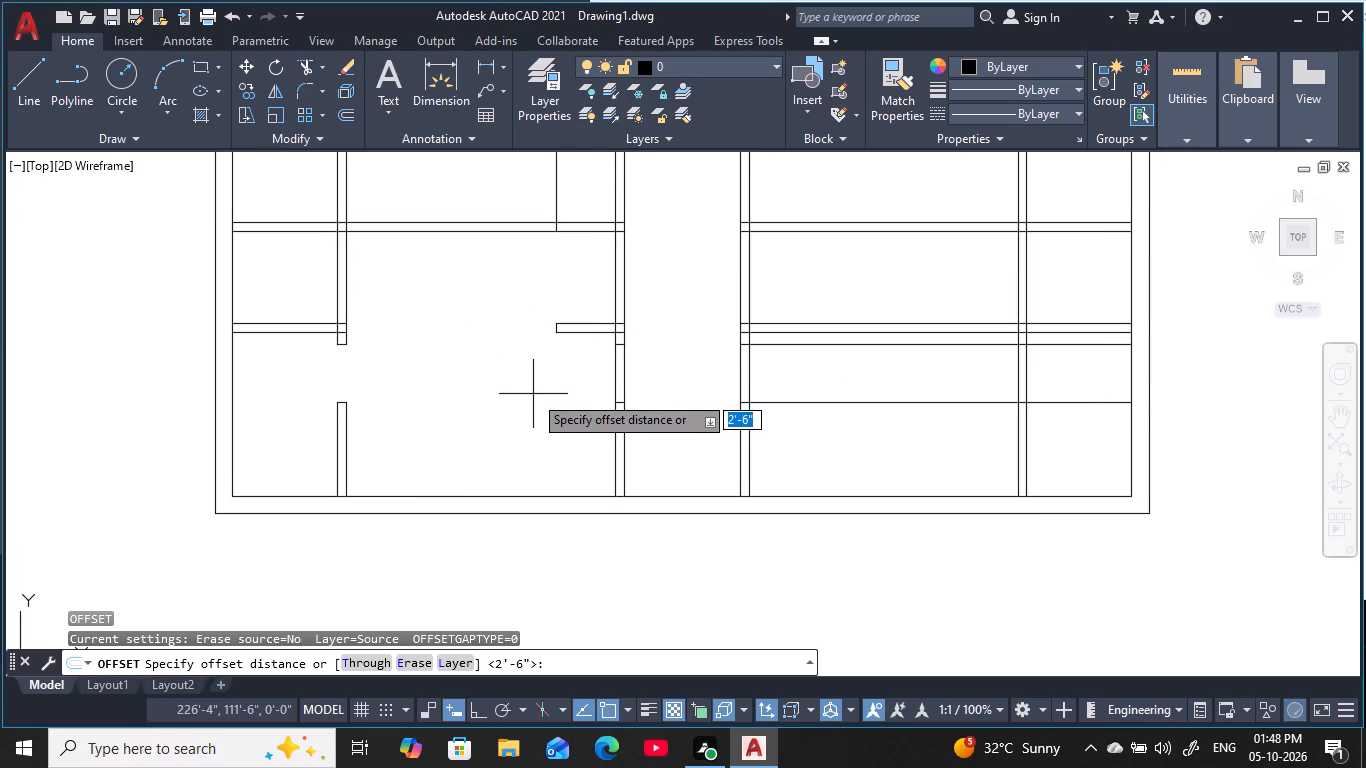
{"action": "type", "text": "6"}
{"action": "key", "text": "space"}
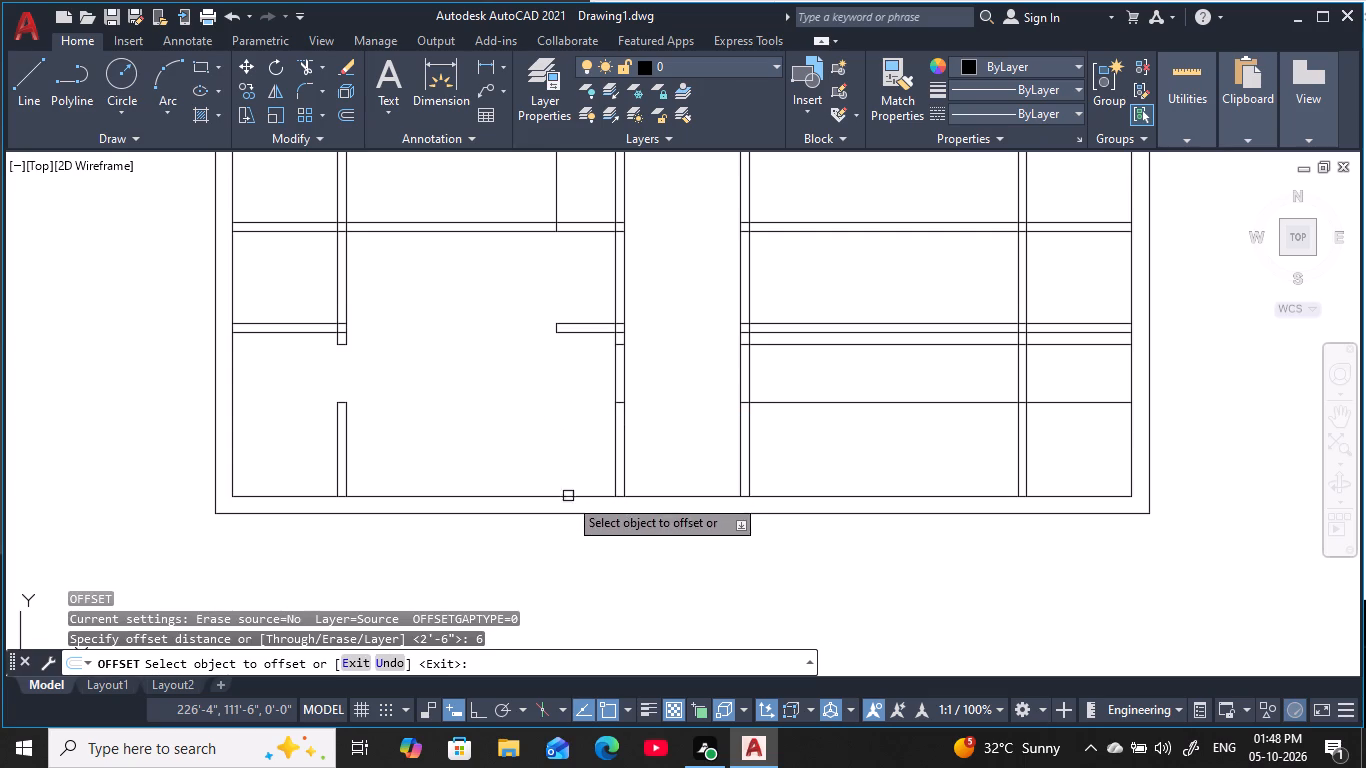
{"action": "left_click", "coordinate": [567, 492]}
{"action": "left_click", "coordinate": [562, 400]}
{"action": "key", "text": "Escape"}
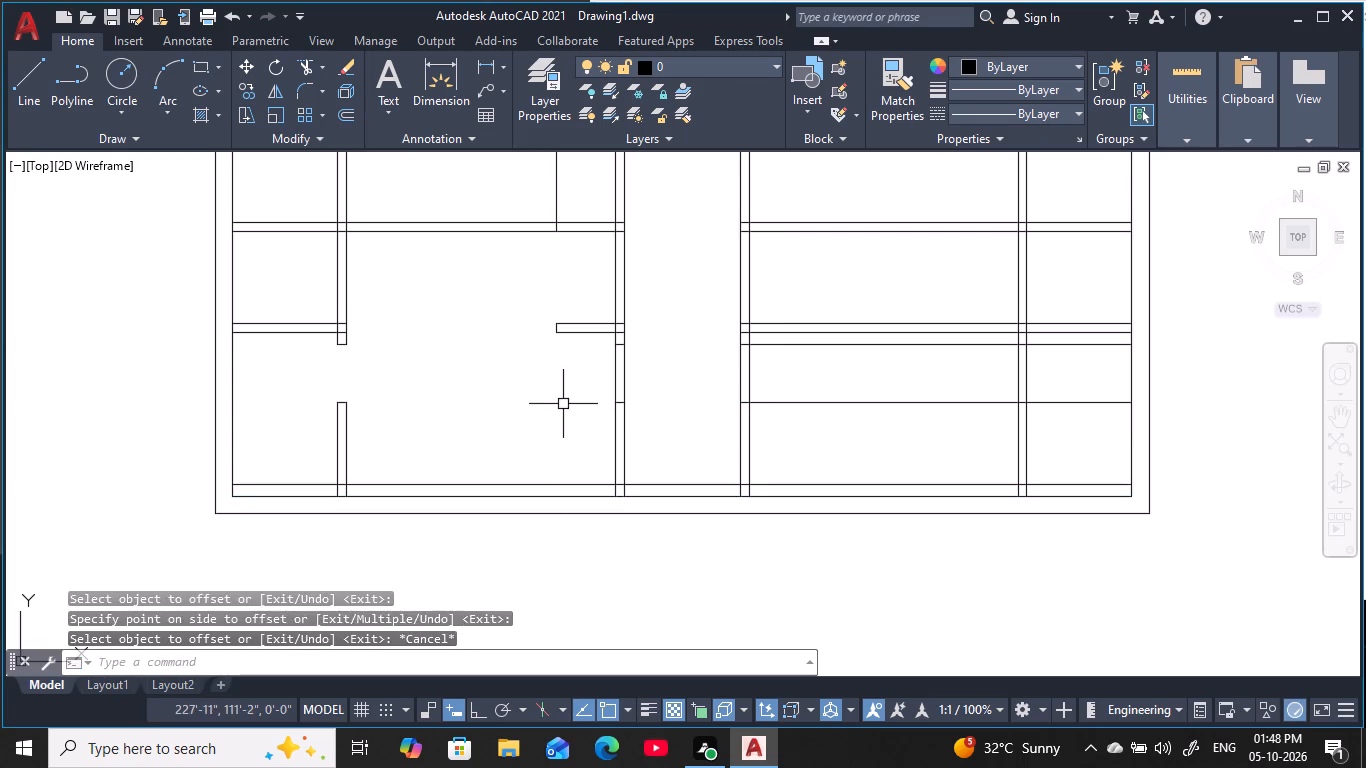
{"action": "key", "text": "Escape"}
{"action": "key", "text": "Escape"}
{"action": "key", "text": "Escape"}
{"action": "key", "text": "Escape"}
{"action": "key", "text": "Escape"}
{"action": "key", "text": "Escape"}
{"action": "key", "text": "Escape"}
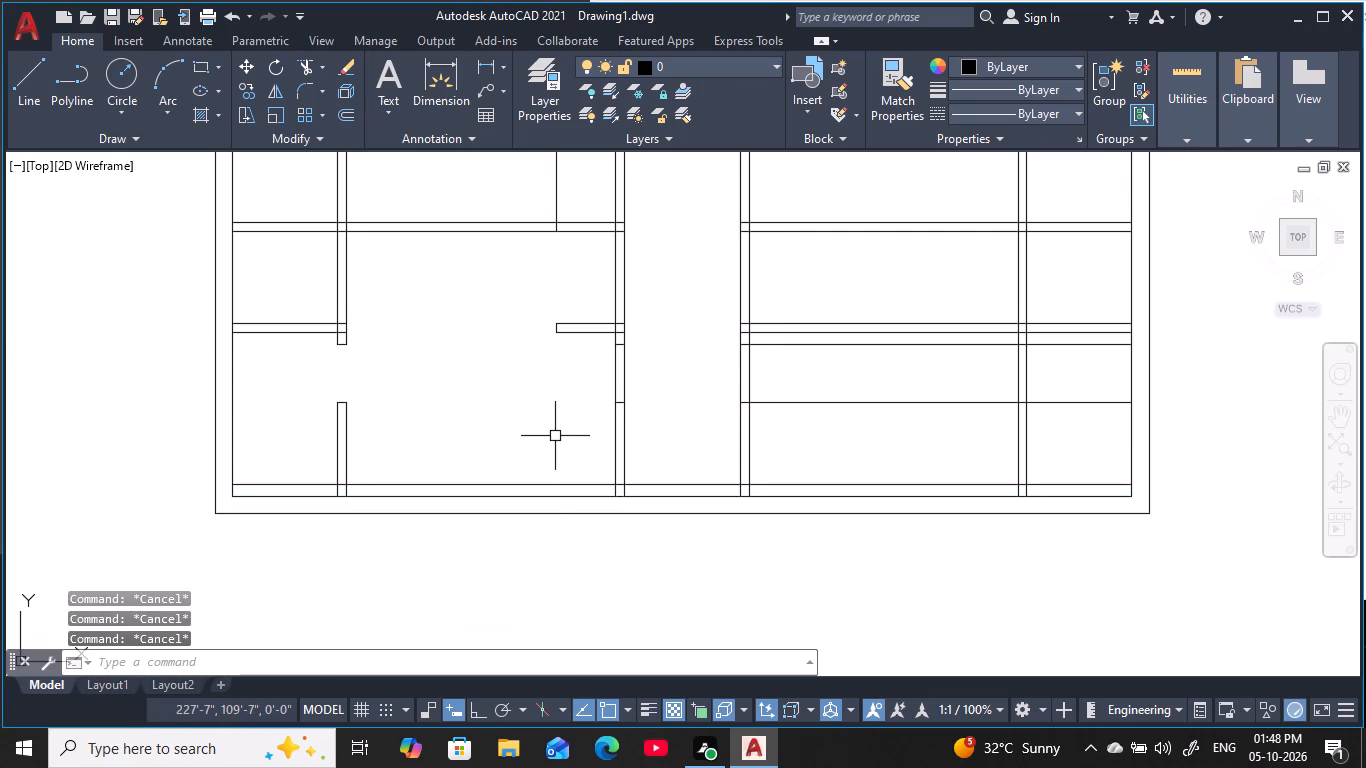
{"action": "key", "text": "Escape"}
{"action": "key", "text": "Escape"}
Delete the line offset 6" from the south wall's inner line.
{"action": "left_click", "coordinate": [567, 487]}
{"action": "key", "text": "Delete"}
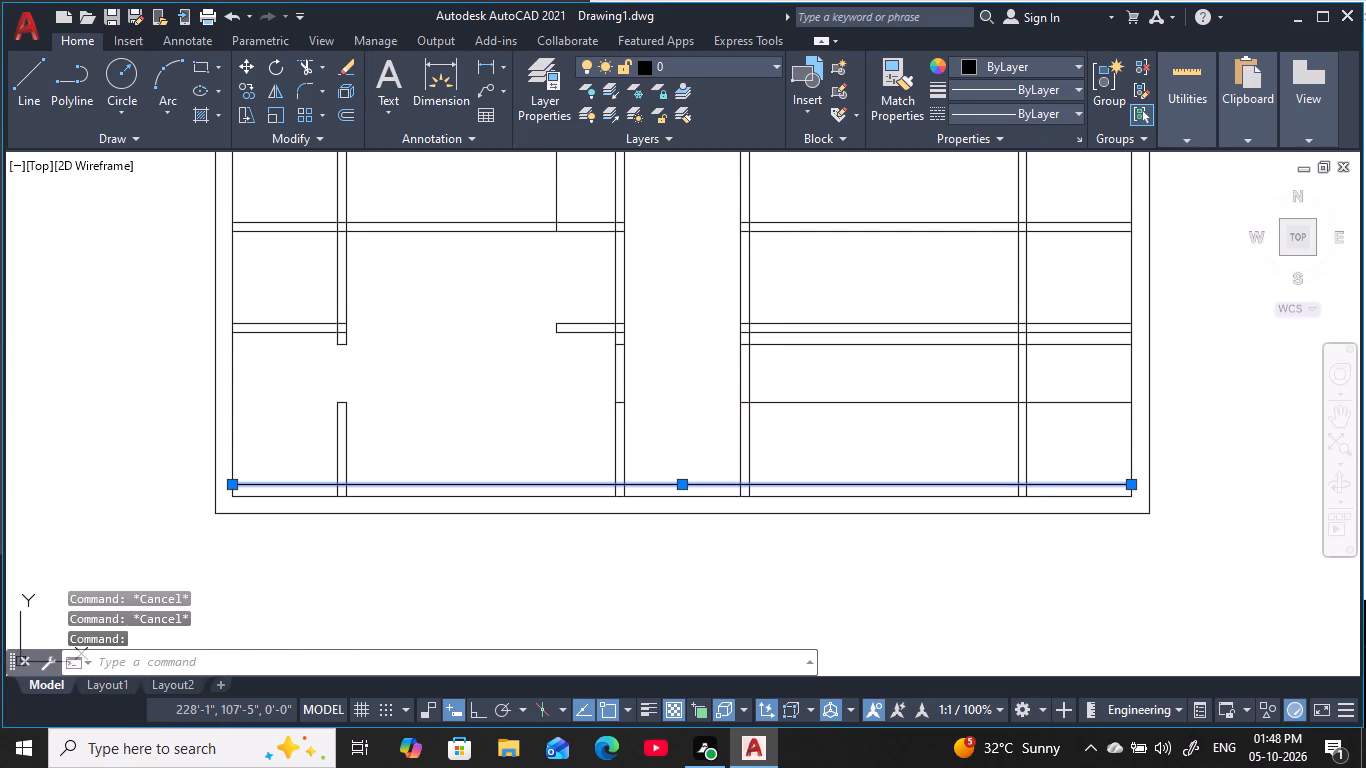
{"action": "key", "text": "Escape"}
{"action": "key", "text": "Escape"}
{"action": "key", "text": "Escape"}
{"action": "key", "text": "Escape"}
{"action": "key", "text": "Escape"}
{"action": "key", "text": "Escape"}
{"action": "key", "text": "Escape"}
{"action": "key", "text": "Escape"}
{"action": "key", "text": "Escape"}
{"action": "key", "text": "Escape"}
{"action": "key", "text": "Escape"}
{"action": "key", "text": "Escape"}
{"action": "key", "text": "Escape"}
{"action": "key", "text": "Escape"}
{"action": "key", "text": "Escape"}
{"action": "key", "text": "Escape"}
Offset the inner line of the south exterior wall 18" to the north as an opening guide.
{"action": "type", "text": "o"}
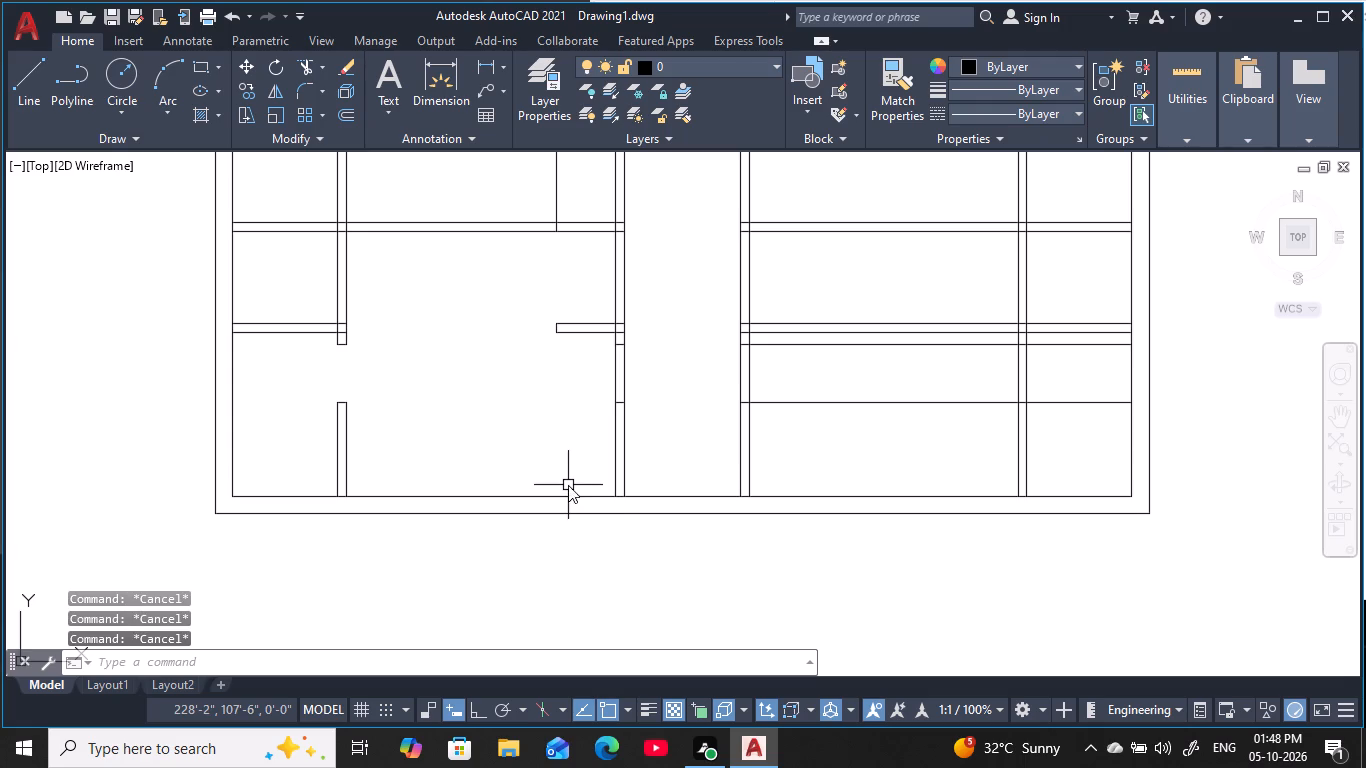
{"action": "key", "text": "space"}
{"action": "type", "text": "18"}
{"action": "key", "text": "space"}
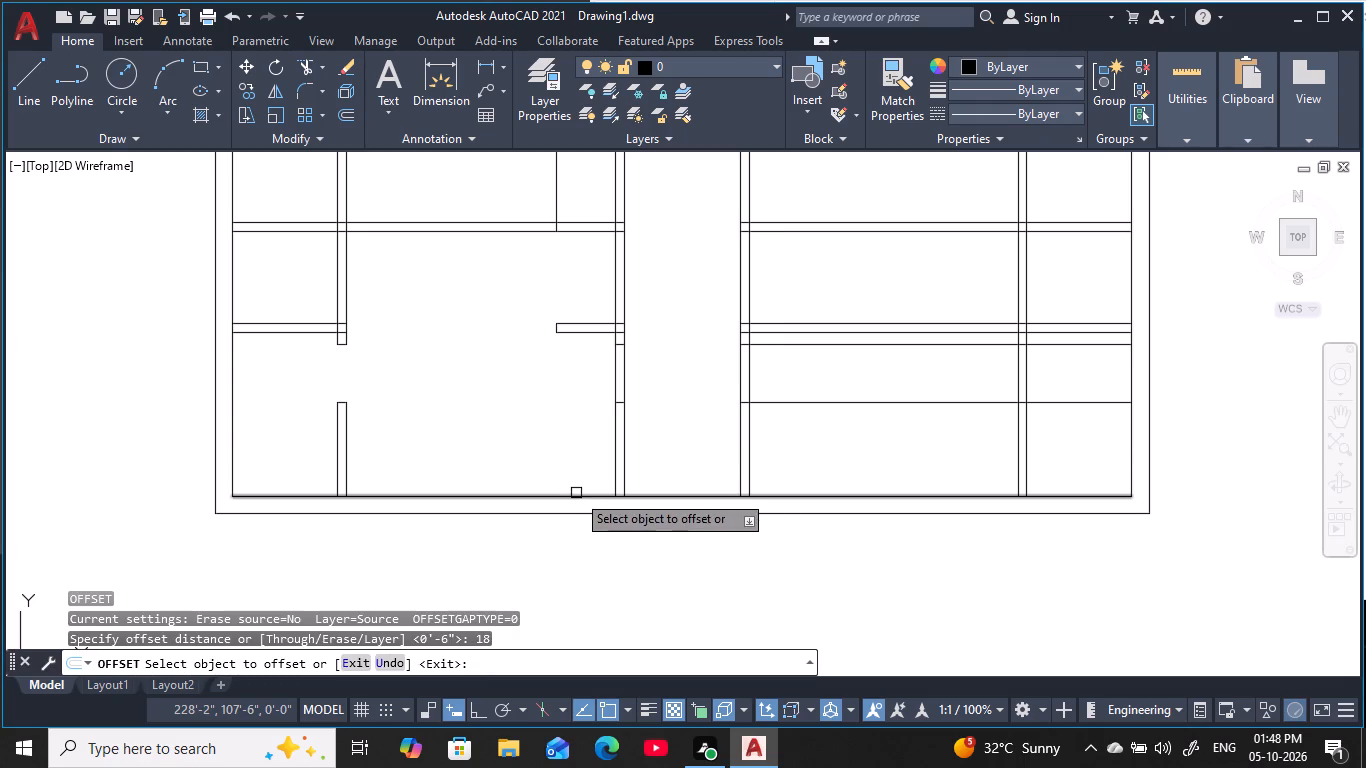
{"action": "left_click", "coordinate": [577, 493]}
{"action": "left_click", "coordinate": [558, 400]}
{"action": "key", "text": "Escape"}
{"action": "key", "text": "Escape"}
{"action": "key", "text": "Escape"}
{"action": "key", "text": "Escape"}
{"action": "key", "text": "Escape"}
{"action": "key", "text": "Escape"}
{"action": "key", "text": "Escape"}
{"action": "key", "text": "Escape"}
{"action": "key", "text": "Escape"}
{"action": "key", "text": "Escape"}
{"action": "key", "text": "Escape"}
{"action": "key", "text": "Escape"}
{"action": "key", "text": "Escape"}
{"action": "key", "text": "Escape"}
{"action": "key", "text": "Escape"}
{"action": "key", "text": "Escape"}
{"action": "key", "text": "Escape"}
{"action": "key", "text": "Escape"}
{"action": "key", "text": "Escape"}
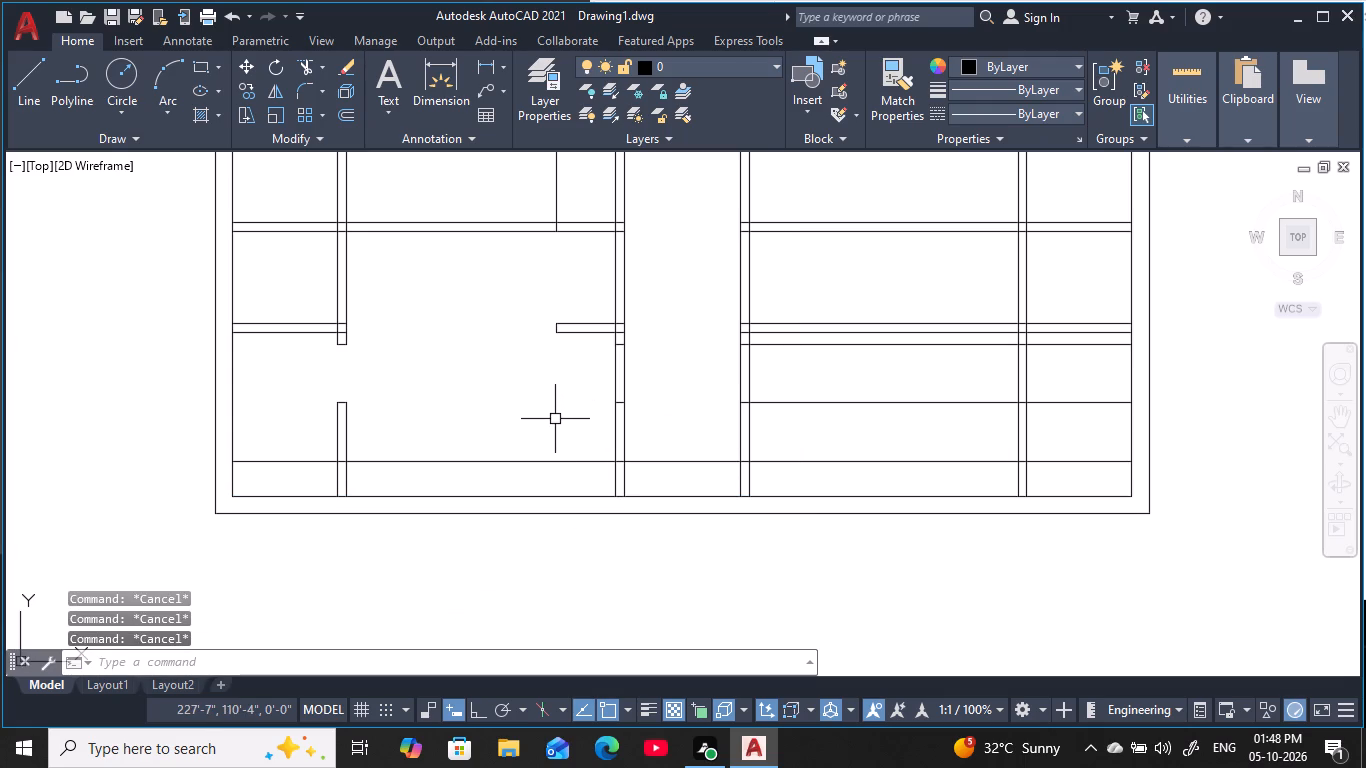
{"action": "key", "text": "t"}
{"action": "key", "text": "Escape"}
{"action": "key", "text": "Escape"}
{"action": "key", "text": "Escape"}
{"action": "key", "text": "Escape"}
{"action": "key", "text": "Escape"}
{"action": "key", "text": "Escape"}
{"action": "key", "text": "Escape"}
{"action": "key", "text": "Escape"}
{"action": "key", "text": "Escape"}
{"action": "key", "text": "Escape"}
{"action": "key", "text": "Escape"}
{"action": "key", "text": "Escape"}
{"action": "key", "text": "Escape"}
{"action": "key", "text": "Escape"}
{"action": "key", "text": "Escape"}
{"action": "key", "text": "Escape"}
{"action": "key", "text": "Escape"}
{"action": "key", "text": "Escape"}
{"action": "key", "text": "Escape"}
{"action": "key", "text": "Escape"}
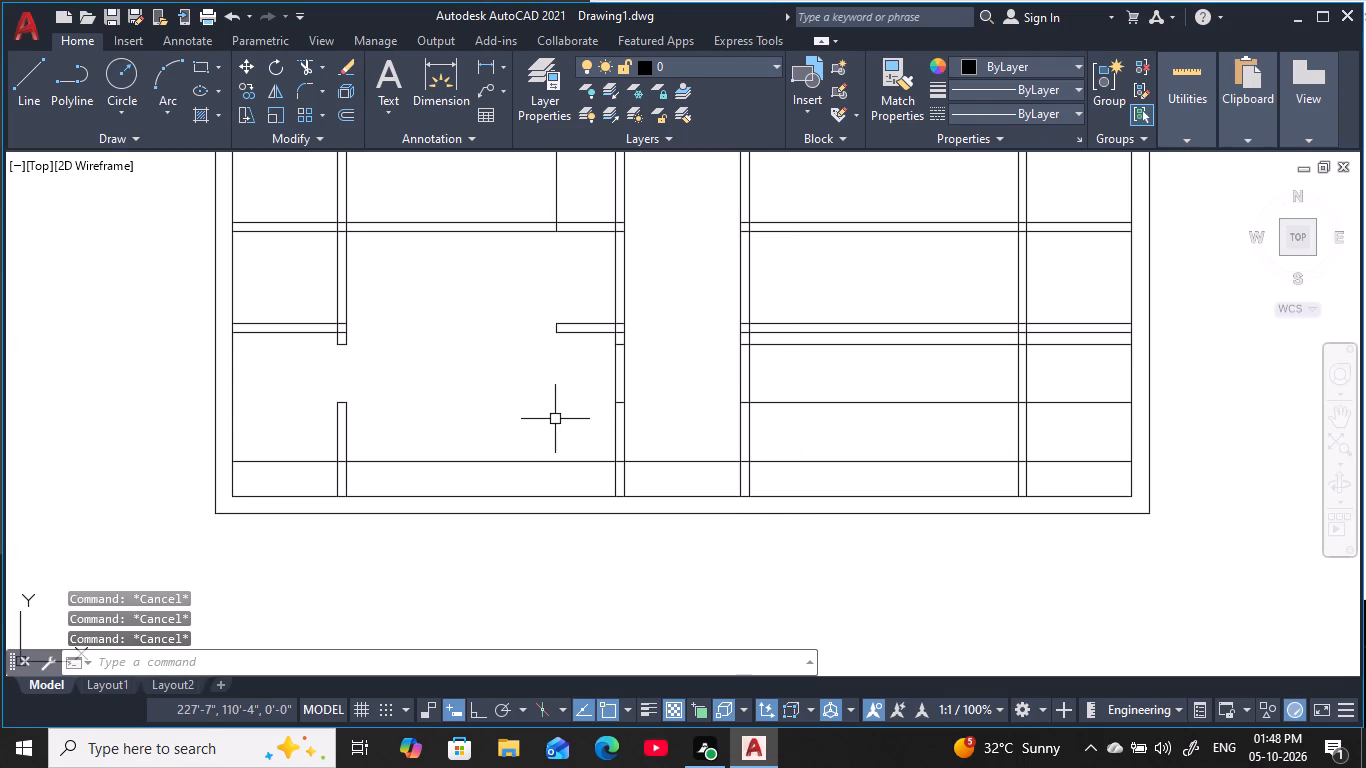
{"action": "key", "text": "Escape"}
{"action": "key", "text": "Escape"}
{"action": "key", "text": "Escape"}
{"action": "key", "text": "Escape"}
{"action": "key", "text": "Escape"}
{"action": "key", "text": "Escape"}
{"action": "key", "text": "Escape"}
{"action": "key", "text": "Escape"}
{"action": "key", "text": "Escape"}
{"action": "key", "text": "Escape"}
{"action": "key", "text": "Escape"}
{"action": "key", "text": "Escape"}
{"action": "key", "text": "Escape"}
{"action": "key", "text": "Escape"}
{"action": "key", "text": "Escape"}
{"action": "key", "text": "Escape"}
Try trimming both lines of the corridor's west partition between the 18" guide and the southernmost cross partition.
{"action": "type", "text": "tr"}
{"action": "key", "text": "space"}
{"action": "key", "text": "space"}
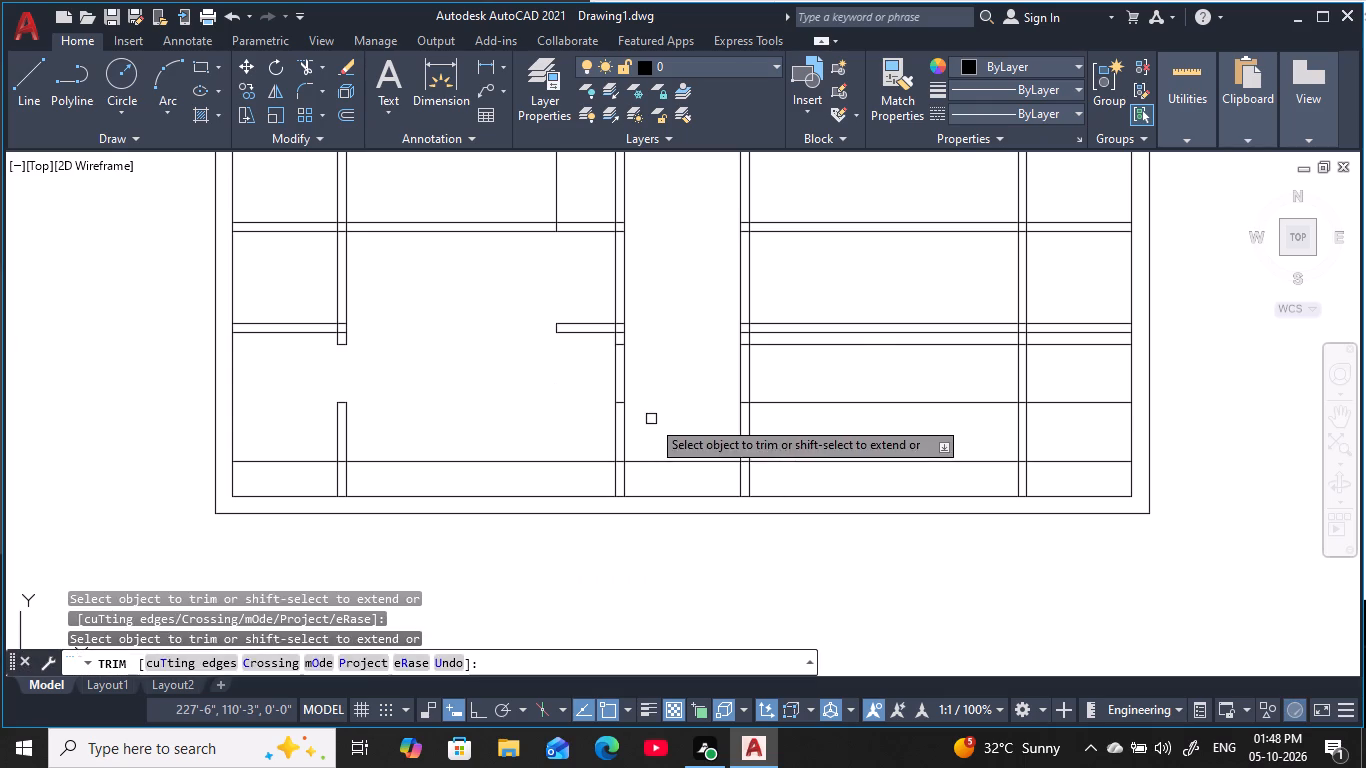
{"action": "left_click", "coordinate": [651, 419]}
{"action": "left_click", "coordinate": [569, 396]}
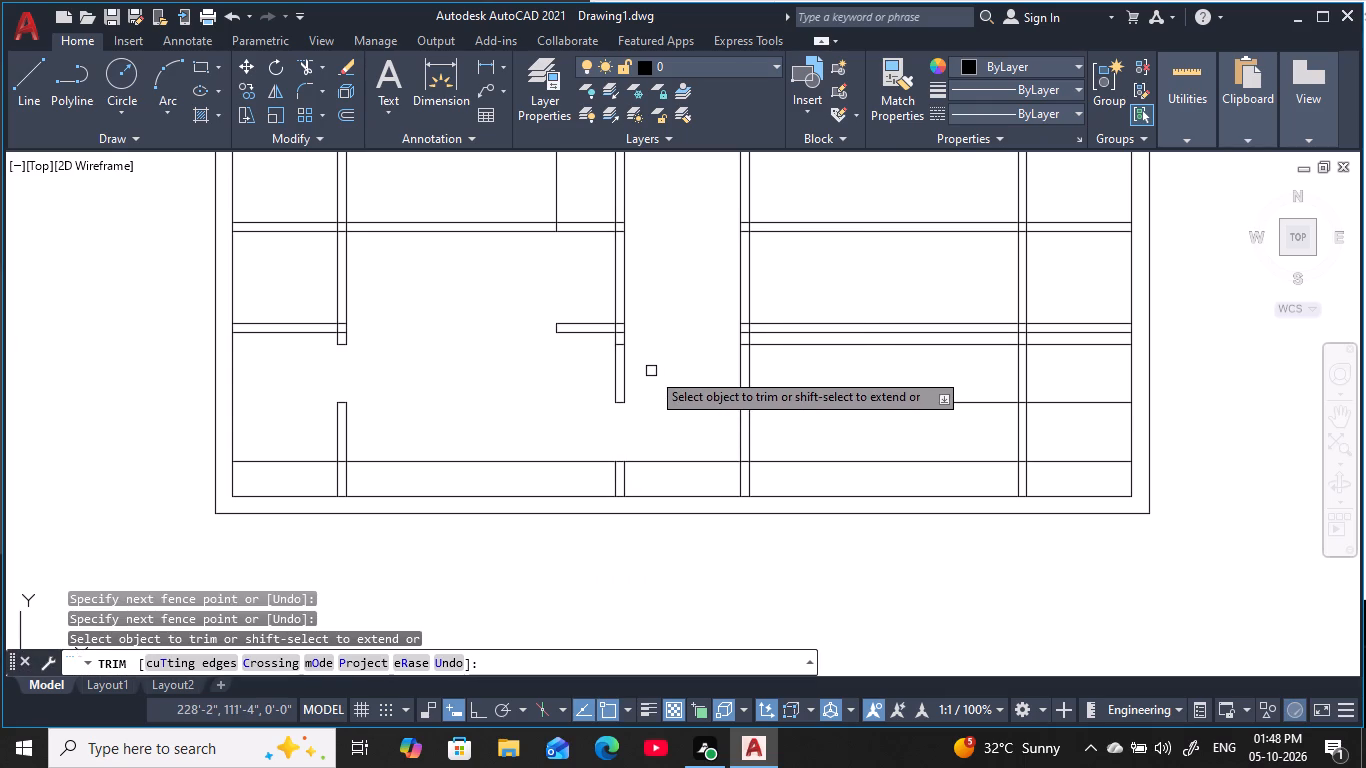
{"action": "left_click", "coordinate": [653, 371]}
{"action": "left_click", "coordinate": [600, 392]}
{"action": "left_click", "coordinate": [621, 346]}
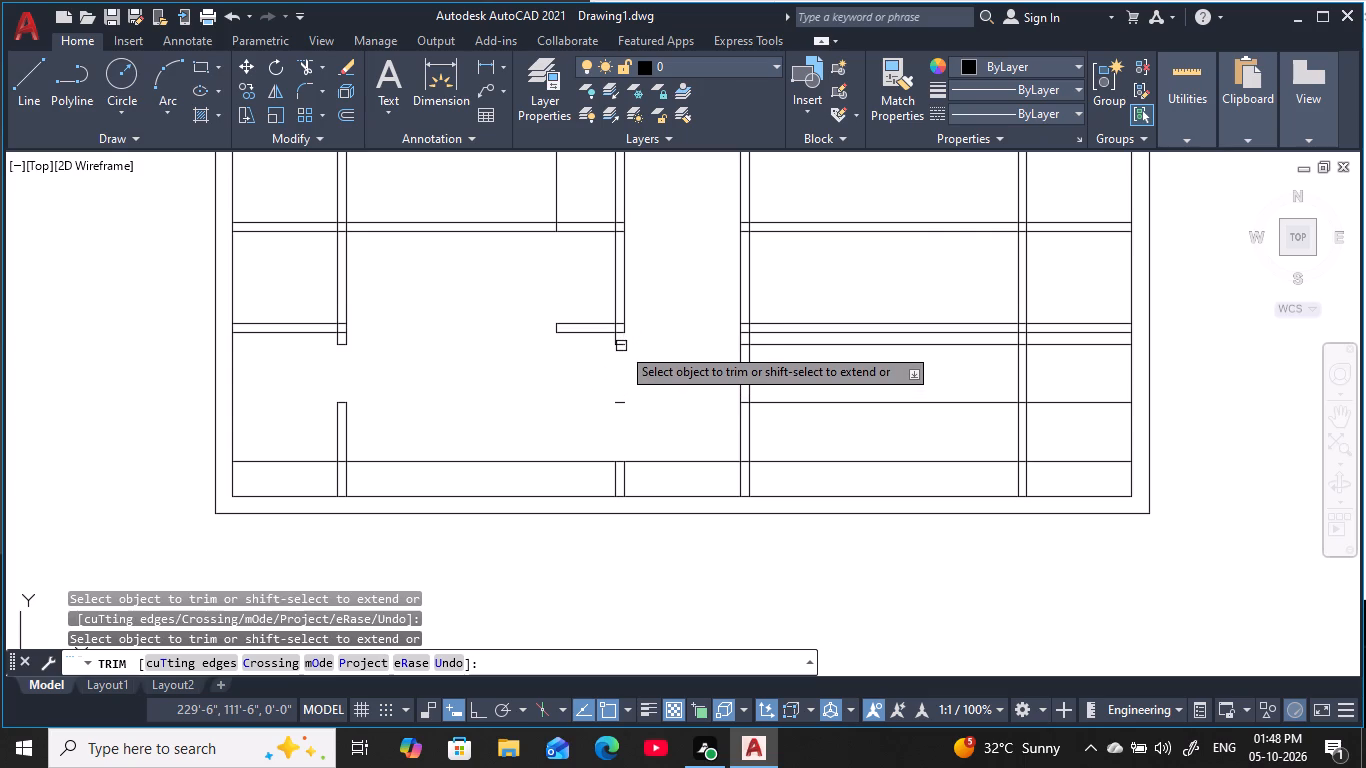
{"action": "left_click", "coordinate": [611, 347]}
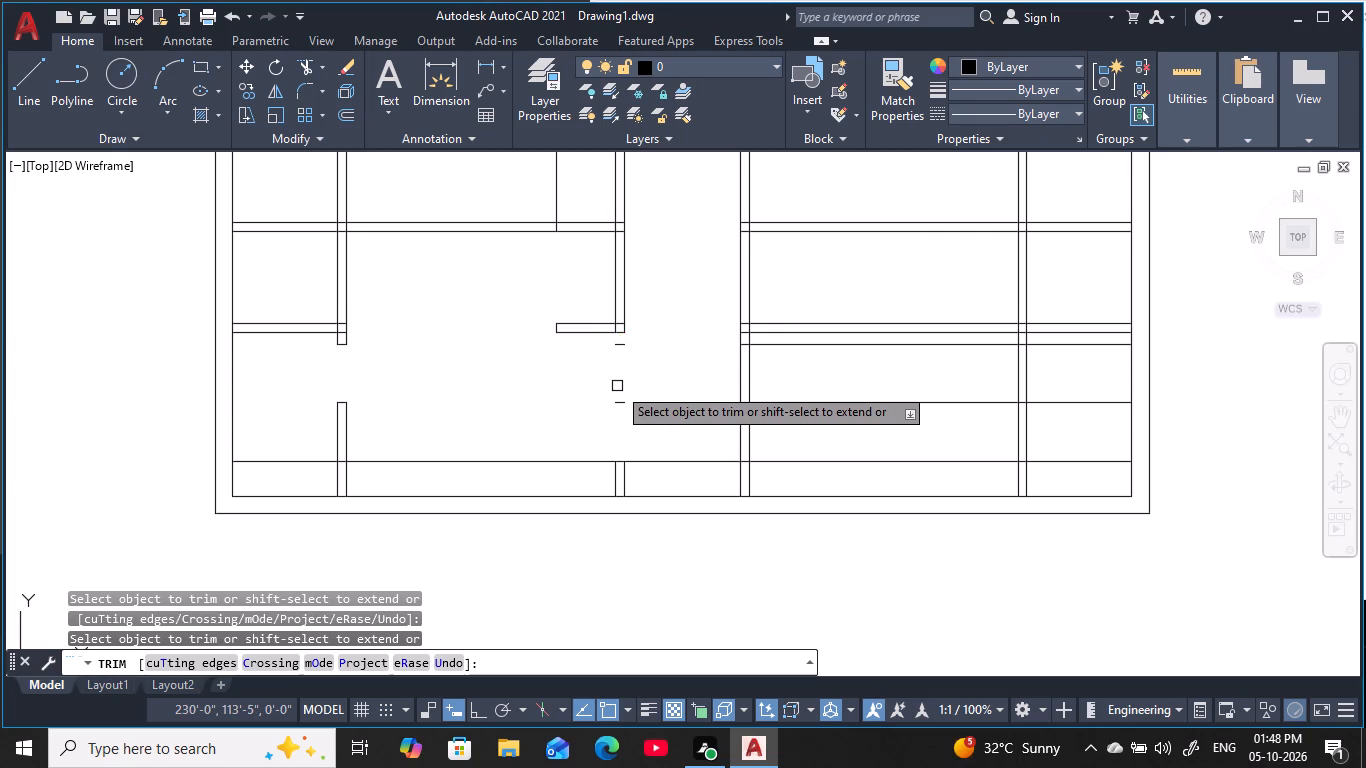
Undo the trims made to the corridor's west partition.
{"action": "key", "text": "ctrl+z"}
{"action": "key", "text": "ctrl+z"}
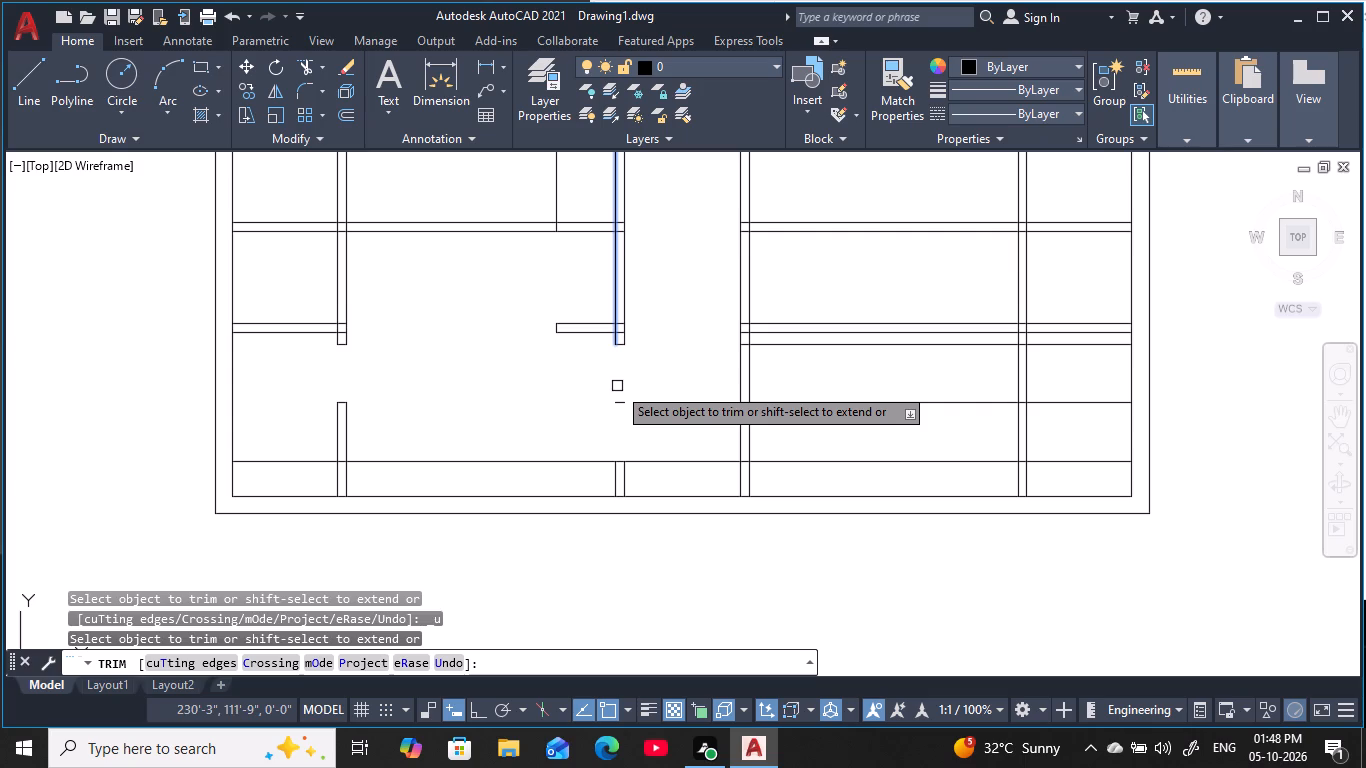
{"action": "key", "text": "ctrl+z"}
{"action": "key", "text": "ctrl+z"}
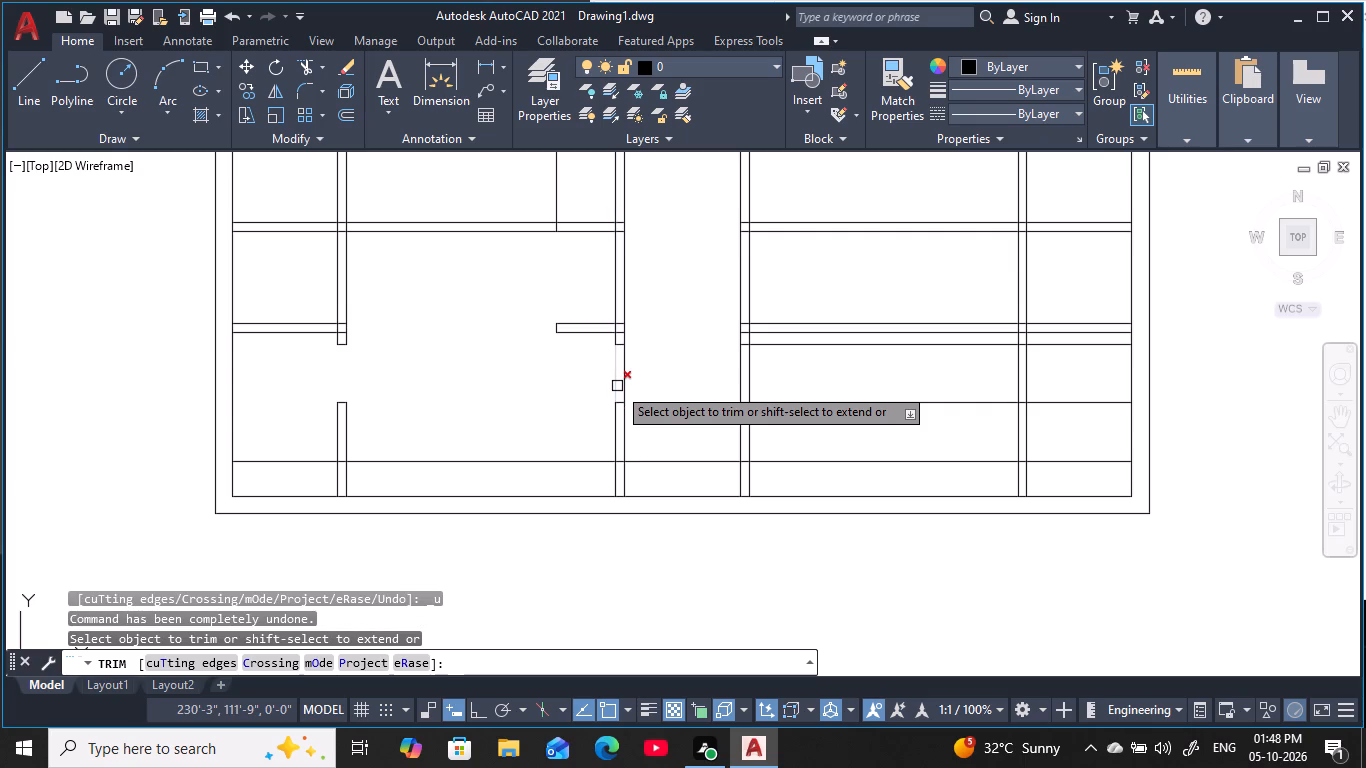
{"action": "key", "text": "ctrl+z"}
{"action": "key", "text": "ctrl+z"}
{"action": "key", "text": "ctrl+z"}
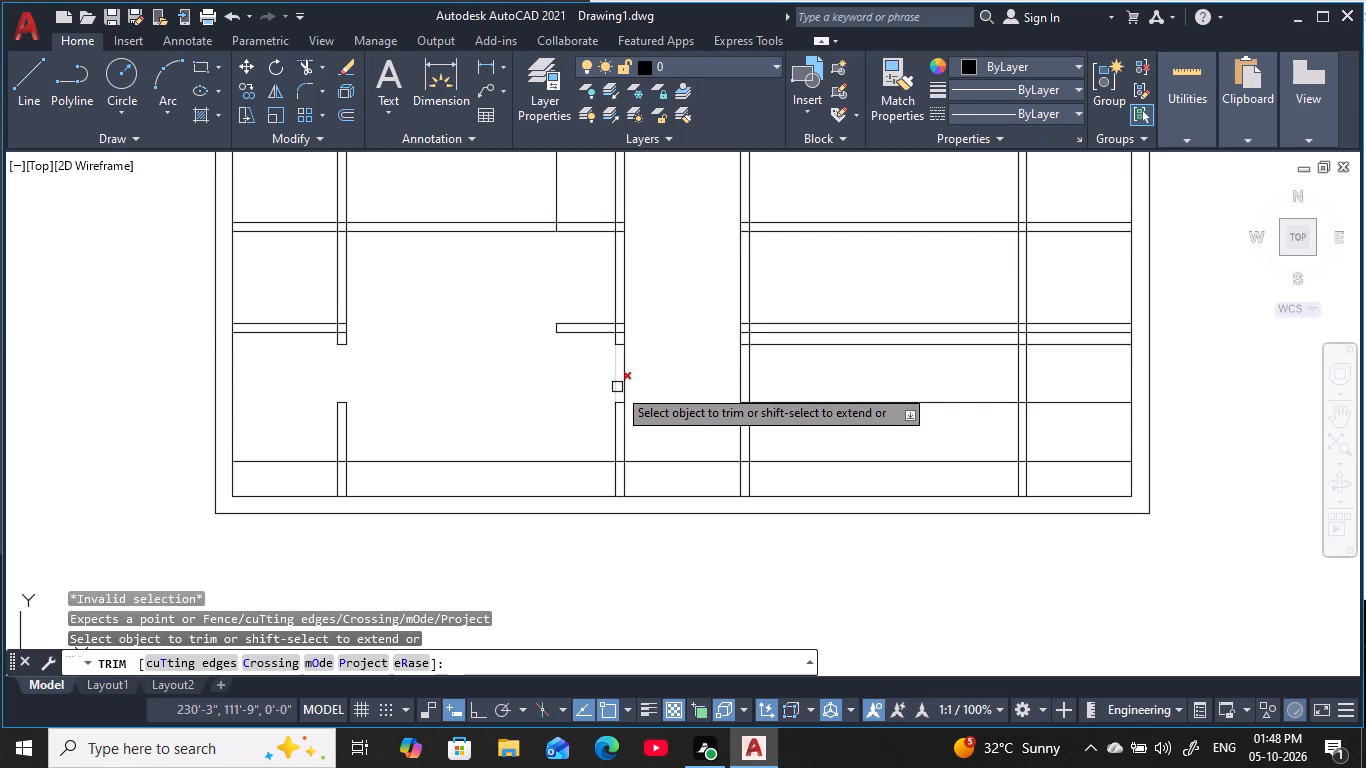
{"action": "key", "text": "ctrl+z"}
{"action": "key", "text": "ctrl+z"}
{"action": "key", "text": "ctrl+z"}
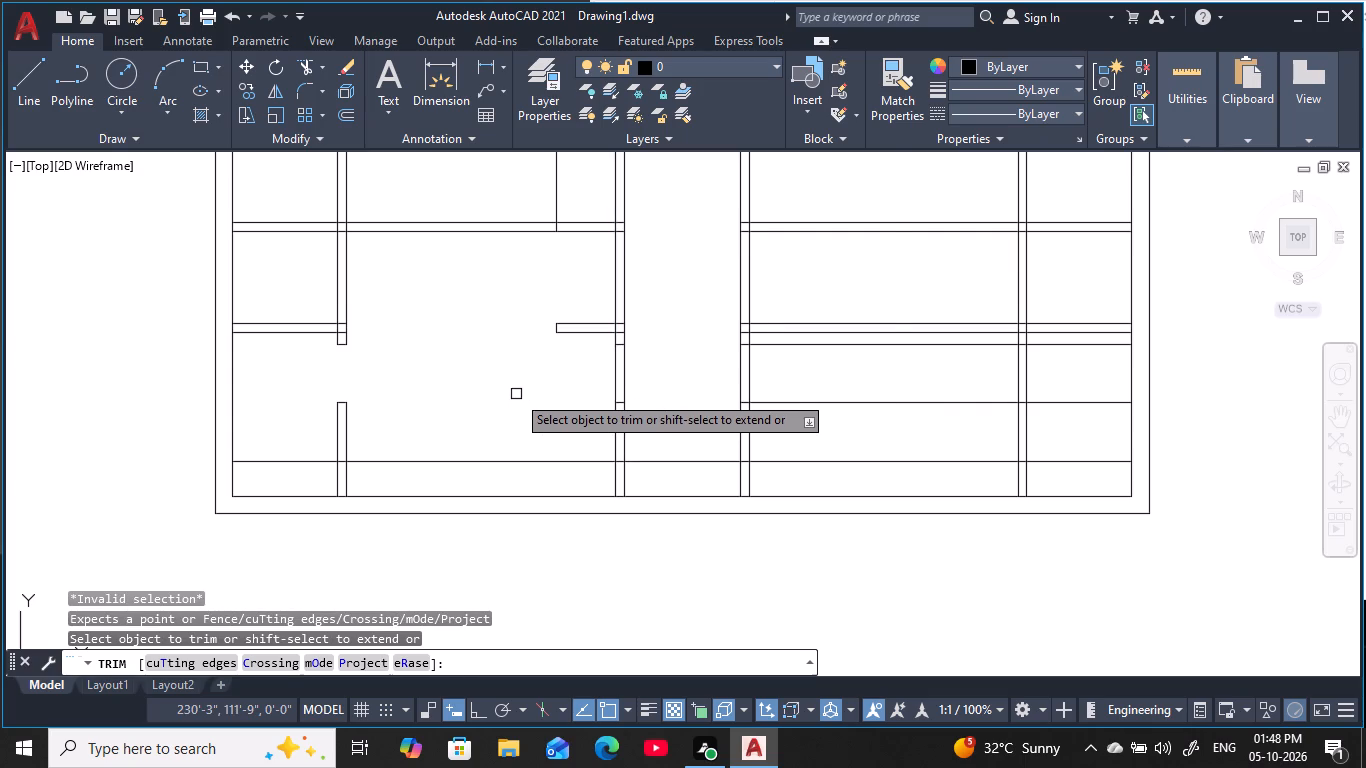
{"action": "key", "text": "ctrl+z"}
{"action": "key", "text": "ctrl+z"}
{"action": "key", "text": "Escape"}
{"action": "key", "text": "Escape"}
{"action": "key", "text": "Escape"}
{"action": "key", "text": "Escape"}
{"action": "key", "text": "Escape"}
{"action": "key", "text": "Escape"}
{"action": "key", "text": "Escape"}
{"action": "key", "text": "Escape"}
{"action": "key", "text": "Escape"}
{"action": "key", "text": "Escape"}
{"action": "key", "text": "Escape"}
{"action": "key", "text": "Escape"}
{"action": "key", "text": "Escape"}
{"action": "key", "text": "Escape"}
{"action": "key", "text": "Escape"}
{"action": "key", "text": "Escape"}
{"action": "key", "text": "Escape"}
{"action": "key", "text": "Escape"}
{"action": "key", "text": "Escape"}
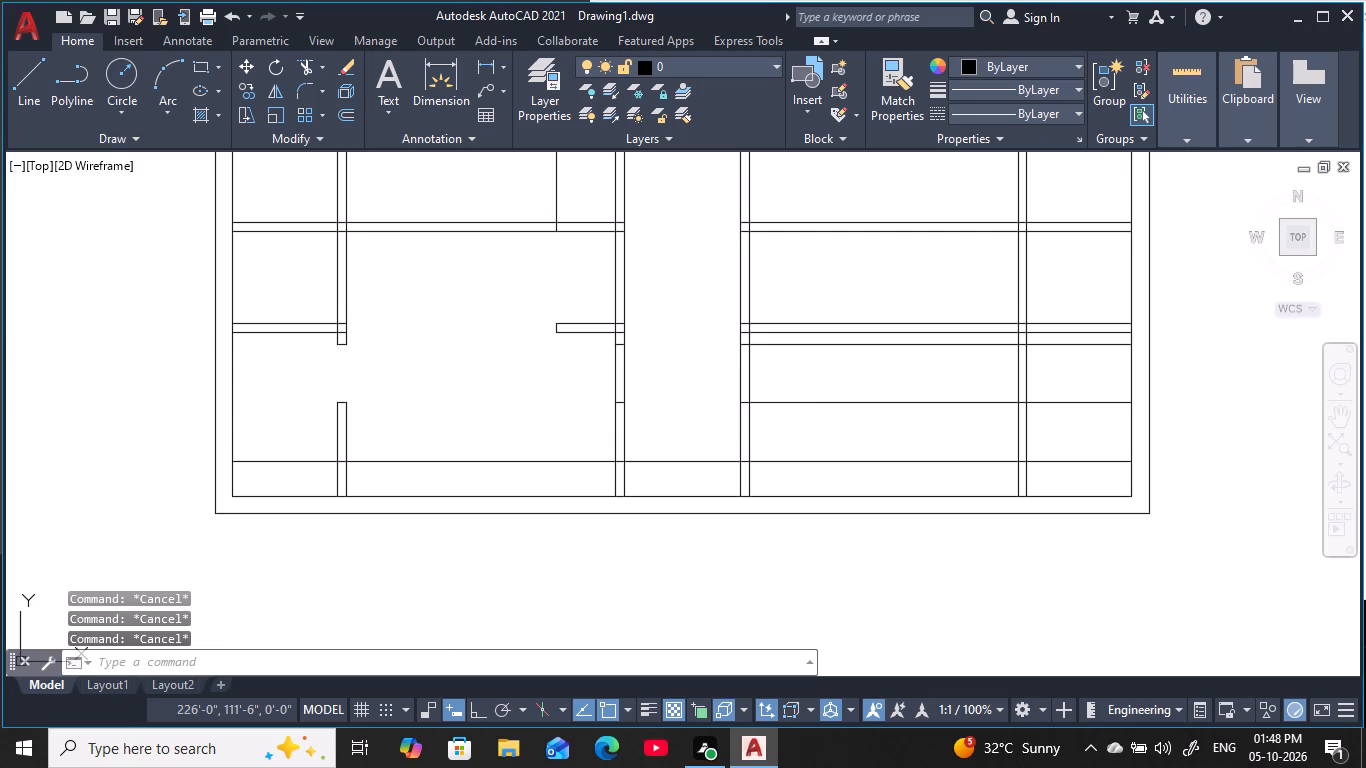
Extend both lines of the southernmost cross partition west over the door opening and east across the corridor.
{"action": "key", "text": "e"}
{"action": "key", "text": "x"}
{"action": "key", "text": "space"}
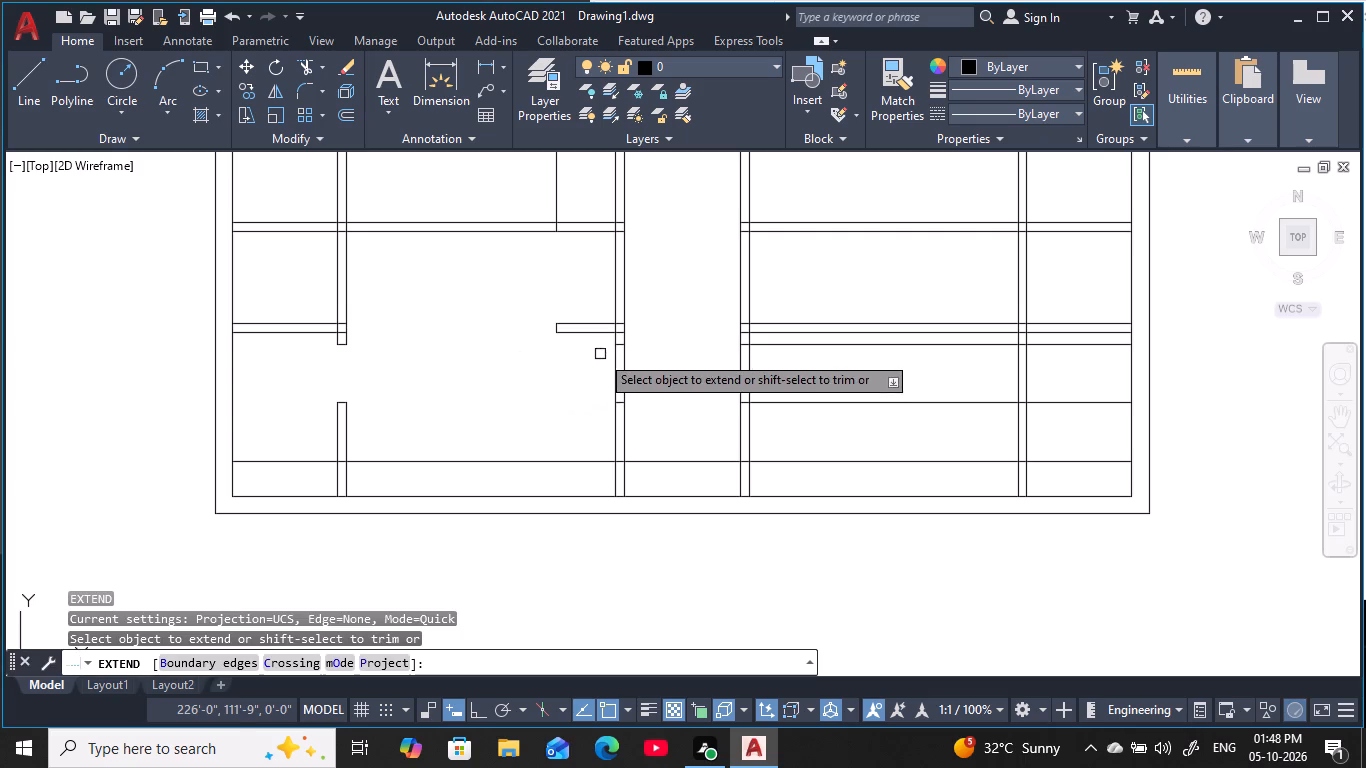
{"action": "left_click", "coordinate": [598, 336]}
{"action": "left_click", "coordinate": [588, 320]}
{"action": "left_click", "coordinate": [582, 338]}
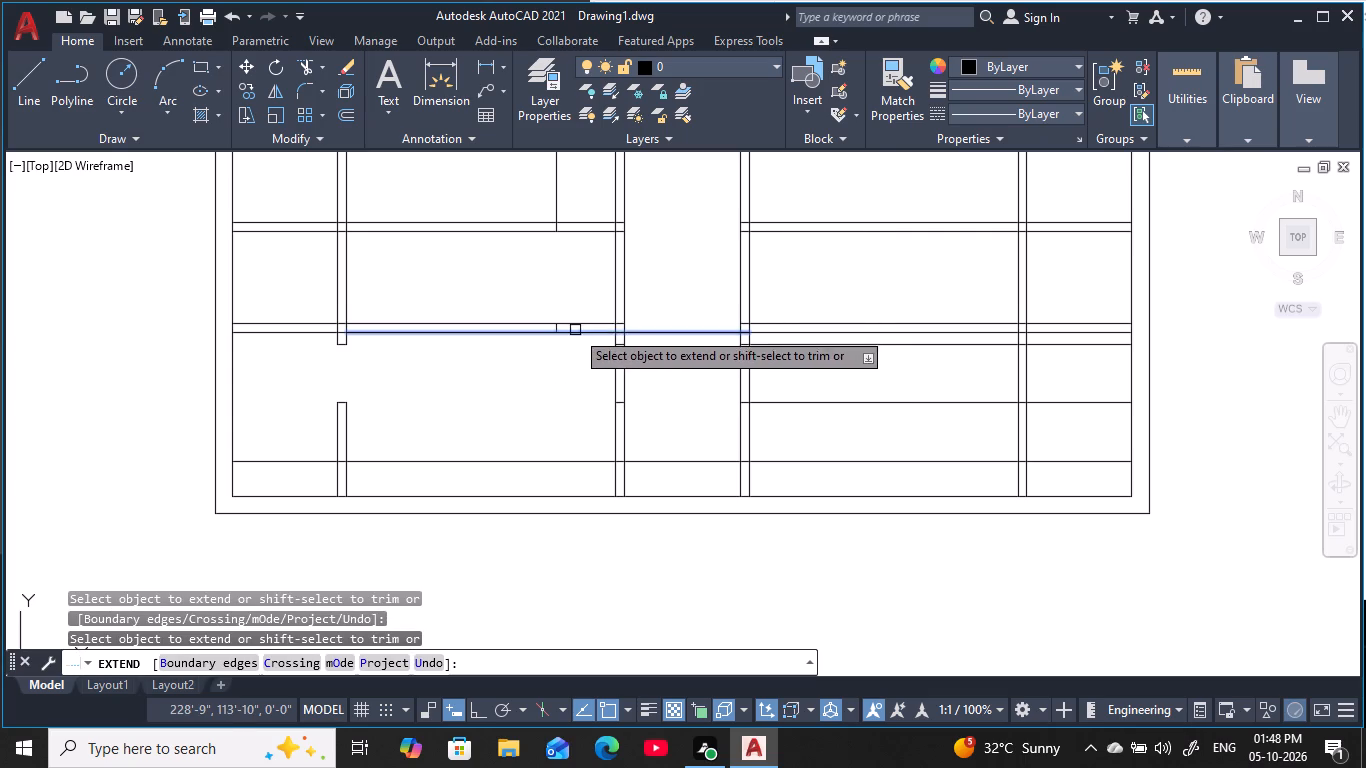
{"action": "left_click", "coordinate": [580, 322]}
{"action": "key", "text": "Escape"}
{"action": "key", "text": "Escape"}
{"action": "key", "text": "Escape"}
{"action": "key", "text": "Escape"}
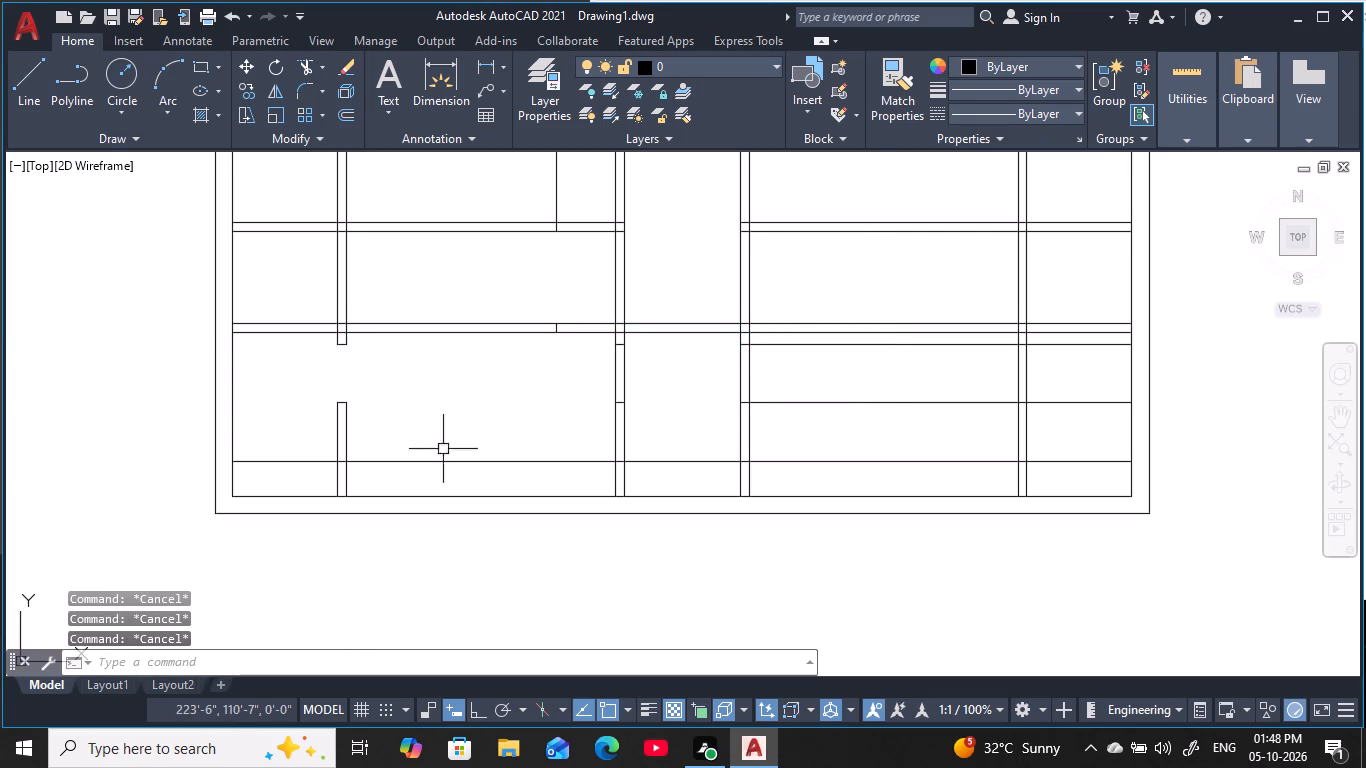
{"action": "key", "text": "Escape"}
{"action": "key", "text": "Escape"}
{"action": "key", "text": "Escape"}
{"action": "key", "text": "Escape"}
{"action": "key", "text": "Escape"}
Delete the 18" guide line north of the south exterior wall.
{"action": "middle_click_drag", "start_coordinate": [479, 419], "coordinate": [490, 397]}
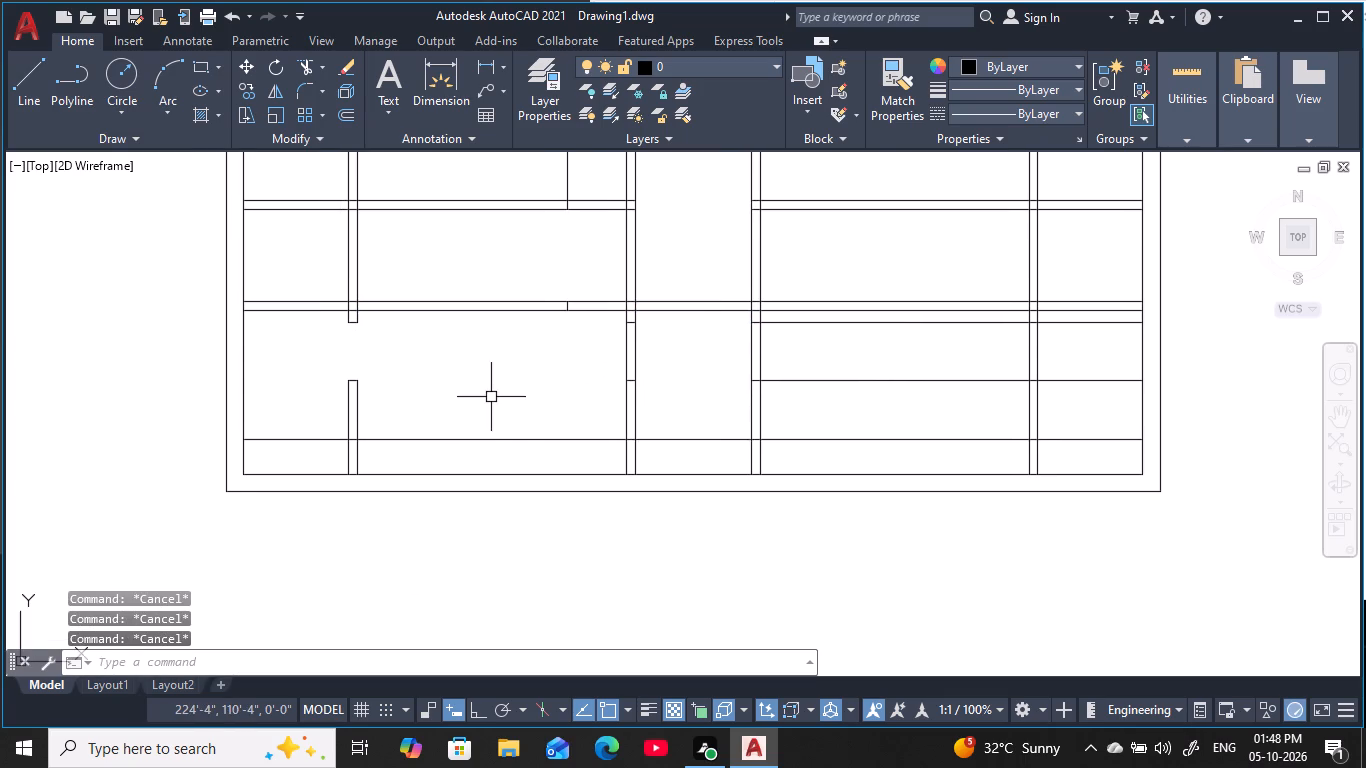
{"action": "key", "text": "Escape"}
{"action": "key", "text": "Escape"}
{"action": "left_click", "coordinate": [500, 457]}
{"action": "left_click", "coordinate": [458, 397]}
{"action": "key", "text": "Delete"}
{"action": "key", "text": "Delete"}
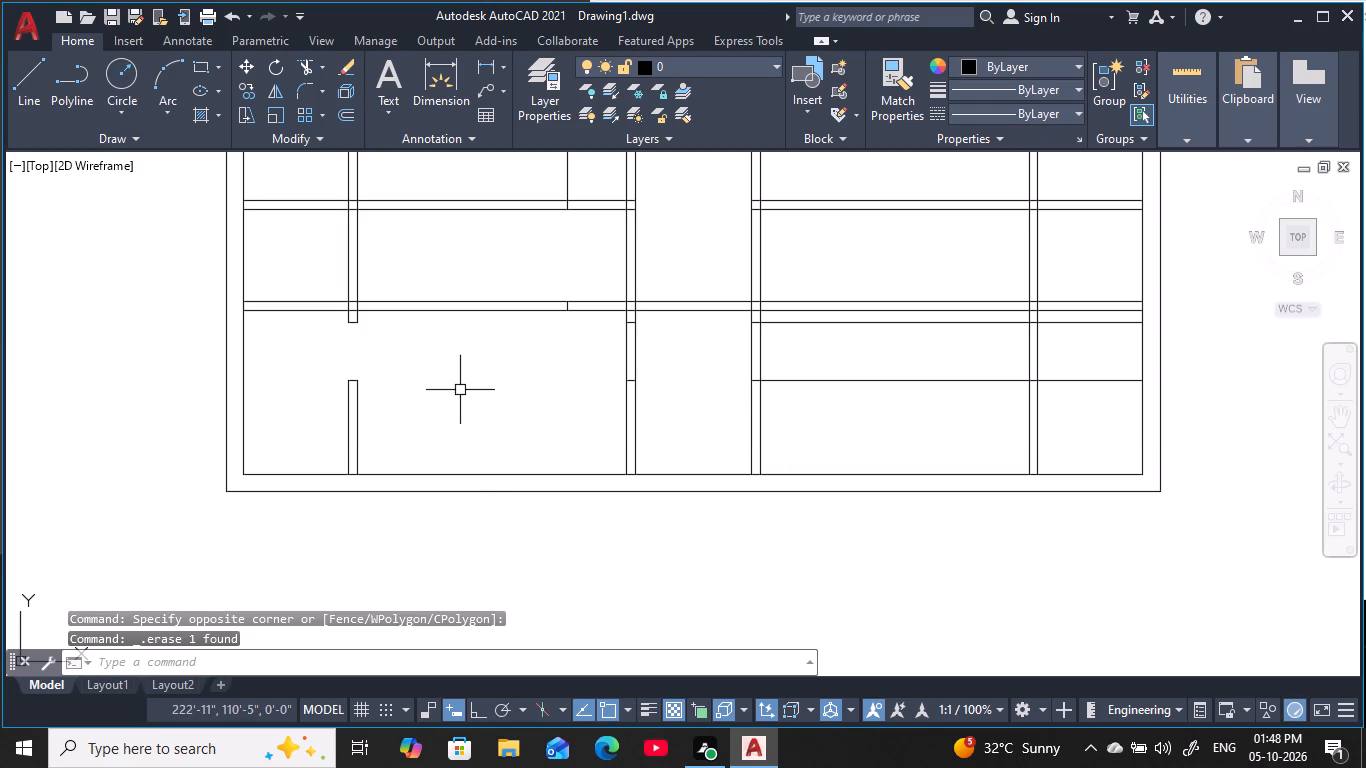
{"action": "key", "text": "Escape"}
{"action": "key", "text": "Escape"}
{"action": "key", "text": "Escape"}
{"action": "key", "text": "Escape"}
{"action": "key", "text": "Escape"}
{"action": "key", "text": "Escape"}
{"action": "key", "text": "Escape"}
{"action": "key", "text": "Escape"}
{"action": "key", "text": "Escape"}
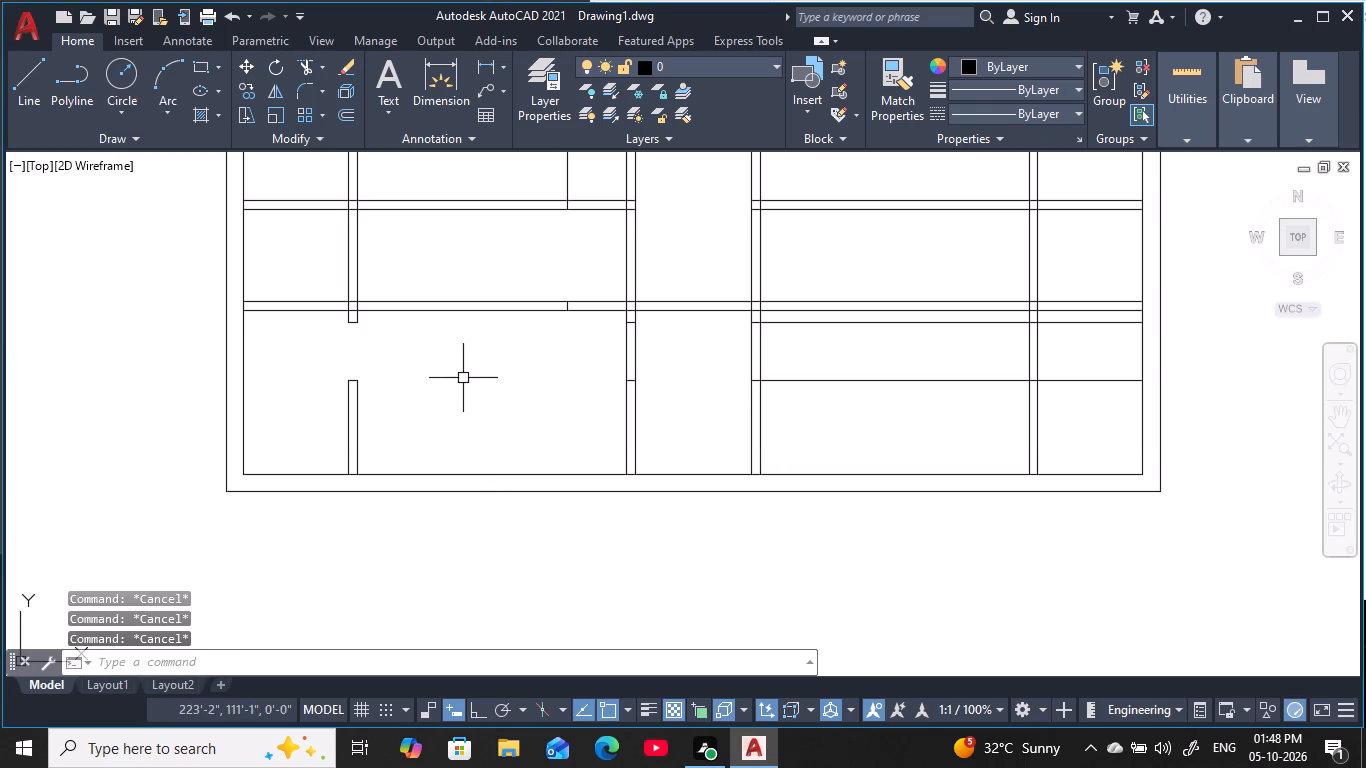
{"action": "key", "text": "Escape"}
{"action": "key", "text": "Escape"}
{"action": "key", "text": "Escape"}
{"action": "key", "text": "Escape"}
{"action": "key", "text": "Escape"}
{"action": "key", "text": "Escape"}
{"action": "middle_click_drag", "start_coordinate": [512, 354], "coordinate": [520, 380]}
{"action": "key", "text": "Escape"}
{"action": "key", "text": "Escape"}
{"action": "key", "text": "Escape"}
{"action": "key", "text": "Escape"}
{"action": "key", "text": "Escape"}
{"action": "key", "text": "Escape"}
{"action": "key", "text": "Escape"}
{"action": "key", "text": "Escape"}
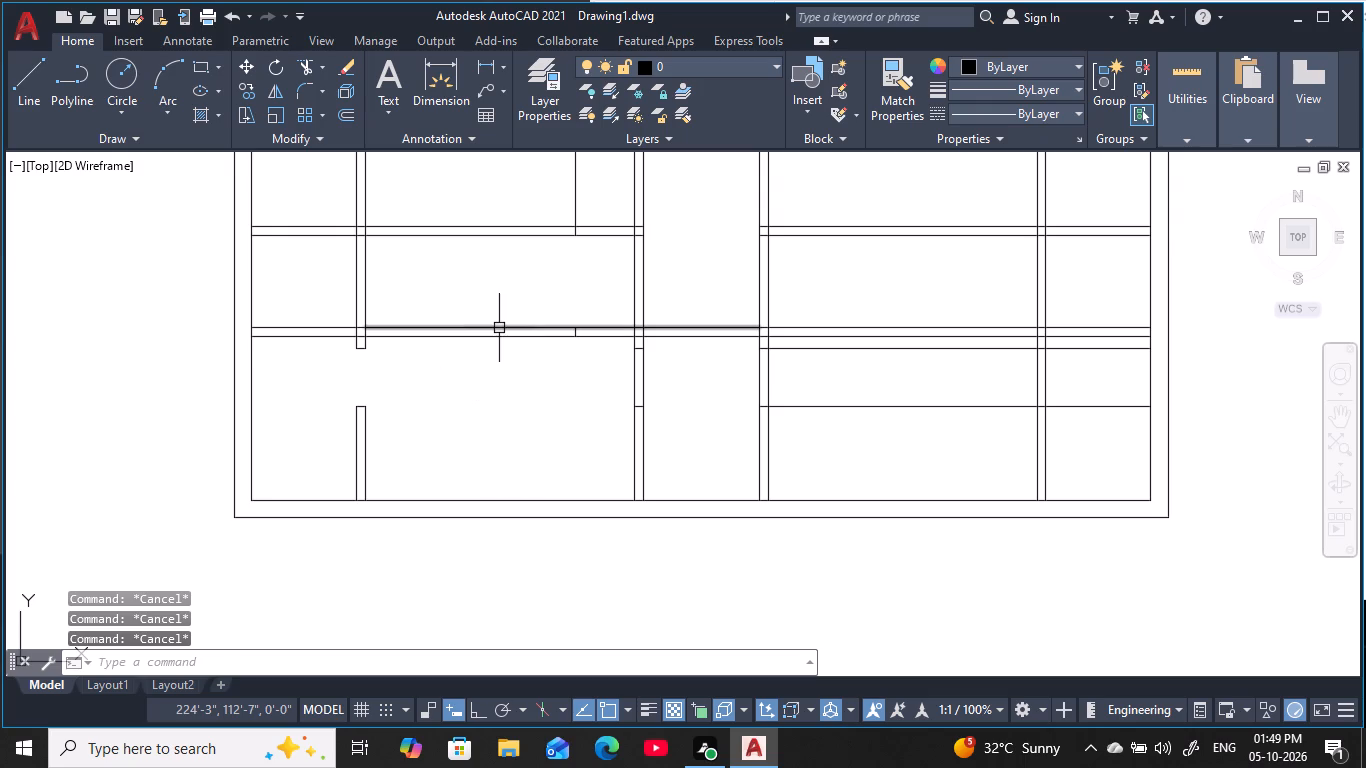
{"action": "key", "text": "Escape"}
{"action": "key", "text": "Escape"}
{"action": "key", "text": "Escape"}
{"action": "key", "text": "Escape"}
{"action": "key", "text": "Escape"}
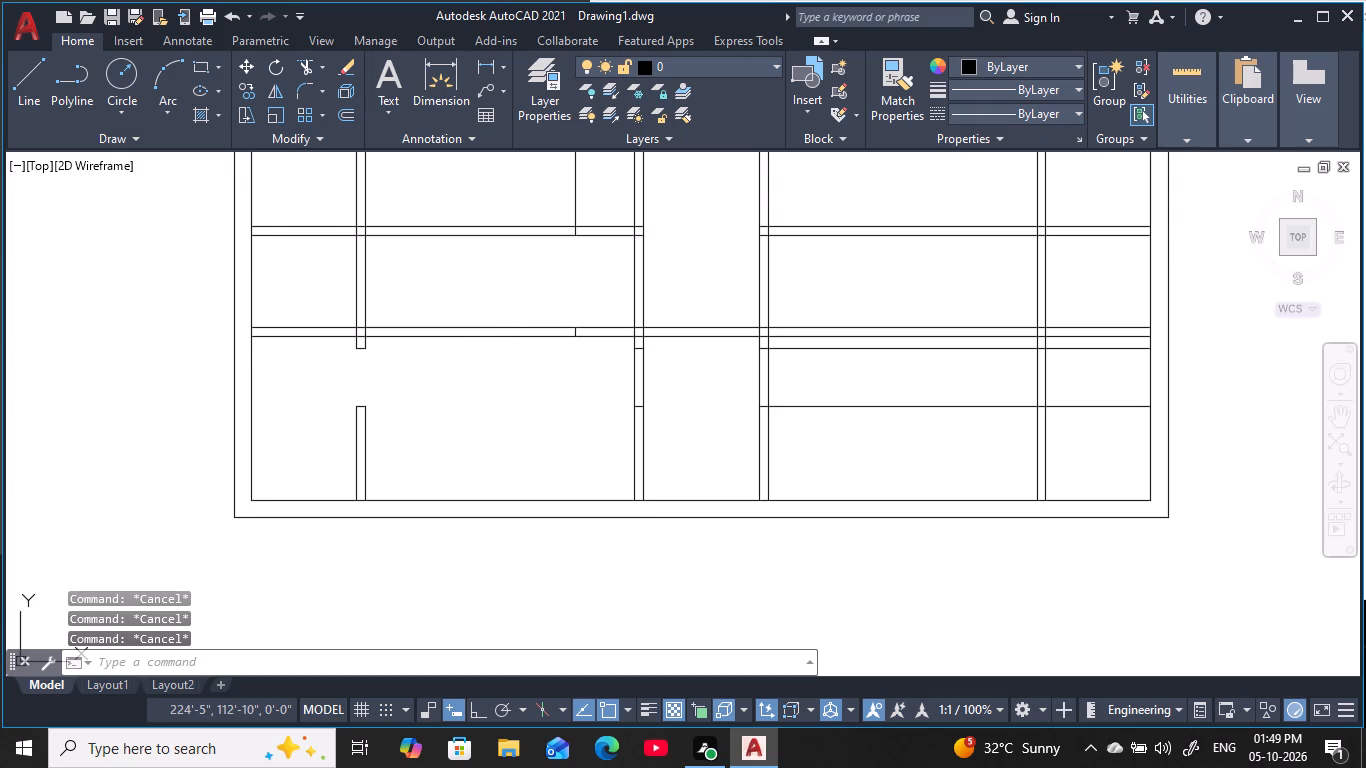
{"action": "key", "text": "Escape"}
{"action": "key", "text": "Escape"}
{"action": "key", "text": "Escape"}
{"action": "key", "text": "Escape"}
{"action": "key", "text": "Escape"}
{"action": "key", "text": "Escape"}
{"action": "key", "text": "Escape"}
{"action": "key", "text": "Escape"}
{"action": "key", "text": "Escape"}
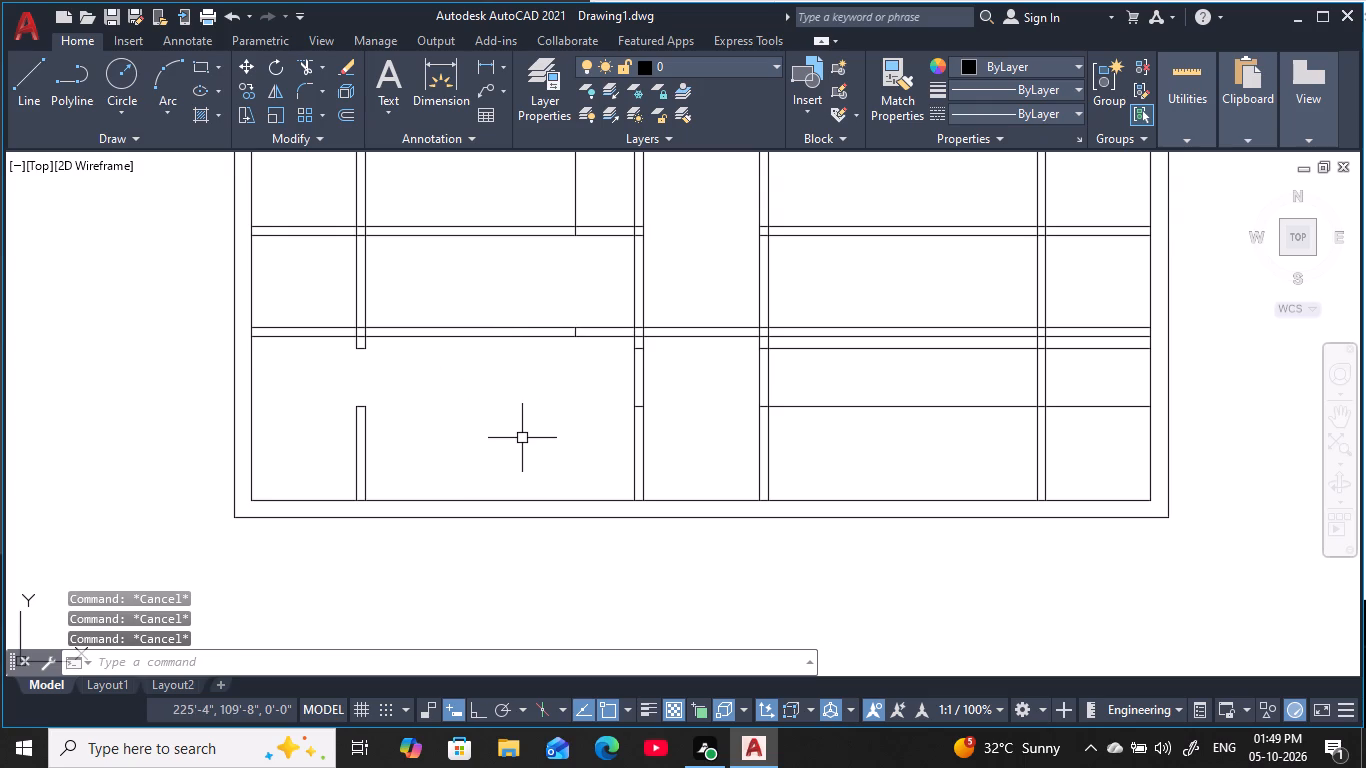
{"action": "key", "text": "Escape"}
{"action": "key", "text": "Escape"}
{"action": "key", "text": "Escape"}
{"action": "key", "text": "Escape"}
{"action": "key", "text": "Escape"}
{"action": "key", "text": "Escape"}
Offset the inner line of the south exterior wall 18" to the north.
{"action": "type", "text": "o 1"}
{"action": "key", "text": "8"}
{"action": "key", "text": "space"}
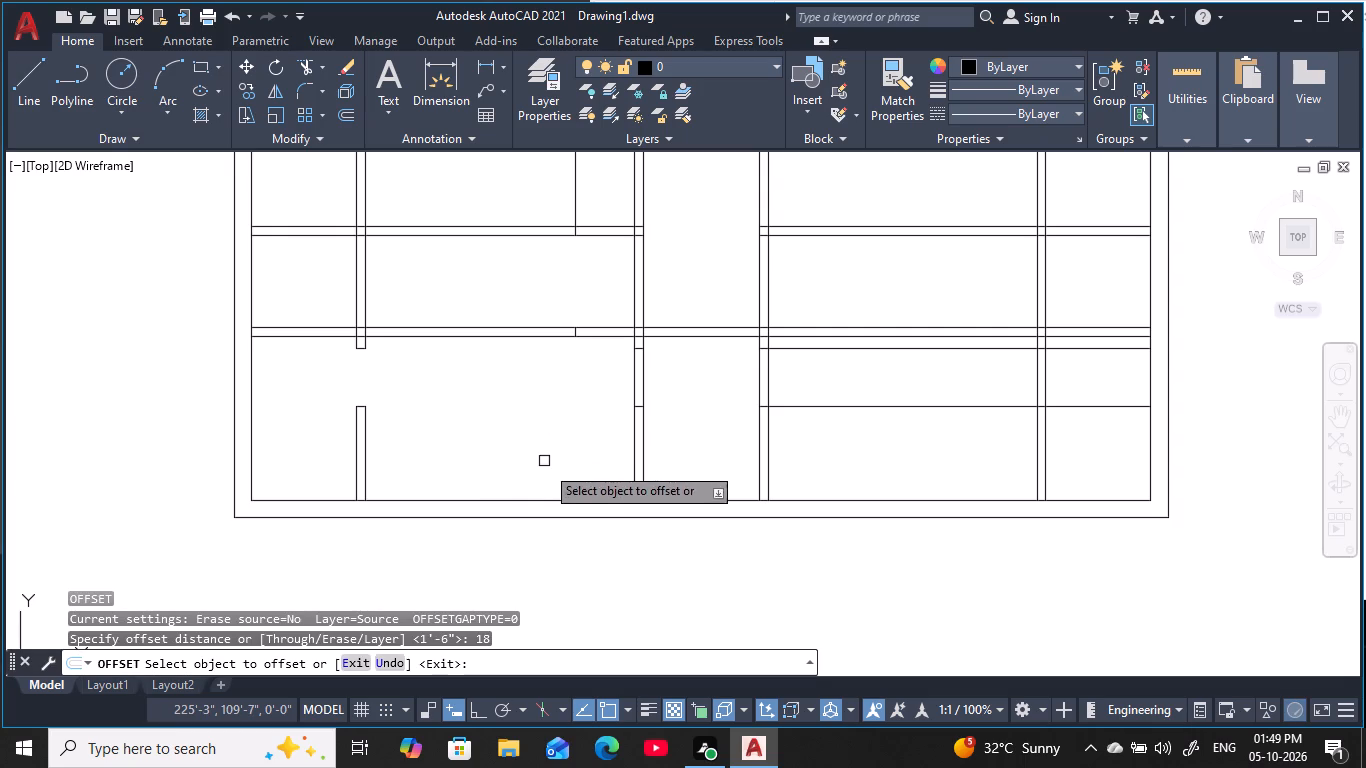
{"action": "left_click", "coordinate": [550, 498]}
{"action": "left_click", "coordinate": [533, 390]}
{"action": "key", "text": "Escape"}
{"action": "key", "text": "Escape"}
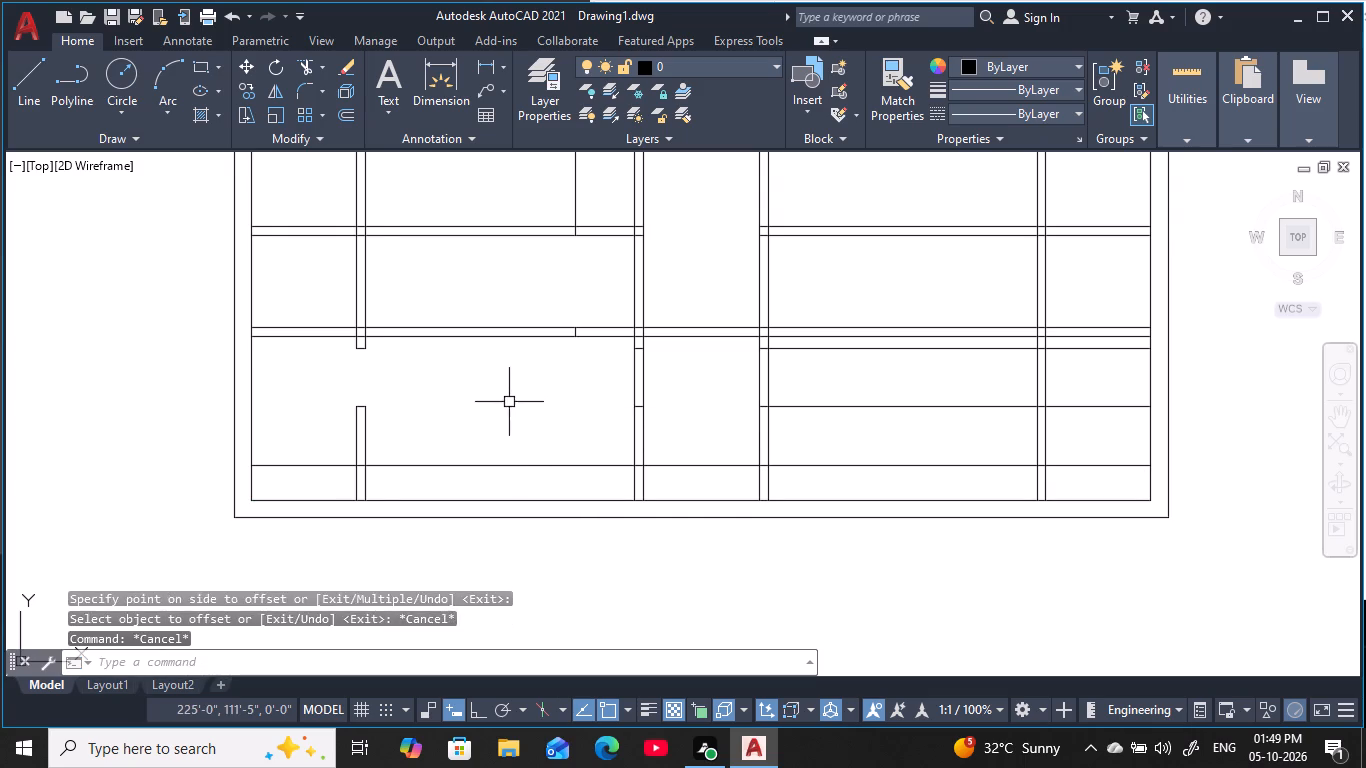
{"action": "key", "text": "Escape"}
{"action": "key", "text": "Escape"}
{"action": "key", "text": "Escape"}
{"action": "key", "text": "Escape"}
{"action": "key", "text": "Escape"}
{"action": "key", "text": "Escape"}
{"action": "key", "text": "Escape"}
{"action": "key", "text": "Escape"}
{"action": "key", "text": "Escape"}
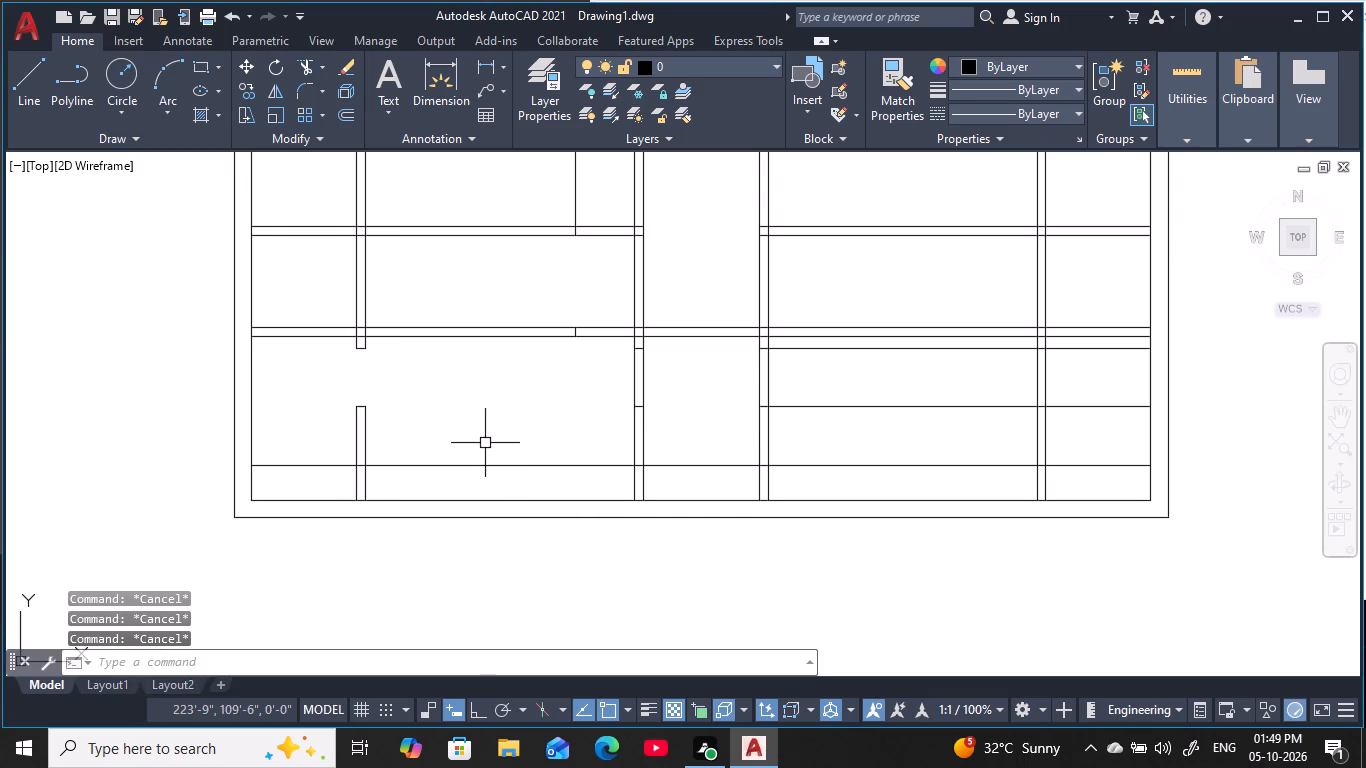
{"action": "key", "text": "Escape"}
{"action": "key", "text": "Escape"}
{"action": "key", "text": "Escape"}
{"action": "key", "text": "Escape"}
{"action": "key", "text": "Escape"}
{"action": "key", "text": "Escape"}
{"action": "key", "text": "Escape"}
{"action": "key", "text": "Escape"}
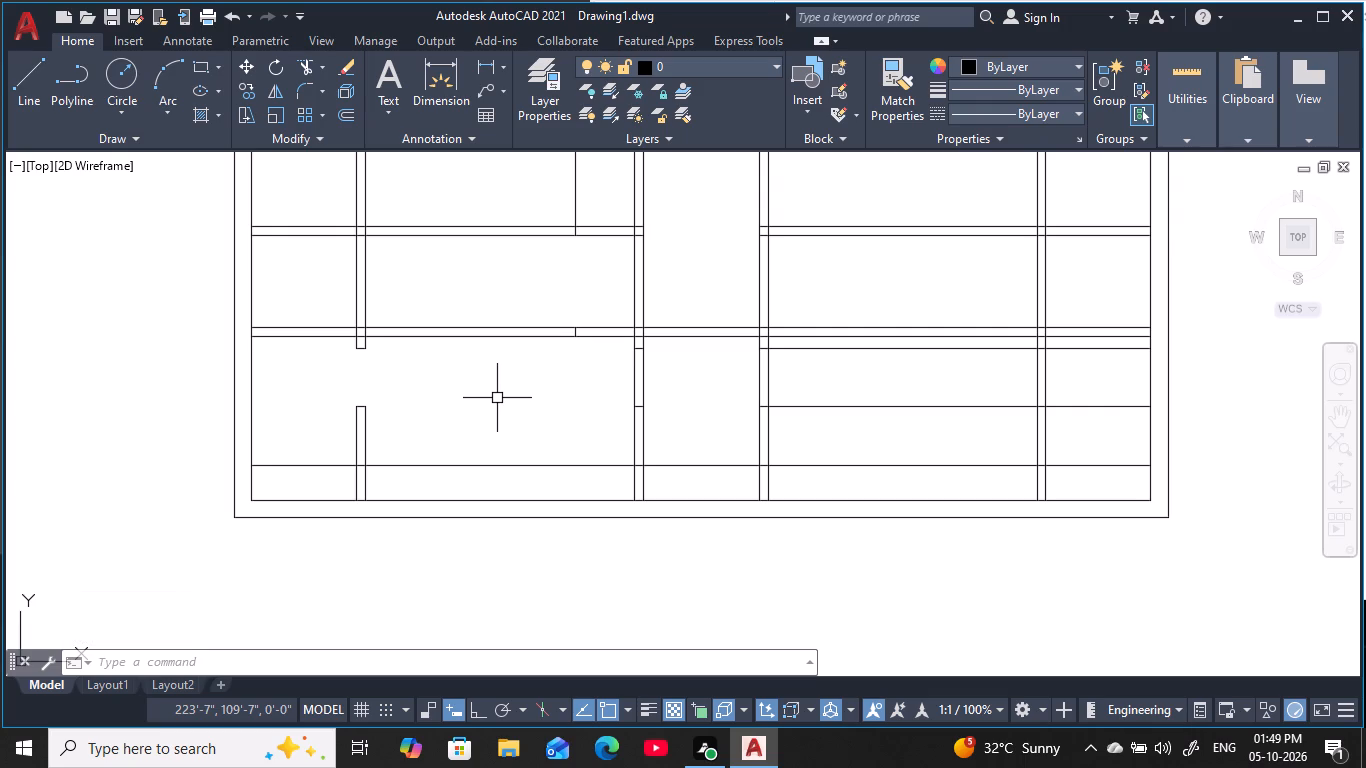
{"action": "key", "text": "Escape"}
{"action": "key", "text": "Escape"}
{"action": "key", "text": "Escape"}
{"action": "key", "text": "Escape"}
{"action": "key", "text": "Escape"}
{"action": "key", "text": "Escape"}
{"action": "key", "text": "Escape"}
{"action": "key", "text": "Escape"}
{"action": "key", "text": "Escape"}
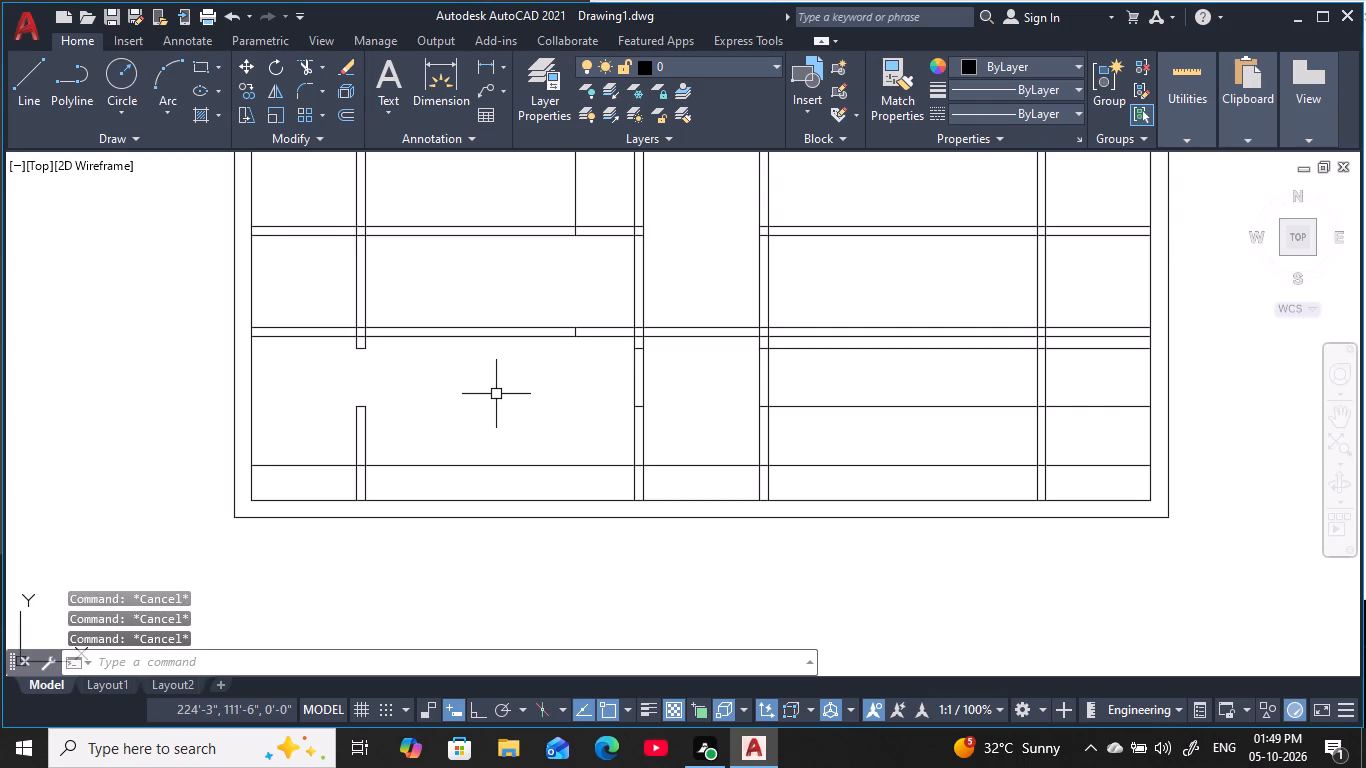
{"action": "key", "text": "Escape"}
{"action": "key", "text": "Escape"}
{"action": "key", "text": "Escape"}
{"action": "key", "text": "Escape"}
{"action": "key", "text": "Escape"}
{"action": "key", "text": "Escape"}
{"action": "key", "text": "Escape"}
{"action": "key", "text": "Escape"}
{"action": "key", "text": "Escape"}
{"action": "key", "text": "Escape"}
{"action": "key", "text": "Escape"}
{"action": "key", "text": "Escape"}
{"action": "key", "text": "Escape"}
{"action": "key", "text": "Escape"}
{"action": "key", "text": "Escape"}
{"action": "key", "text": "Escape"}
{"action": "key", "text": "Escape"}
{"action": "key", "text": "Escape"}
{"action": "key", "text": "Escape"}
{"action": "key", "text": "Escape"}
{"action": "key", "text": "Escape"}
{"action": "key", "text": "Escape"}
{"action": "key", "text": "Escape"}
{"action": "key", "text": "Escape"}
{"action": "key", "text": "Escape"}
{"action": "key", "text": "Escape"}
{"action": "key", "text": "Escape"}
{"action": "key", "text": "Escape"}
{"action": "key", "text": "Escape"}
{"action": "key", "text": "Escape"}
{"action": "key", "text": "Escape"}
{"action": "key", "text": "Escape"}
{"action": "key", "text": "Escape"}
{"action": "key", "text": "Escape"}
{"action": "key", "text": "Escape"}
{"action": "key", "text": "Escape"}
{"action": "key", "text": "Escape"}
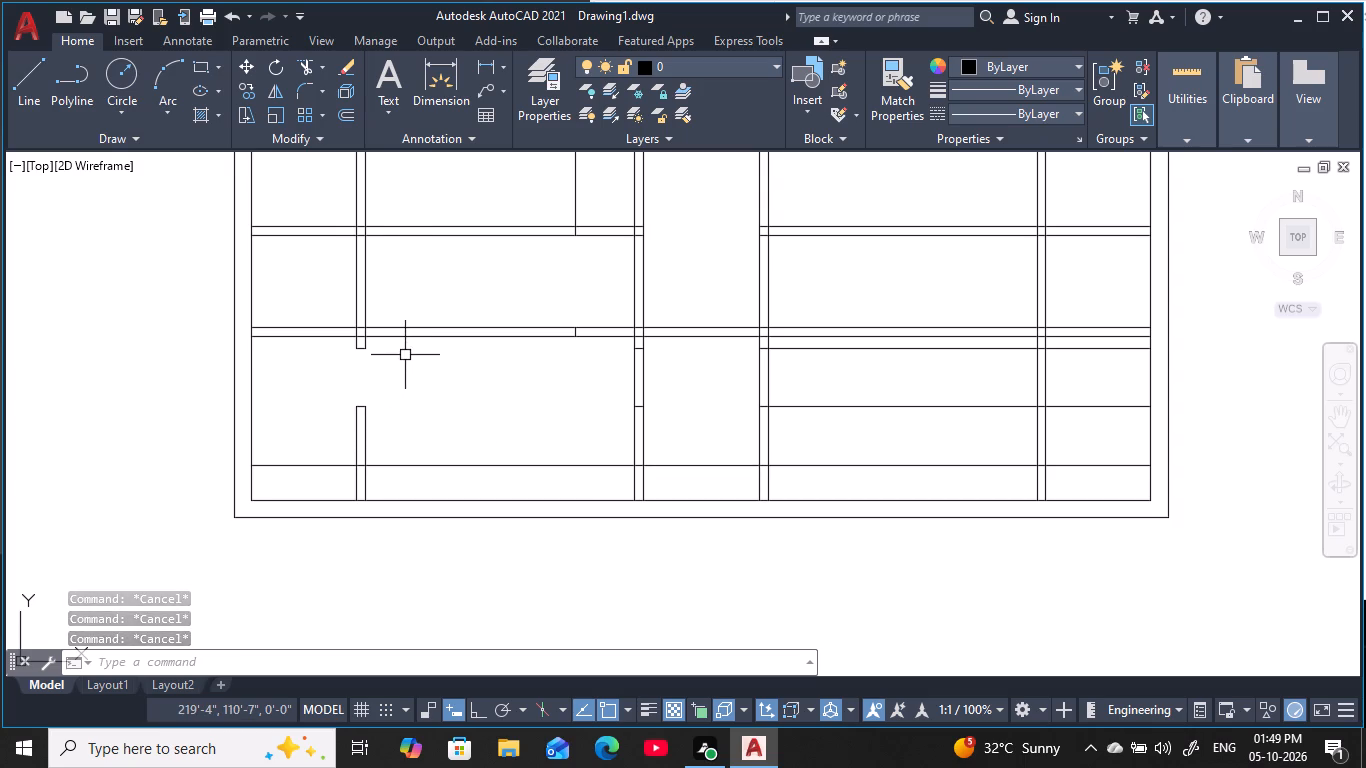
Trim the corridor's west partition just north of the 18" guide line for a door opening, and cut that guide inside the adjoining room.
{"action": "key", "text": "Escape"}
{"action": "key", "text": "Escape"}
{"action": "key", "text": "Escape"}
{"action": "key", "text": "Escape"}
{"action": "key", "text": "Escape"}
{"action": "key", "text": "Escape"}
{"action": "key", "text": "Escape"}
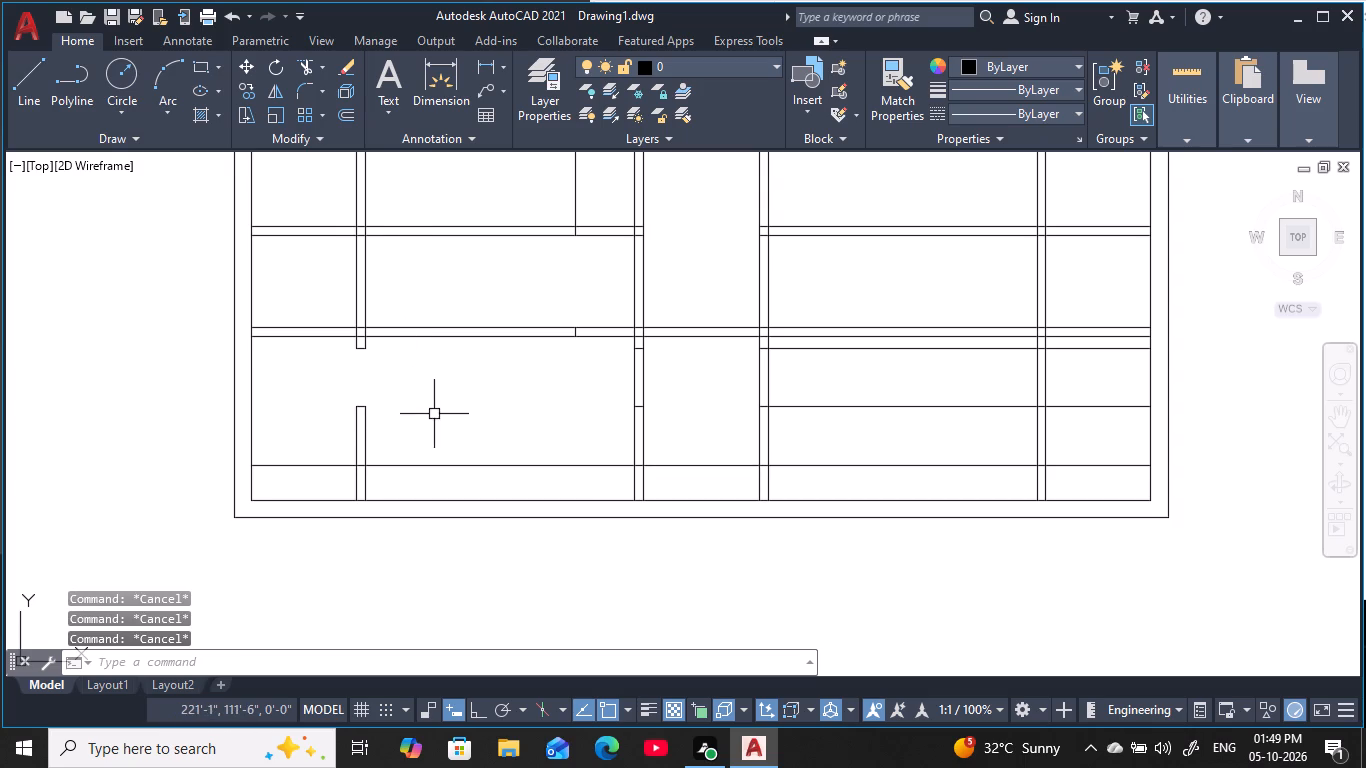
{"action": "key", "text": "Escape"}
{"action": "key", "text": "Escape"}
{"action": "key", "text": "Escape"}
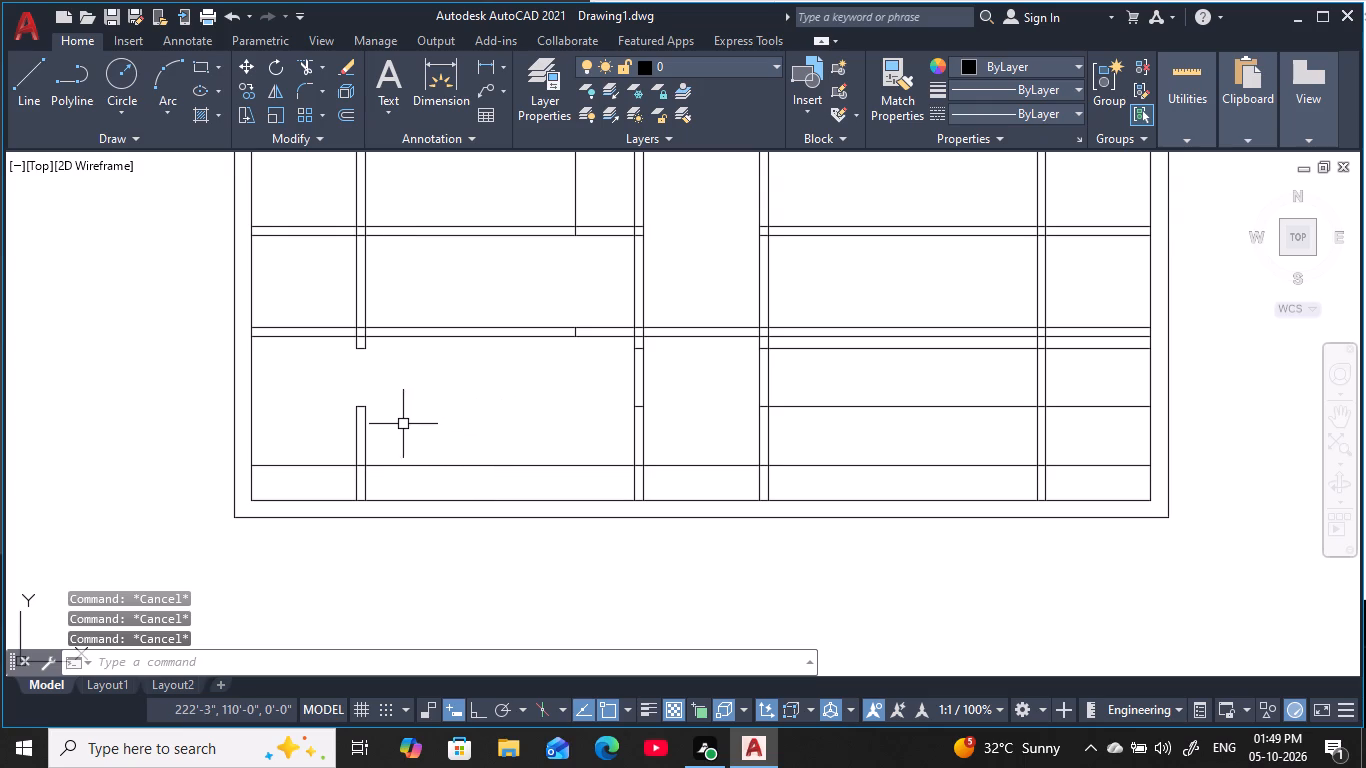
{"action": "type", "text": "tr"}
{"action": "key", "text": "space"}
{"action": "left_click", "coordinate": [666, 439]}
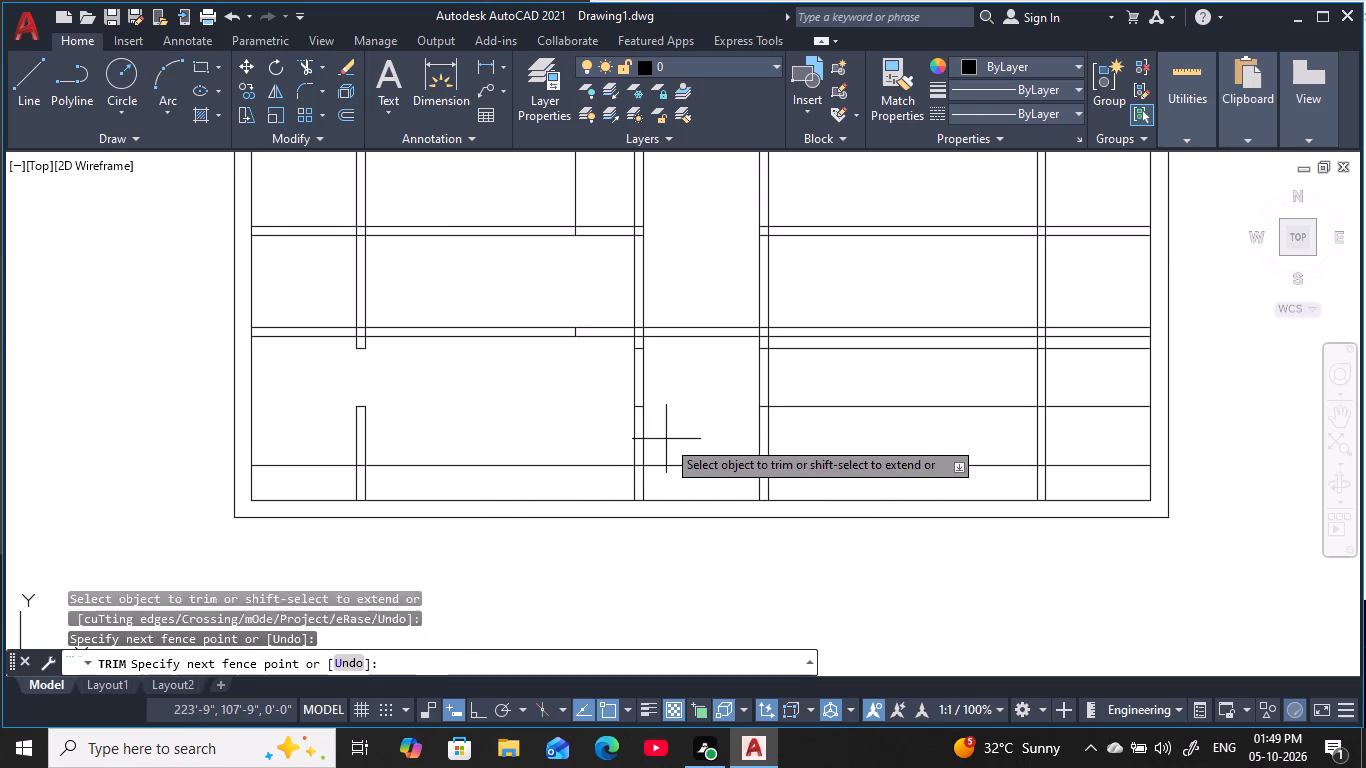
{"action": "left_click", "coordinate": [600, 438]}
{"action": "left_click", "coordinate": [584, 485]}
{"action": "left_click", "coordinate": [574, 445]}
Trim both lines of the southernmost cross partition between the two west partitions and erase the leftover short stub.
{"action": "left_click", "coordinate": [587, 353]}
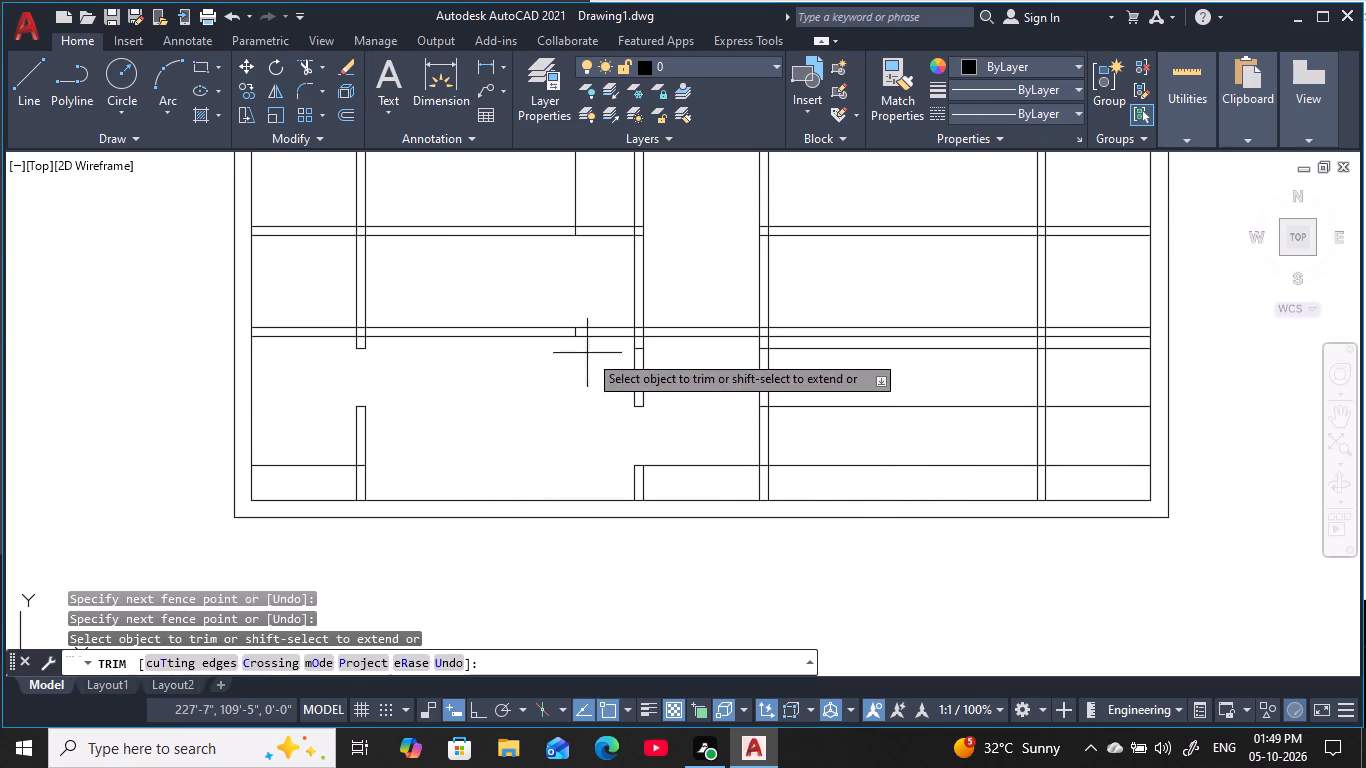
{"action": "left_click", "coordinate": [569, 294]}
{"action": "left_click", "coordinate": [510, 305]}
{"action": "left_click", "coordinate": [514, 355]}
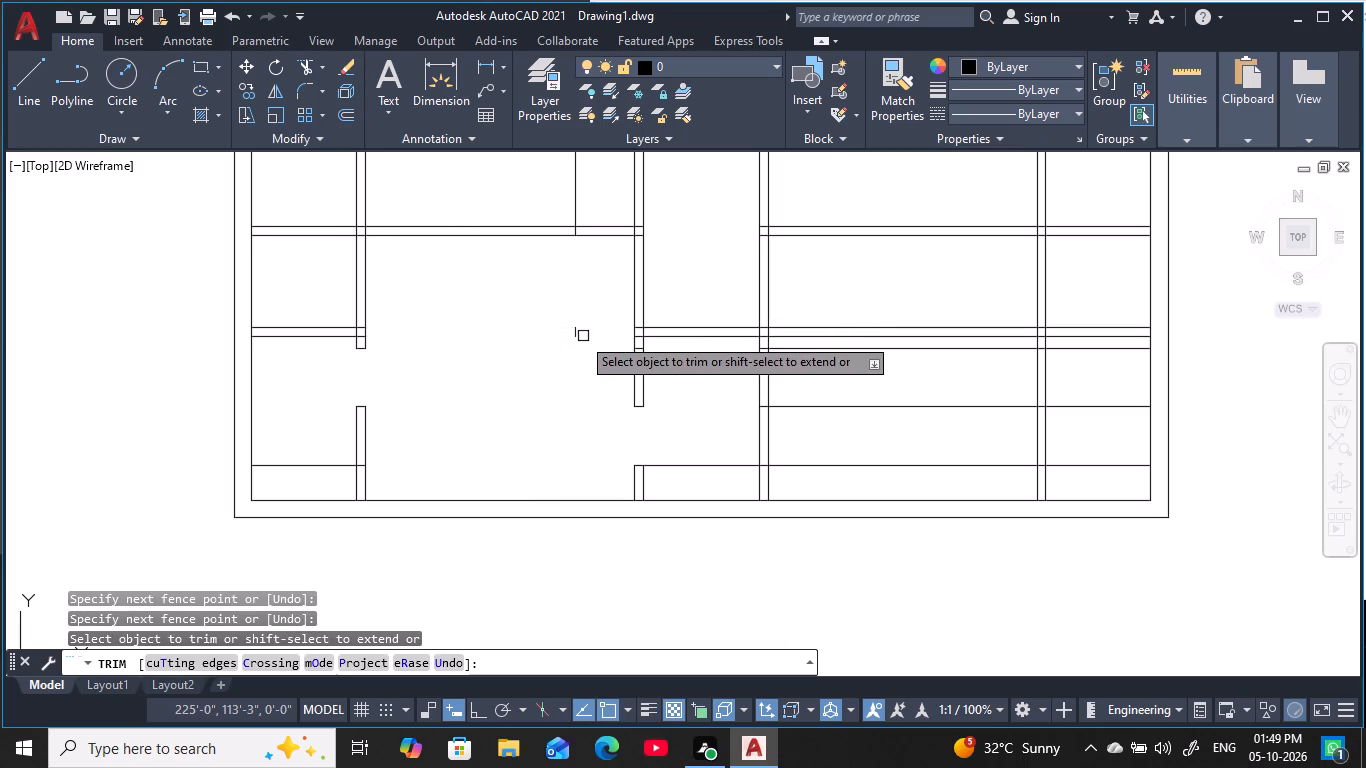
{"action": "left_click", "coordinate": [569, 333]}
{"action": "key", "text": "Escape"}
{"action": "key", "text": "Escape"}
{"action": "key", "text": "Escape"}
{"action": "key", "text": "Escape"}
{"action": "key", "text": "Escape"}
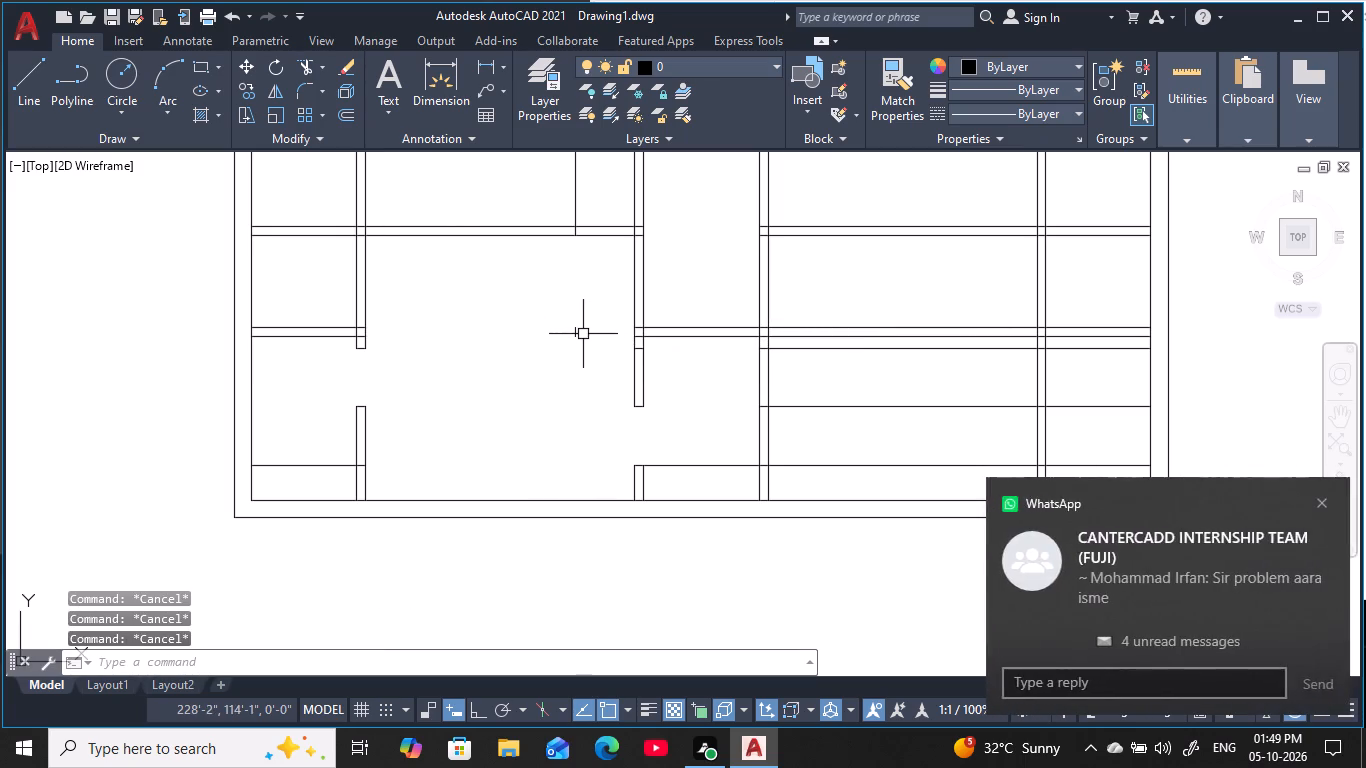
{"action": "left_click", "coordinate": [578, 333]}
{"action": "key", "text": "Delete"}
{"action": "key", "text": "Escape"}
{"action": "key", "text": "Escape"}
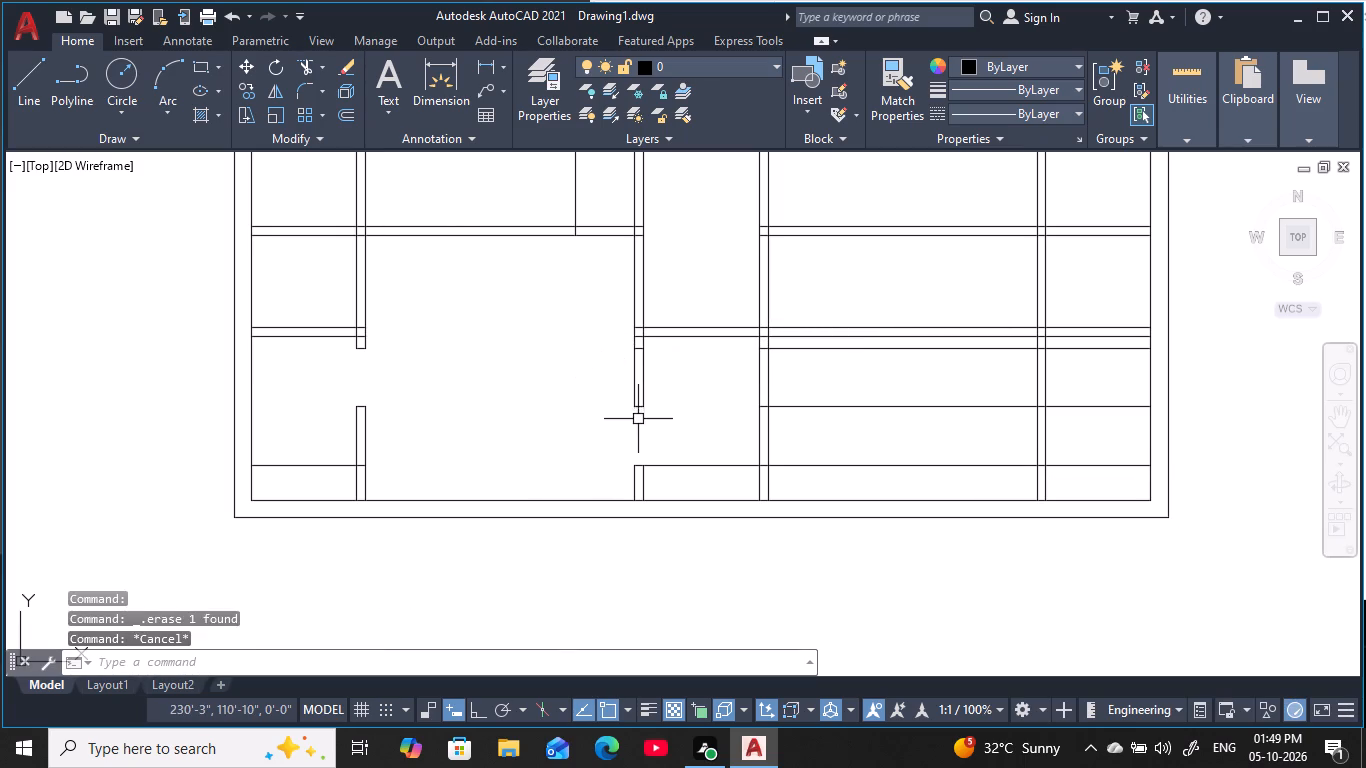
{"action": "key", "text": "Escape"}
{"action": "key", "text": "Escape"}
{"action": "key", "text": "Escape"}
{"action": "key", "text": "Escape"}
Trim the 18" guide line where it crosses the south end of the corridor.
{"action": "type", "text": "tr"}
{"action": "key", "text": "space"}
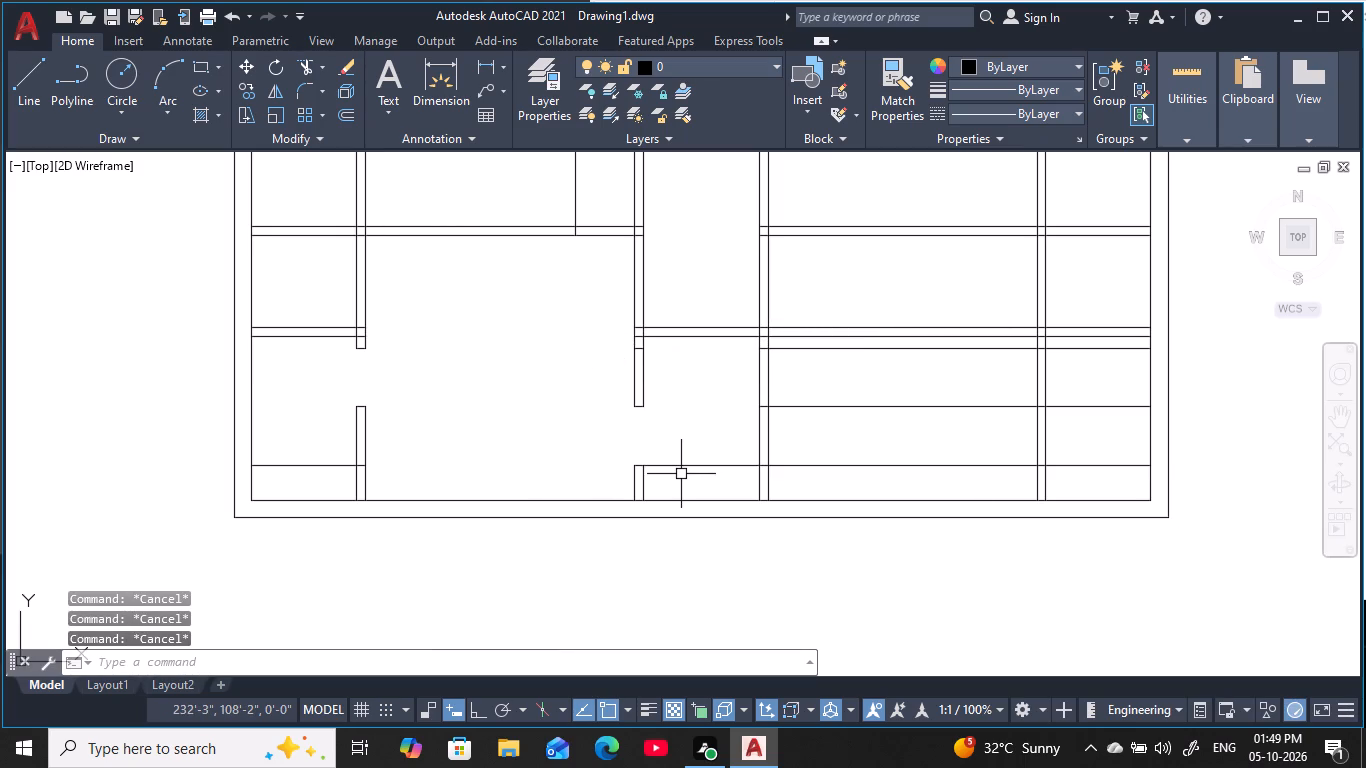
{"action": "left_click", "coordinate": [698, 478]}
{"action": "left_click", "coordinate": [674, 419]}
{"action": "key", "text": "Escape"}
{"action": "key", "text": "Escape"}
{"action": "key", "text": "Escape"}
{"action": "key", "text": "Escape"}
{"action": "key", "text": "Escape"}
{"action": "key", "text": "Escape"}
{"action": "key", "text": "Escape"}
{"action": "key", "text": "Escape"}
{"action": "key", "text": "Escape"}
{"action": "key", "text": "Escape"}
{"action": "key", "text": "Escape"}
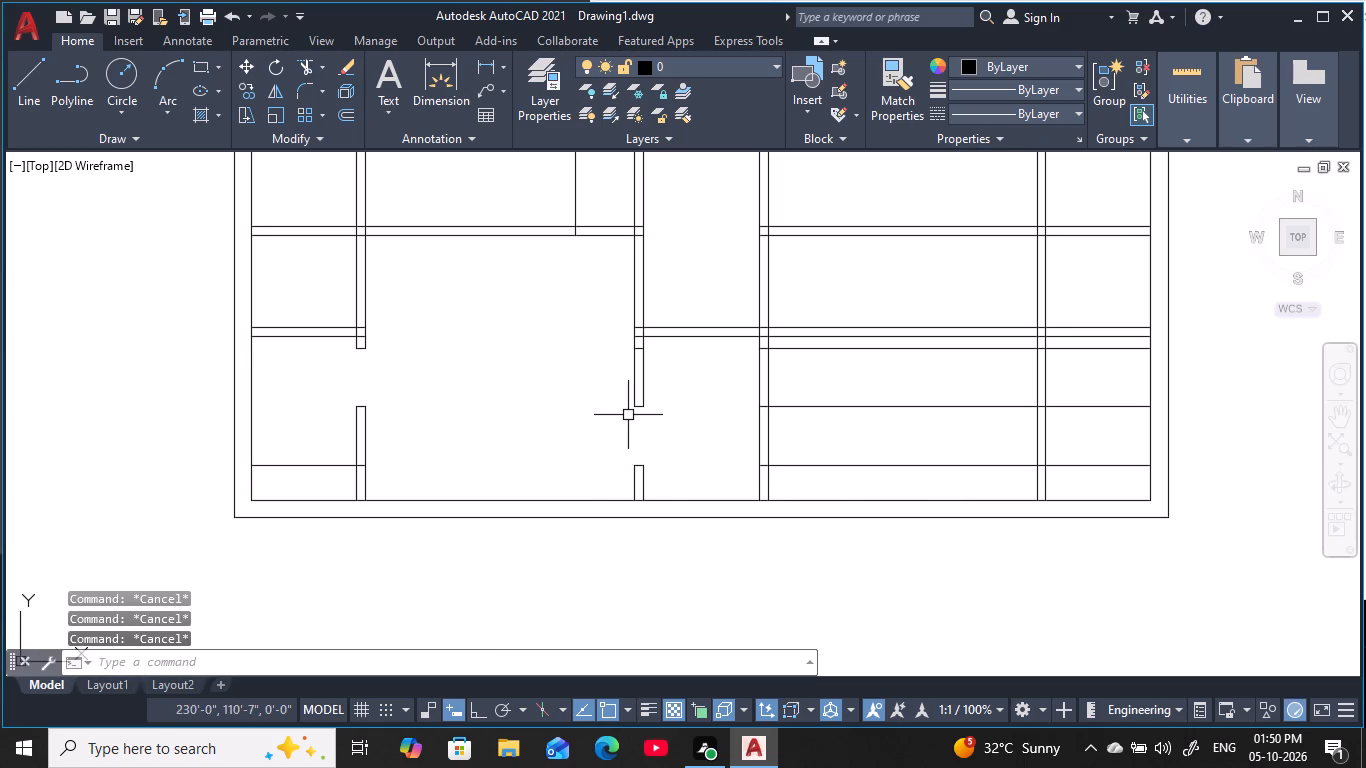
Draw a 2'6" line west from the northern jamb of the new door opening in the corridor's west partition.
{"action": "type", "text": "l"}
{"action": "key", "text": "space"}
{"action": "scroll", "coordinate": [640, 411], "scroll_direction": "up", "scroll_amount": 1}
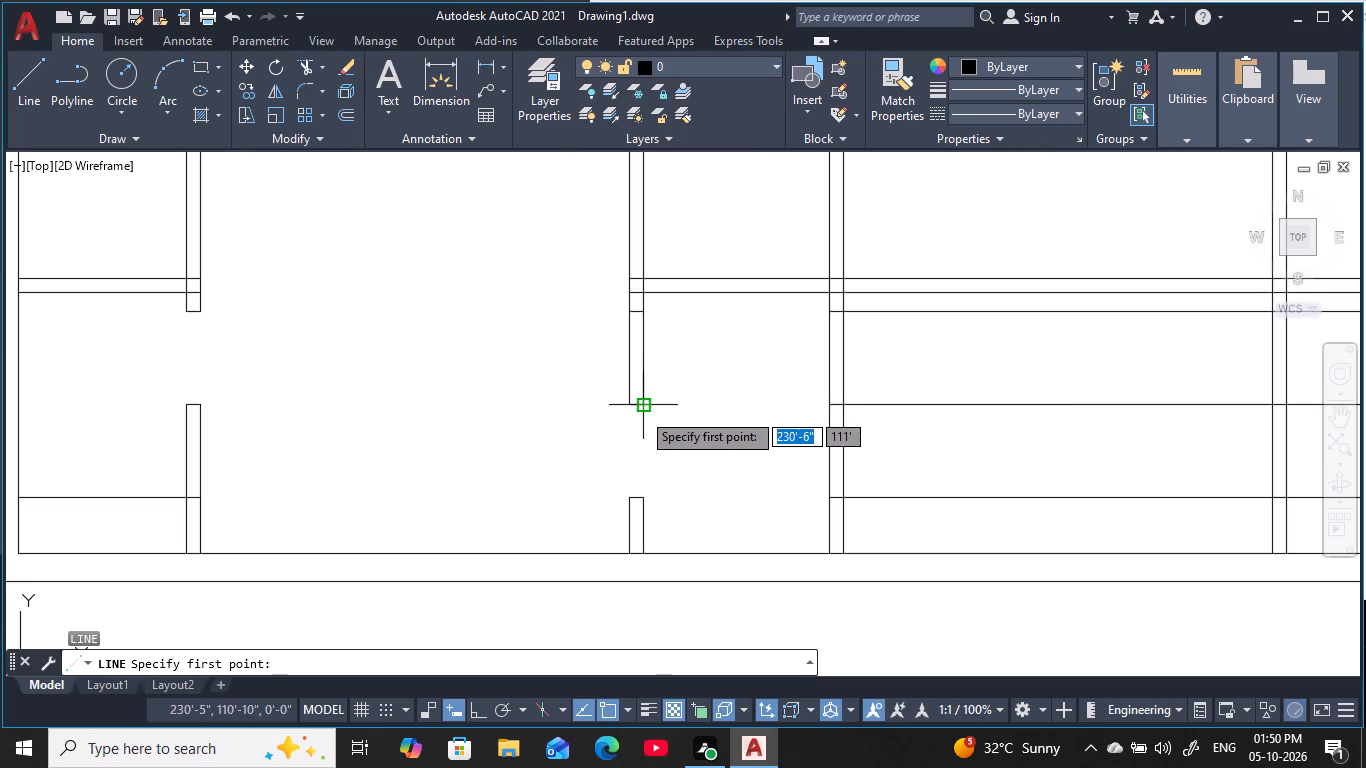
{"action": "left_click", "coordinate": [641, 411]}
{"action": "type", "text": "2'"}
{"action": "type", "text": "6"}
{"action": "key", "text": "space"}
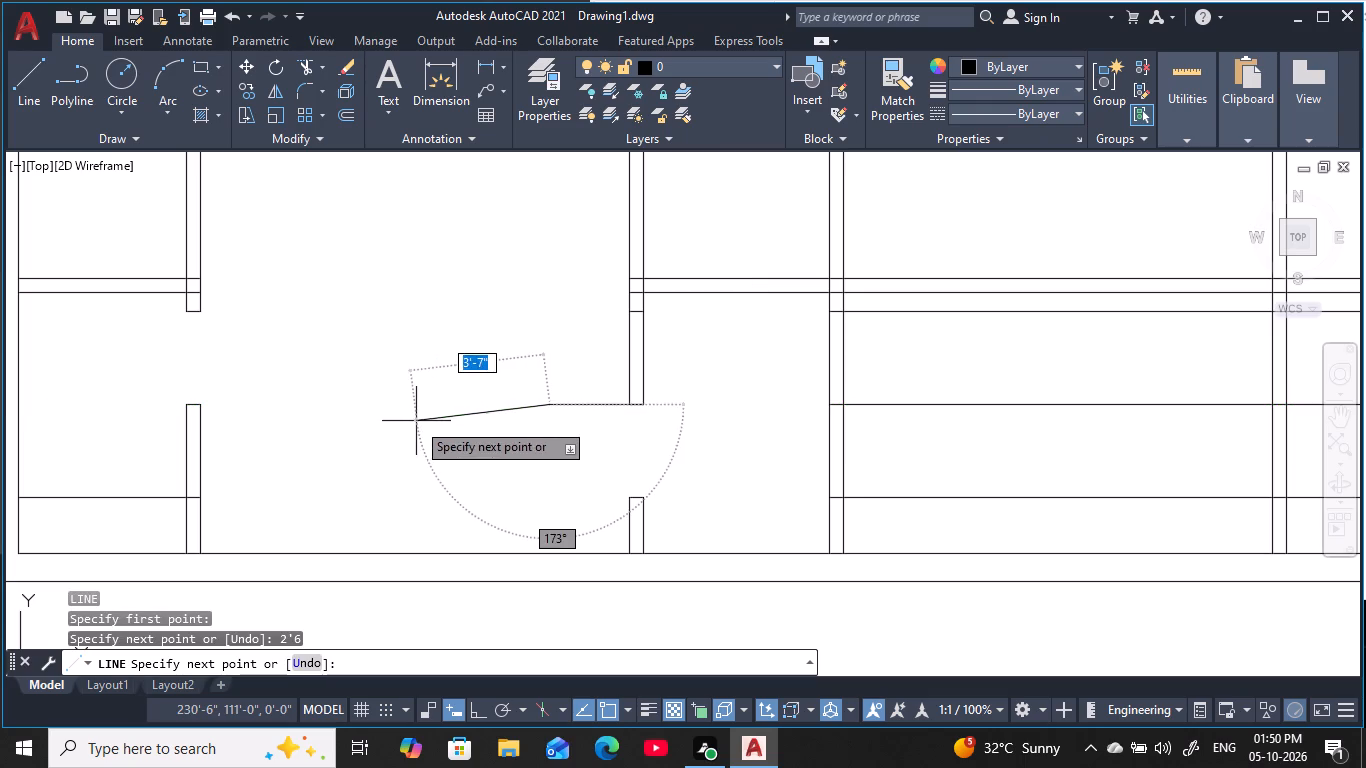
{"action": "key", "text": "Escape"}
{"action": "key", "text": "Escape"}
{"action": "key", "text": "Escape"}
{"action": "key", "text": "Escape"}
{"action": "key", "text": "Escape"}
{"action": "key", "text": "Escape"}
{"action": "key", "text": "Escape"}
{"action": "key", "text": "Escape"}
{"action": "key", "text": "Escape"}
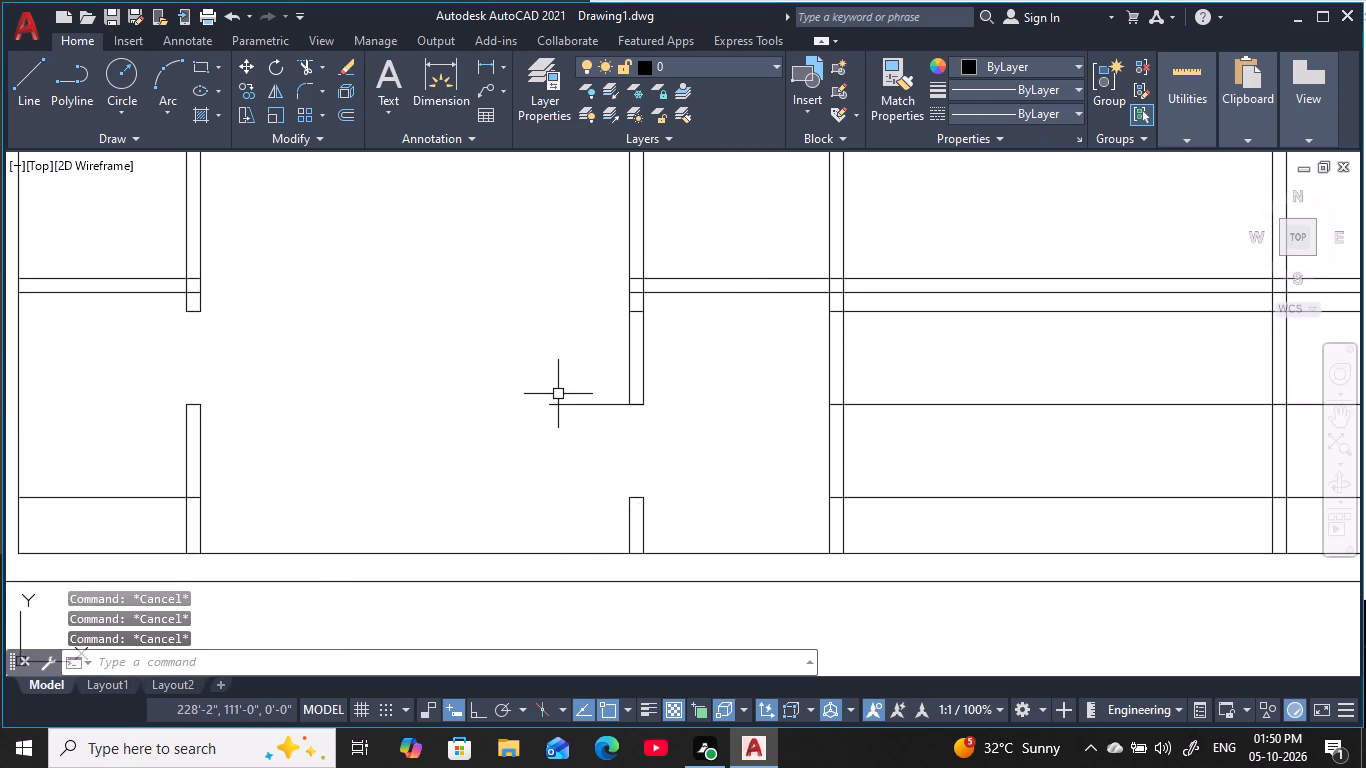
Offset the 2'6" line by 4.5" to the north.
{"action": "type", "text": "o"}
{"action": "key", "text": "space"}
{"action": "type", "text": "4.5"}
{"action": "key", "text": "space"}
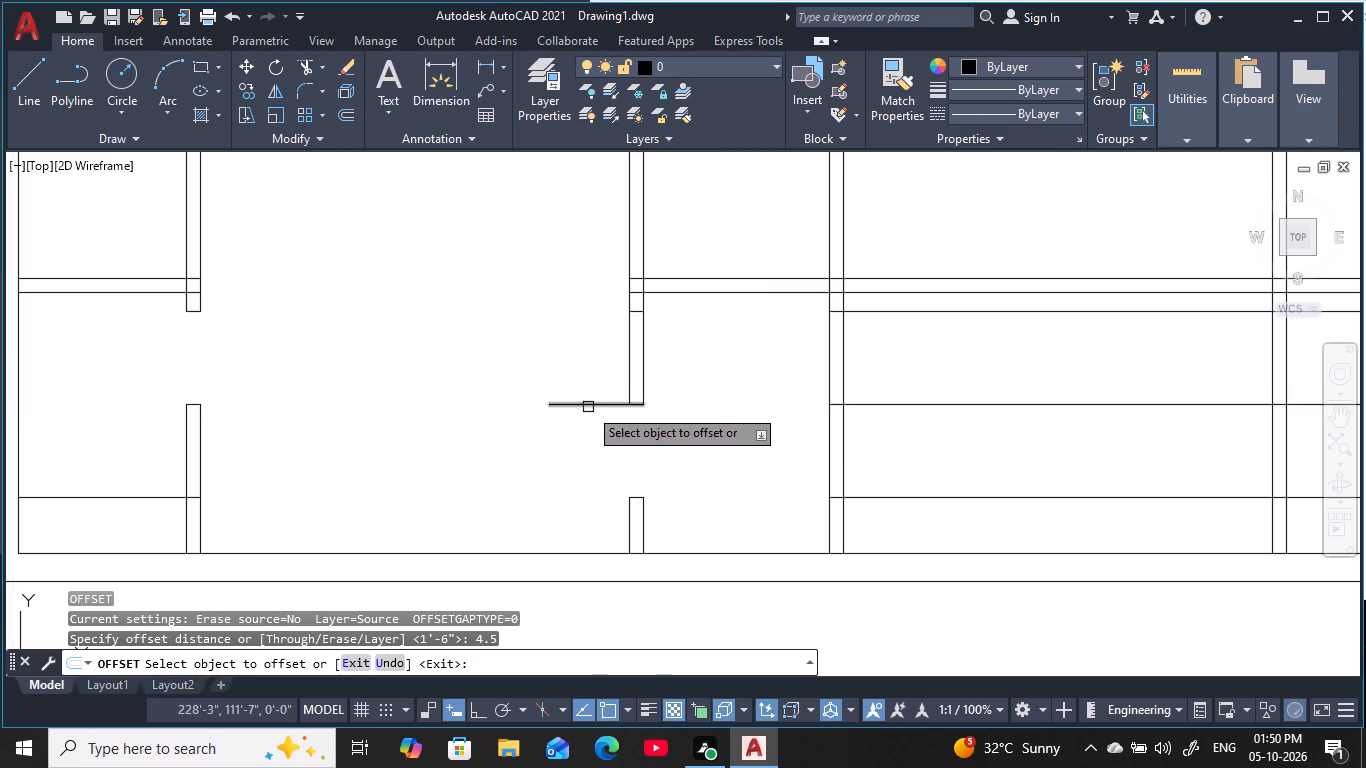
{"action": "left_click", "coordinate": [588, 407]}
{"action": "left_click", "coordinate": [588, 332]}
{"action": "key", "text": "Escape"}
{"action": "key", "text": "Escape"}
{"action": "key", "text": "Escape"}
{"action": "key", "text": "Escape"}
{"action": "key", "text": "Escape"}
{"action": "key", "text": "Escape"}
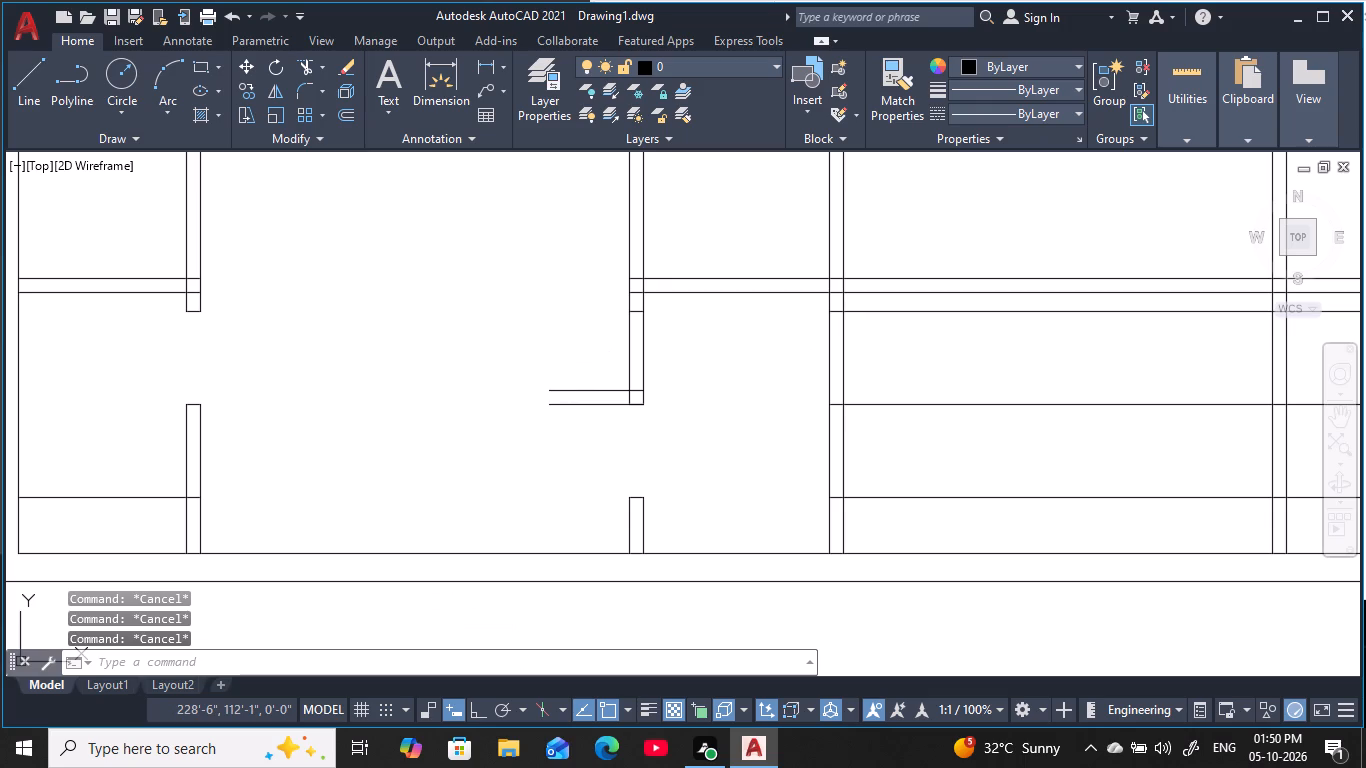
Close the west end of the short 4.5" wall with a line joining its two edges.
{"action": "type", "text": "l"}
{"action": "key", "text": "space"}
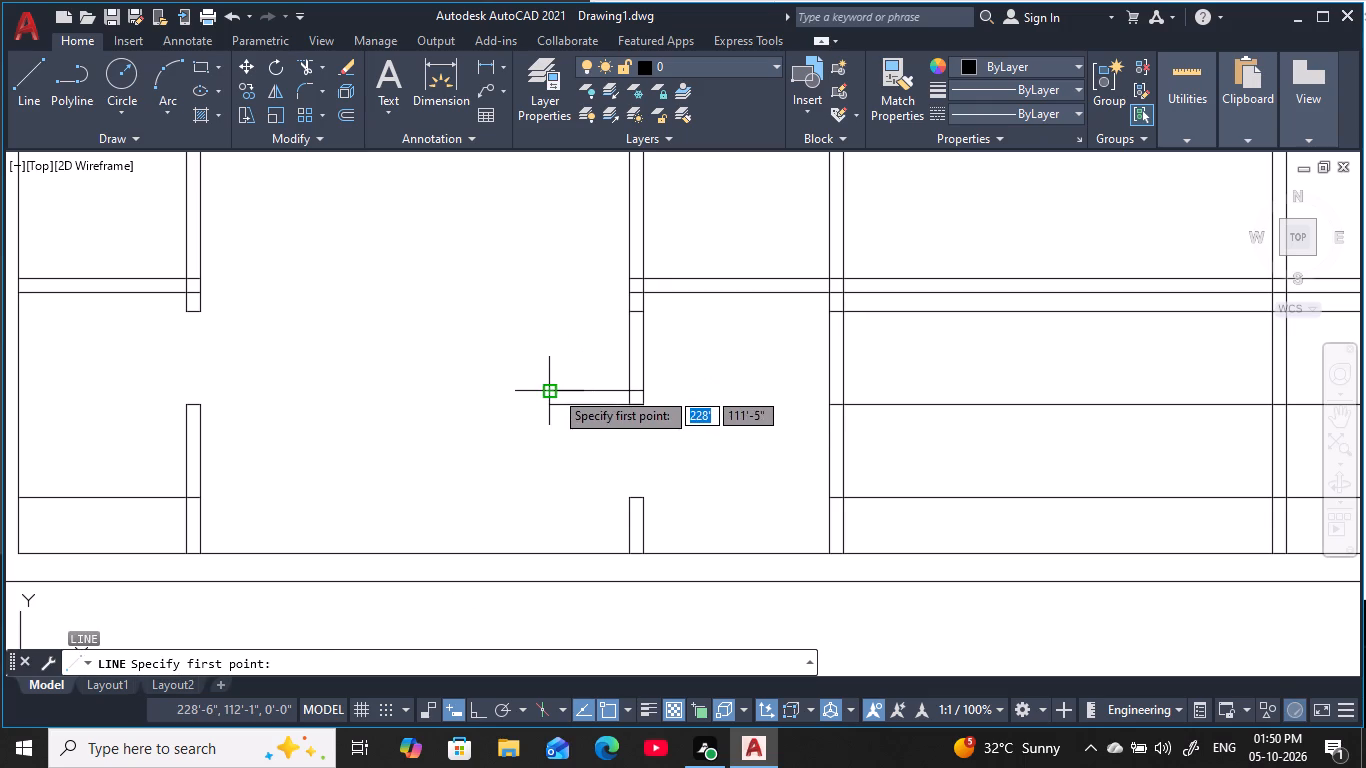
{"action": "left_click", "coordinate": [554, 390]}
{"action": "left_click", "coordinate": [548, 405]}
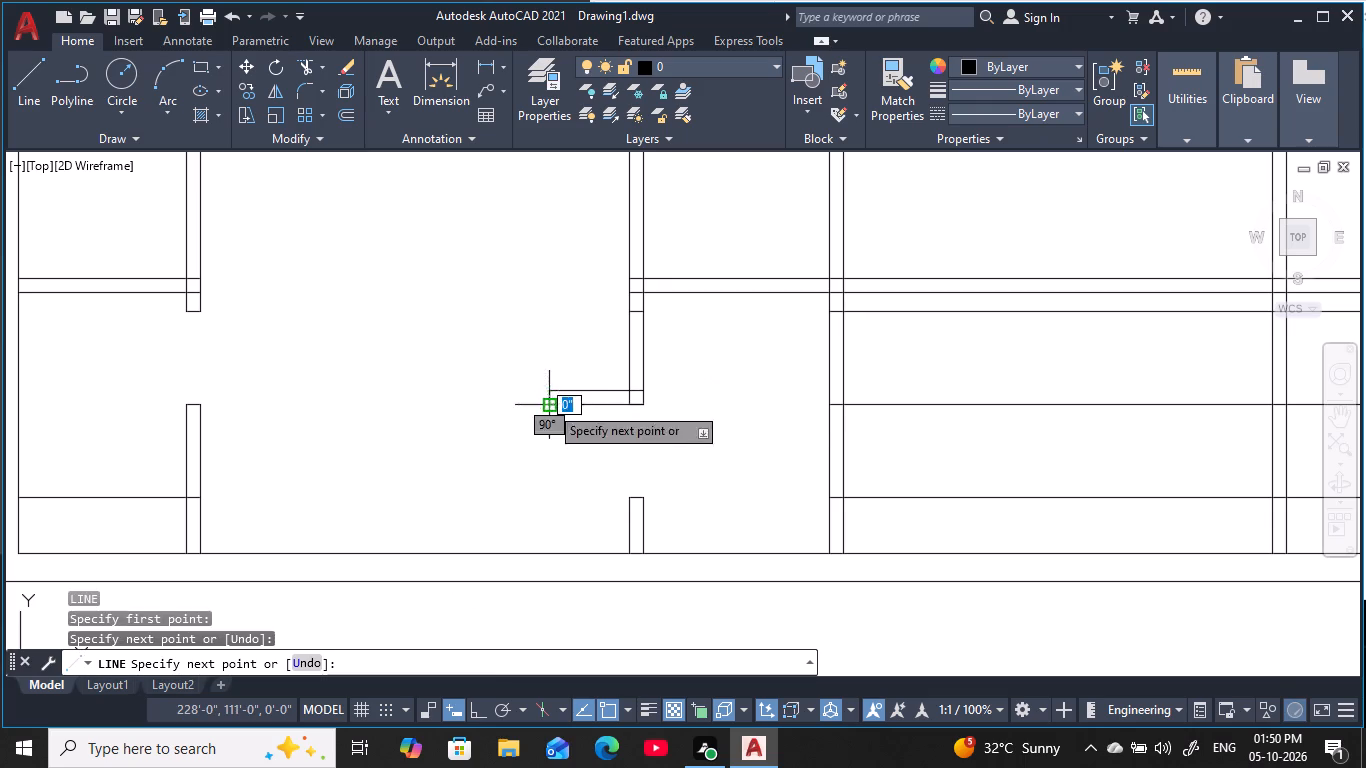
{"action": "key", "text": "Escape"}
{"action": "key", "text": "Escape"}
{"action": "key", "text": "Escape"}
{"action": "key", "text": "Escape"}
{"action": "key", "text": "Escape"}
{"action": "key", "text": "Escape"}
{"action": "scroll", "coordinate": [524, 402], "scroll_direction": "down", "scroll_amount": 1}
{"action": "key", "text": "Escape"}
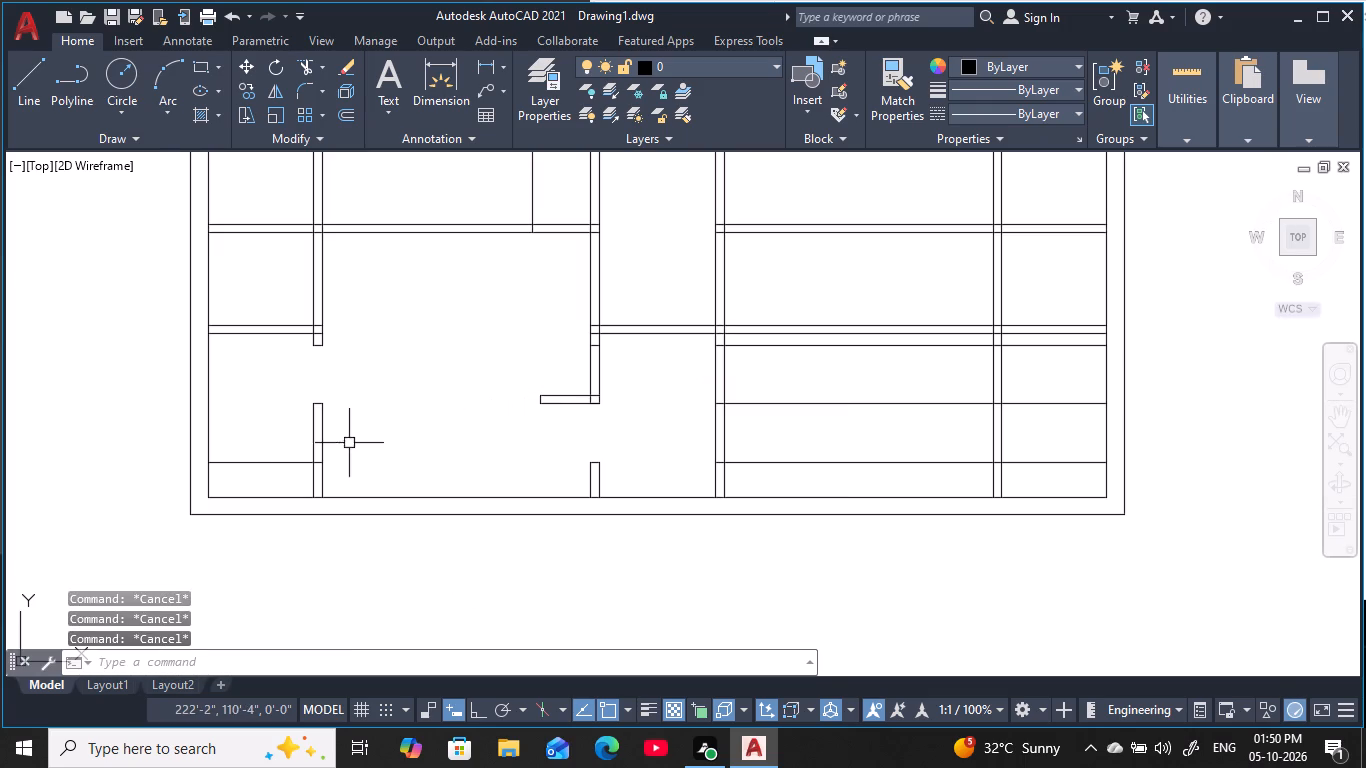
{"action": "key", "text": "Escape"}
{"action": "key", "text": "Escape"}
{"action": "key", "text": "Escape"}
Delete the remaining 18" guide segment between the west exterior wall and the westernmost partition.
{"action": "left_click", "coordinate": [268, 471]}
{"action": "left_click", "coordinate": [274, 419]}
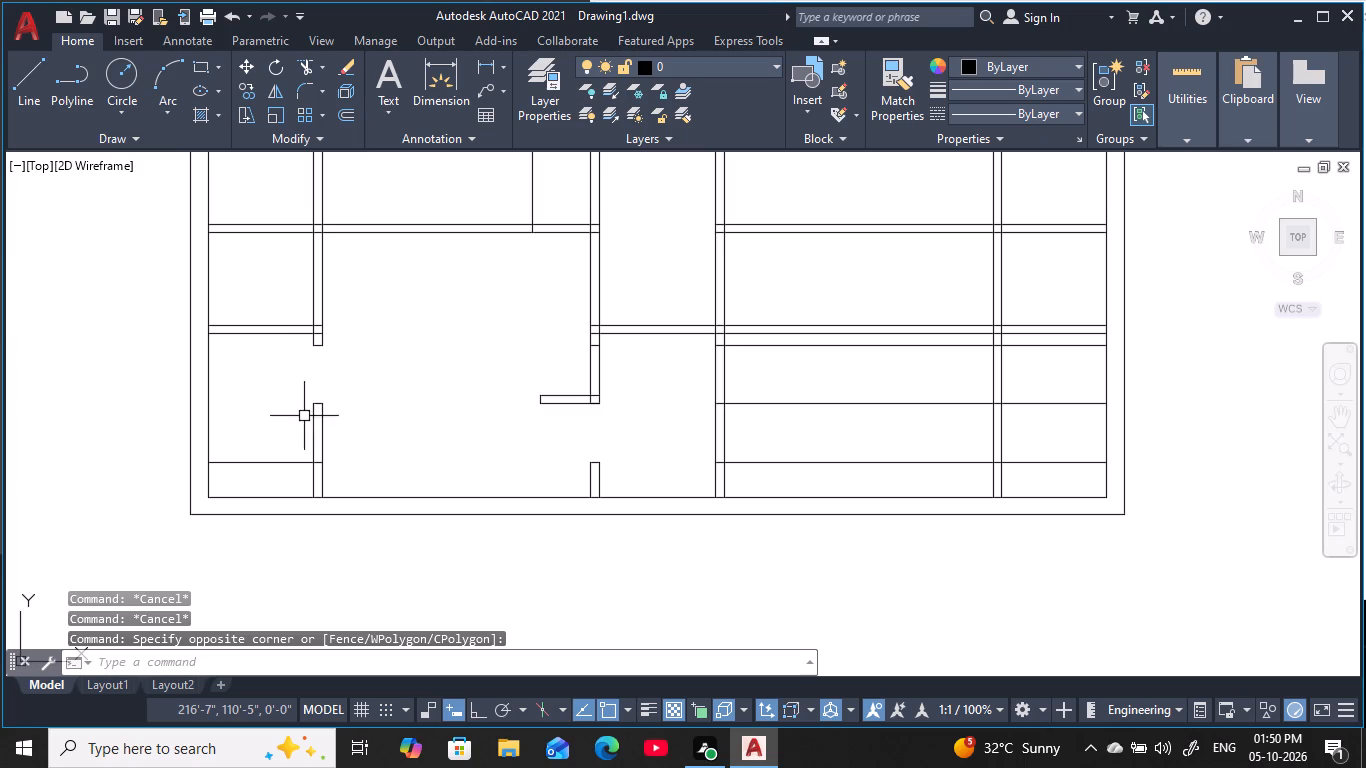
{"action": "left_click", "coordinate": [286, 489]}
{"action": "left_click", "coordinate": [269, 438]}
{"action": "key", "text": "Delete"}
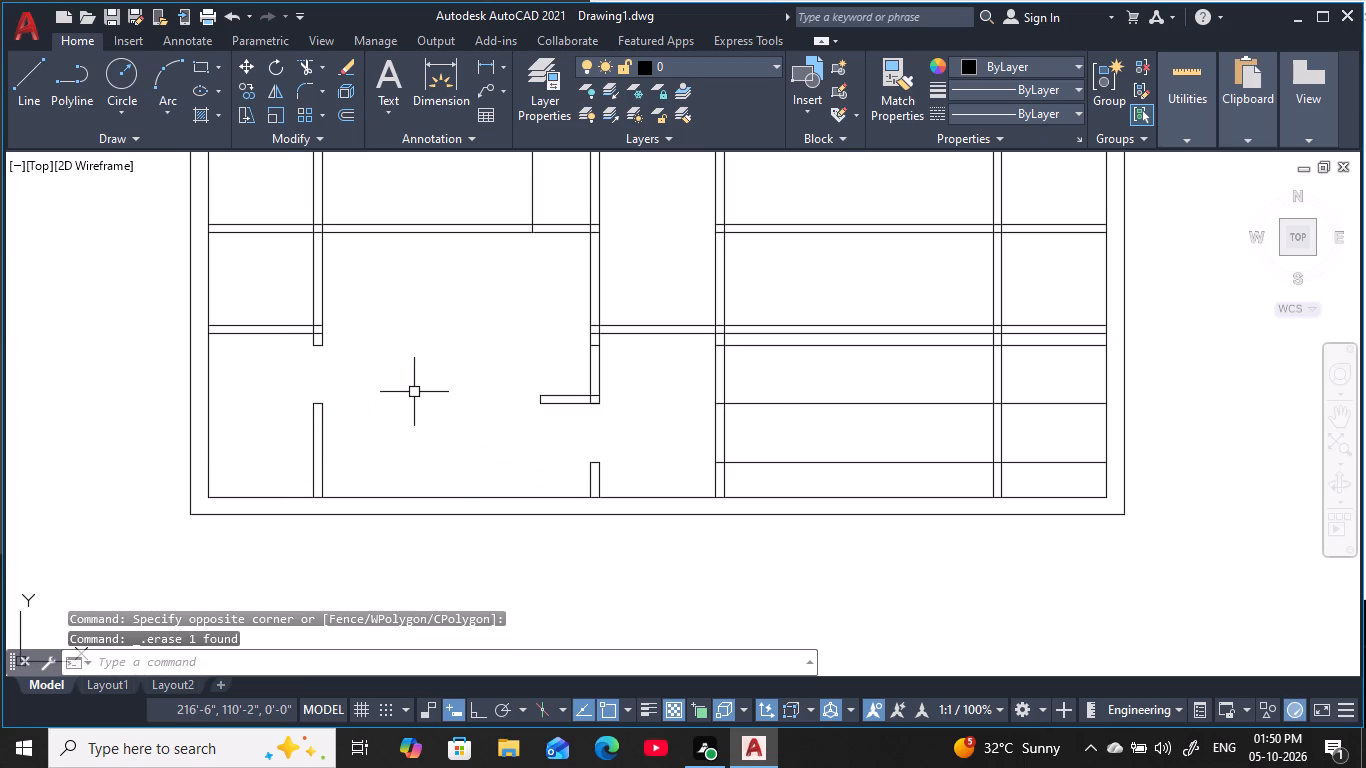
Trim both lines of the southernmost cross partition where they cross the corridor.
{"action": "scroll", "coordinate": [415, 392], "scroll_direction": "down", "scroll_amount": 1}
{"action": "key", "text": "Escape"}
{"action": "key", "text": "Escape"}
{"action": "key", "text": "Escape"}
{"action": "scroll", "coordinate": [564, 372], "scroll_direction": "up", "scroll_amount": 2}
{"action": "key", "text": "Escape"}
{"action": "key", "text": "Escape"}
{"action": "key", "text": "Escape"}
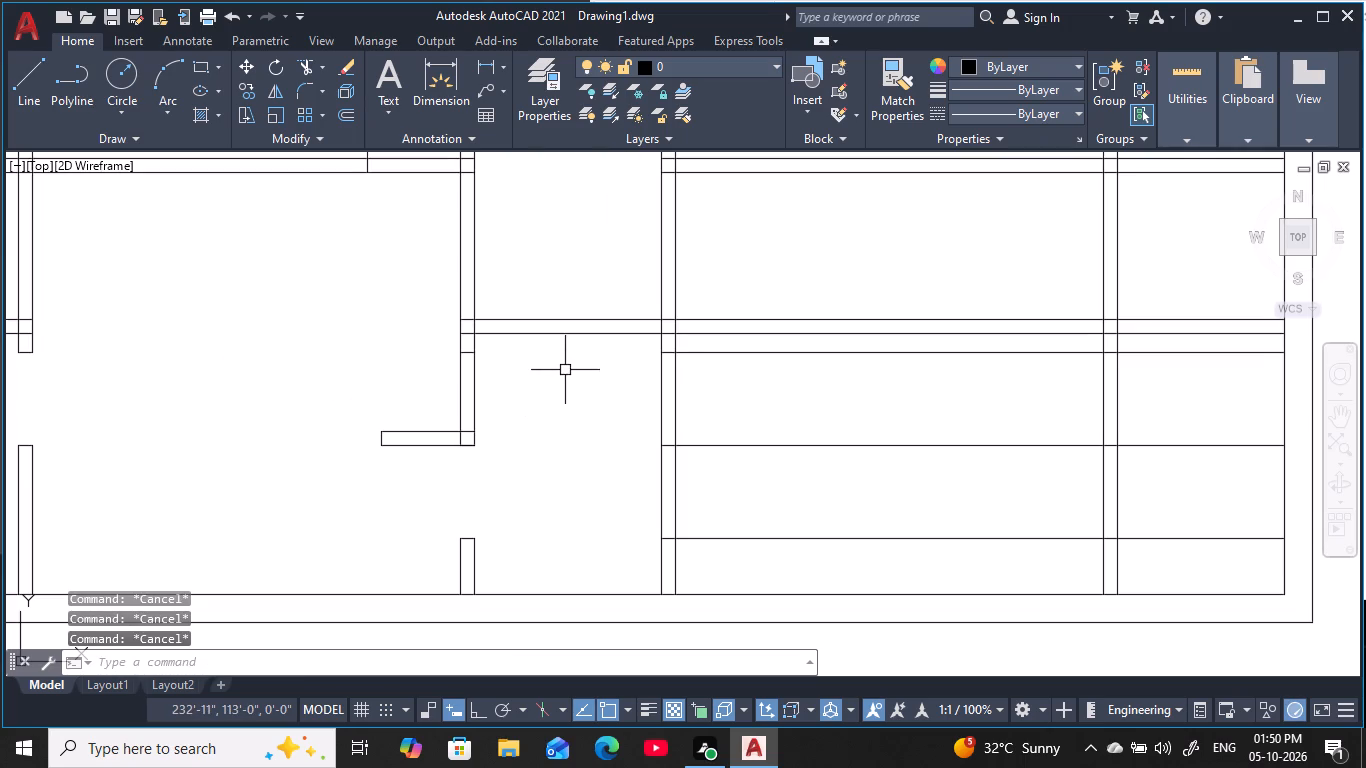
{"action": "type", "text": "tr"}
{"action": "key", "text": "space"}
{"action": "left_click", "coordinate": [564, 367]}
{"action": "left_click", "coordinate": [545, 274]}
{"action": "scroll", "coordinate": [553, 280], "scroll_direction": "down", "scroll_amount": 1}
{"action": "middle_click_drag", "start_coordinate": [558, 289], "coordinate": [551, 327]}
{"action": "key", "text": "Escape"}
{"action": "key", "text": "Escape"}
{"action": "key", "text": "Escape"}
{"action": "key", "text": "Escape"}
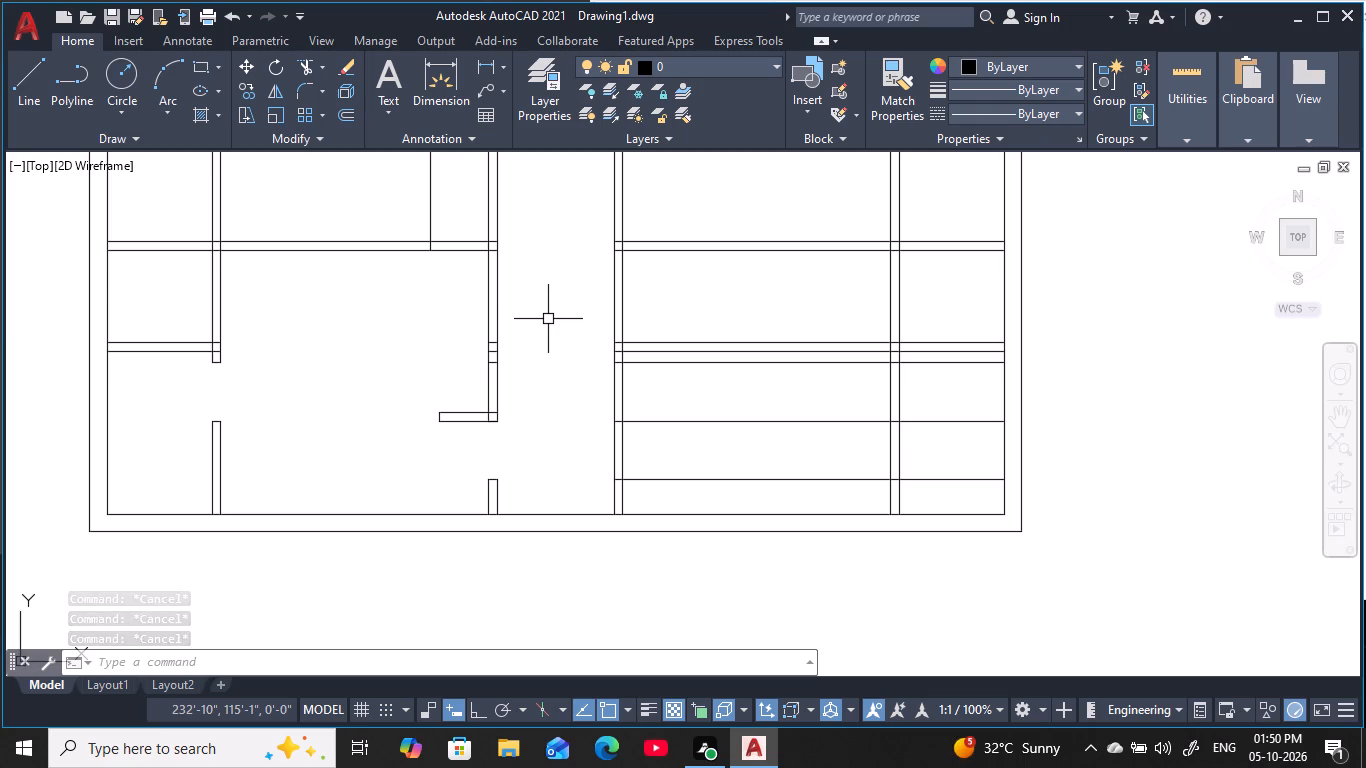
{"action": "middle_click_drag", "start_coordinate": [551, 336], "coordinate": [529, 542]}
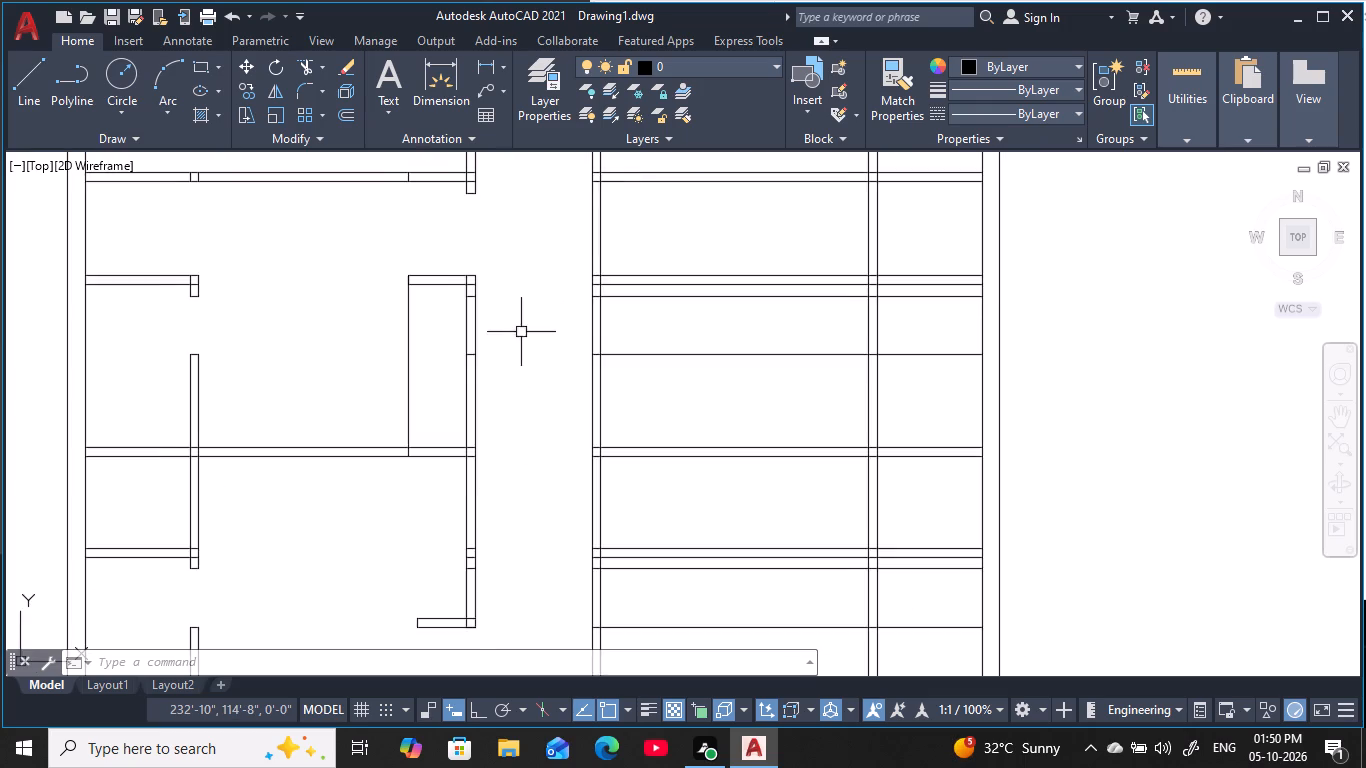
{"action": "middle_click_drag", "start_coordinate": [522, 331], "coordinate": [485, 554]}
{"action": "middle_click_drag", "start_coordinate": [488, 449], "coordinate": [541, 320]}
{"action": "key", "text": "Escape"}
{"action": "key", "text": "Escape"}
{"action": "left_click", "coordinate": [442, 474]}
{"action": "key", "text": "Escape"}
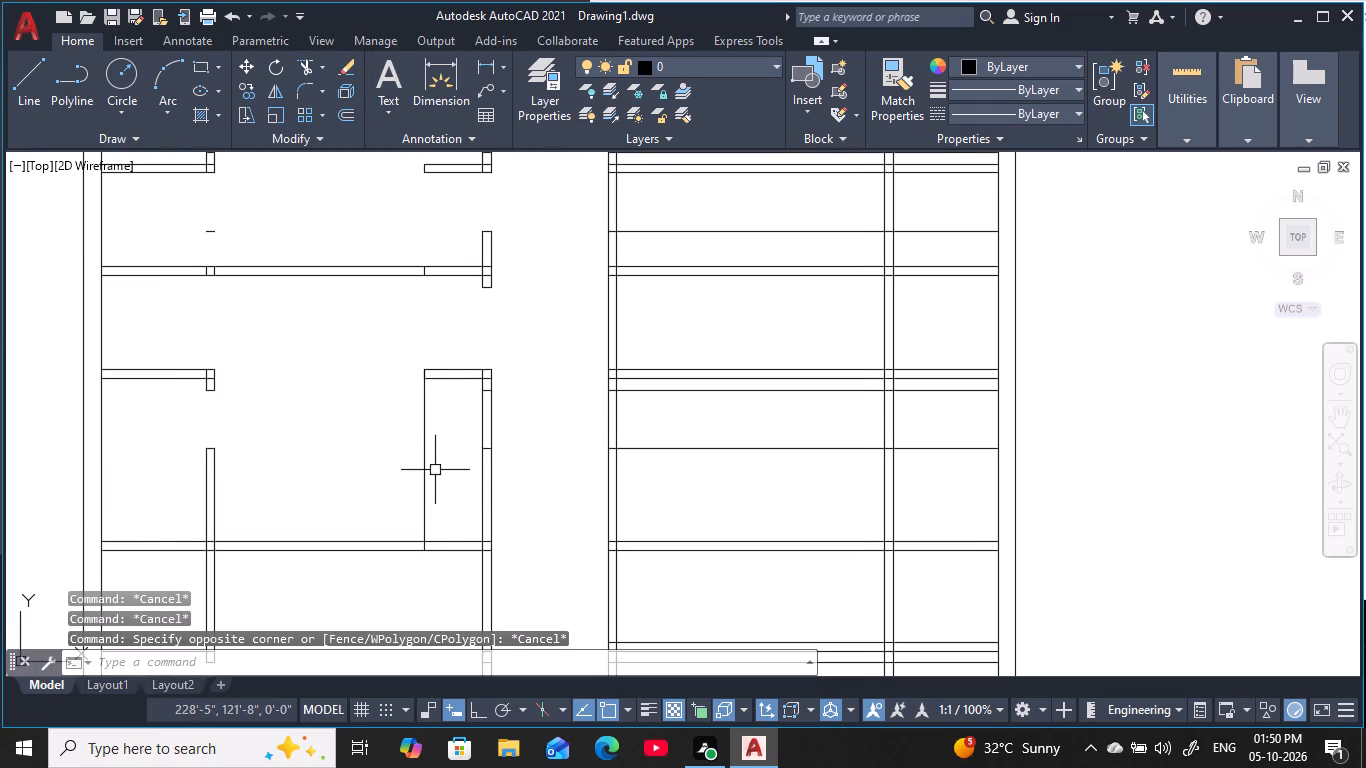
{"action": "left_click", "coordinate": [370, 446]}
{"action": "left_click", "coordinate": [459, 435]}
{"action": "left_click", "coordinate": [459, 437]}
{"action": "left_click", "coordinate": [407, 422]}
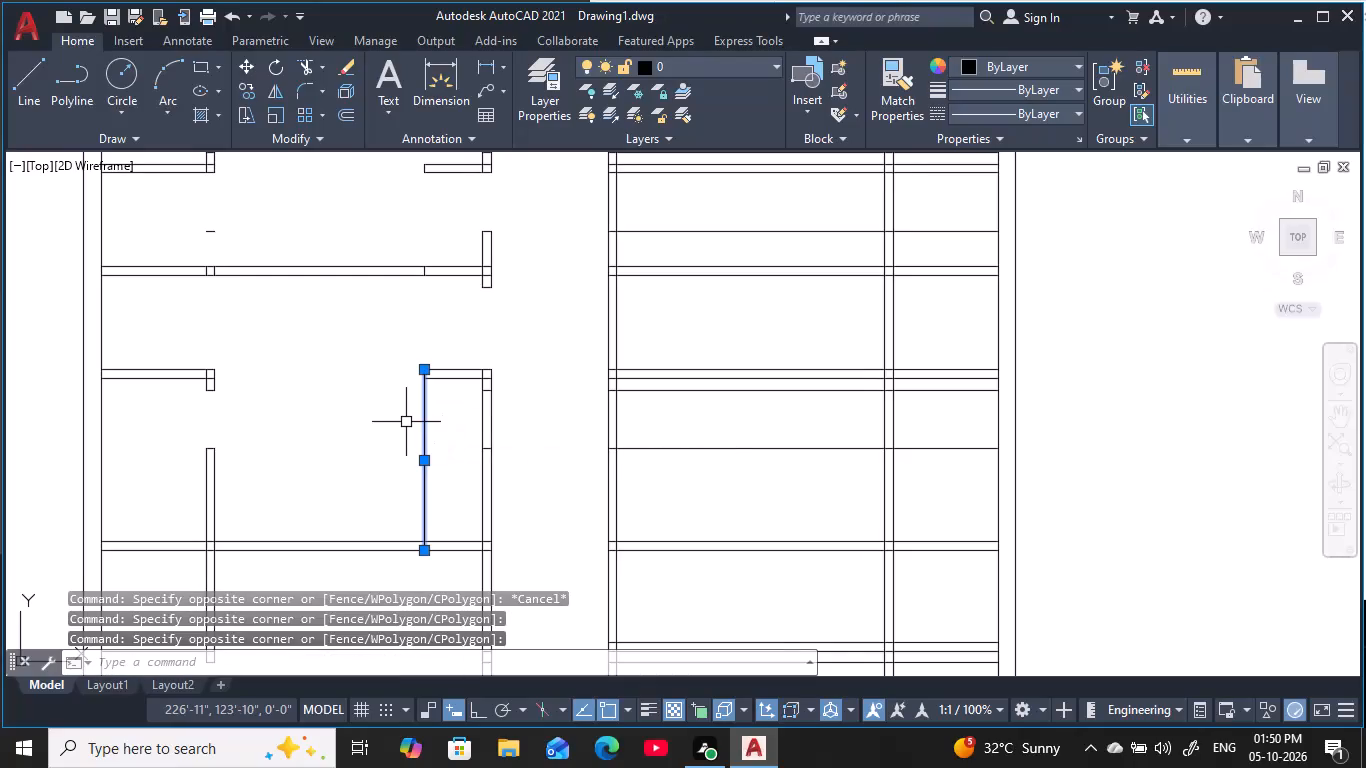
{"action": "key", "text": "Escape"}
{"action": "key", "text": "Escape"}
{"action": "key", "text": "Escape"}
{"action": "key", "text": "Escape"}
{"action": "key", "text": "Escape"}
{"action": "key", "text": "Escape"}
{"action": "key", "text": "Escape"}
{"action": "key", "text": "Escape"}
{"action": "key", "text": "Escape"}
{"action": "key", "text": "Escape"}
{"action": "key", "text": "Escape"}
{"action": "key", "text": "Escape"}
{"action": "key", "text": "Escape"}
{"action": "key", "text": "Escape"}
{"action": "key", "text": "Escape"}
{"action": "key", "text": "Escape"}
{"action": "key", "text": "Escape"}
Trim the north-south guide line west of the corridor between the second and third cross partitions from the south.
{"action": "type", "text": "tr"}
{"action": "key", "text": "space"}
{"action": "left_click", "coordinate": [440, 461]}
{"action": "left_click", "coordinate": [394, 463]}
Examine the rooms west of the corridor along the plan's length for remaining guide lines and untrimmed partition segments.
{"action": "middle_click_drag", "start_coordinate": [408, 448], "coordinate": [419, 442]}
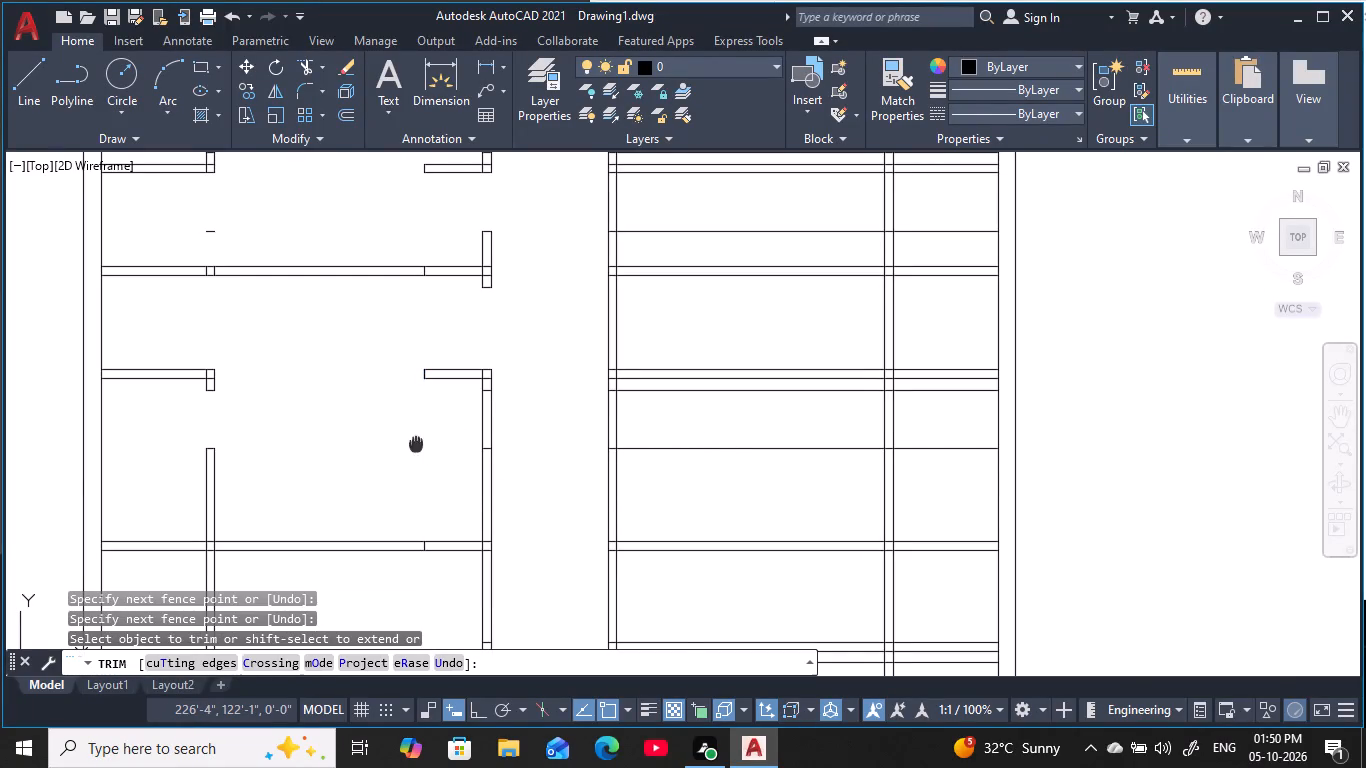
{"action": "middle_click_drag", "start_coordinate": [419, 442], "coordinate": [558, 388]}
{"action": "middle_click_drag", "start_coordinate": [416, 385], "coordinate": [498, 299]}
{"action": "scroll", "coordinate": [504, 290], "scroll_direction": "down", "scroll_amount": 1}
{"action": "middle_click_drag", "start_coordinate": [502, 299], "coordinate": [496, 346]}
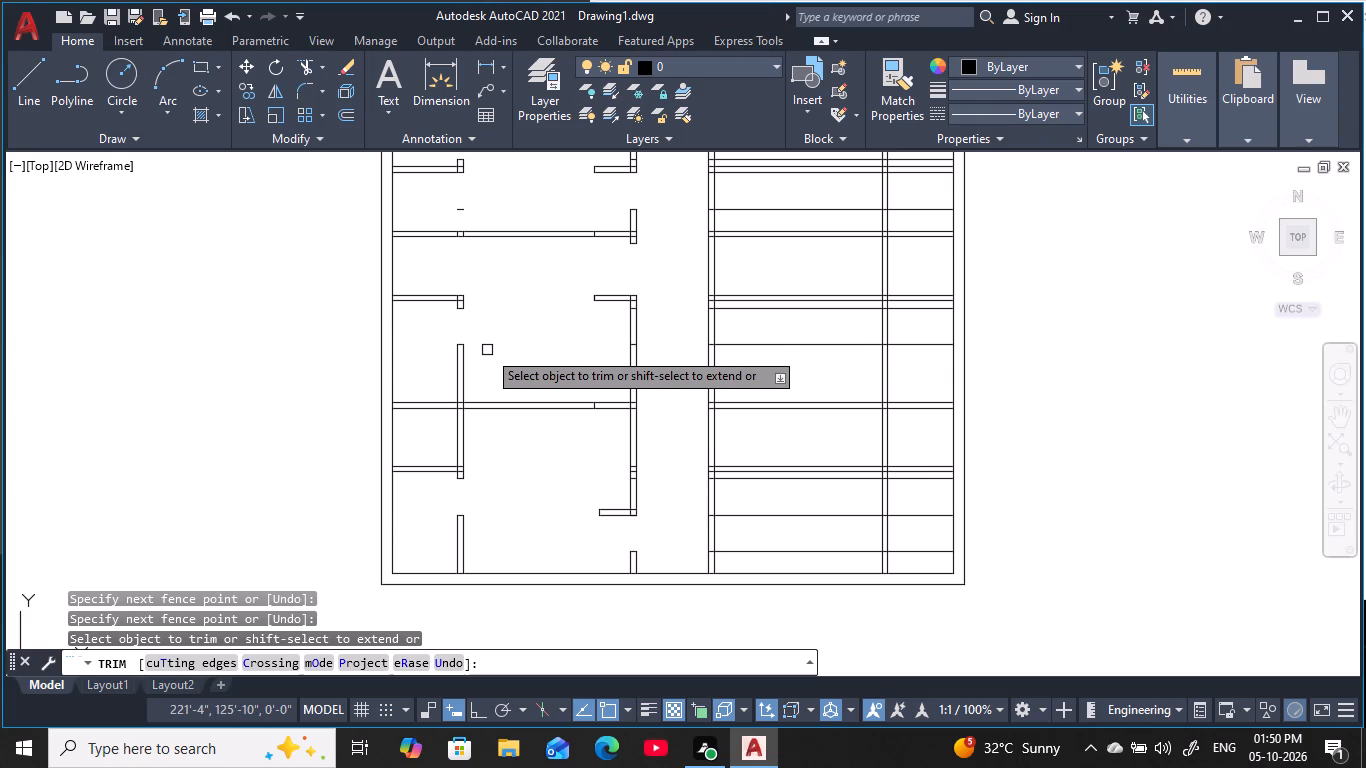
{"action": "scroll", "coordinate": [472, 339], "scroll_direction": "down", "scroll_amount": 1}
{"action": "middle_click_drag", "start_coordinate": [505, 320], "coordinate": [497, 554]}
{"action": "middle_click_drag", "start_coordinate": [495, 358], "coordinate": [521, 461]}
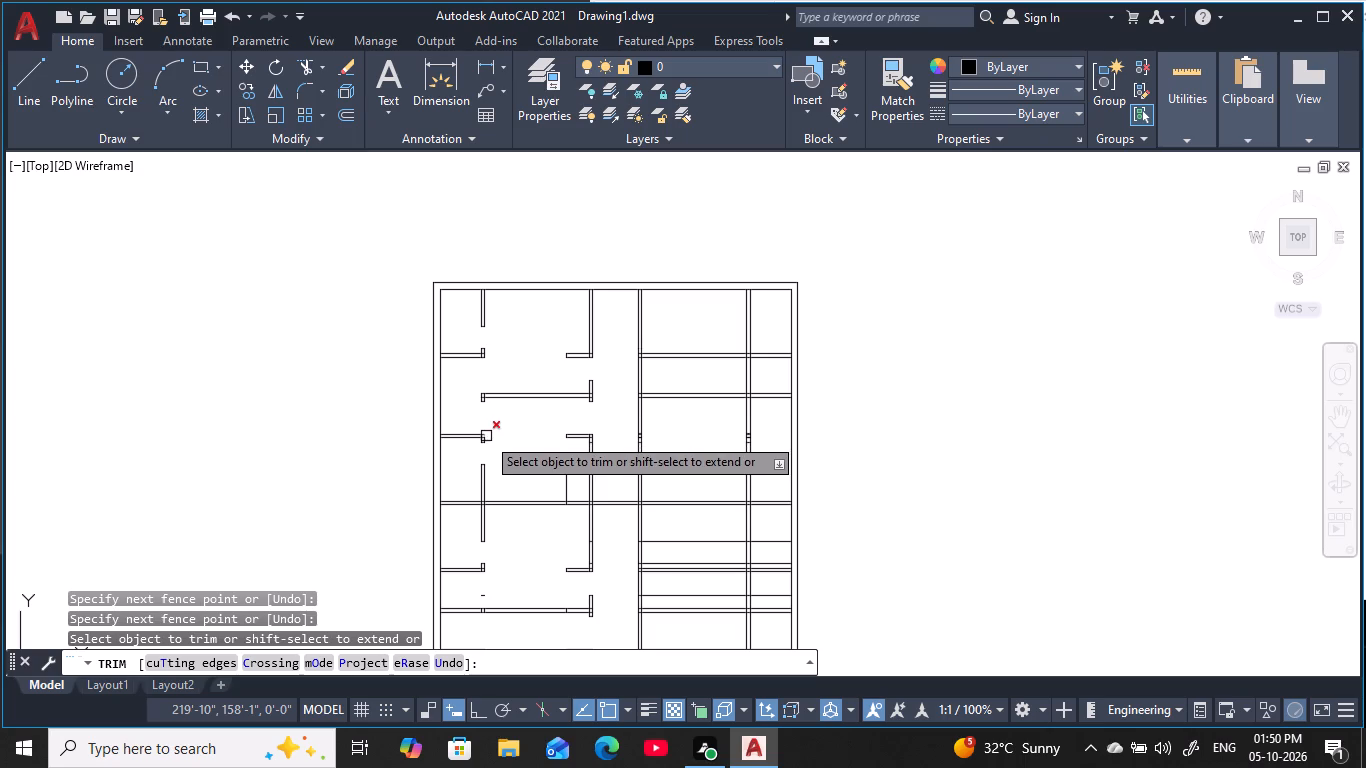
{"action": "middle_click_drag", "start_coordinate": [503, 472], "coordinate": [511, 383]}
{"action": "scroll", "coordinate": [511, 383], "scroll_direction": "up", "scroll_amount": 1}
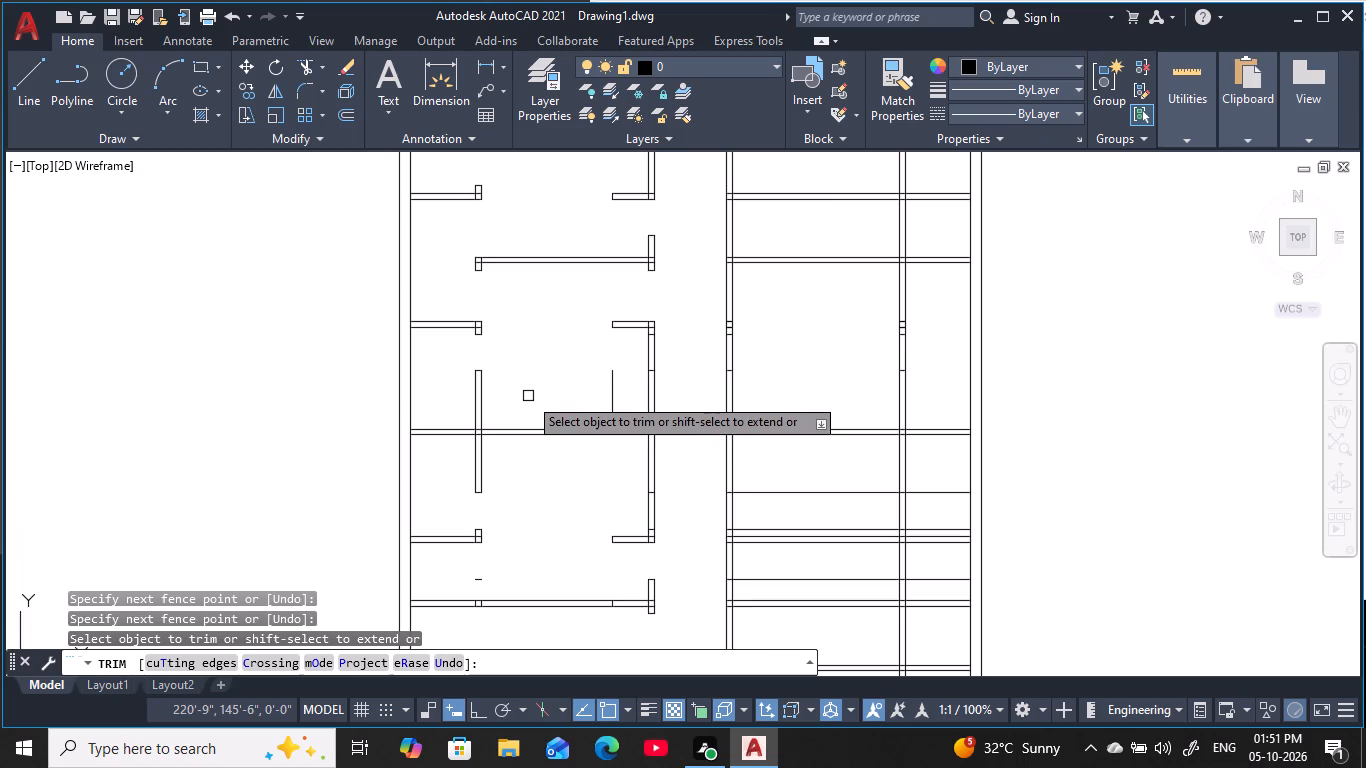
{"action": "middle_click_drag", "start_coordinate": [537, 395], "coordinate": [562, 329]}
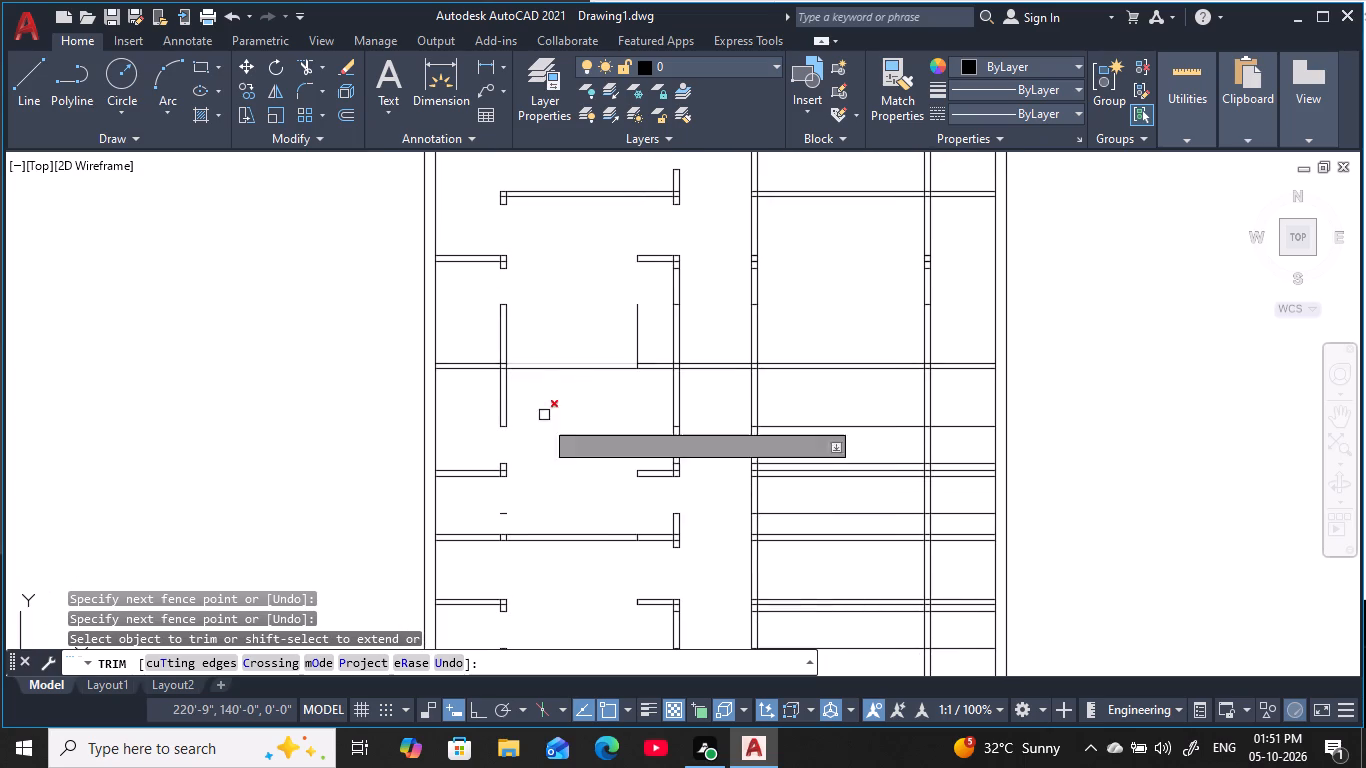
{"action": "middle_click_drag", "start_coordinate": [529, 467], "coordinate": [532, 447]}
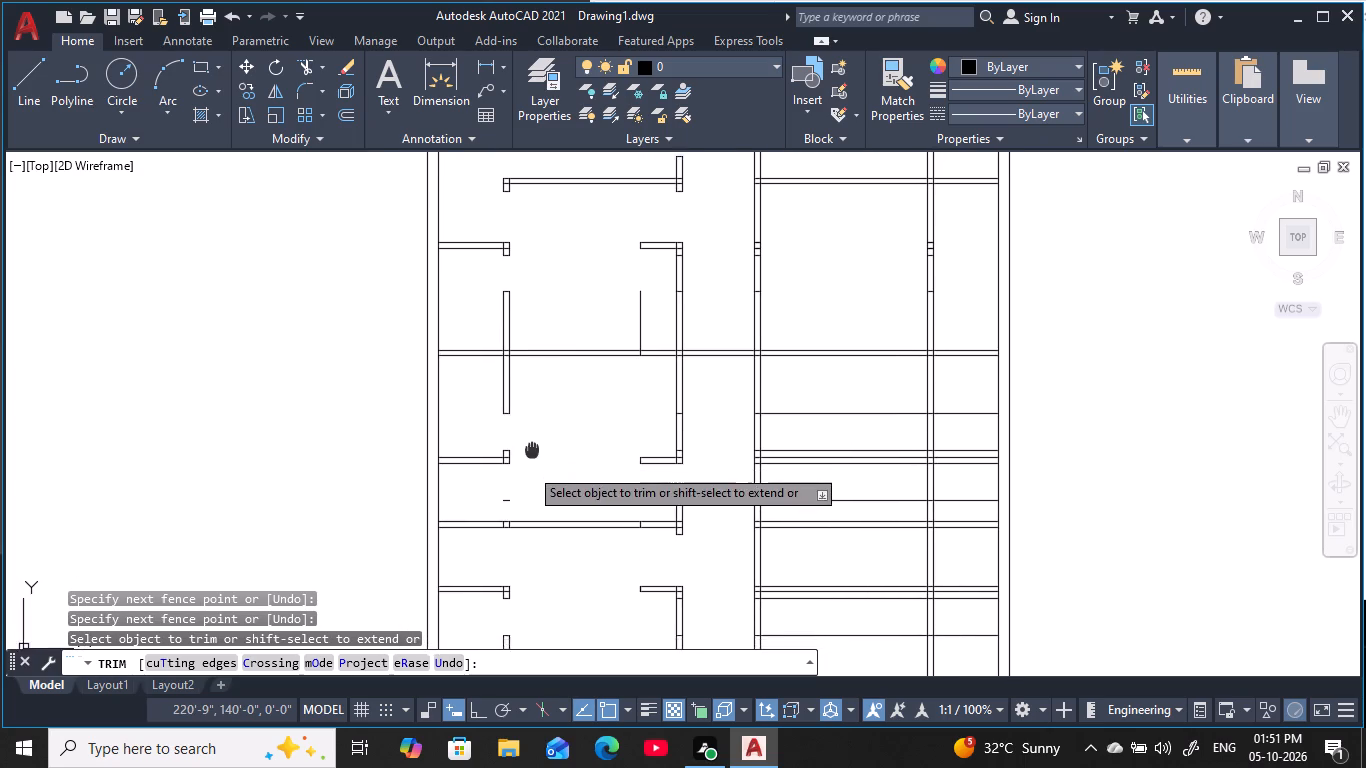
{"action": "middle_click_drag", "start_coordinate": [532, 447], "coordinate": [522, 359]}
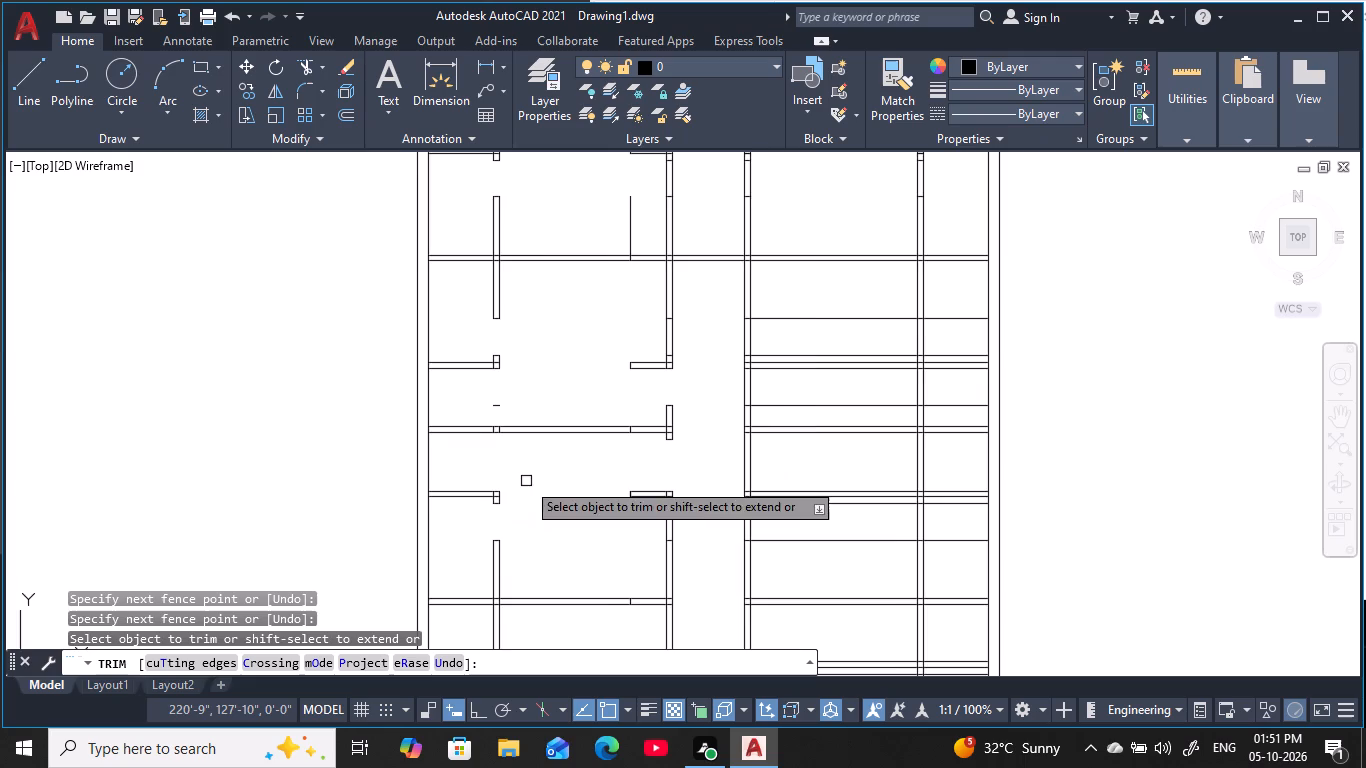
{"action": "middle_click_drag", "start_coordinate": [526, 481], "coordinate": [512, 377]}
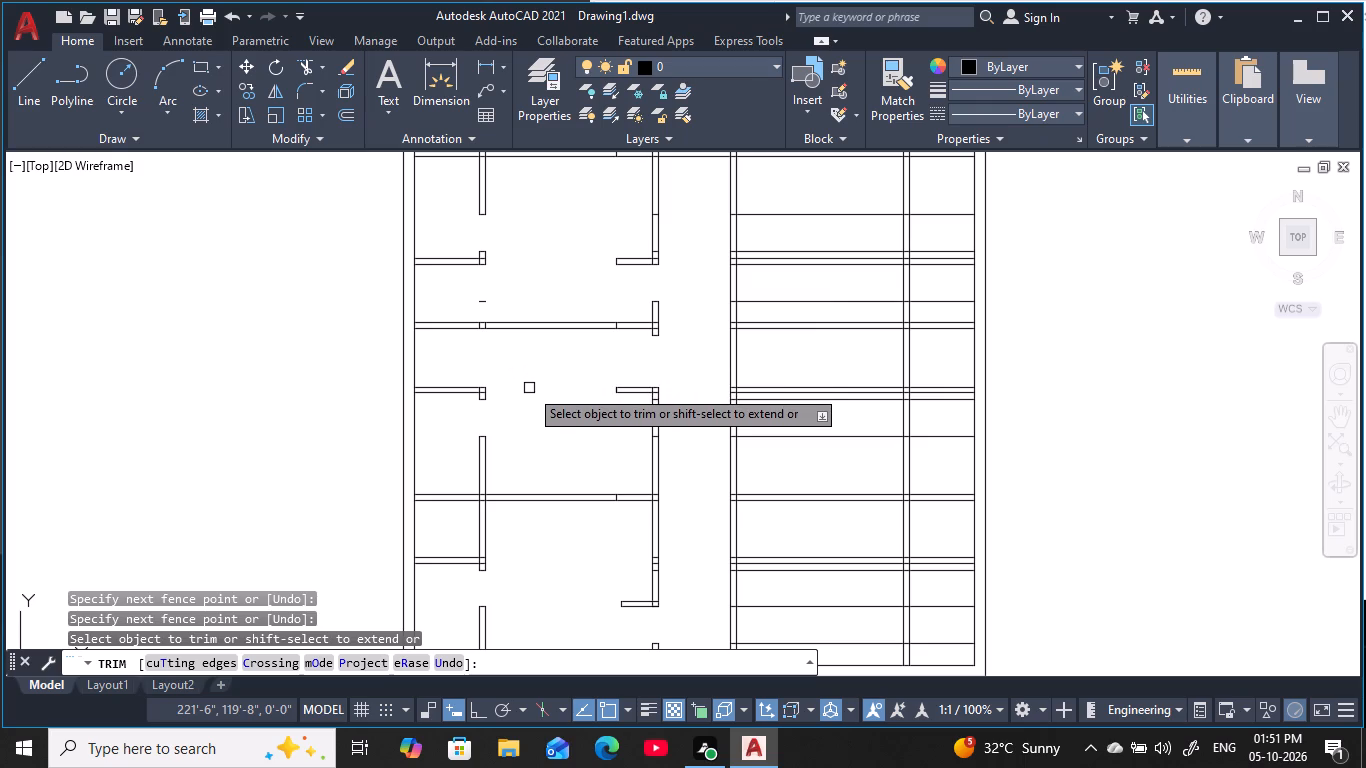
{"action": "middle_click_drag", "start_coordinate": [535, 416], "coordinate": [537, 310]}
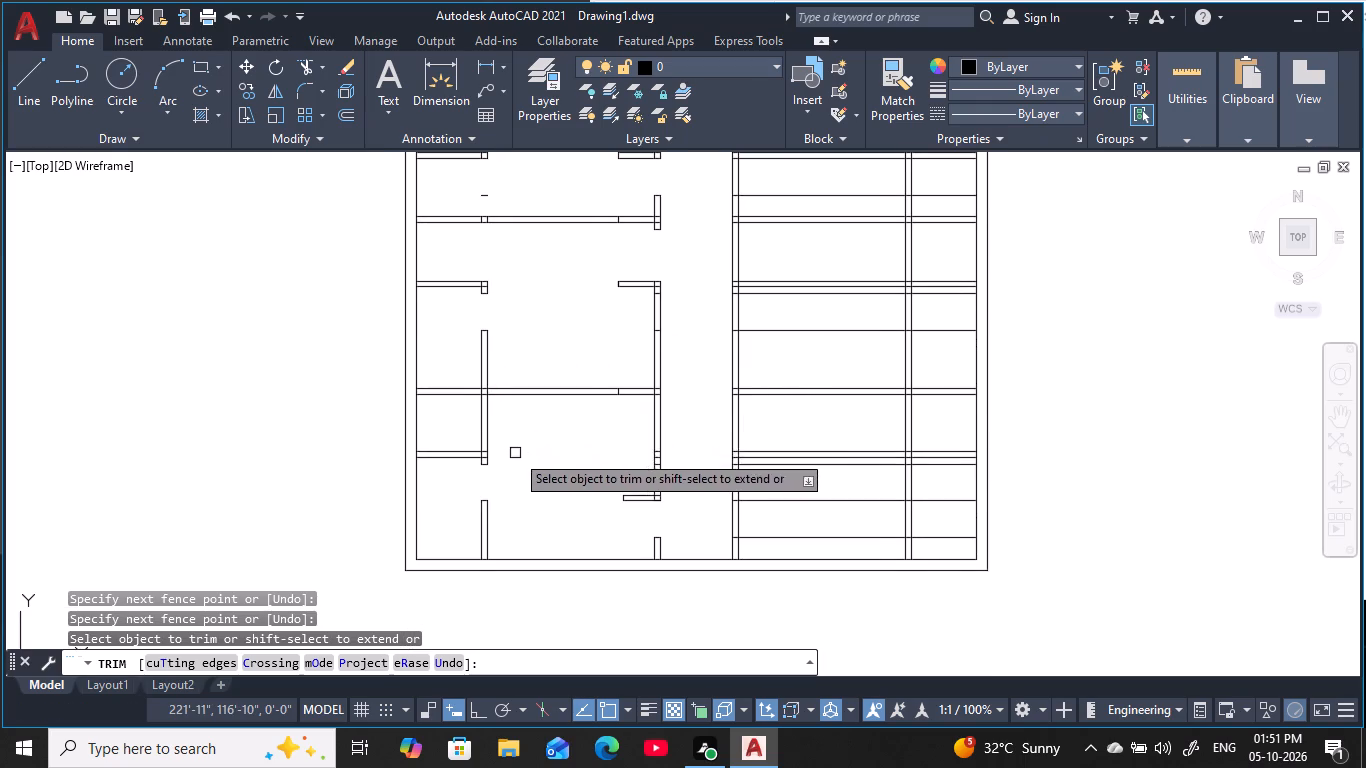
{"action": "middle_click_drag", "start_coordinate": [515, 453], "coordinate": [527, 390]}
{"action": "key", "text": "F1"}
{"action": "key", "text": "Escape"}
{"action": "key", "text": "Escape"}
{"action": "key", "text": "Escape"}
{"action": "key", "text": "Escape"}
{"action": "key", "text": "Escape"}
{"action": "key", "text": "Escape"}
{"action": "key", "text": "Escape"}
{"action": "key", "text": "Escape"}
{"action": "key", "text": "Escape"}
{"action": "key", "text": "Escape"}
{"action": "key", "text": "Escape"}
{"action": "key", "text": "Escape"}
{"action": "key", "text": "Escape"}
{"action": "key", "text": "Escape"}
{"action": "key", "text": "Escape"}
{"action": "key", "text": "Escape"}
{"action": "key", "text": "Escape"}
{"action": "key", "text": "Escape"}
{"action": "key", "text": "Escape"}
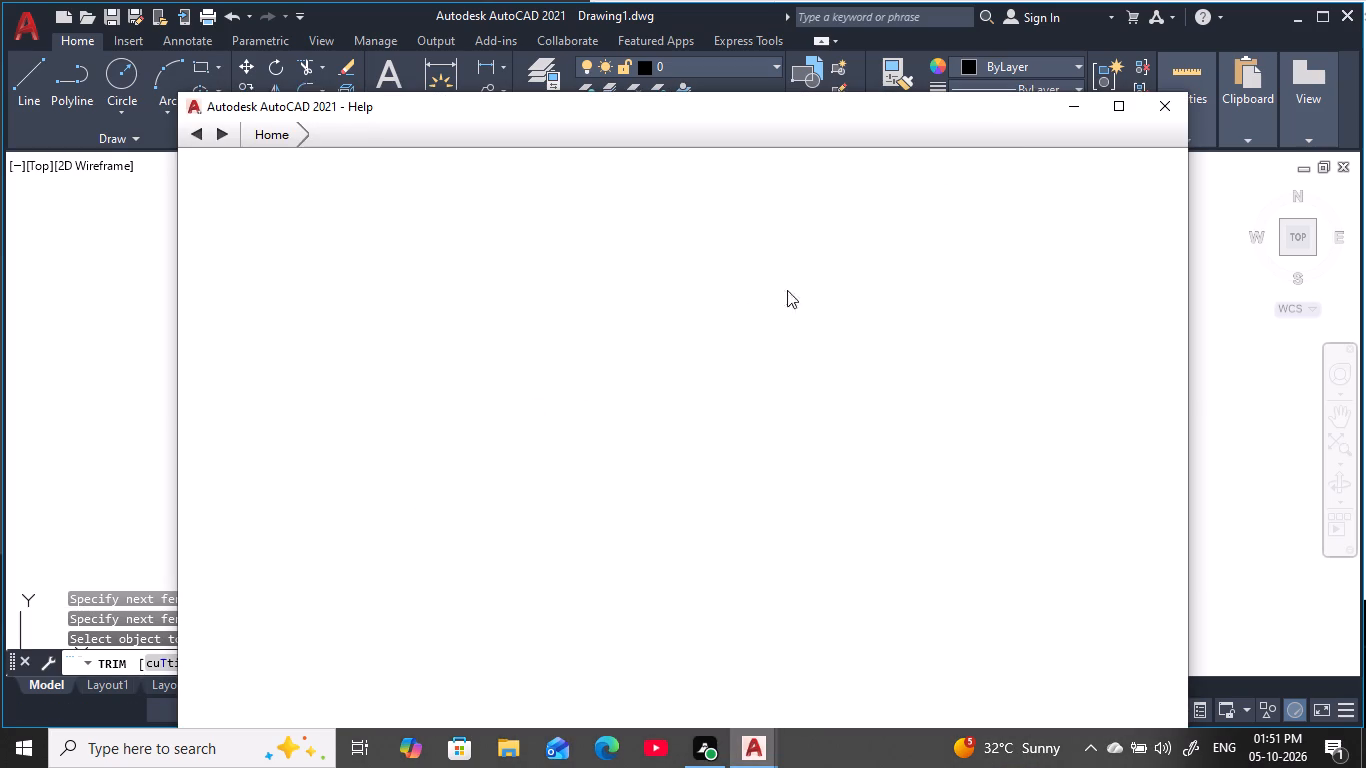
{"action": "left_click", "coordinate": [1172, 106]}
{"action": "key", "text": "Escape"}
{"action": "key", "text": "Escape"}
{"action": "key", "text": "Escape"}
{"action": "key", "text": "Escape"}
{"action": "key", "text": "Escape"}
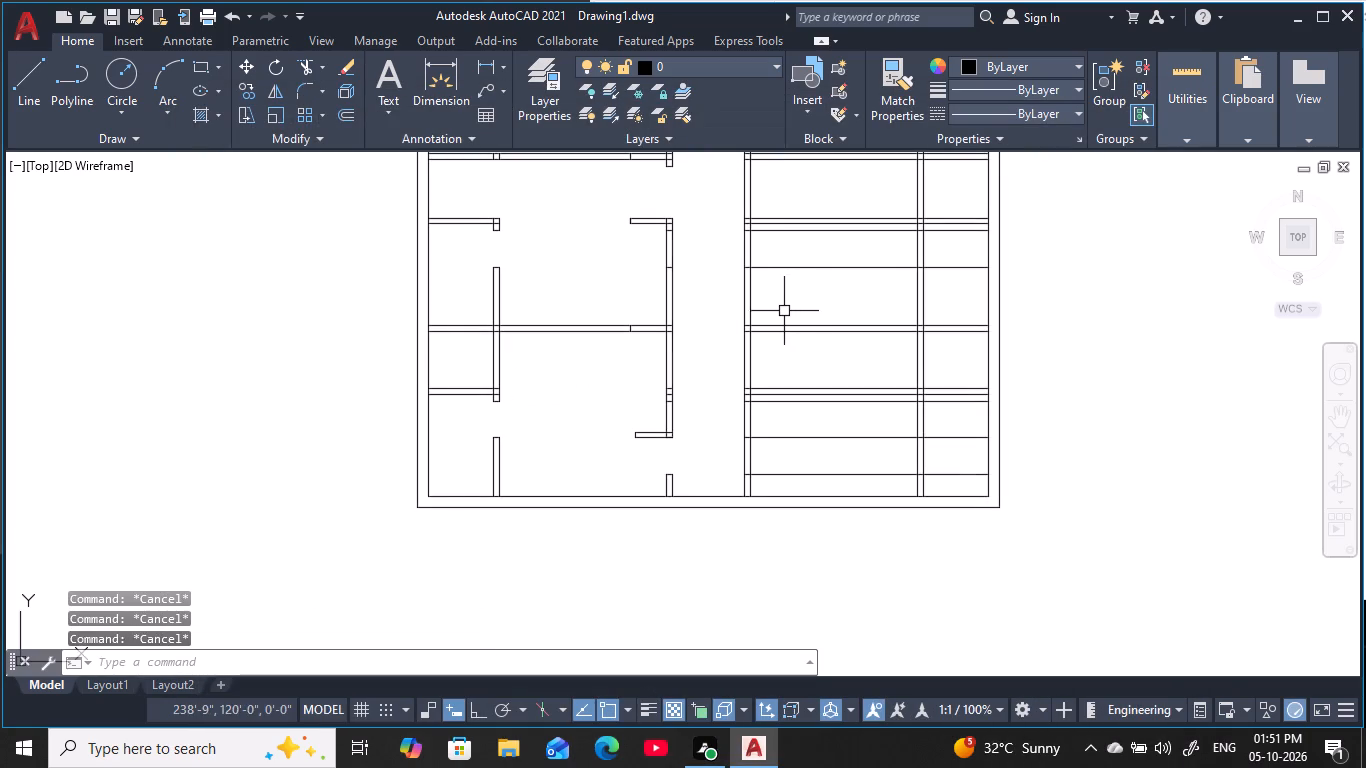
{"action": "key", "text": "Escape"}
Trim both lines of the westernmost partition between the southernmost long cross partition and the short cross partition south of it.
{"action": "key", "text": "t"}
{"action": "key", "text": "r"}
{"action": "key", "text": "space"}
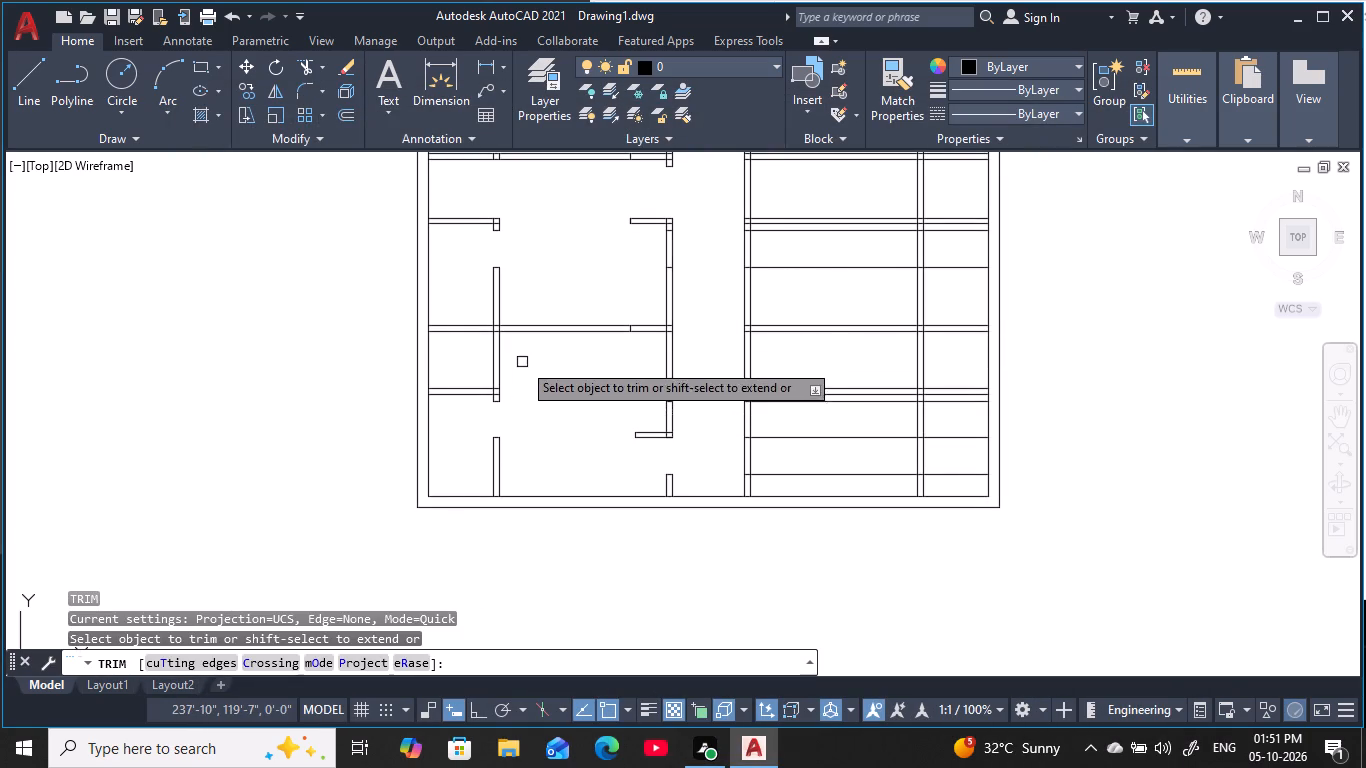
{"action": "left_click", "coordinate": [519, 355]}
{"action": "left_click", "coordinate": [469, 361]}
{"action": "middle_click_drag", "start_coordinate": [546, 366], "coordinate": [557, 314]}
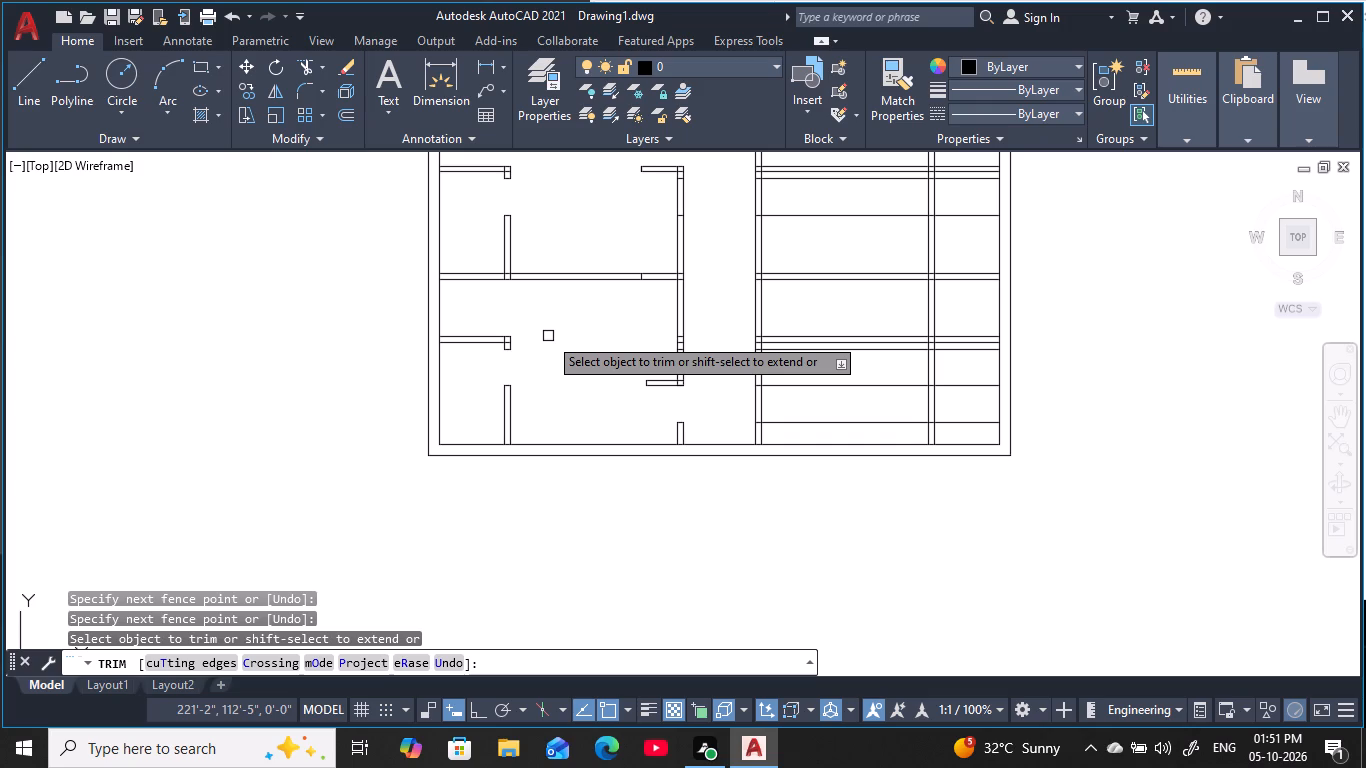
{"action": "key", "text": "Escape"}
{"action": "key", "text": "Escape"}
{"action": "key", "text": "Escape"}
{"action": "key", "text": "Escape"}
{"action": "key", "text": "Escape"}
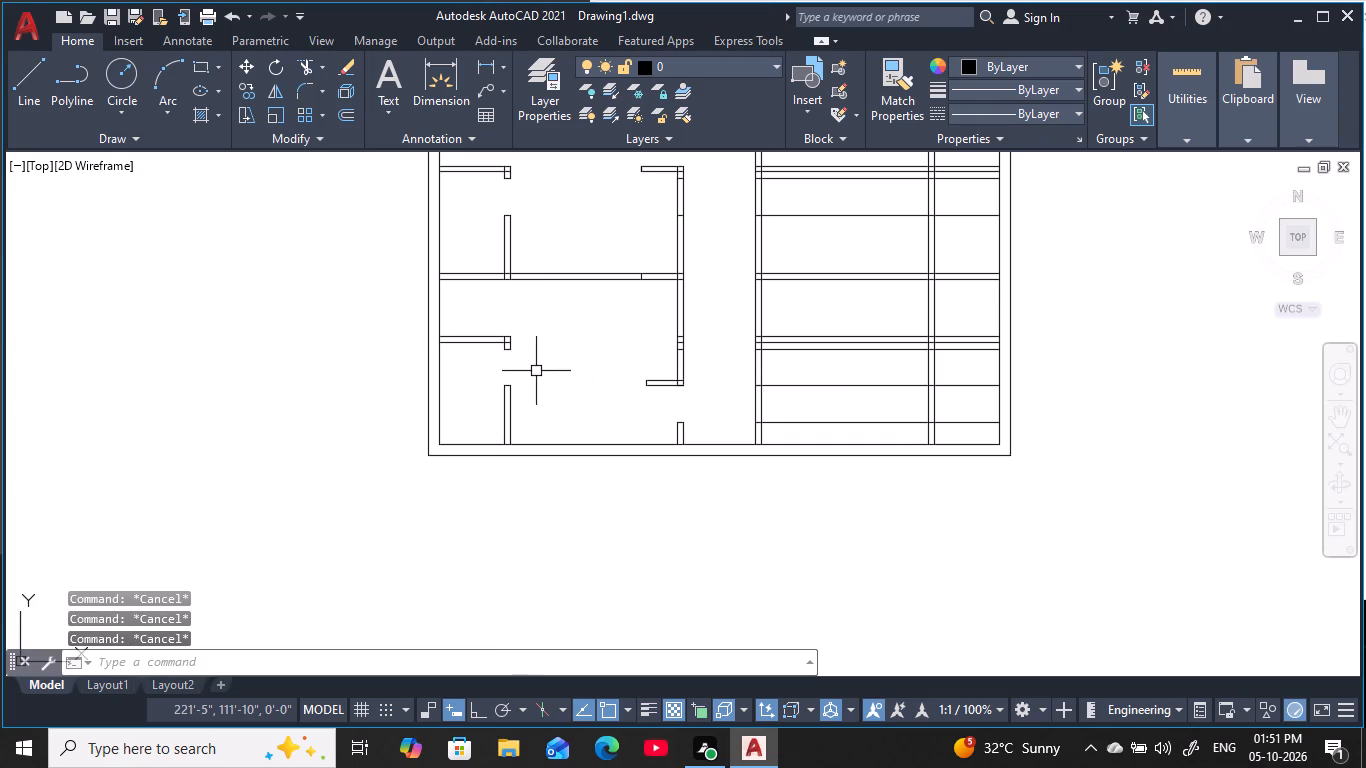
{"action": "key", "text": "Escape"}
{"action": "key", "text": "Escape"}
{"action": "key", "text": "Escape"}
{"action": "key", "text": "Escape"}
{"action": "key", "text": "Escape"}
{"action": "key", "text": "Escape"}
Delete both lines of the northernmost cross partition east of the corridor.
{"action": "middle_click_drag", "start_coordinate": [549, 341], "coordinate": [405, 515]}
{"action": "scroll", "coordinate": [452, 462], "scroll_direction": "down", "scroll_amount": 1}
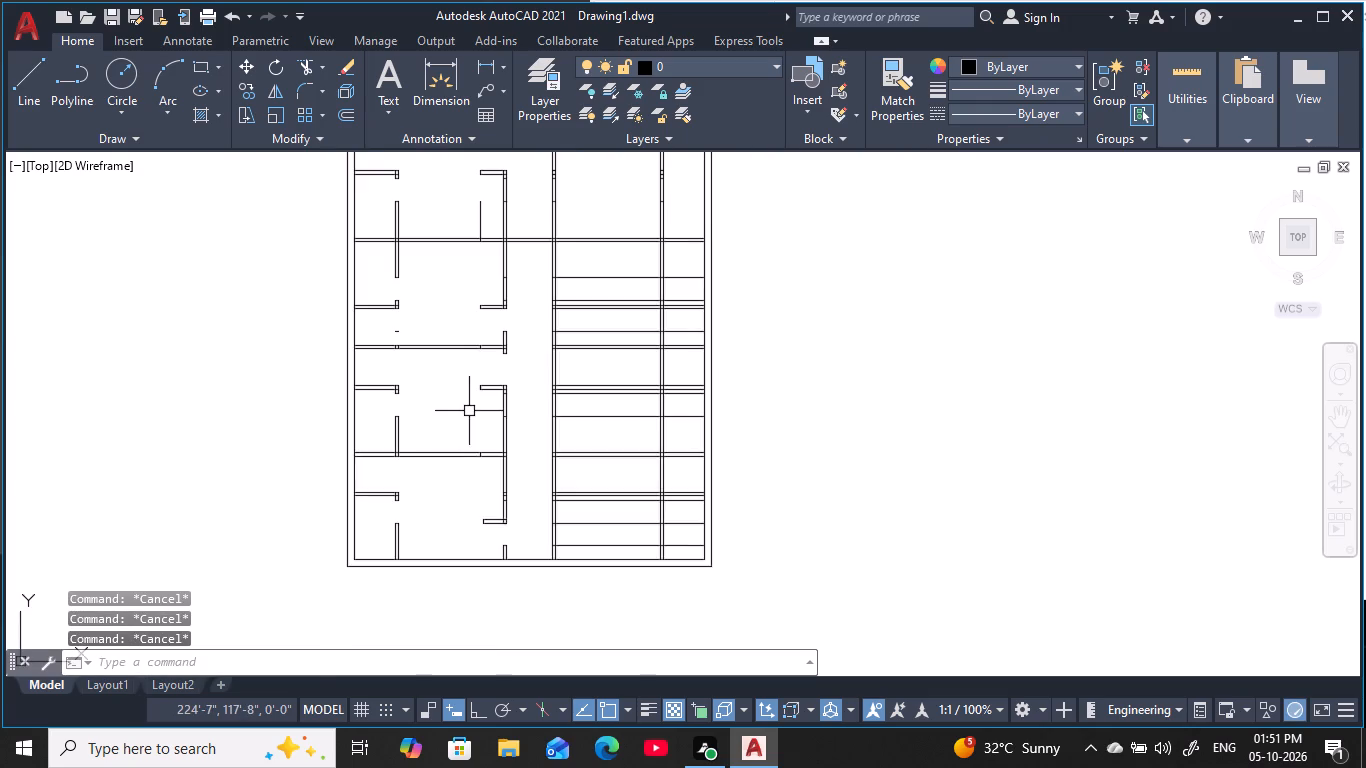
{"action": "middle_click_drag", "start_coordinate": [469, 401], "coordinate": [433, 571]}
{"action": "scroll", "coordinate": [494, 357], "scroll_direction": "up", "scroll_amount": 1}
{"action": "middle_click_drag", "start_coordinate": [495, 350], "coordinate": [473, 482]}
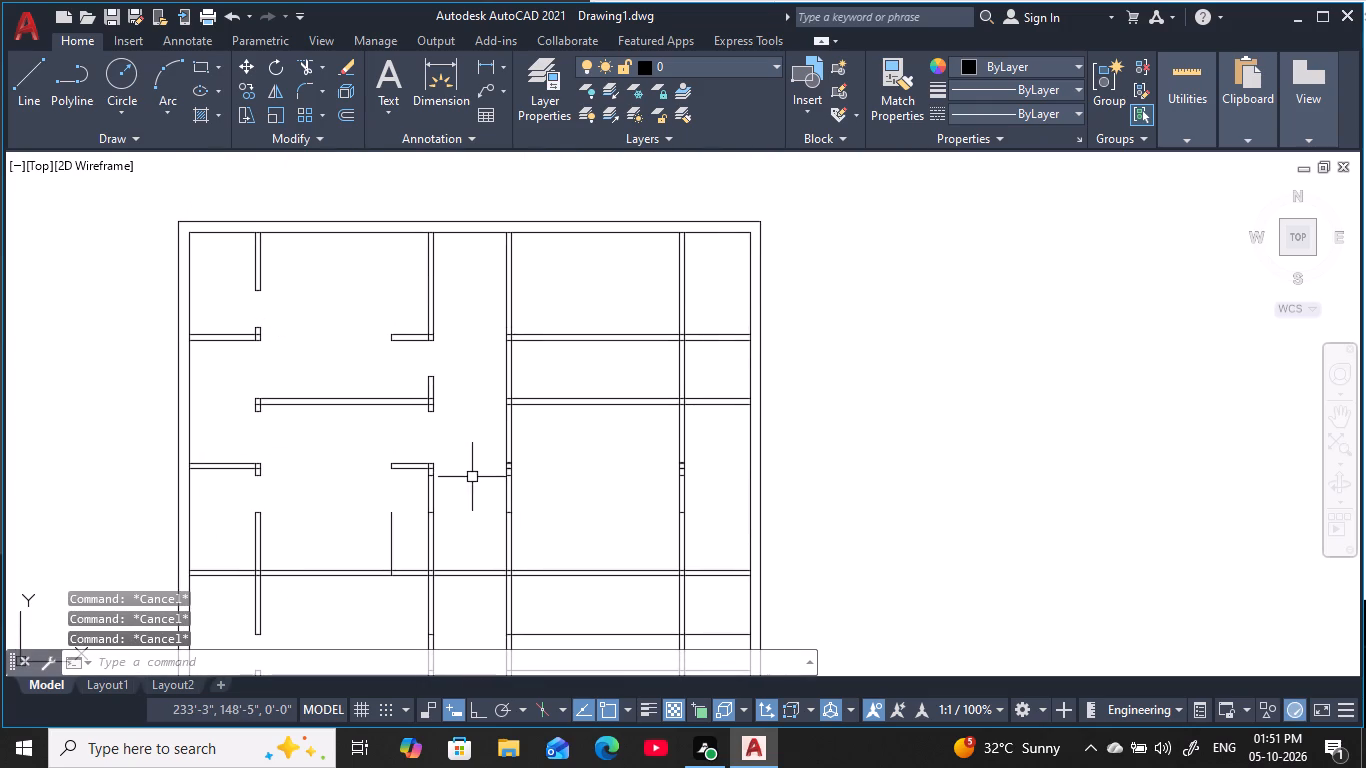
{"action": "key", "text": "Escape"}
{"action": "key", "text": "Escape"}
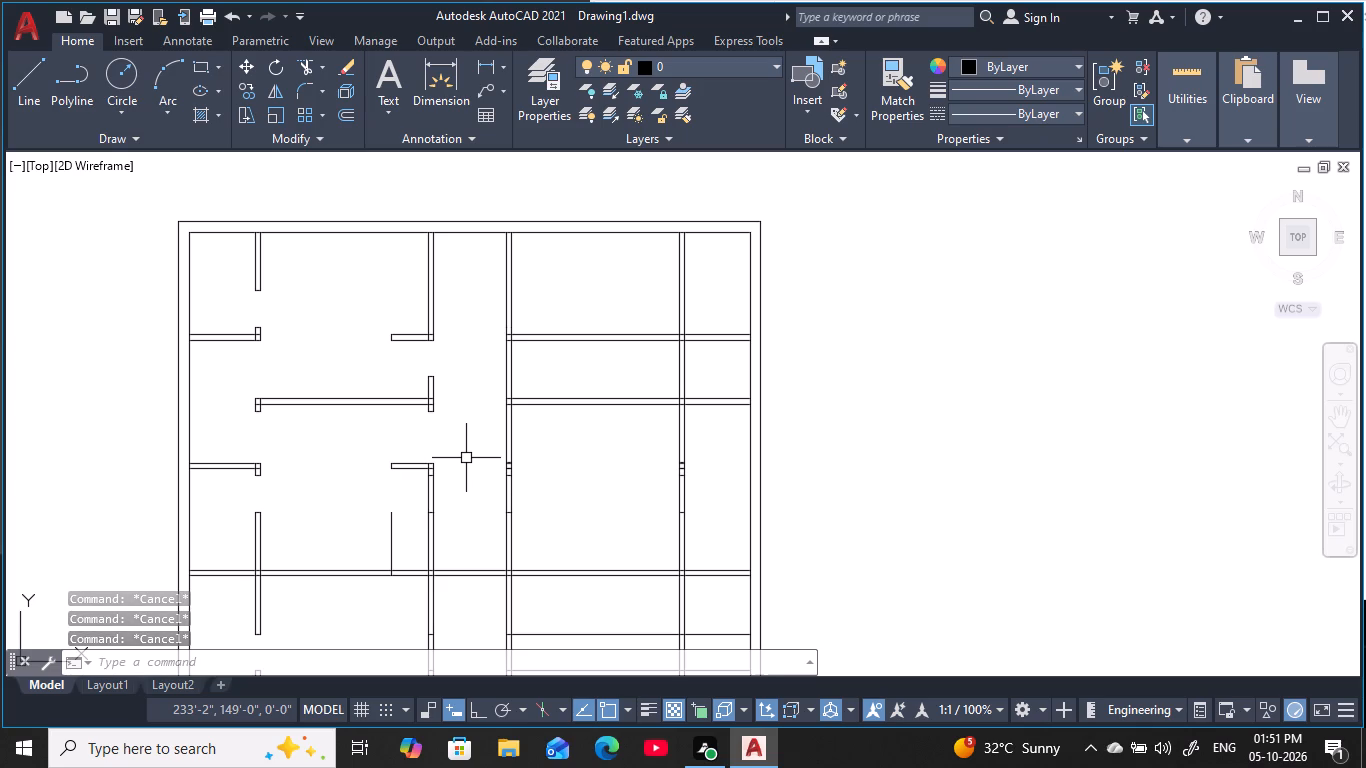
{"action": "key", "text": "Escape"}
{"action": "key", "text": "Escape"}
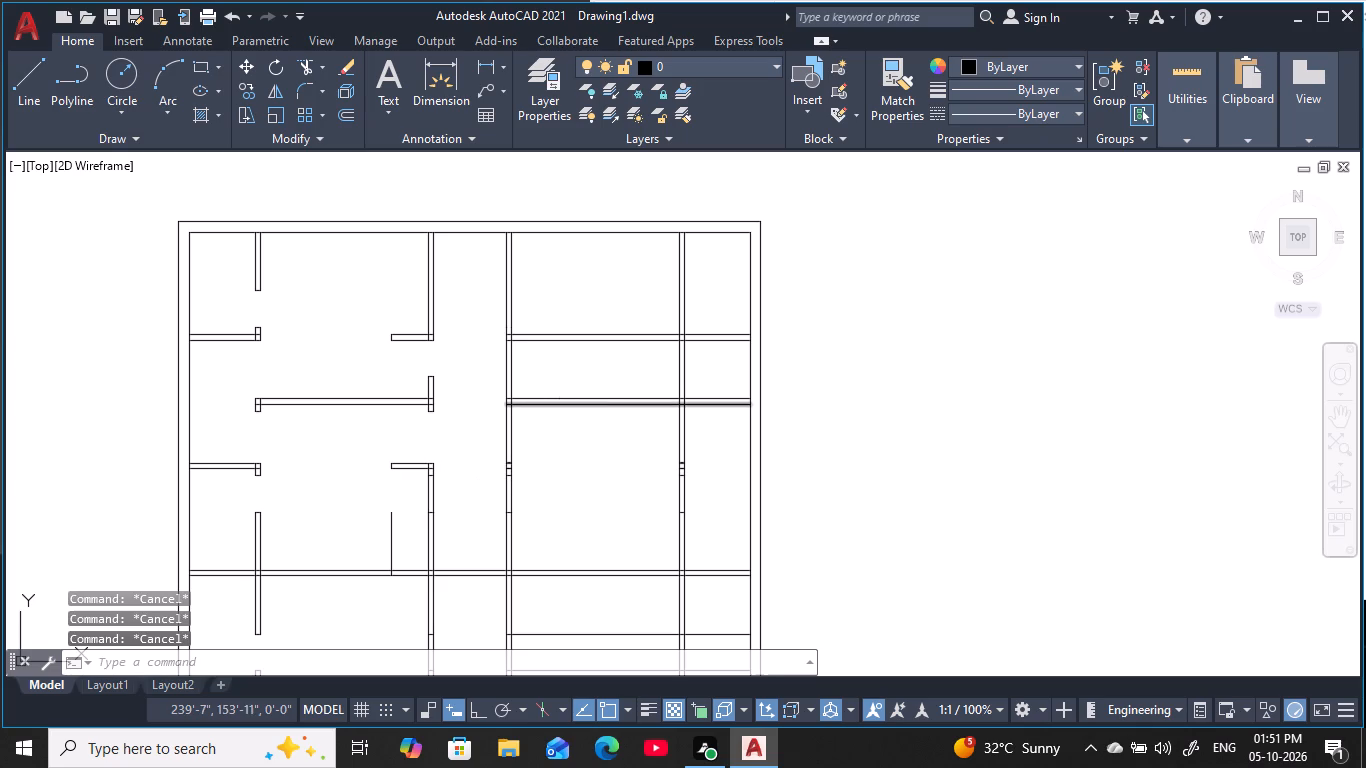
{"action": "key", "text": "Escape"}
{"action": "key", "text": "Escape"}
{"action": "key", "text": "Escape"}
{"action": "key", "text": "Escape"}
{"action": "key", "text": "Escape"}
{"action": "key", "text": "Escape"}
{"action": "key", "text": "Escape"}
{"action": "key", "text": "Escape"}
{"action": "key", "text": "Escape"}
{"action": "key", "text": "Escape"}
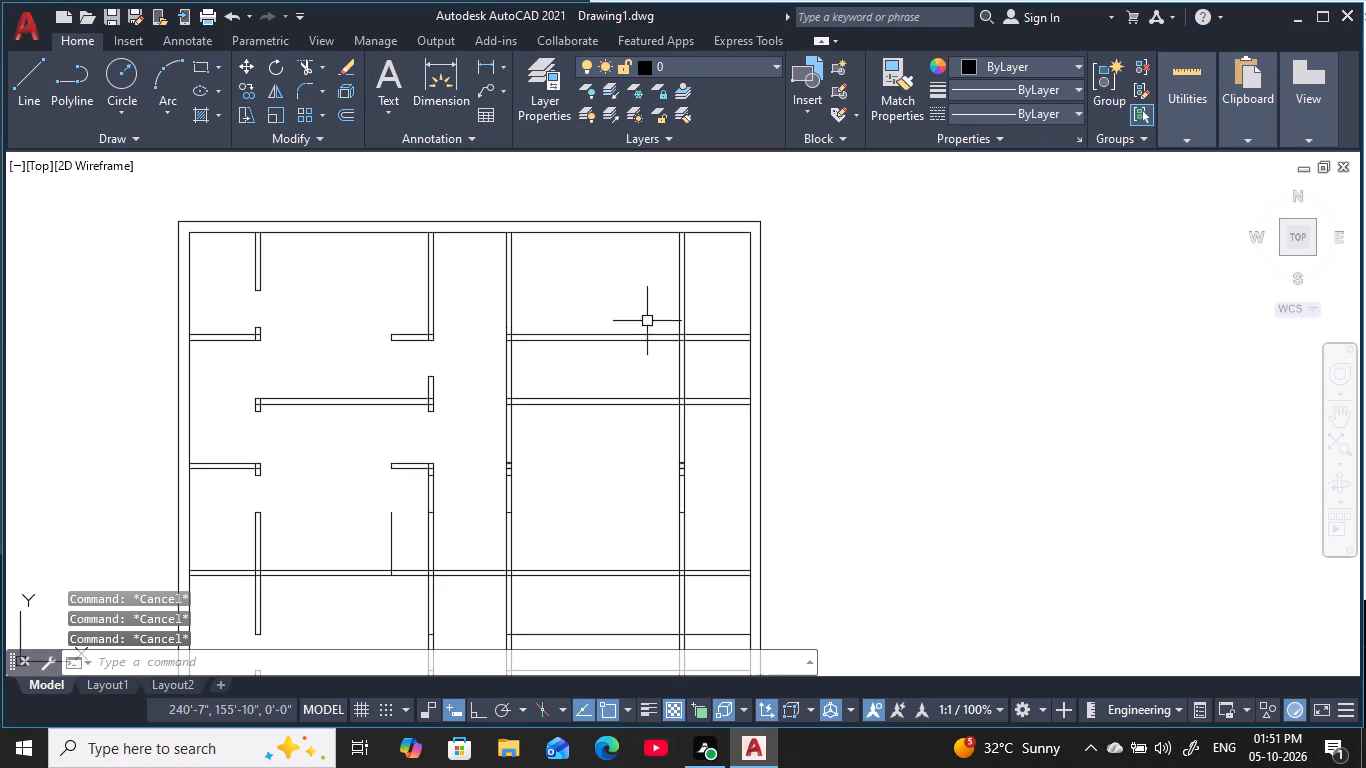
{"action": "key", "text": "Escape"}
{"action": "left_click", "coordinate": [653, 378]}
{"action": "left_click", "coordinate": [596, 294]}
{"action": "key", "text": "Delete"}
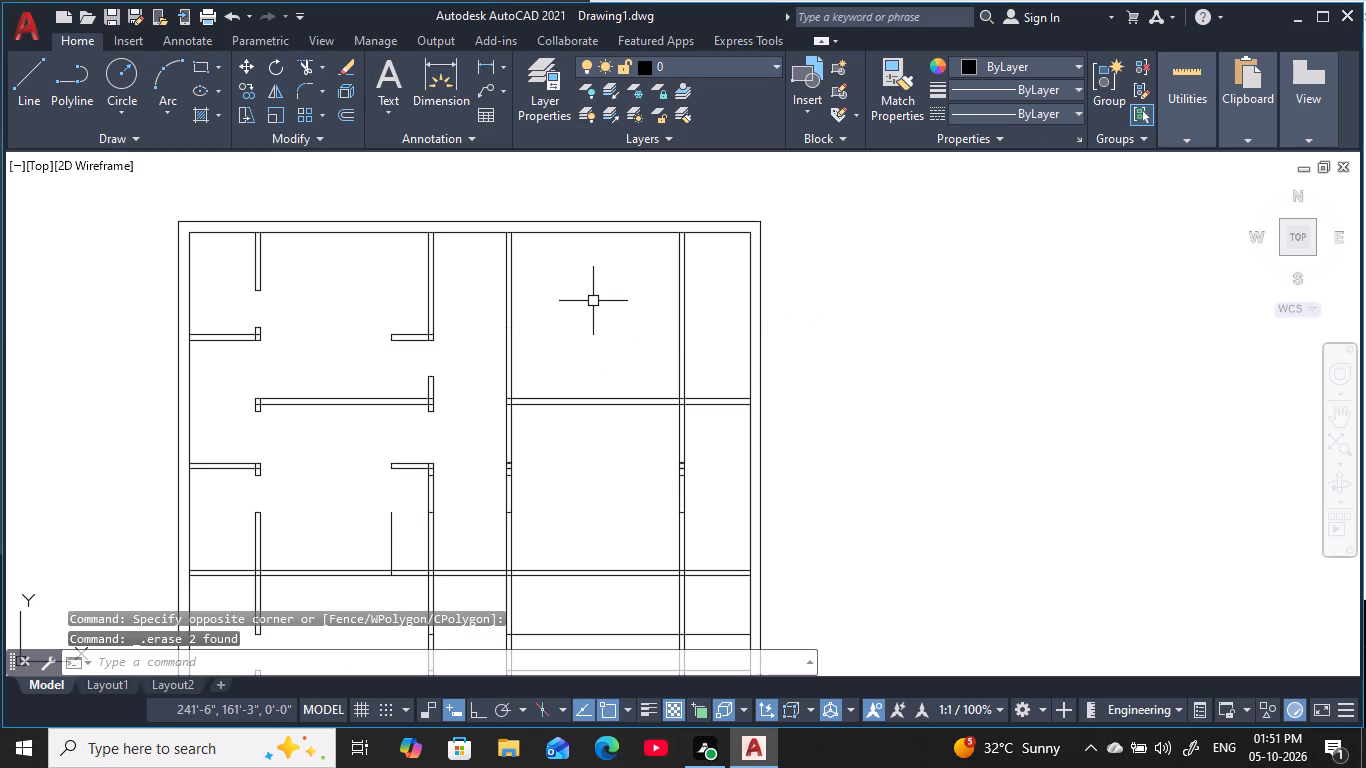
{"action": "key", "text": "Escape"}
{"action": "key", "text": "Escape"}
{"action": "key", "text": "Escape"}
{"action": "key", "text": "Escape"}
{"action": "key", "text": "Escape"}
{"action": "key", "text": "Escape"}
{"action": "key", "text": "Escape"}
{"action": "key", "text": "Escape"}
{"action": "key", "text": "Escape"}
{"action": "key", "text": "Escape"}
{"action": "key", "text": "Escape"}
{"action": "key", "text": "Escape"}
{"action": "key", "text": "Escape"}
{"action": "key", "text": "Escape"}
{"action": "key", "text": "Escape"}
{"action": "key", "text": "Escape"}
{"action": "key", "text": "Escape"}
{"action": "key", "text": "Escape"}
Offset the inner line of the north exterior wall 7' to the south.
{"action": "key", "text": "o"}
{"action": "key", "text": "space"}
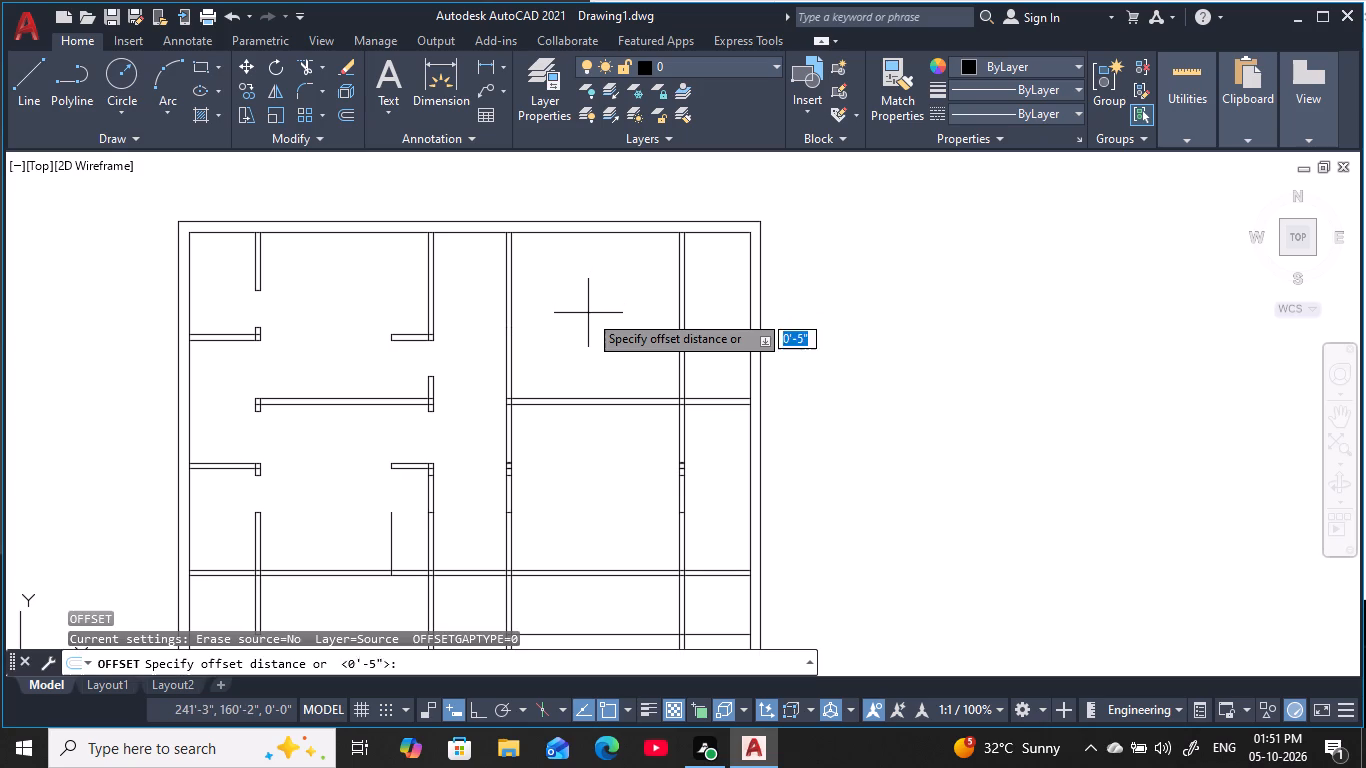
{"action": "key", "text": "7"}
{"action": "key", "text": "apostrophe"}
{"action": "key", "text": "space"}
{"action": "left_click", "coordinate": [616, 232]}
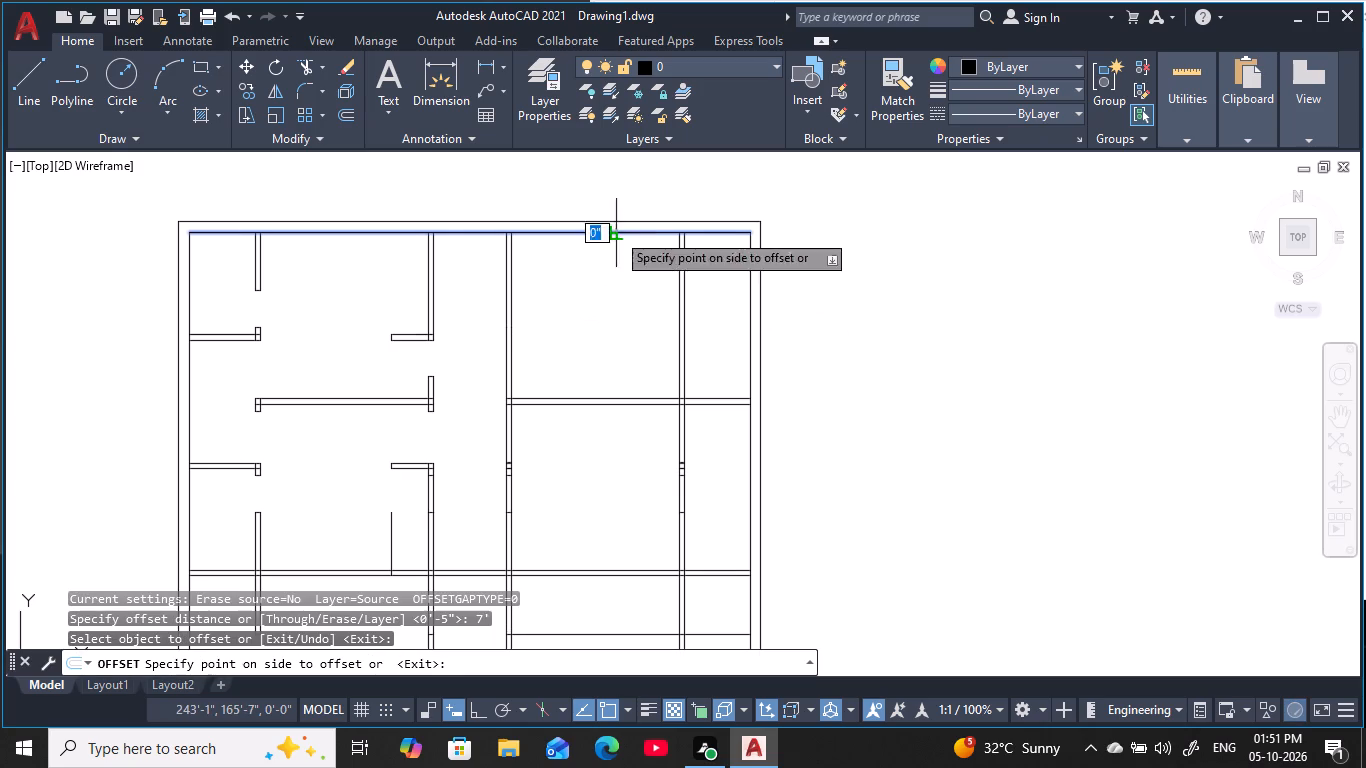
{"action": "left_click", "coordinate": [640, 360]}
{"action": "key", "text": "Escape"}
{"action": "key", "text": "Escape"}
{"action": "key", "text": "Escape"}
{"action": "key", "text": "Escape"}
{"action": "key", "text": "Escape"}
{"action": "key", "text": "Escape"}
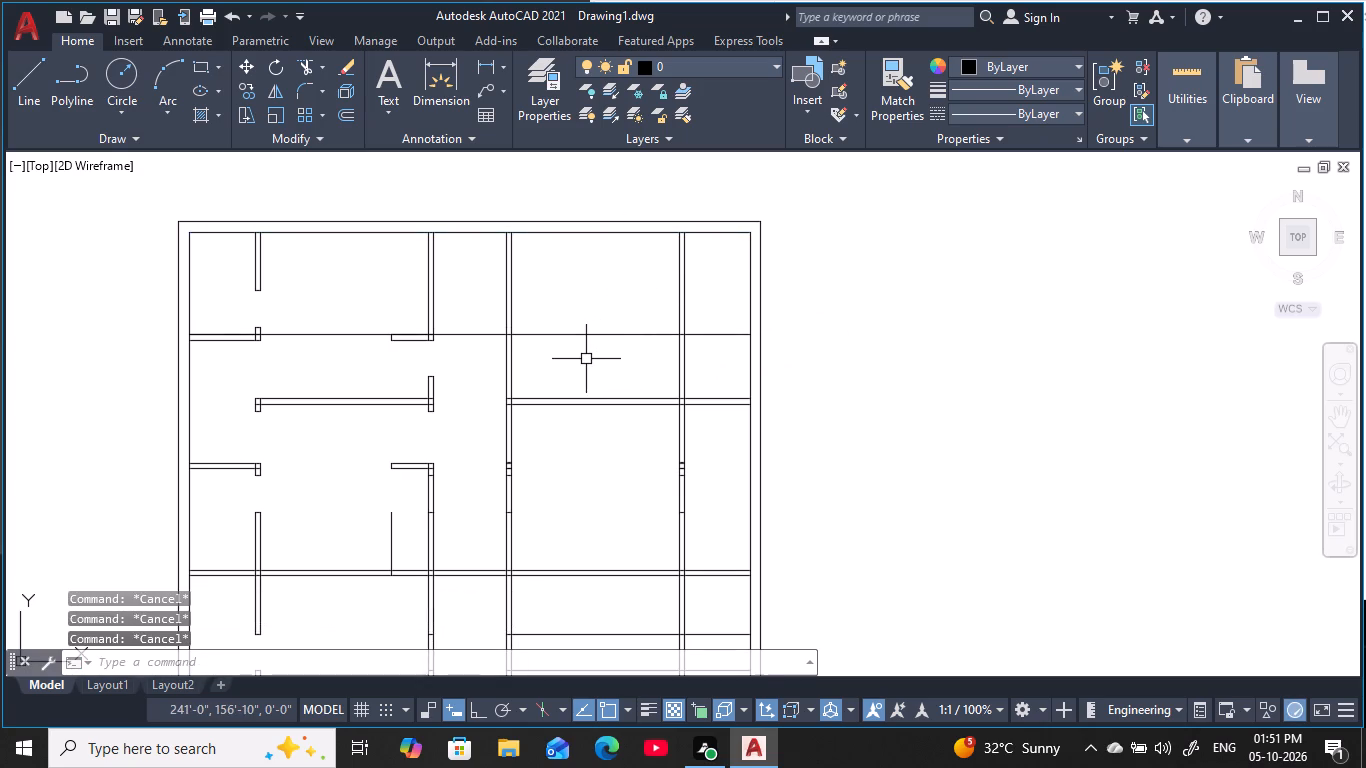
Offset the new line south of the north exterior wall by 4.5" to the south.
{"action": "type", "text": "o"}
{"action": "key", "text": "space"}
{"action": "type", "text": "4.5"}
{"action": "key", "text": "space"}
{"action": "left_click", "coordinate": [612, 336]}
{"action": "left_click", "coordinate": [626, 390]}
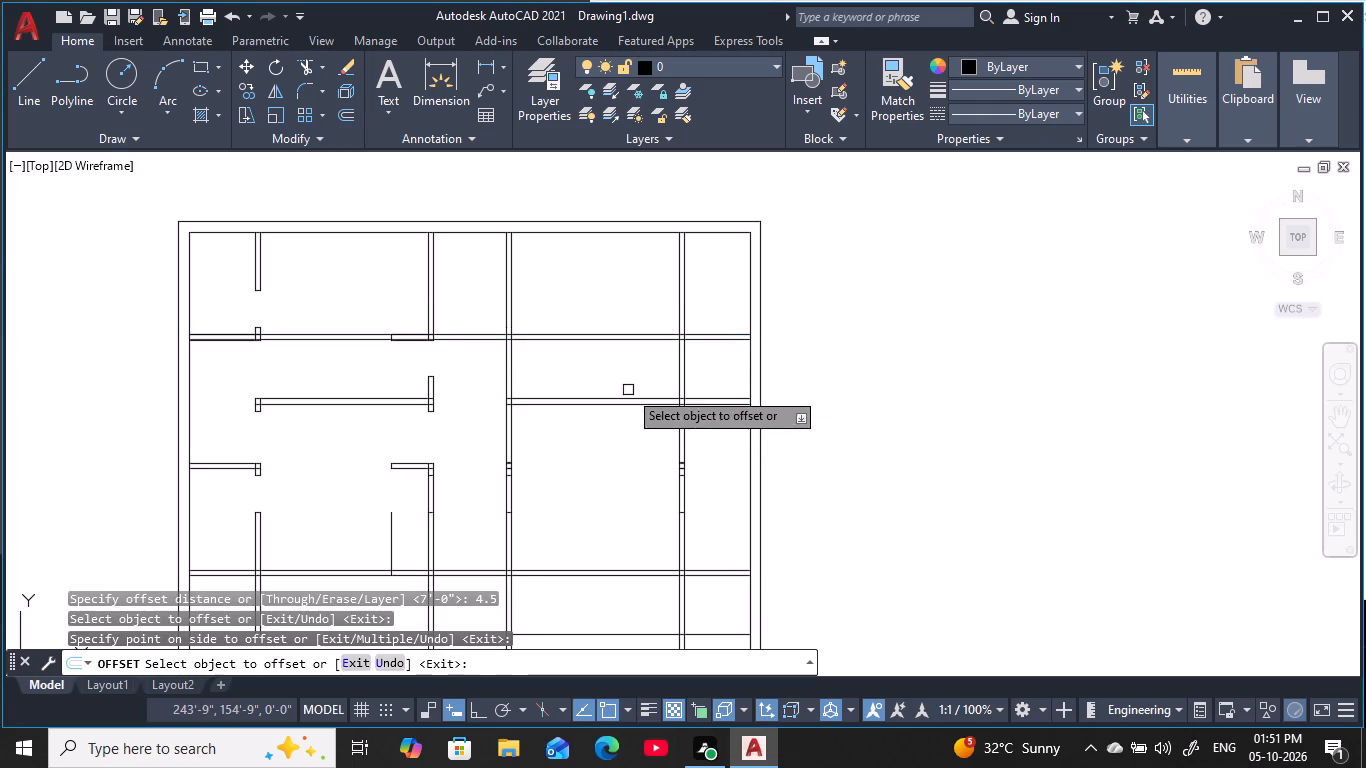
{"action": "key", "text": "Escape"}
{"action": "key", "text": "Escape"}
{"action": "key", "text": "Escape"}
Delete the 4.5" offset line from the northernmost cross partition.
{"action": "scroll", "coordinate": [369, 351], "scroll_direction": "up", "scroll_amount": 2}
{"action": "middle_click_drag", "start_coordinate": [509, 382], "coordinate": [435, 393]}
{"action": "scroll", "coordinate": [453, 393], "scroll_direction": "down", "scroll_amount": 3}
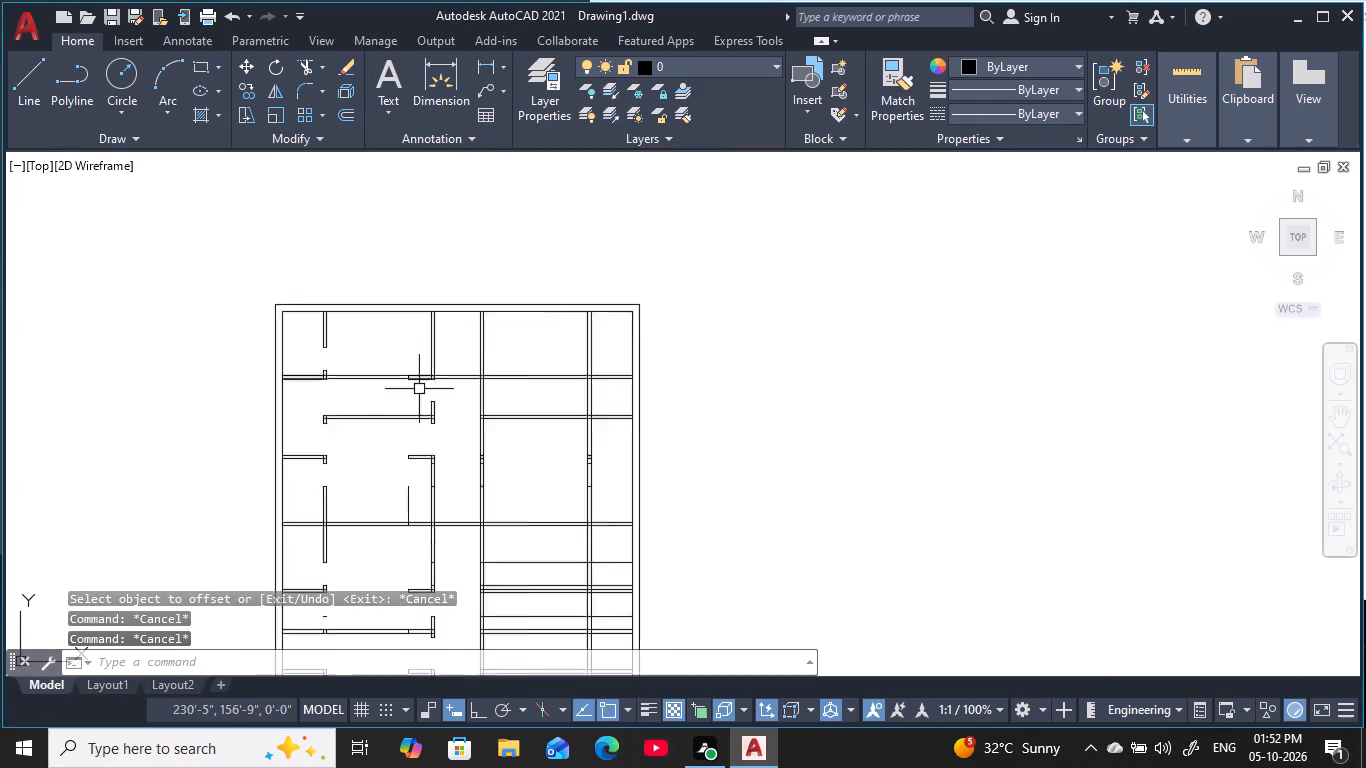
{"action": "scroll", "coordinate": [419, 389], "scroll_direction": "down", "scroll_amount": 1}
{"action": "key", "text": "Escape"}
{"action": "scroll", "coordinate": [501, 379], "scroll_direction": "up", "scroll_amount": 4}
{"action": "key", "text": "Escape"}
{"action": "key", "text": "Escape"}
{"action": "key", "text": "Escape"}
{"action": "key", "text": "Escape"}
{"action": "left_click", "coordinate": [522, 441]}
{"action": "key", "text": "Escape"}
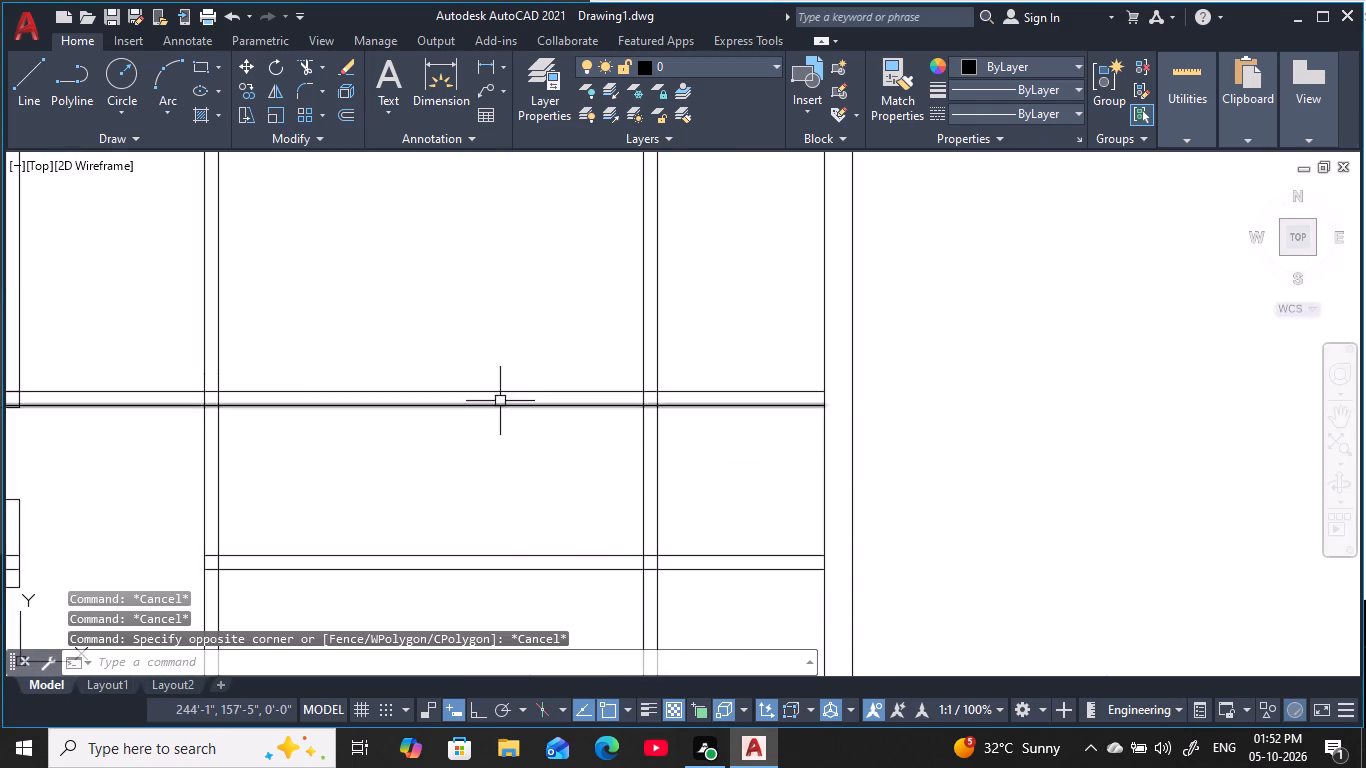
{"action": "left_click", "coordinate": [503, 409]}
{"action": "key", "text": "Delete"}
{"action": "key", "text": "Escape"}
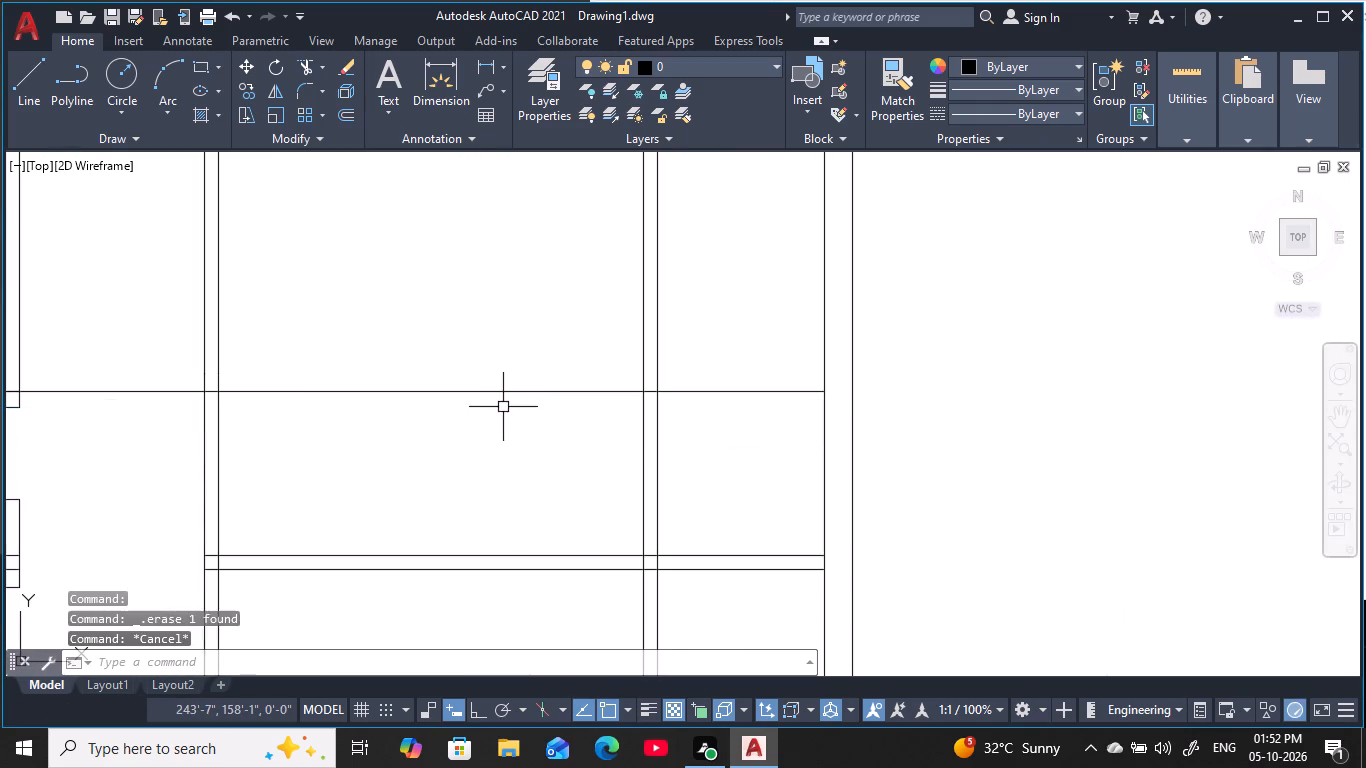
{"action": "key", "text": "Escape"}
Offset the remaining northernmost cross partition line 5" to the south.
{"action": "scroll", "coordinate": [517, 423], "scroll_direction": "down", "scroll_amount": 1}
{"action": "middle_click_drag", "start_coordinate": [520, 425], "coordinate": [661, 320]}
{"action": "key", "text": "Escape"}
{"action": "key", "text": "Escape"}
{"action": "key", "text": "Escape"}
{"action": "key", "text": "Escape"}
{"action": "key", "text": "o"}
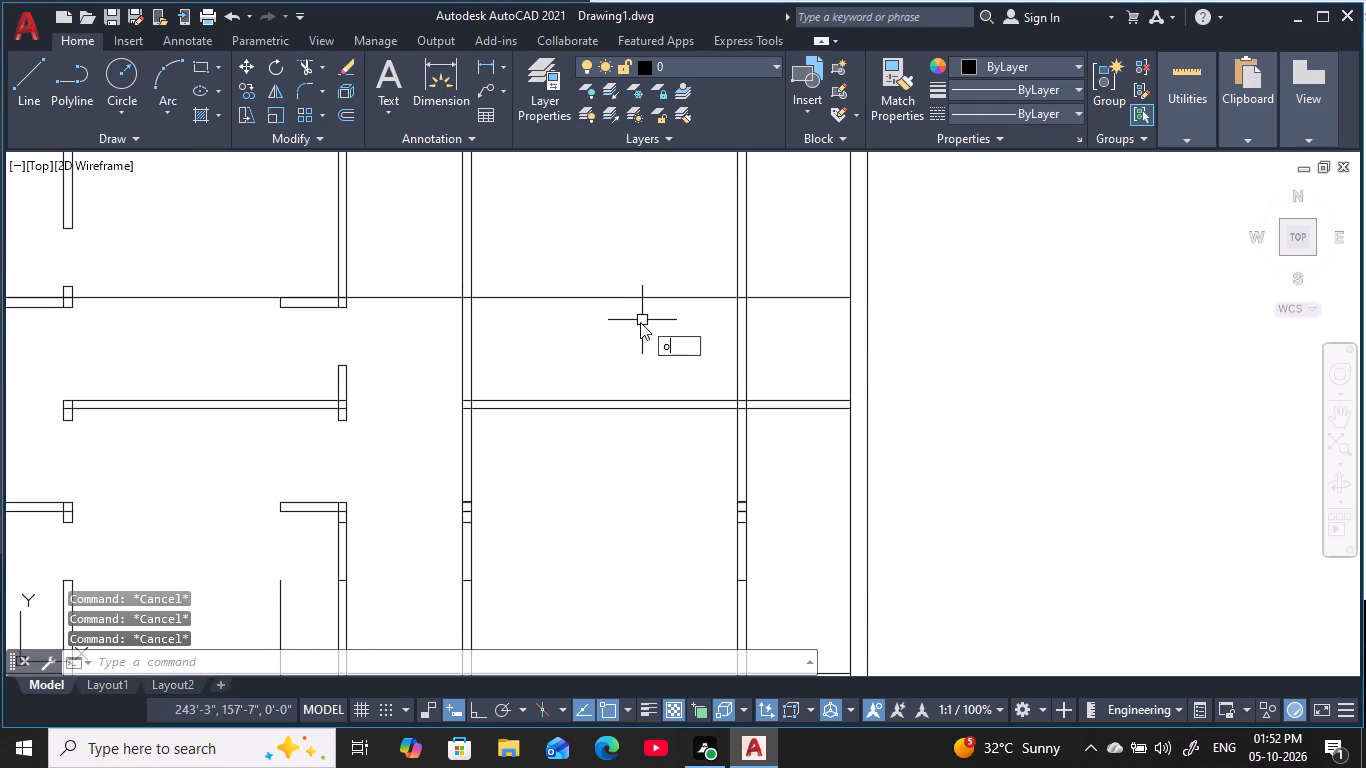
{"action": "key", "text": "space"}
{"action": "type", "text": "5"}
{"action": "key", "text": "space"}
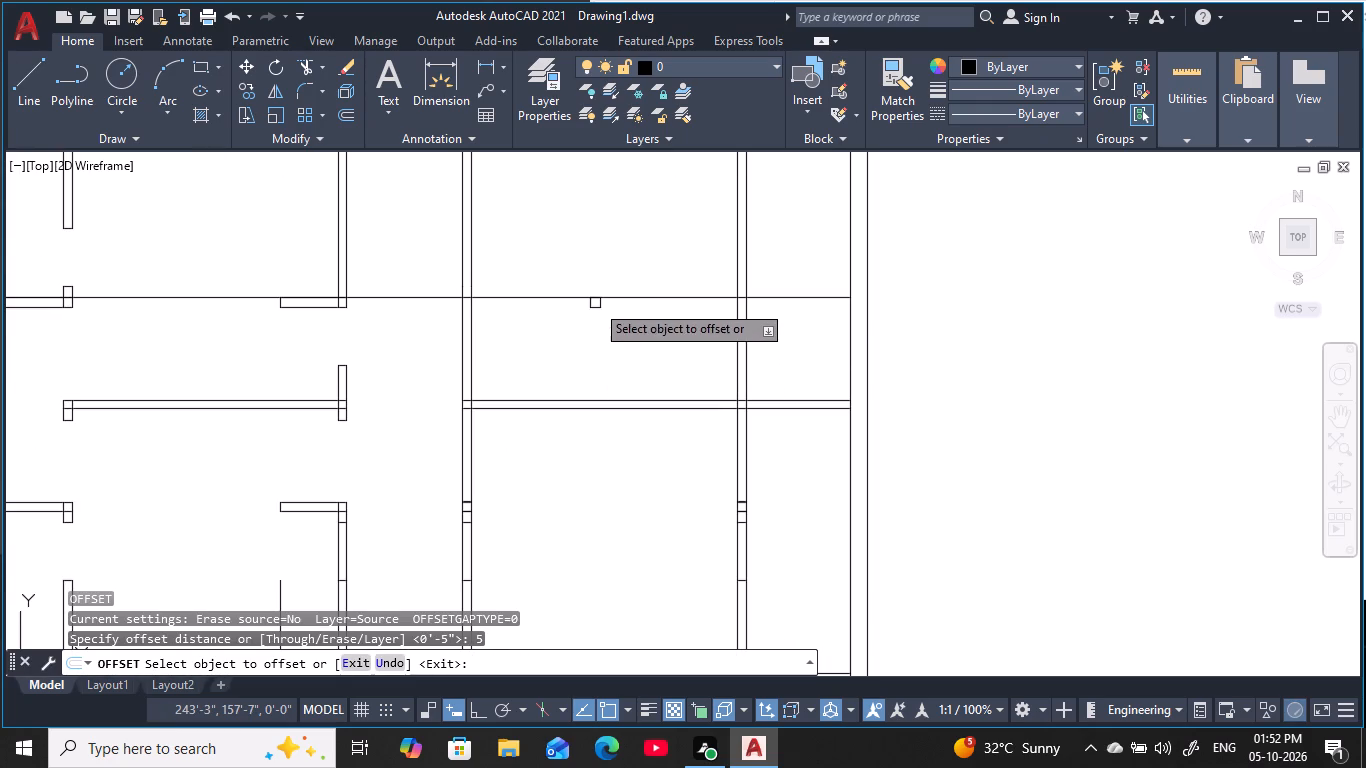
{"action": "left_click", "coordinate": [596, 296]}
{"action": "left_click", "coordinate": [604, 351]}
{"action": "key", "text": "Escape"}
{"action": "key", "text": "Escape"}
{"action": "key", "text": "Escape"}
{"action": "key", "text": "Escape"}
{"action": "key", "text": "Escape"}
{"action": "key", "text": "Escape"}
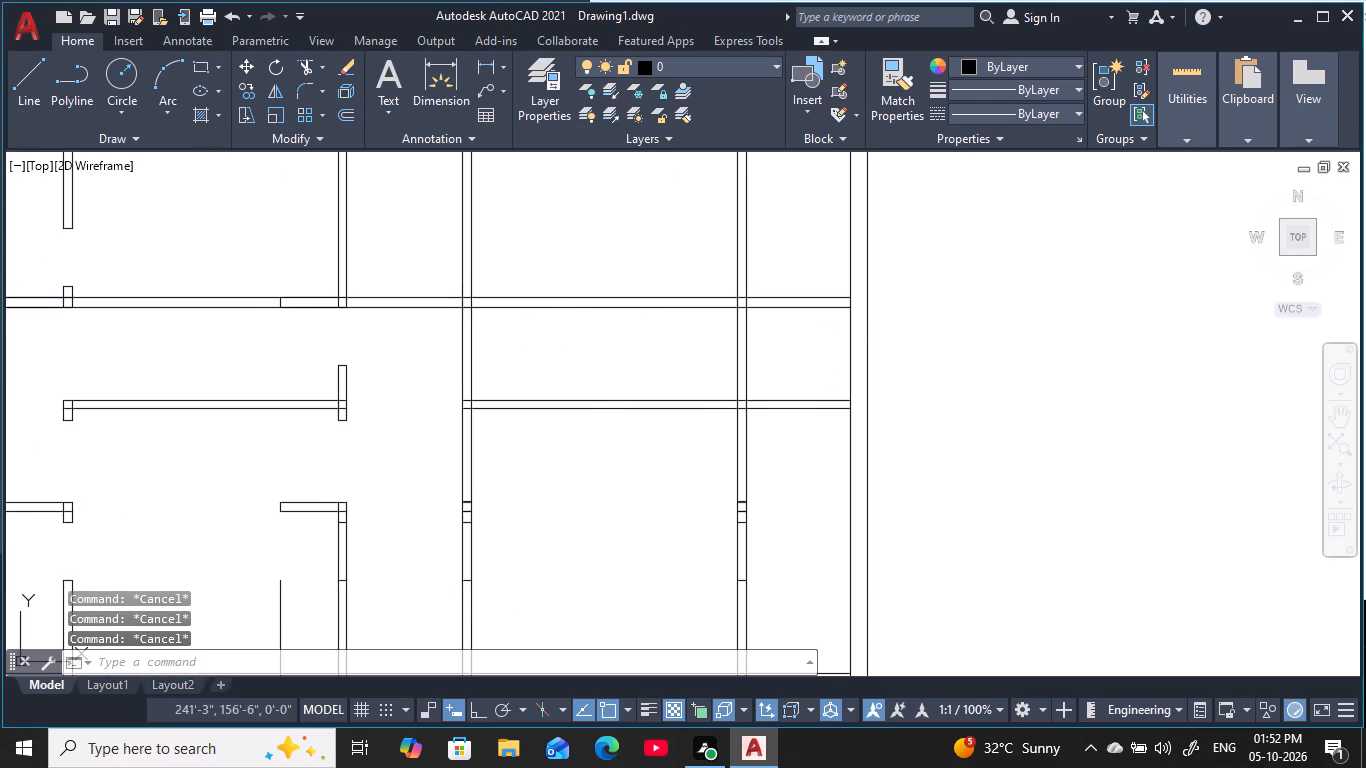
{"action": "key", "text": "Escape"}
{"action": "key", "text": "Escape"}
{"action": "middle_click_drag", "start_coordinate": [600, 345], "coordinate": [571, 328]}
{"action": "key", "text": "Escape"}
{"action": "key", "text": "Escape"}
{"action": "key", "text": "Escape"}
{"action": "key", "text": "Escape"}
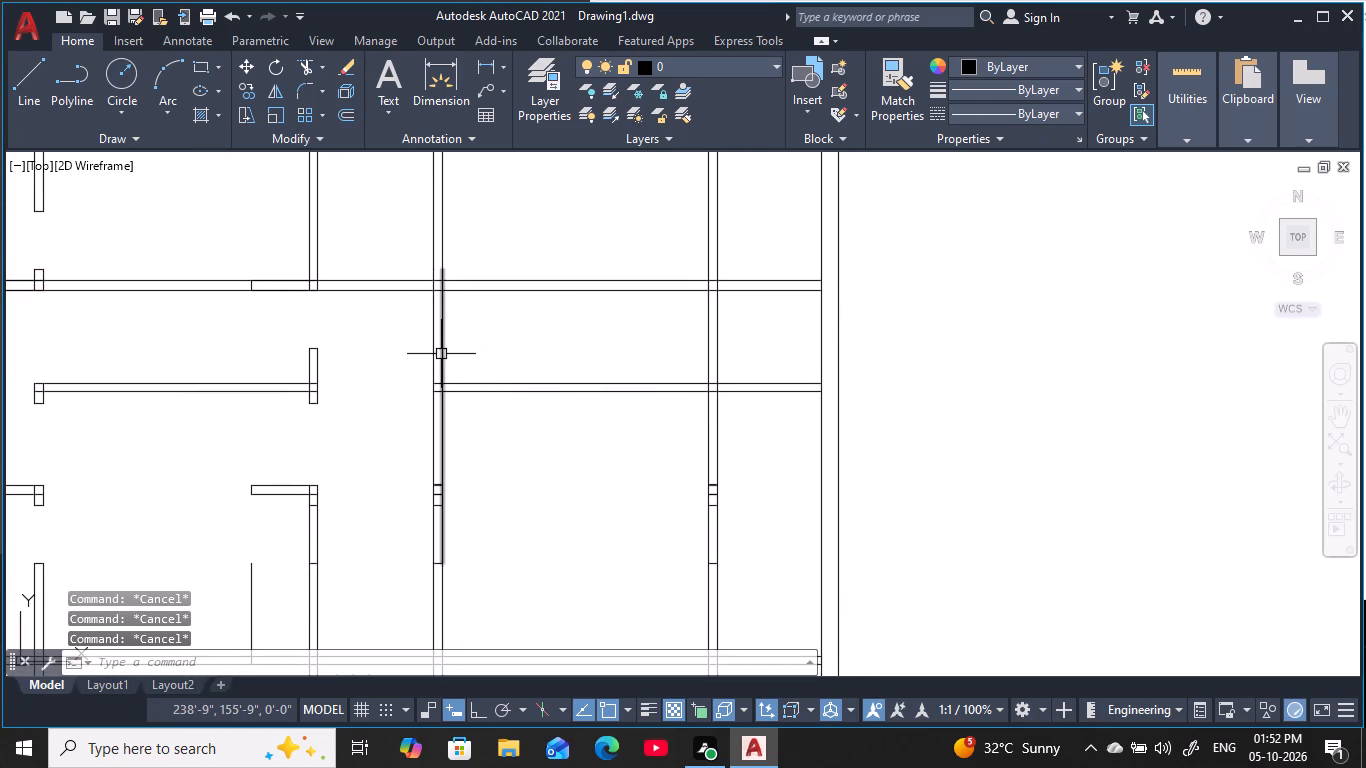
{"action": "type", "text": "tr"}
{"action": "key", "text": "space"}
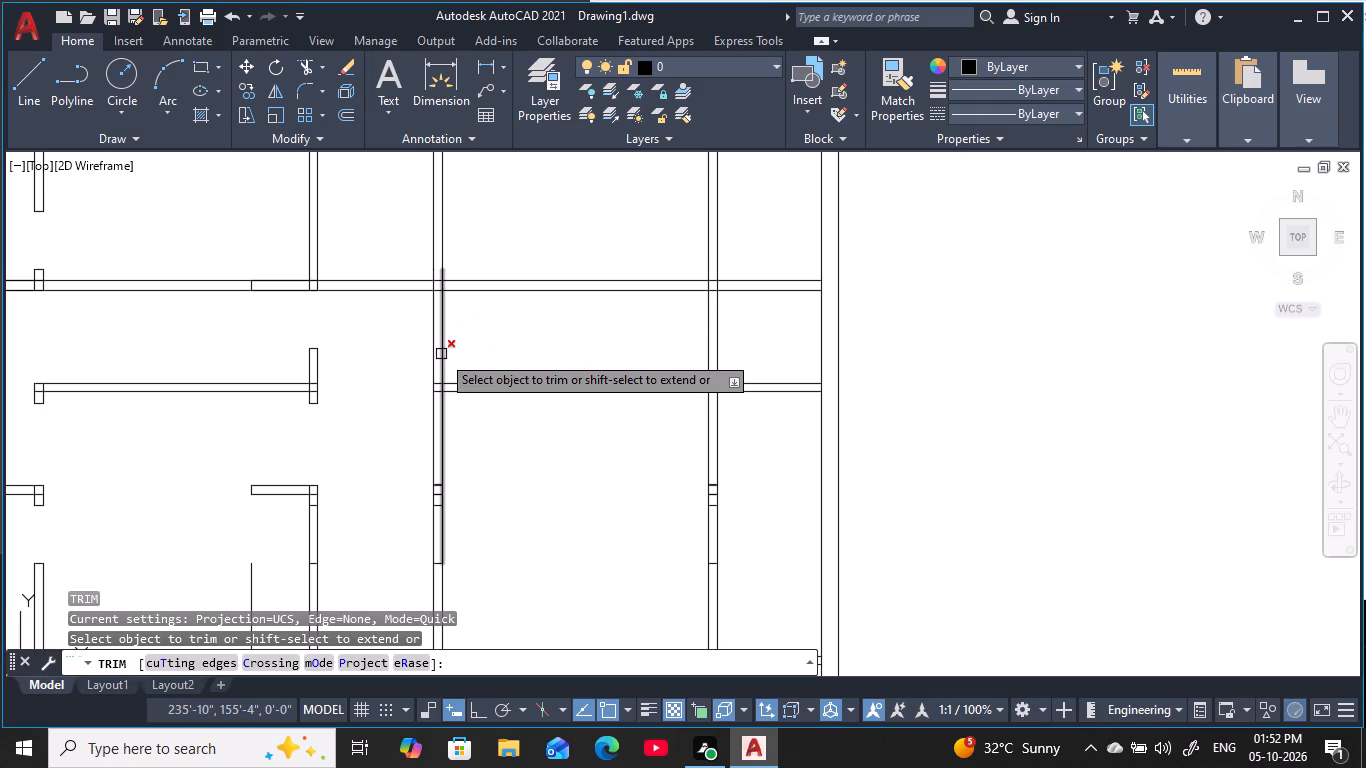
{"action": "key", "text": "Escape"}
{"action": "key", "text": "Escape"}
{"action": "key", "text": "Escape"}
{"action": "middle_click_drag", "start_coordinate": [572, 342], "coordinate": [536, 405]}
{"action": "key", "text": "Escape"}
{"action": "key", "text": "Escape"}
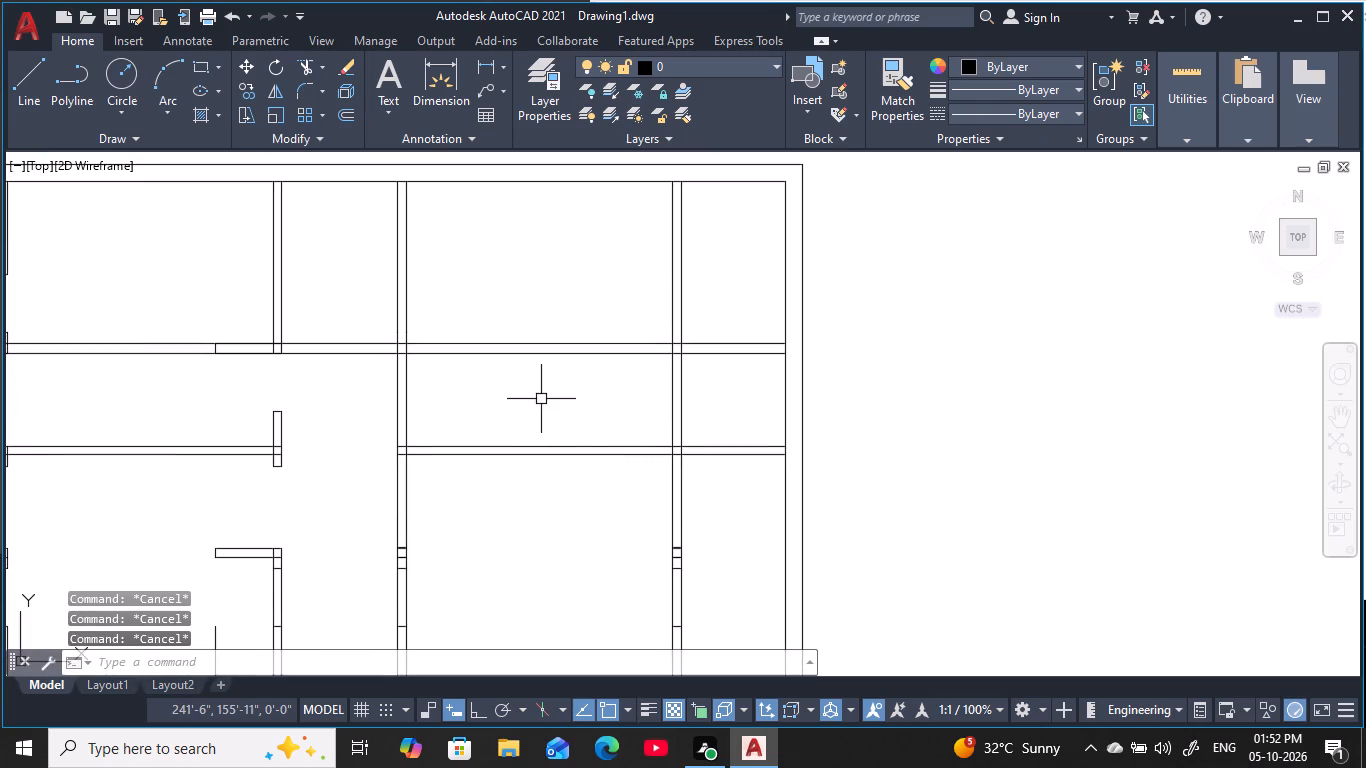
Offset the upper line of the northernmost cross partition 6" to the north.
{"action": "key", "text": "o"}
{"action": "key", "text": "space"}
{"action": "key", "text": "6"}
{"action": "key", "text": "space"}
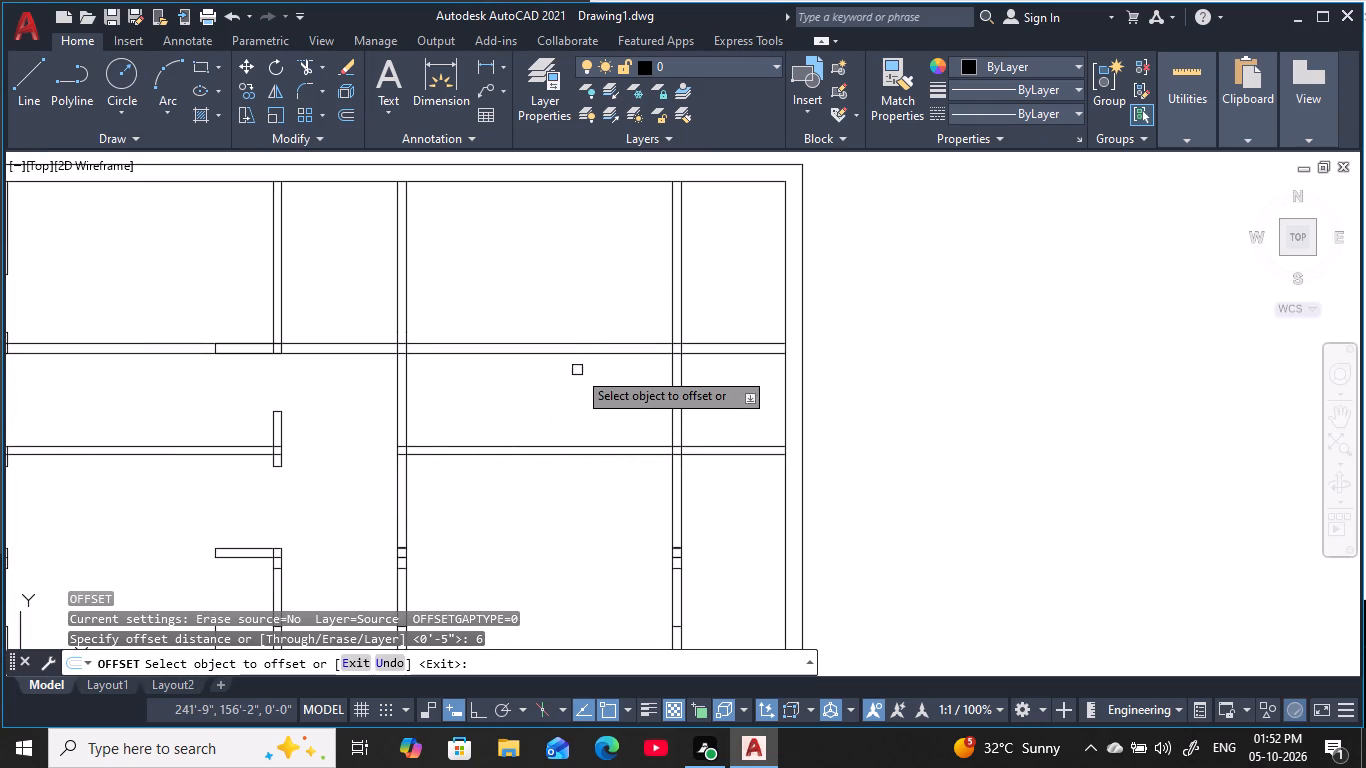
{"action": "left_click", "coordinate": [598, 343]}
{"action": "left_click", "coordinate": [585, 271]}
{"action": "key", "text": "Escape"}
{"action": "key", "text": "Escape"}
{"action": "key", "text": "Escape"}
{"action": "key", "text": "Escape"}
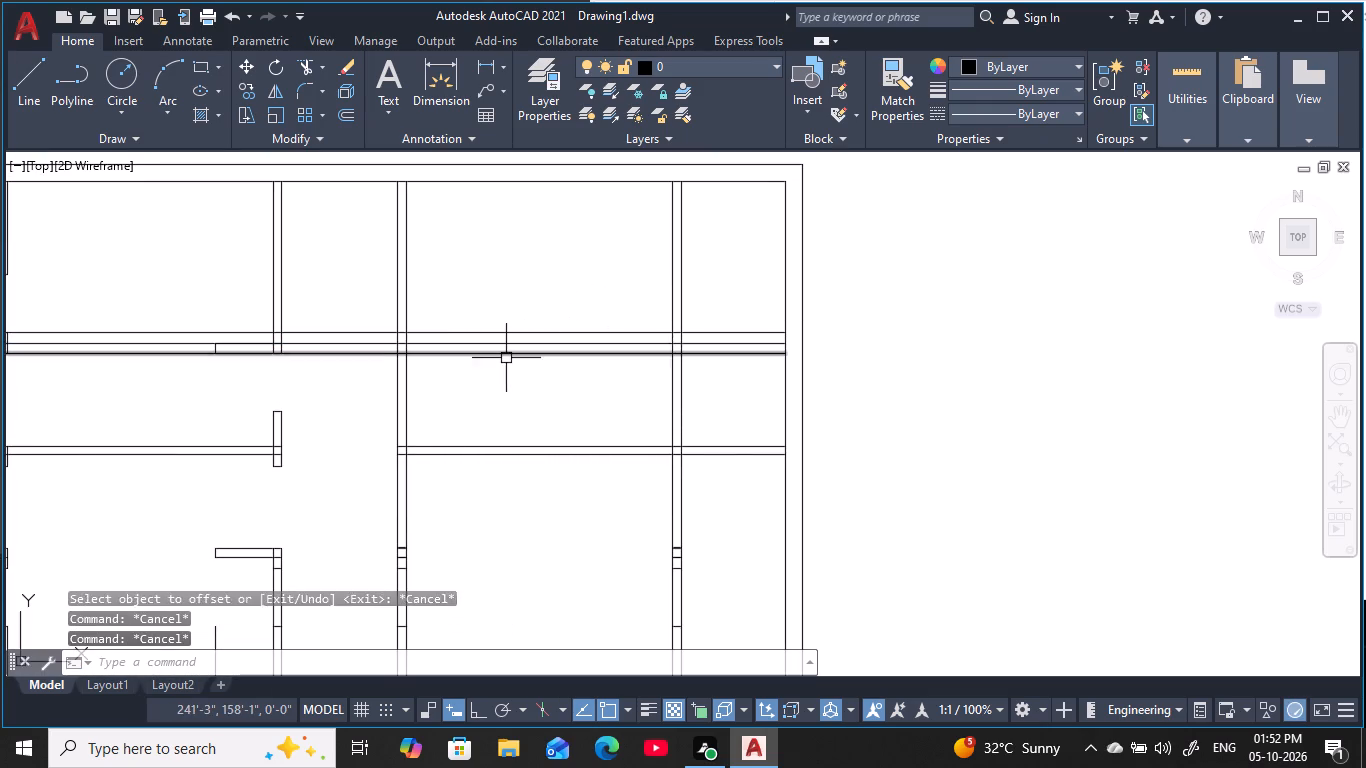
{"action": "key", "text": "Escape"}
{"action": "key", "text": "Escape"}
Trim the 6" offset line from the northeast room and corridor, and trim both northernmost cross partition lines across the corridor.
{"action": "type", "text": "tr"}
{"action": "key", "text": "space"}
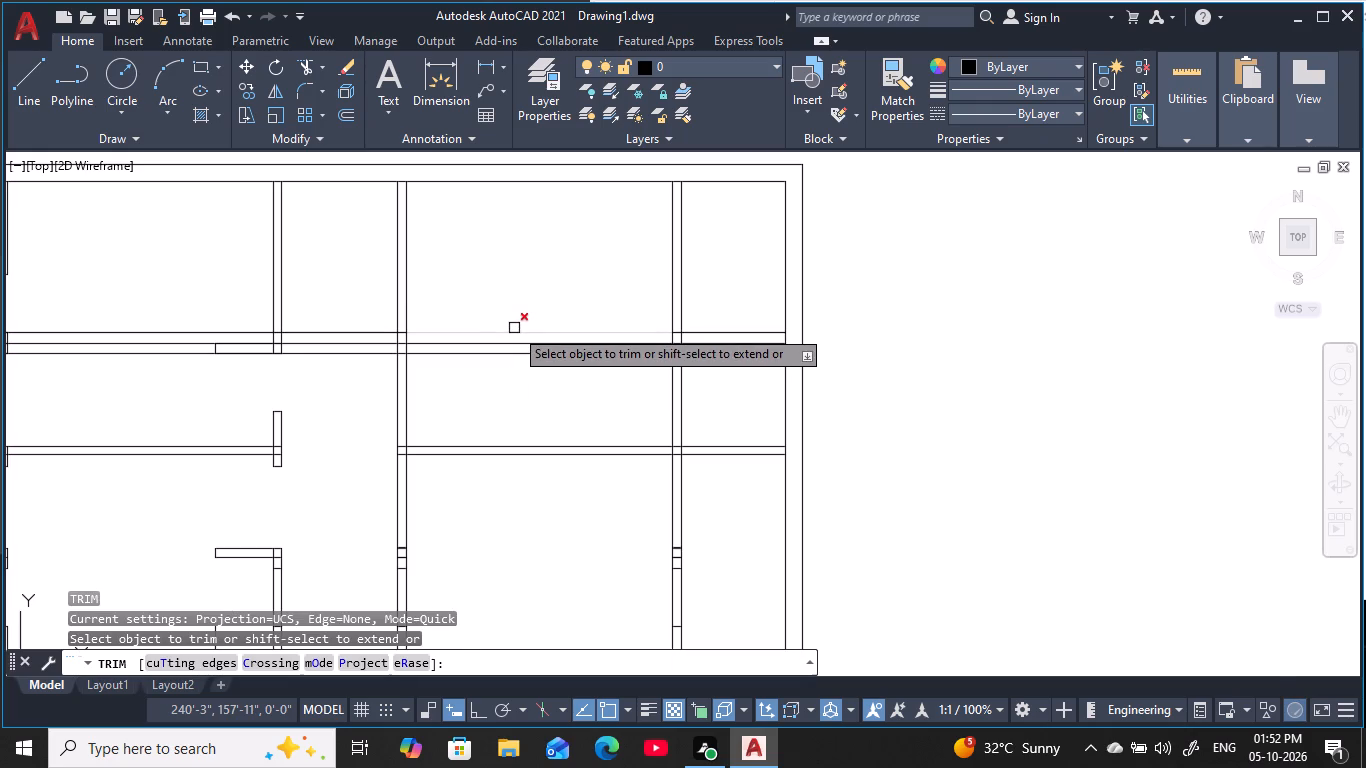
{"action": "left_click", "coordinate": [515, 328]}
{"action": "left_click", "coordinate": [372, 334]}
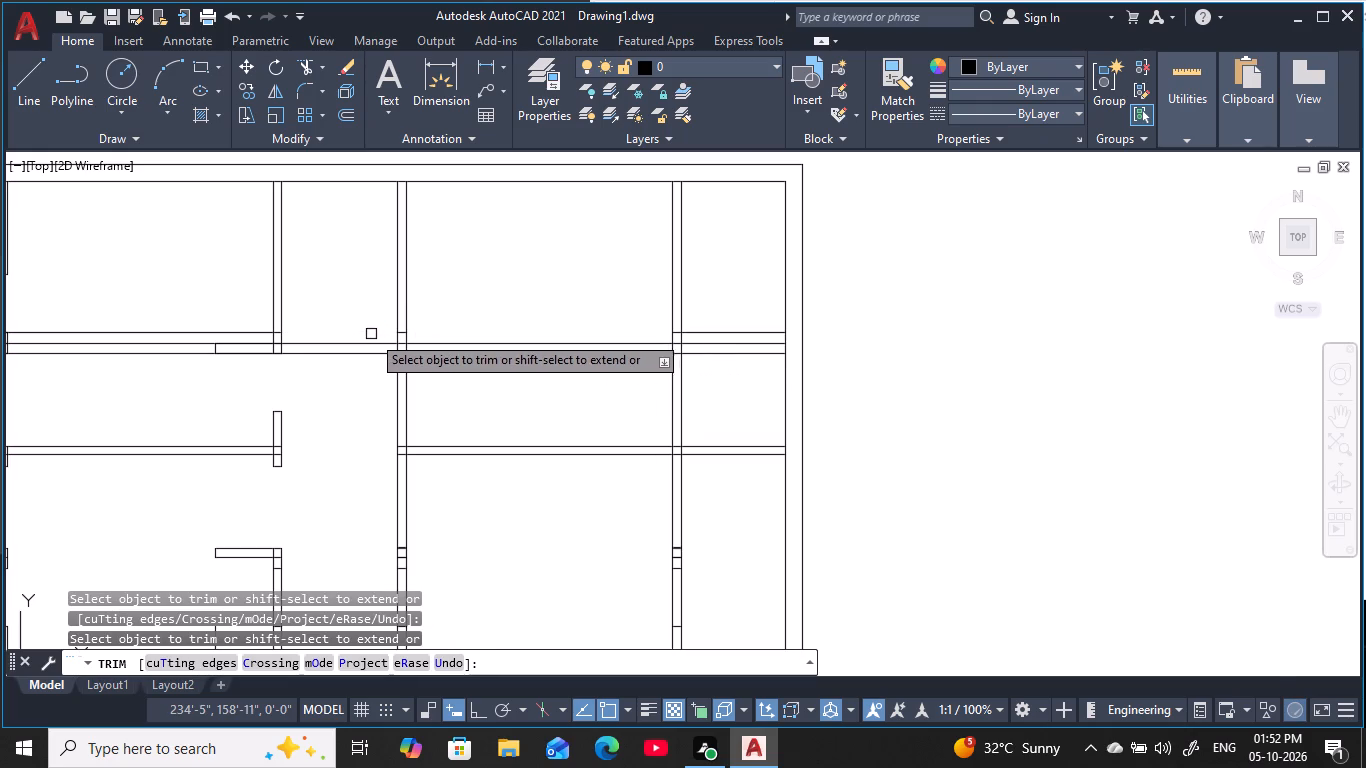
{"action": "left_click", "coordinate": [364, 340]}
{"action": "left_click", "coordinate": [359, 354]}
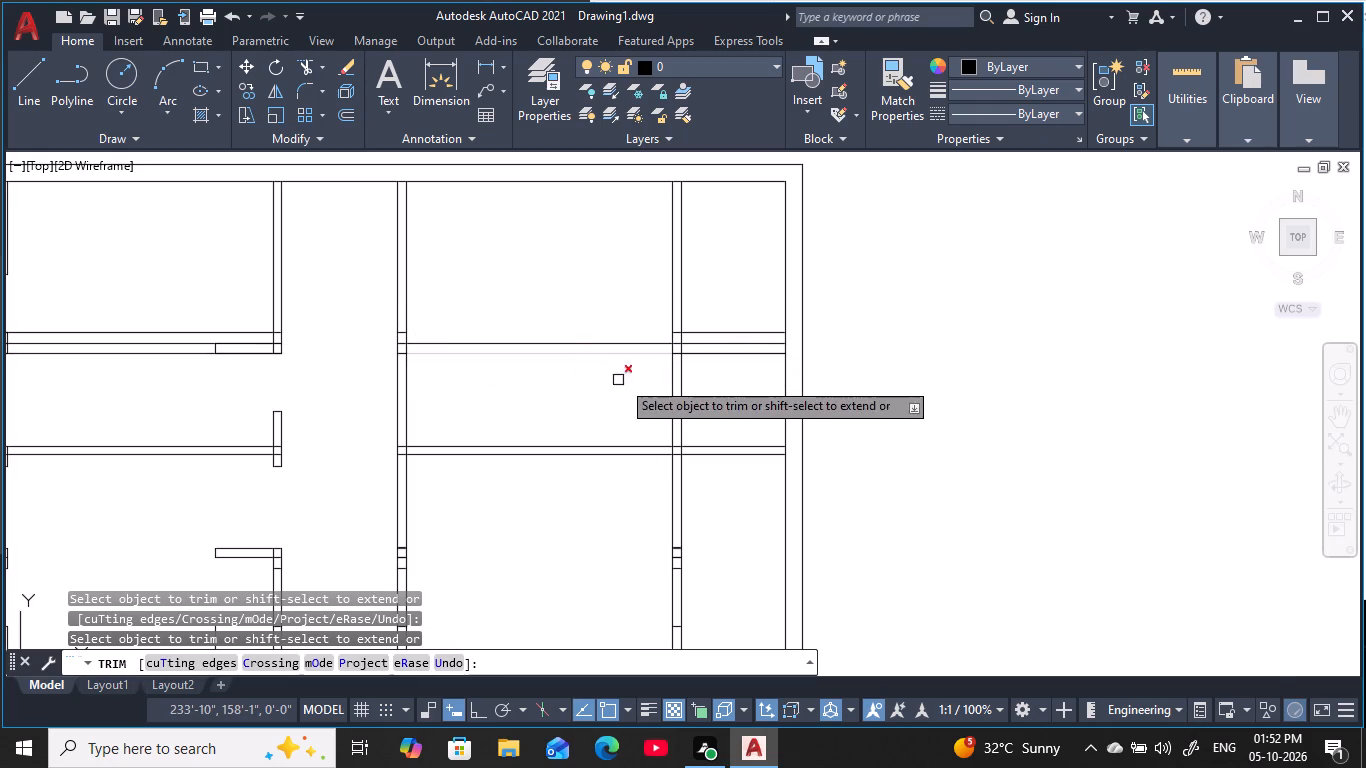
{"action": "key", "text": "Escape"}
{"action": "key", "text": "Escape"}
{"action": "key", "text": "Escape"}
{"action": "key", "text": "Escape"}
{"action": "key", "text": "Escape"}
{"action": "key", "text": "Escape"}
{"action": "key", "text": "Escape"}
{"action": "key", "text": "Escape"}
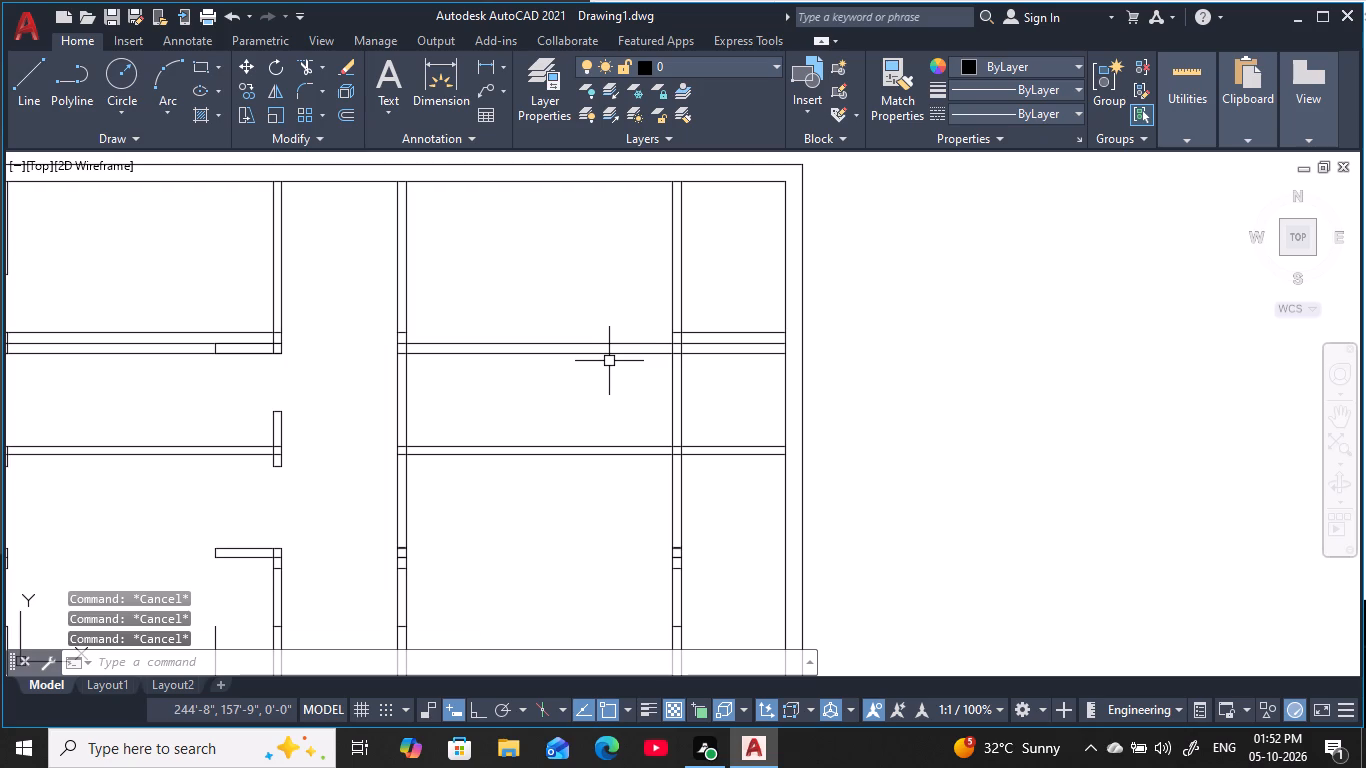
Offset the remaining 6" line segment beside the east exterior wall 2'6" to the north.
{"action": "type", "text": "o"}
{"action": "key", "text": "space"}
{"action": "type", "text": "2'6"}
{"action": "key", "text": "space"}
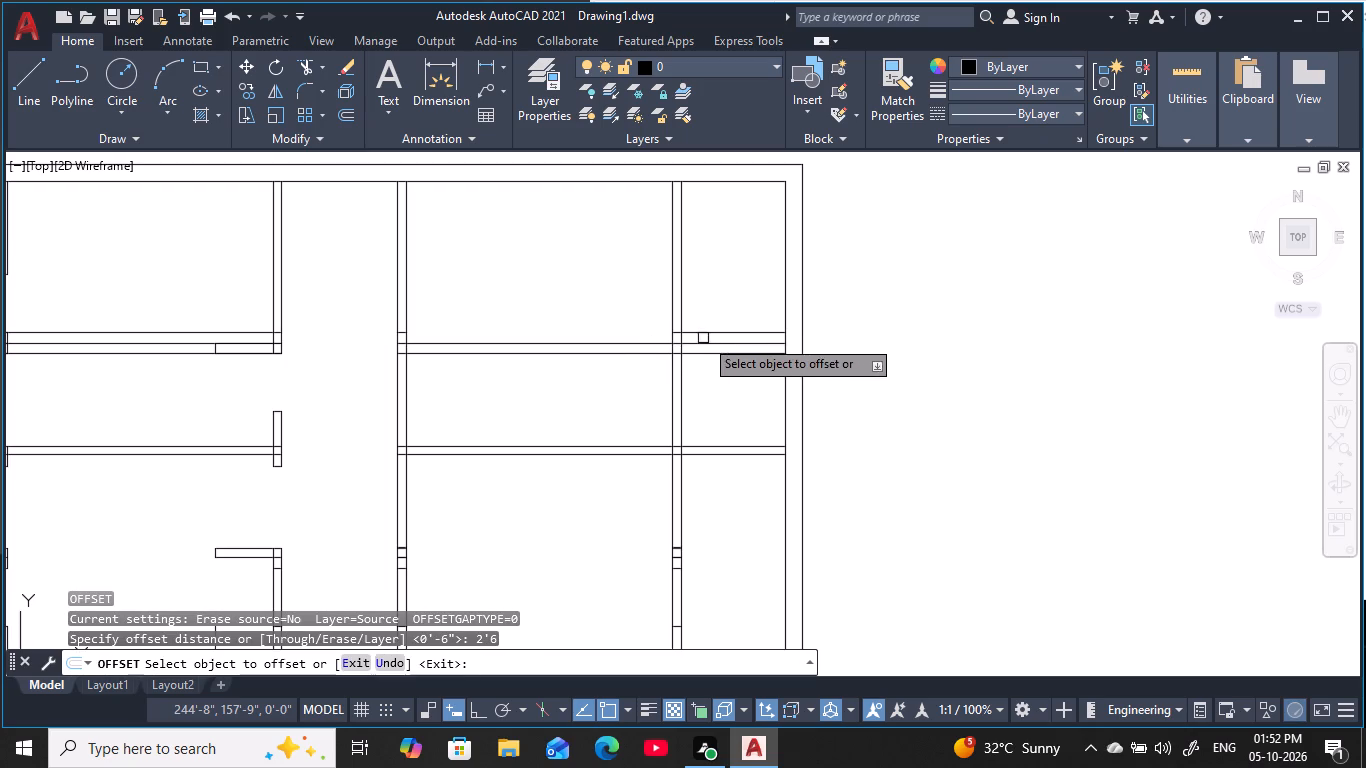
{"action": "left_click", "coordinate": [716, 333]}
{"action": "left_click", "coordinate": [743, 241]}
{"action": "key", "text": "Escape"}
{"action": "key", "text": "Escape"}
{"action": "key", "text": "Escape"}
{"action": "key", "text": "Escape"}
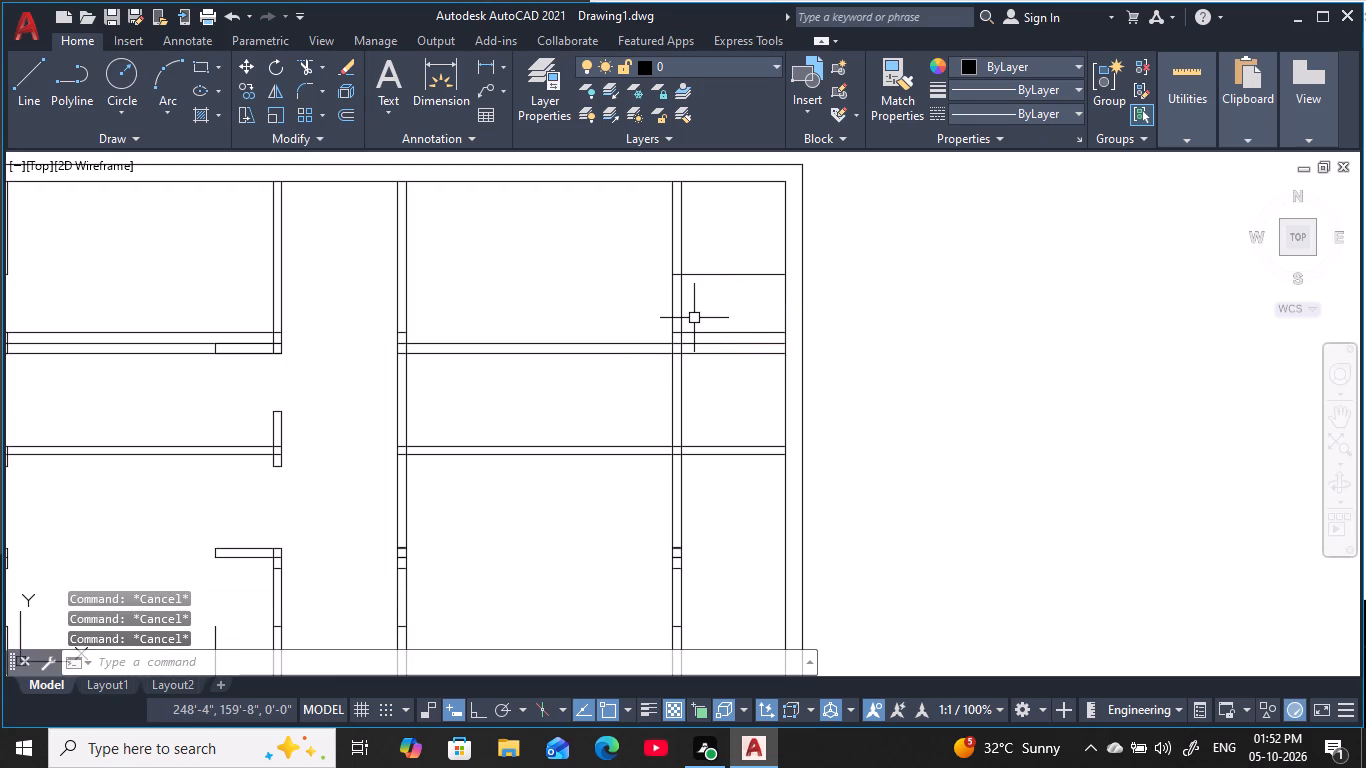
{"action": "key", "text": "Escape"}
{"action": "key", "text": "Escape"}
Trim the 2'6" door opening in the easternmost partition of the northeast room and remove both guide lines beside it.
{"action": "key", "text": "t"}
{"action": "key", "text": "r"}
{"action": "key", "text": "space"}
{"action": "left_click", "coordinate": [705, 311]}
{"action": "left_click", "coordinate": [615, 315]}
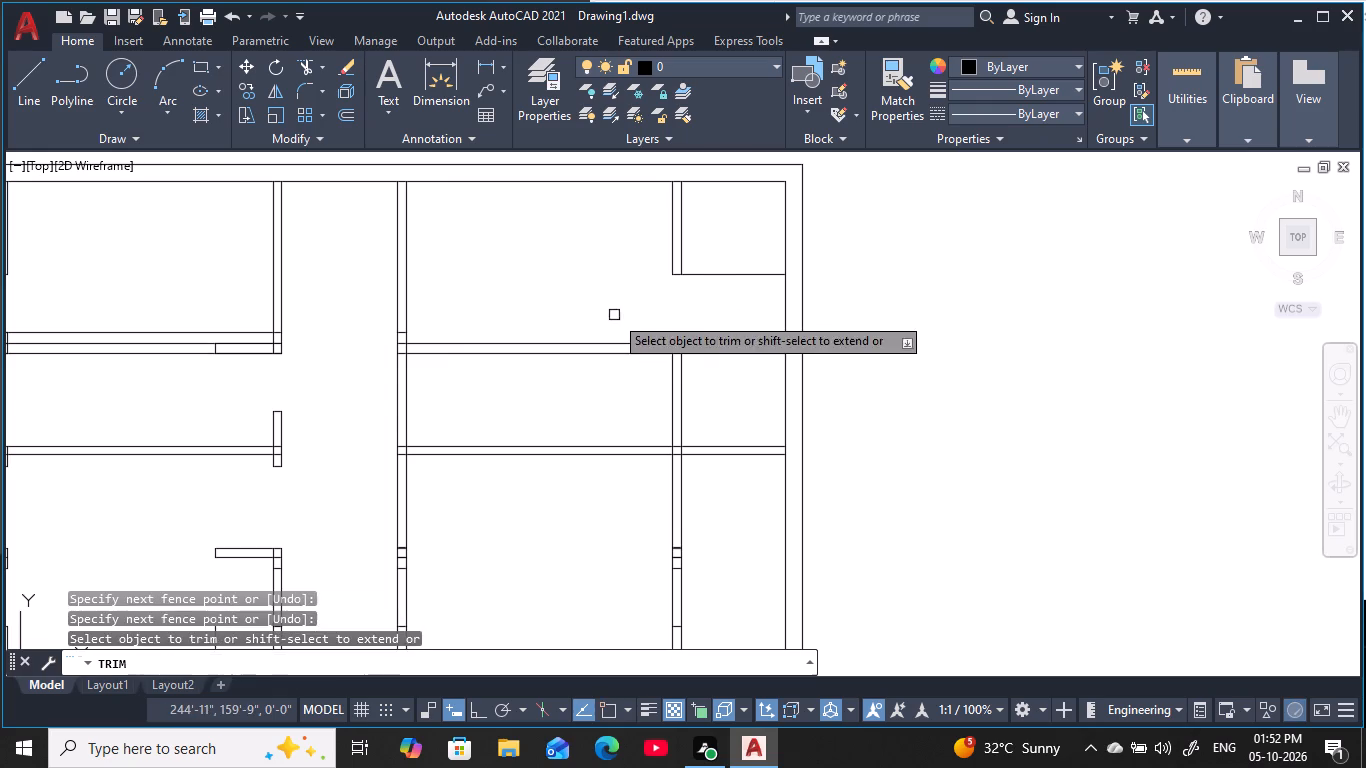
{"action": "left_click", "coordinate": [737, 281]}
{"action": "left_click", "coordinate": [738, 254]}
{"action": "left_click", "coordinate": [733, 330]}
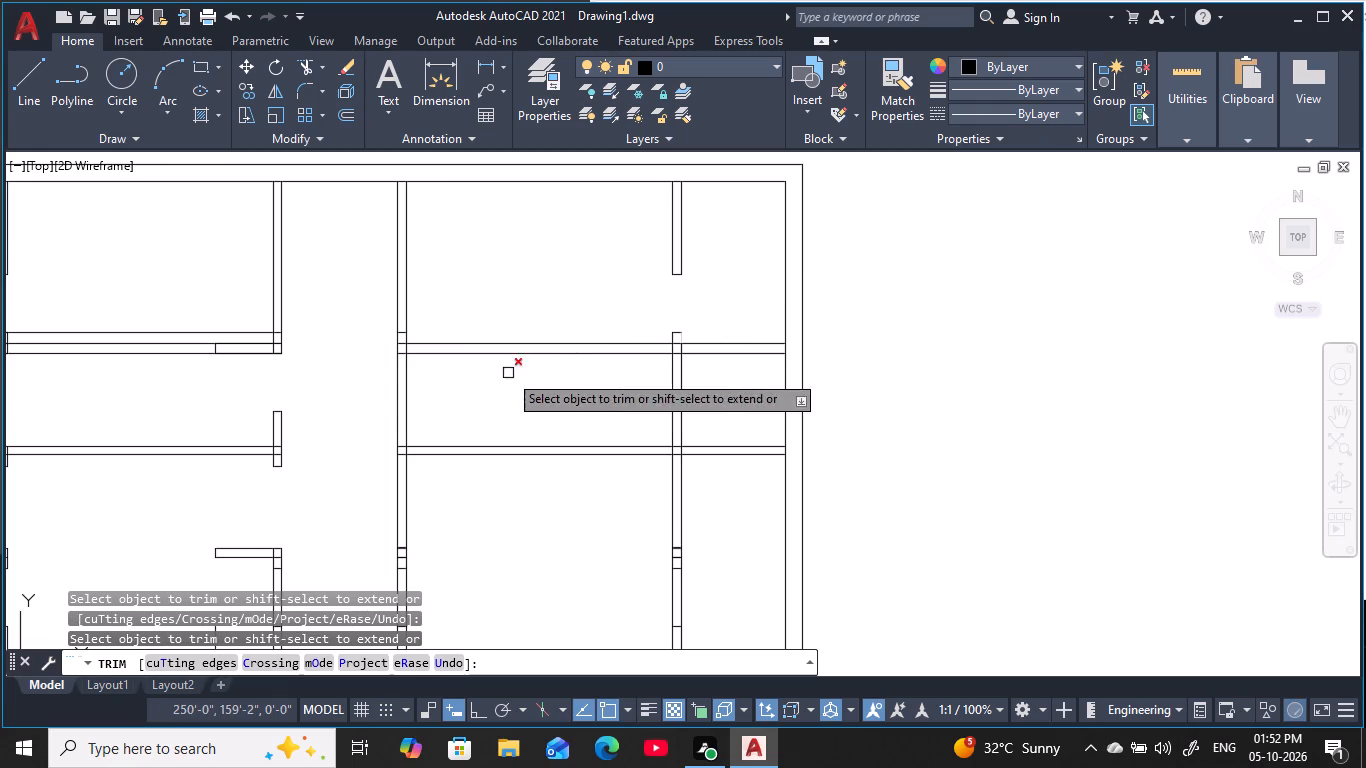
{"action": "key", "text": "Escape"}
{"action": "key", "text": "Escape"}
{"action": "key", "text": "Escape"}
{"action": "key", "text": "Escape"}
{"action": "key", "text": "Escape"}
{"action": "key", "text": "Escape"}
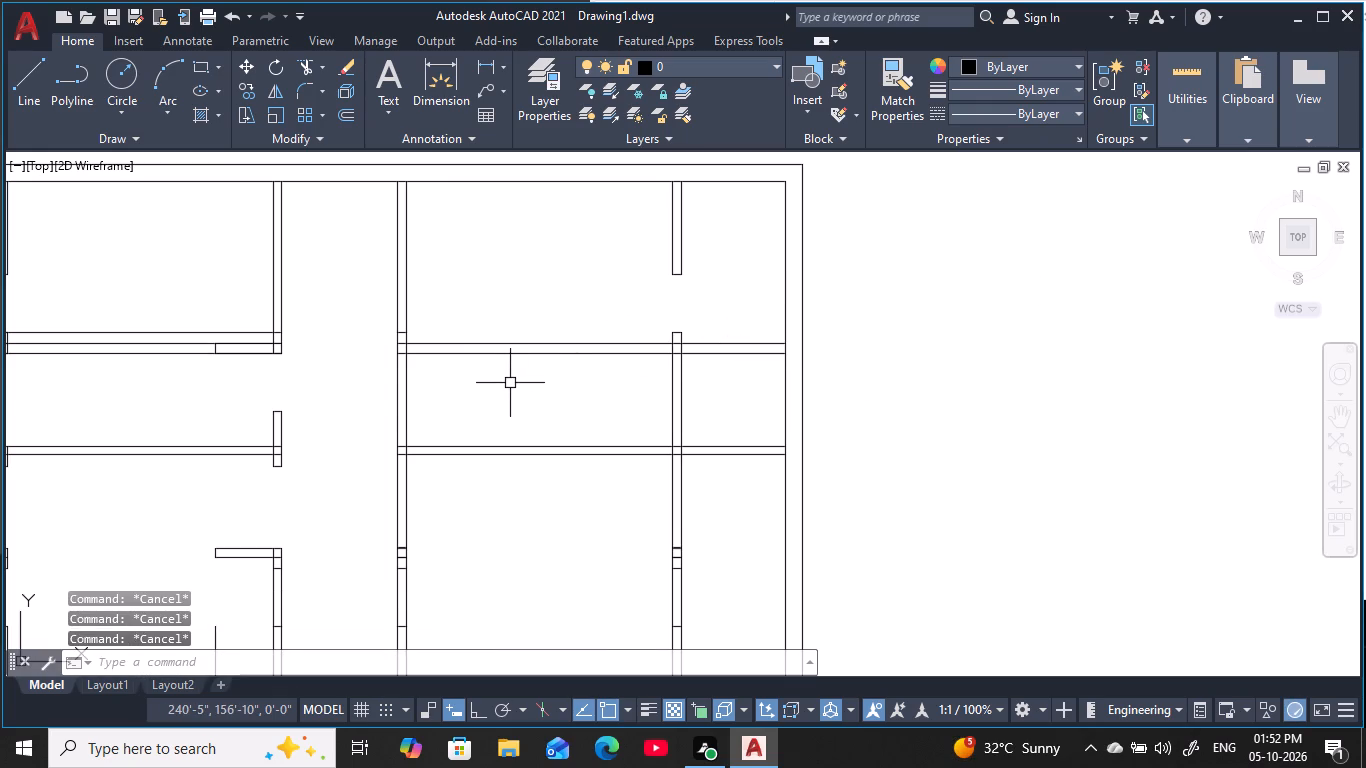
Offset the room-side line of the corridor's east wall in the northeast room 2'6" to the east.
{"action": "type", "text": "o"}
{"action": "key", "text": "space"}
{"action": "type", "text": "2'6"}
{"action": "key", "text": "space"}
{"action": "left_click", "coordinate": [407, 313]}
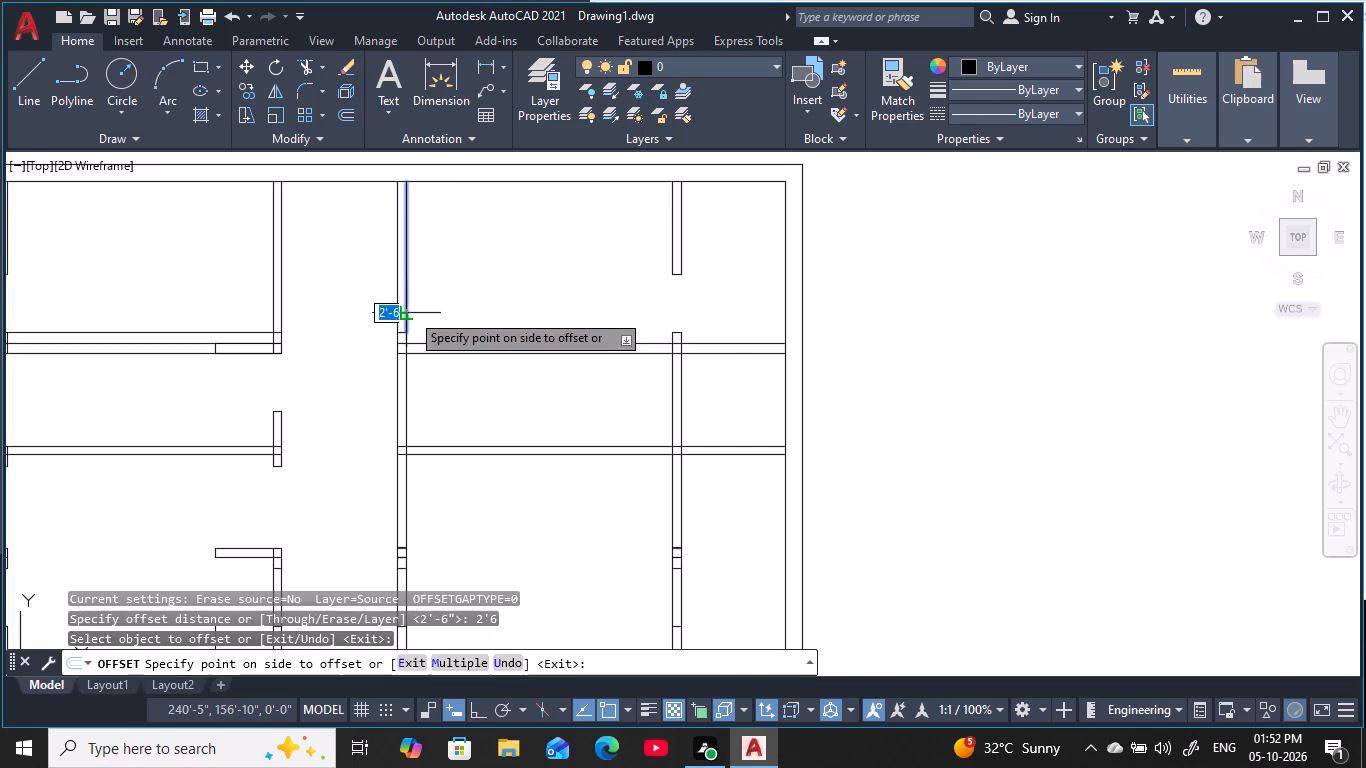
{"action": "left_click", "coordinate": [513, 299]}
{"action": "key", "text": "Escape"}
{"action": "key", "text": "Escape"}
{"action": "key", "text": "Escape"}
{"action": "key", "text": "Escape"}
{"action": "key", "text": "Escape"}
{"action": "key", "text": "Escape"}
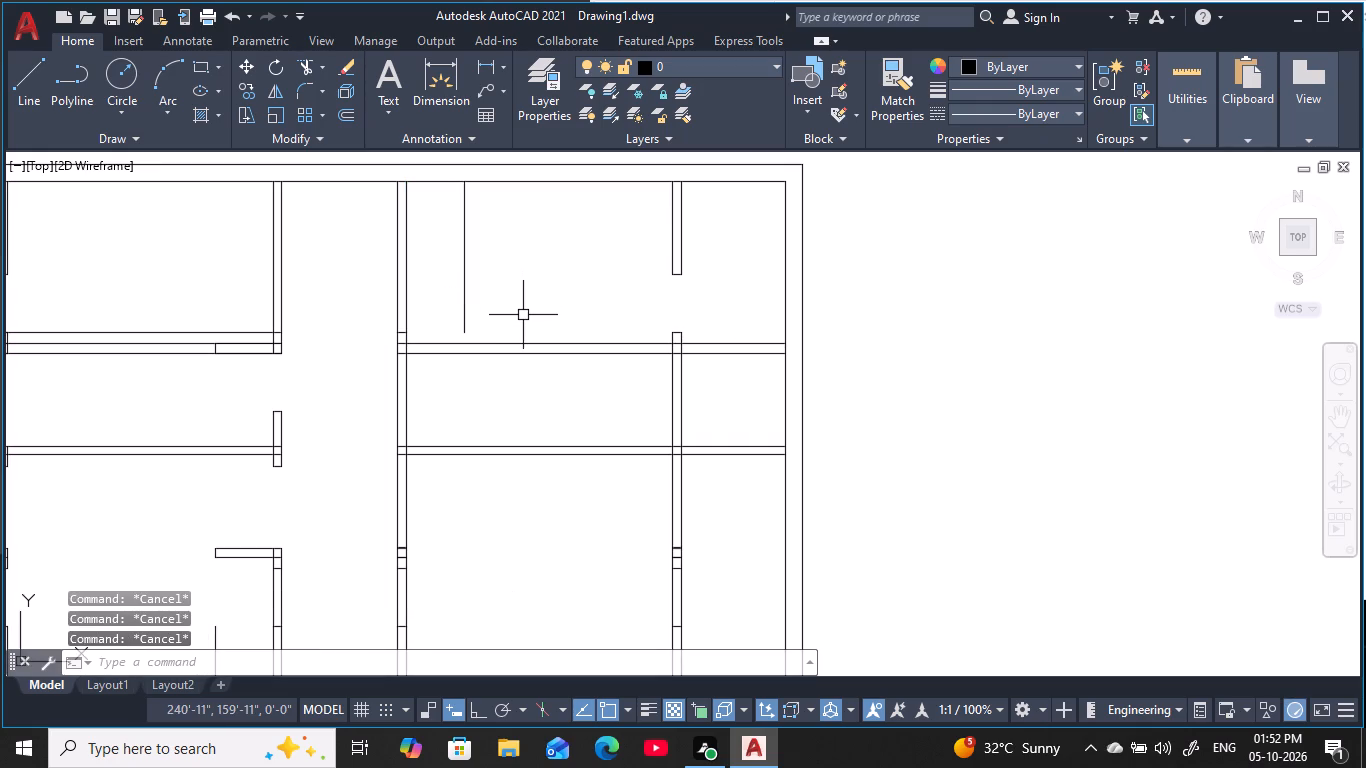
Extend the new 2'6" offset line south to the lower line of the northernmost cross partition.
{"action": "key", "text": "e"}
{"action": "key", "text": "x"}
{"action": "key", "text": "space"}
{"action": "left_click", "coordinate": [469, 299]}
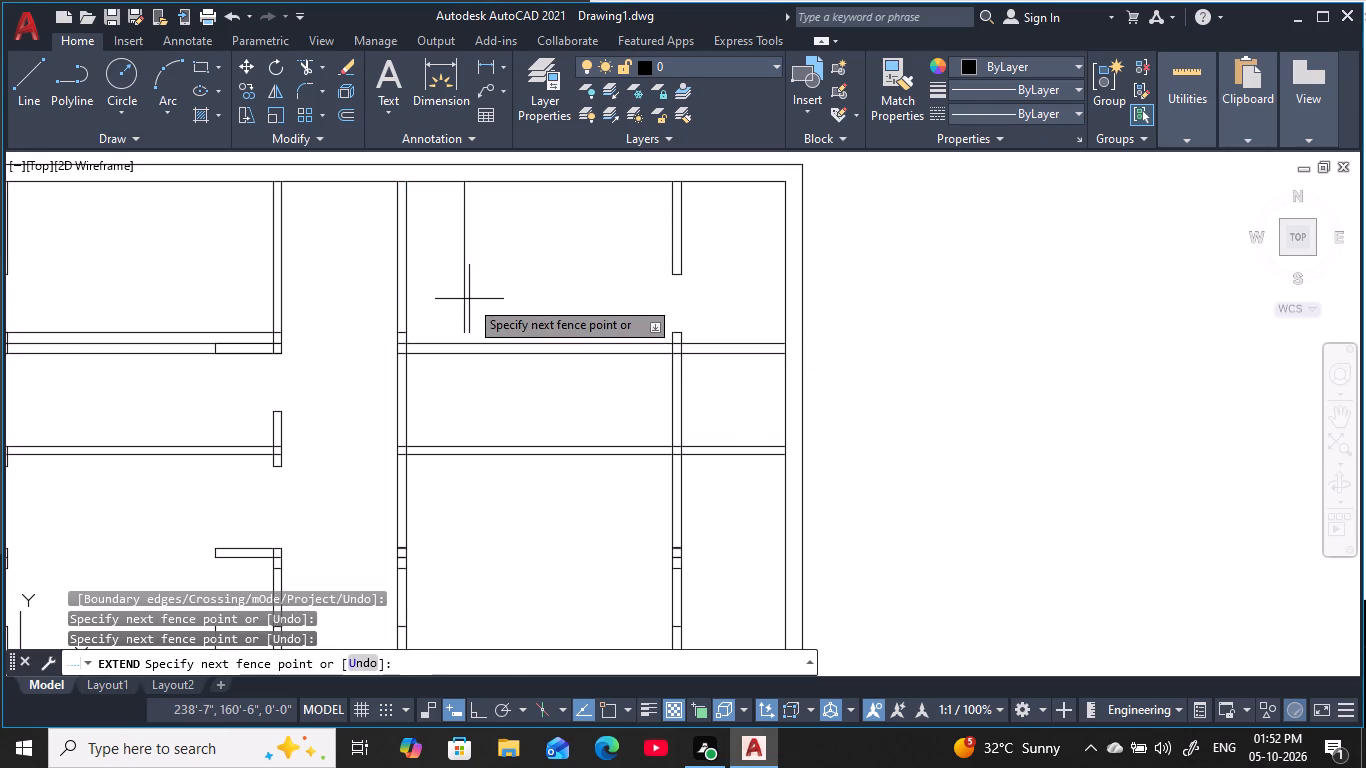
{"action": "left_click", "coordinate": [444, 311]}
{"action": "left_click", "coordinate": [463, 334]}
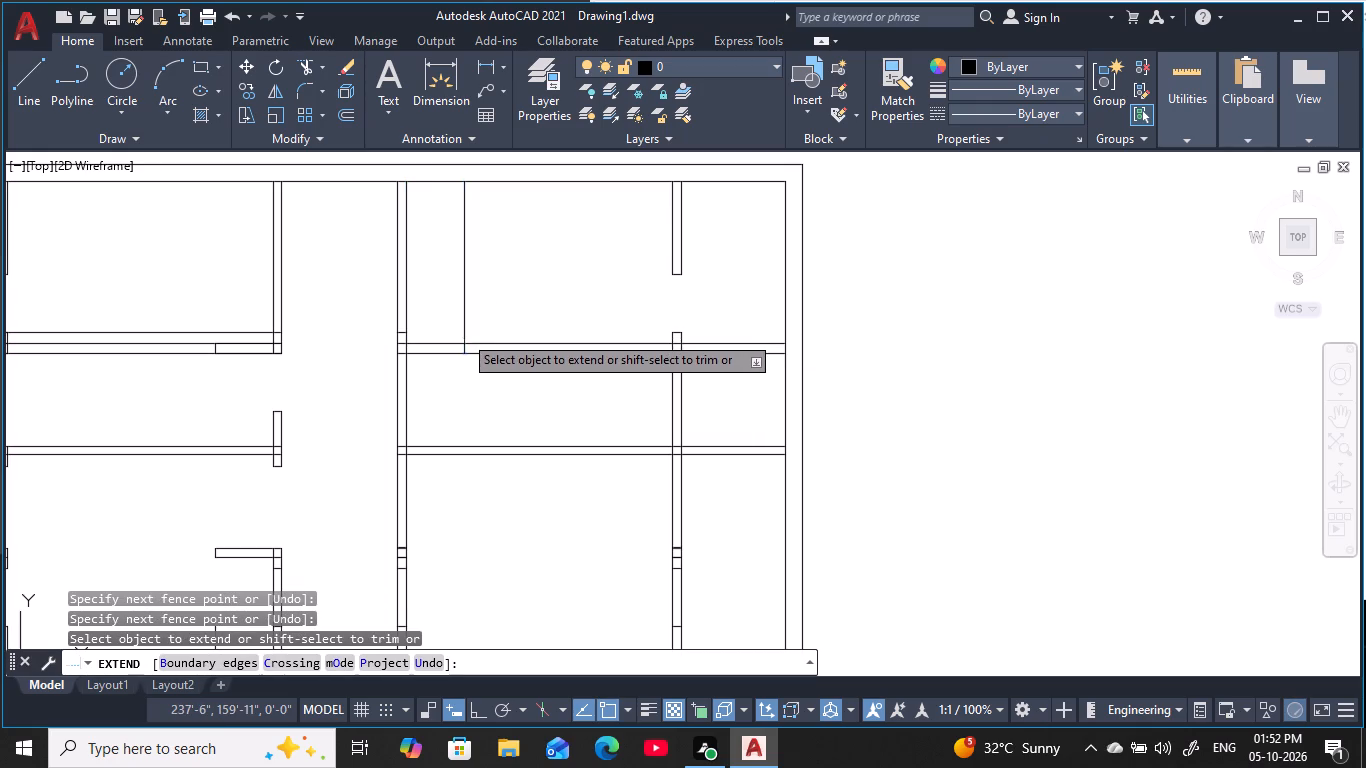
{"action": "key", "text": "Escape"}
{"action": "key", "text": "Escape"}
{"action": "key", "text": "Escape"}
{"action": "key", "text": "Escape"}
{"action": "key", "text": "Escape"}
{"action": "key", "text": "Escape"}
{"action": "key", "text": "Escape"}
Trim the northernmost cross partition between the 2'6" offset line and the easternmost partition.
{"action": "type", "text": "tr"}
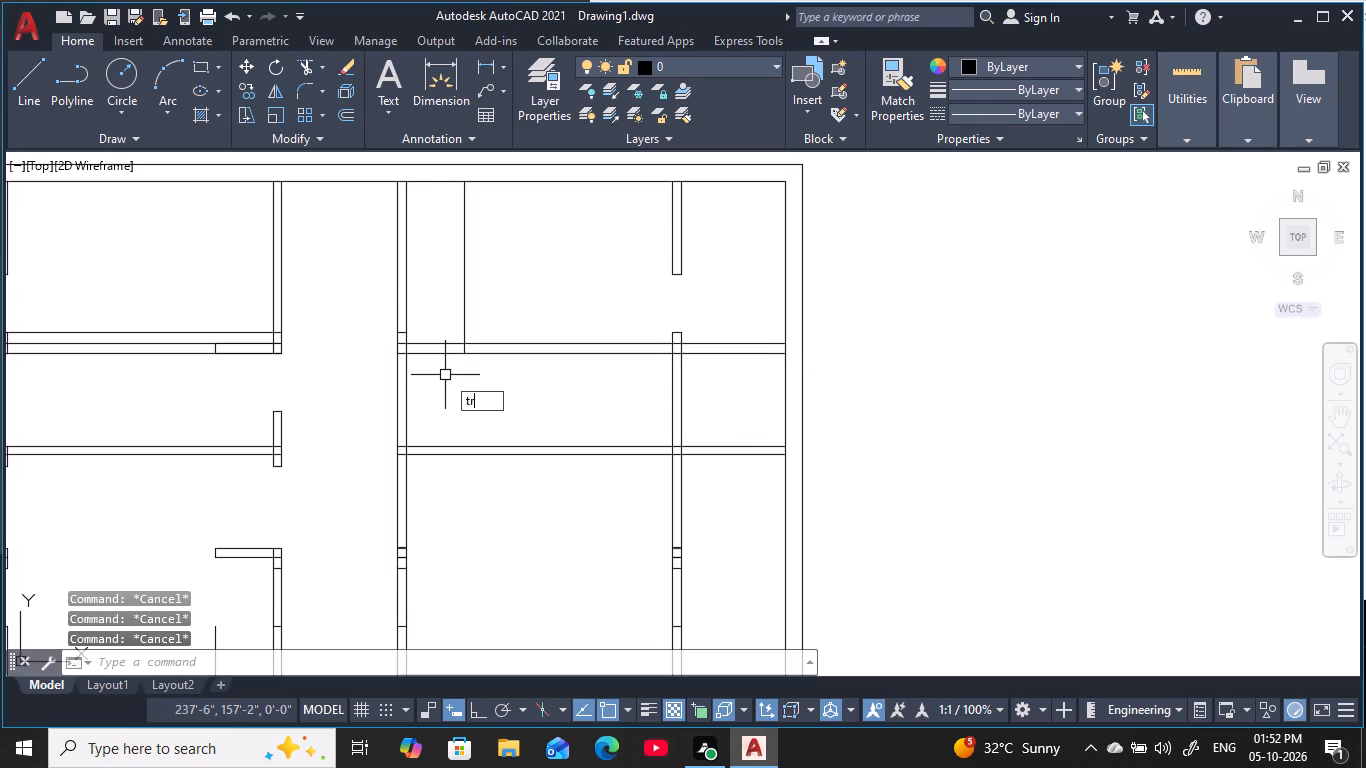
{"action": "key", "text": "space"}
{"action": "left_click", "coordinate": [590, 371]}
{"action": "left_click", "coordinate": [567, 269]}
{"action": "middle_click_drag", "start_coordinate": [545, 394], "coordinate": [549, 339]}
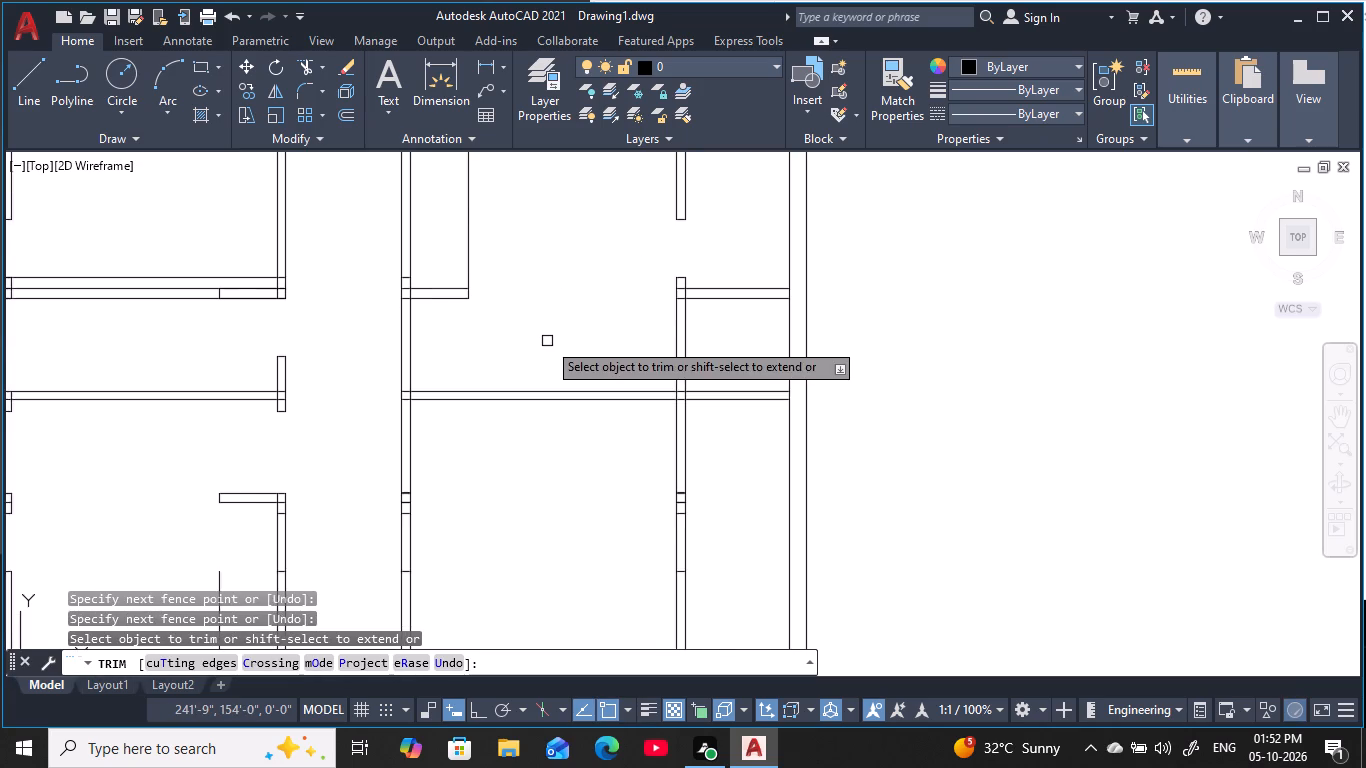
{"action": "scroll", "coordinate": [547, 341], "scroll_direction": "down", "scroll_amount": 1}
{"action": "middle_click_drag", "start_coordinate": [548, 345], "coordinate": [542, 372]}
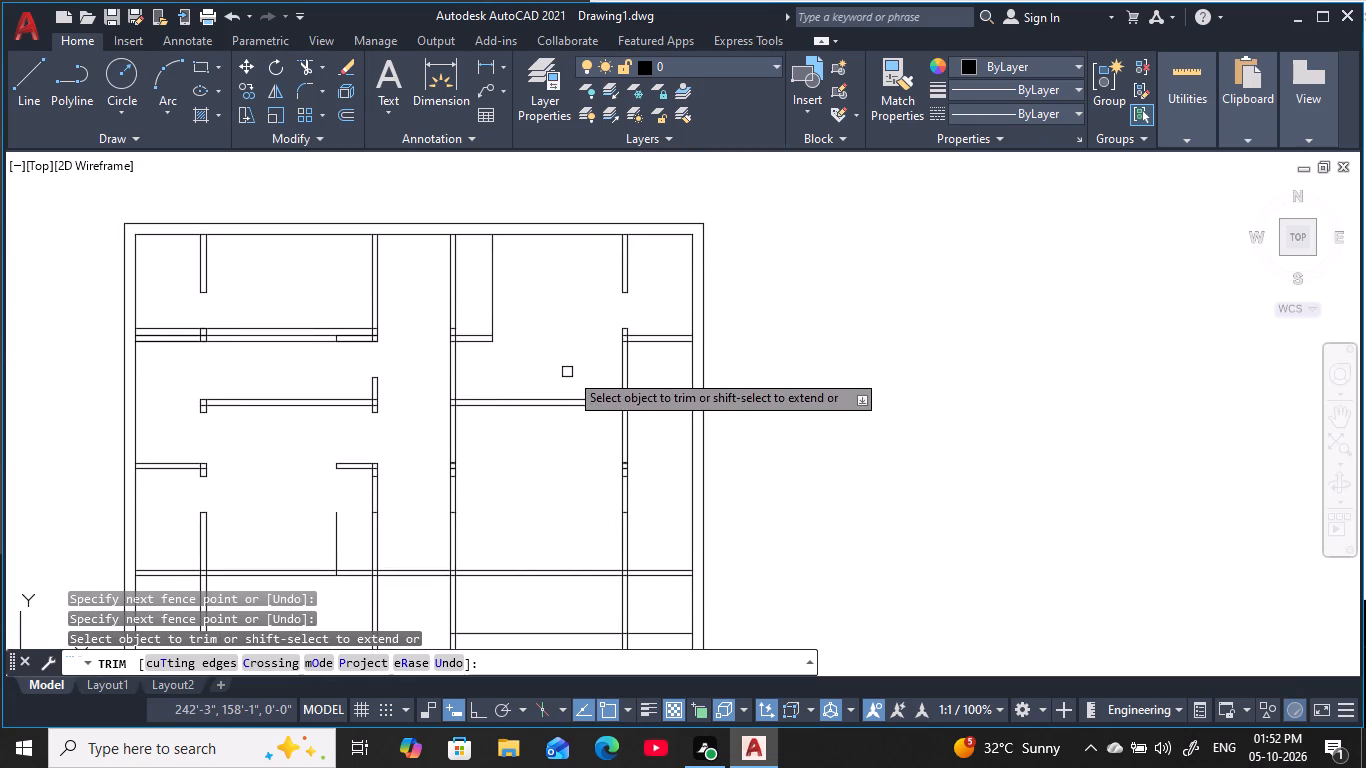
Trim the easternmost partition between the northernmost and second cross partitions.
{"action": "left_click", "coordinate": [647, 368]}
{"action": "left_click", "coordinate": [573, 374]}
{"action": "middle_click_drag", "start_coordinate": [579, 375], "coordinate": [656, 327]}
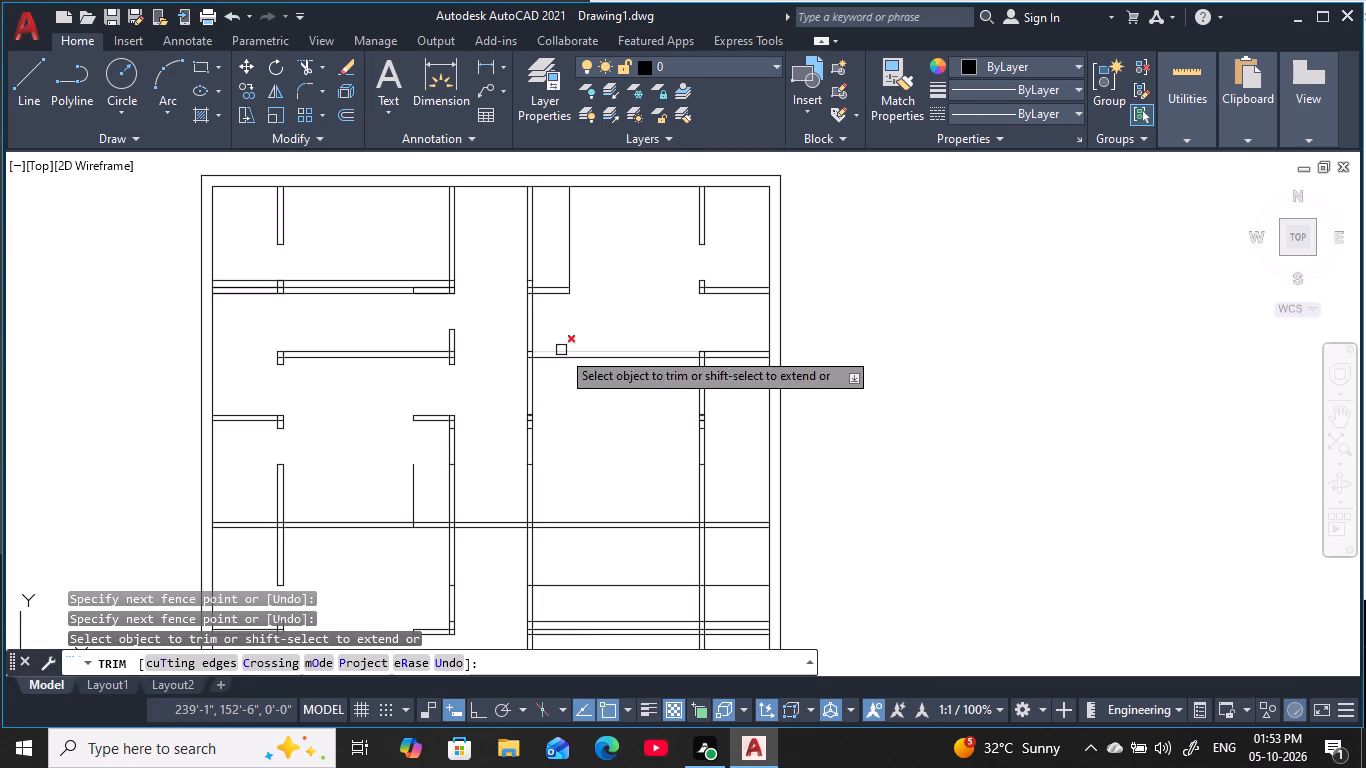
{"action": "key", "text": "Escape"}
{"action": "key", "text": "Escape"}
{"action": "key", "text": "Escape"}
{"action": "key", "text": "Escape"}
{"action": "key", "text": "Escape"}
{"action": "key", "text": "Escape"}
{"action": "key", "text": "Escape"}
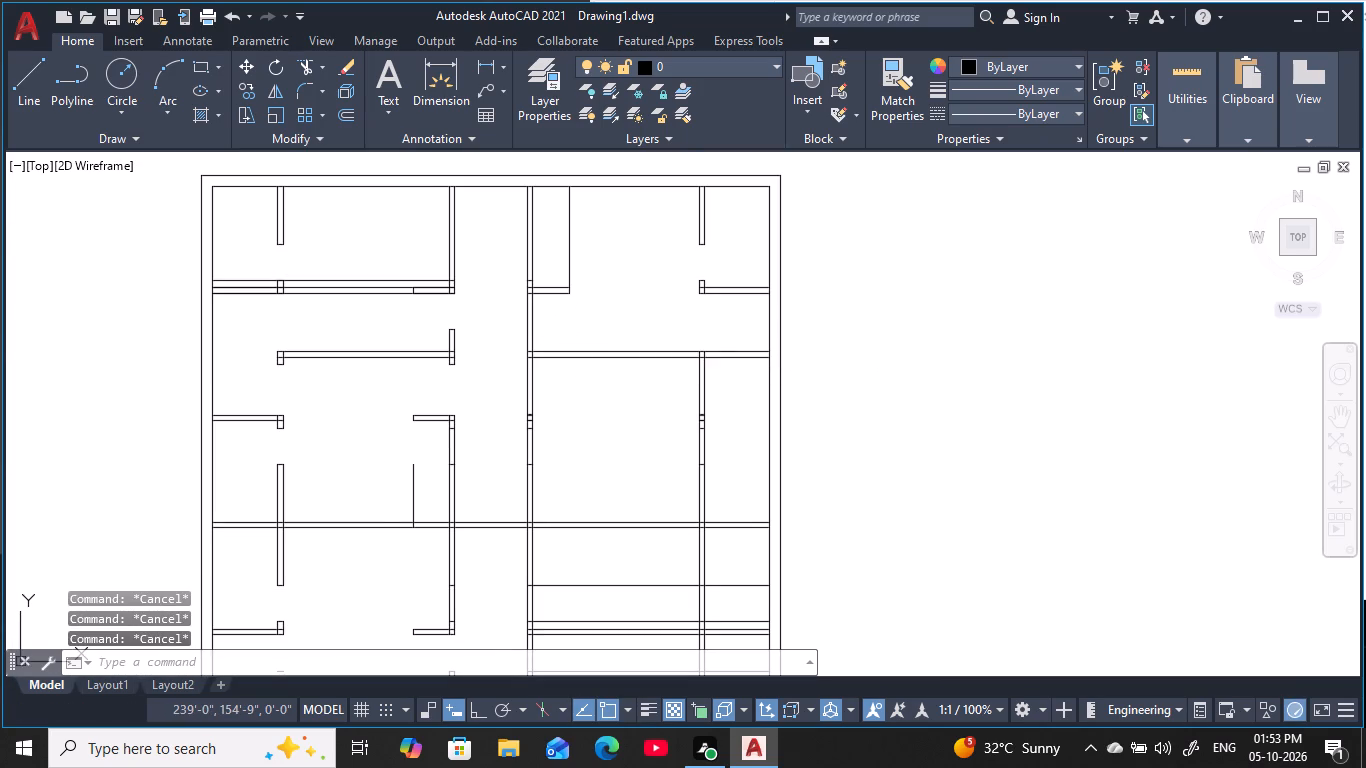
Offset the upper line of the second cross partition east of the corridor 18" to the north.
{"action": "key", "text": "o"}
{"action": "key", "text": "space"}
{"action": "type", "text": "18"}
{"action": "key", "text": "space"}
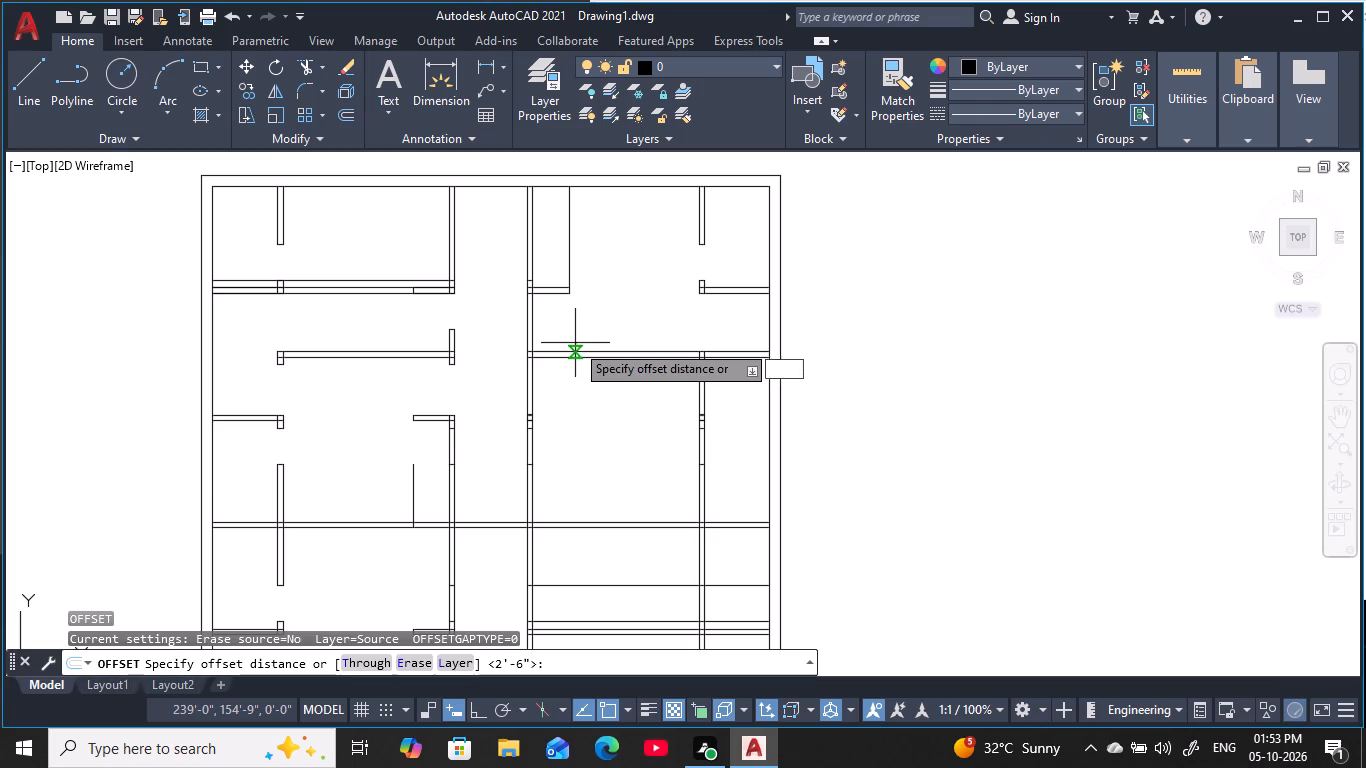
{"action": "left_click", "coordinate": [574, 350]}
{"action": "left_click", "coordinate": [576, 318]}
{"action": "key", "text": "Escape"}
{"action": "key", "text": "Escape"}
{"action": "key", "text": "Escape"}
{"action": "key", "text": "Escape"}
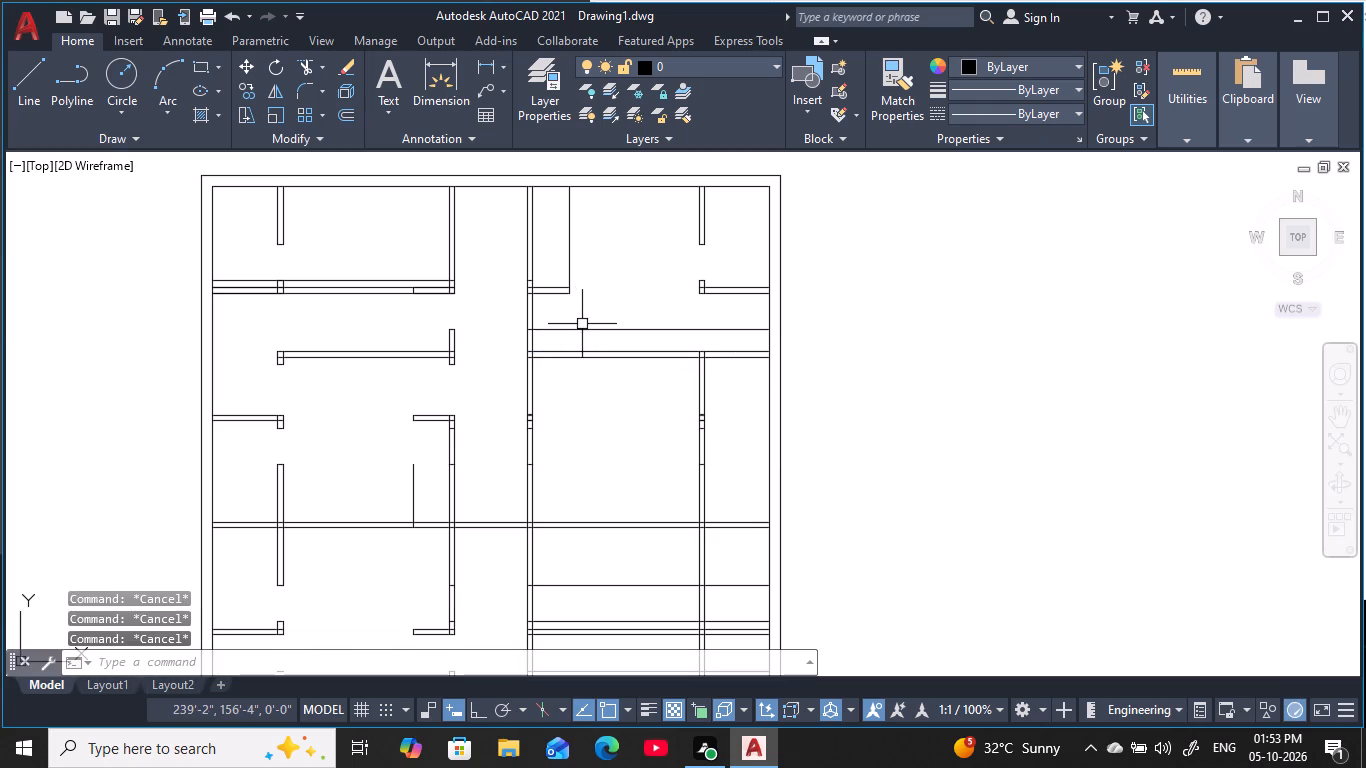
{"action": "key", "text": "Escape"}
{"action": "key", "text": "Escape"}
{"action": "key", "text": "Escape"}
Trim the corridor's east wall between the northernmost cross partition and the 18" offset line, and remove that guide line.
{"action": "type", "text": "tr"}
{"action": "key", "text": "space"}
{"action": "left_click", "coordinate": [549, 324]}
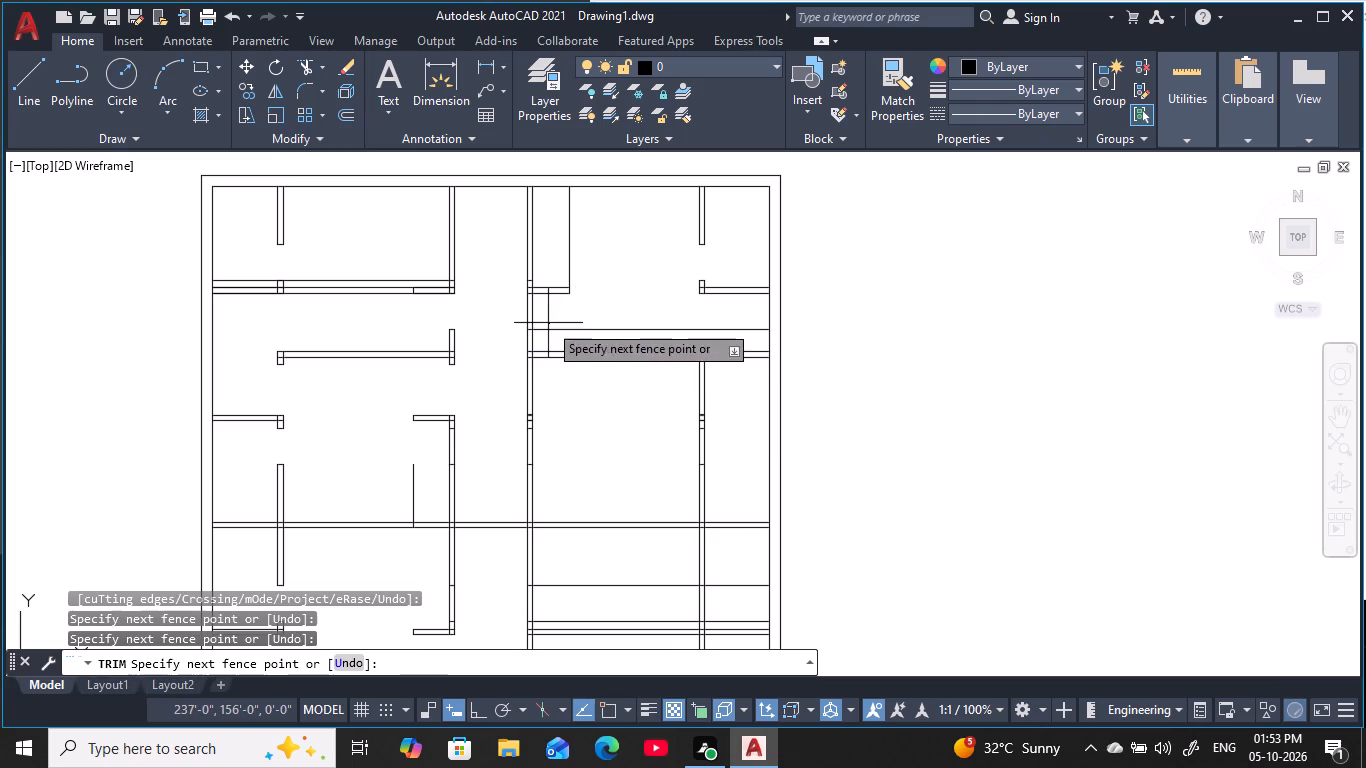
{"action": "left_click", "coordinate": [505, 320]}
{"action": "left_click", "coordinate": [566, 335]}
{"action": "left_click", "coordinate": [558, 316]}
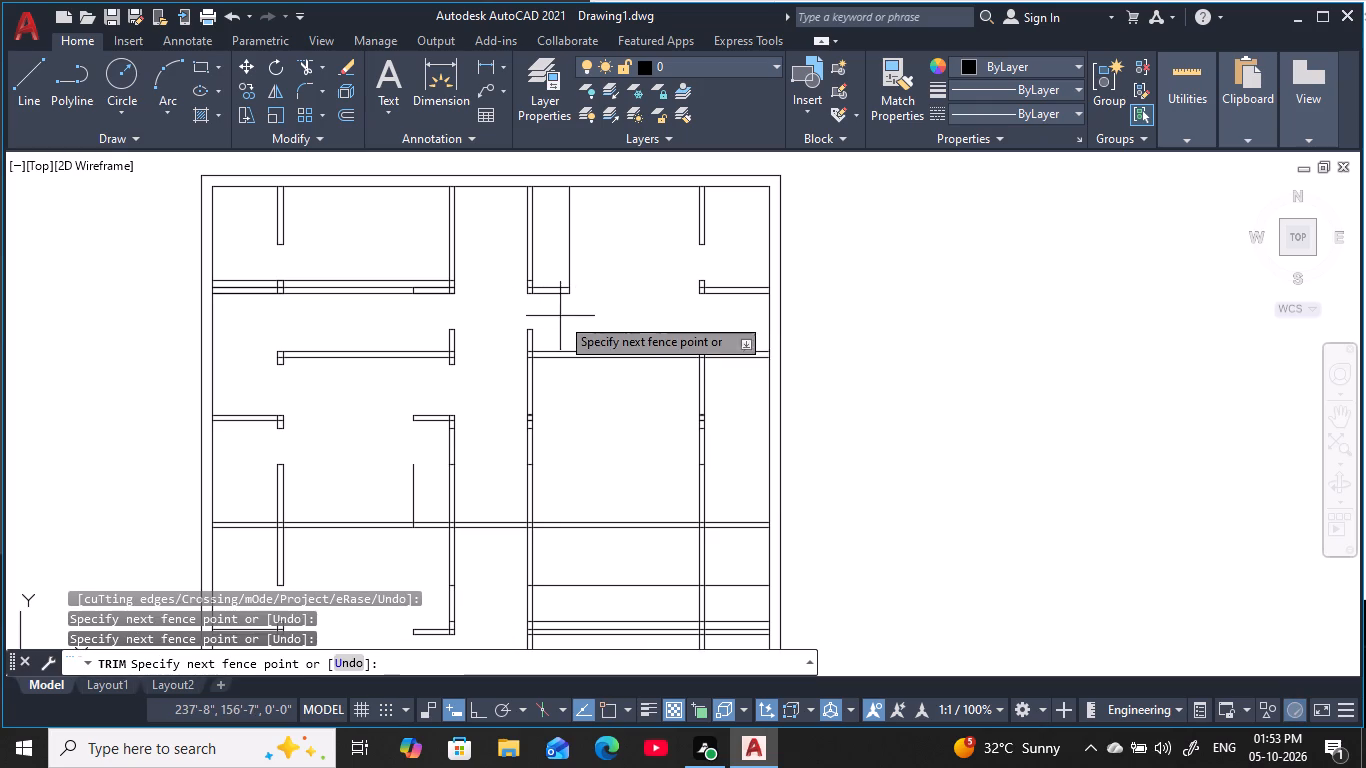
{"action": "key", "text": "Escape"}
{"action": "key", "text": "Escape"}
{"action": "key", "text": "Escape"}
{"action": "key", "text": "Escape"}
{"action": "key", "text": "Escape"}
{"action": "key", "text": "Escape"}
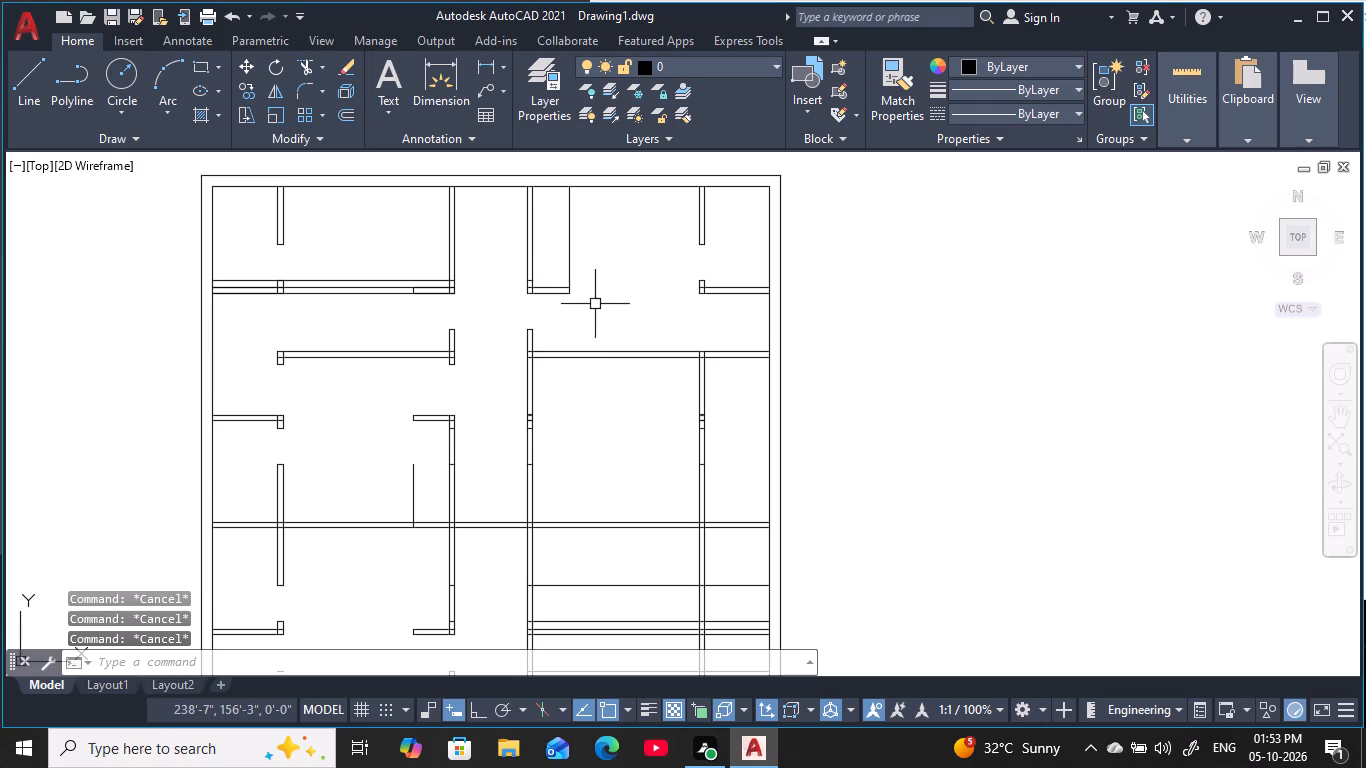
{"action": "key", "text": "Escape"}
{"action": "key", "text": "Escape"}
Trim away the 2'6" vertical guide line above the cross partition stub in the northeast room.
{"action": "key", "text": "t"}
{"action": "type", "text": "r"}
{"action": "key", "text": "space"}
{"action": "left_click", "coordinate": [584, 258]}
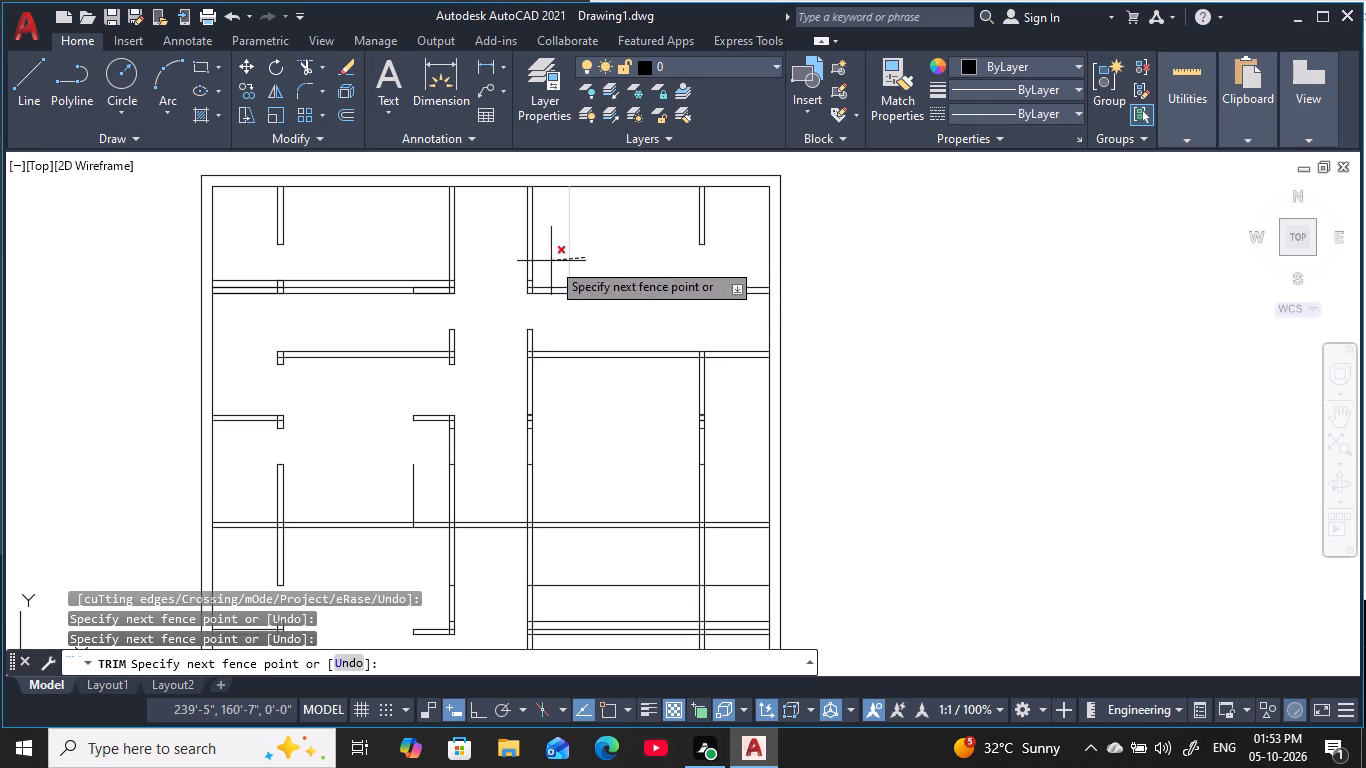
{"action": "left_click", "coordinate": [551, 261]}
West of the corridor, trim the 6" guide line and the northernmost cross partition's opening between the westernmost partition and the short stub.
{"action": "scroll", "coordinate": [395, 319], "scroll_direction": "up", "scroll_amount": 2}
{"action": "middle_click_drag", "start_coordinate": [392, 306], "coordinate": [561, 385]}
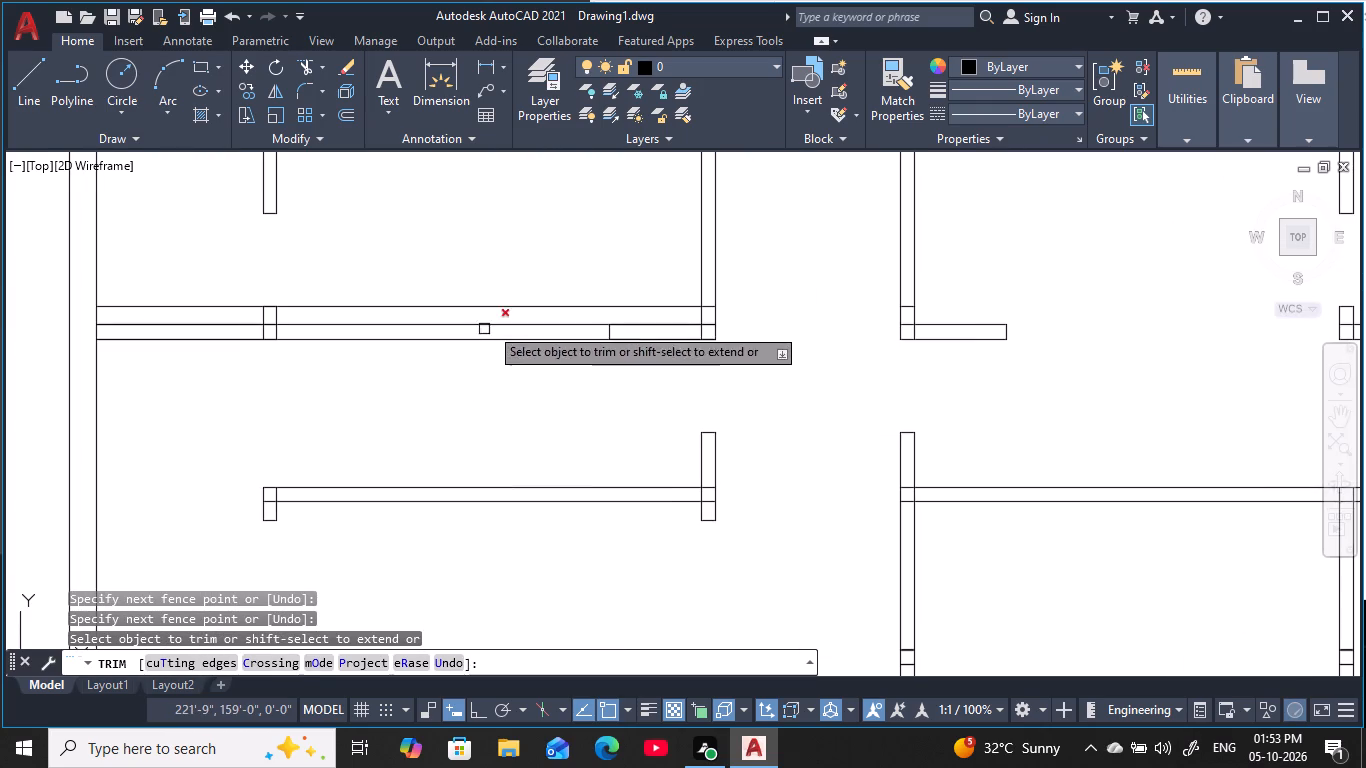
{"action": "left_click", "coordinate": [507, 304]}
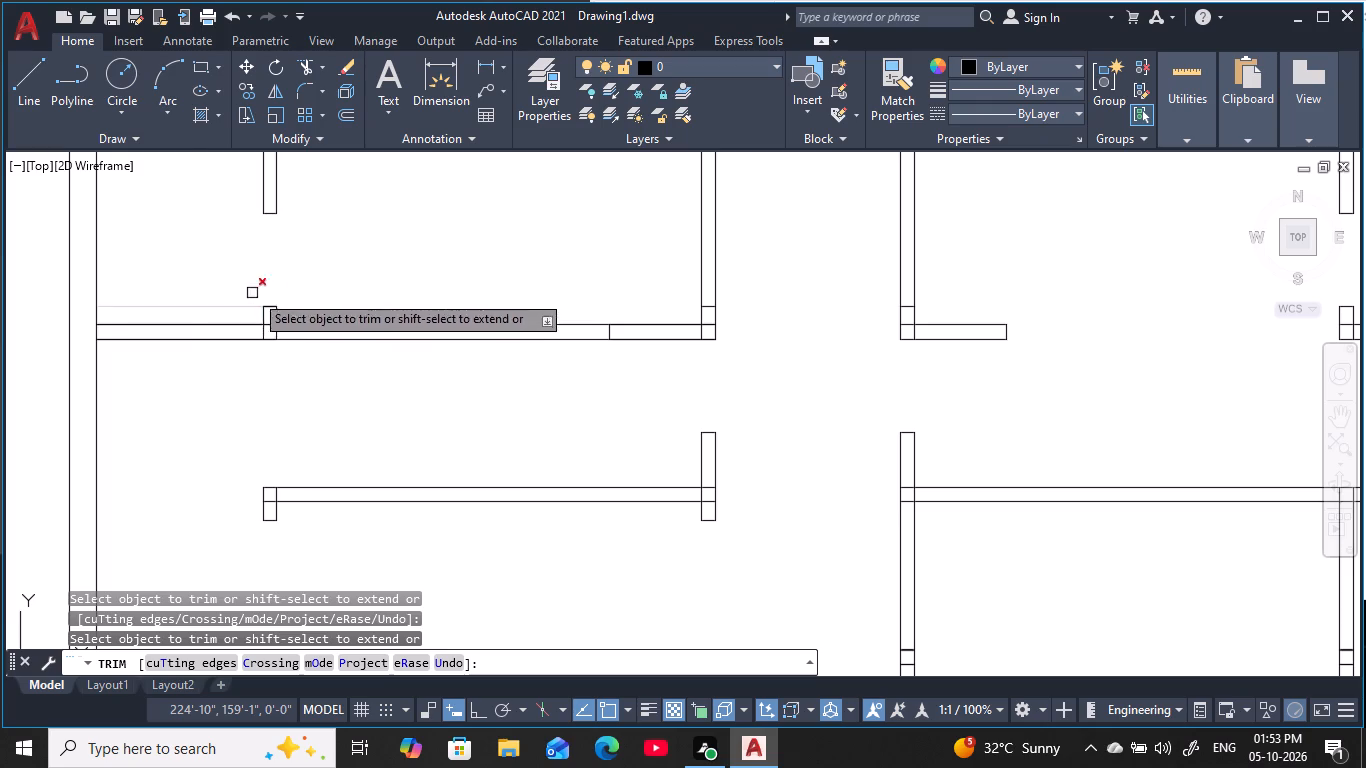
{"action": "scroll", "coordinate": [393, 286], "scroll_direction": "down", "scroll_amount": 2}
{"action": "middle_click_drag", "start_coordinate": [415, 287], "coordinate": [414, 320]}
{"action": "left_click", "coordinate": [434, 323]}
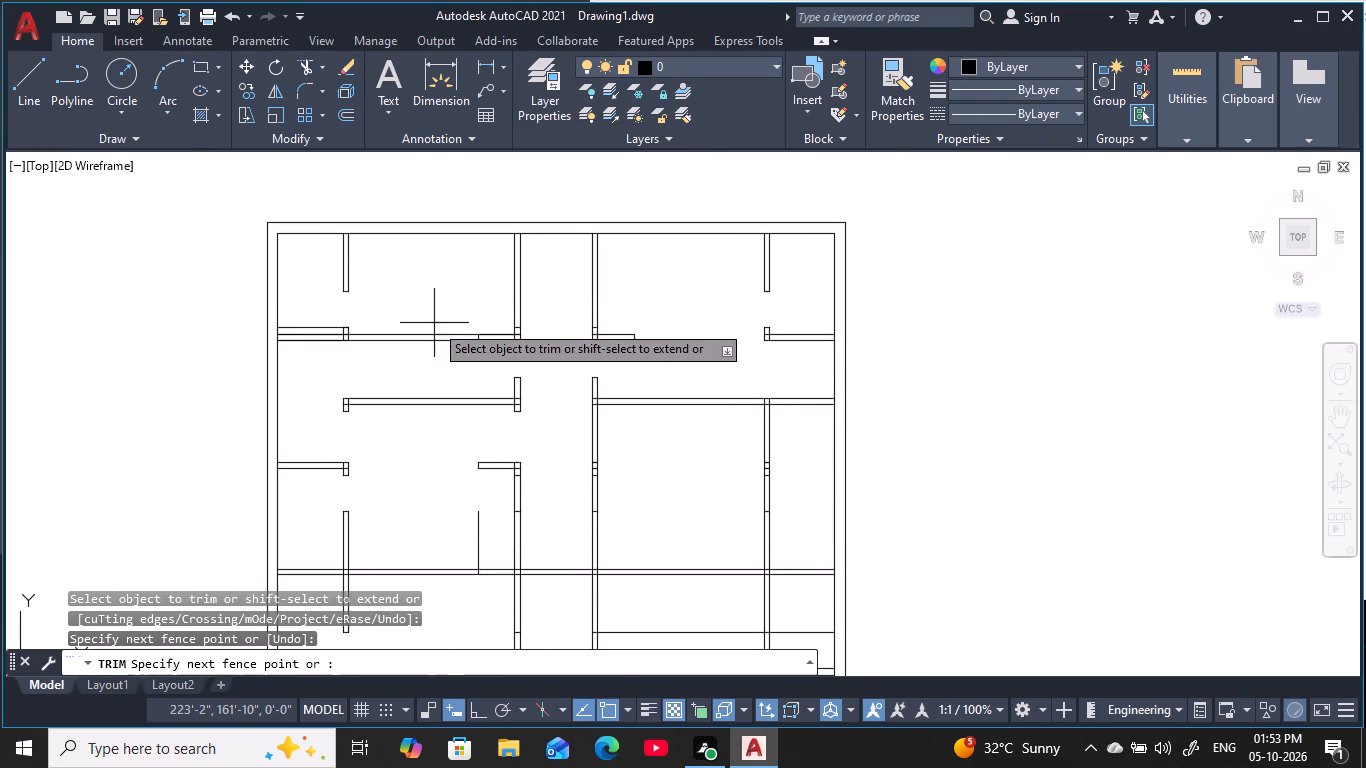
{"action": "left_click", "coordinate": [435, 370]}
{"action": "middle_click_drag", "start_coordinate": [438, 370], "coordinate": [464, 348]}
Trim the leftover 6" guide line between the west exterior wall and the westernmost partition.
{"action": "scroll", "coordinate": [346, 324], "scroll_direction": "up", "scroll_amount": 3}
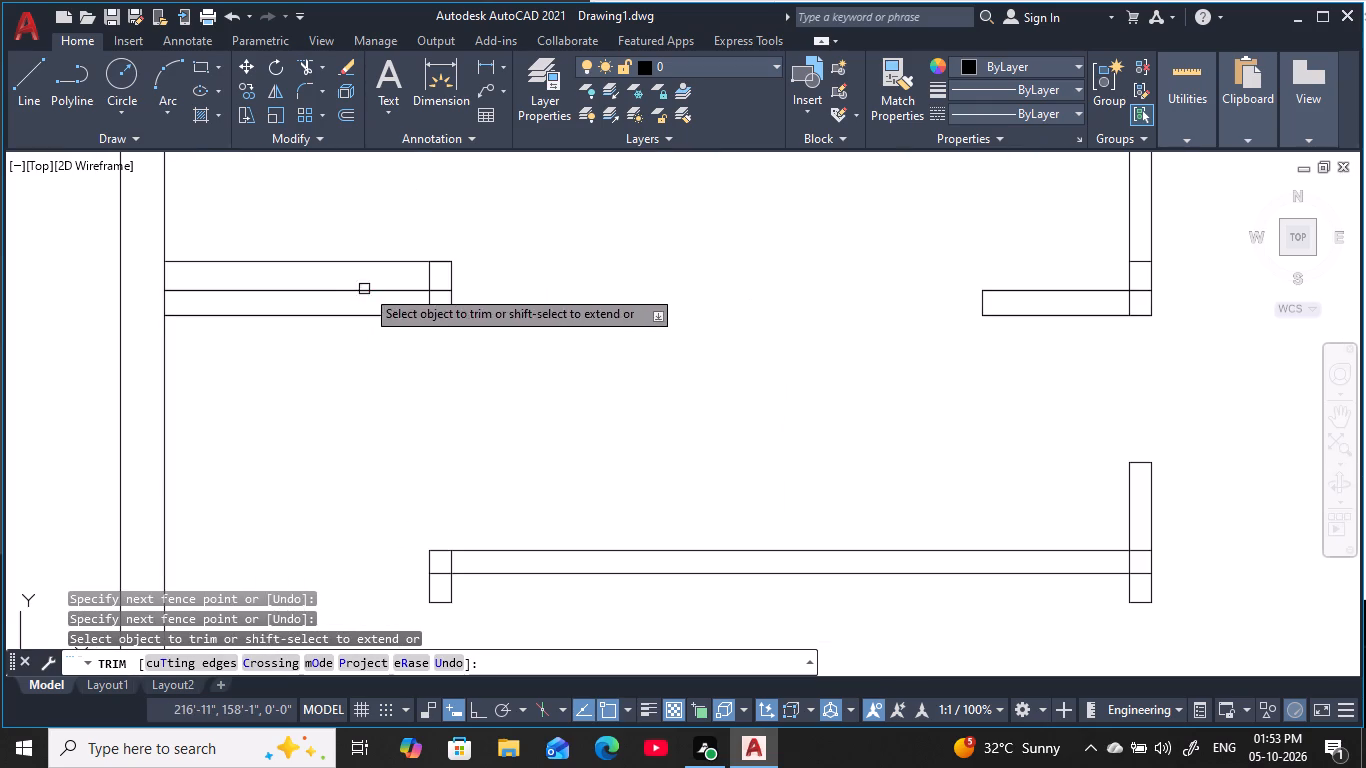
{"action": "left_click", "coordinate": [371, 277]}
{"action": "left_click", "coordinate": [350, 245]}
{"action": "scroll", "coordinate": [507, 225], "scroll_direction": "down", "scroll_amount": 2}
{"action": "middle_click_drag", "start_coordinate": [528, 230], "coordinate": [482, 318]}
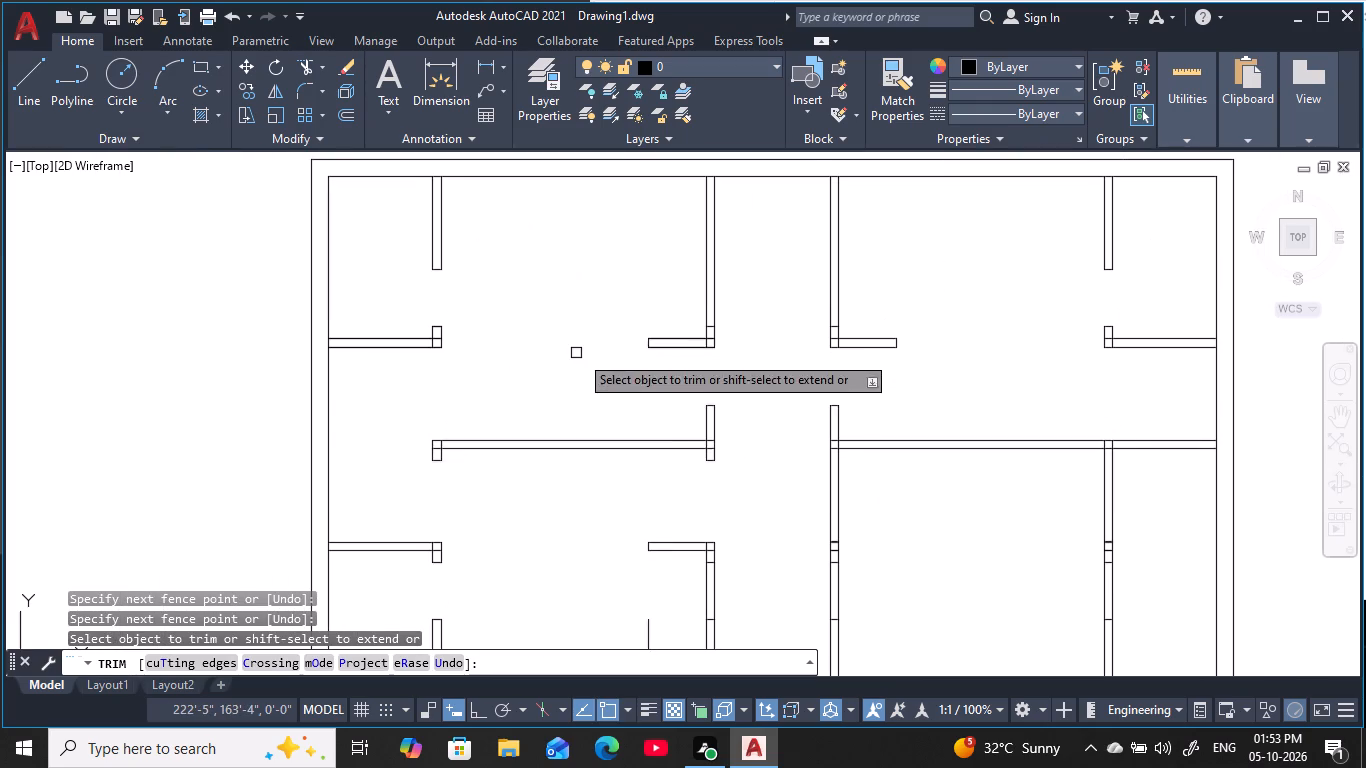
{"action": "middle_click_drag", "start_coordinate": [705, 372], "coordinate": [599, 332]}
{"action": "middle_click_drag", "start_coordinate": [786, 335], "coordinate": [657, 301]}
{"action": "key", "text": "Escape"}
{"action": "key", "text": "Escape"}
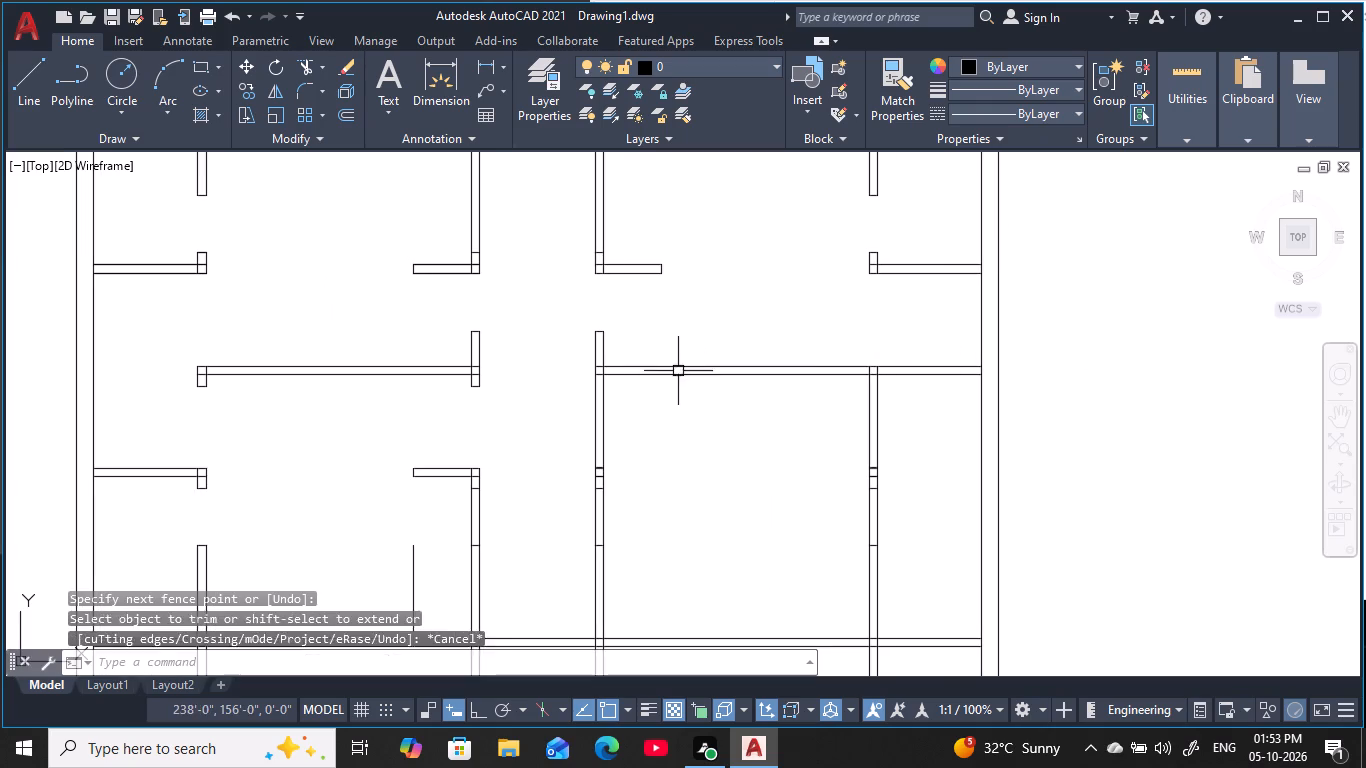
{"action": "key", "text": "Escape"}
{"action": "key", "text": "Escape"}
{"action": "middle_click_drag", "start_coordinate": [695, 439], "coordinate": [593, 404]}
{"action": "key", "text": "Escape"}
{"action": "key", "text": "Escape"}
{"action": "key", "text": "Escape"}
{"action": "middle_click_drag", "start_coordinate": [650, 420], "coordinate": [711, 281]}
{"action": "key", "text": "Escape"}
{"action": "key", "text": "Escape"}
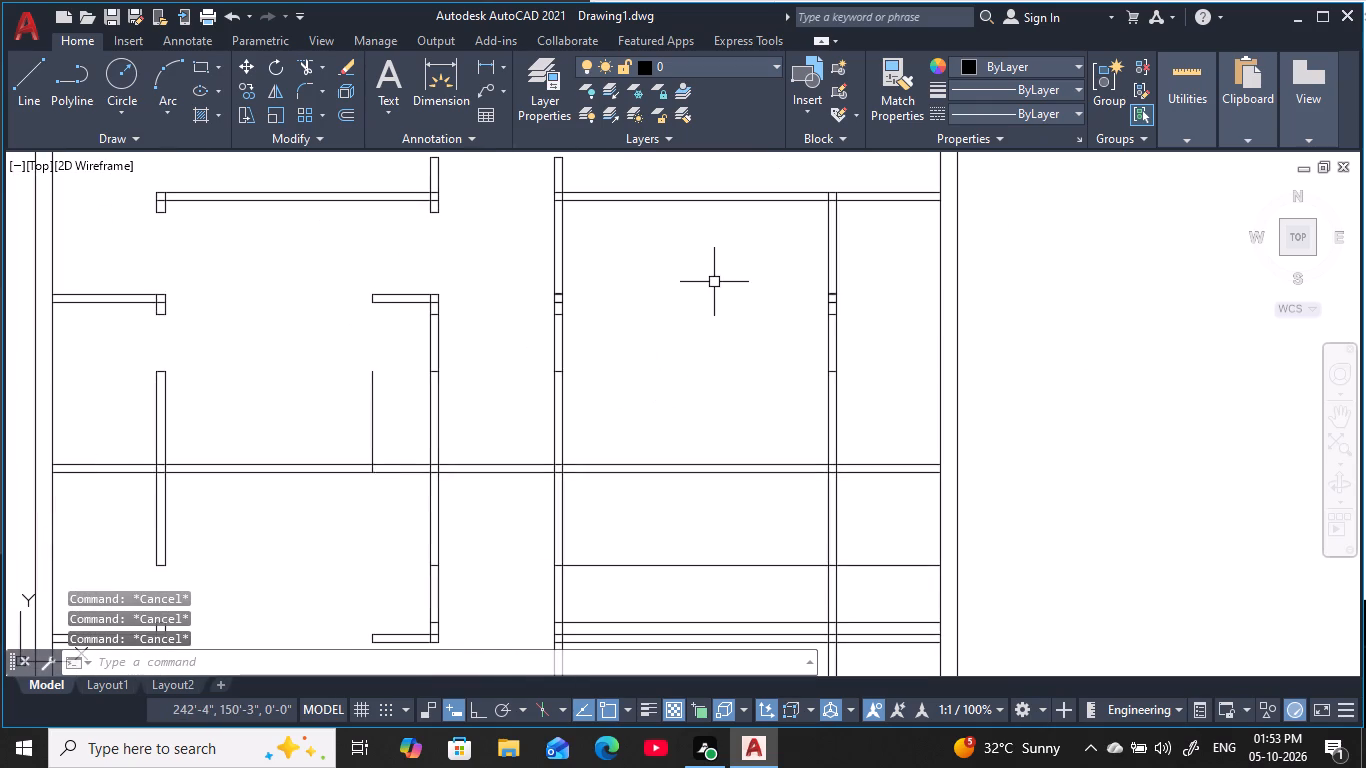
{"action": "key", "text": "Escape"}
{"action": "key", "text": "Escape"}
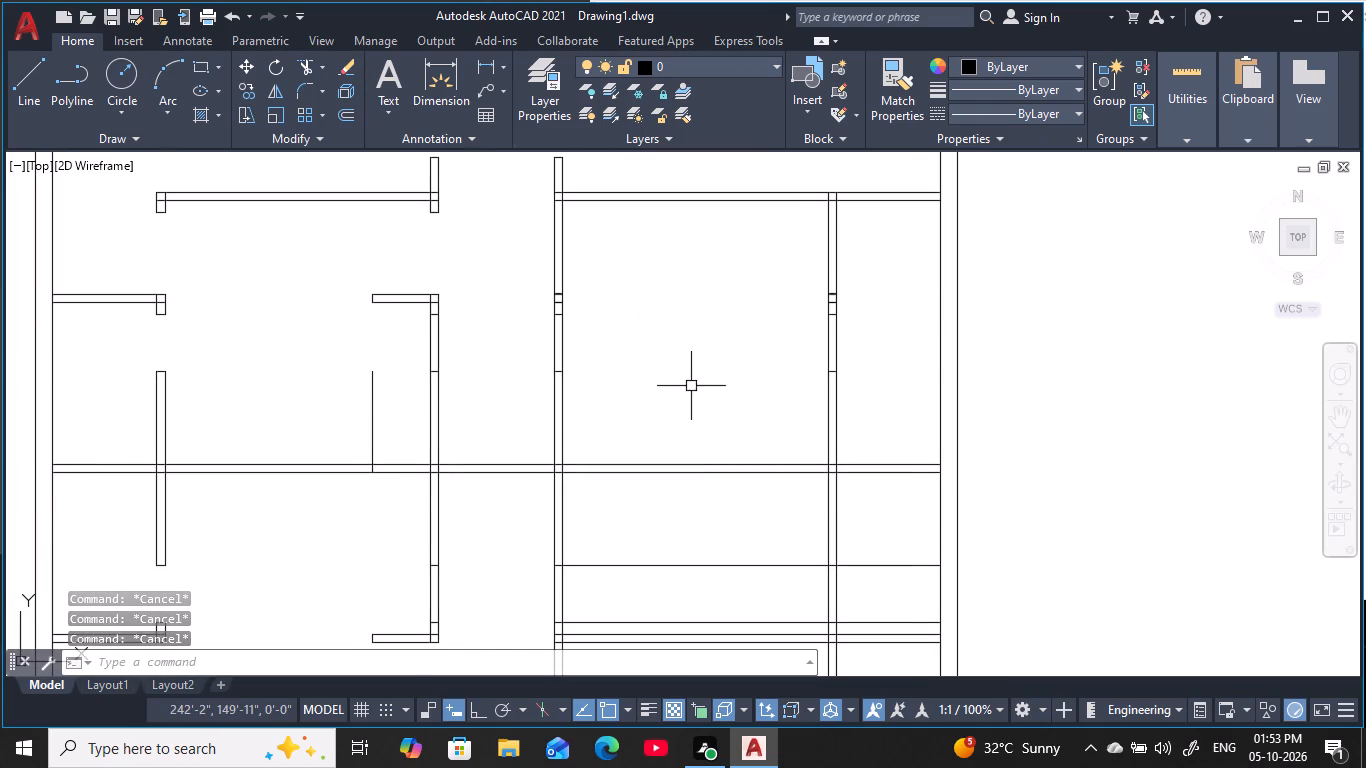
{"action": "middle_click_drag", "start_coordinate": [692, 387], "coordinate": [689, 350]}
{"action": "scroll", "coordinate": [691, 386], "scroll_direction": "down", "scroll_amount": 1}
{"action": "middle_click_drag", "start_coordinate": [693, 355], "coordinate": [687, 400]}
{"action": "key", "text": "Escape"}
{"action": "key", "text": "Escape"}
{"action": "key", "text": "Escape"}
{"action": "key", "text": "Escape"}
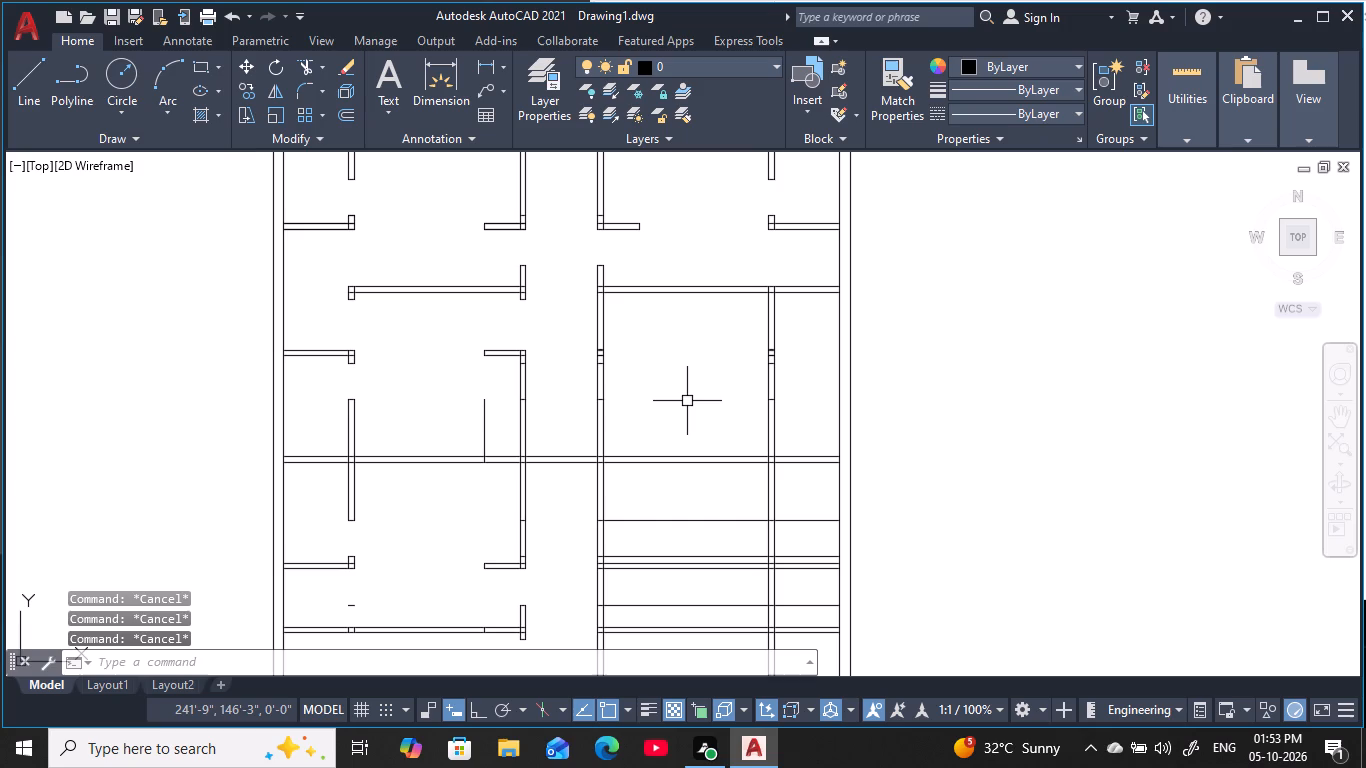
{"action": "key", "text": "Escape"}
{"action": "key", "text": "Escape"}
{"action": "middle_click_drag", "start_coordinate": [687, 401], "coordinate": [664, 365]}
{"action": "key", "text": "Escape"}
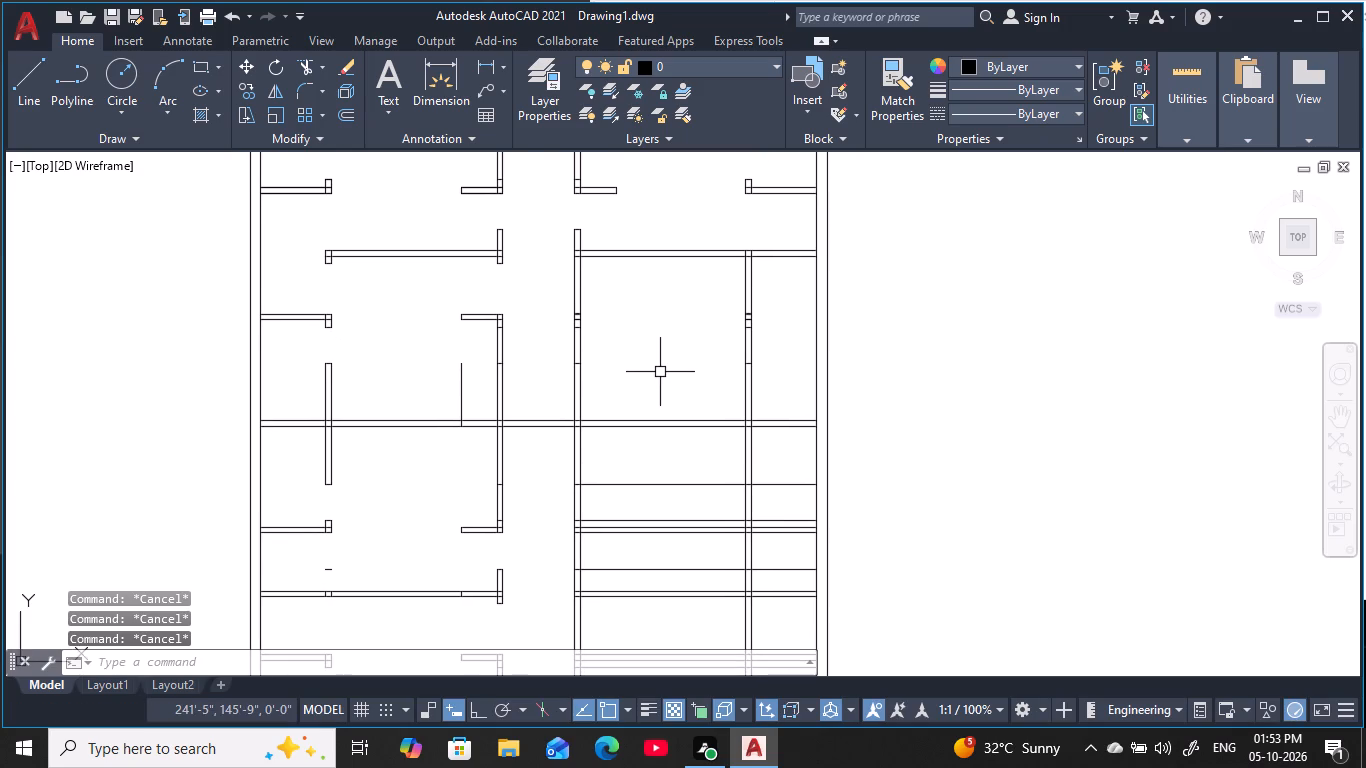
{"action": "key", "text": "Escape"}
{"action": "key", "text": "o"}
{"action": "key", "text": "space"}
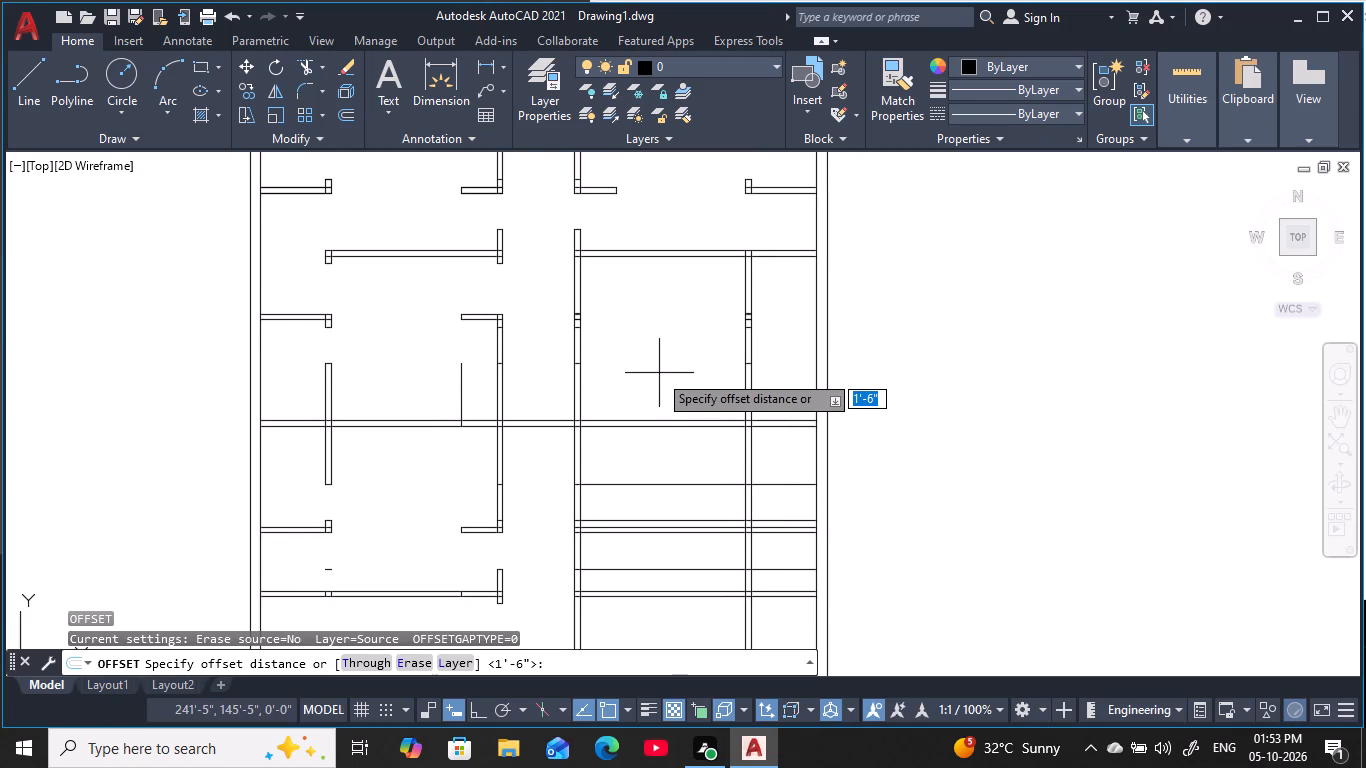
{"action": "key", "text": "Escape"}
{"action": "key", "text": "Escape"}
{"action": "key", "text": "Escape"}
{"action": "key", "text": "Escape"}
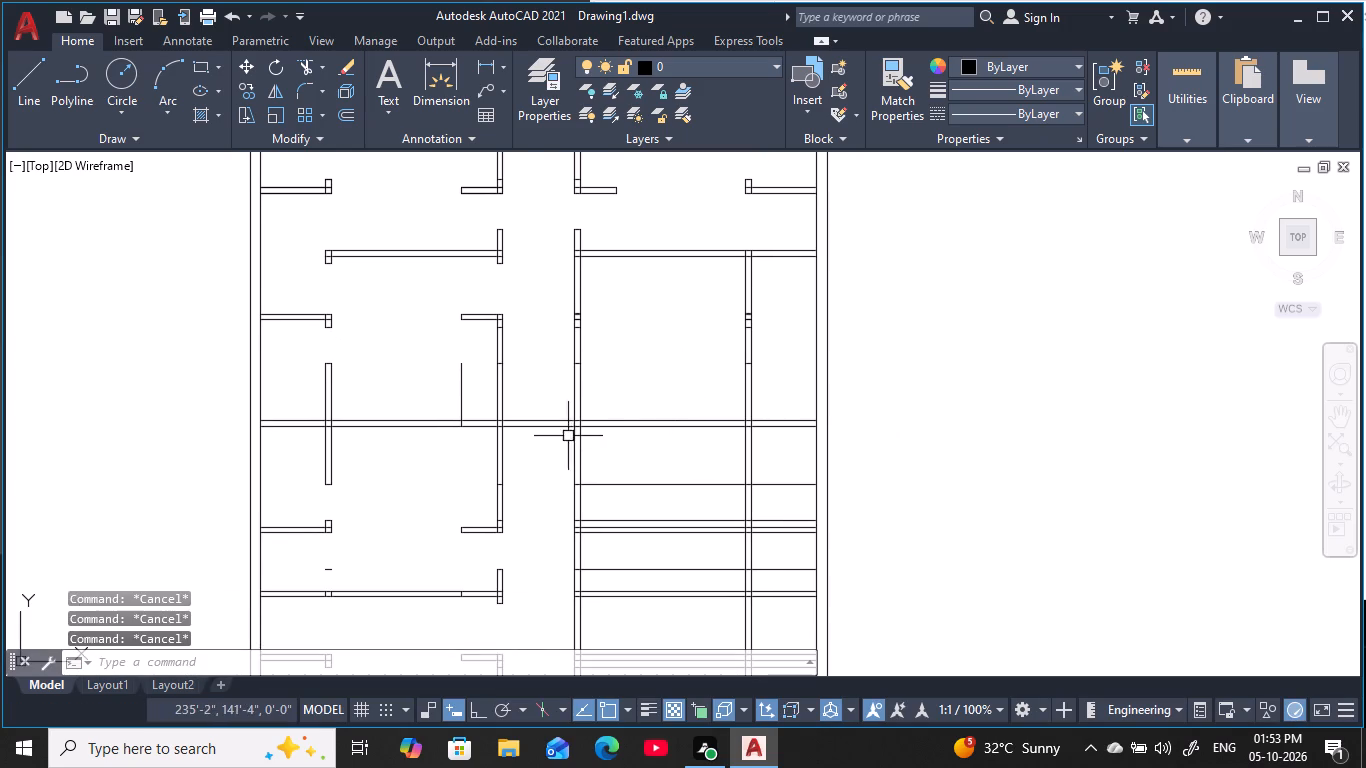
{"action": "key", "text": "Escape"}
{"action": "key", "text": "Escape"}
Trim the two lines of the continuous cross partition where they run across the central corridor.
{"action": "scroll", "coordinate": [555, 379], "scroll_direction": "up", "scroll_amount": 1}
{"action": "key", "text": "Escape"}
{"action": "middle_click", "coordinate": [555, 379]}
{"action": "key", "text": "Escape"}
{"action": "key", "text": "Escape"}
{"action": "type", "text": "tr"}
{"action": "key", "text": "space"}
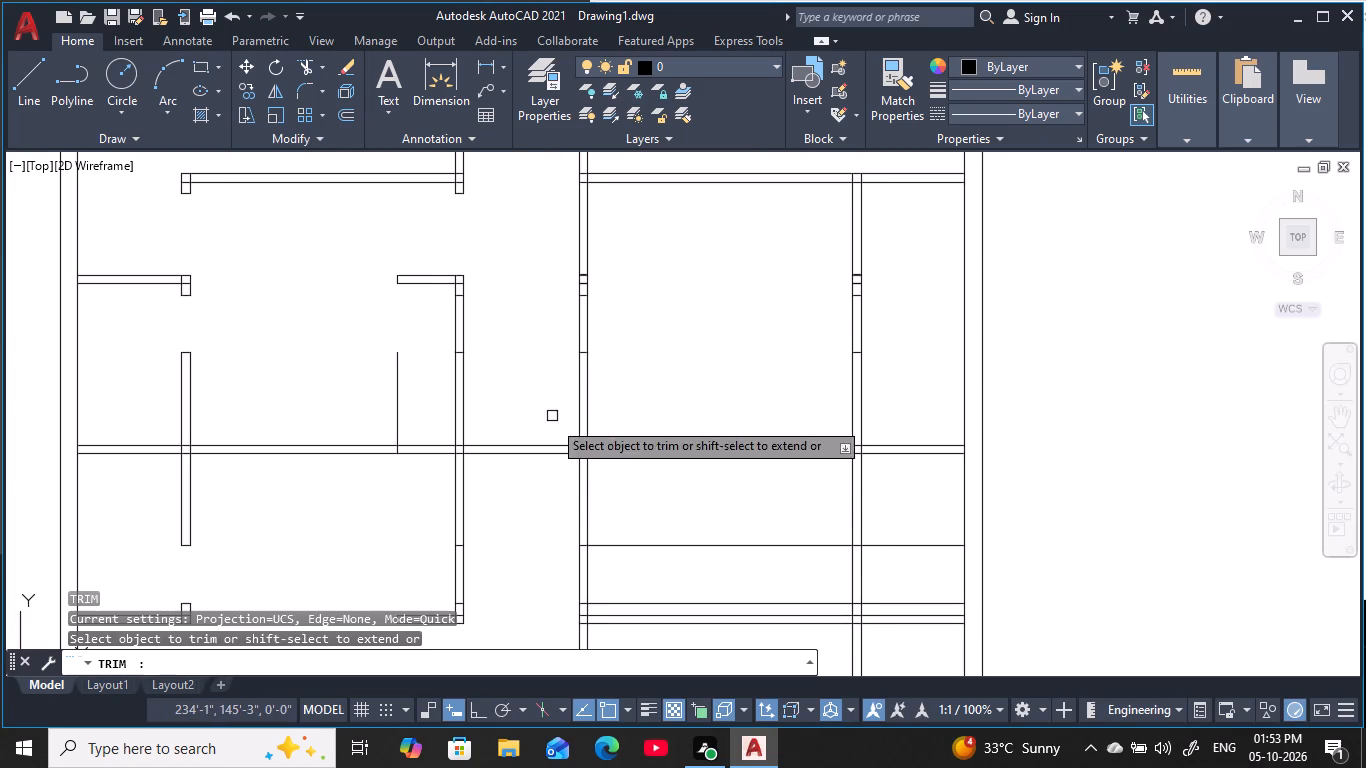
{"action": "left_click", "coordinate": [550, 480]}
{"action": "left_click", "coordinate": [528, 380]}
{"action": "scroll", "coordinate": [536, 366], "scroll_direction": "down", "scroll_amount": 1}
{"action": "middle_click_drag", "start_coordinate": [536, 366], "coordinate": [525, 386]}
{"action": "key", "text": "Escape"}
{"action": "key", "text": "Escape"}
{"action": "key", "text": "Escape"}
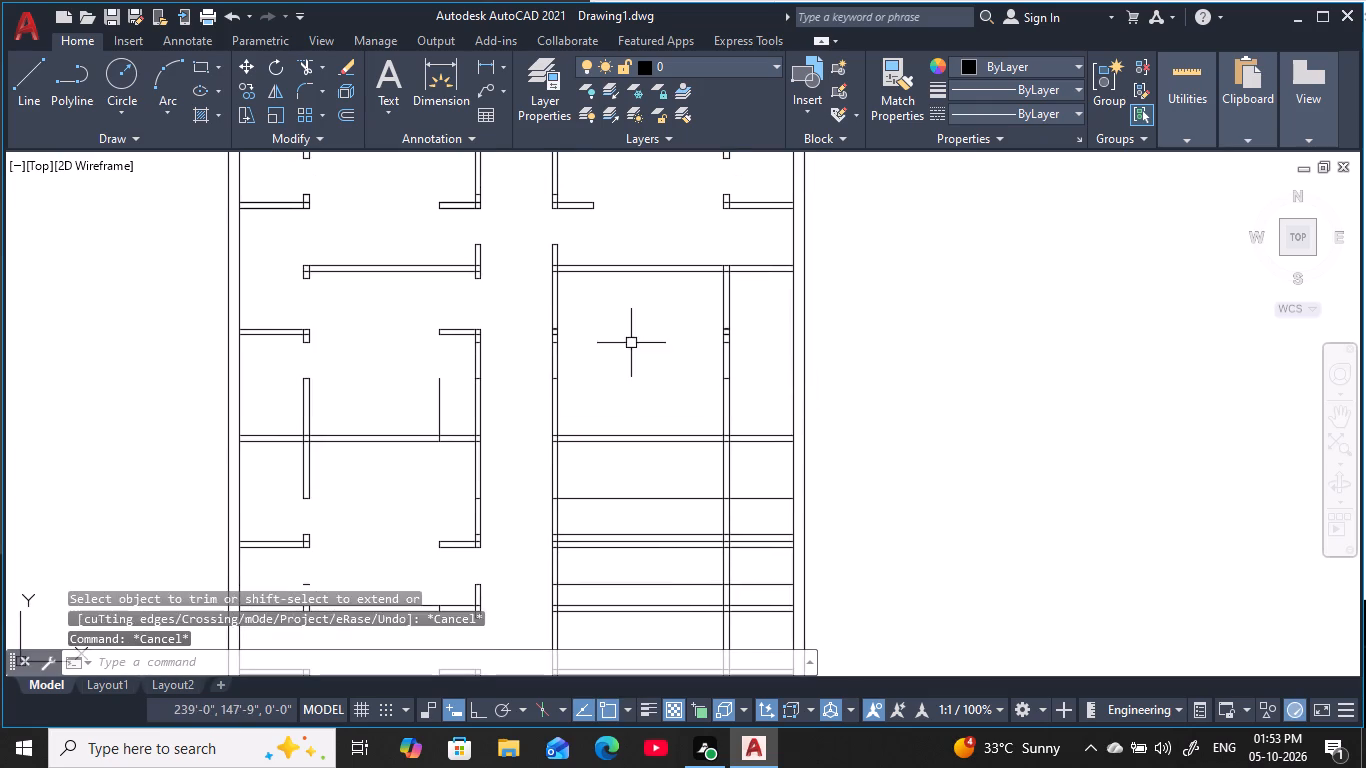
{"action": "key", "text": "Escape"}
East of the corridor, offset the north line of the cross partition just cleared from the corridor 7' northward.
{"action": "middle_click_drag", "start_coordinate": [642, 338], "coordinate": [567, 362]}
{"action": "key", "text": "Escape"}
{"action": "key", "text": "Escape"}
{"action": "key", "text": "o"}
{"action": "key", "text": "space"}
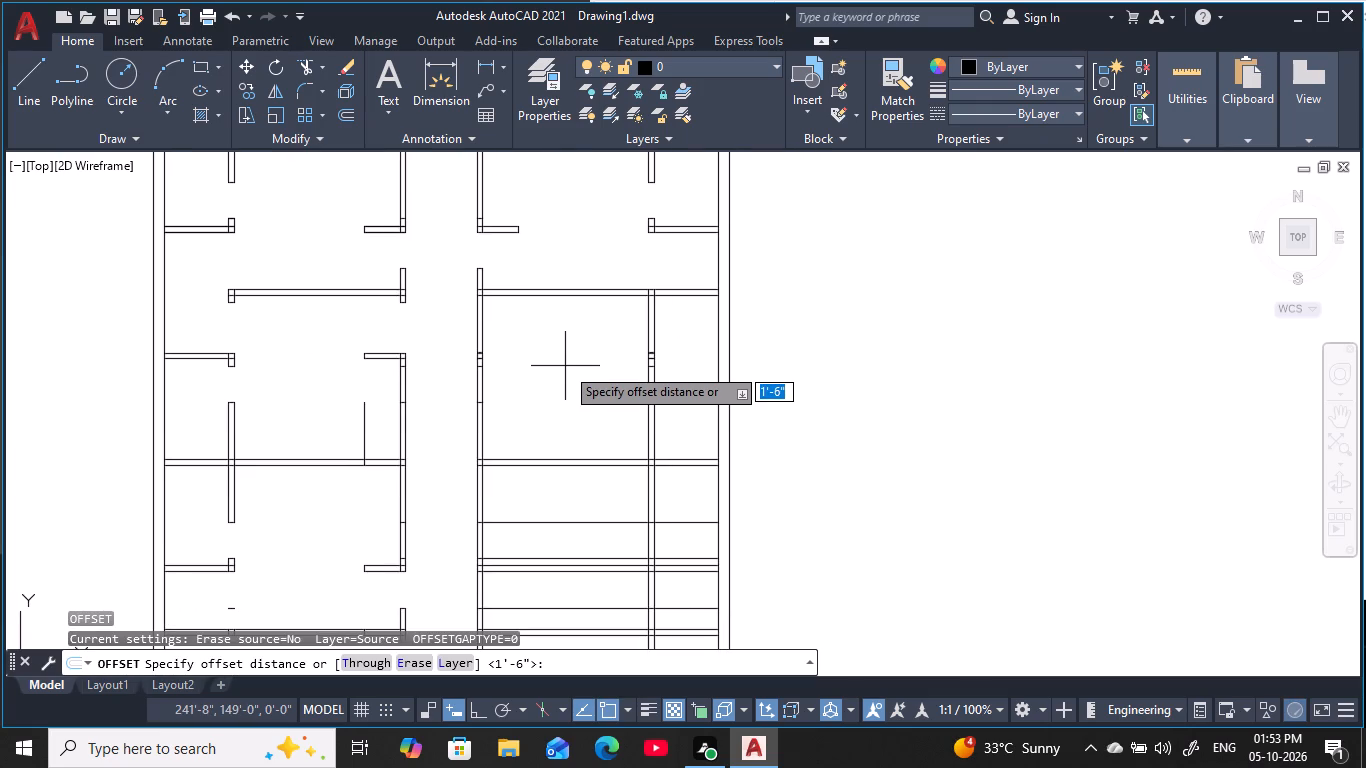
{"action": "type", "text": "7'"}
{"action": "key", "text": "space"}
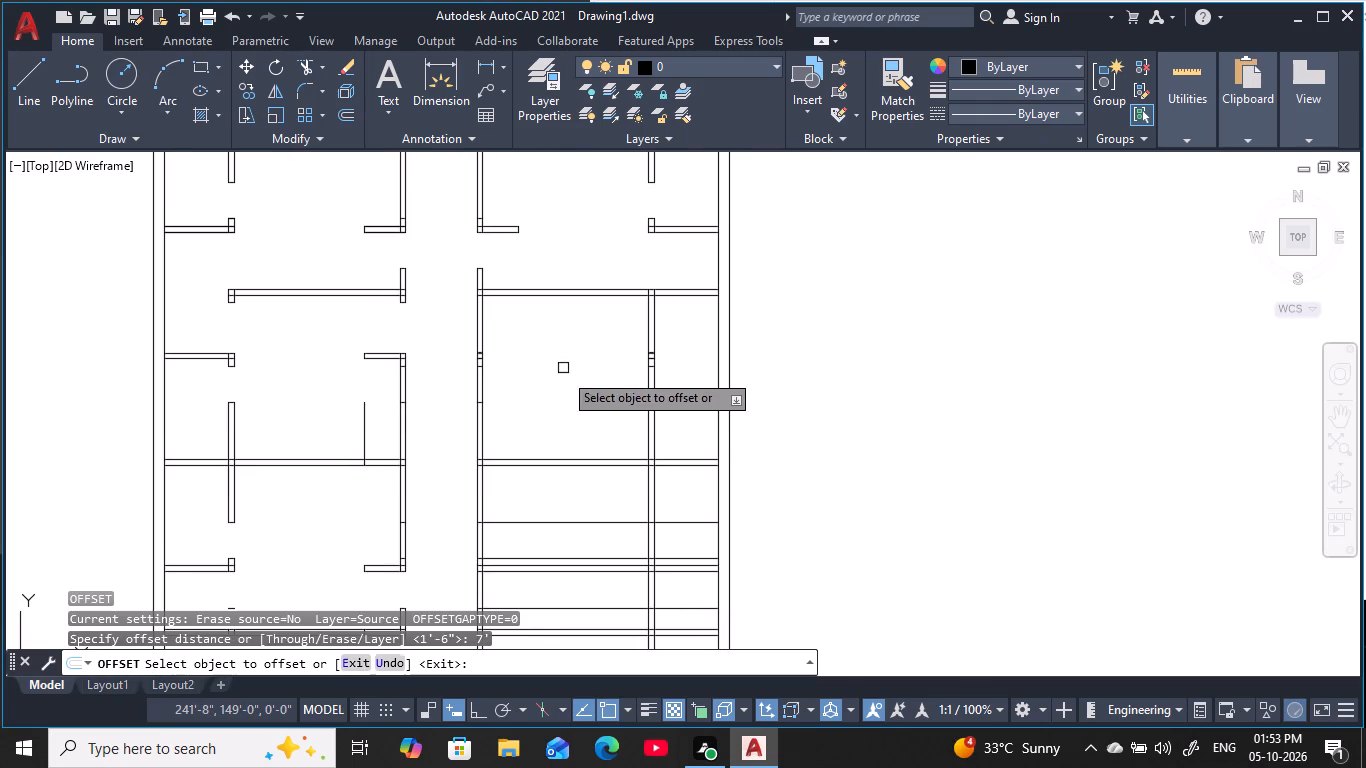
{"action": "left_click", "coordinate": [629, 458]}
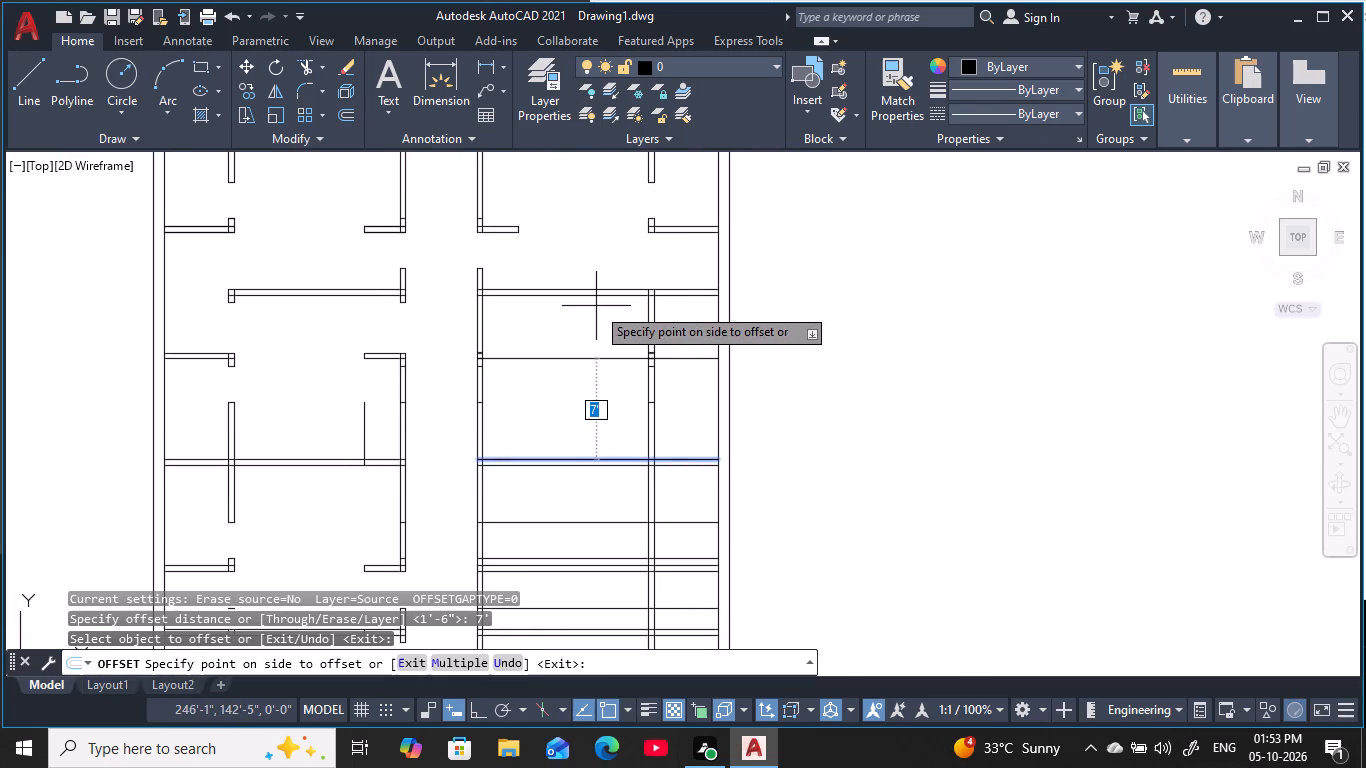
{"action": "left_click", "coordinate": [596, 306]}
{"action": "key", "text": "Escape"}
{"action": "key", "text": "Escape"}
{"action": "key", "text": "Escape"}
{"action": "key", "text": "Escape"}
{"action": "key", "text": "Escape"}
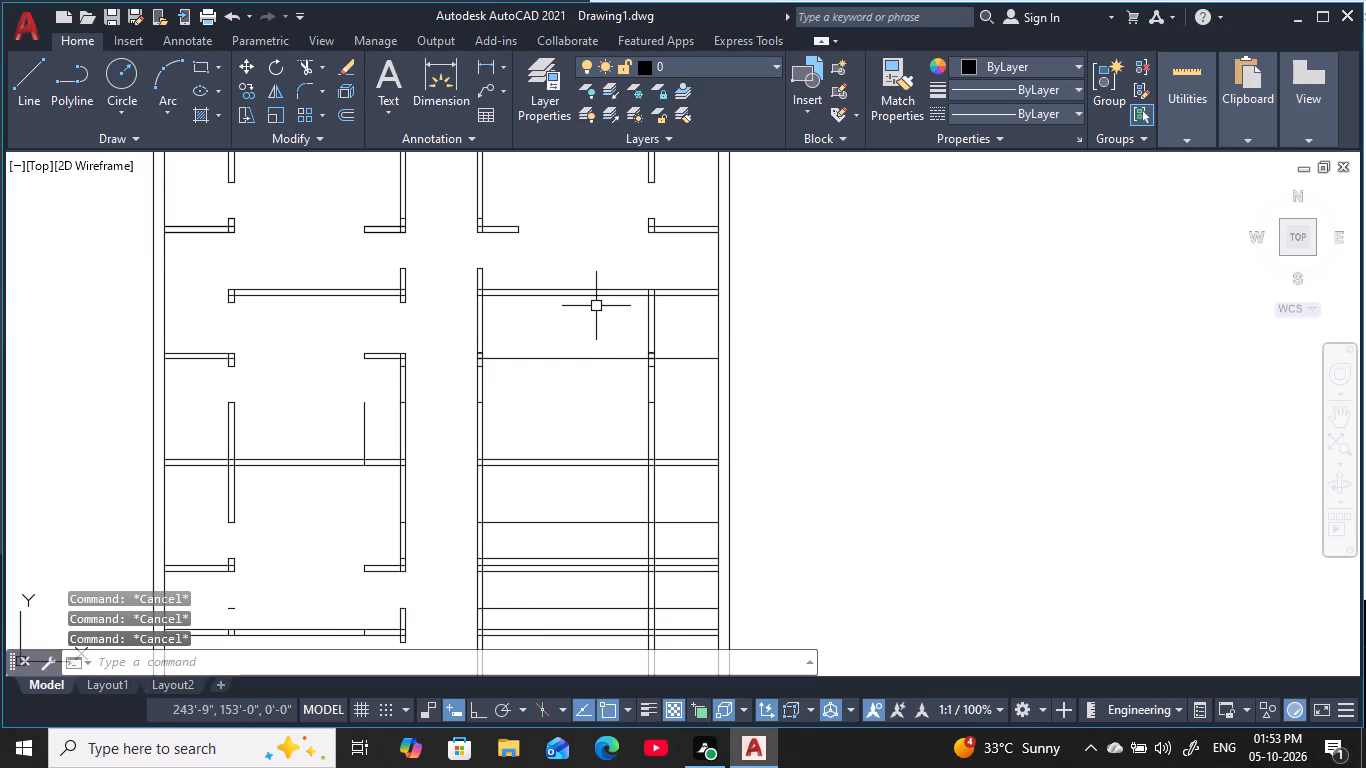
{"action": "key", "text": "Escape"}
{"action": "key", "text": "Escape"}
{"action": "key", "text": "Escape"}
Offset the new cross line east of the corridor 4.5" northward to form the partition's thickness.
{"action": "key", "text": "o"}
{"action": "key", "text": "space"}
{"action": "type", "text": "4"}
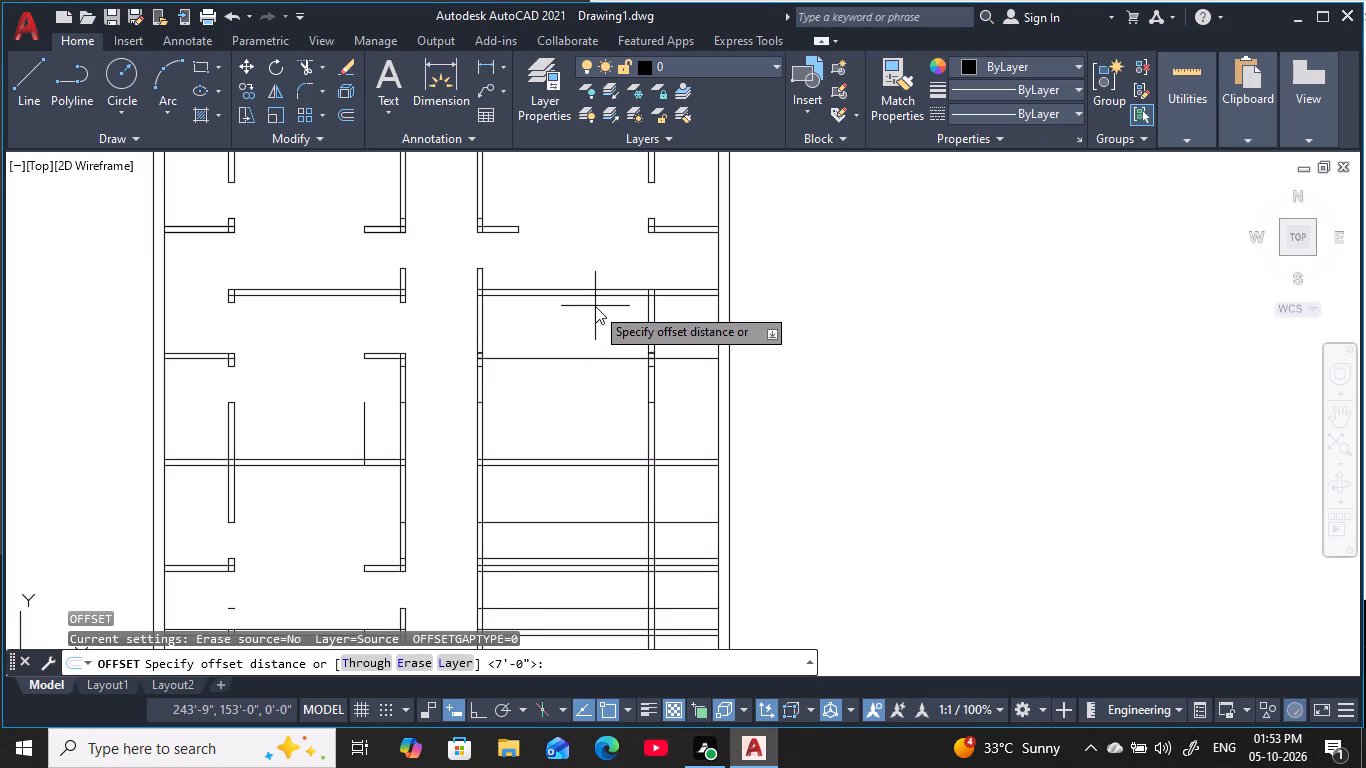
{"action": "key", "text": "period"}
{"action": "type", "text": "5"}
{"action": "key", "text": "space"}
{"action": "left_click", "coordinate": [628, 359]}
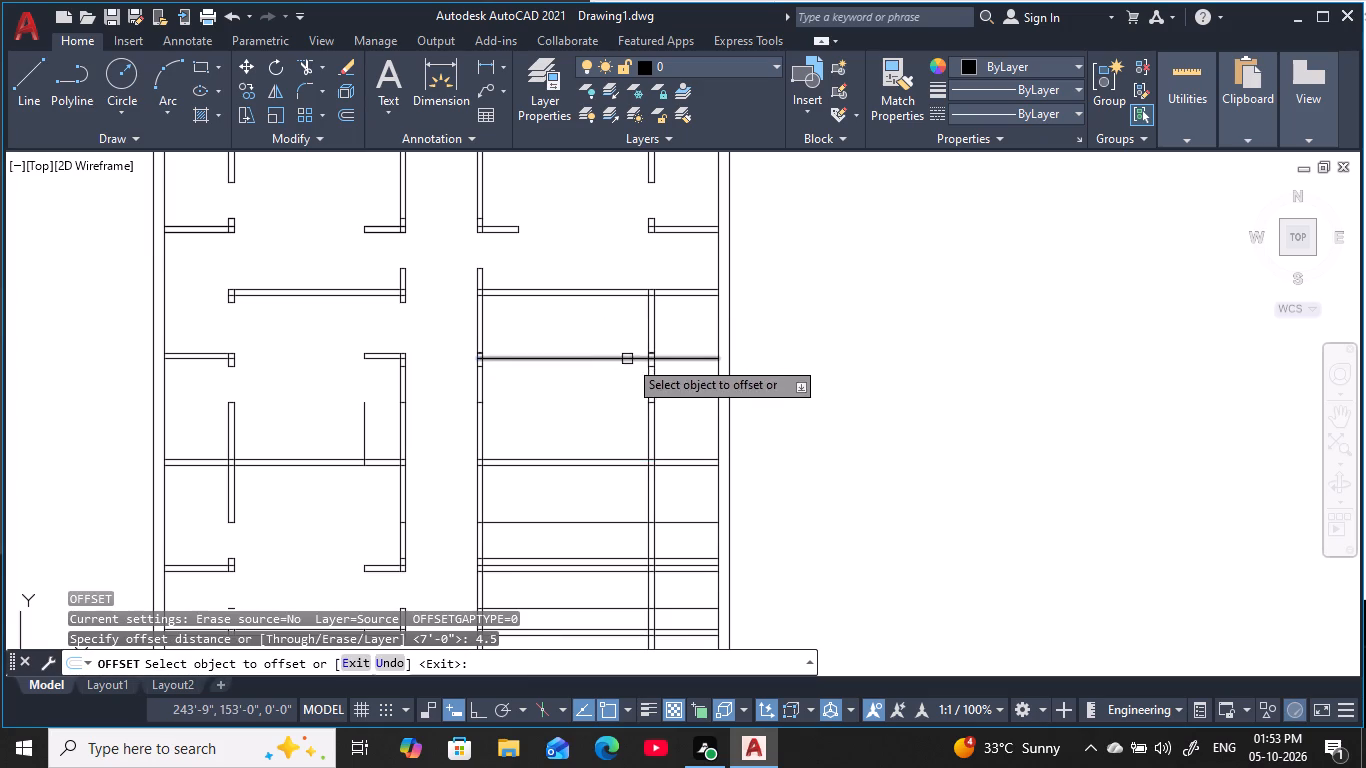
{"action": "left_click", "coordinate": [619, 310]}
{"action": "key", "text": "Escape"}
{"action": "key", "text": "Escape"}
{"action": "key", "text": "Escape"}
{"action": "key", "text": "Escape"}
{"action": "key", "text": "Escape"}
{"action": "key", "text": "Escape"}
{"action": "key", "text": "Escape"}
{"action": "key", "text": "Escape"}
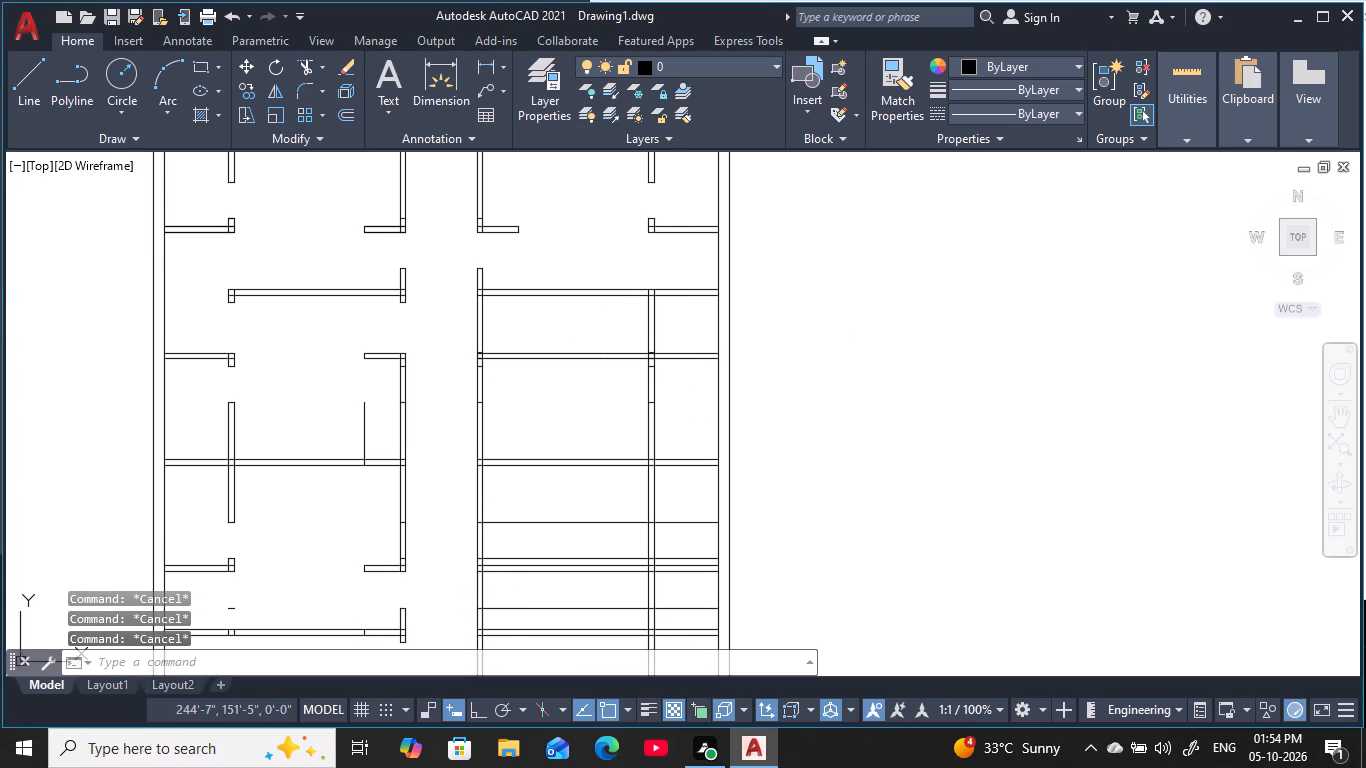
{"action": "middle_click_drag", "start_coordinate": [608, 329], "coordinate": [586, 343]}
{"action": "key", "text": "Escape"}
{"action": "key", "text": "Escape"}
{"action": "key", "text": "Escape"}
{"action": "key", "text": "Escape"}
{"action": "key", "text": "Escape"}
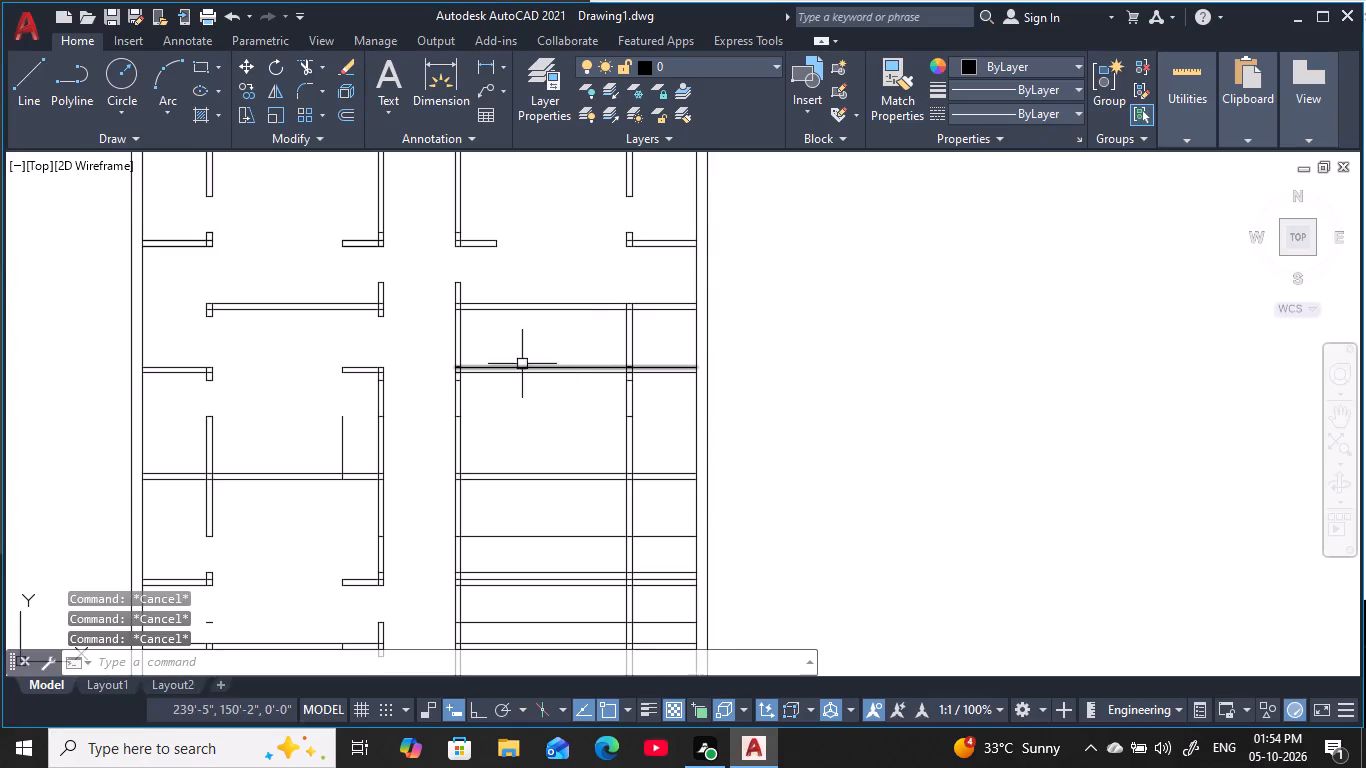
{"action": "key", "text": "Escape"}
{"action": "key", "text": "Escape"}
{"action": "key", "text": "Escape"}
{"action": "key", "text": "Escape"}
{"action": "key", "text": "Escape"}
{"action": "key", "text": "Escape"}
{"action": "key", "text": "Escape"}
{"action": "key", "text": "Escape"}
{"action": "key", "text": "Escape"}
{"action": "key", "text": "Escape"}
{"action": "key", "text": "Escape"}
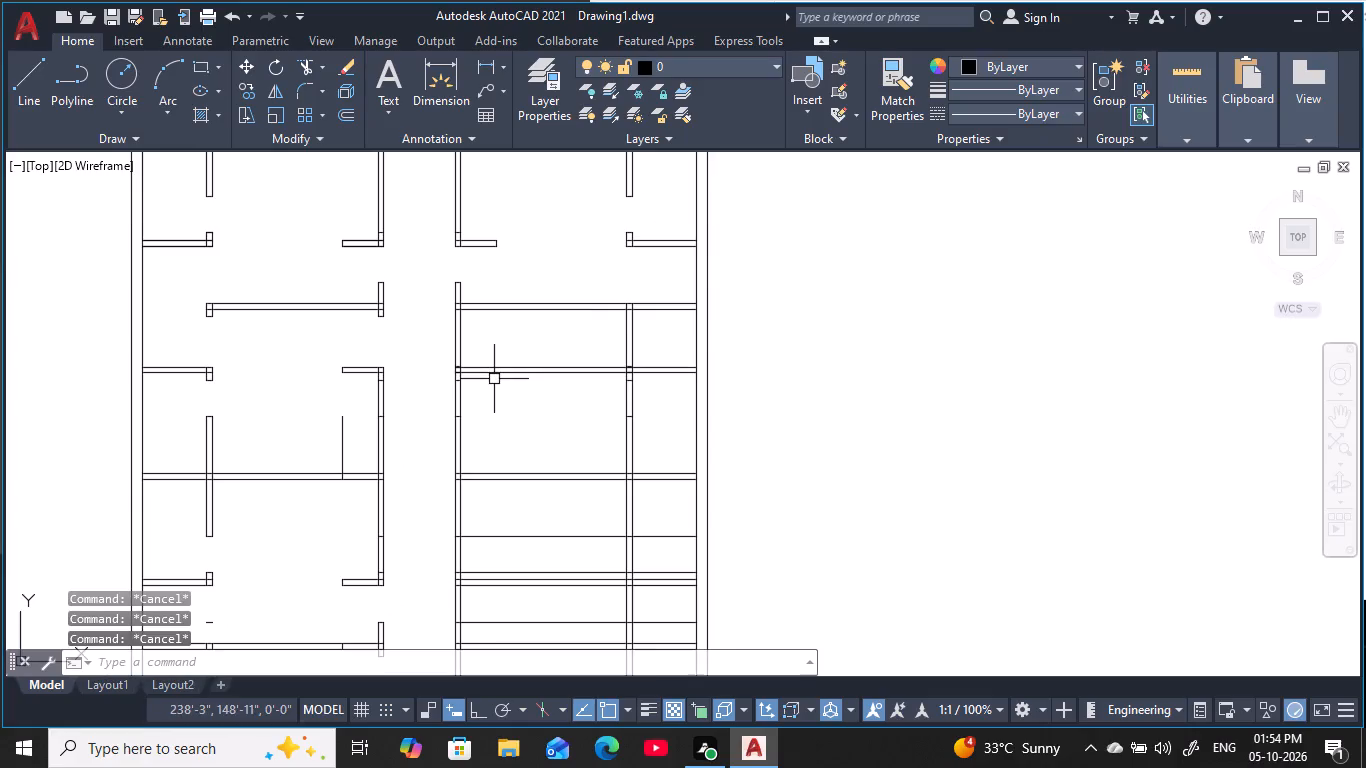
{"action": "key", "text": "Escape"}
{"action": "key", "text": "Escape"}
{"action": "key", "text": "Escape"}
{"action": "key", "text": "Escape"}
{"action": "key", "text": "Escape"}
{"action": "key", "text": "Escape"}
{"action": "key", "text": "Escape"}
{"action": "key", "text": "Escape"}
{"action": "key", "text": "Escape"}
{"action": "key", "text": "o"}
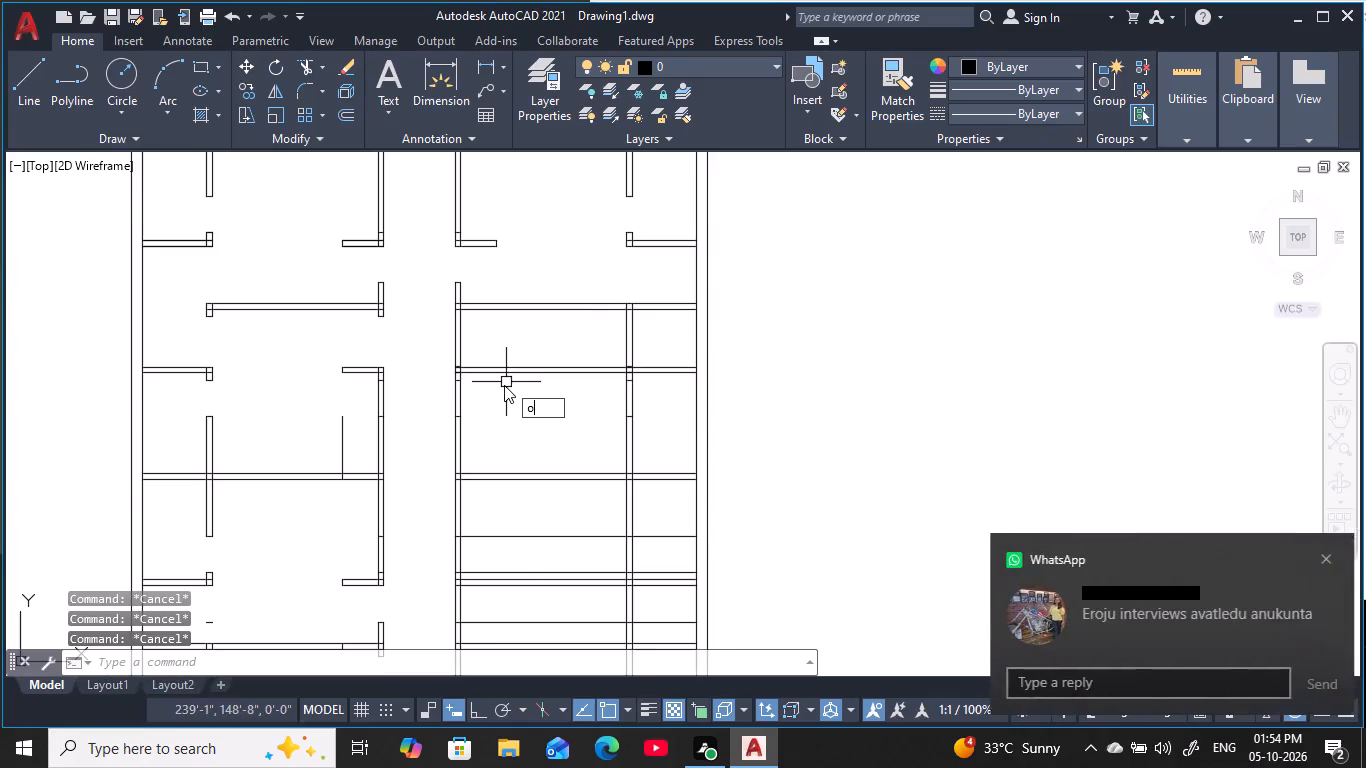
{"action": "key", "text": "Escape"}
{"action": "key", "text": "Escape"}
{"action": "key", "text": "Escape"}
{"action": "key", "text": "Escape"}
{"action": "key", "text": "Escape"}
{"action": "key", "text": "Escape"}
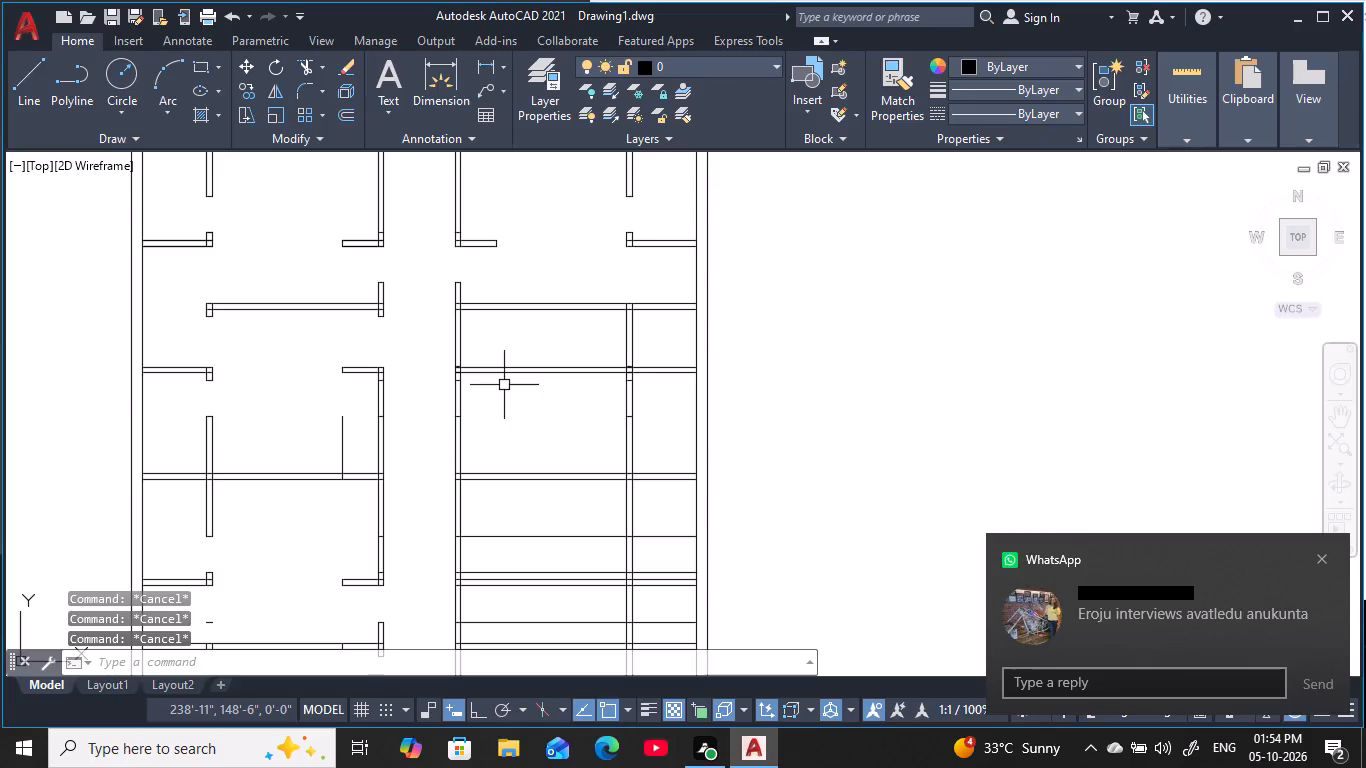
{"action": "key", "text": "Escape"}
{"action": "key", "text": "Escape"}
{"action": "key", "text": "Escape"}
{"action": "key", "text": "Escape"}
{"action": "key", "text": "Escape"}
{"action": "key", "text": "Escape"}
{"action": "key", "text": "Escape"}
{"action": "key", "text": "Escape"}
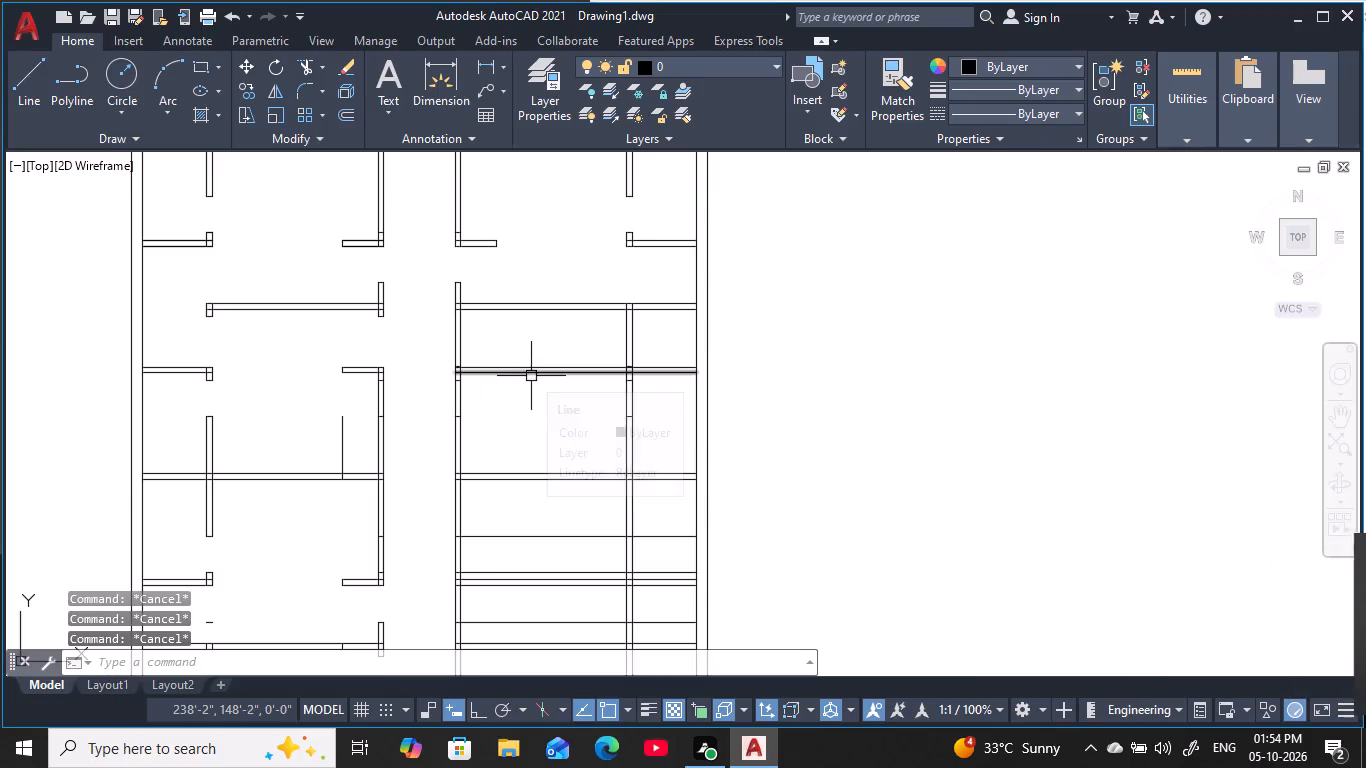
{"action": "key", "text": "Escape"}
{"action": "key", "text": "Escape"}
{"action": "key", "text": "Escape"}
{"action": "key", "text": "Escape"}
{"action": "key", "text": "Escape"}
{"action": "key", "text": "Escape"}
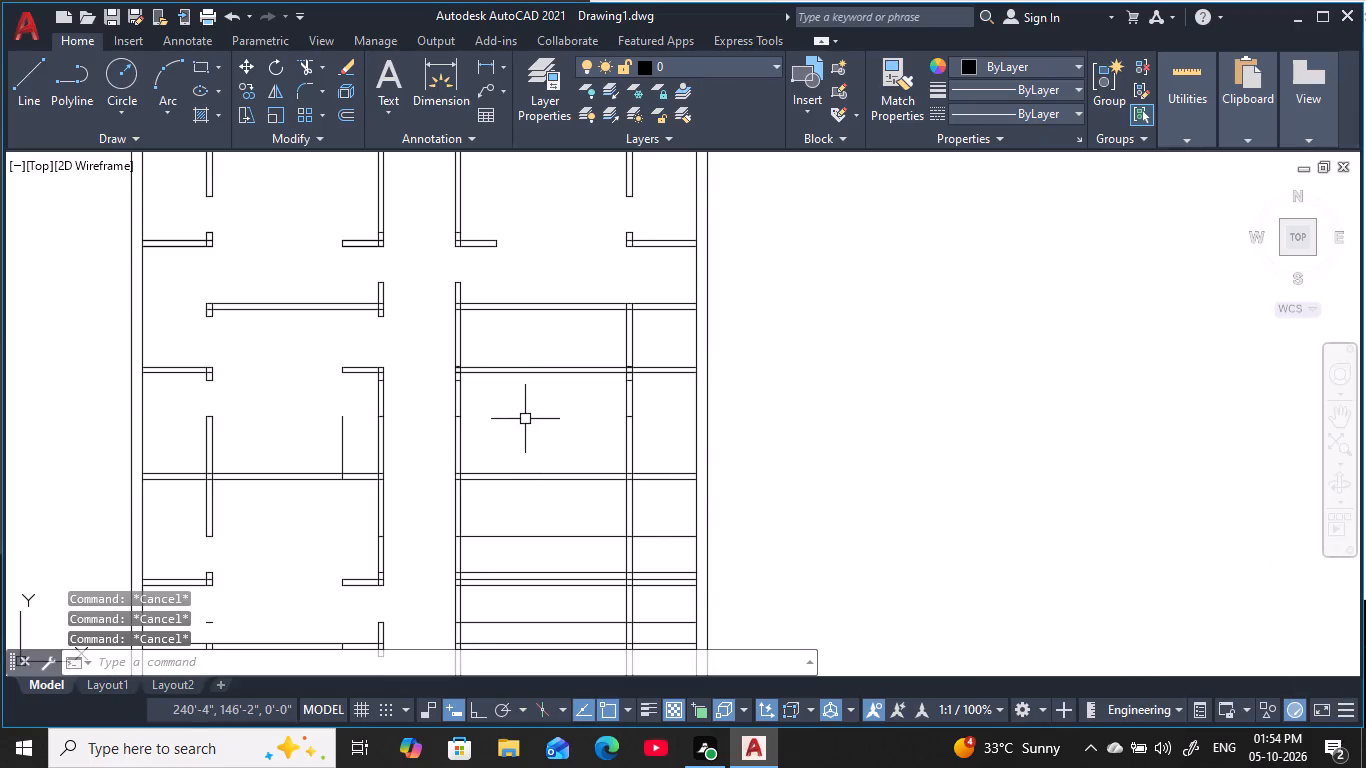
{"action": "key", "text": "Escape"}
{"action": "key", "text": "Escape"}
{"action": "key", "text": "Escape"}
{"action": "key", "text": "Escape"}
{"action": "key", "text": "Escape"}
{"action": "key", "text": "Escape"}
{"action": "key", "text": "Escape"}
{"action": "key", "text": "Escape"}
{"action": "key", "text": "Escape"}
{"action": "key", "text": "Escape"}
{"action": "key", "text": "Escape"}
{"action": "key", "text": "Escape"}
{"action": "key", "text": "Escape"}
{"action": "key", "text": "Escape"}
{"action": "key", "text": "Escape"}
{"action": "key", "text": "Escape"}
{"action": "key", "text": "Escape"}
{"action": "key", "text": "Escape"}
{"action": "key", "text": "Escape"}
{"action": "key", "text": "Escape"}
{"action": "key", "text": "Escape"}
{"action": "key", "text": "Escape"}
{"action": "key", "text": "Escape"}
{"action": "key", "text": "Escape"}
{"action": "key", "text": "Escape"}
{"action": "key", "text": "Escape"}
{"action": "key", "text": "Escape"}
Offset the east line of the corridor's east wall 2'6" eastward, across the new 4.5" cross partition.
{"action": "type", "text": "o"}
{"action": "key", "text": "space"}
{"action": "key", "text": "2"}
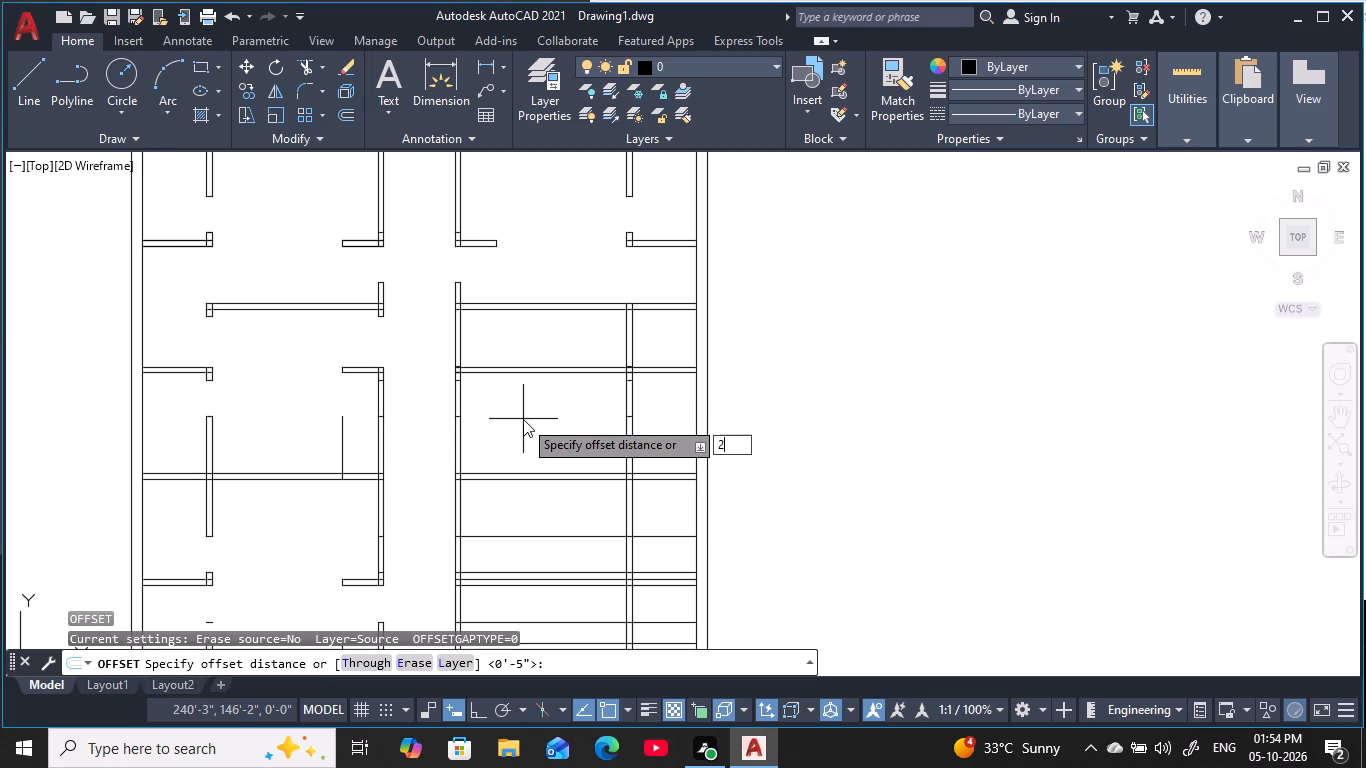
{"action": "key", "text": "apostrophe"}
{"action": "key", "text": "6"}
{"action": "key", "text": "space"}
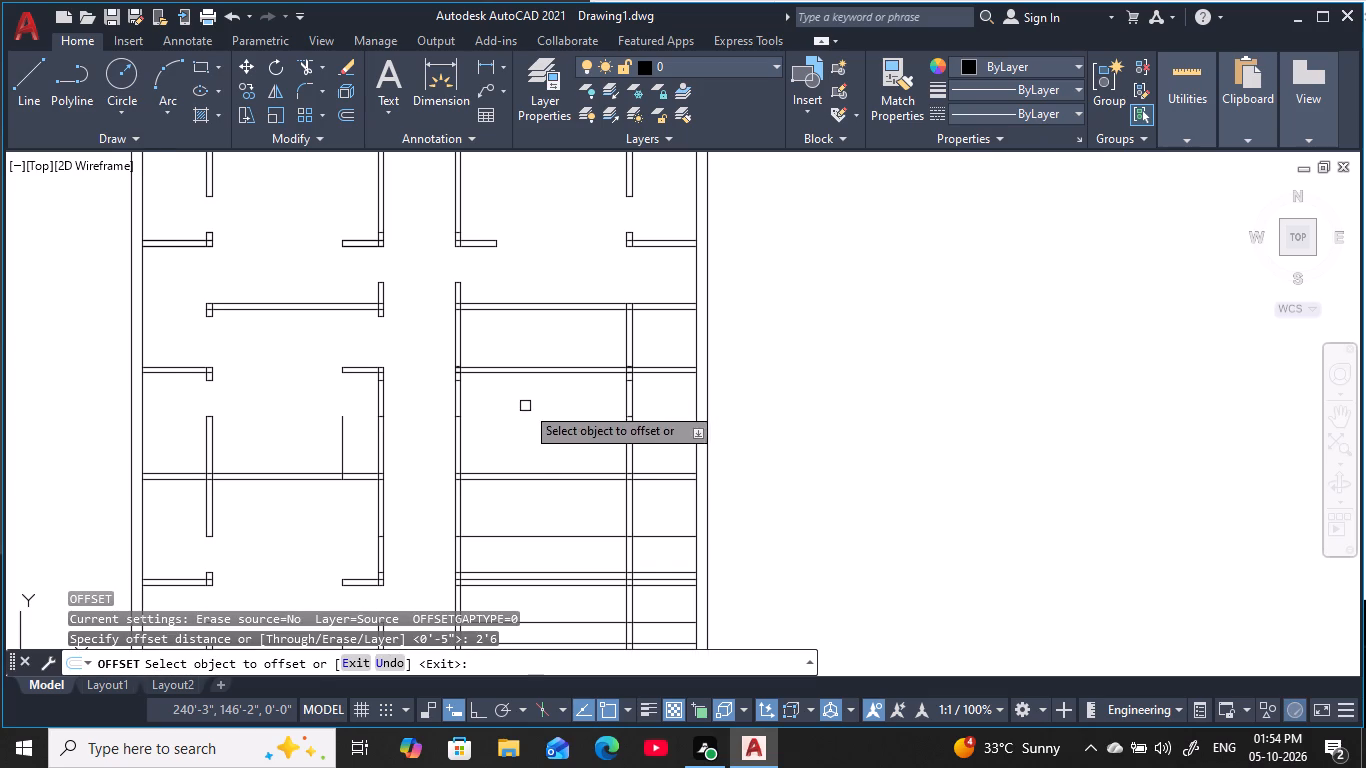
{"action": "left_click", "coordinate": [463, 349]}
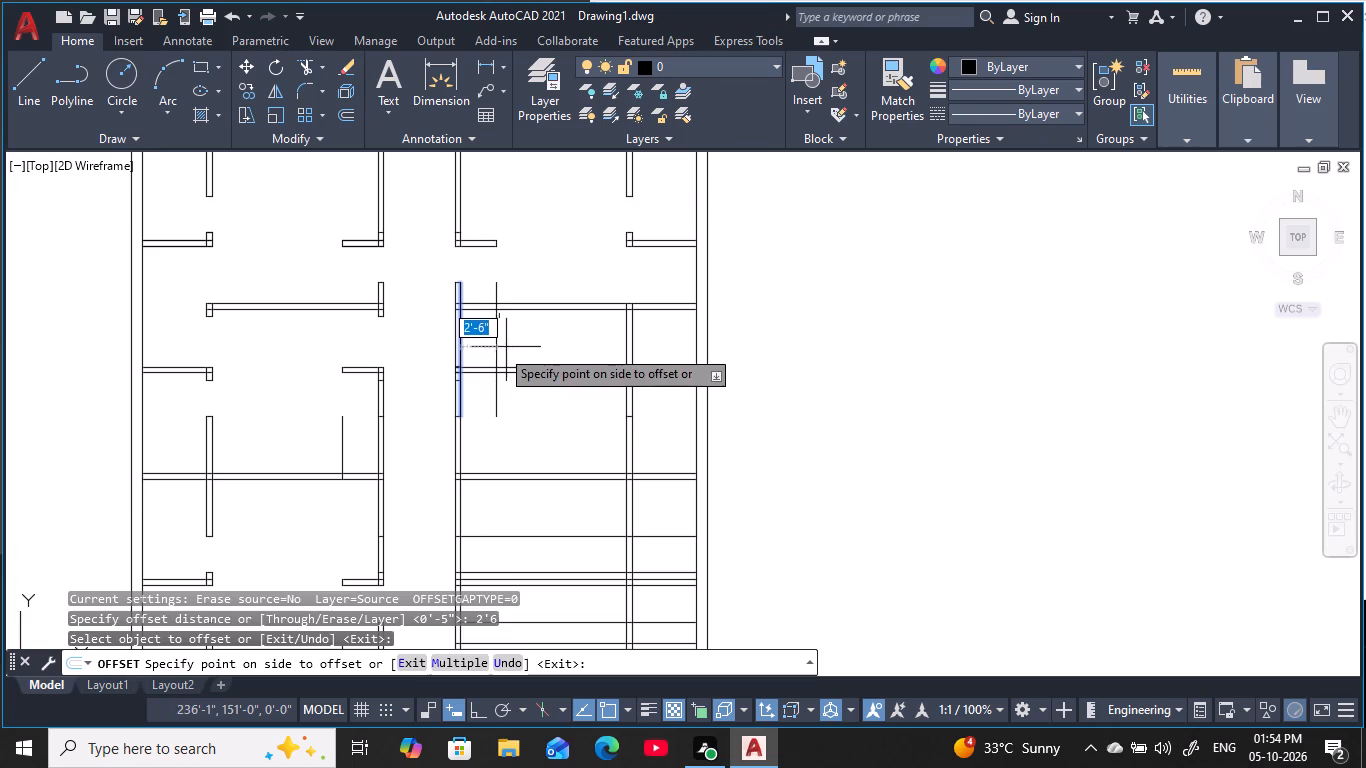
{"action": "left_click", "coordinate": [536, 338]}
{"action": "key", "text": "Escape"}
{"action": "key", "text": "Escape"}
{"action": "key", "text": "Escape"}
{"action": "key", "text": "Escape"}
{"action": "key", "text": "Escape"}
{"action": "key", "text": "Escape"}
{"action": "key", "text": "Escape"}
{"action": "key", "text": "Escape"}
{"action": "key", "text": "Escape"}
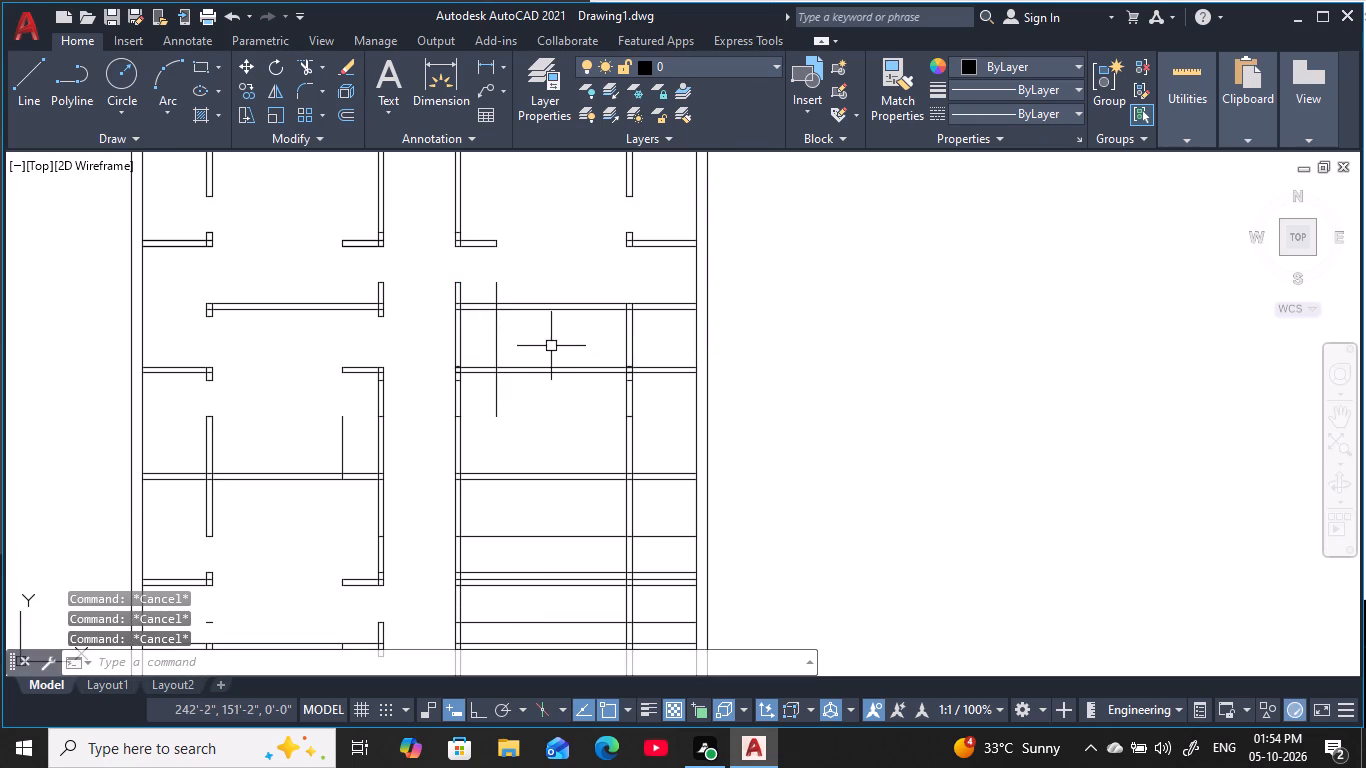
Trim both lines of the new 4.5" cross partition between the 2'6" guide line and the east room's north-south partition.
{"action": "key", "text": "Escape"}
{"action": "key", "text": "Escape"}
{"action": "key", "text": "Escape"}
{"action": "key", "text": "Escape"}
{"action": "key", "text": "Escape"}
{"action": "key", "text": "Escape"}
{"action": "key", "text": "Escape"}
{"action": "key", "text": "t"}
{"action": "key", "text": "r"}
{"action": "key", "text": "space"}
{"action": "left_click", "coordinate": [562, 394]}
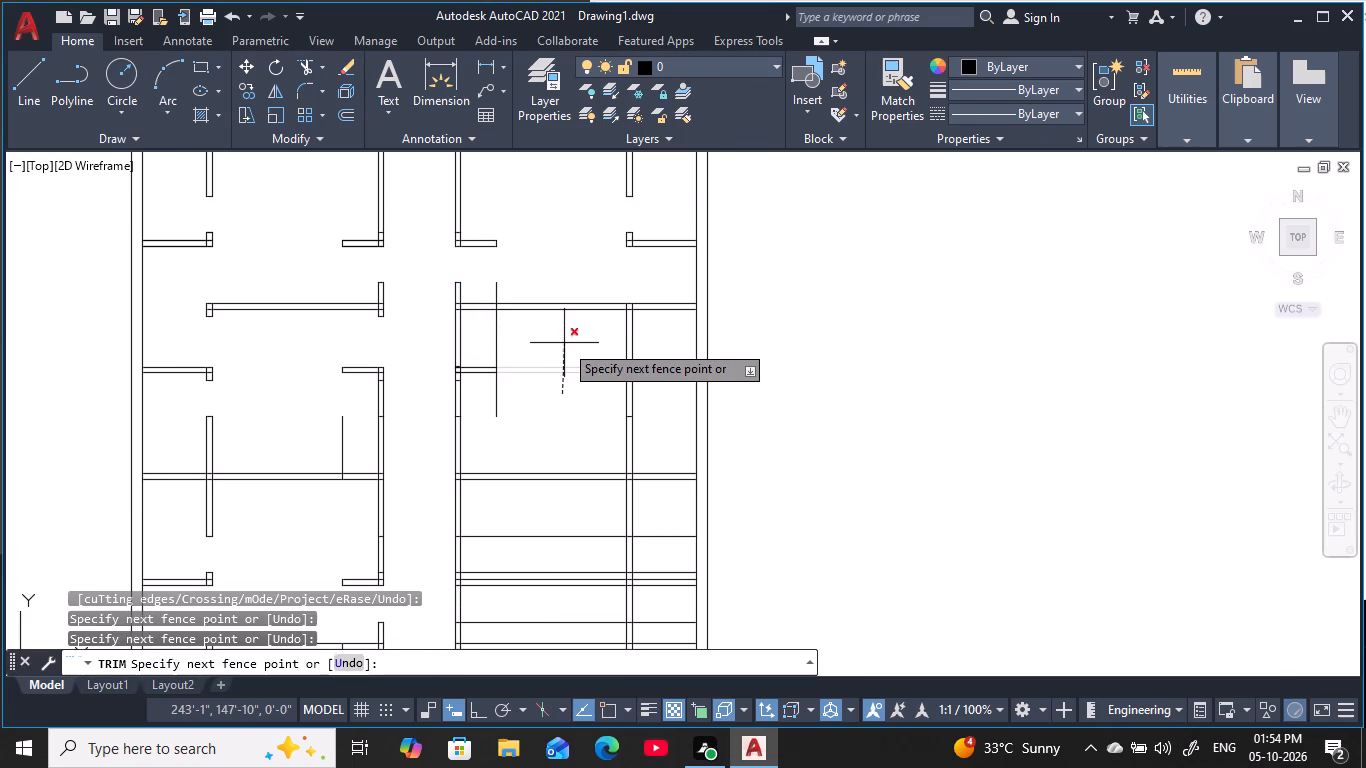
{"action": "left_click", "coordinate": [564, 343]}
{"action": "key", "text": "Escape"}
{"action": "key", "text": "Escape"}
{"action": "key", "text": "Escape"}
{"action": "key", "text": "Escape"}
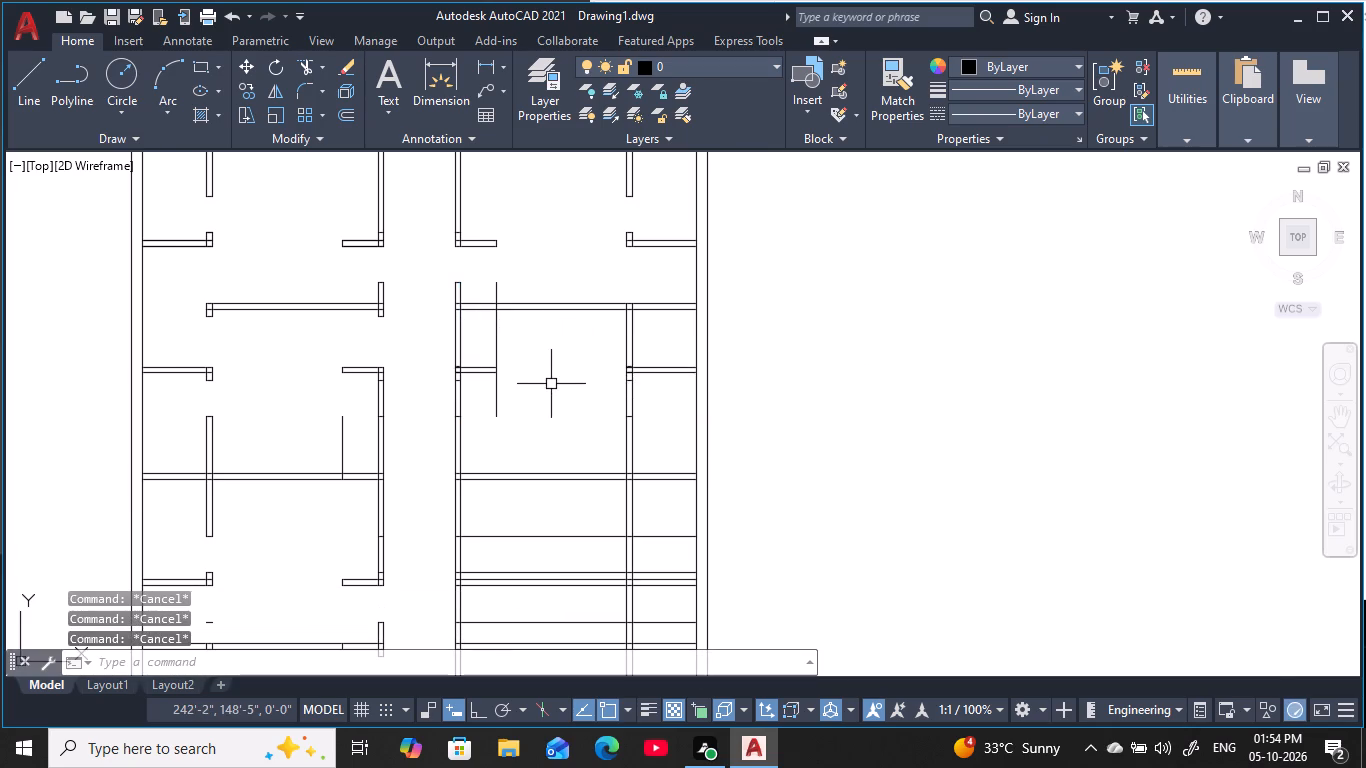
{"action": "key", "text": "Escape"}
{"action": "key", "text": "Escape"}
{"action": "key", "text": "Escape"}
{"action": "key", "text": "Escape"}
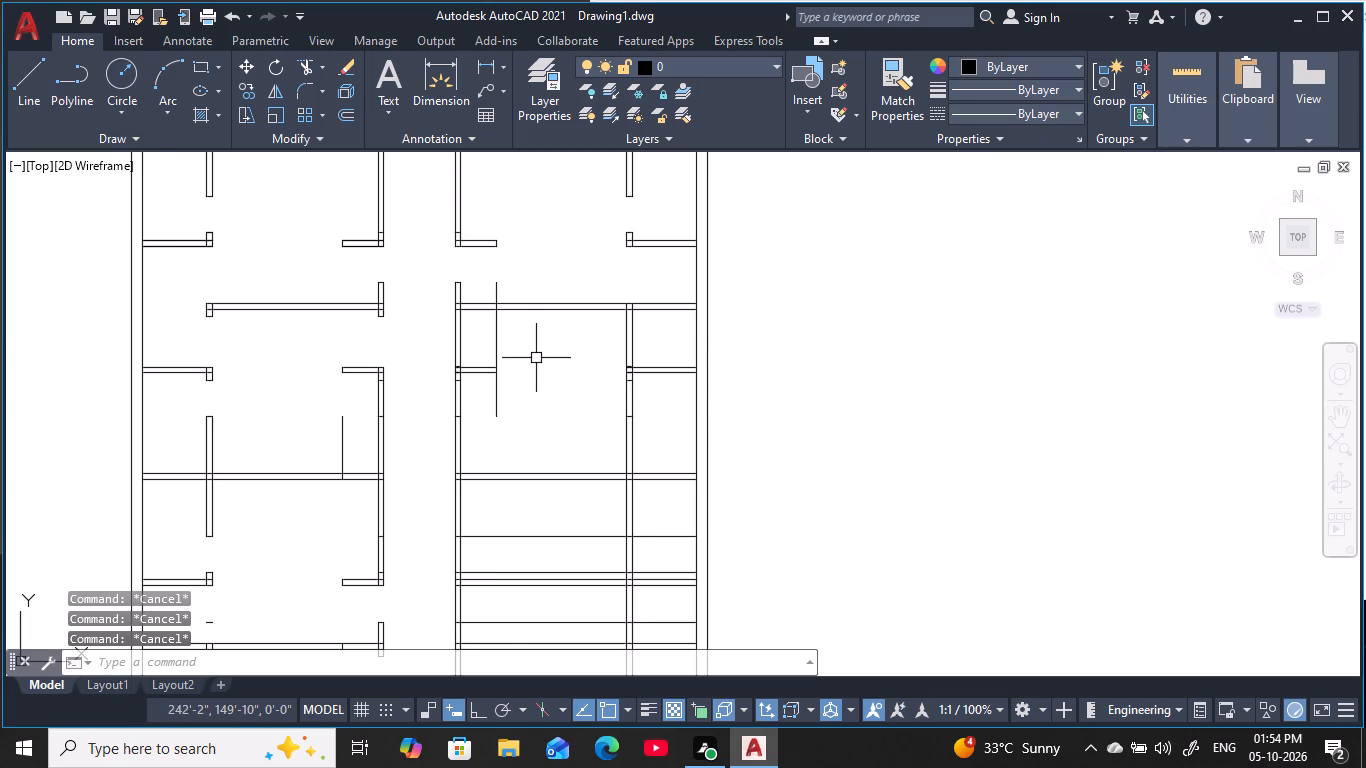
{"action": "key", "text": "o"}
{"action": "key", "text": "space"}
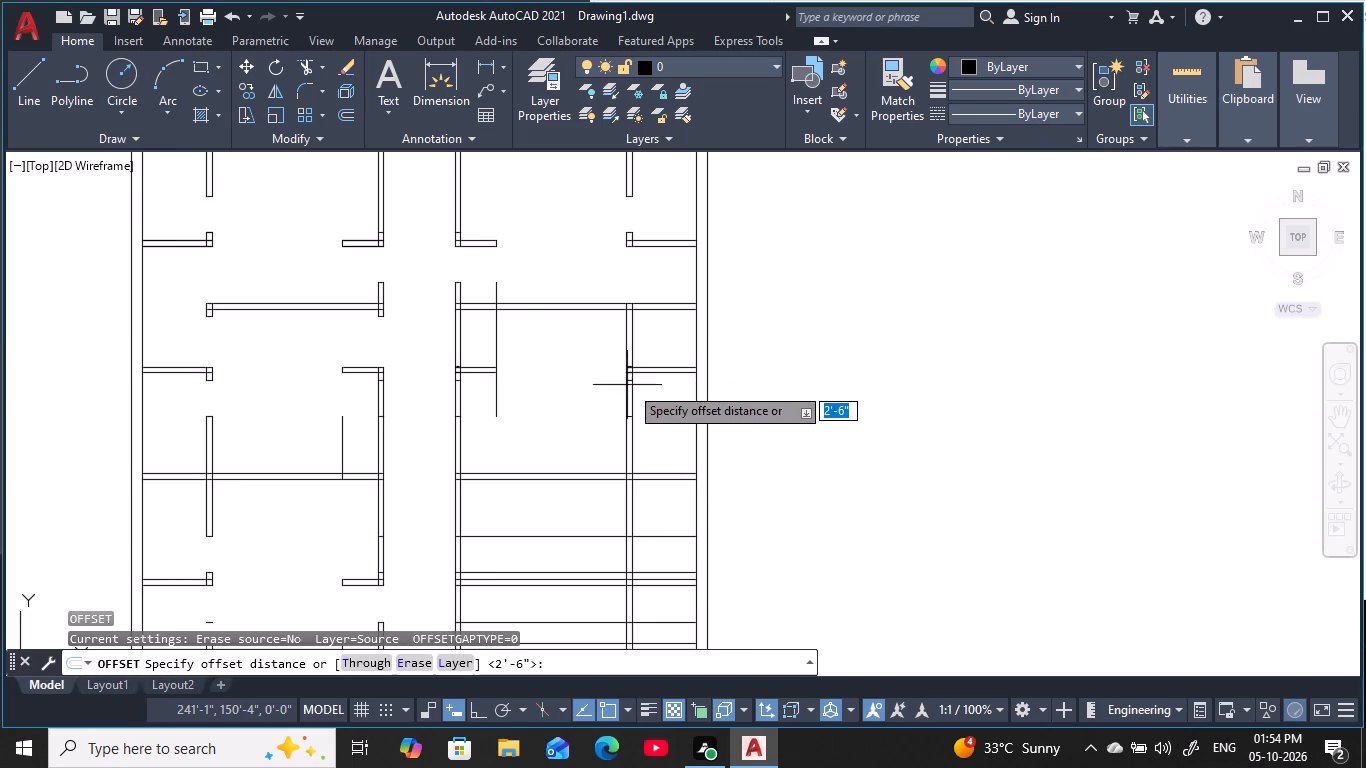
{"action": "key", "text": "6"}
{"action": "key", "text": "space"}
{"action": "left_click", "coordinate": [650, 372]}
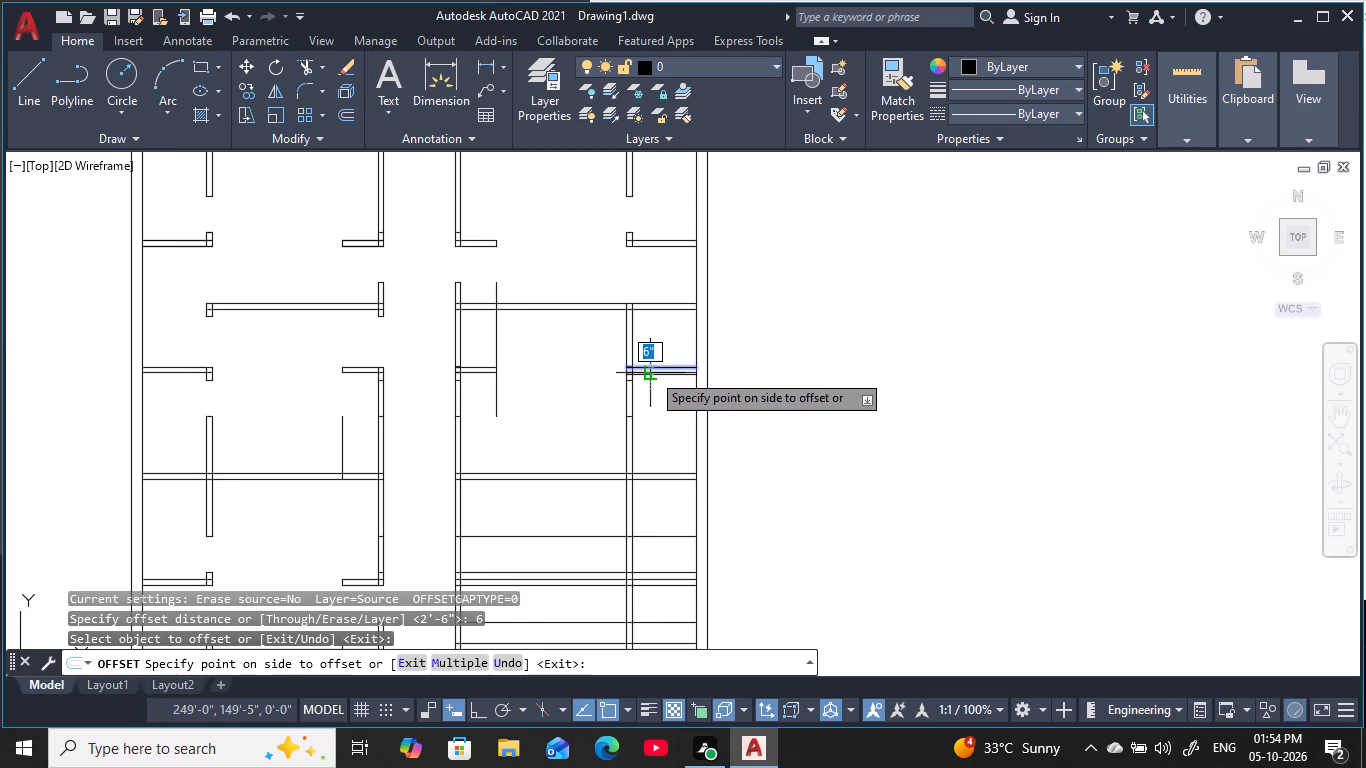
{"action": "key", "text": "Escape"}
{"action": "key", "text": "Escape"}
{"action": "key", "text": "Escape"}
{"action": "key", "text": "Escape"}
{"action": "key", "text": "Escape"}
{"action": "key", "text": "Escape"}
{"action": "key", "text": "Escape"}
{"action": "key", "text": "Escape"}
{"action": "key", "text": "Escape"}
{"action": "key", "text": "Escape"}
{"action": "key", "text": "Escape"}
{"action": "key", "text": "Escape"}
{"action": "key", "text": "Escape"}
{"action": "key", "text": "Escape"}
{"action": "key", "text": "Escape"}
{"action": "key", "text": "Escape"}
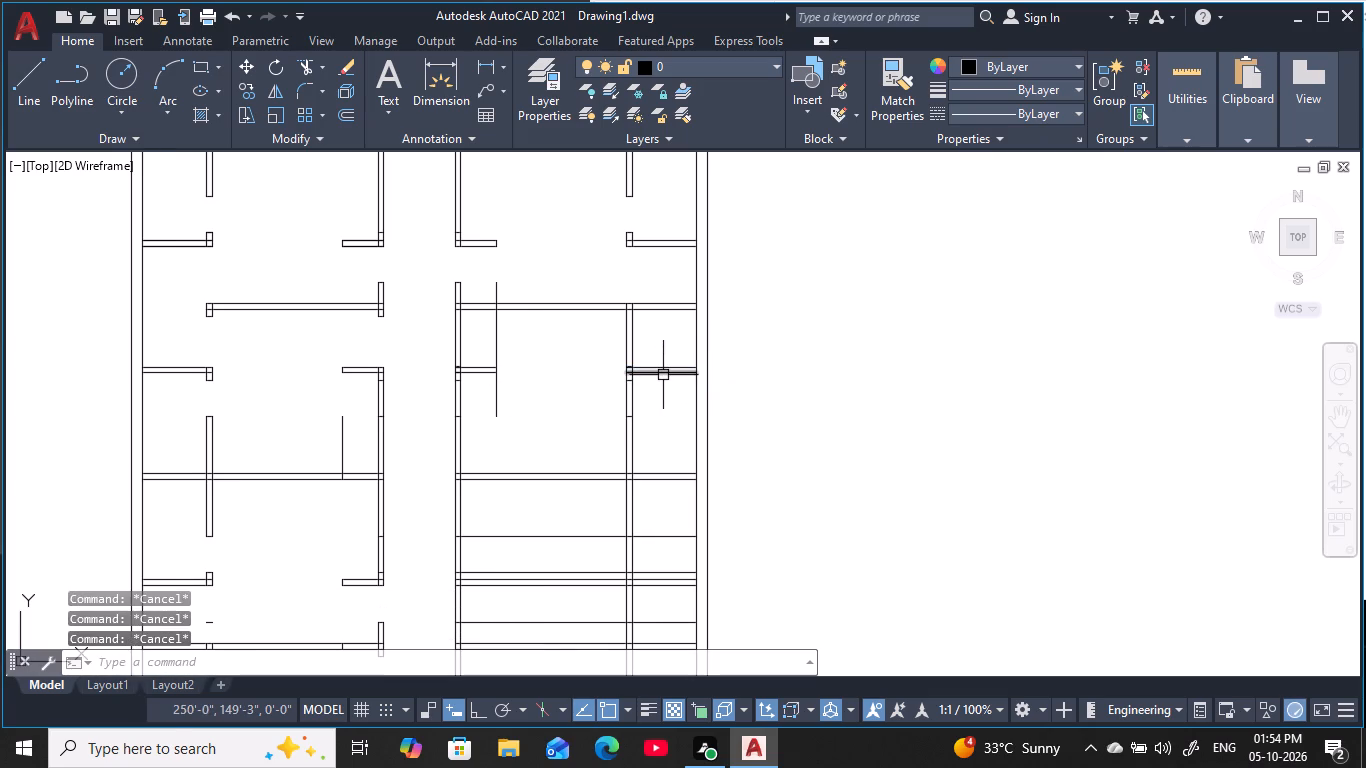
Offset the south line of the remaining cross partition stub beside the east exterior wall 6" southward.
{"action": "type", "text": "o"}
{"action": "key", "text": "space"}
{"action": "type", "text": "6"}
{"action": "key", "text": "space"}
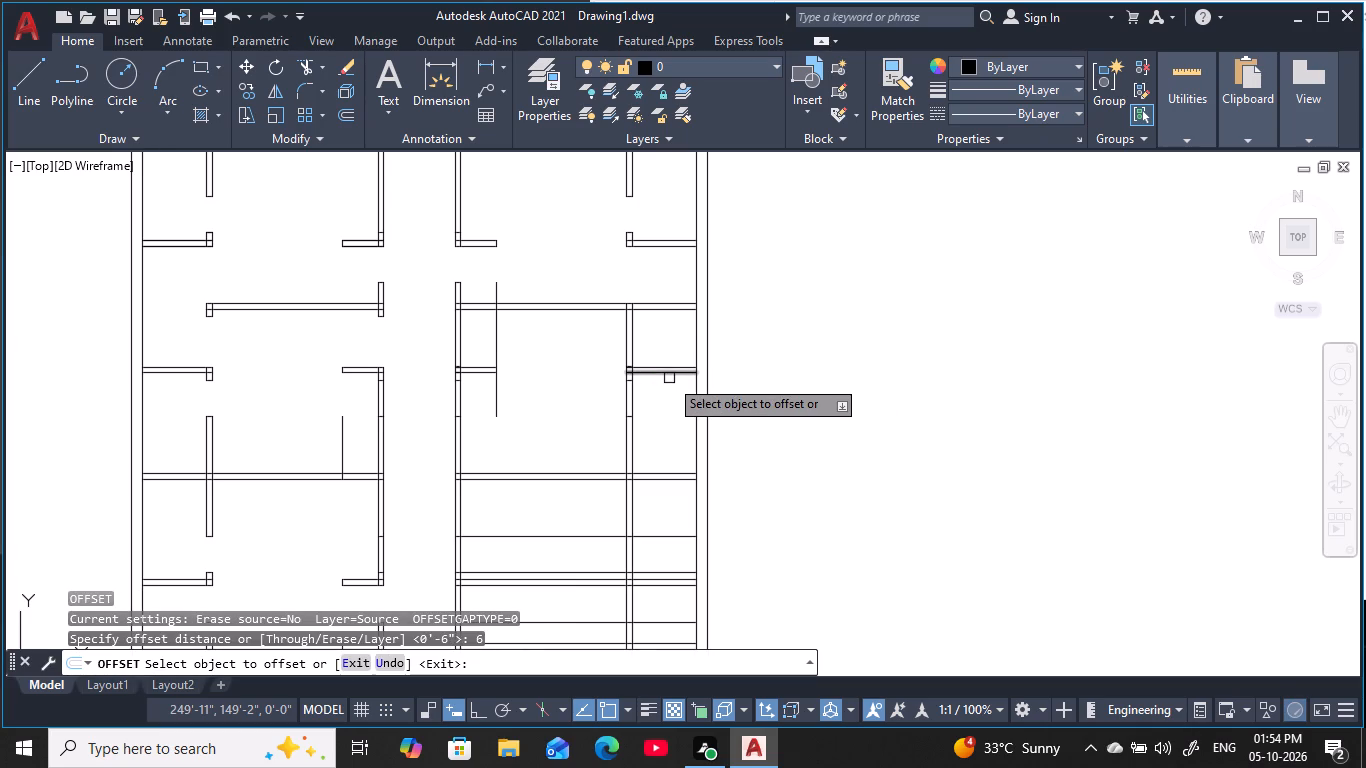
{"action": "scroll", "coordinate": [669, 378], "scroll_direction": "up", "scroll_amount": 1}
{"action": "left_click", "coordinate": [664, 368]}
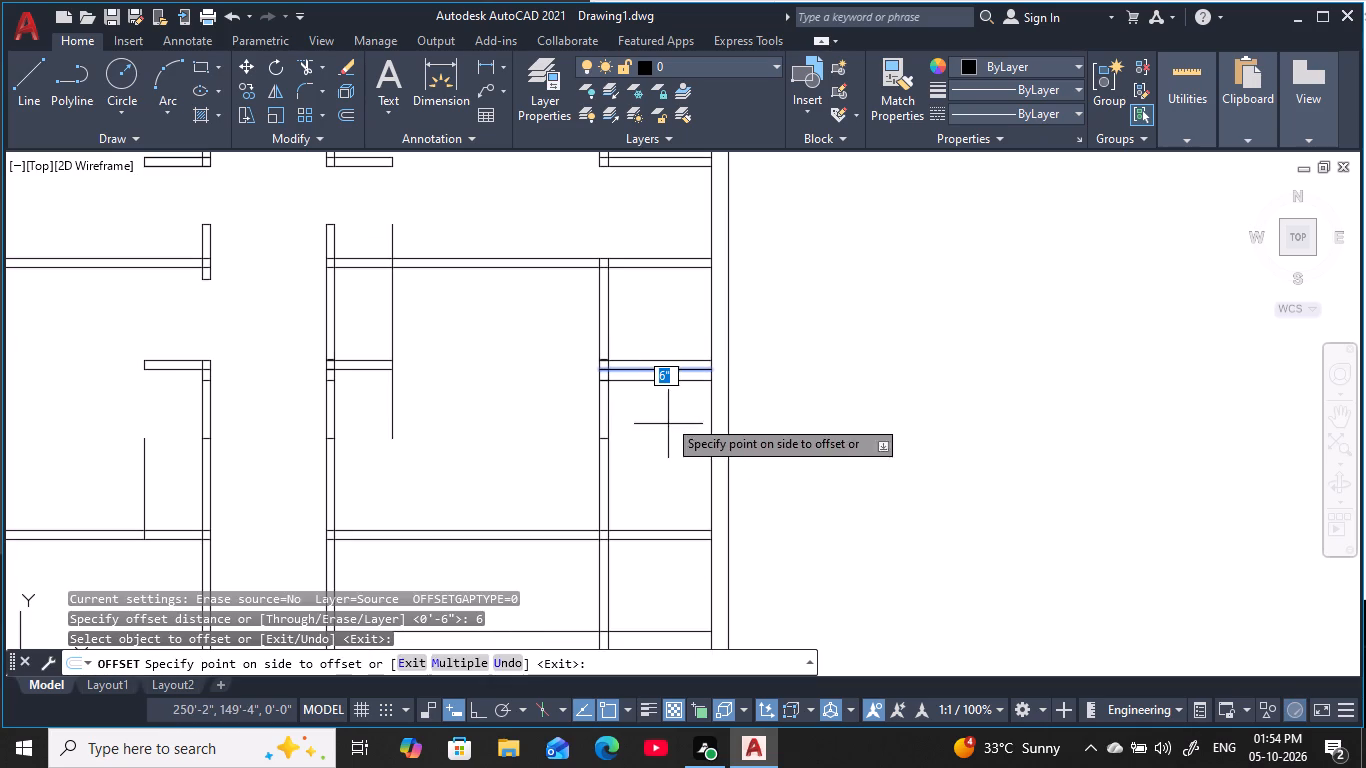
{"action": "left_click", "coordinate": [680, 482]}
{"action": "key", "text": "Escape"}
{"action": "key", "text": "Escape"}
{"action": "key", "text": "Escape"}
{"action": "key", "text": "Escape"}
{"action": "key", "text": "Escape"}
{"action": "key", "text": "Escape"}
{"action": "key", "text": "Escape"}
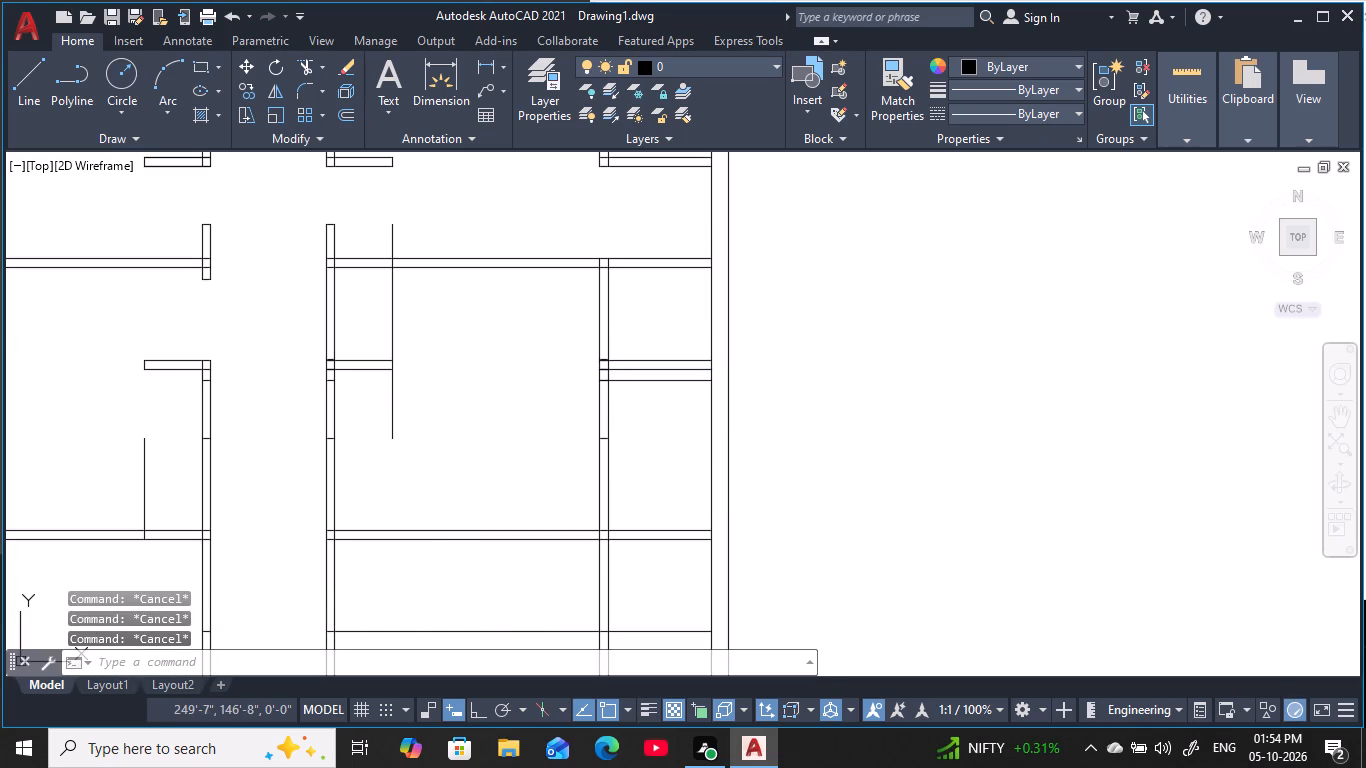
{"action": "key", "text": "Escape"}
{"action": "key", "text": "Escape"}
Offset the new 6" line beside the east exterior wall 2'6" southward to mark the door opening's width.
{"action": "type", "text": "o"}
{"action": "key", "text": "space"}
{"action": "type", "text": "2'6"}
{"action": "key", "text": "space"}
{"action": "left_click", "coordinate": [646, 382]}
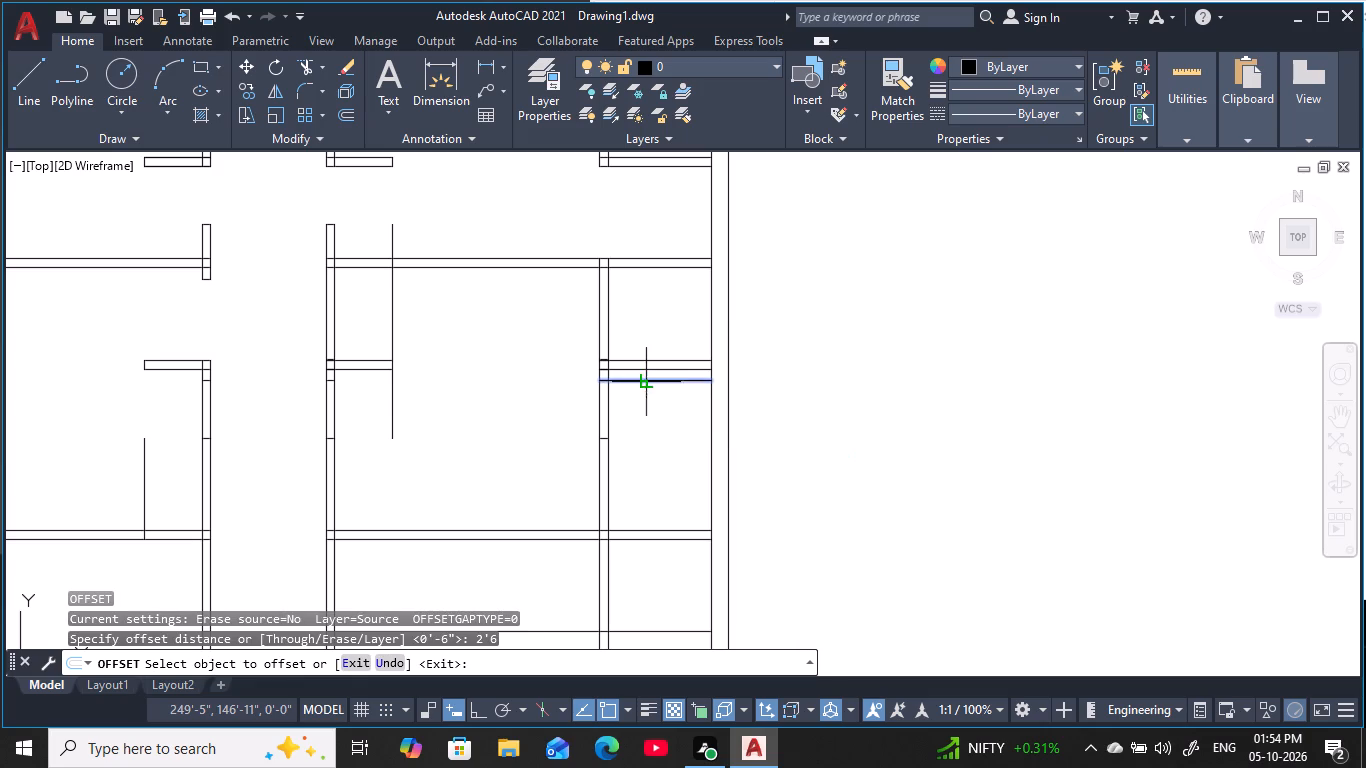
{"action": "left_click", "coordinate": [655, 492]}
{"action": "key", "text": "Escape"}
{"action": "key", "text": "Escape"}
{"action": "key", "text": "Escape"}
{"action": "key", "text": "Escape"}
{"action": "key", "text": "Escape"}
{"action": "key", "text": "Escape"}
{"action": "key", "text": "Escape"}
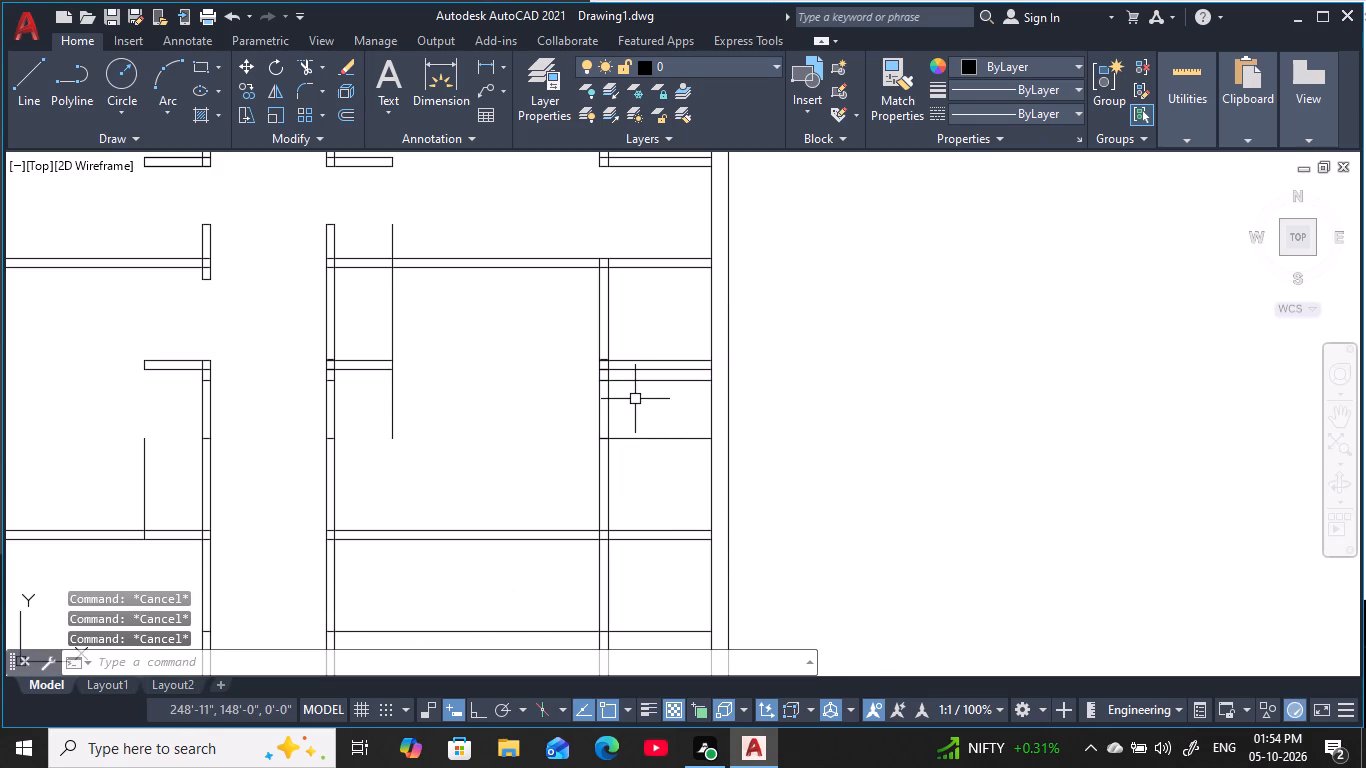
Cut the 2'6" door opening in the east north-south partition and trim away the two offset marker lines beside it.
{"action": "type", "text": "tr"}
{"action": "key", "text": "space"}
{"action": "left_click", "coordinate": [648, 426]}
{"action": "left_click", "coordinate": [649, 471]}
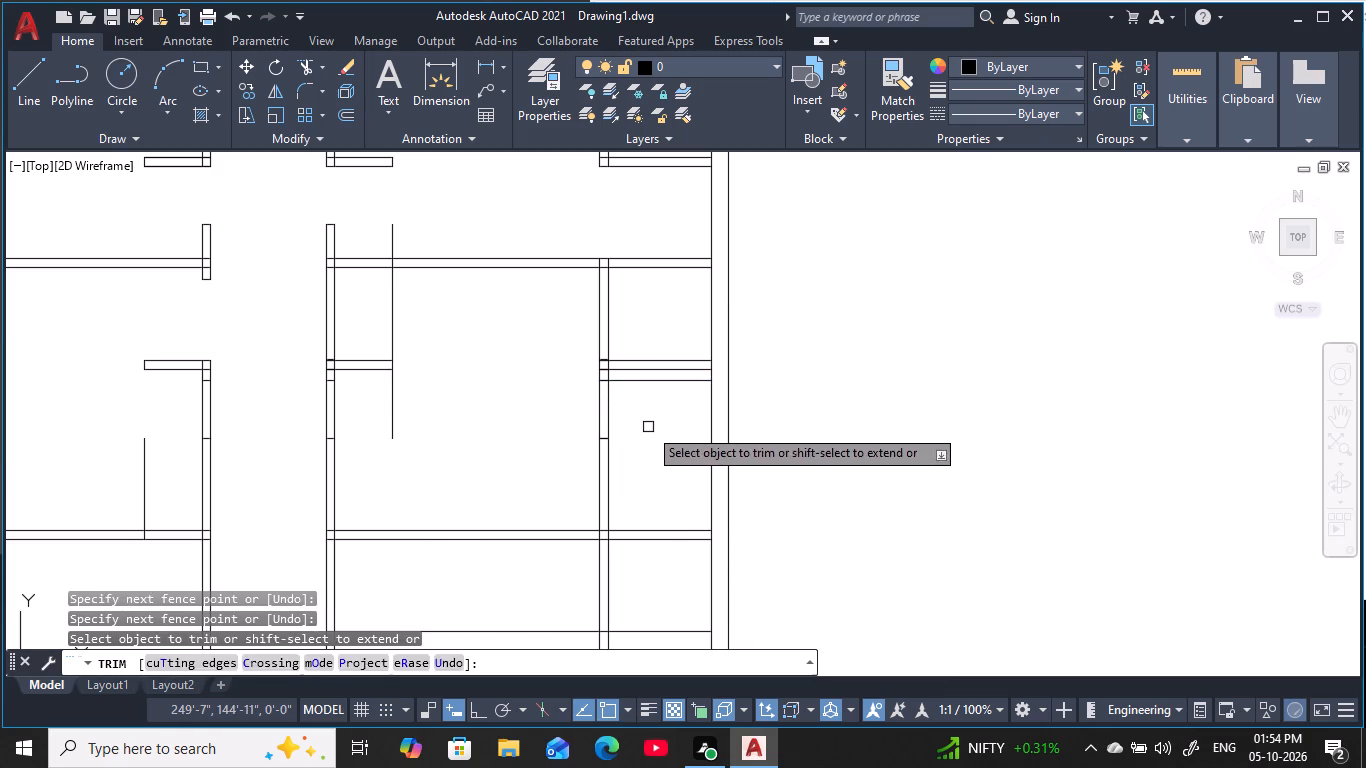
{"action": "left_click", "coordinate": [648, 427]}
{"action": "left_click", "coordinate": [561, 420]}
{"action": "left_click", "coordinate": [651, 383]}
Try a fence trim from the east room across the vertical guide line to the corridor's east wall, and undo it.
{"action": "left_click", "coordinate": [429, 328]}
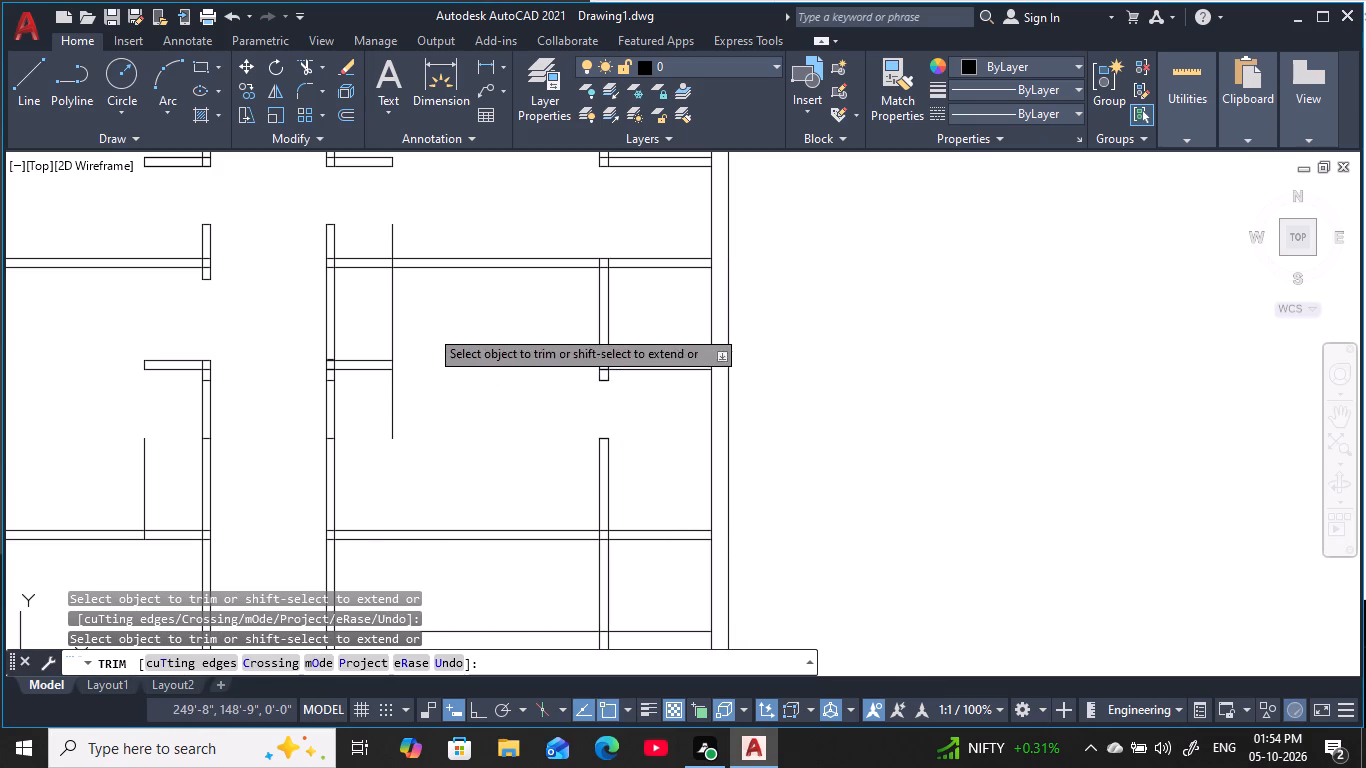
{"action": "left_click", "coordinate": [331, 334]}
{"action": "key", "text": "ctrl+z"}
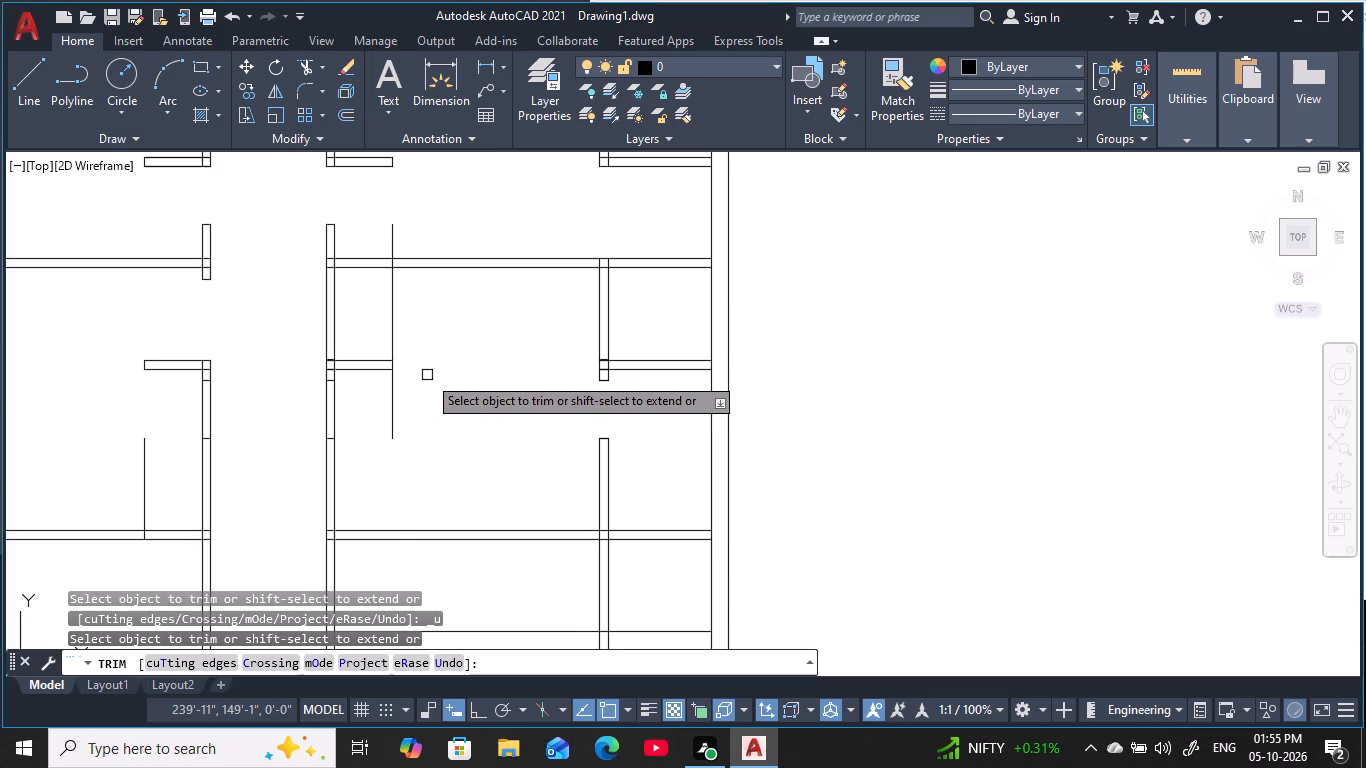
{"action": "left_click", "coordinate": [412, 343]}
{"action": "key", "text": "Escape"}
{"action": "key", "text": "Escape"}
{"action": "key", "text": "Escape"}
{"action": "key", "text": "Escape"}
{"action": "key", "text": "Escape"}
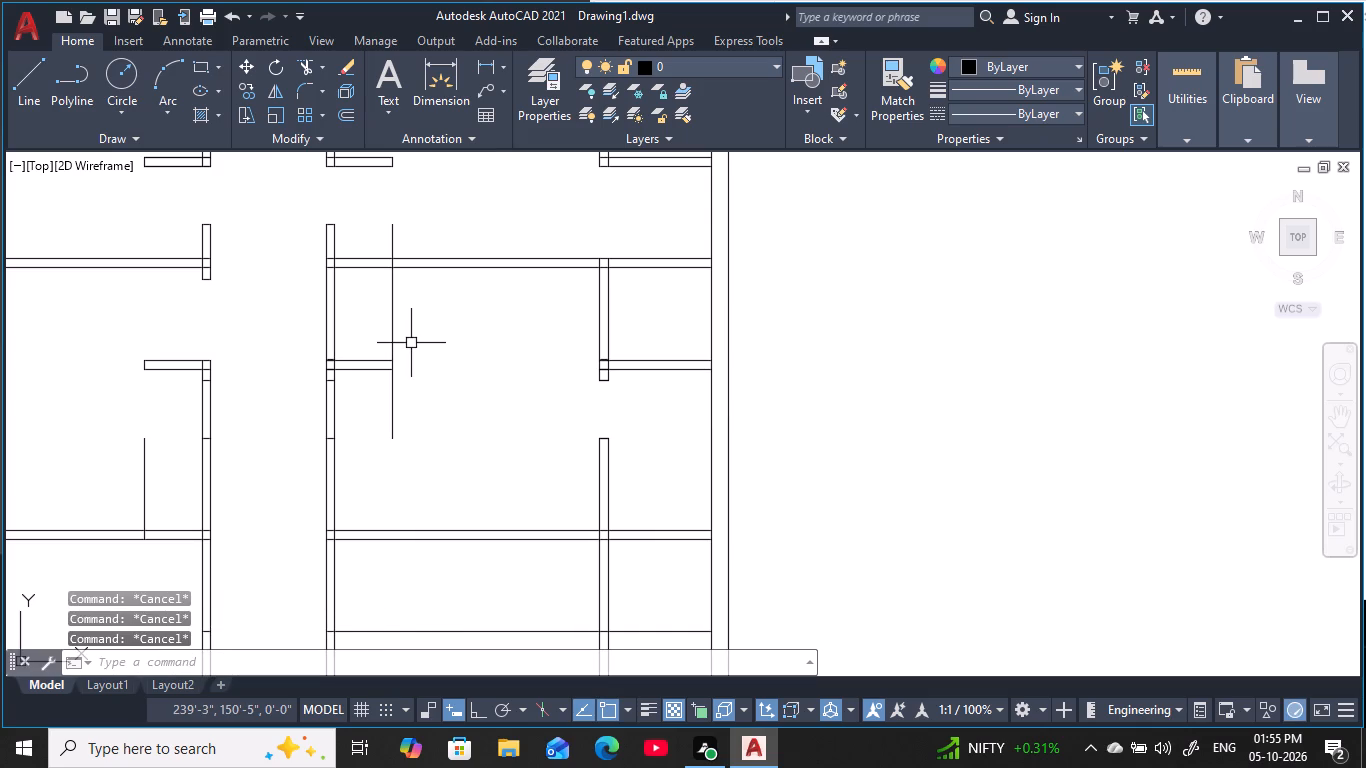
Trim the vertical 2'6" guide line east of the corridor between, above and below the two cross partitions.
{"action": "key", "text": "t"}
{"action": "key", "text": "r"}
{"action": "key", "text": "space"}
{"action": "left_click", "coordinate": [411, 343]}
{"action": "left_click", "coordinate": [378, 335]}
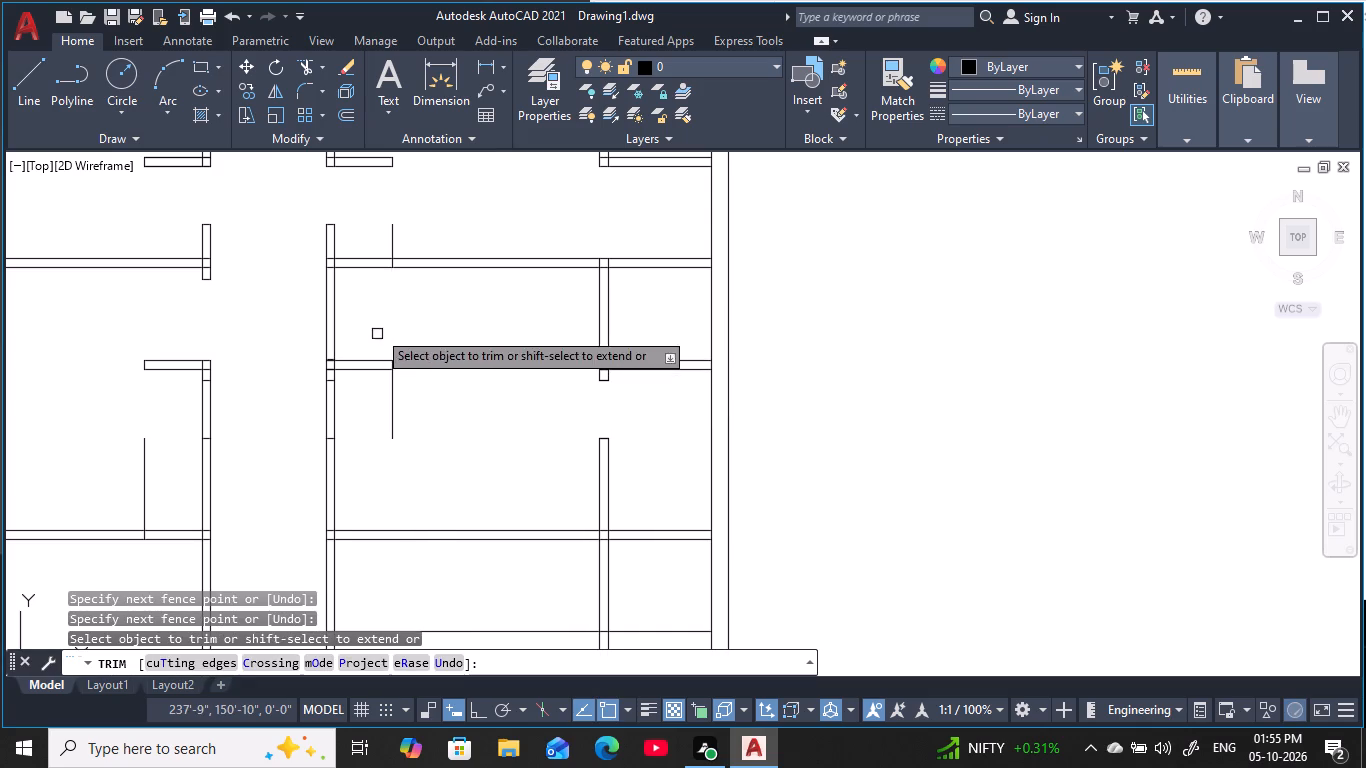
{"action": "left_click", "coordinate": [412, 240]}
{"action": "left_click", "coordinate": [367, 242]}
{"action": "left_click", "coordinate": [403, 398]}
{"action": "left_click", "coordinate": [387, 403]}
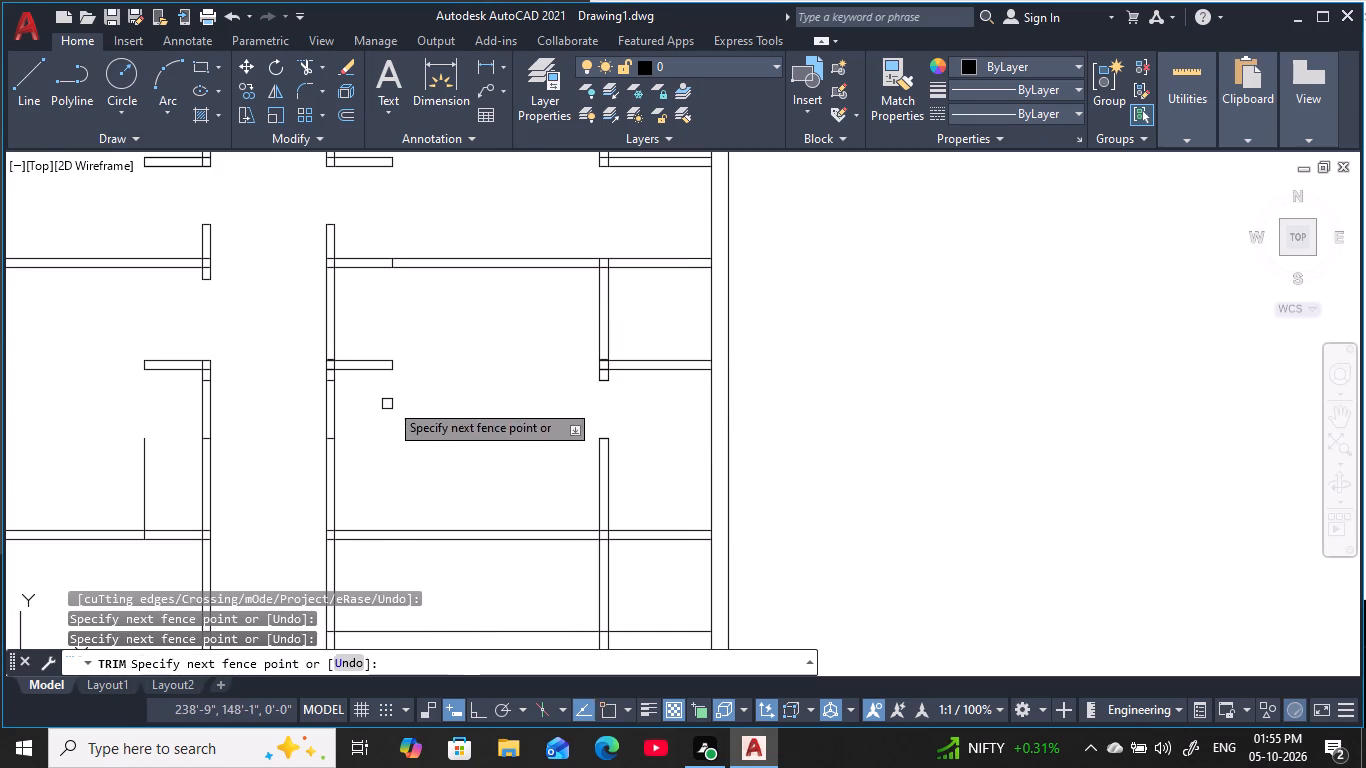
{"action": "key", "text": "Escape"}
{"action": "scroll", "coordinate": [446, 405], "scroll_direction": "down", "scroll_amount": 1}
{"action": "key", "text": "Escape"}
{"action": "middle_click_drag", "start_coordinate": [450, 408], "coordinate": [441, 315]}
{"action": "key", "text": "Escape"}
{"action": "key", "text": "Escape"}
{"action": "key", "text": "Escape"}
{"action": "key", "text": "Escape"}
{"action": "key", "text": "Escape"}
Trim both lines of the east north-south partition between the two cross partitions.
{"action": "middle_click_drag", "start_coordinate": [471, 320], "coordinate": [474, 323]}
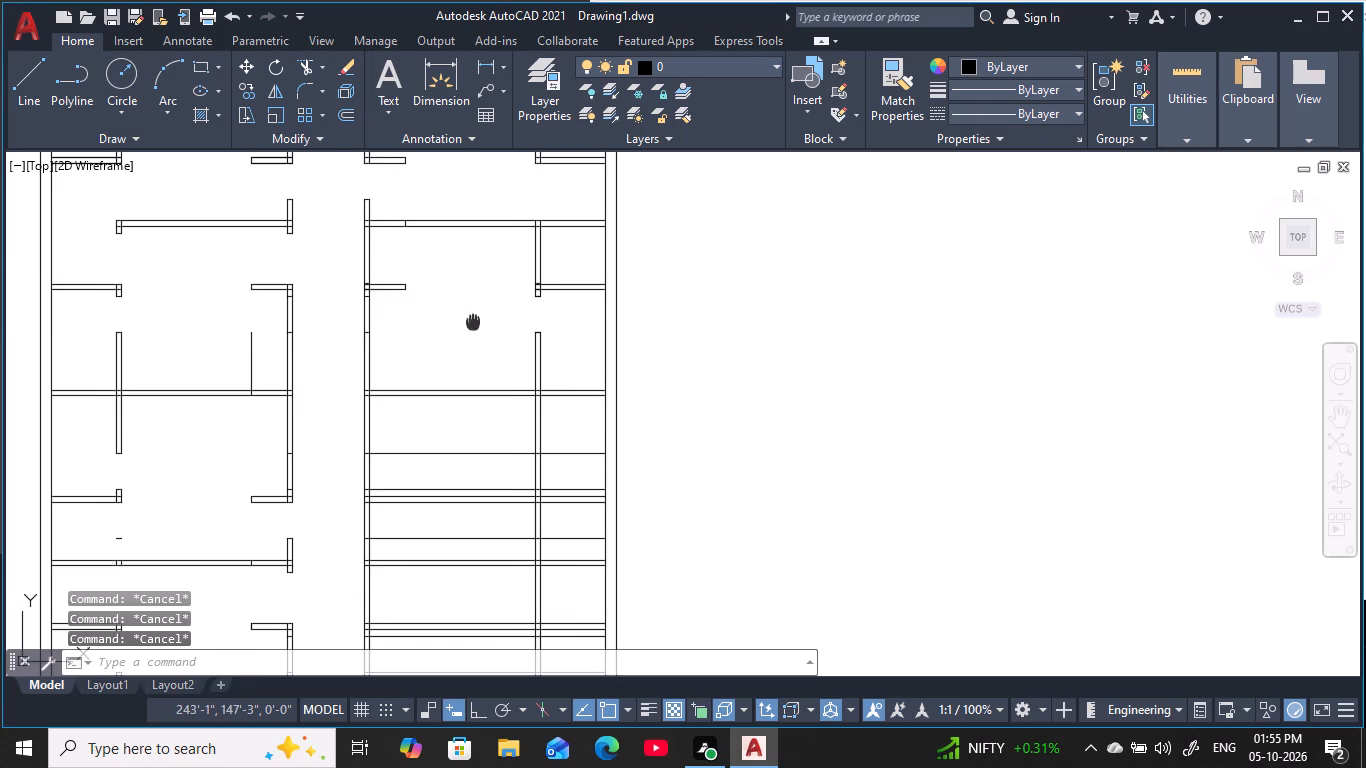
{"action": "middle_click_drag", "start_coordinate": [474, 323], "coordinate": [465, 363]}
{"action": "key", "text": "Escape"}
{"action": "key", "text": "Escape"}
{"action": "key", "text": "Escape"}
{"action": "scroll", "coordinate": [482, 343], "scroll_direction": "up", "scroll_amount": 2}
{"action": "key", "text": "Escape"}
{"action": "type", "text": "tr"}
{"action": "key", "text": "space"}
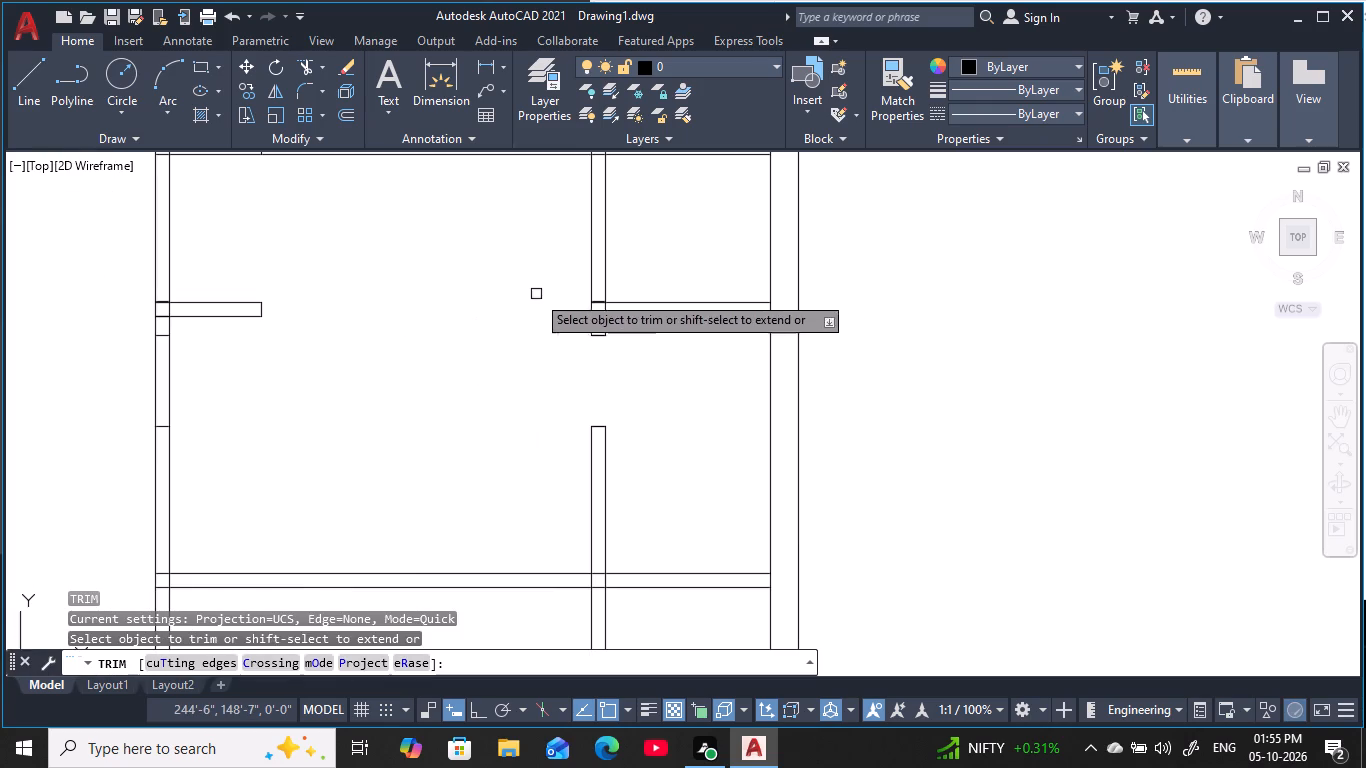
{"action": "scroll", "coordinate": [498, 293], "scroll_direction": "down", "scroll_amount": 2}
{"action": "middle_click_drag", "start_coordinate": [488, 303], "coordinate": [486, 355]}
{"action": "left_click", "coordinate": [577, 328]}
{"action": "left_click", "coordinate": [499, 326]}
{"action": "middle_click_drag", "start_coordinate": [466, 382], "coordinate": [487, 341]}
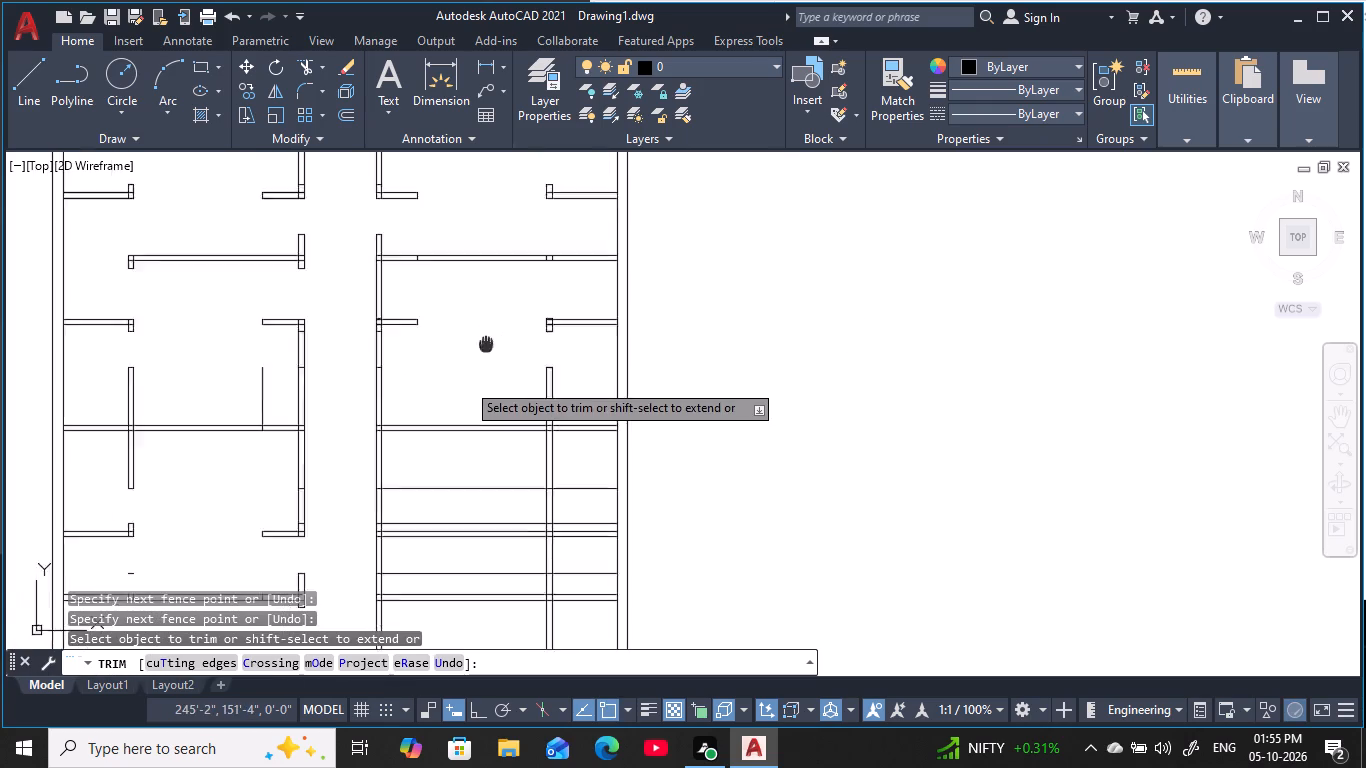
{"action": "middle_click_drag", "start_coordinate": [487, 341], "coordinate": [513, 300]}
{"action": "scroll", "coordinate": [508, 321], "scroll_direction": "down", "scroll_amount": 1}
{"action": "middle_click_drag", "start_coordinate": [507, 323], "coordinate": [491, 337]}
{"action": "key", "text": "Escape"}
{"action": "key", "text": "Escape"}
{"action": "key", "text": "Escape"}
{"action": "key", "text": "Escape"}
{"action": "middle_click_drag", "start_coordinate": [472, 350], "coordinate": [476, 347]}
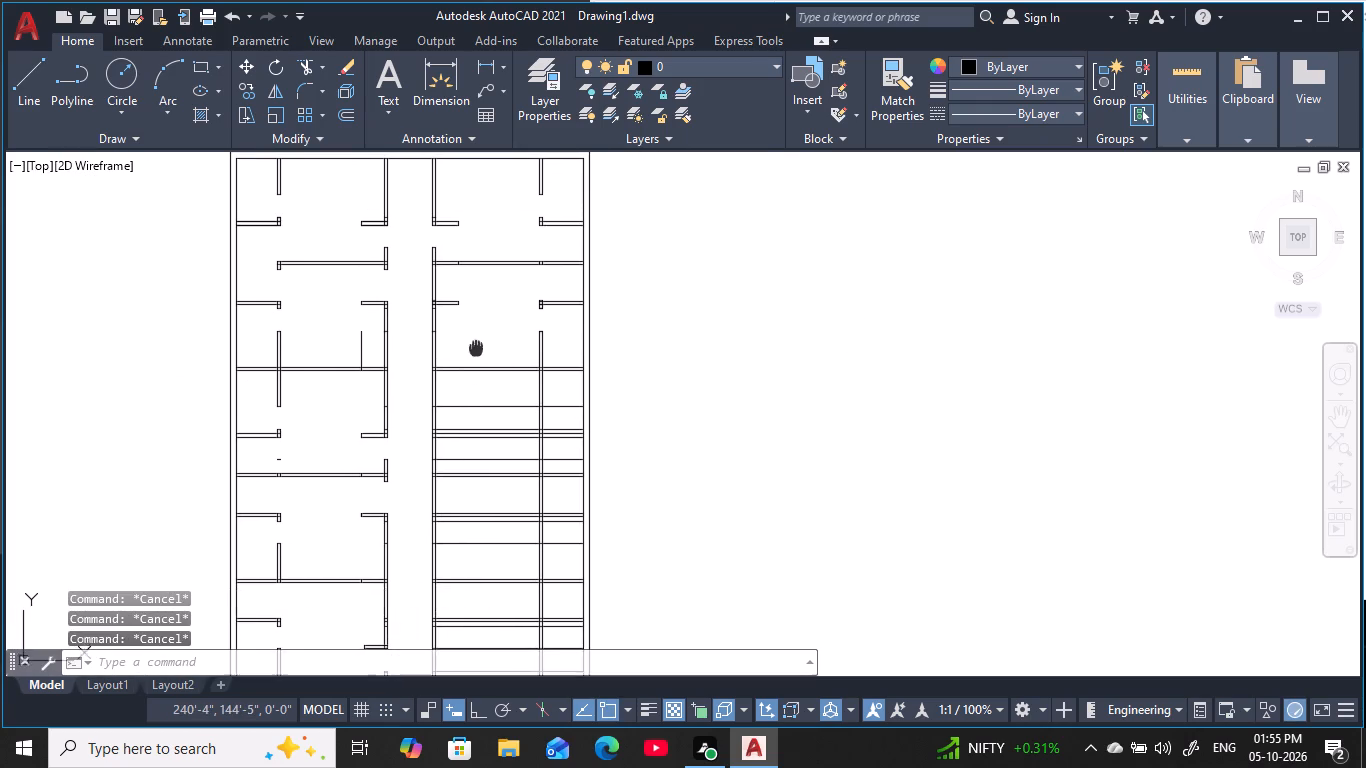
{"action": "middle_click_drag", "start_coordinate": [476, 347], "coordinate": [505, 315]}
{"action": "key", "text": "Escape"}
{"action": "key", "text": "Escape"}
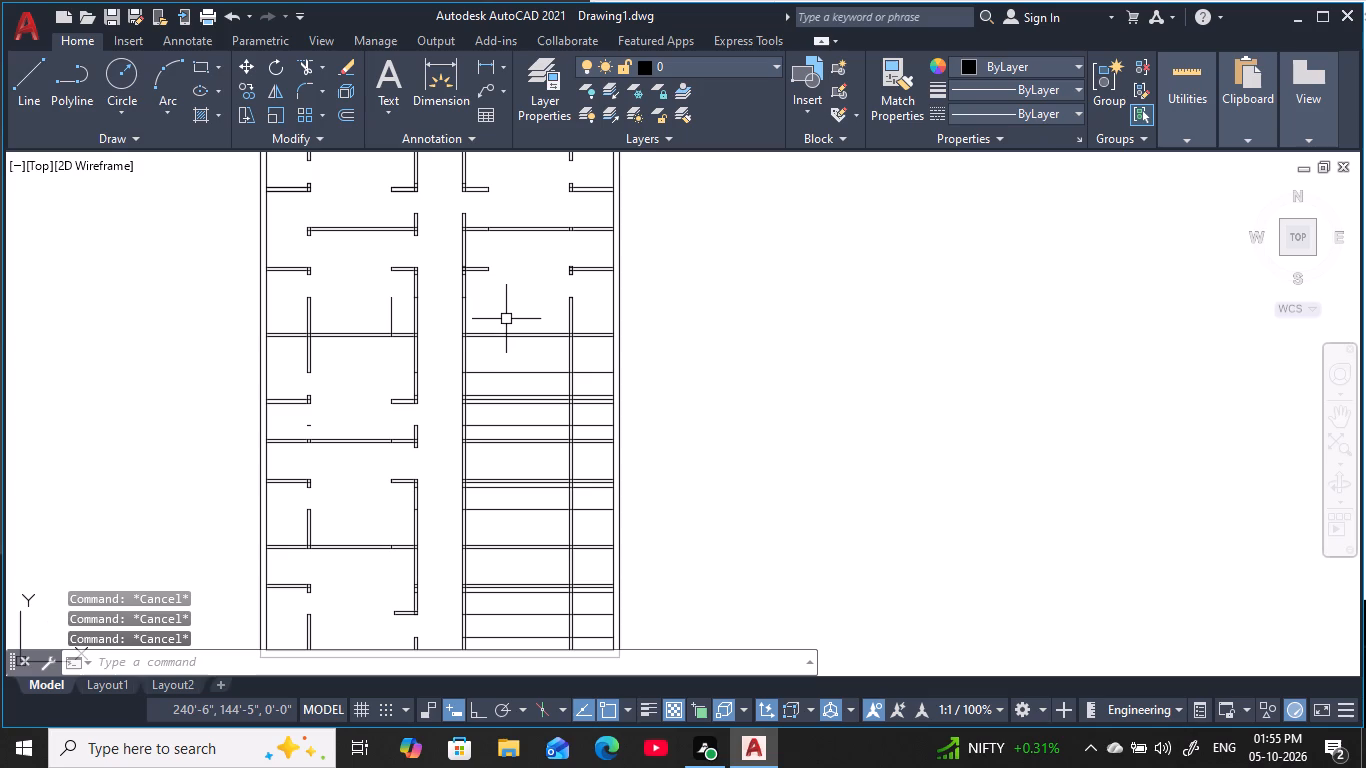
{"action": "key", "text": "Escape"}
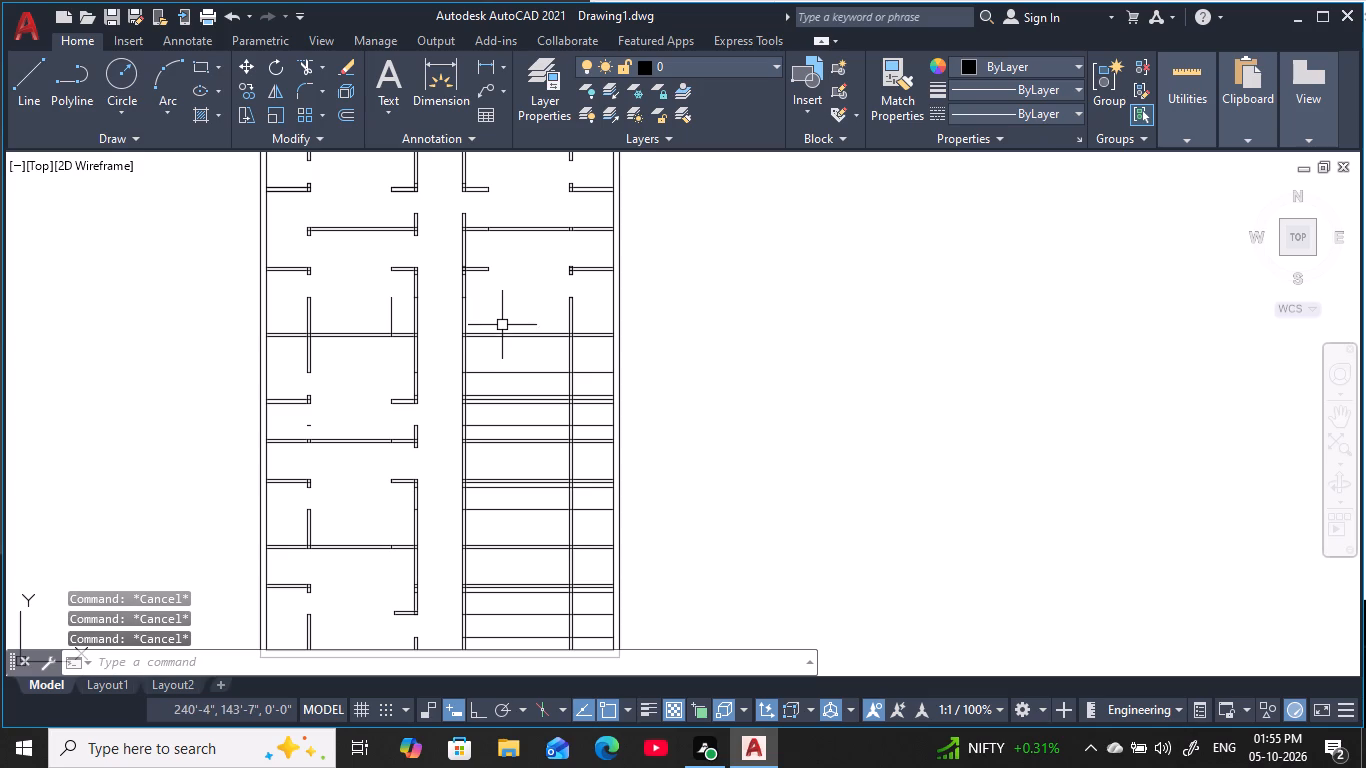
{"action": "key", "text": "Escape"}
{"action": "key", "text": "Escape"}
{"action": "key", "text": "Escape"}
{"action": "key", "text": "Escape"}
East of the corridor, offset the south line of the continuous cross partition above the new opening 6" southward.
{"action": "scroll", "coordinate": [481, 296], "scroll_direction": "up", "scroll_amount": 1}
{"action": "key", "text": "Escape"}
{"action": "middle_click_drag", "start_coordinate": [489, 300], "coordinate": [631, 389]}
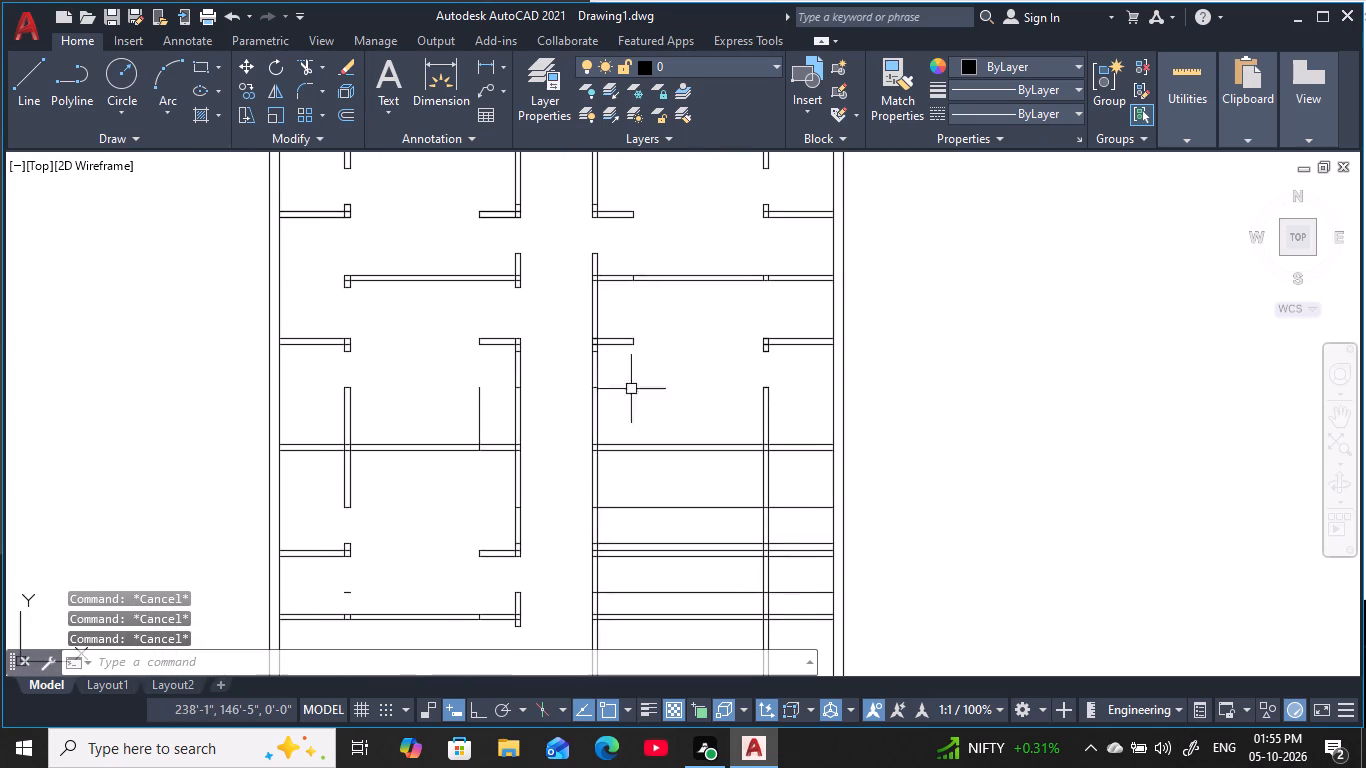
{"action": "key", "text": "Escape"}
{"action": "key", "text": "Escape"}
{"action": "key", "text": "Escape"}
{"action": "scroll", "coordinate": [605, 293], "scroll_direction": "up", "scroll_amount": 1}
{"action": "key", "text": "Escape"}
{"action": "middle_click_drag", "start_coordinate": [606, 308], "coordinate": [599, 340]}
{"action": "key", "text": "Escape"}
{"action": "scroll", "coordinate": [599, 340], "scroll_direction": "up", "scroll_amount": 1}
{"action": "key", "text": "Escape"}
{"action": "key", "text": "Escape"}
{"action": "key", "text": "Escape"}
{"action": "key", "text": "Escape"}
{"action": "scroll", "coordinate": [620, 359], "scroll_direction": "down", "scroll_amount": 1}
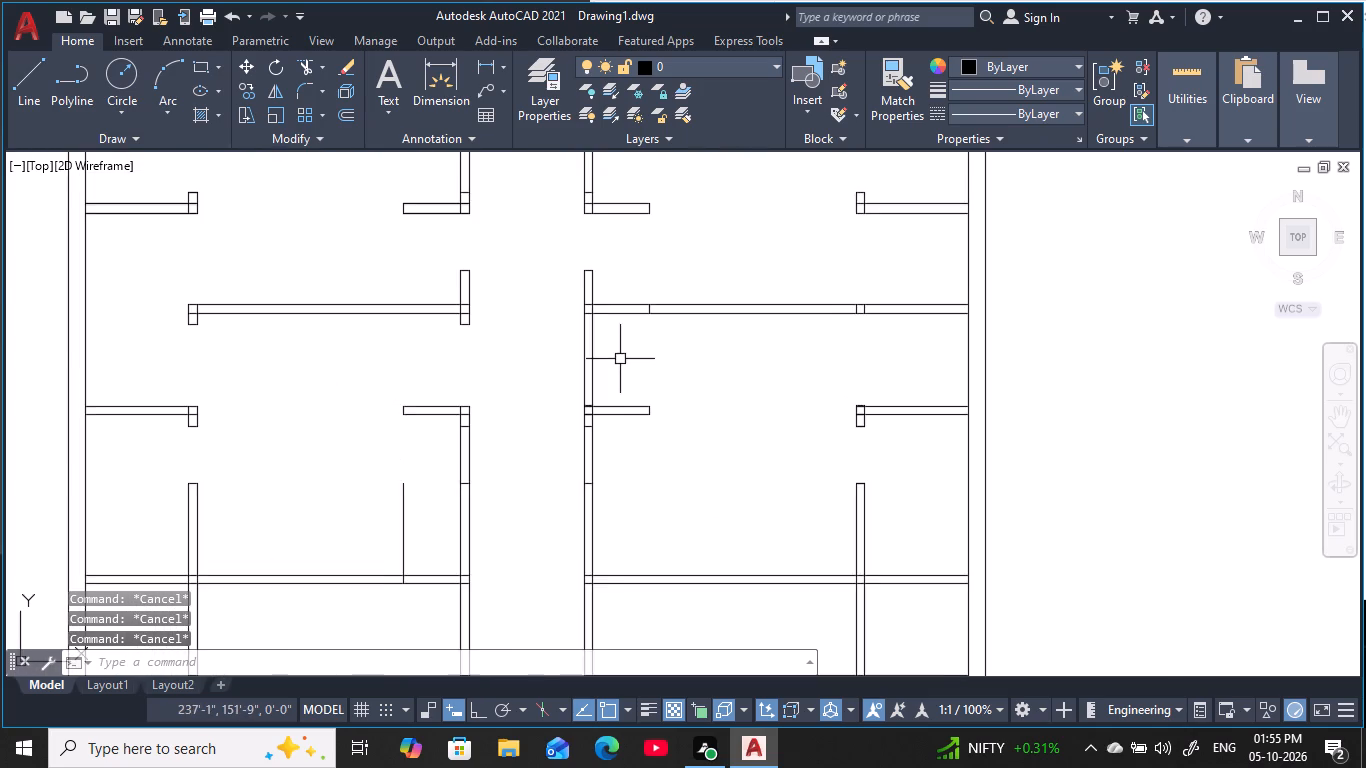
{"action": "middle_click_drag", "start_coordinate": [620, 359], "coordinate": [581, 355]}
{"action": "type", "text": "o"}
{"action": "key", "text": "space"}
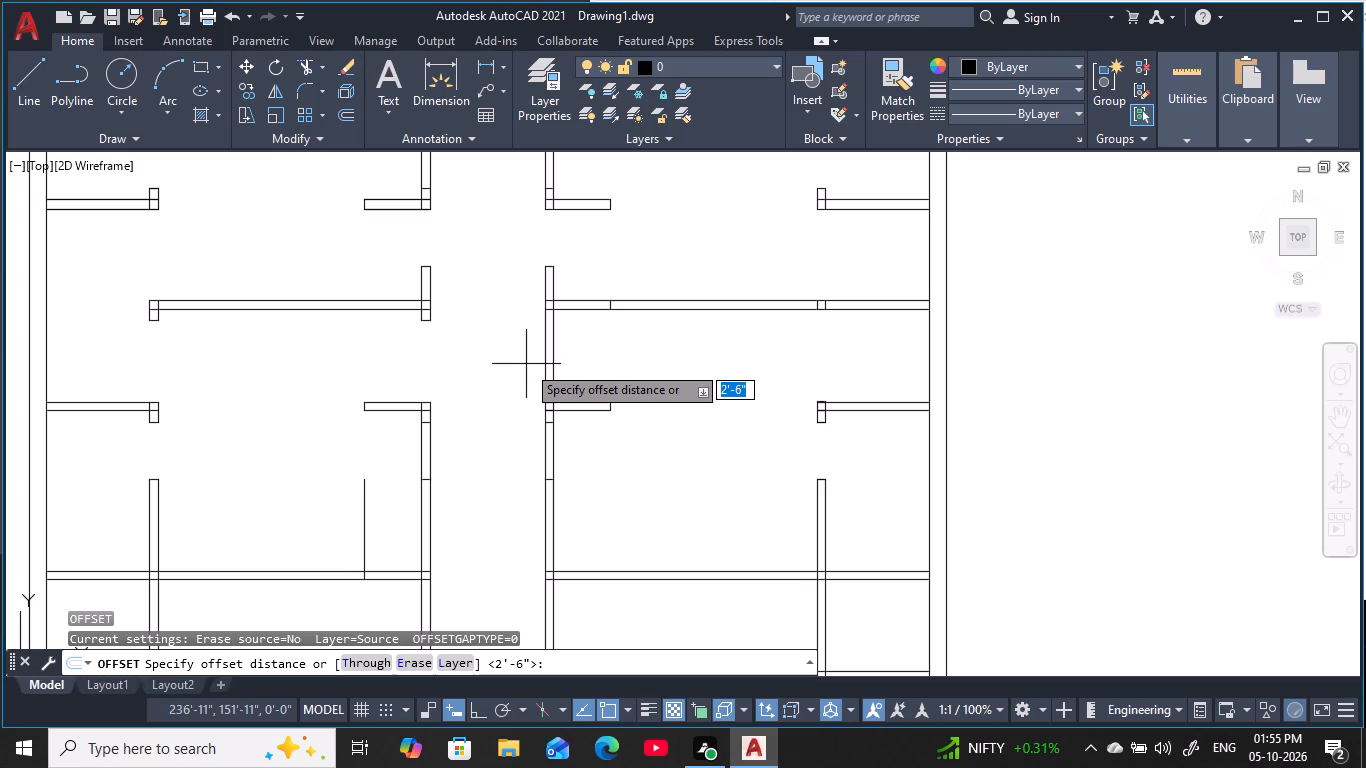
{"action": "type", "text": "6"}
{"action": "key", "text": "space"}
{"action": "left_click", "coordinate": [577, 311]}
{"action": "left_click", "coordinate": [583, 367]}
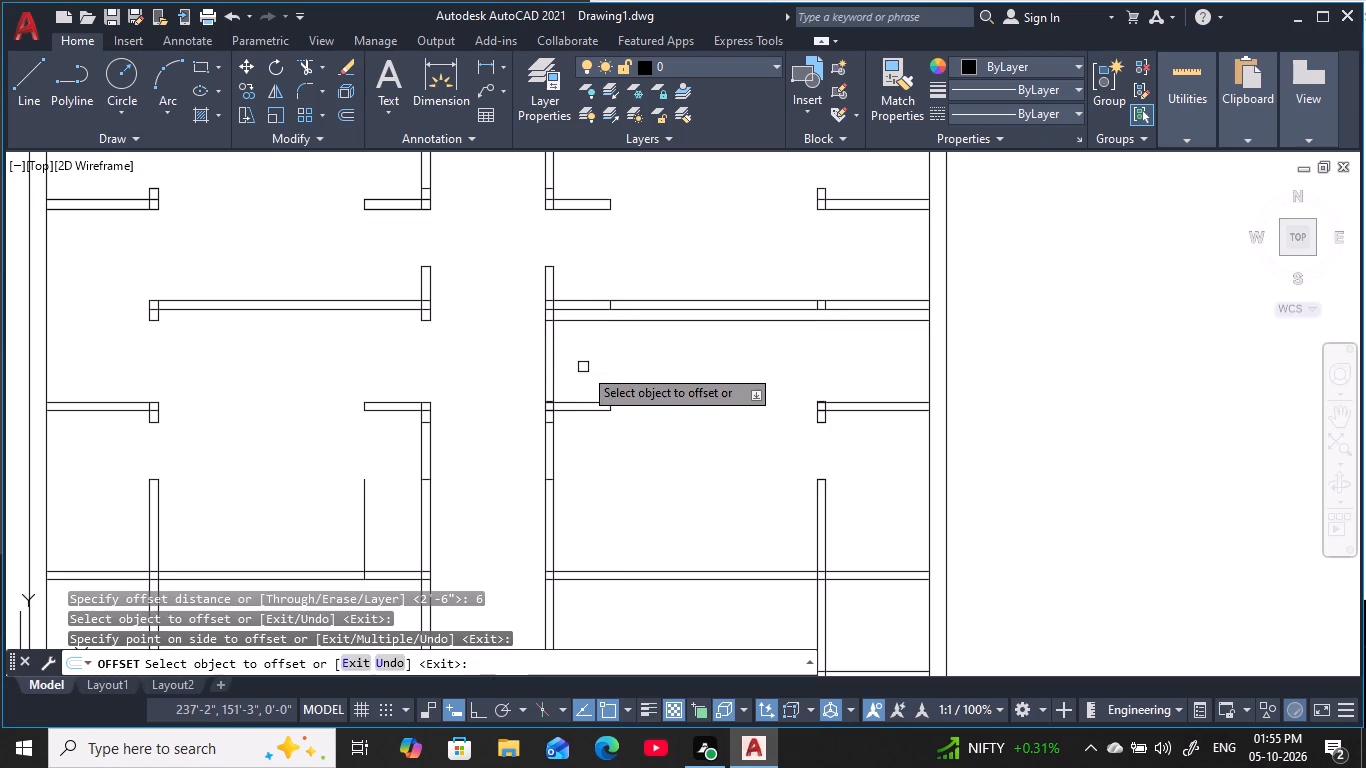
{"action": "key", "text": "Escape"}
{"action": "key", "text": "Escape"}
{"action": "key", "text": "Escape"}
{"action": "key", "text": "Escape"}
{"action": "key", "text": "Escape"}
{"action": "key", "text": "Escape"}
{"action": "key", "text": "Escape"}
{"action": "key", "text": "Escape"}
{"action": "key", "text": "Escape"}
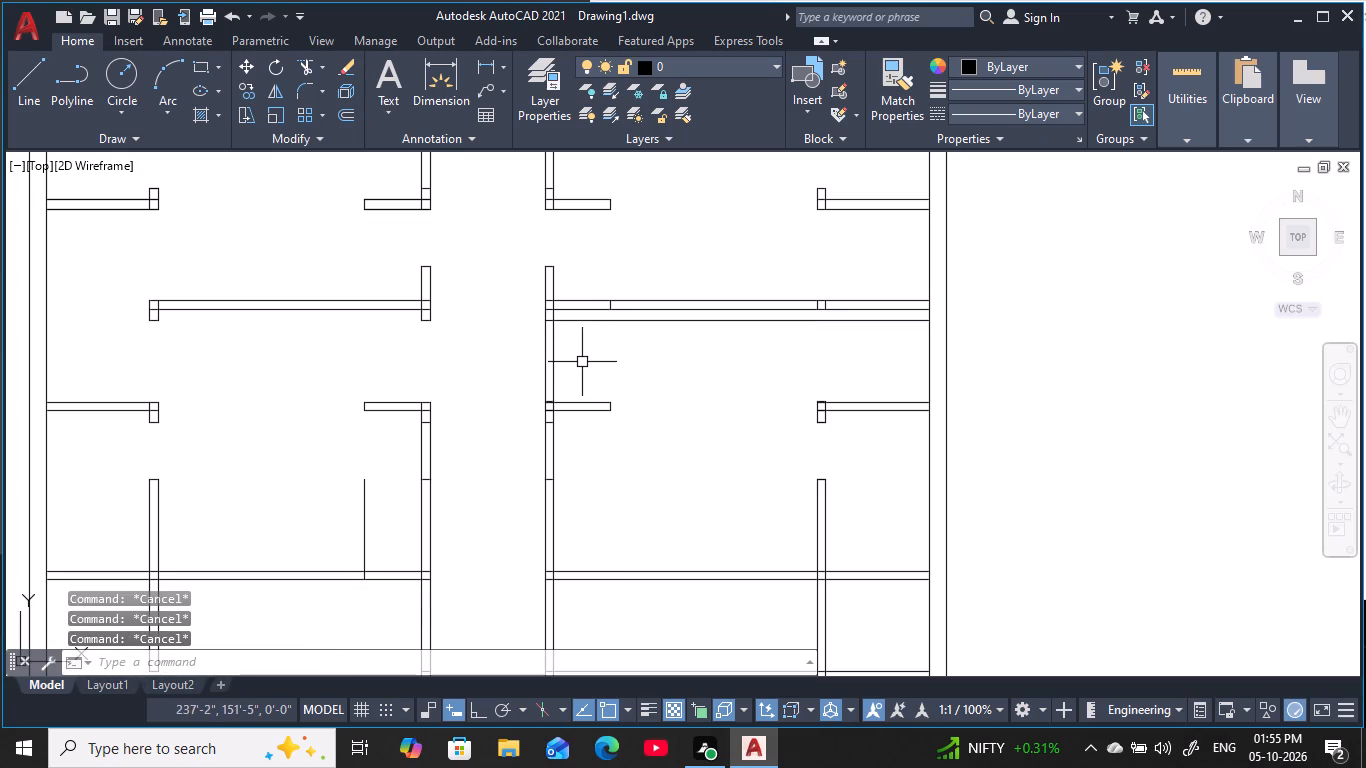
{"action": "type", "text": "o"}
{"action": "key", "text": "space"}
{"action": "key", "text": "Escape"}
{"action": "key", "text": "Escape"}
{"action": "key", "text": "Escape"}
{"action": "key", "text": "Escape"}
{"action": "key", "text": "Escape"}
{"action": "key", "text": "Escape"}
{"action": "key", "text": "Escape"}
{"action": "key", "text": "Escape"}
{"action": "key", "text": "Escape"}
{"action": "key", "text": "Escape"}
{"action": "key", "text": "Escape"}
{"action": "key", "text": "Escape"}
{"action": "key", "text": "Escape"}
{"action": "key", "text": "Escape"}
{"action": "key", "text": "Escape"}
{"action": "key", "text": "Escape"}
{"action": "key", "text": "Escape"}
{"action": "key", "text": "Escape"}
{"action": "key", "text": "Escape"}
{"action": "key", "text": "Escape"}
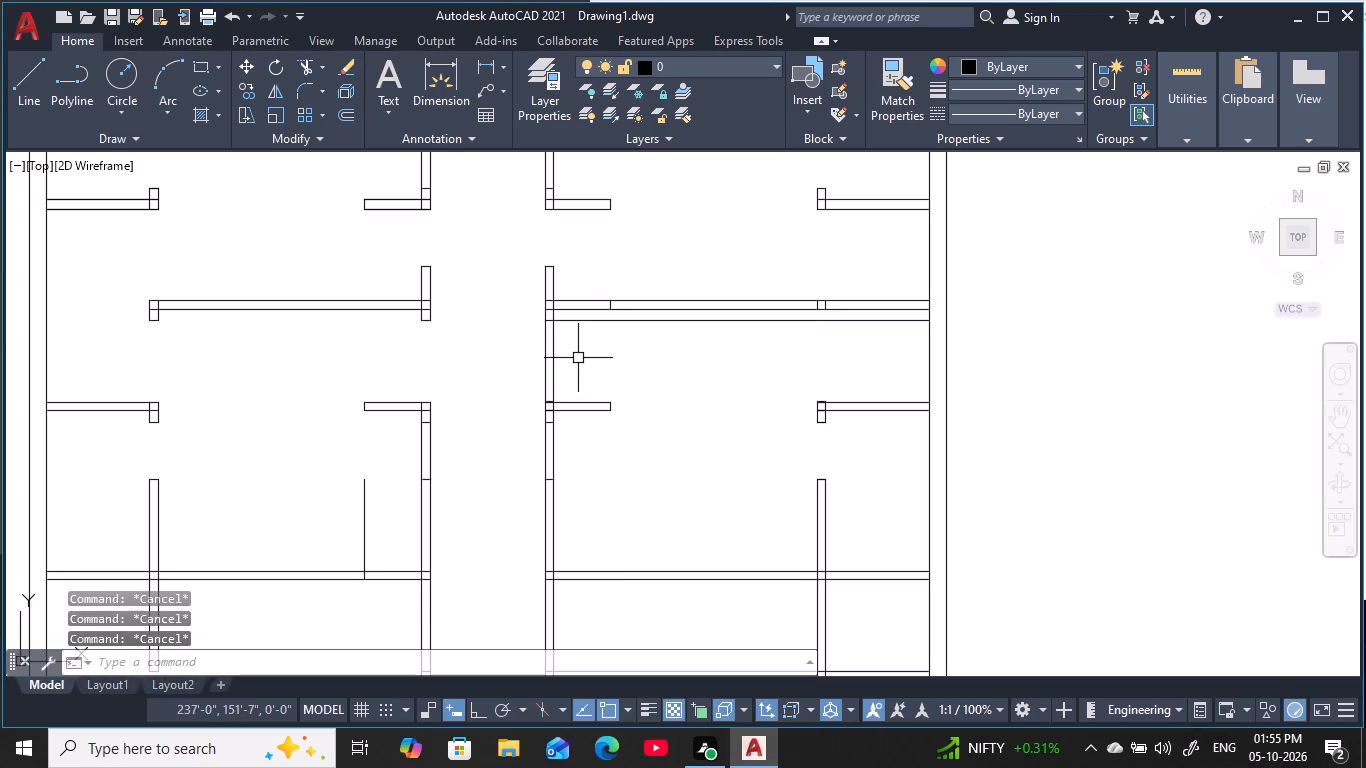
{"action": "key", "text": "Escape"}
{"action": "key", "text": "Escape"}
Trim the corridor's east wall between the 6" offset line and the cross partition to its south, and the offset line's stretch east of that wall.
{"action": "type", "text": "tr"}
{"action": "key", "text": "space"}
{"action": "left_click", "coordinate": [589, 360]}
{"action": "left_click", "coordinate": [525, 363]}
{"action": "left_click", "coordinate": [603, 320]}
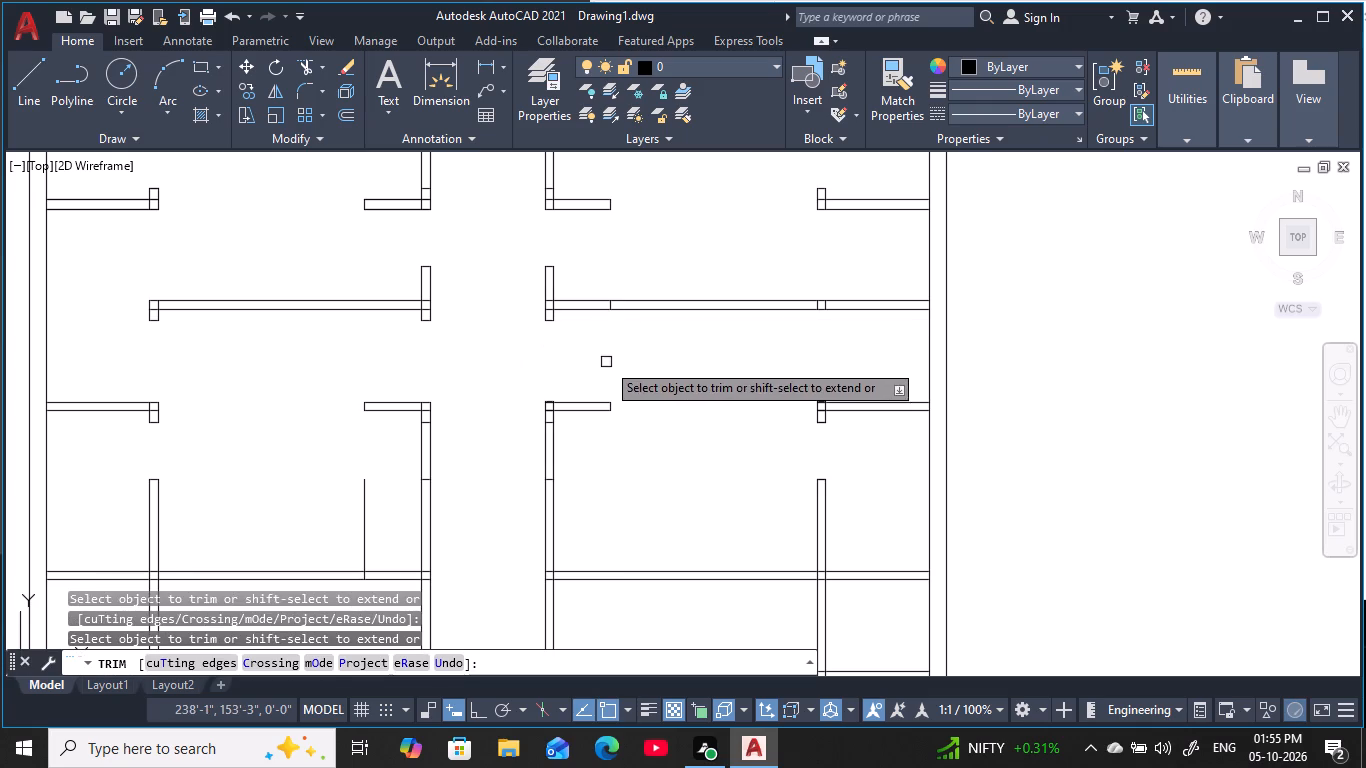
{"action": "key", "text": "Escape"}
{"action": "key", "text": "Escape"}
{"action": "key", "text": "Escape"}
{"action": "key", "text": "Escape"}
{"action": "key", "text": "Escape"}
East of the corridor, erase the three horizontal guide lines around the next cross partition south, two above it and one below.
{"action": "middle_click_drag", "start_coordinate": [691, 421], "coordinate": [673, 302]}
{"action": "scroll", "coordinate": [672, 301], "scroll_direction": "down", "scroll_amount": 1}
{"action": "key", "text": "Escape"}
{"action": "key", "text": "Escape"}
{"action": "key", "text": "Escape"}
{"action": "middle_click_drag", "start_coordinate": [666, 364], "coordinate": [670, 363]}
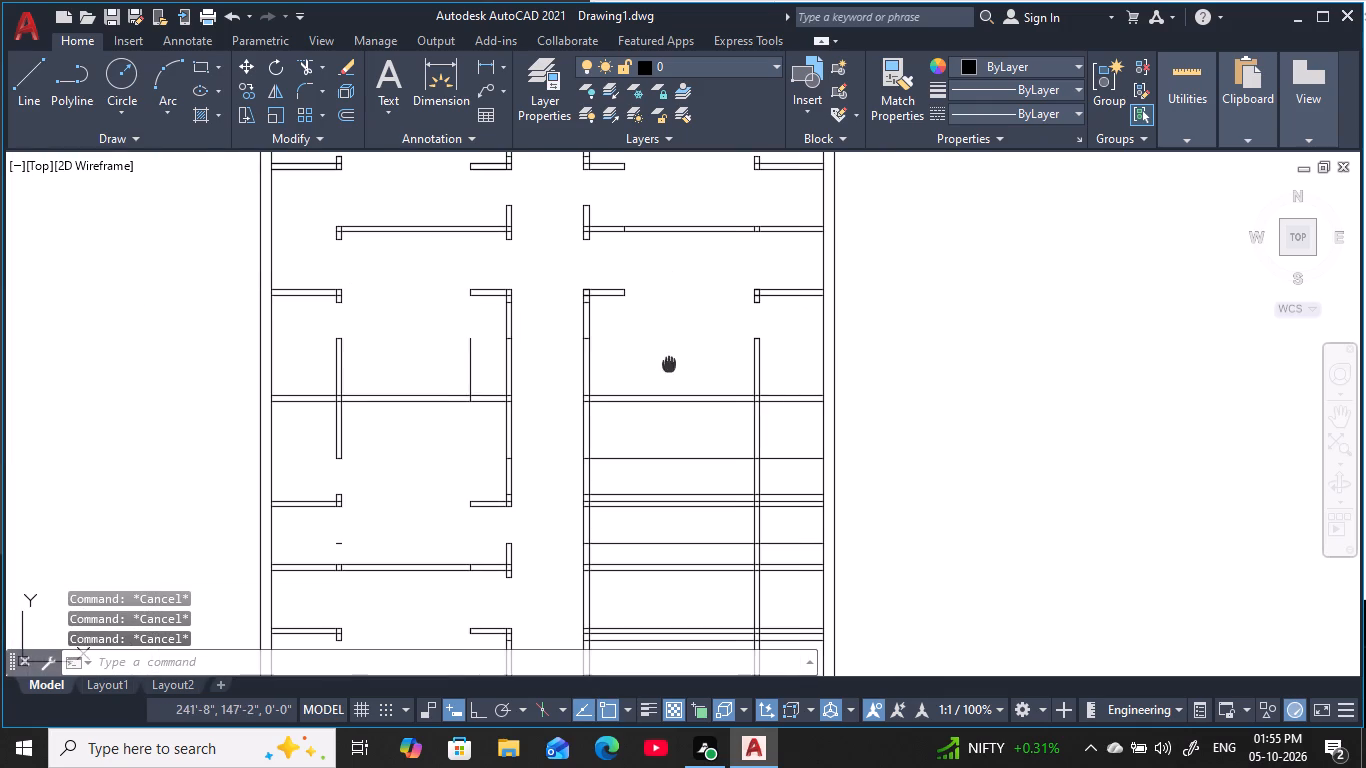
{"action": "middle_click_drag", "start_coordinate": [670, 363], "coordinate": [627, 286]}
{"action": "key", "text": "Escape"}
{"action": "key", "text": "Escape"}
{"action": "key", "text": "Escape"}
{"action": "key", "text": "Escape"}
{"action": "key", "text": "Escape"}
{"action": "left_click", "coordinate": [657, 387]}
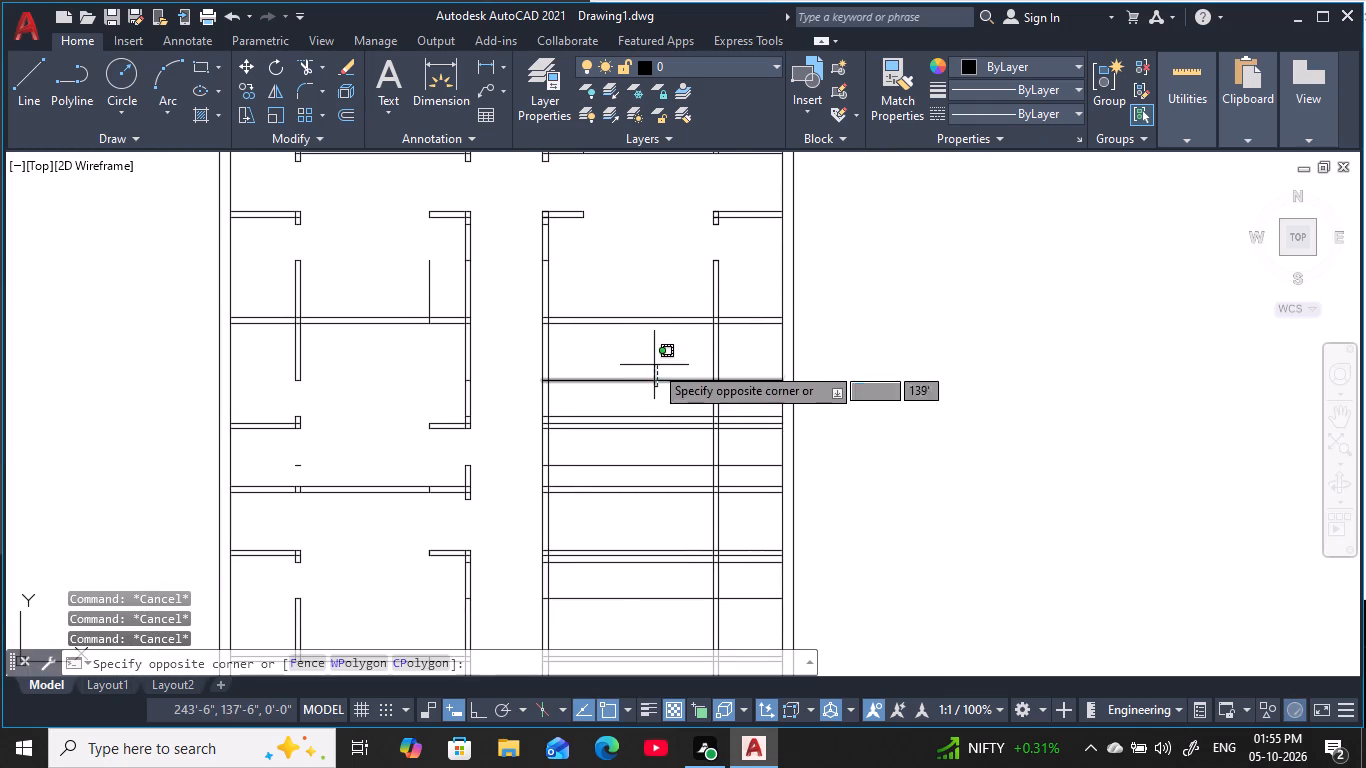
{"action": "left_click", "coordinate": [654, 365]}
{"action": "key", "text": "Delete"}
{"action": "scroll", "coordinate": [656, 412], "scroll_direction": "up", "scroll_amount": 1}
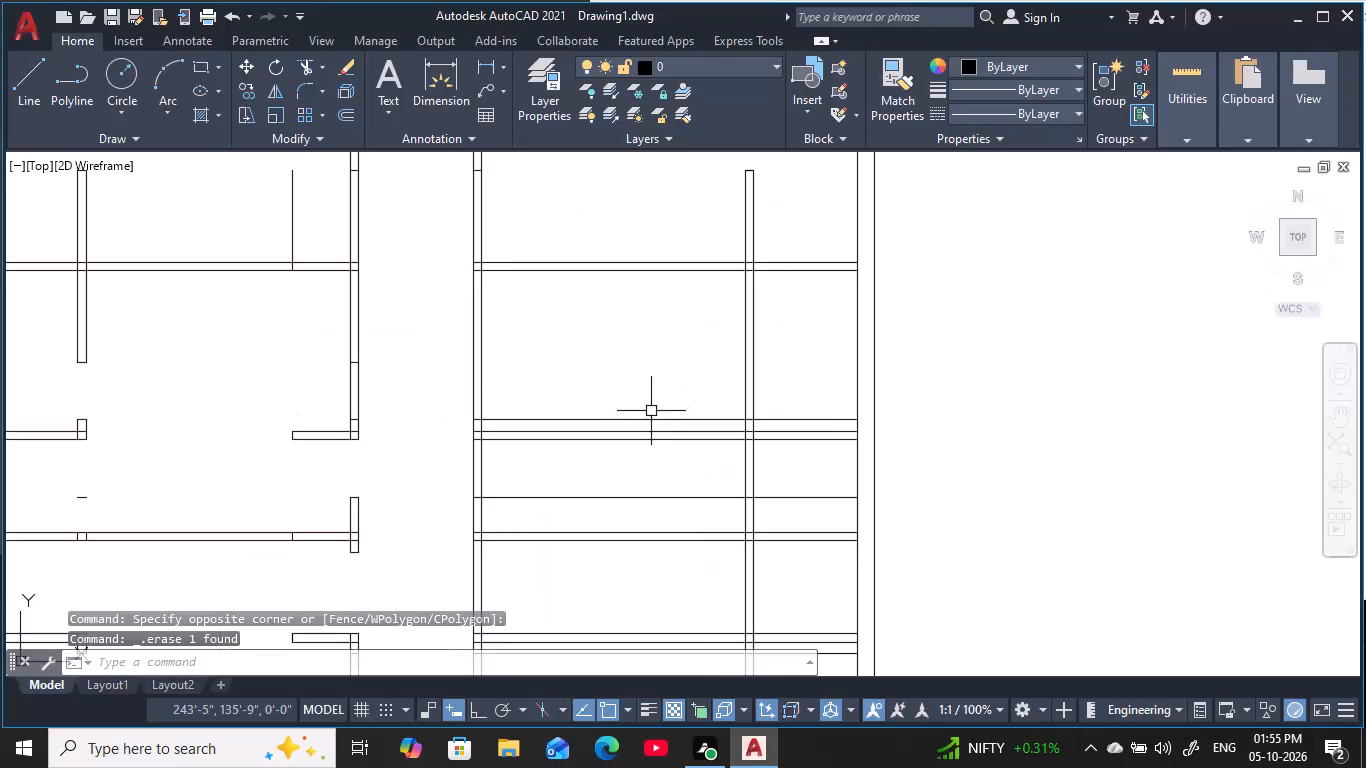
{"action": "left_click", "coordinate": [651, 411]}
{"action": "left_click", "coordinate": [651, 423]}
{"action": "key", "text": "Delete"}
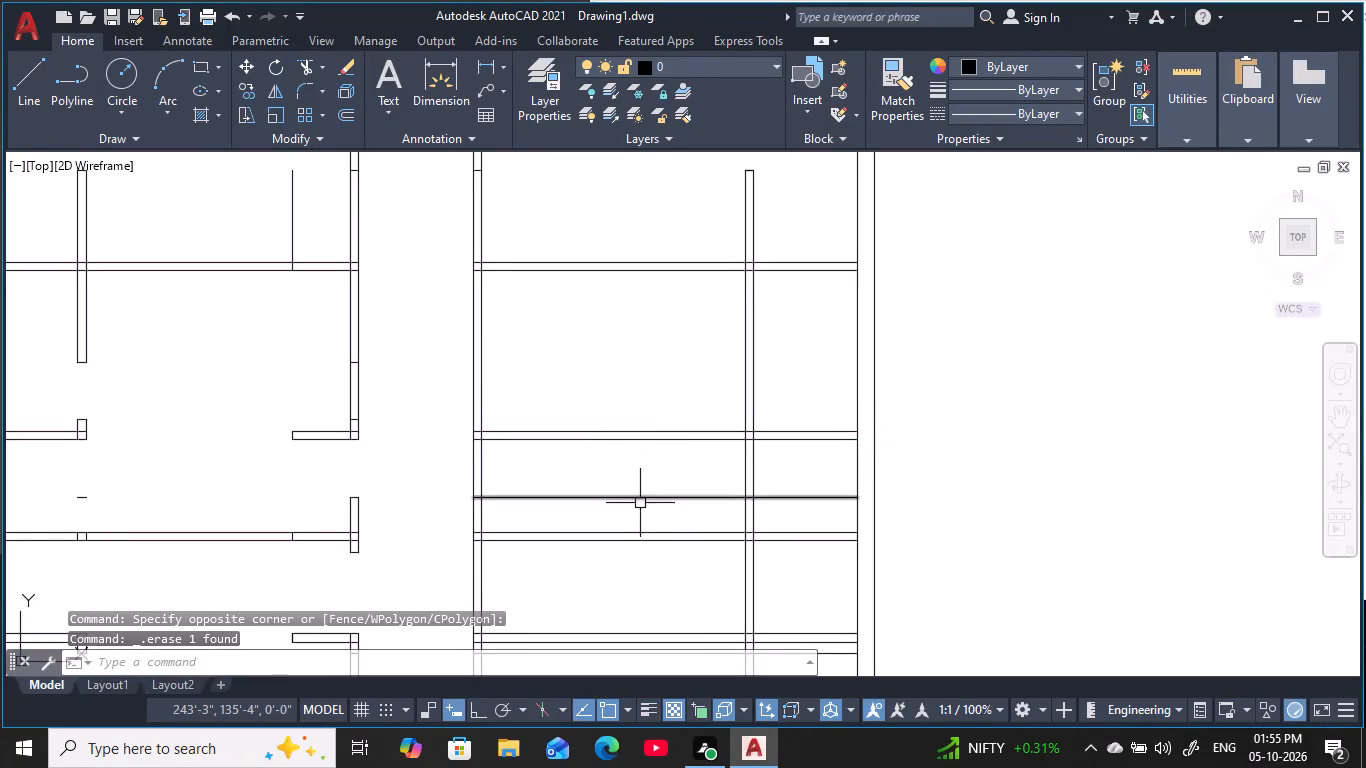
{"action": "left_click", "coordinate": [637, 496]}
{"action": "key", "text": "Delete"}
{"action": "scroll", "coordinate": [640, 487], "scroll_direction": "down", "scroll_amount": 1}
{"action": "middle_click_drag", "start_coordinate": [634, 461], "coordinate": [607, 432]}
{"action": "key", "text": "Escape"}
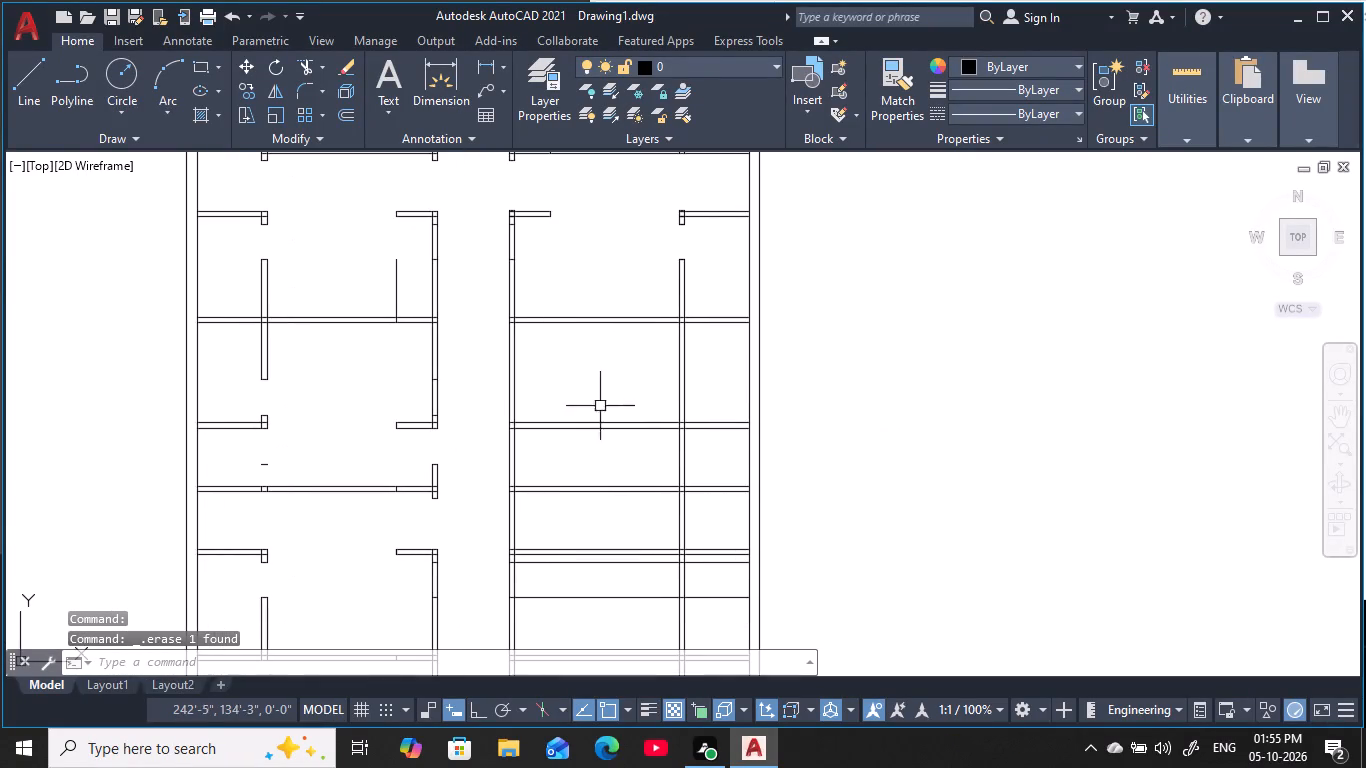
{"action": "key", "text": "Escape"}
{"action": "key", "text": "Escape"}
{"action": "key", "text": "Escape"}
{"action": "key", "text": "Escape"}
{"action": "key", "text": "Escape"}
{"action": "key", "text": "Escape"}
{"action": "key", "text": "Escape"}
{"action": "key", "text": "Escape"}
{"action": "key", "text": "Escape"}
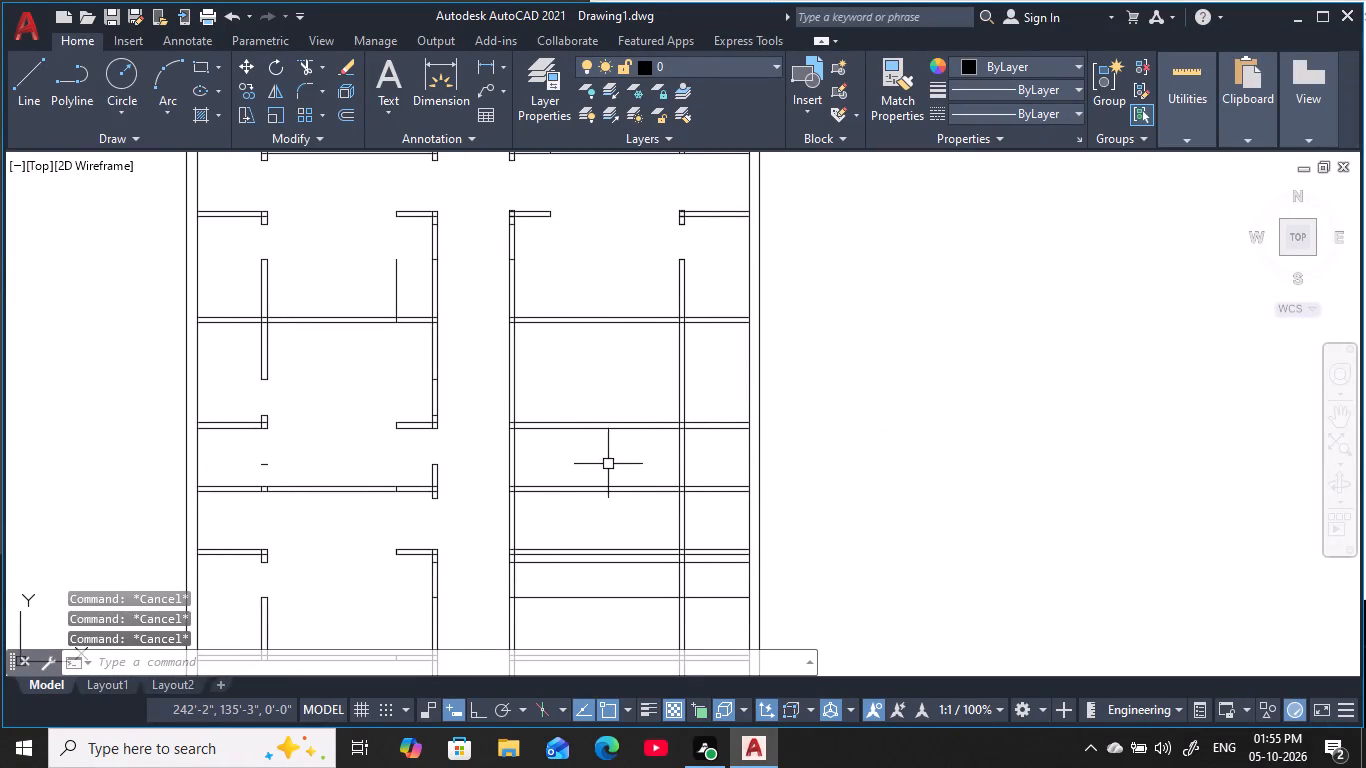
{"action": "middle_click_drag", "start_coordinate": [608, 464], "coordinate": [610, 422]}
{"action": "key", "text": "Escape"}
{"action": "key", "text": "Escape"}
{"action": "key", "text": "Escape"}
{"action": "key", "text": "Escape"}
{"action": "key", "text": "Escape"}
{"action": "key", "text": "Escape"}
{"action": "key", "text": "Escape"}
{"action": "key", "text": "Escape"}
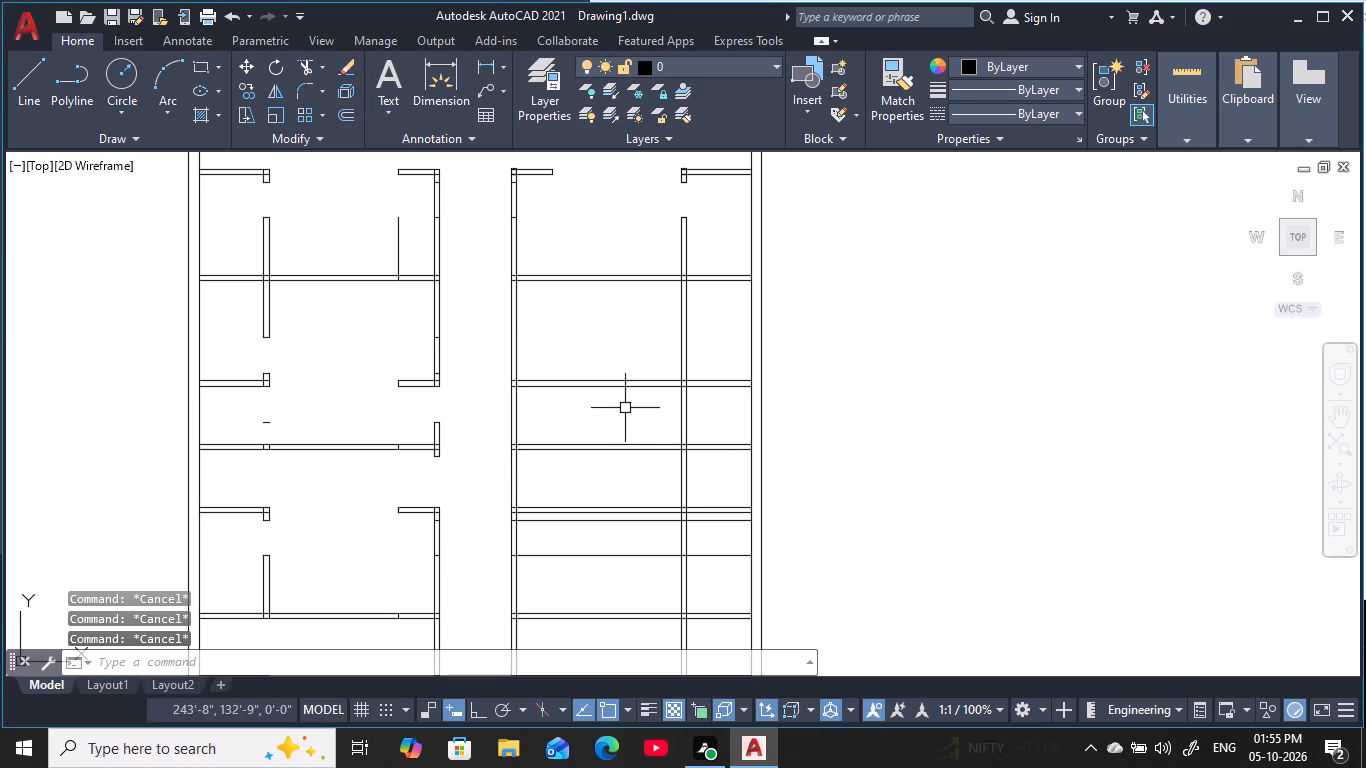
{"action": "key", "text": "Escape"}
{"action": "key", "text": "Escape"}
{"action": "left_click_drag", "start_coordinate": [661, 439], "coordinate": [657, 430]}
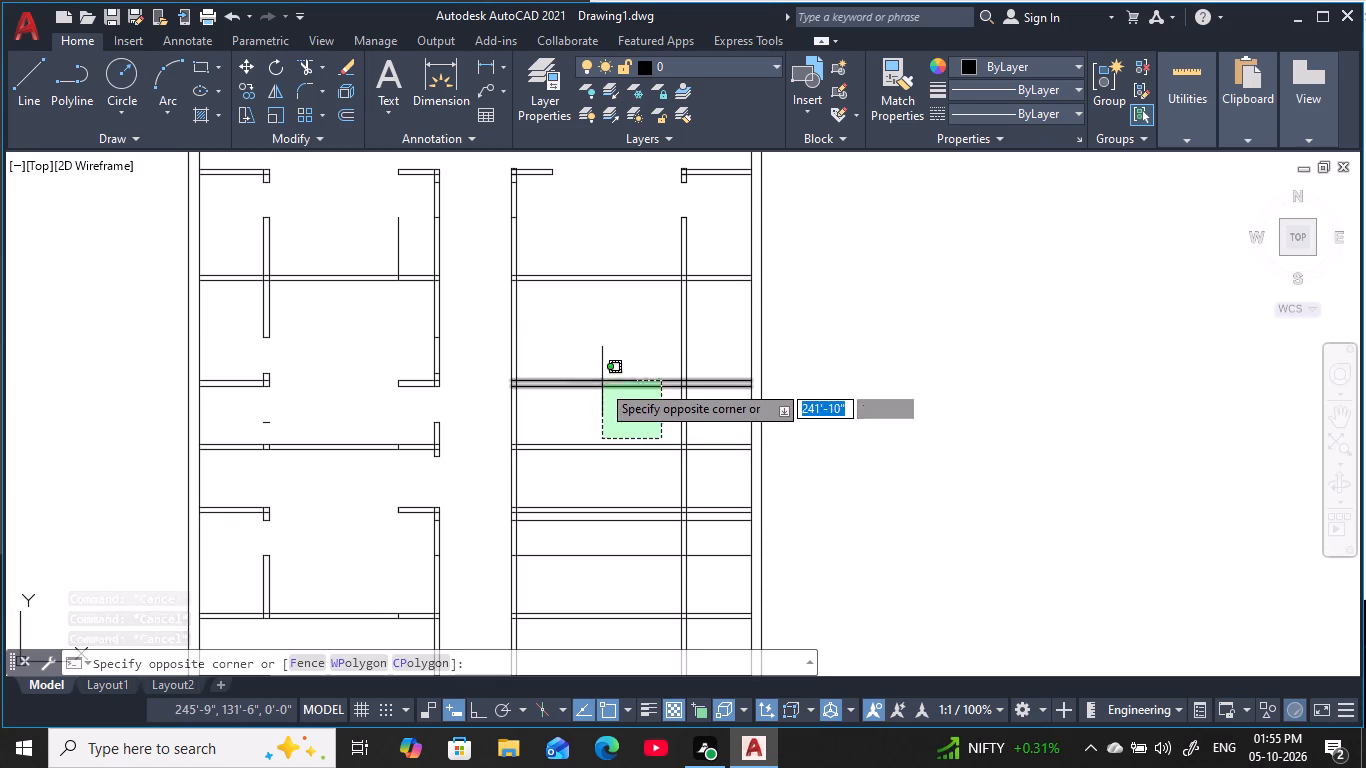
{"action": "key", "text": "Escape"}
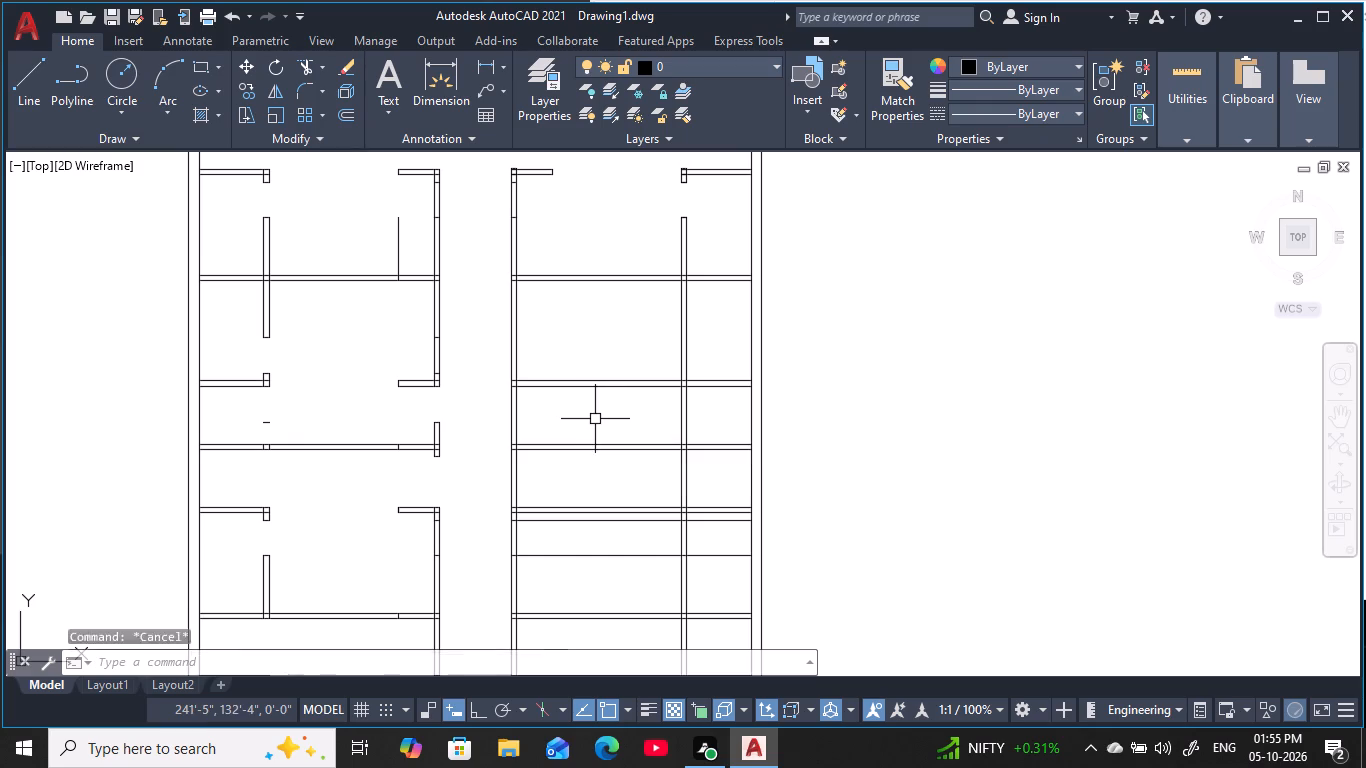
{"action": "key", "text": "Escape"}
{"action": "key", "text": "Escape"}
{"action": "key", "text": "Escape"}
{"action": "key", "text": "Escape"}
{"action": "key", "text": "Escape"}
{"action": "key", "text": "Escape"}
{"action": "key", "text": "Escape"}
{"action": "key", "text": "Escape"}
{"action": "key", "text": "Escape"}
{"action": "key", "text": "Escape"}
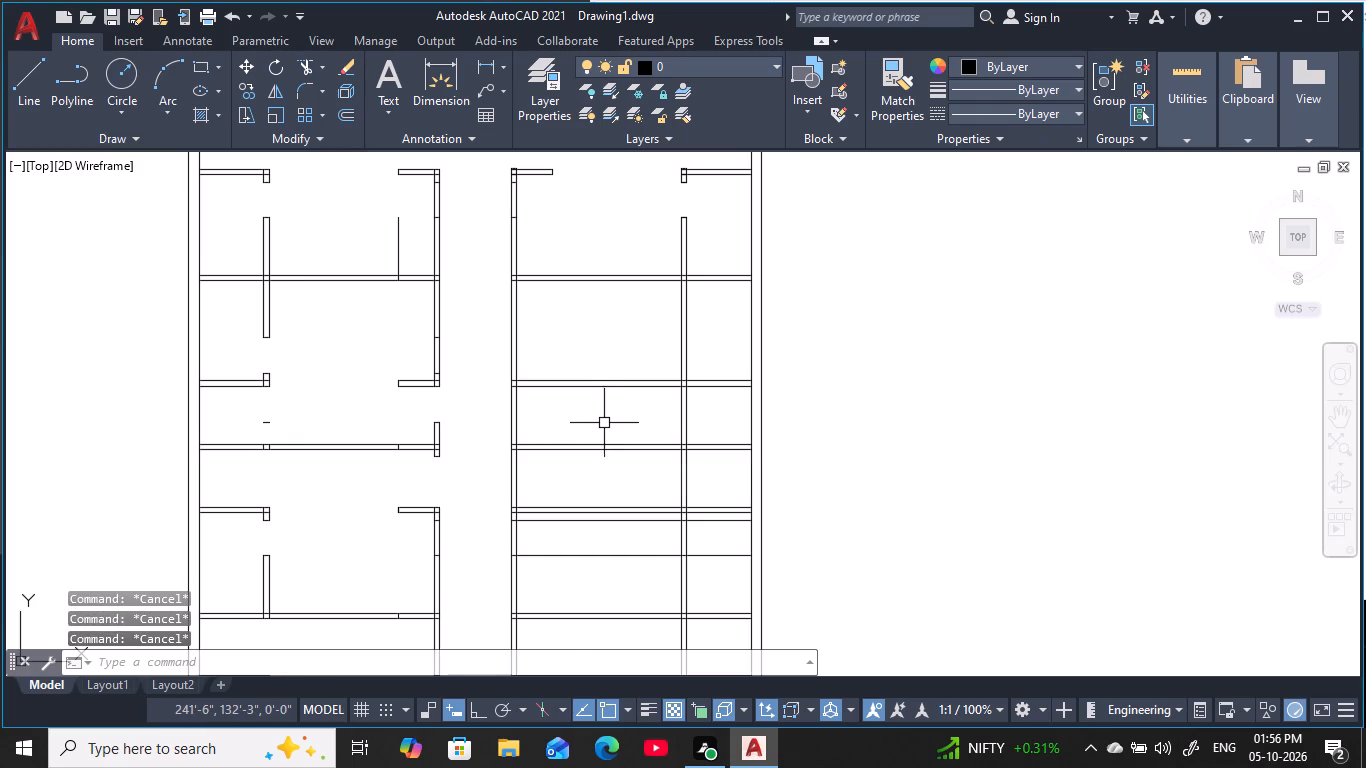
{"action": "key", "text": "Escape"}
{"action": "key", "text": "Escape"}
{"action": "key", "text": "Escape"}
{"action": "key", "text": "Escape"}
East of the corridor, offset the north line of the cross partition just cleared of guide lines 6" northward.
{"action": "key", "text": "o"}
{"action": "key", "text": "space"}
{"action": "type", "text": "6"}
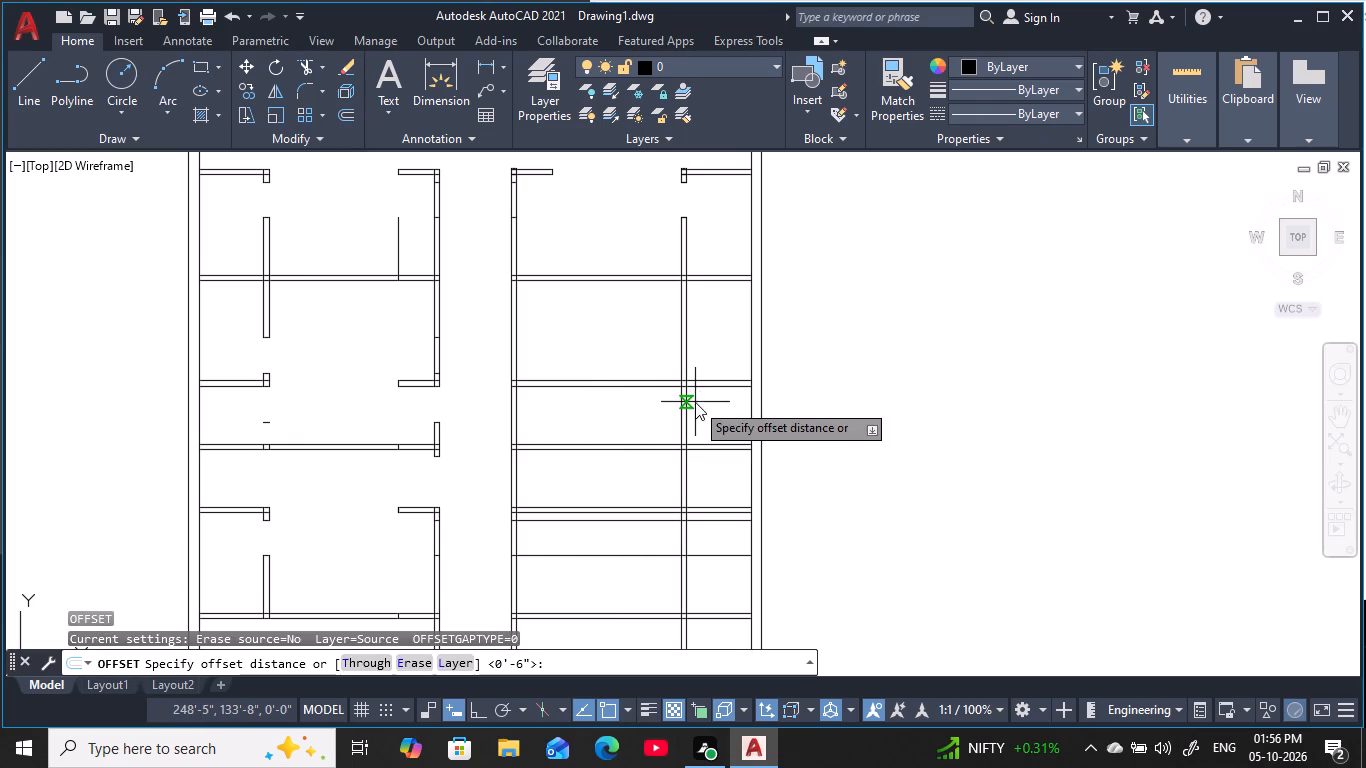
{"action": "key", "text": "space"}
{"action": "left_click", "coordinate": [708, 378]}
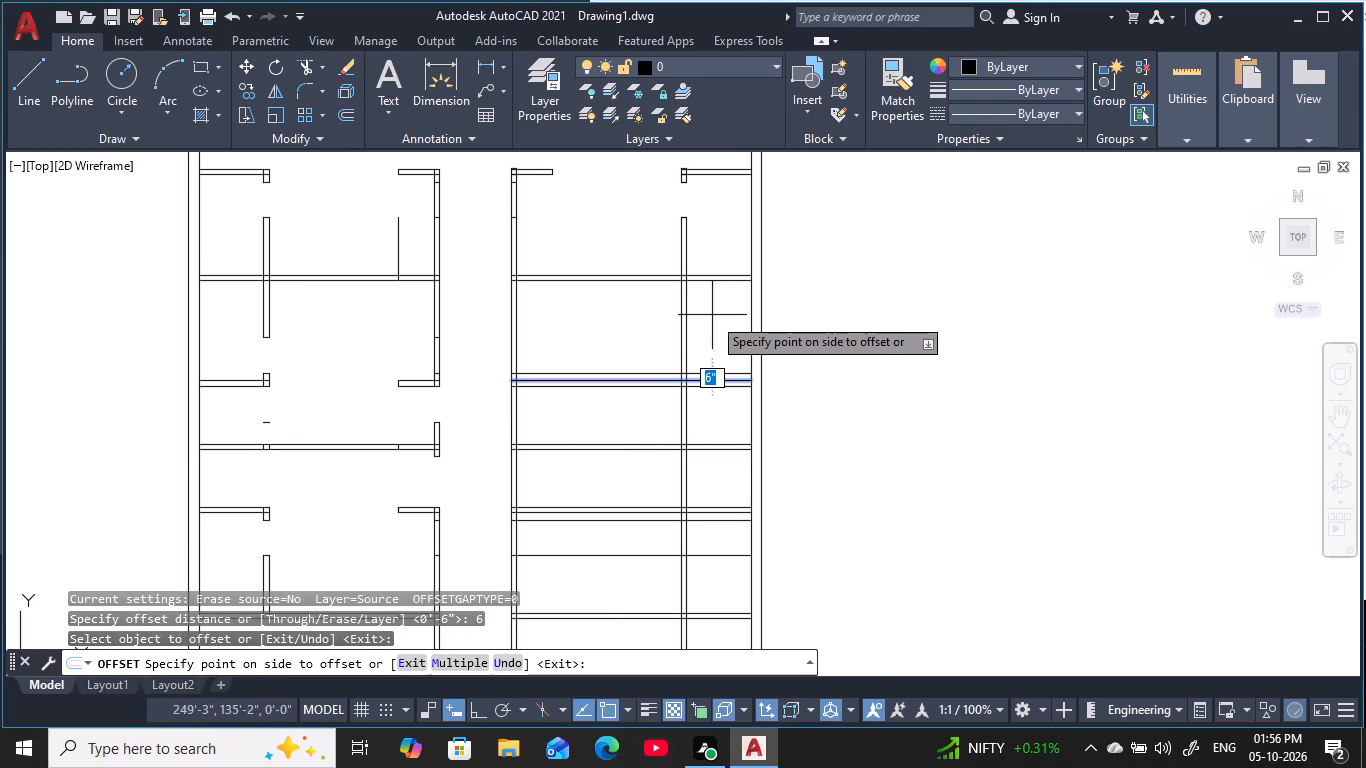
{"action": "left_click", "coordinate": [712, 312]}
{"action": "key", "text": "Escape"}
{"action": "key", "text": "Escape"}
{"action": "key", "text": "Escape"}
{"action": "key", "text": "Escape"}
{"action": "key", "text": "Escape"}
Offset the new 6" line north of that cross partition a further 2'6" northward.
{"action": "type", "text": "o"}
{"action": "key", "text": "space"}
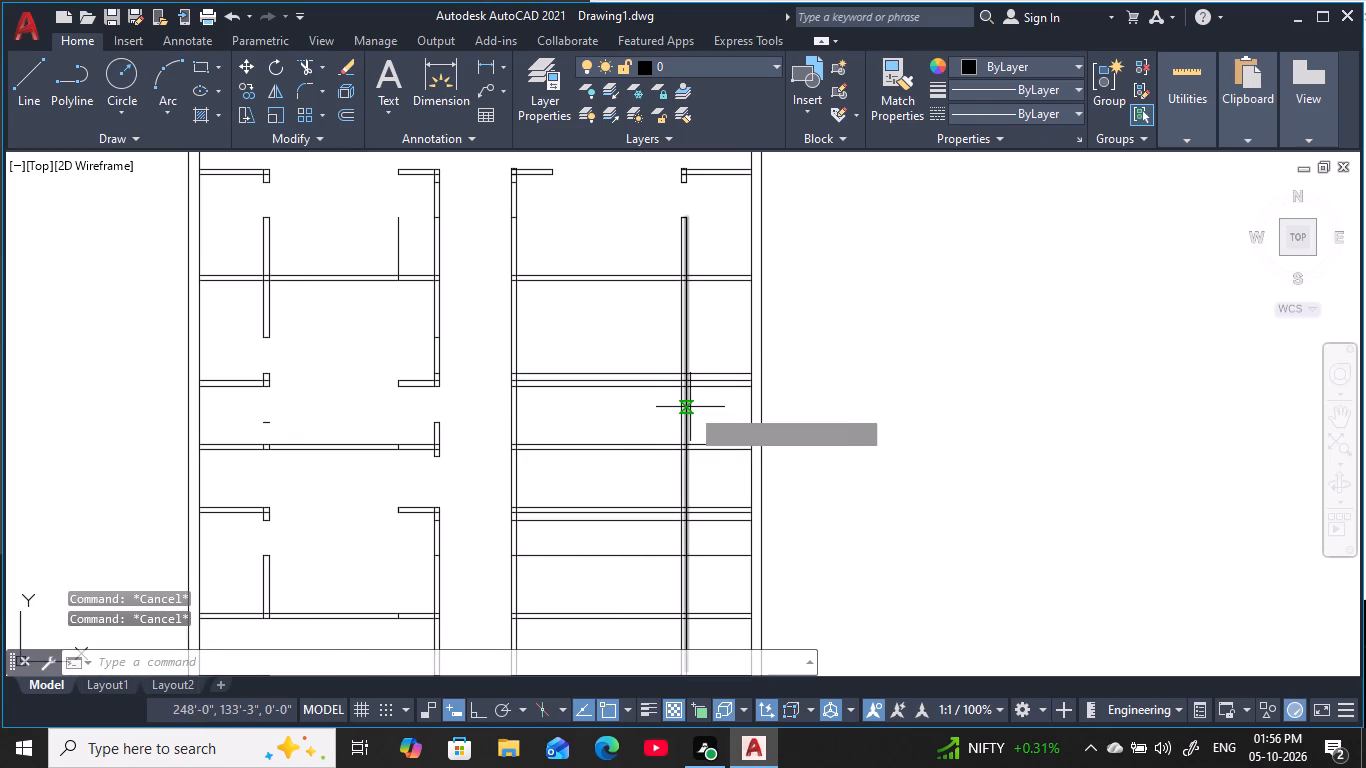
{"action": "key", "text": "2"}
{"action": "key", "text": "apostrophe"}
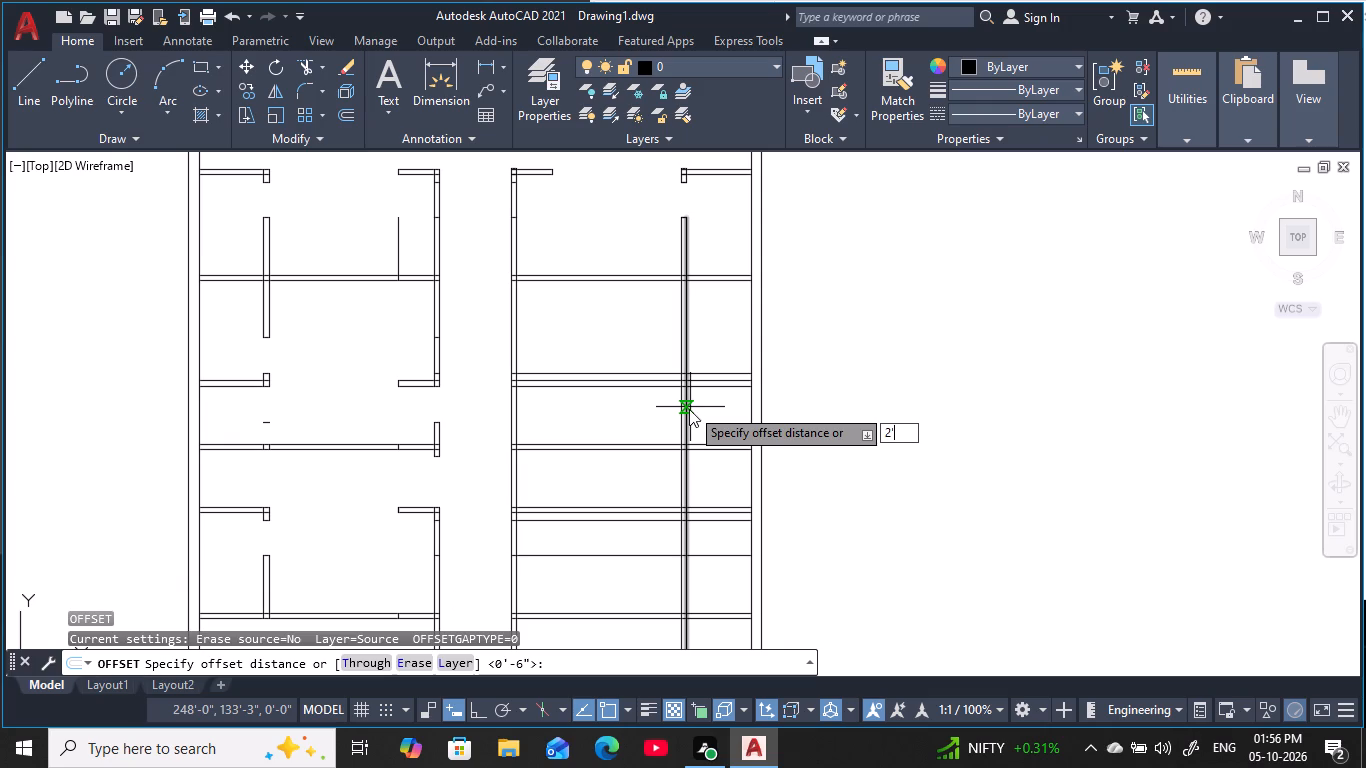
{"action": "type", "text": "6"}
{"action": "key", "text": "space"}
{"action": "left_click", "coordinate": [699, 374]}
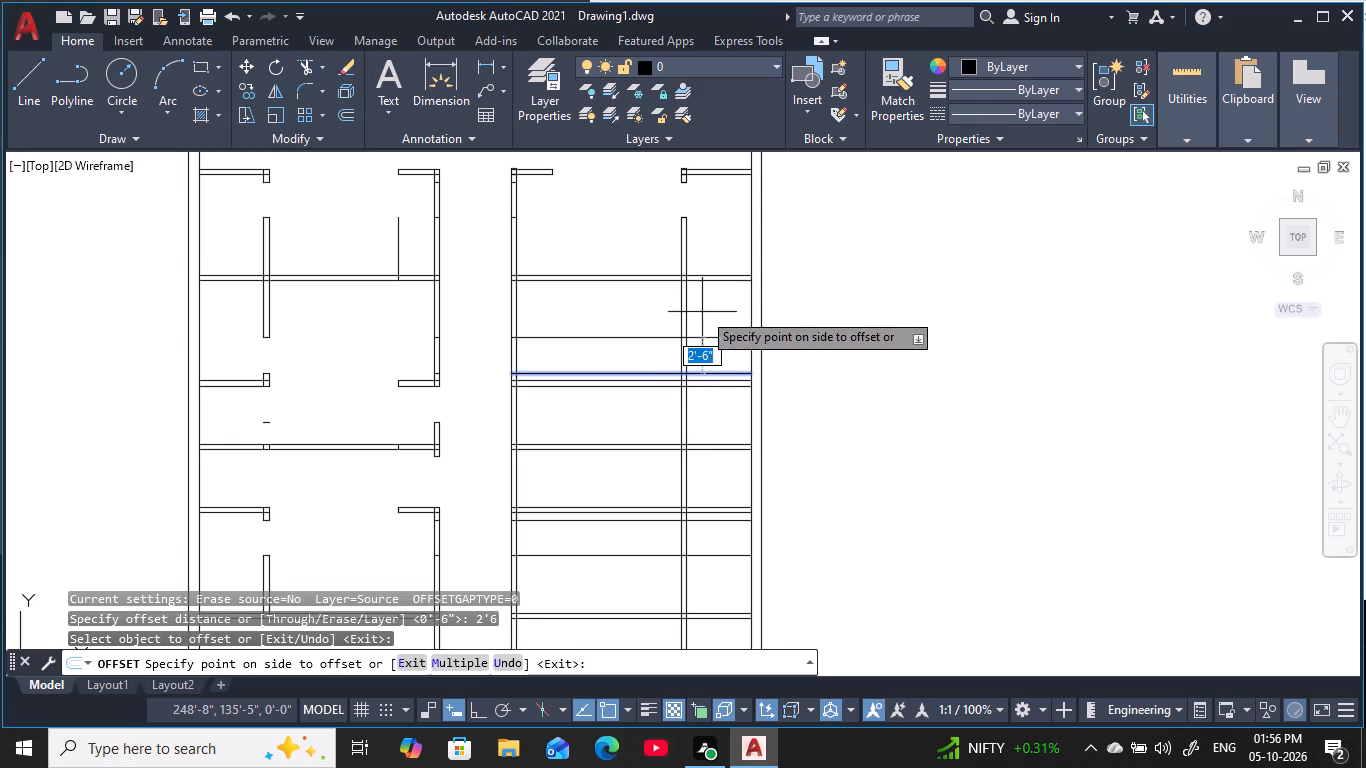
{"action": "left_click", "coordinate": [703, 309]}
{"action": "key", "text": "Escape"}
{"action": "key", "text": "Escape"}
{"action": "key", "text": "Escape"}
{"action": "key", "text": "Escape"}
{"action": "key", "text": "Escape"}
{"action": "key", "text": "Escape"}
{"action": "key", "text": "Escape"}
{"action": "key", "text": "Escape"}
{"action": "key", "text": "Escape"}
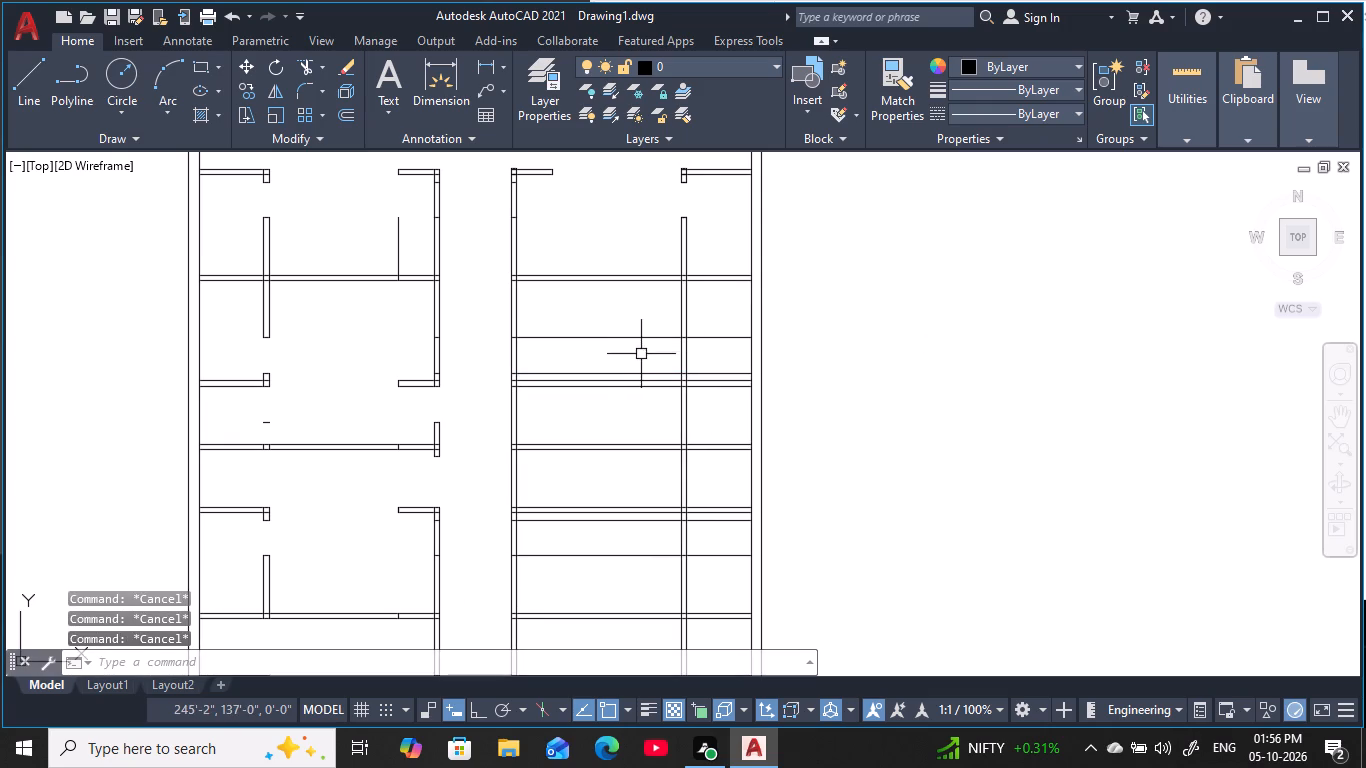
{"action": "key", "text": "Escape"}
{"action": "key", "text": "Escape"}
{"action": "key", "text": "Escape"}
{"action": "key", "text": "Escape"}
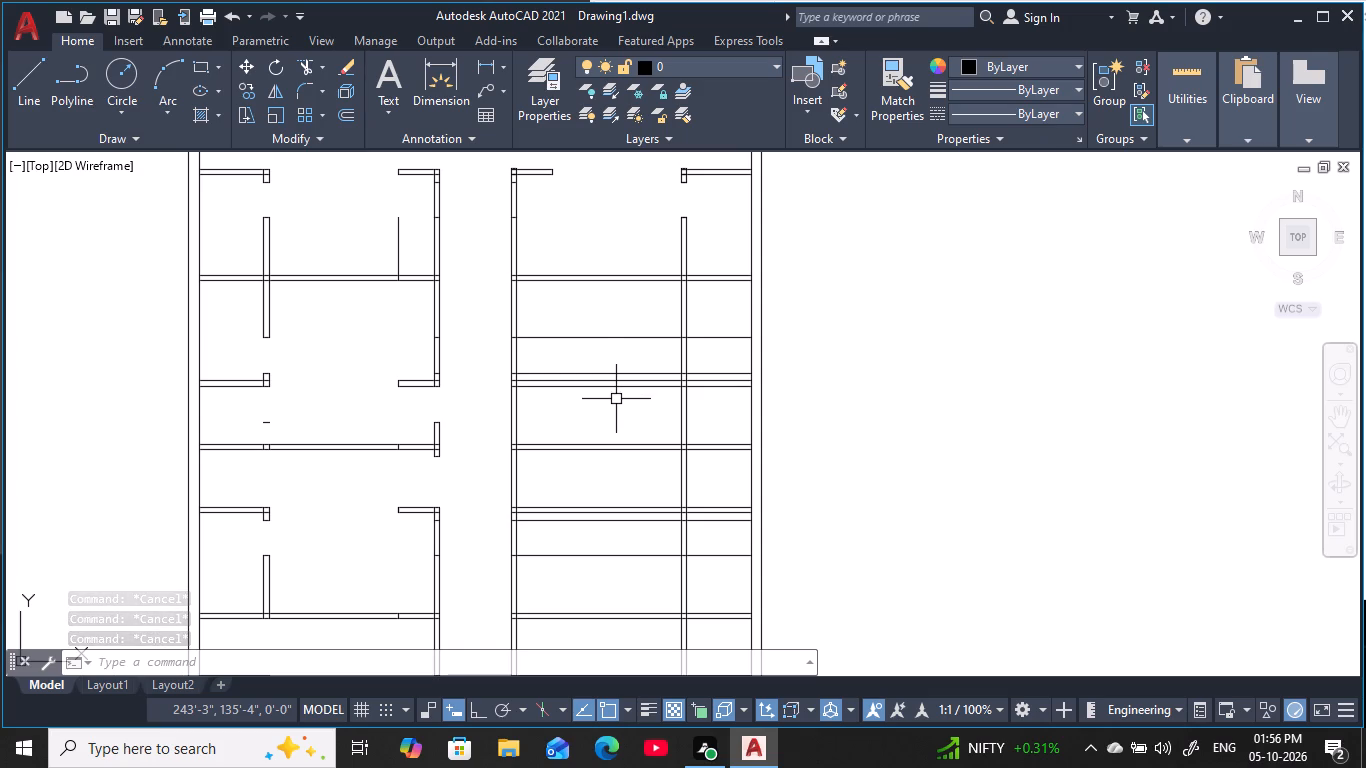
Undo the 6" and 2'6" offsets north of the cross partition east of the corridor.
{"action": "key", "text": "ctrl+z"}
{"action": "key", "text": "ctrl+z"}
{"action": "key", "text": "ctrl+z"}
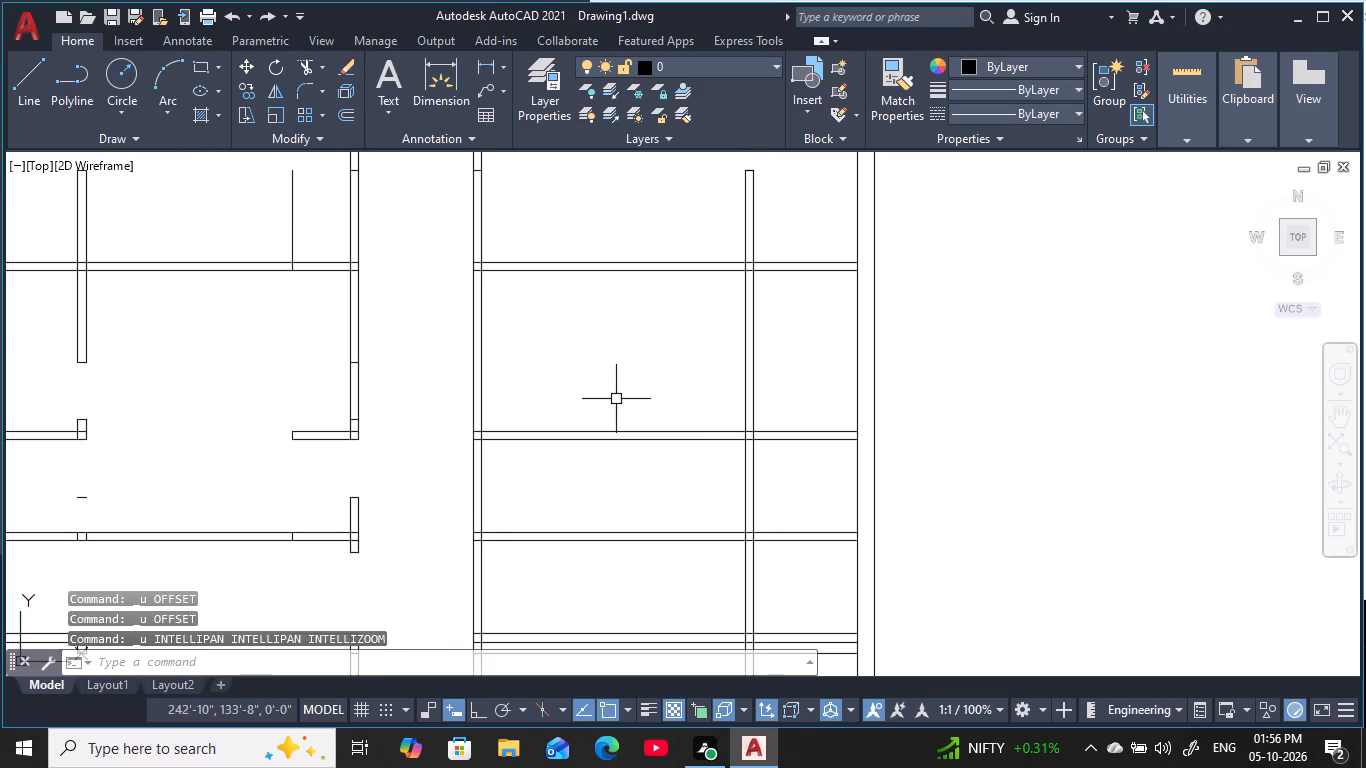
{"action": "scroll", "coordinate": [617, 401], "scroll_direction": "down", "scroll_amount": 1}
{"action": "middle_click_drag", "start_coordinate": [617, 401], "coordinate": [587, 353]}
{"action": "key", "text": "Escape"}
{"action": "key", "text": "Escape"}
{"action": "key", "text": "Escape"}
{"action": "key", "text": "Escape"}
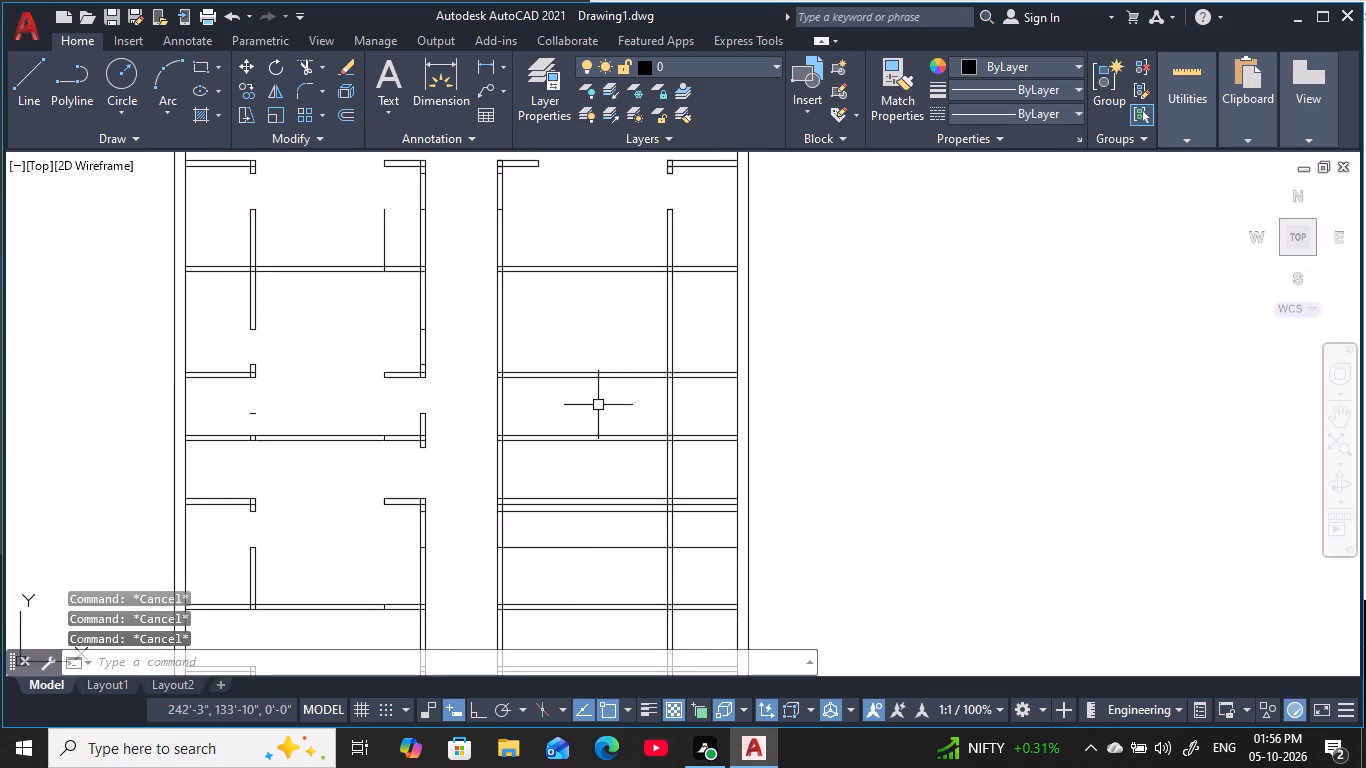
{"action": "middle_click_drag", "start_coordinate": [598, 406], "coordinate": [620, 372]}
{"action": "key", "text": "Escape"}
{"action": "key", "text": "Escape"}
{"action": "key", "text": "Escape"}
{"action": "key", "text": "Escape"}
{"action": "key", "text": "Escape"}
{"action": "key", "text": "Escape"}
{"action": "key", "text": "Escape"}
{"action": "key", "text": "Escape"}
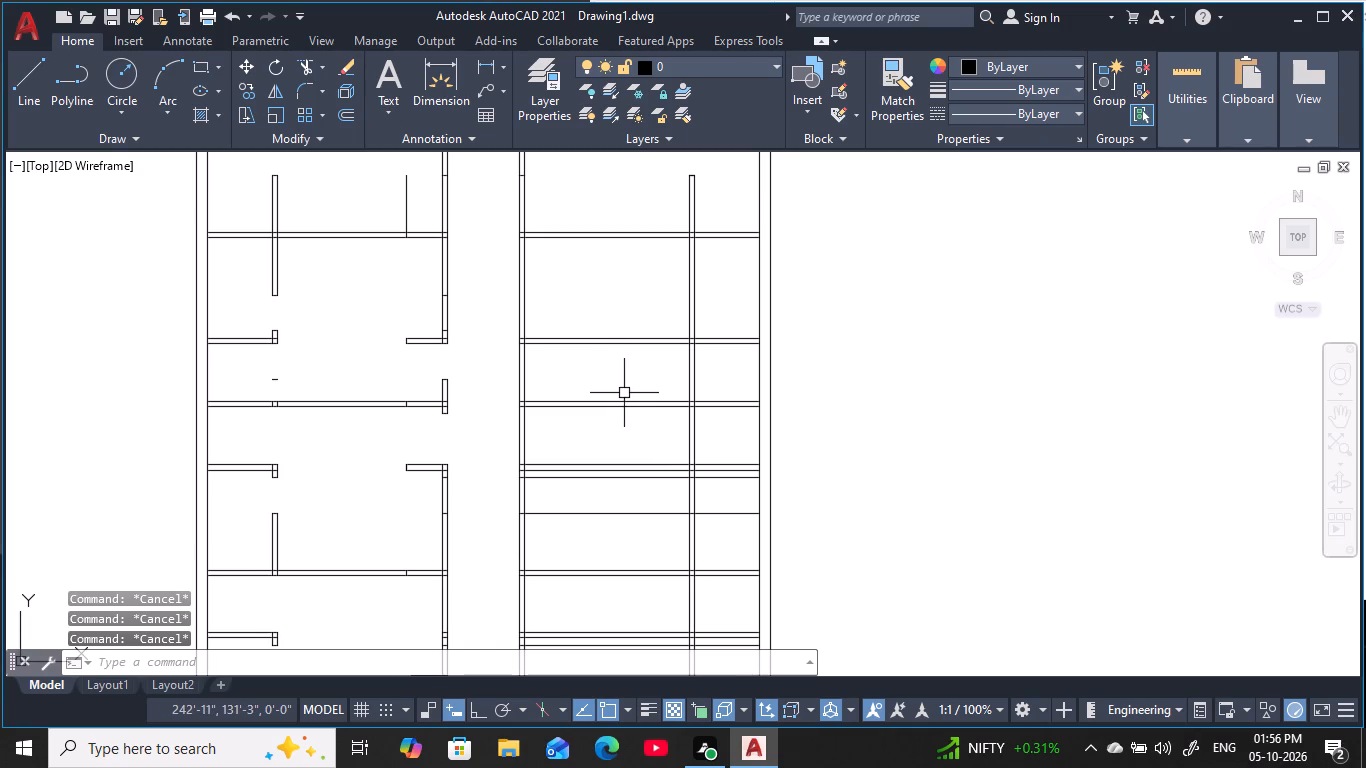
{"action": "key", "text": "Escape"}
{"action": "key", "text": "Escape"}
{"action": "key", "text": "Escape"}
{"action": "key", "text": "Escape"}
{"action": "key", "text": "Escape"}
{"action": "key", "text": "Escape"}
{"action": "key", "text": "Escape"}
Erase both lines of the cross partition just cleared of guide lines east of the corridor.
{"action": "key", "text": "Escape"}
{"action": "key", "text": "Escape"}
{"action": "key", "text": "Escape"}
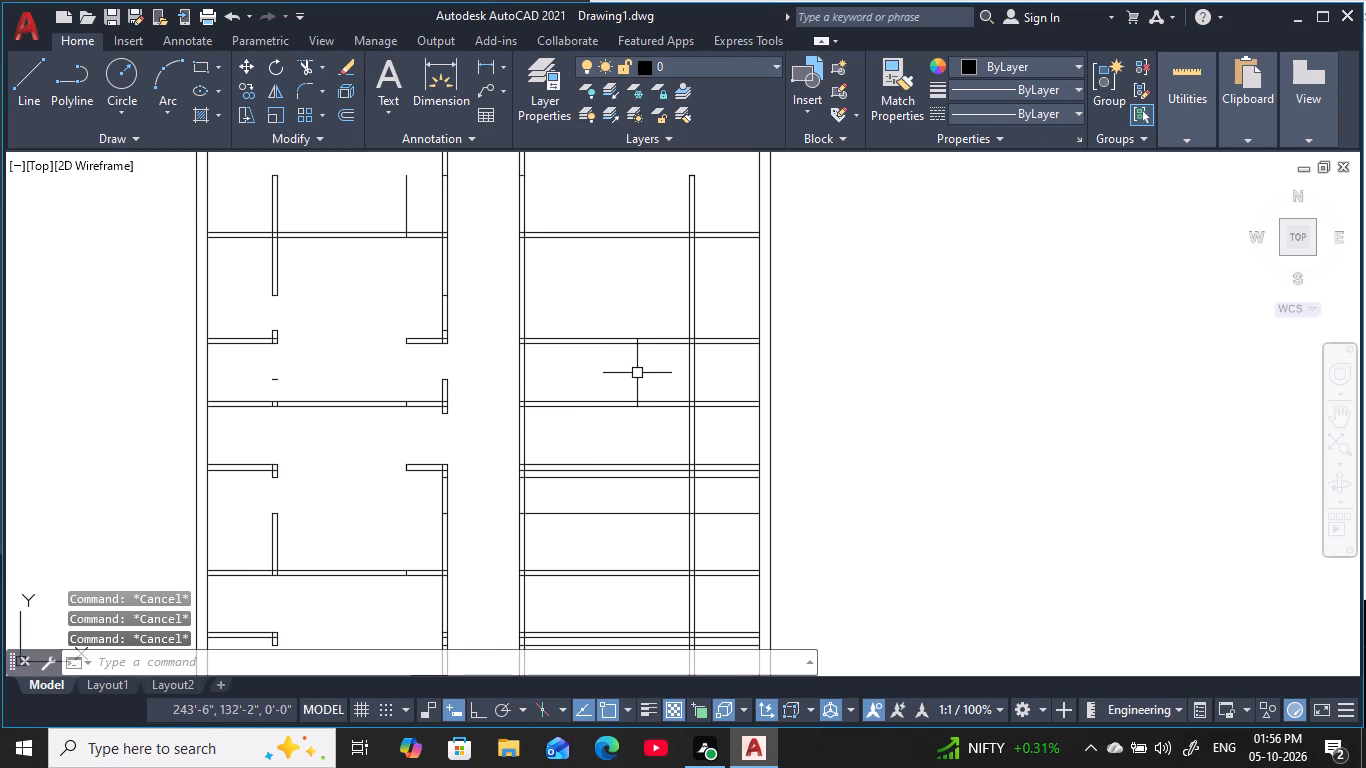
{"action": "left_click", "coordinate": [637, 373]}
{"action": "left_click", "coordinate": [605, 308]}
{"action": "key", "text": "Delete"}
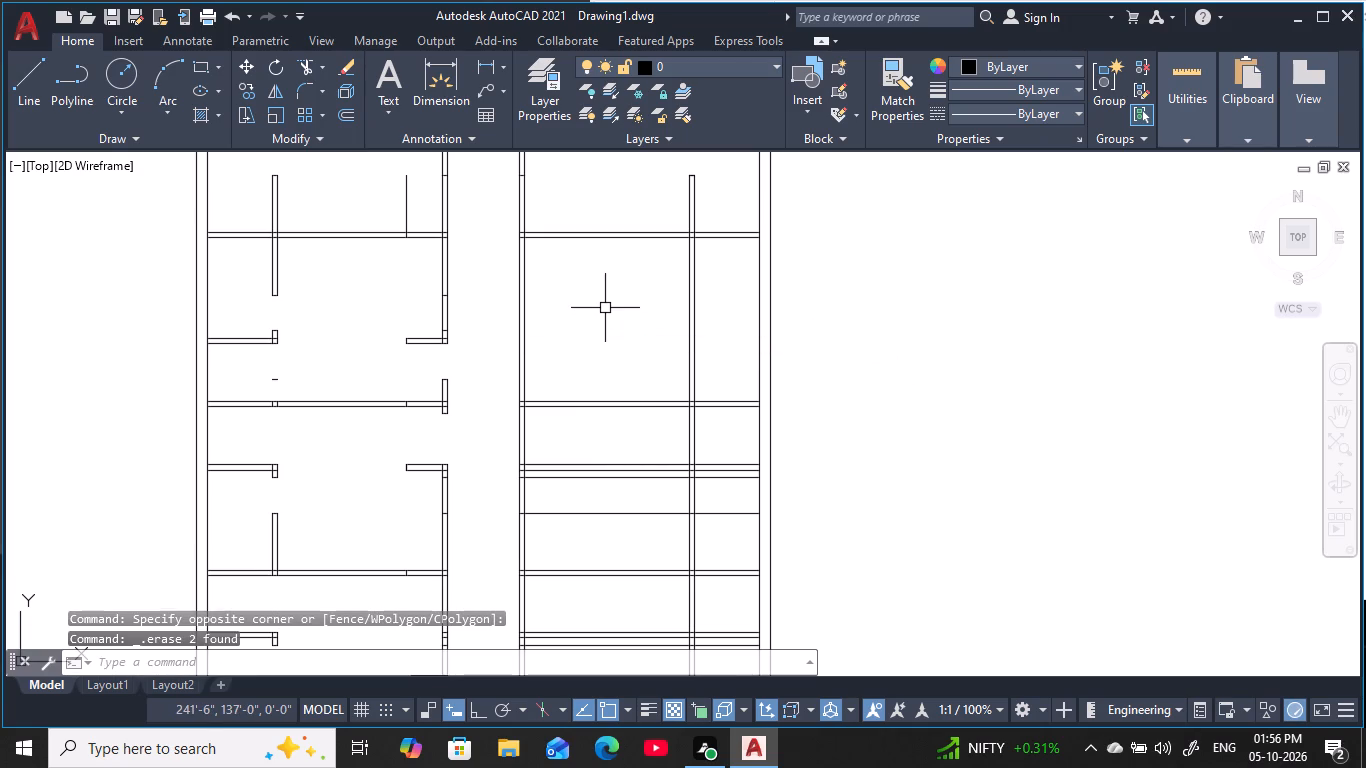
{"action": "middle_click_drag", "start_coordinate": [614, 345], "coordinate": [602, 273]}
{"action": "key", "text": "Escape"}
{"action": "key", "text": "Escape"}
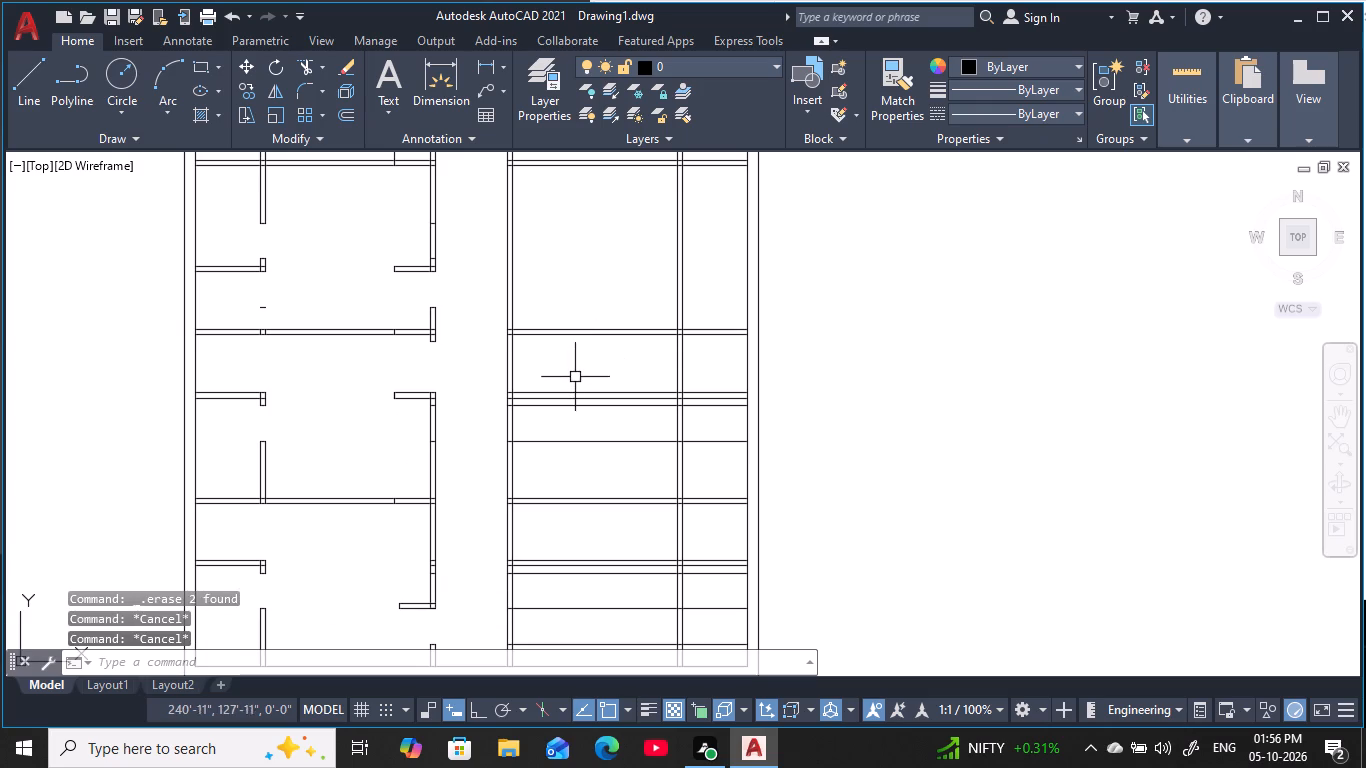
{"action": "key", "text": "Escape"}
{"action": "key", "text": "Escape"}
{"action": "key", "text": "Escape"}
{"action": "key", "text": "Escape"}
{"action": "key", "text": "Escape"}
Measure the clear north-south distance between the two cross partitions bounding the emptied space east of the corridor.
{"action": "middle_click_drag", "start_coordinate": [569, 267], "coordinate": [582, 306]}
{"action": "key", "text": "Escape"}
{"action": "key", "text": "Escape"}
{"action": "key", "text": "Escape"}
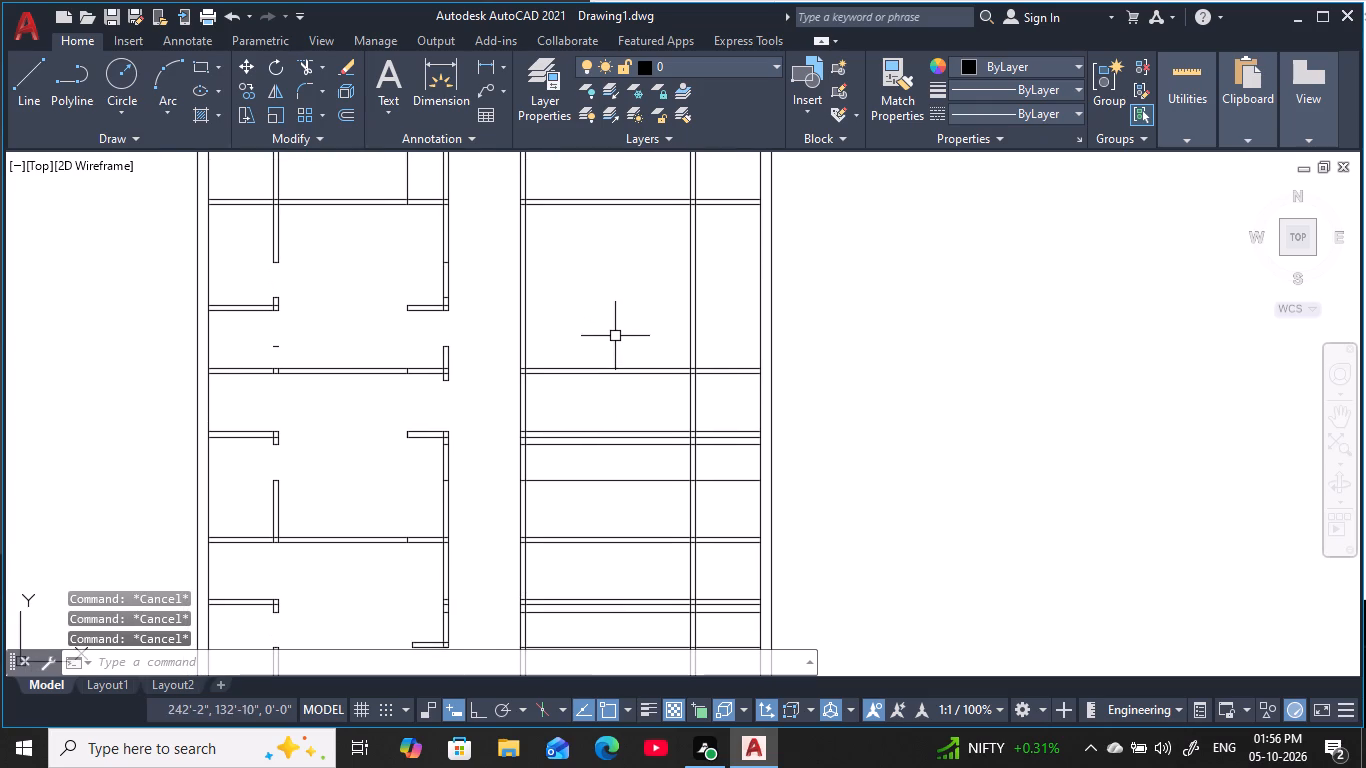
{"action": "key", "text": "Escape"}
{"action": "key", "text": "Escape"}
{"action": "key", "text": "Escape"}
{"action": "type", "text": "dli"}
{"action": "key", "text": "space"}
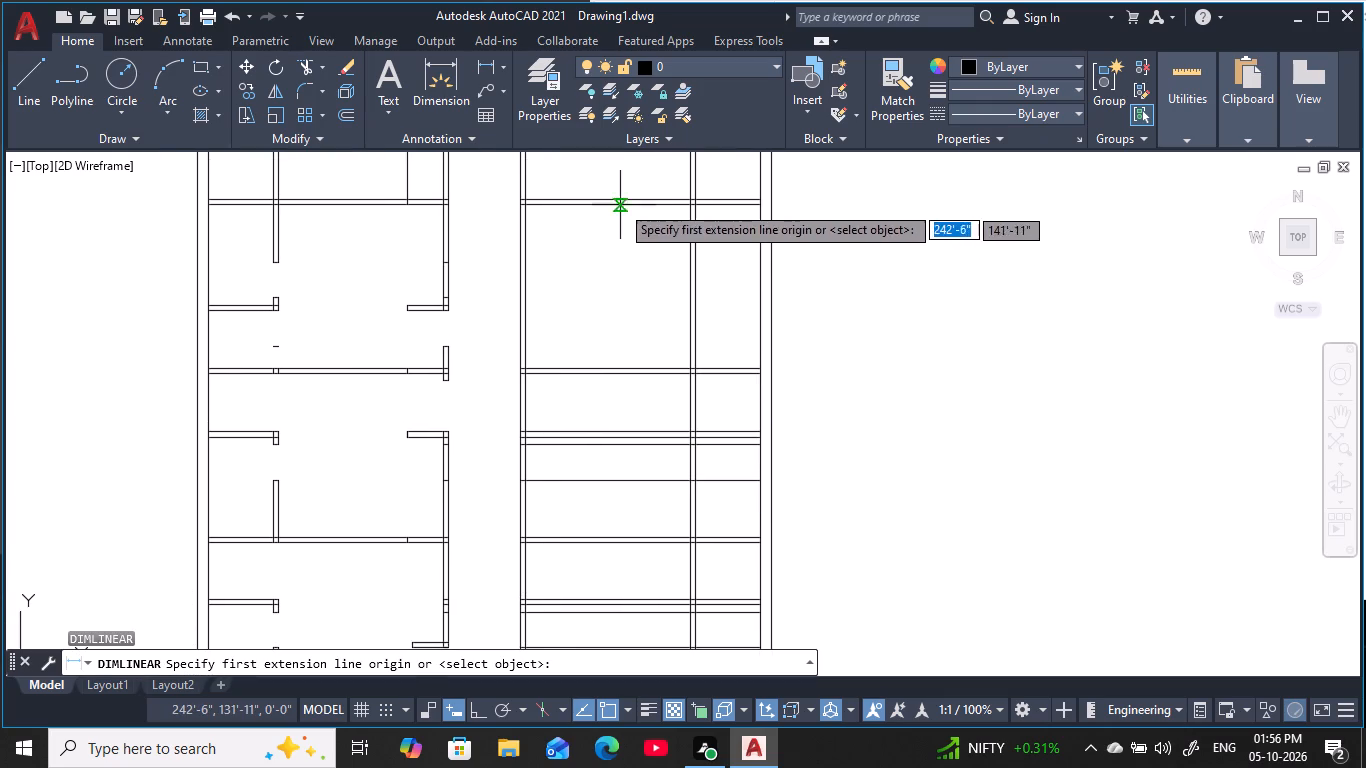
{"action": "left_click", "coordinate": [620, 204]}
{"action": "left_click", "coordinate": [611, 367]}
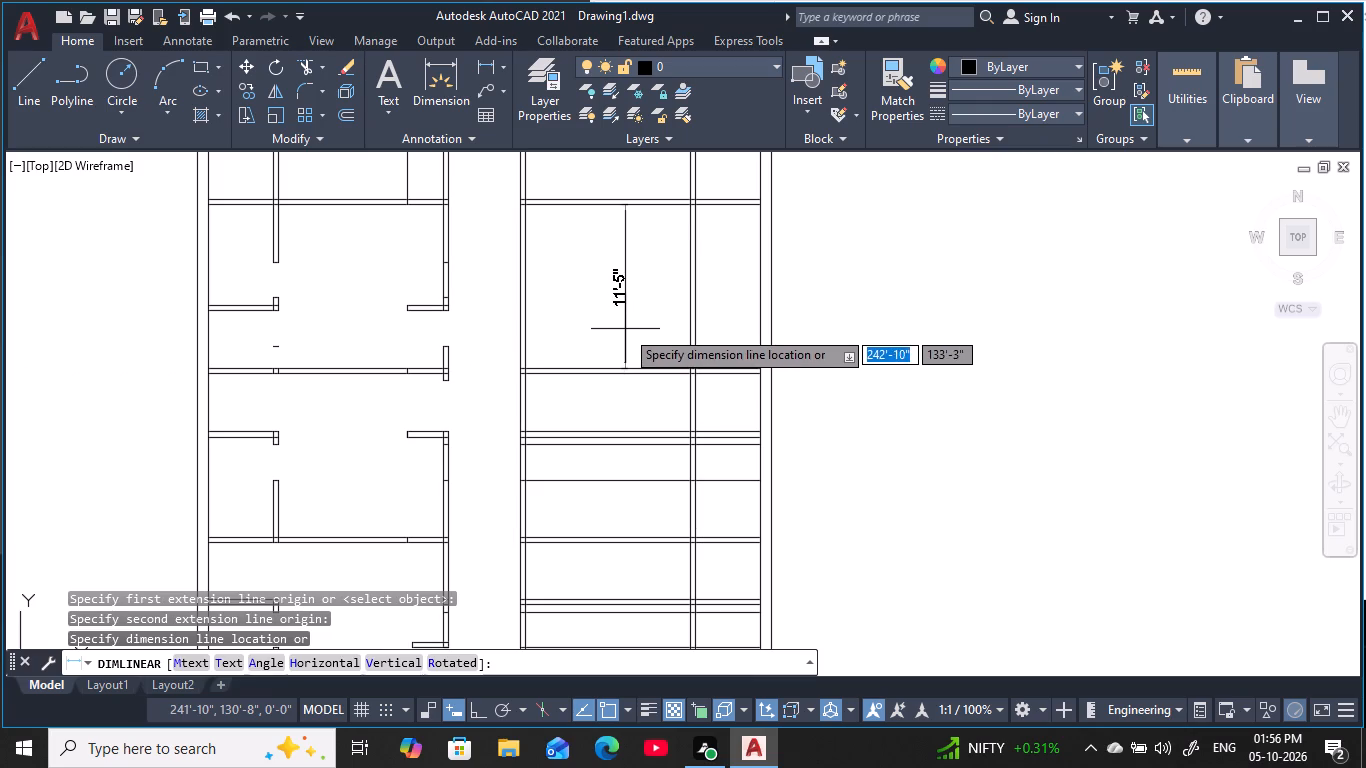
{"action": "key", "text": "Escape"}
{"action": "key", "text": "Escape"}
{"action": "key", "text": "Escape"}
{"action": "key", "text": "Escape"}
{"action": "key", "text": "Escape"}
{"action": "key", "text": "Escape"}
{"action": "key", "text": "Escape"}
{"action": "key", "text": "Escape"}
{"action": "key", "text": "Escape"}
{"action": "key", "text": "Escape"}
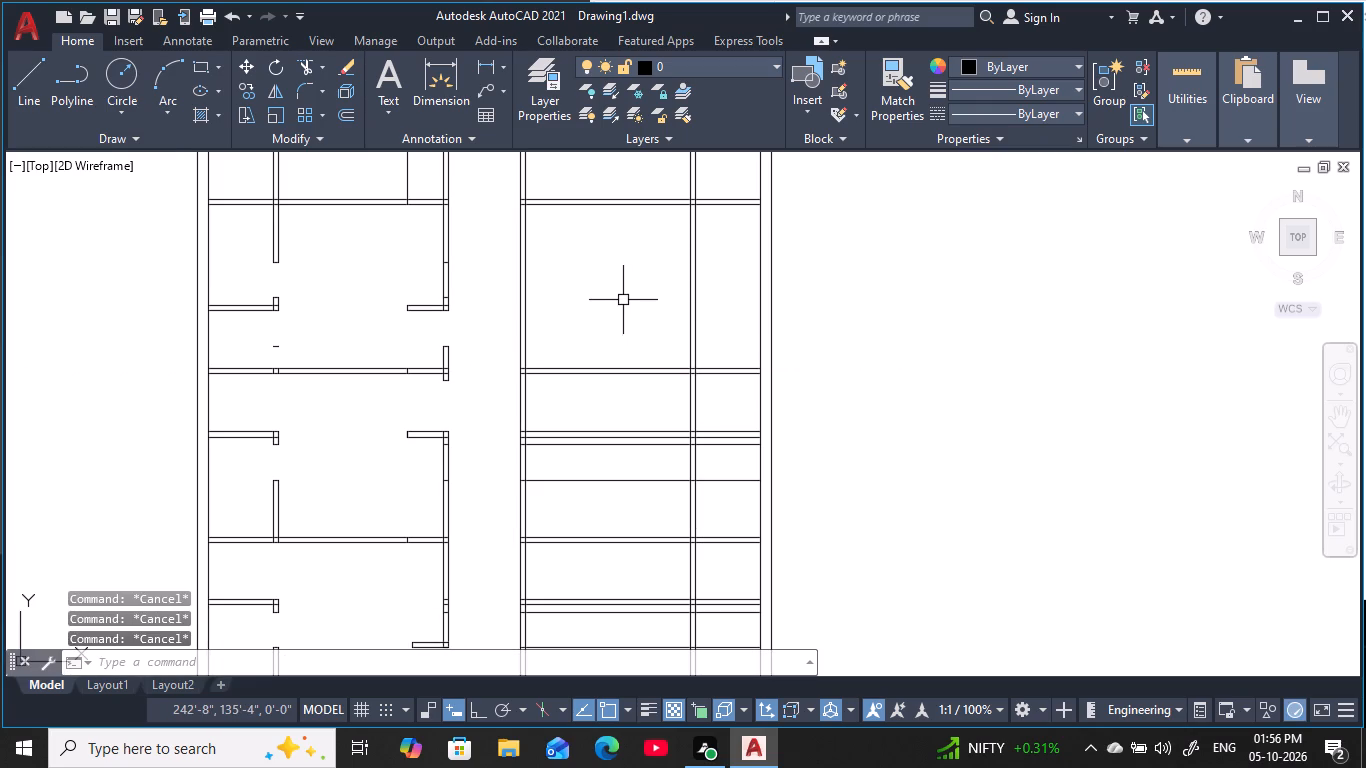
Offset the south line of the cross partition north of the emptied space 7' southward.
{"action": "middle_click_drag", "start_coordinate": [623, 300], "coordinate": [599, 362]}
{"action": "key", "text": "Escape"}
{"action": "key", "text": "Escape"}
{"action": "type", "text": "o 7'"}
{"action": "key", "text": "space"}
{"action": "left_click", "coordinate": [605, 269]}
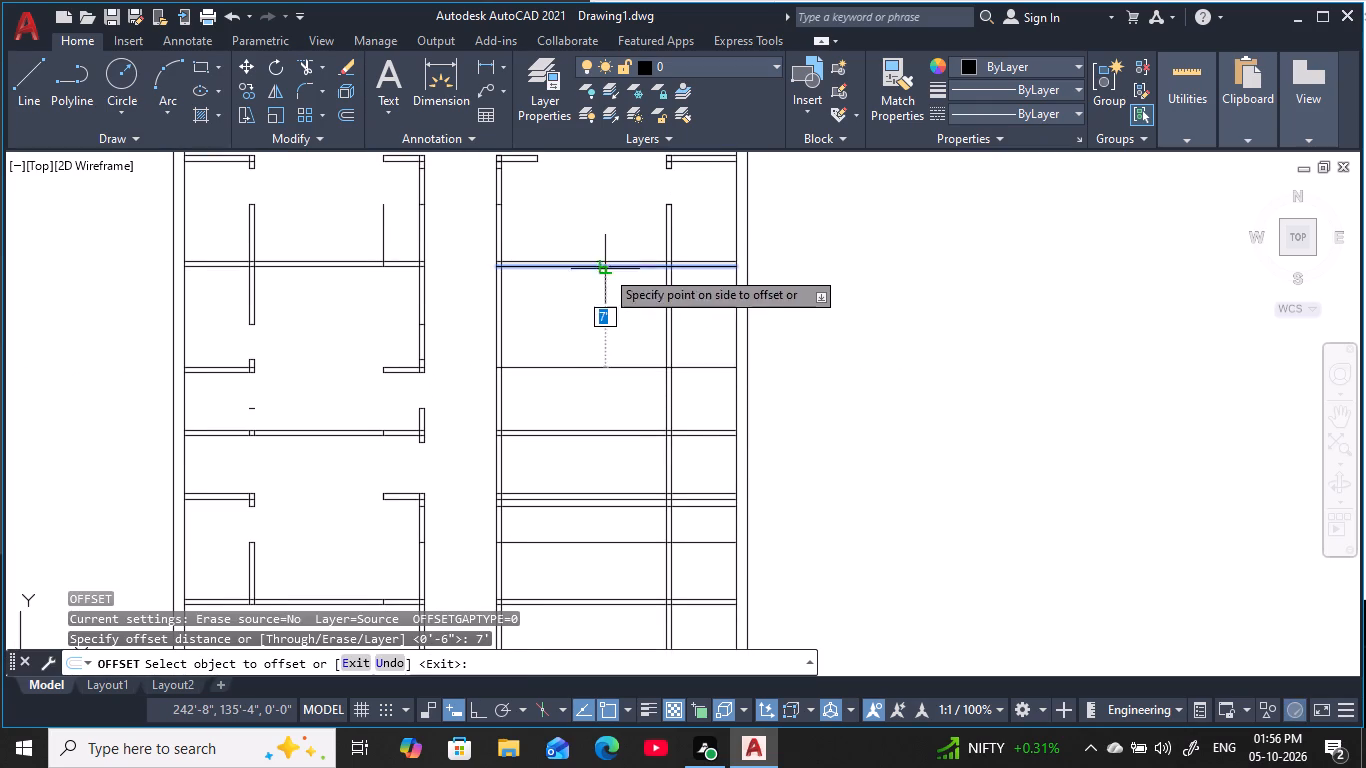
{"action": "left_click", "coordinate": [600, 393]}
{"action": "key", "text": "Escape"}
{"action": "key", "text": "Escape"}
{"action": "key", "text": "Escape"}
{"action": "key", "text": "Escape"}
{"action": "key", "text": "Escape"}
{"action": "key", "text": "Escape"}
{"action": "key", "text": "Escape"}
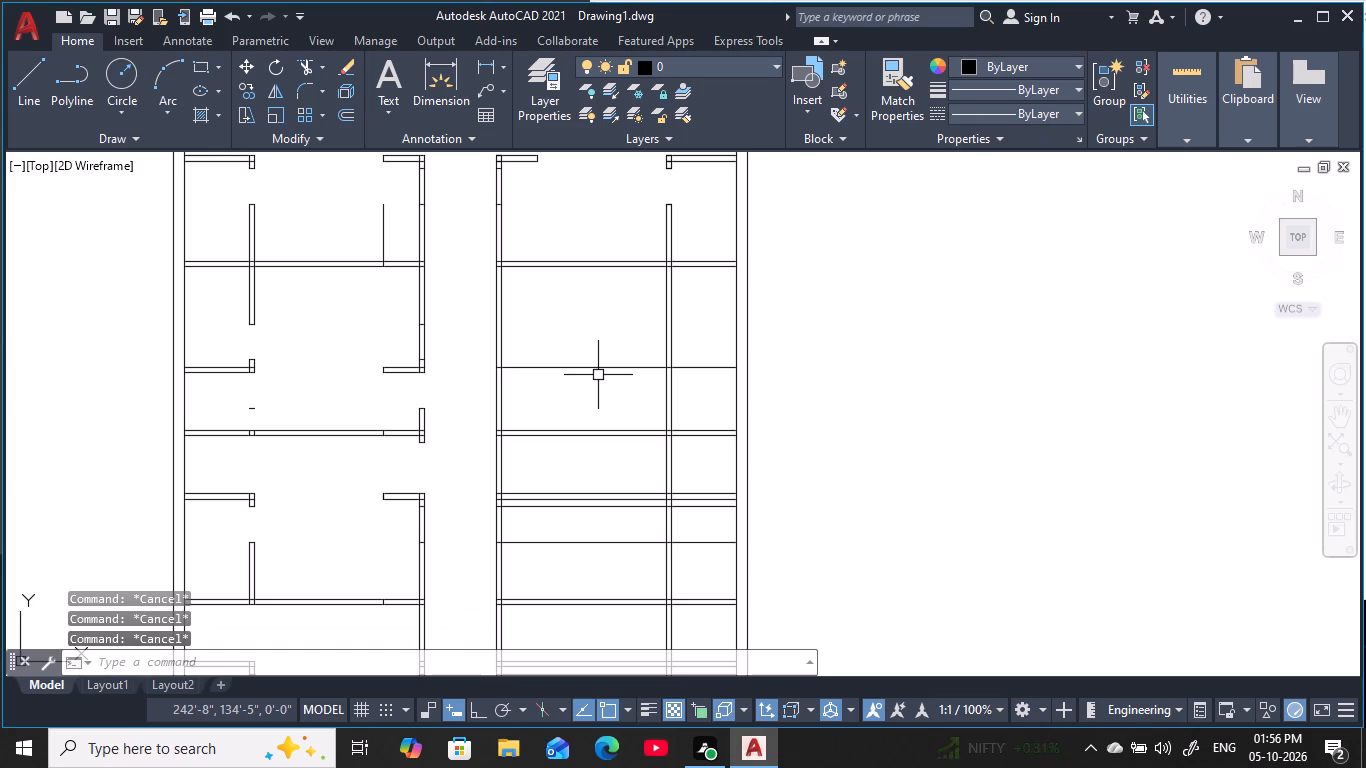
Offset the new 7' line 4.5" southward to form the second face of the replacement cross partition.
{"action": "type", "text": "o 4.5"}
{"action": "key", "text": "space"}
{"action": "left_click", "coordinate": [597, 367]}
{"action": "left_click", "coordinate": [602, 402]}
{"action": "key", "text": "Escape"}
{"action": "key", "text": "Escape"}
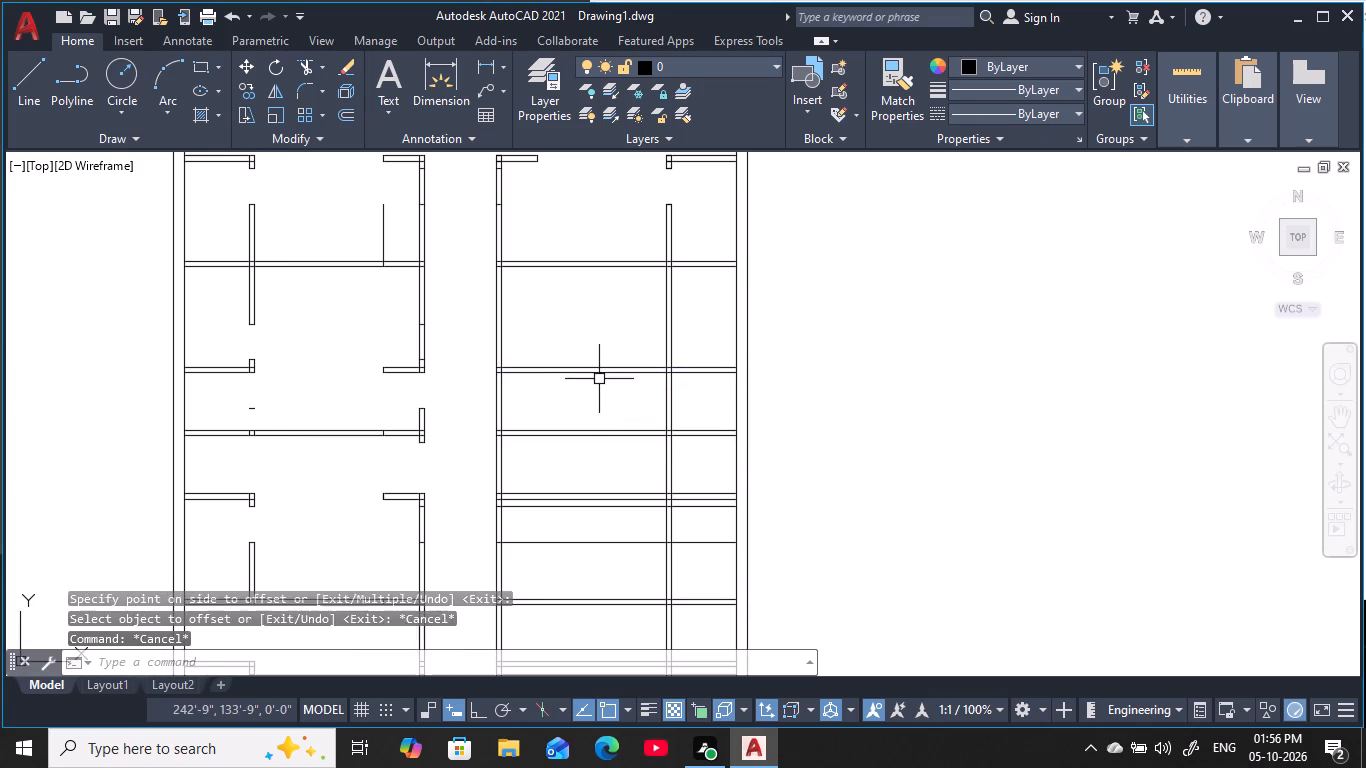
{"action": "key", "text": "Escape"}
{"action": "key", "text": "Escape"}
{"action": "key", "text": "Escape"}
{"action": "key", "text": "Escape"}
{"action": "key", "text": "Escape"}
Offset the north line of the new cross partition east of the corridor 6" northward.
{"action": "middle_click_drag", "start_coordinate": [590, 295], "coordinate": [581, 331]}
{"action": "key", "text": "Escape"}
{"action": "key", "text": "Escape"}
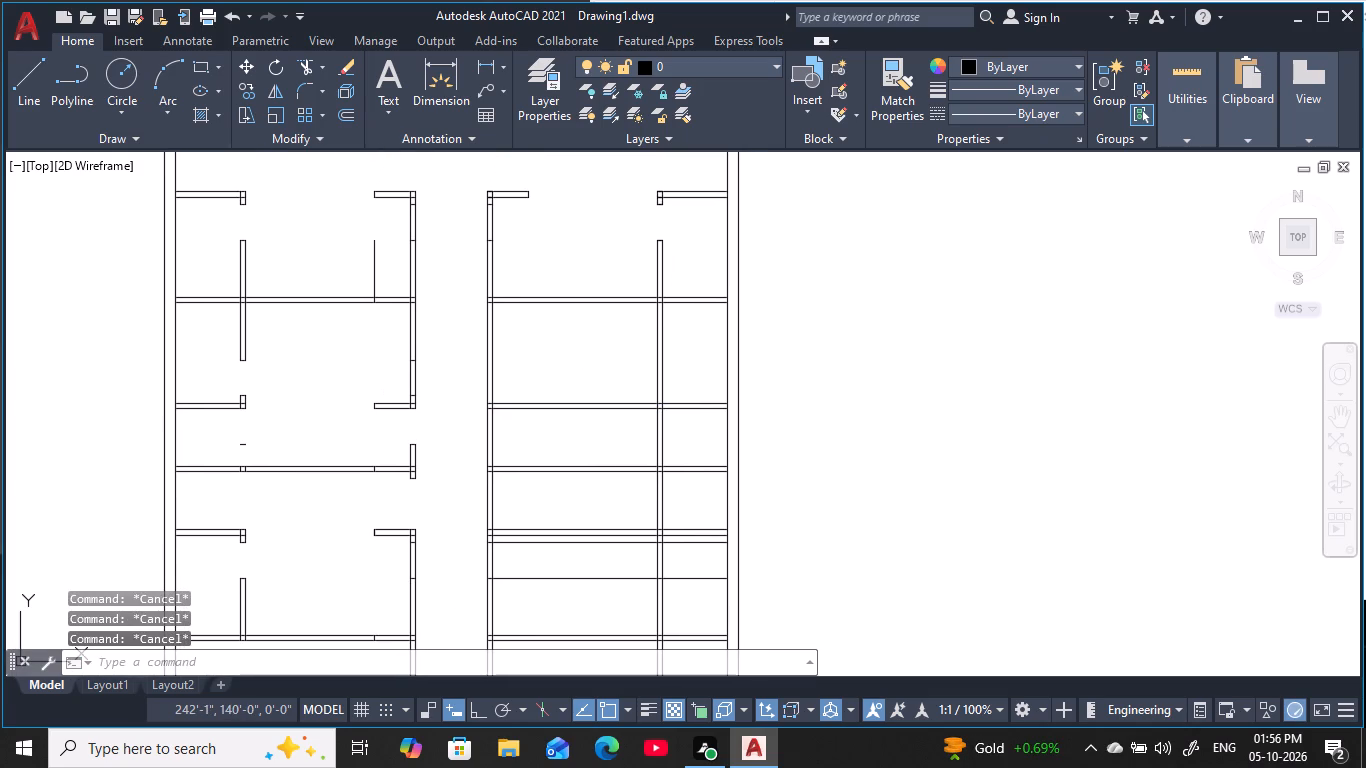
{"action": "key", "text": "Escape"}
{"action": "key", "text": "Escape"}
{"action": "key", "text": "Escape"}
{"action": "key", "text": "Escape"}
{"action": "key", "text": "Escape"}
{"action": "key", "text": "Escape"}
{"action": "key", "text": "Escape"}
{"action": "key", "text": "Escape"}
{"action": "key", "text": "Escape"}
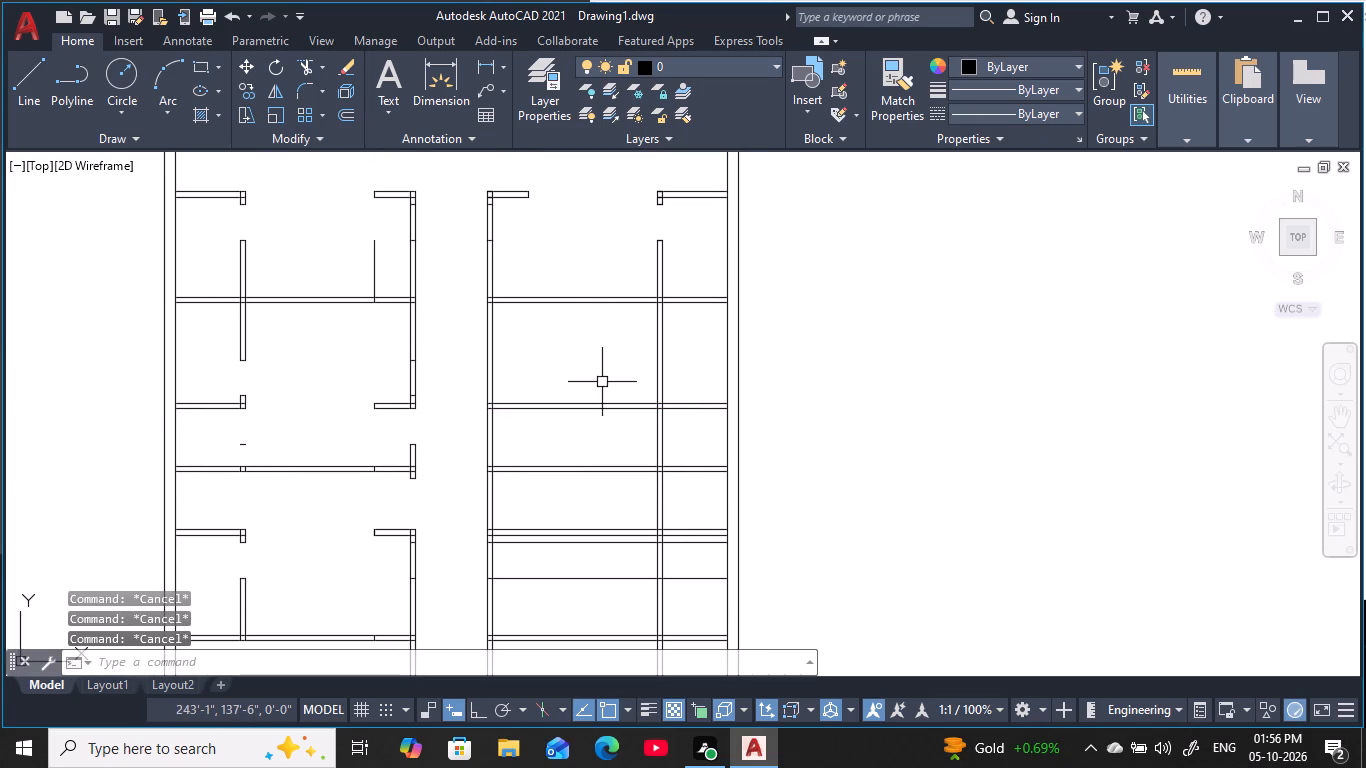
{"action": "key", "text": "Escape"}
{"action": "key", "text": "Escape"}
{"action": "type", "text": "o 6"}
{"action": "key", "text": "space"}
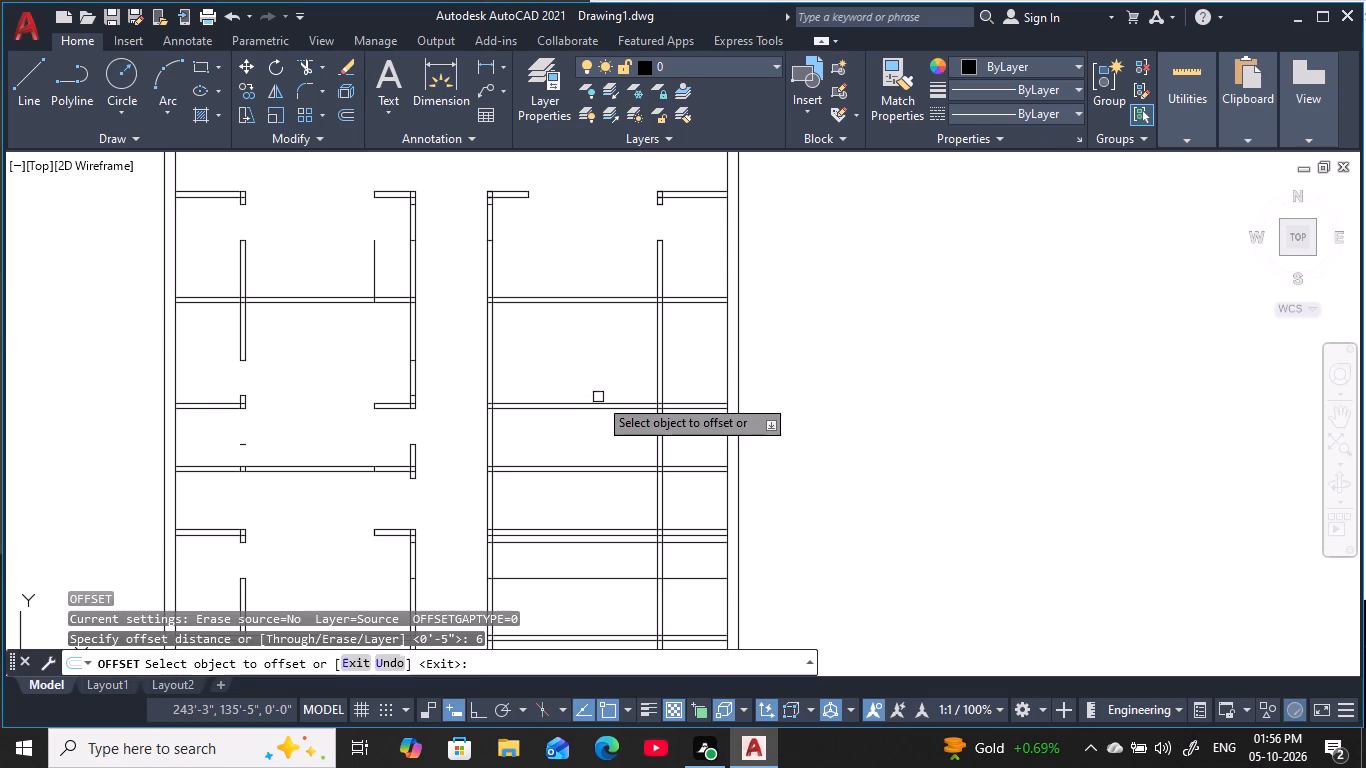
{"action": "left_click", "coordinate": [606, 401]}
{"action": "left_click", "coordinate": [604, 328]}
{"action": "key", "text": "Escape"}
{"action": "key", "text": "Escape"}
{"action": "key", "text": "Escape"}
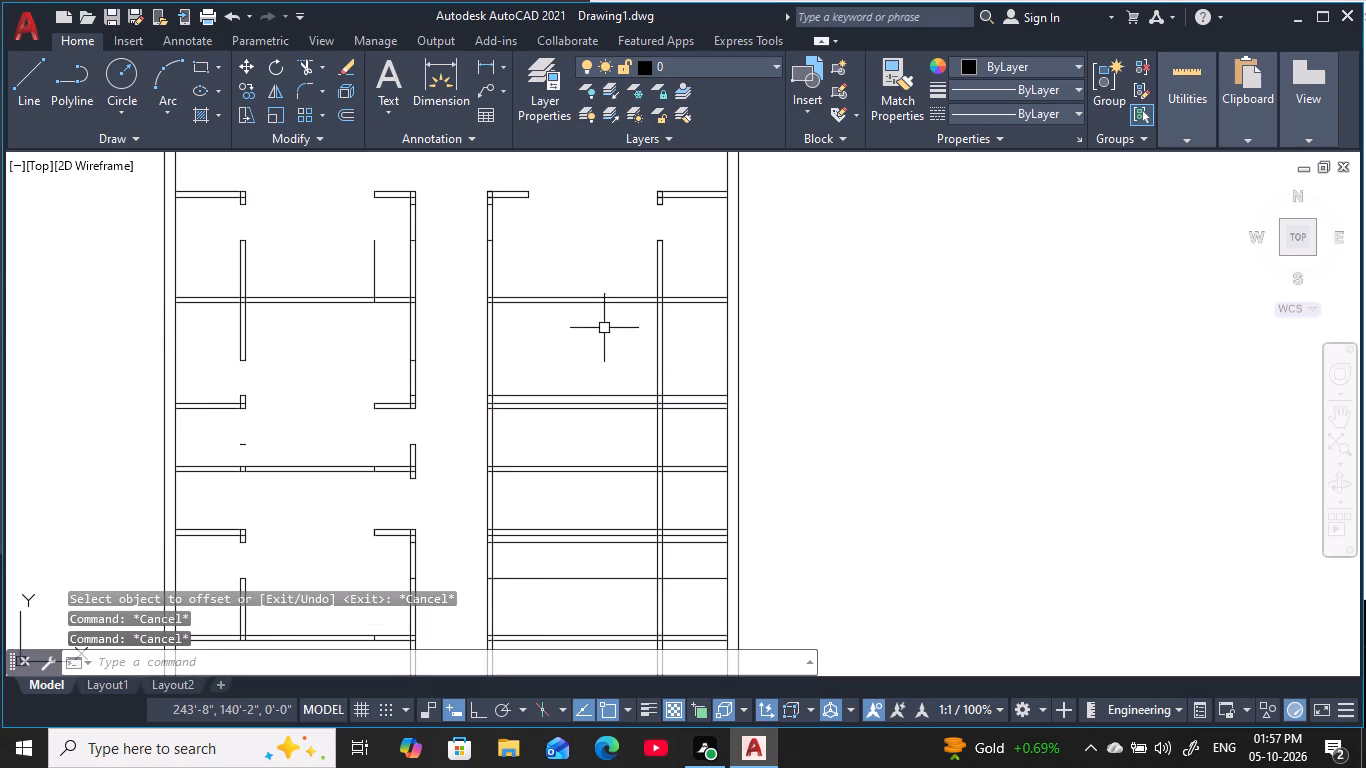
Offset the new 6" guide line a further 2'6" northward.
{"action": "key", "text": "Escape"}
{"action": "key", "text": "Escape"}
{"action": "key", "text": "Escape"}
{"action": "type", "text": "o"}
{"action": "key", "text": "space"}
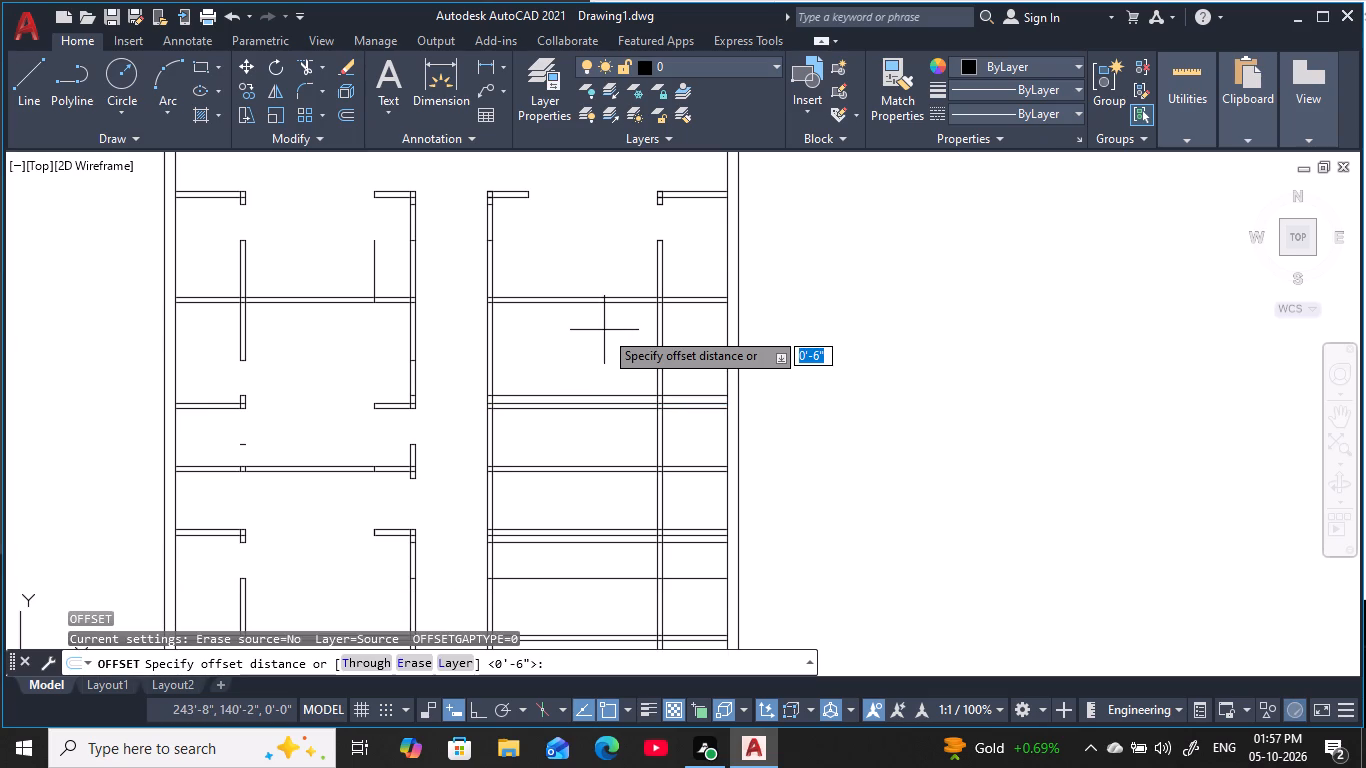
{"action": "type", "text": "2'6"}
{"action": "key", "text": "space"}
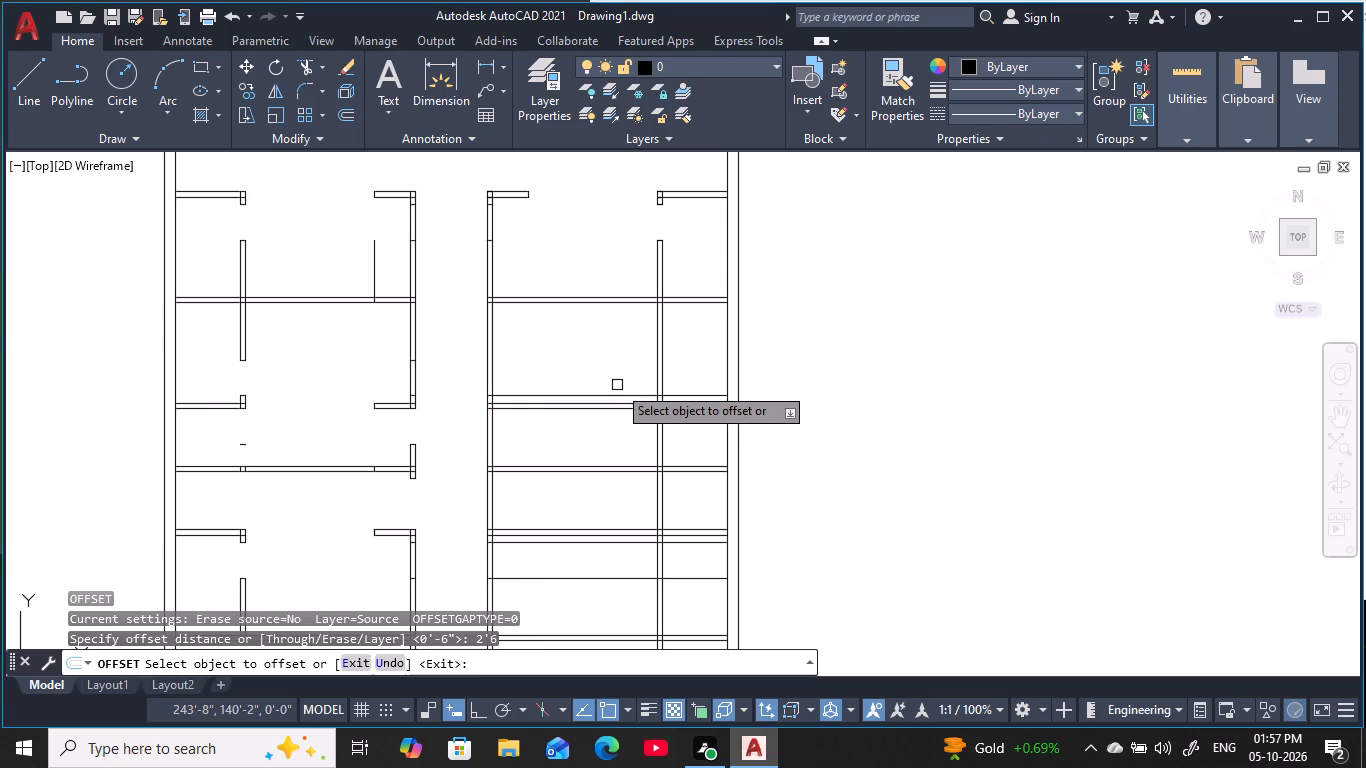
{"action": "left_click", "coordinate": [617, 392]}
{"action": "left_click", "coordinate": [604, 326]}
{"action": "key", "text": "Escape"}
{"action": "key", "text": "Escape"}
{"action": "key", "text": "Escape"}
{"action": "key", "text": "Escape"}
{"action": "key", "text": "Escape"}
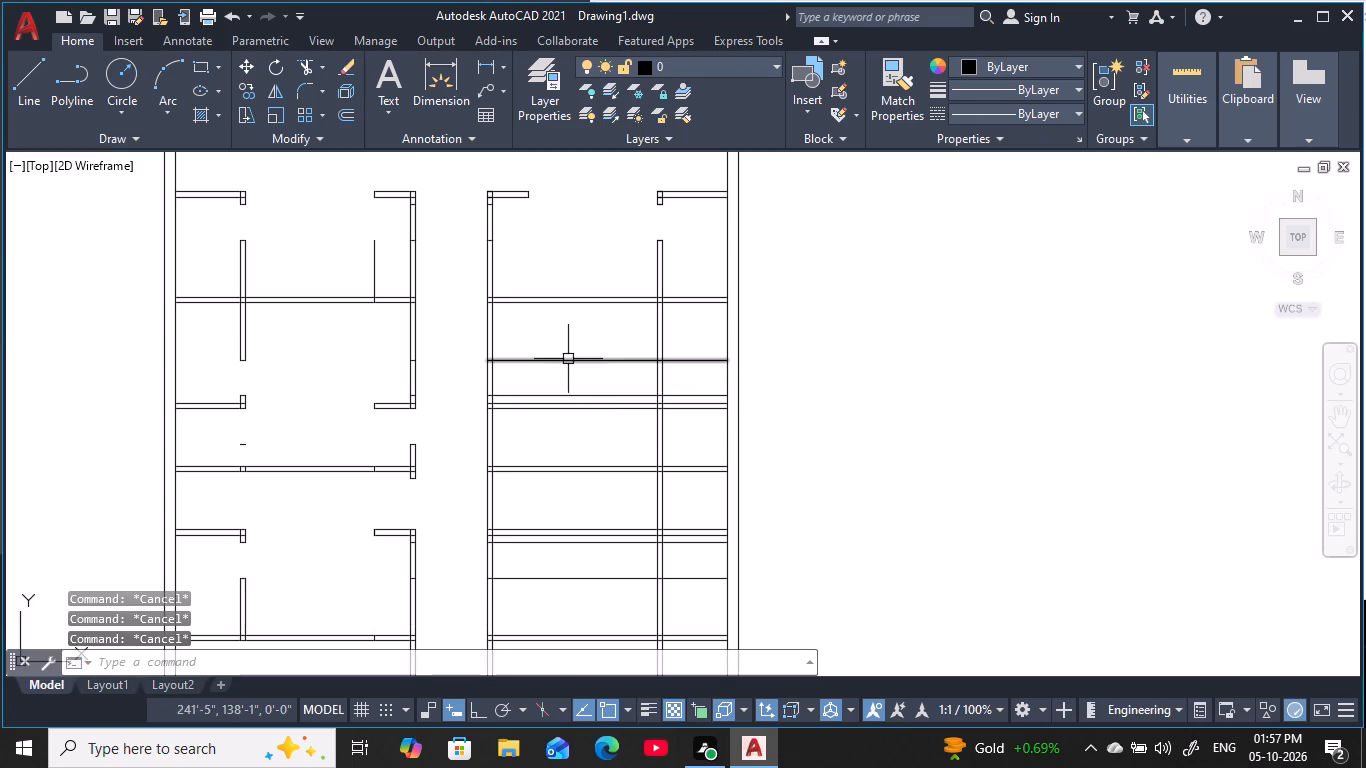
Trim a 2'6" door opening in the eastern north-south partition between the guide lines, and clear the guide lines from the adjoining rooms.
{"action": "key", "text": "Escape"}
{"action": "key", "text": "Escape"}
{"action": "type", "text": "tr"}
{"action": "key", "text": "space"}
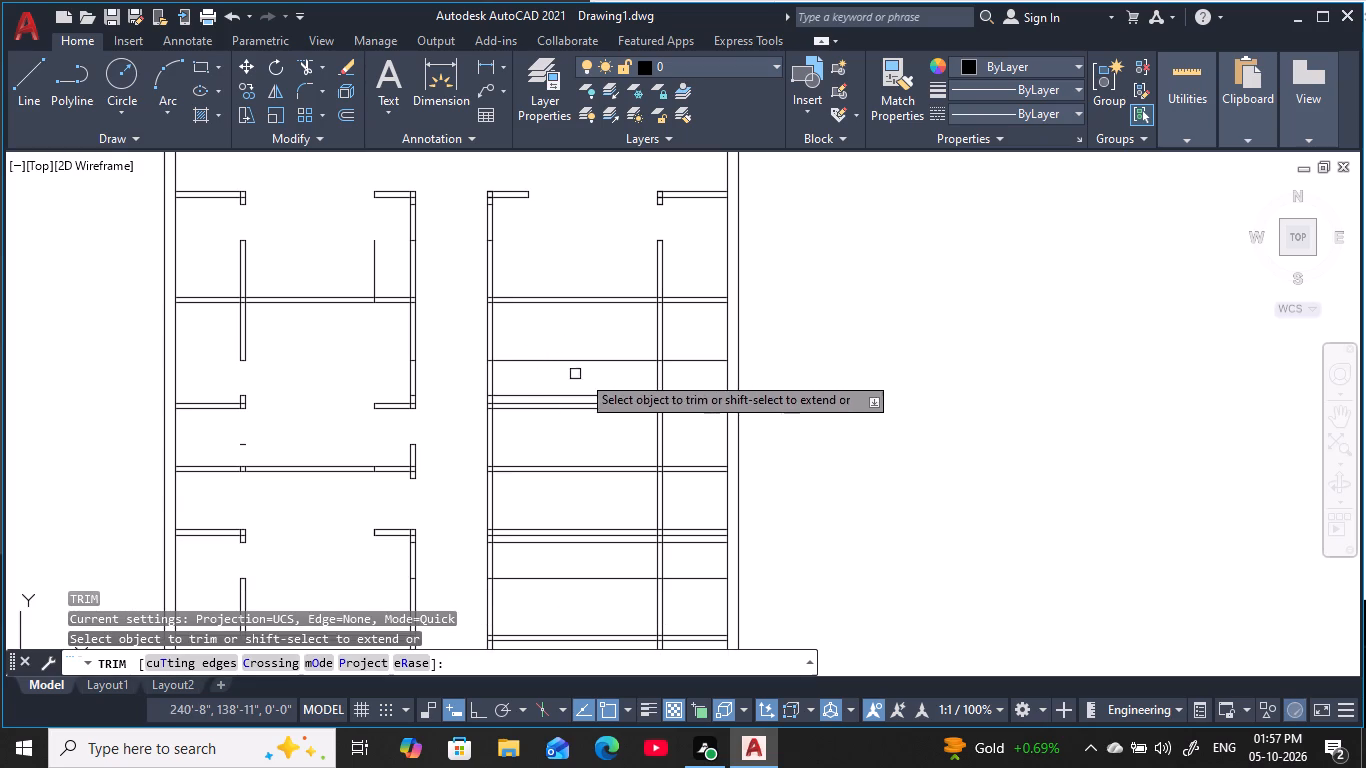
{"action": "left_click", "coordinate": [688, 373]}
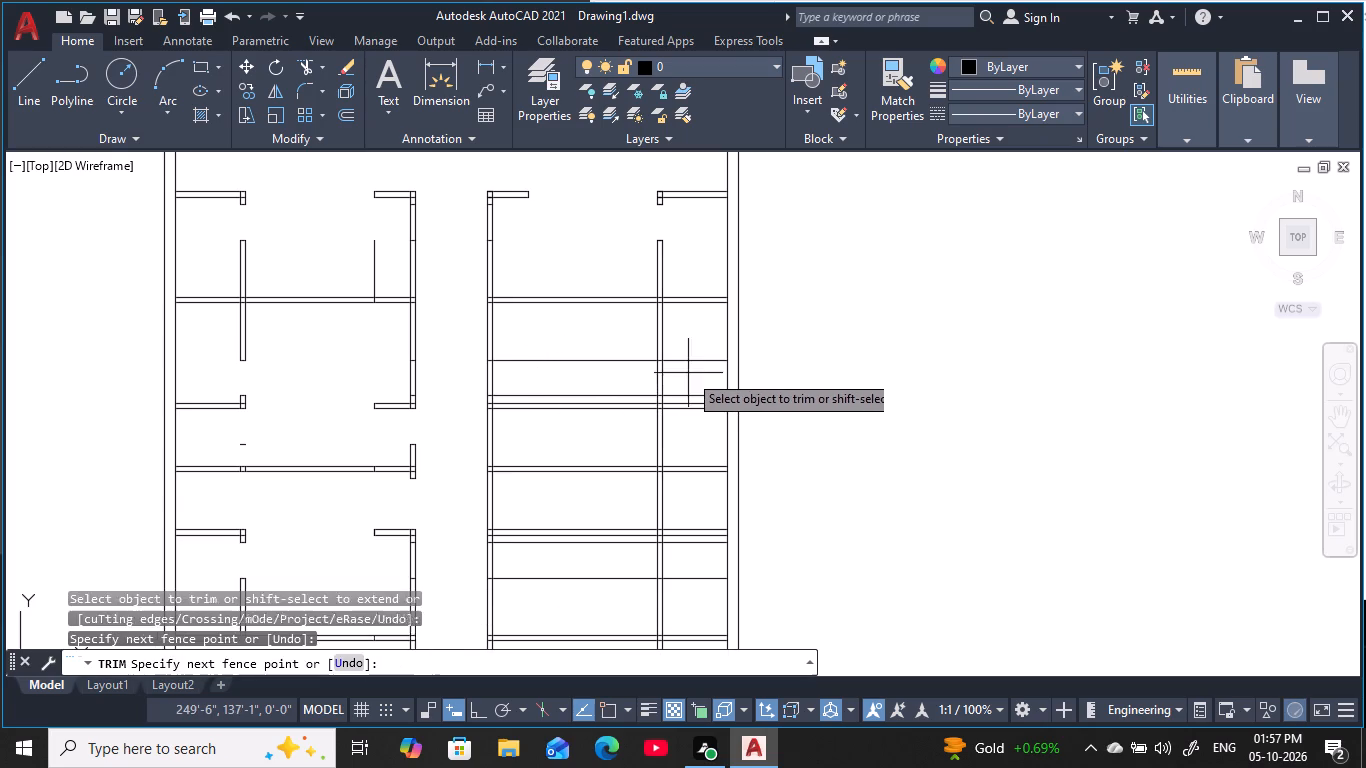
{"action": "left_click", "coordinate": [685, 341]}
{"action": "left_click", "coordinate": [677, 383]}
{"action": "left_click", "coordinate": [640, 382]}
{"action": "left_click", "coordinate": [622, 372]}
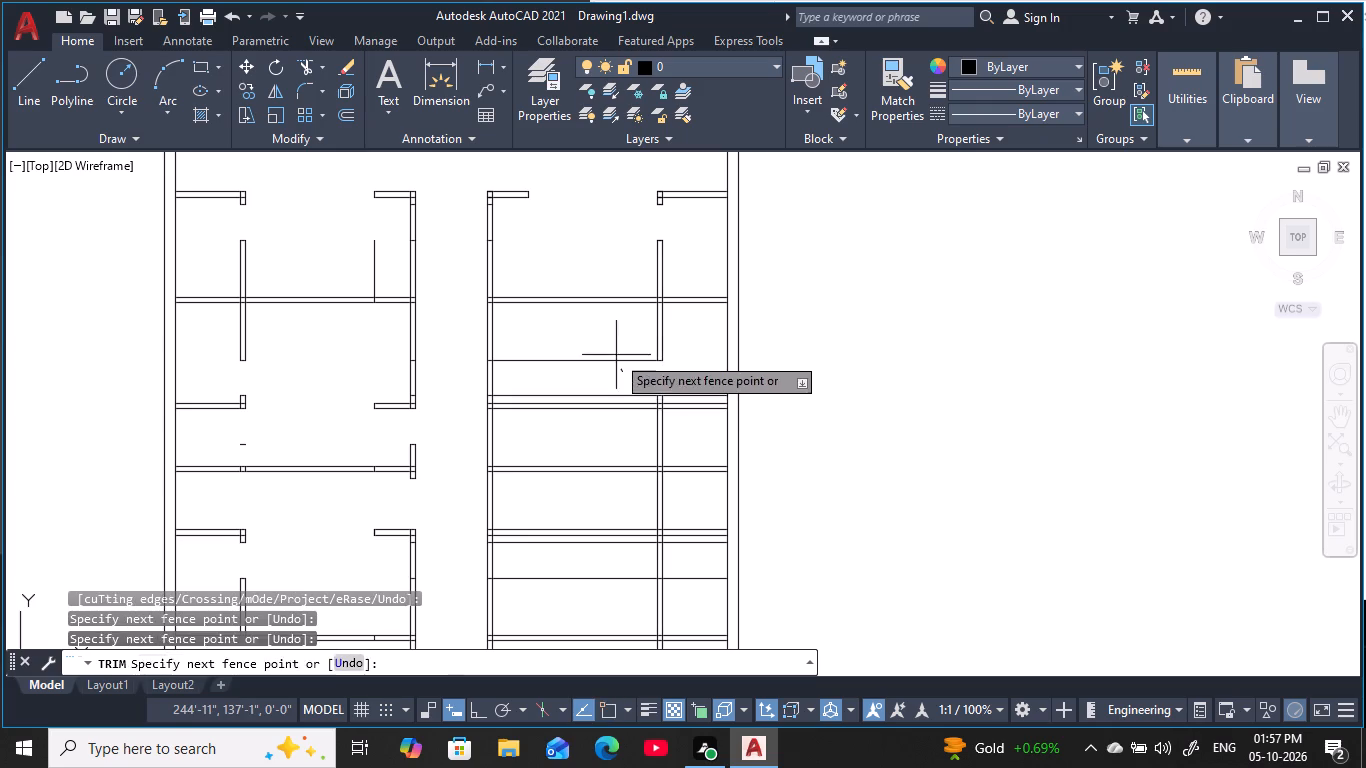
{"action": "left_click", "coordinate": [615, 348]}
{"action": "left_click", "coordinate": [600, 393]}
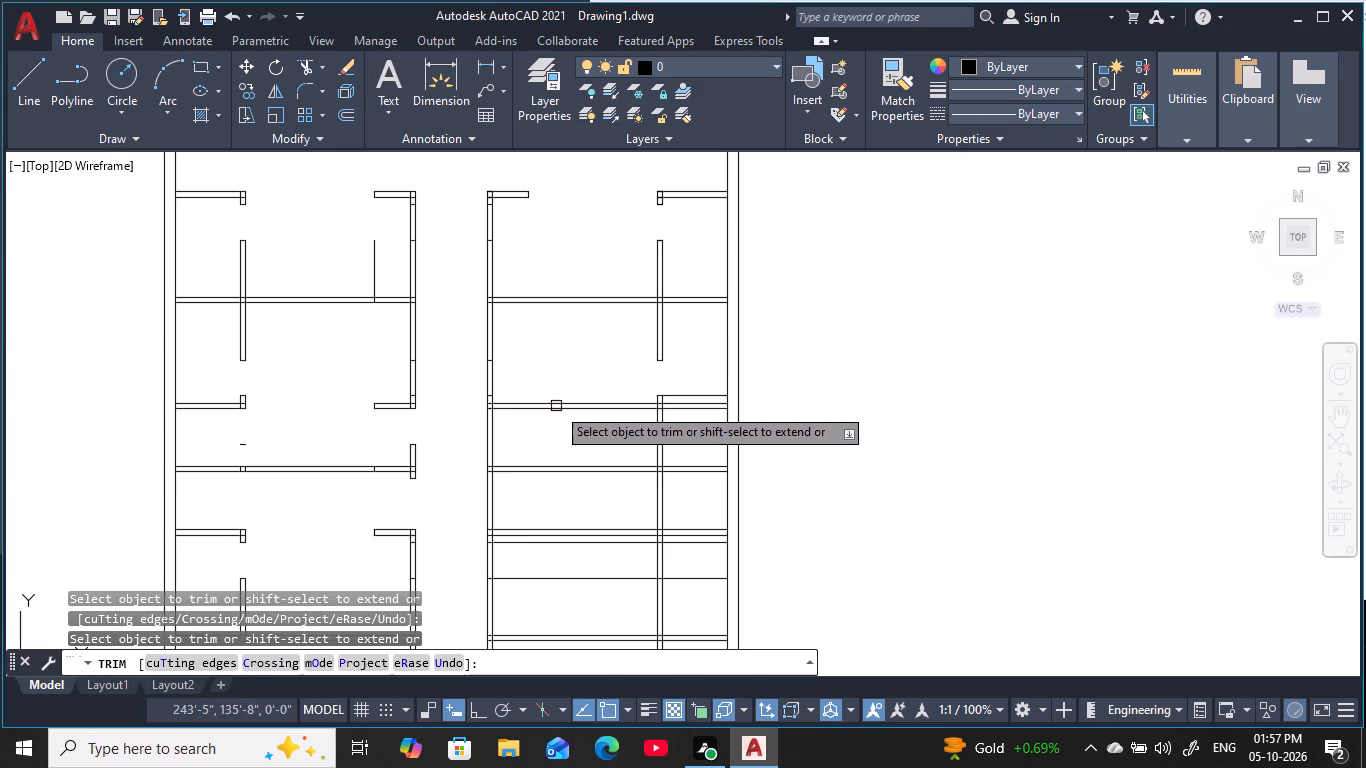
{"action": "key", "text": "Escape"}
{"action": "key", "text": "Escape"}
{"action": "key", "text": "Escape"}
{"action": "key", "text": "Escape"}
{"action": "key", "text": "Escape"}
{"action": "key", "text": "Escape"}
{"action": "key", "text": "Escape"}
{"action": "key", "text": "Escape"}
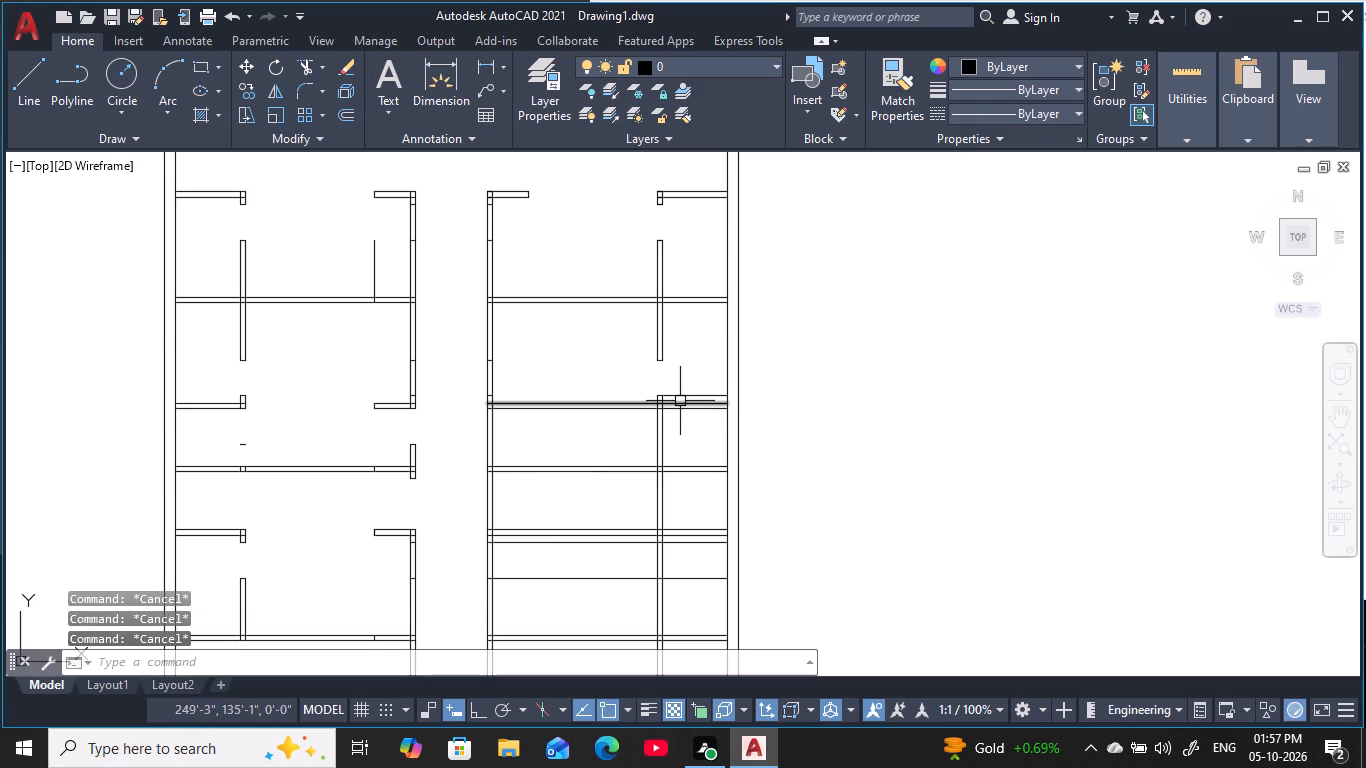
{"action": "key", "text": "t"}
{"action": "key", "text": "r"}
{"action": "key", "text": "space"}
{"action": "left_click", "coordinate": [684, 396]}
{"action": "key", "text": "Escape"}
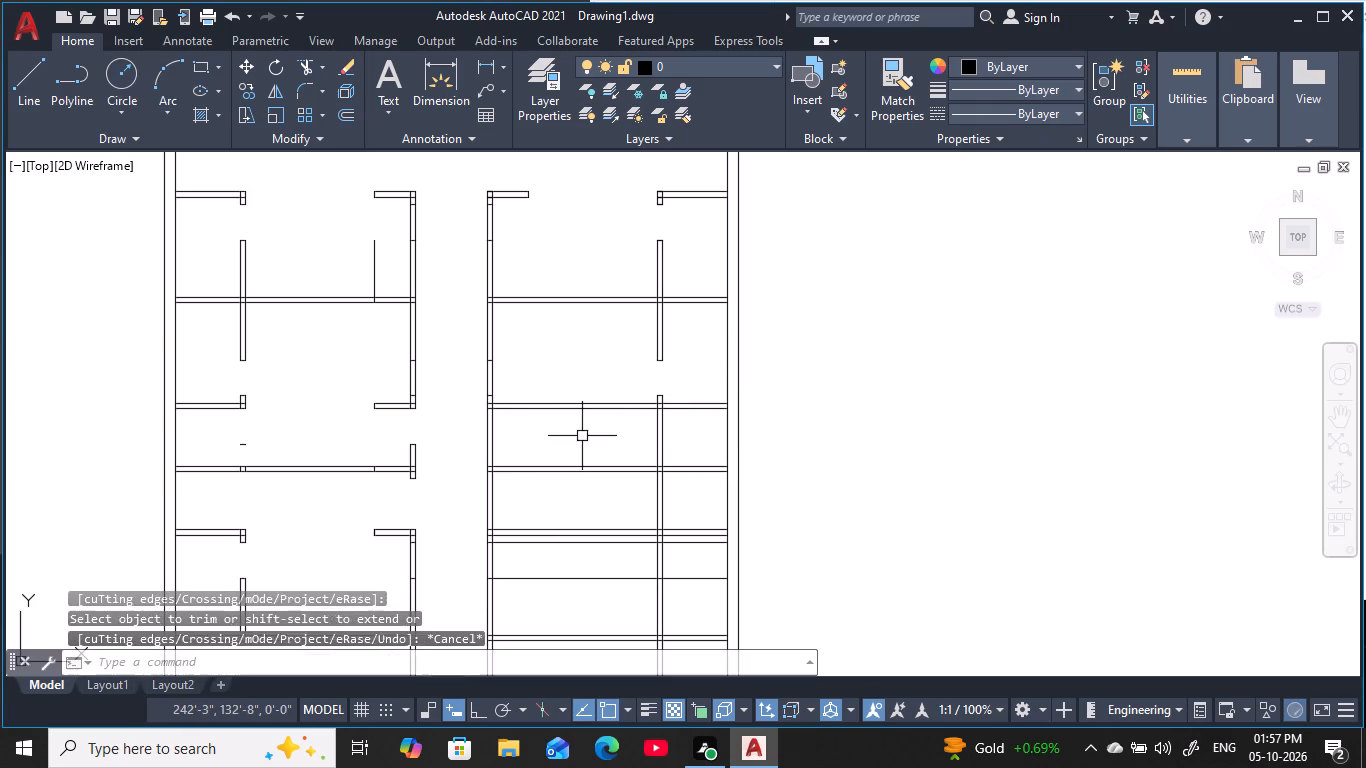
Offset the room-side line of the corridor's east wall 2'6" eastward into the room.
{"action": "key", "text": "Escape"}
{"action": "key", "text": "Escape"}
{"action": "key", "text": "Escape"}
{"action": "key", "text": "Escape"}
{"action": "key", "text": "Escape"}
{"action": "key", "text": "Escape"}
{"action": "type", "text": "o 2"}
{"action": "key", "text": "apostrophe"}
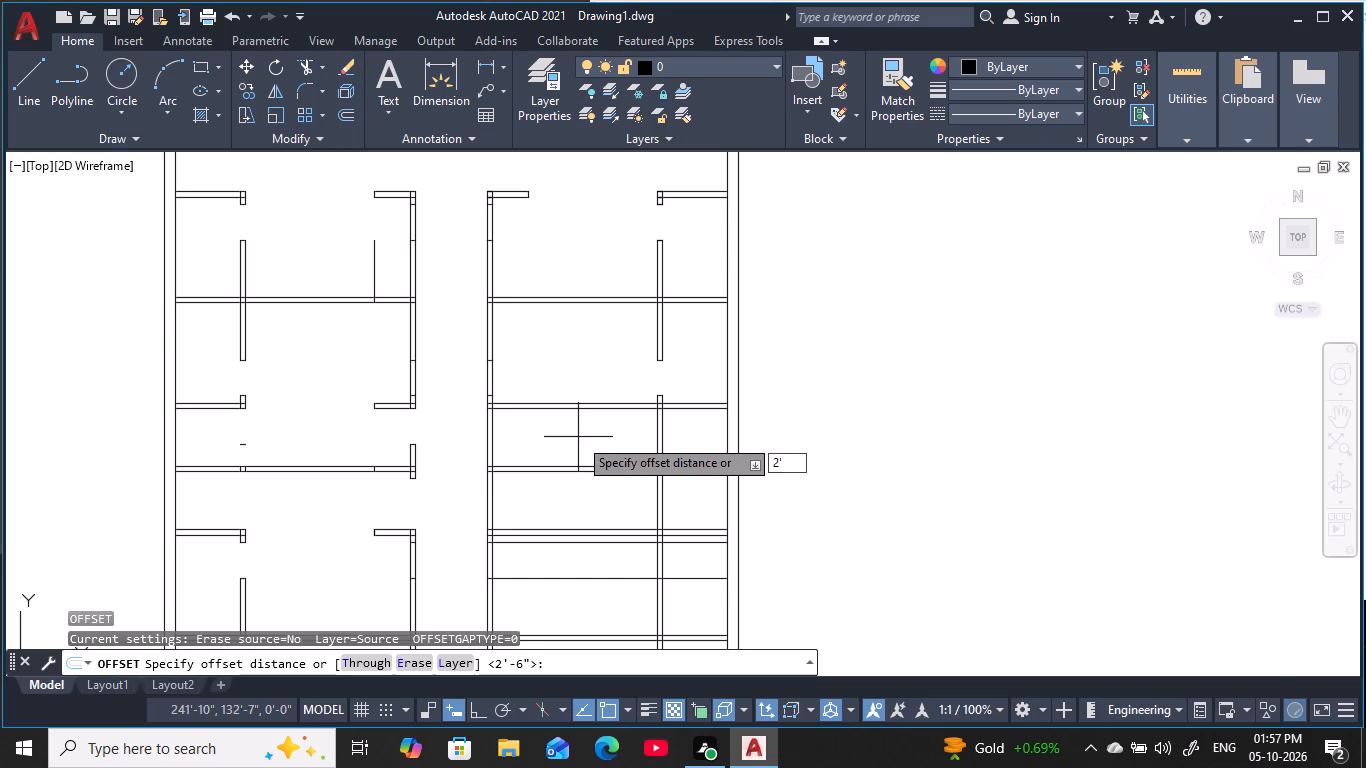
{"action": "type", "text": "6"}
{"action": "key", "text": "space"}
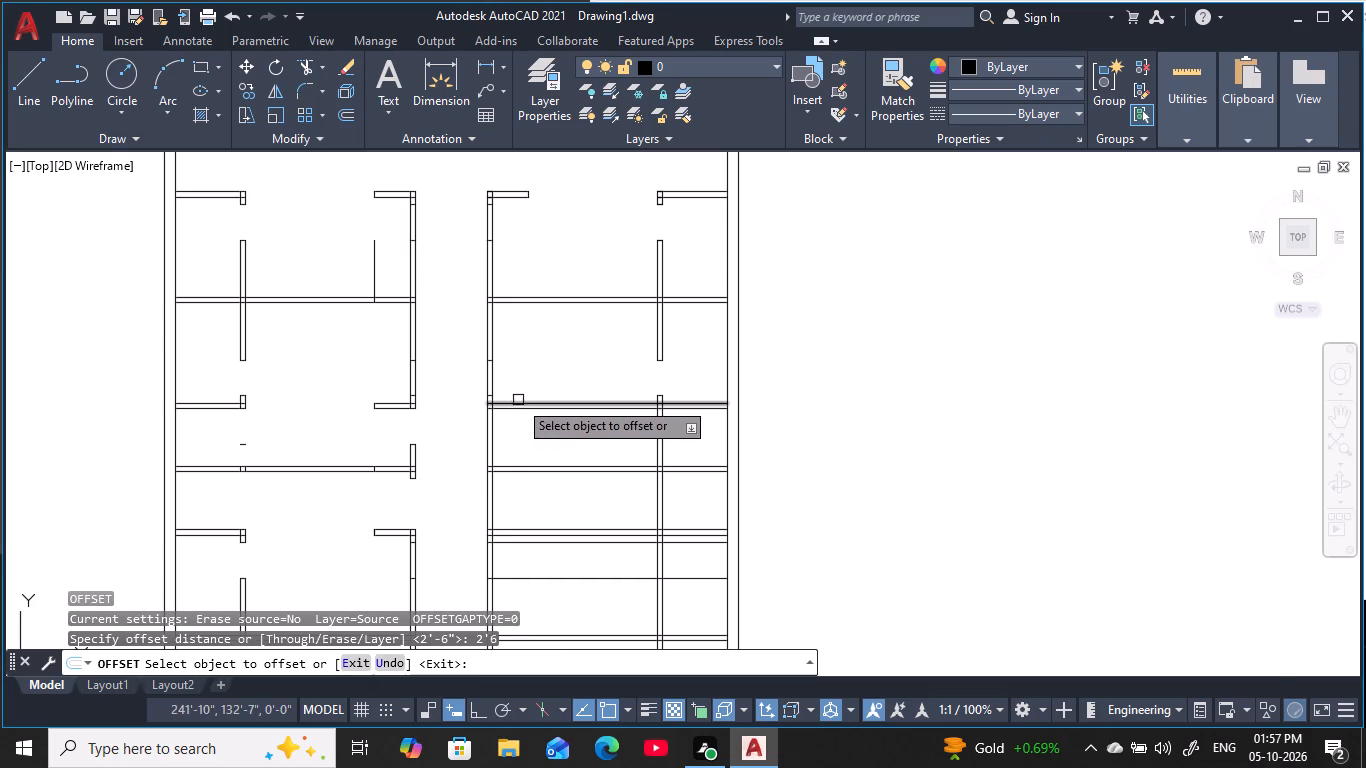
{"action": "left_click", "coordinate": [493, 376]}
{"action": "left_click", "coordinate": [597, 377]}
{"action": "key", "text": "Escape"}
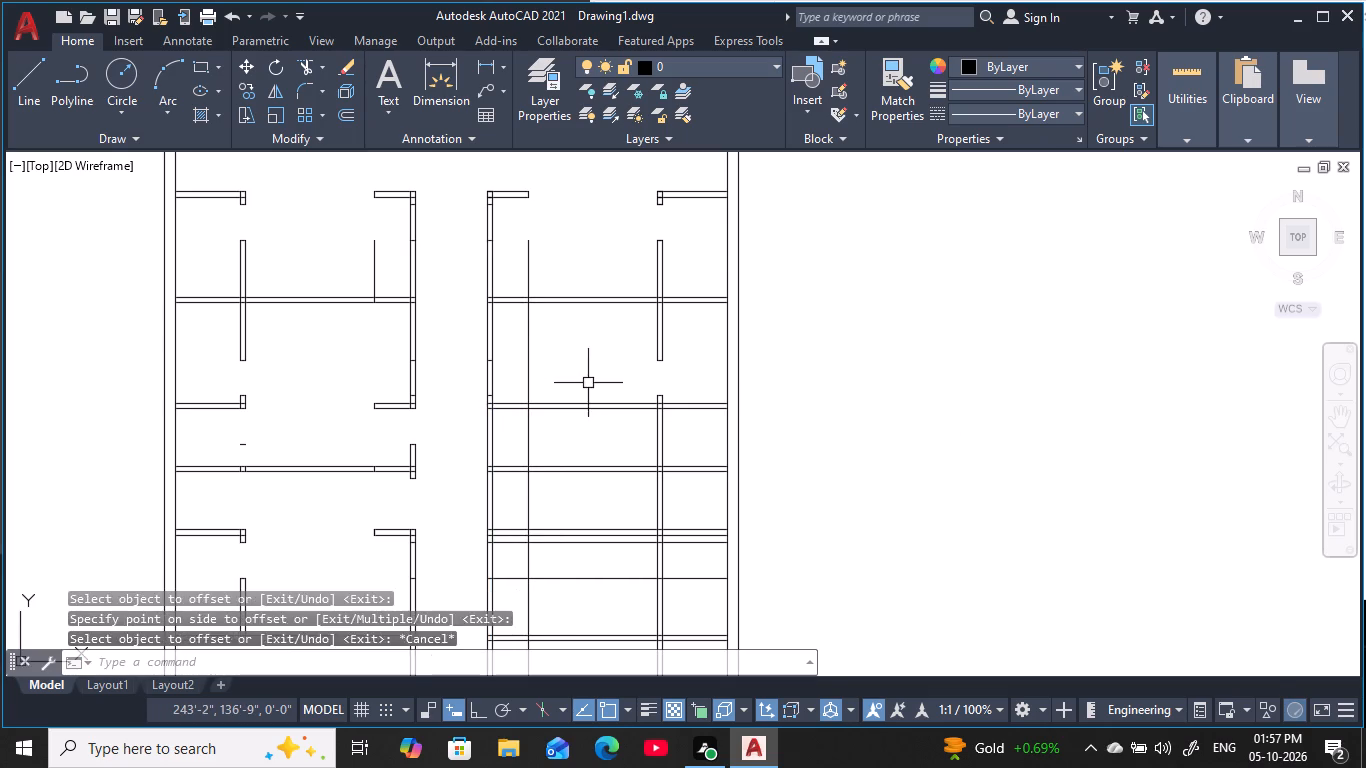
{"action": "key", "text": "Escape"}
{"action": "key", "text": "Escape"}
{"action": "key", "text": "Escape"}
{"action": "key", "text": "Escape"}
{"action": "key", "text": "Escape"}
{"action": "key", "text": "Escape"}
Trim the new cross partition between the 2'6" line and the eastern north-south partition, and remove that line's excess beside the partition.
{"action": "key", "text": "t"}
{"action": "key", "text": "r"}
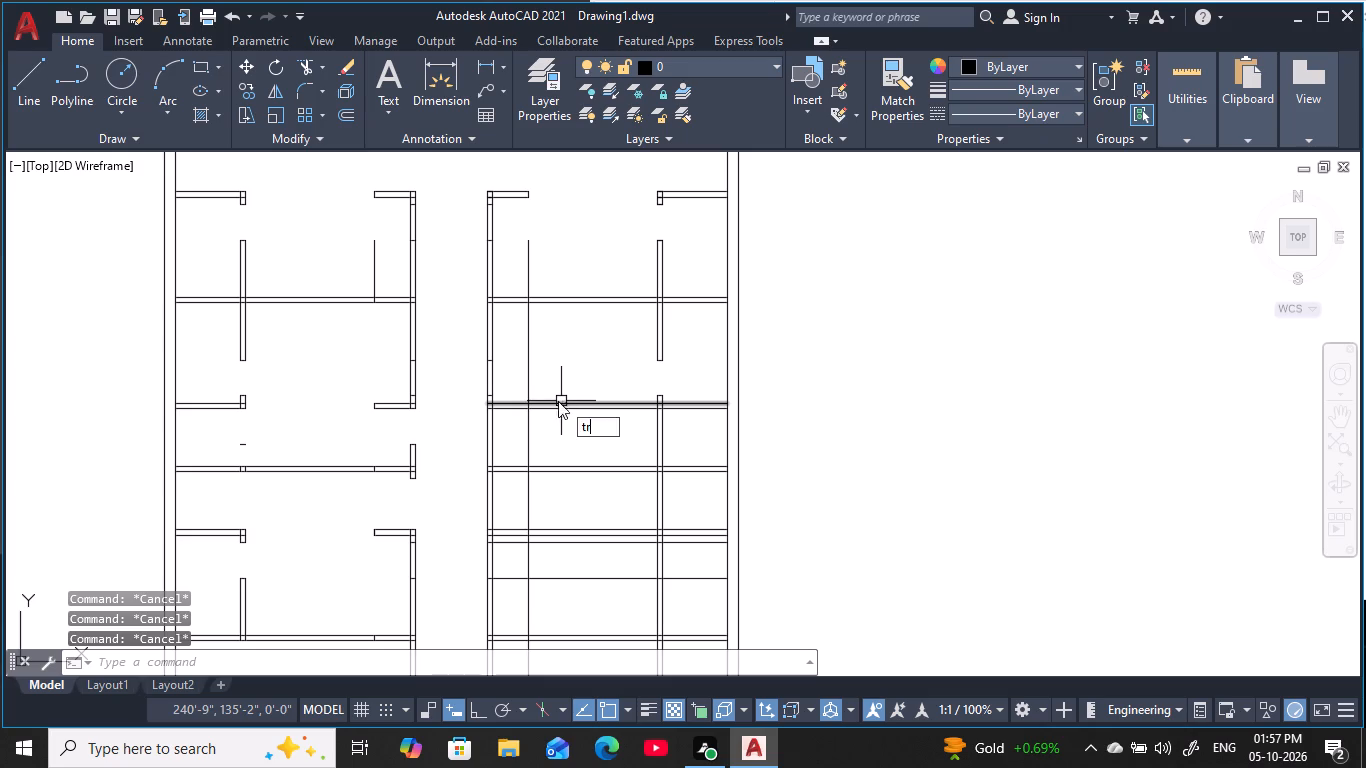
{"action": "key", "text": "space"}
{"action": "left_click", "coordinate": [524, 371]}
{"action": "left_click", "coordinate": [572, 427]}
{"action": "left_click", "coordinate": [575, 383]}
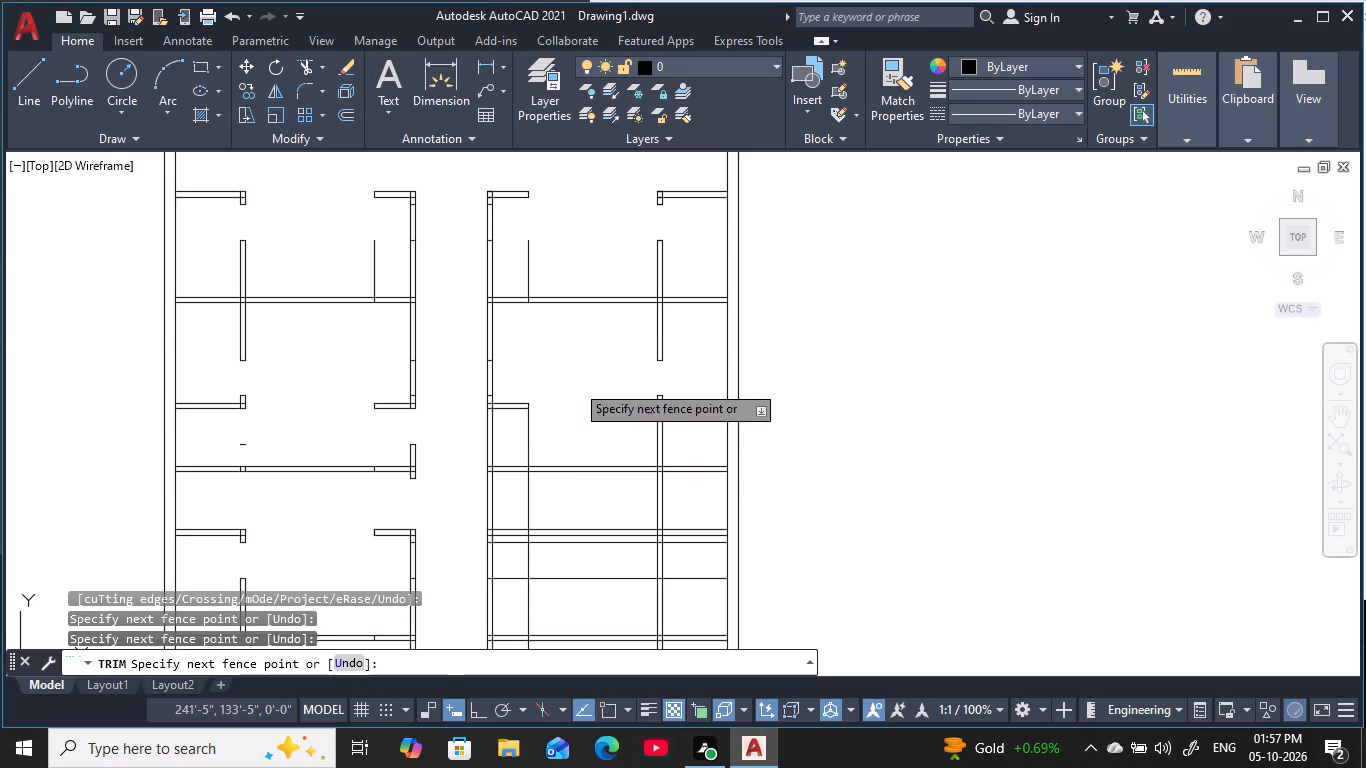
{"action": "left_click", "coordinate": [552, 443]}
{"action": "left_click", "coordinate": [504, 442]}
{"action": "middle_click_drag", "start_coordinate": [571, 436], "coordinate": [578, 416]}
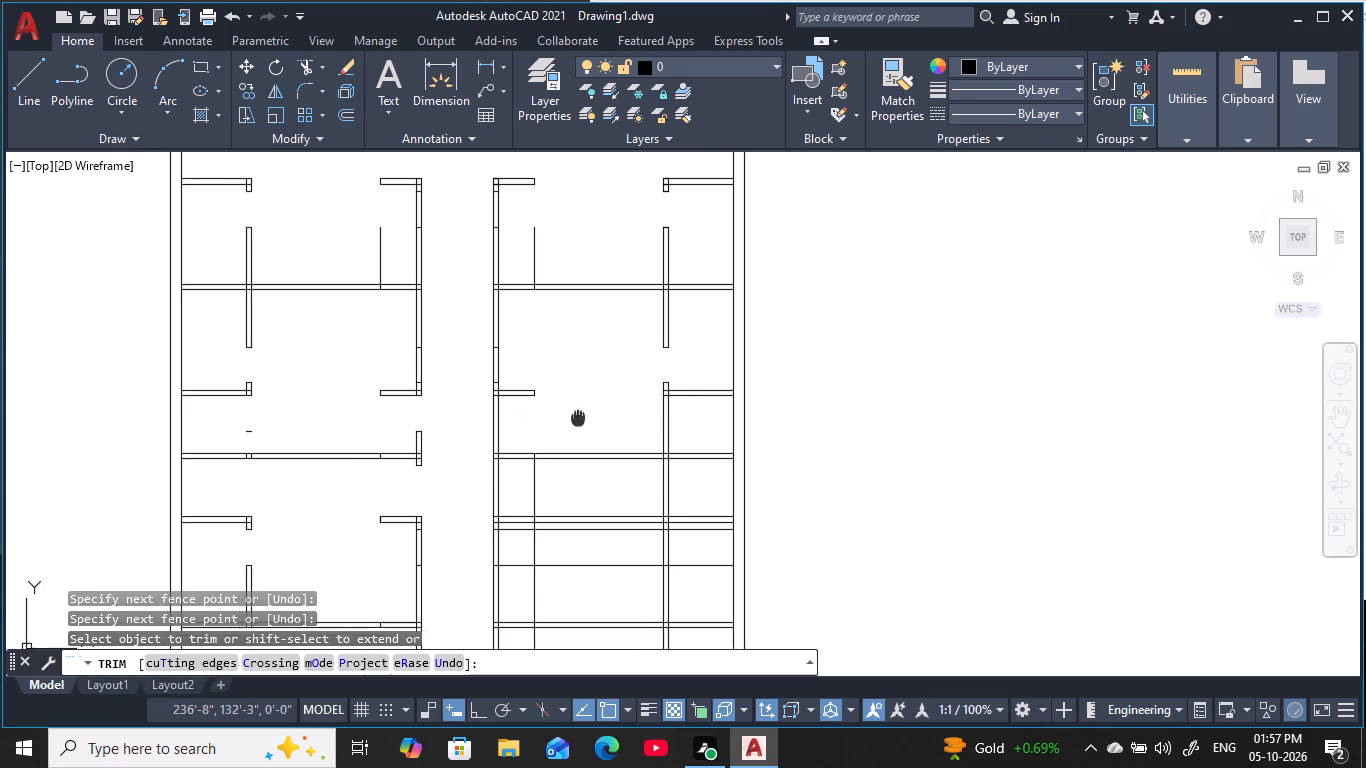
{"action": "middle_click_drag", "start_coordinate": [578, 416], "coordinate": [582, 387]}
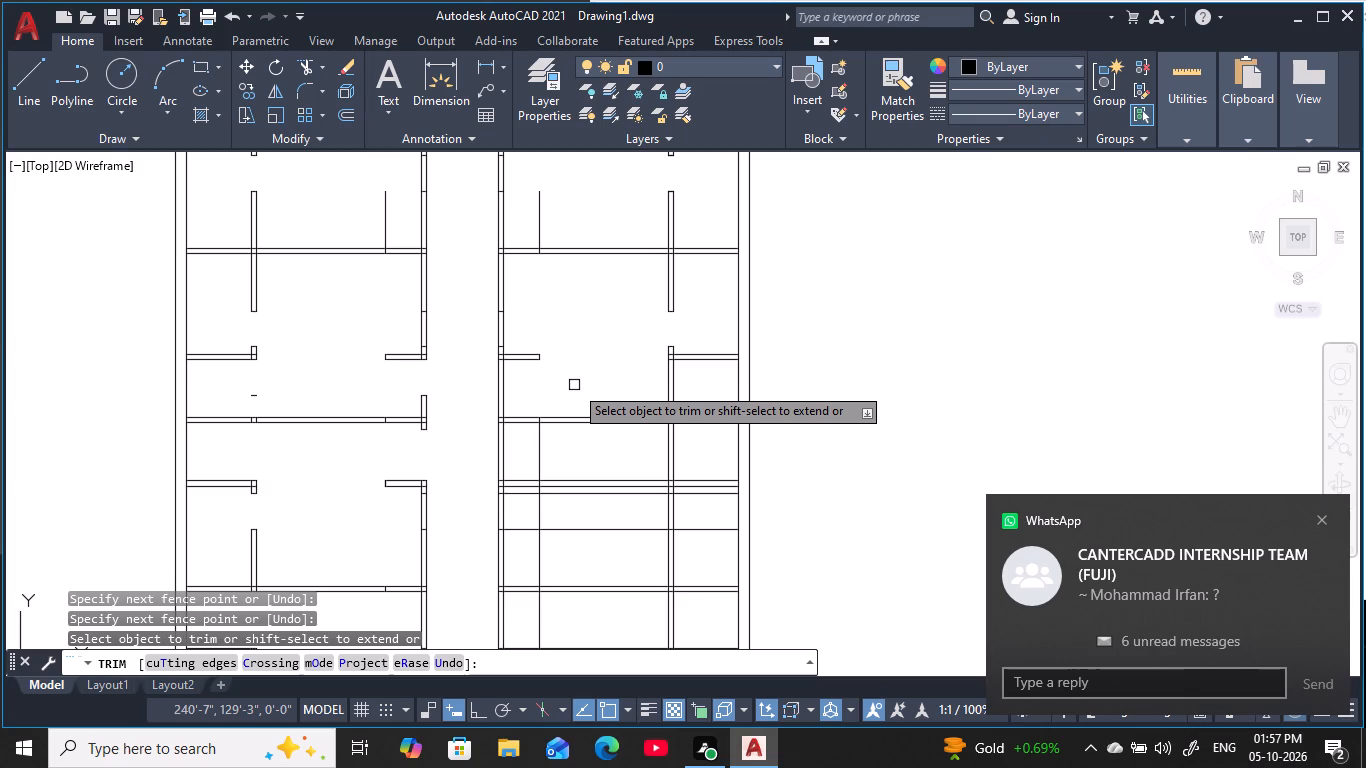
Trim away the eastern north-south partition between the new cross partition and the next cross partition south.
{"action": "left_click", "coordinate": [694, 390]}
{"action": "left_click", "coordinate": [638, 401]}
{"action": "middle_click_drag", "start_coordinate": [612, 379], "coordinate": [614, 366]}
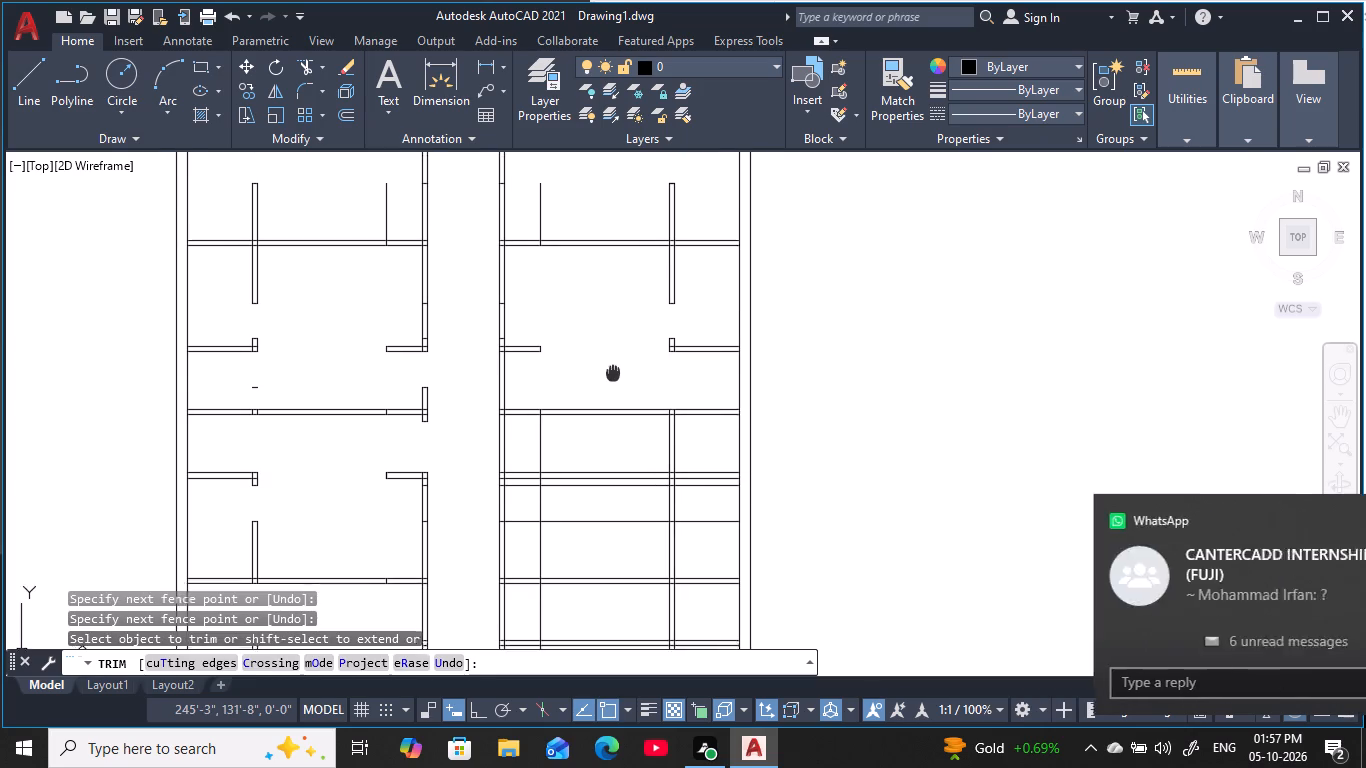
{"action": "middle_click_drag", "start_coordinate": [614, 366], "coordinate": [616, 342]}
{"action": "middle_click_drag", "start_coordinate": [564, 350], "coordinate": [582, 386]}
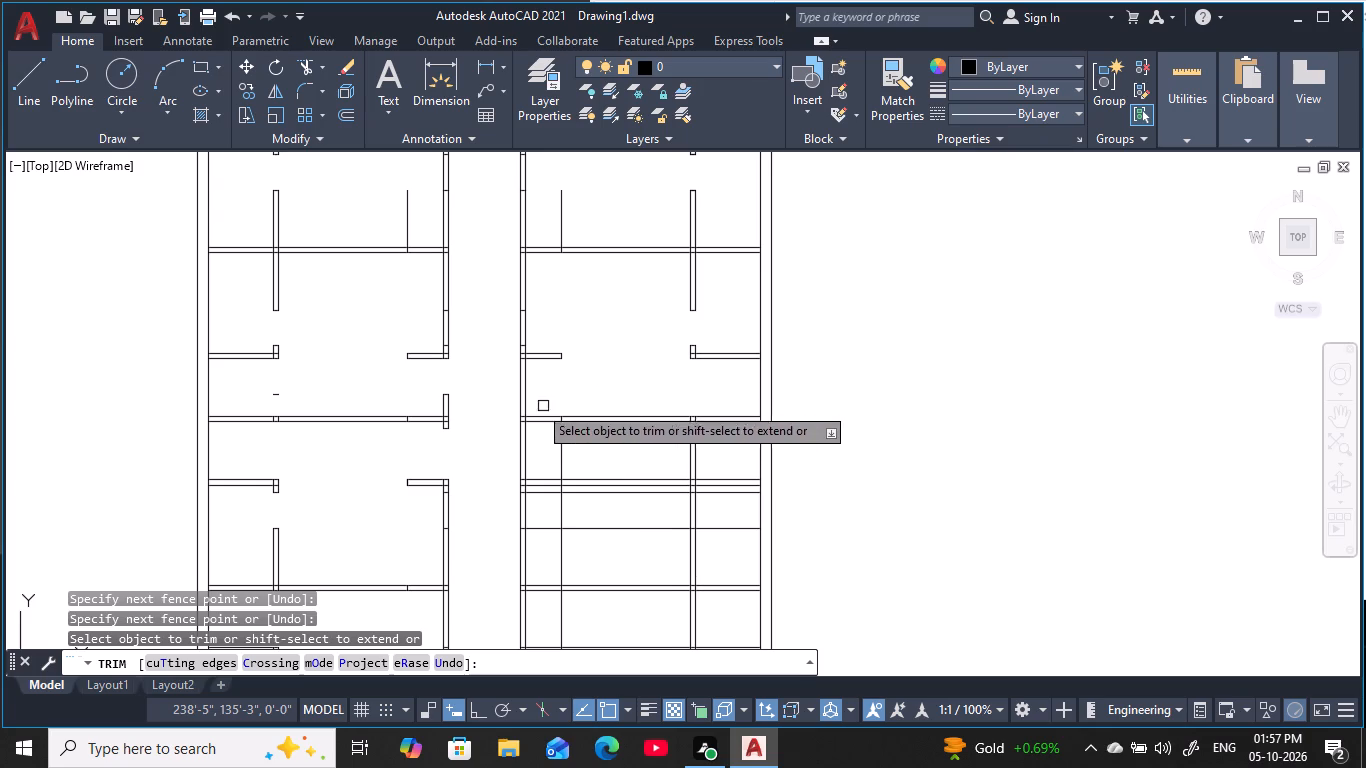
Offset the north line of the cross partition east of the corridor 18" northward.
{"action": "key", "text": "Escape"}
{"action": "key", "text": "Escape"}
{"action": "key", "text": "Escape"}
{"action": "key", "text": "Escape"}
{"action": "scroll", "coordinate": [555, 370], "scroll_direction": "up", "scroll_amount": 1}
{"action": "key", "text": "Escape"}
{"action": "key", "text": "Escape"}
{"action": "middle_click_drag", "start_coordinate": [561, 375], "coordinate": [594, 341]}
{"action": "key", "text": "Escape"}
{"action": "key", "text": "Escape"}
{"action": "key", "text": "Escape"}
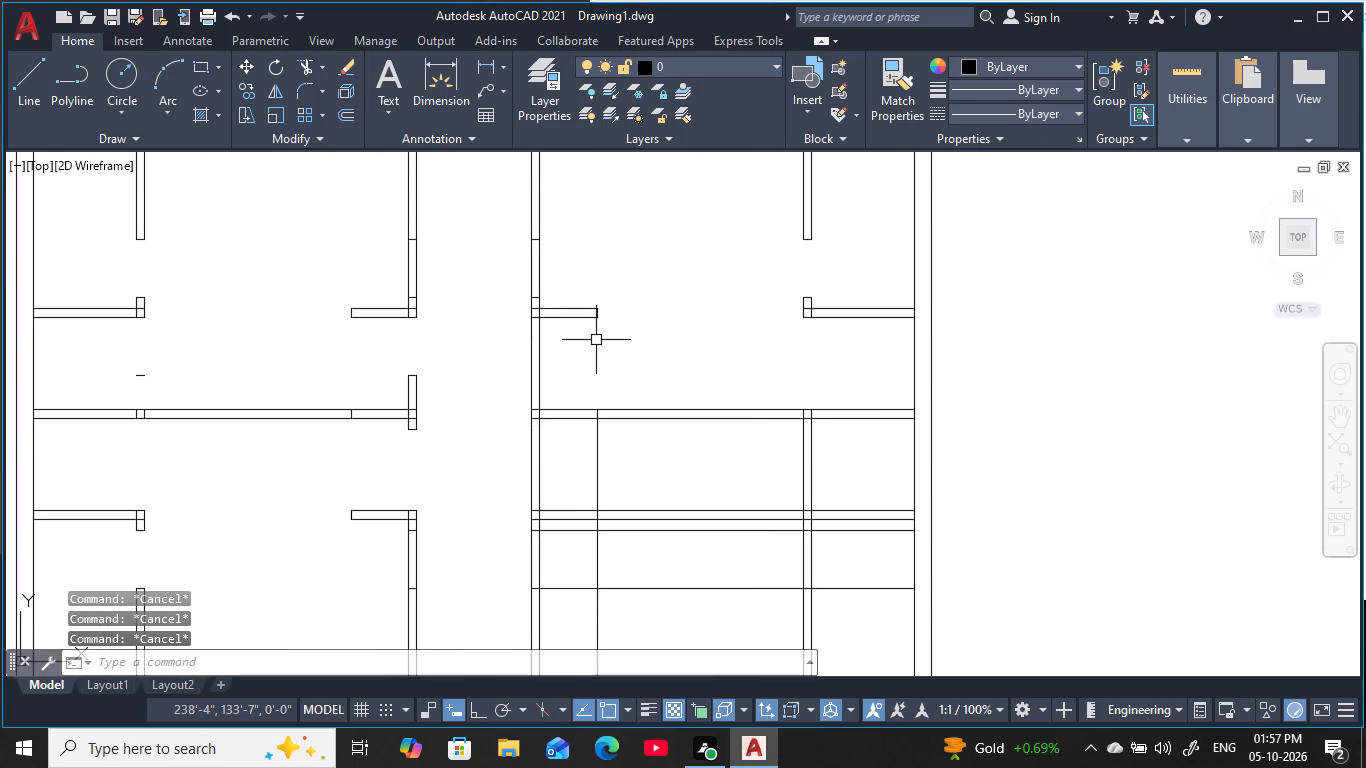
{"action": "type", "text": "o"}
{"action": "key", "text": "space"}
{"action": "type", "text": "18"}
{"action": "key", "text": "space"}
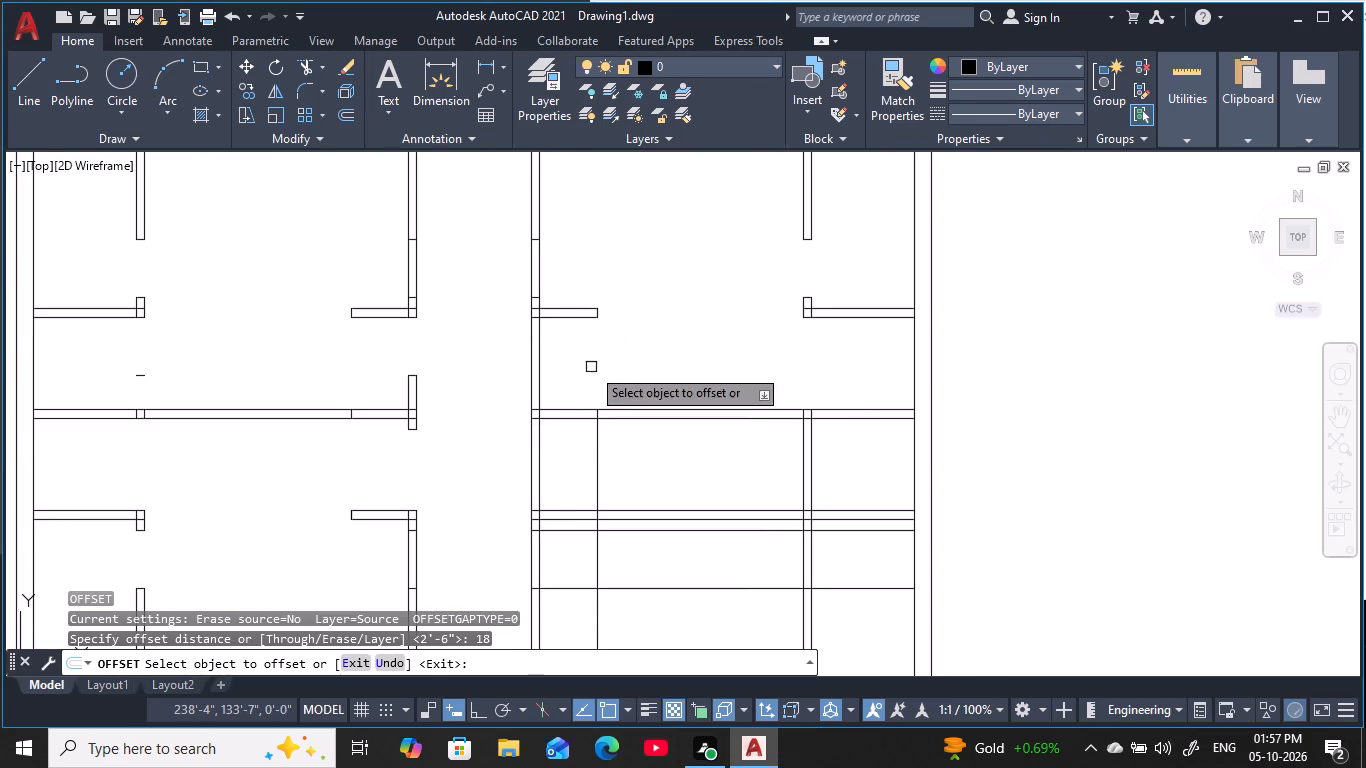
{"action": "left_click", "coordinate": [579, 410]}
{"action": "left_click", "coordinate": [589, 347]}
{"action": "key", "text": "Escape"}
{"action": "key", "text": "Escape"}
{"action": "key", "text": "Escape"}
{"action": "key", "text": "Escape"}
{"action": "key", "text": "Escape"}
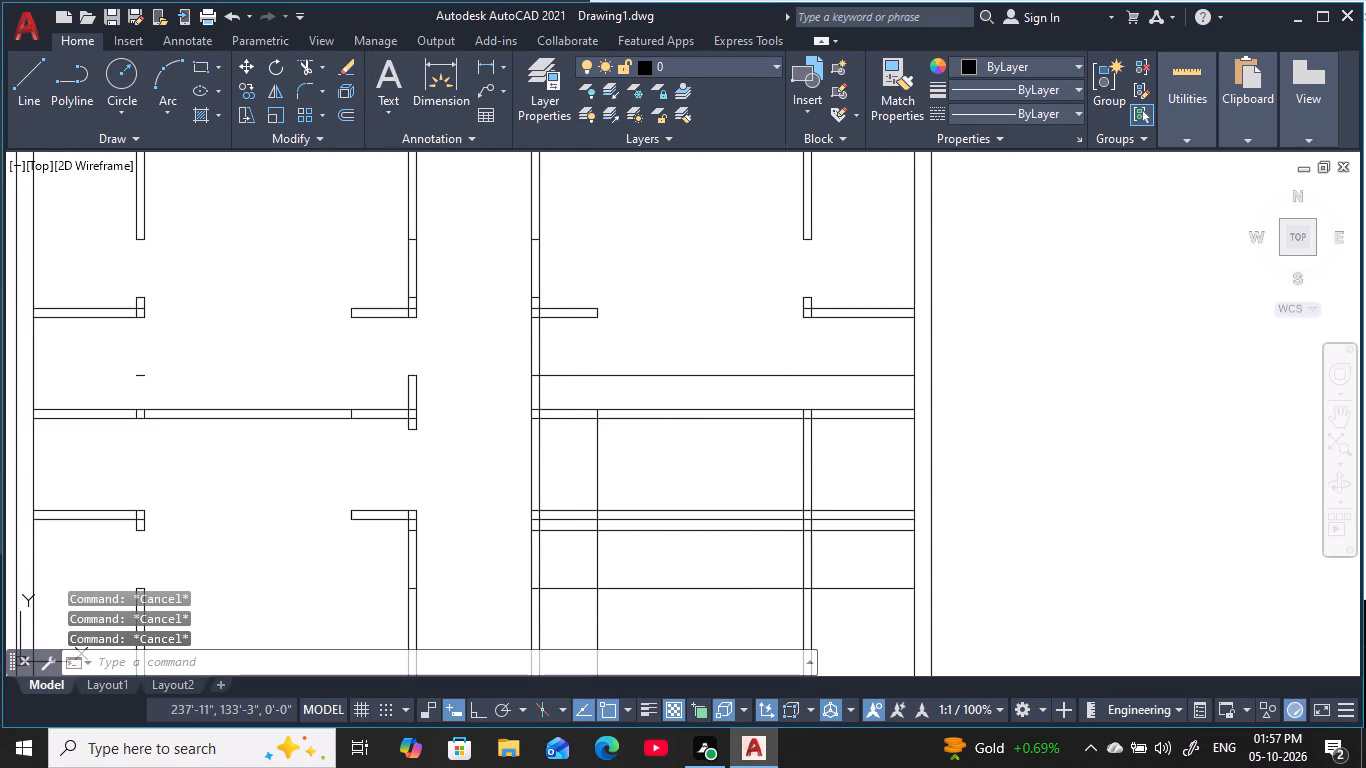
{"action": "key", "text": "Escape"}
{"action": "key", "text": "Escape"}
Trim a door opening in the corridor's east wall north of the 18" line, and clear that line from the adjoining room.
{"action": "type", "text": "tr"}
{"action": "key", "text": "space"}
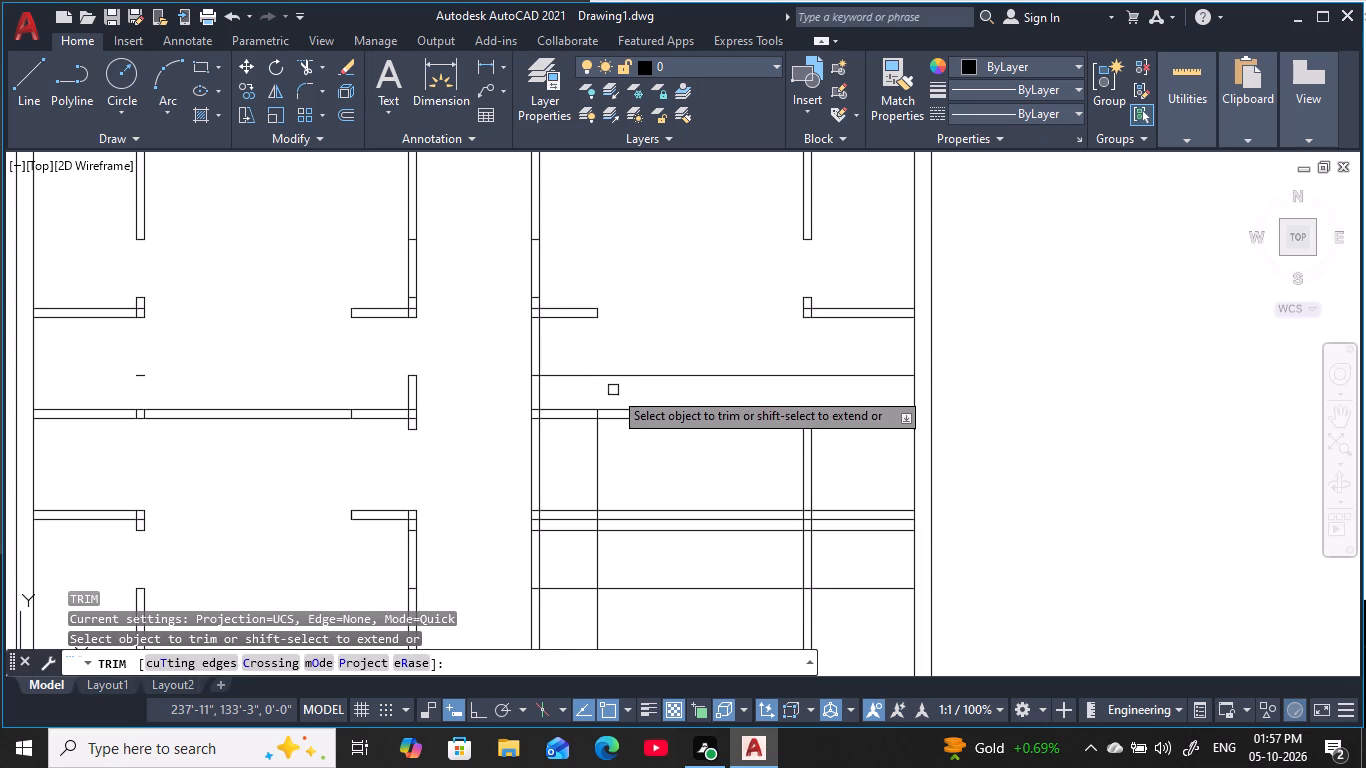
{"action": "left_click", "coordinate": [613, 393]}
{"action": "left_click", "coordinate": [600, 369]}
{"action": "left_click", "coordinate": [553, 342]}
{"action": "left_click", "coordinate": [496, 354]}
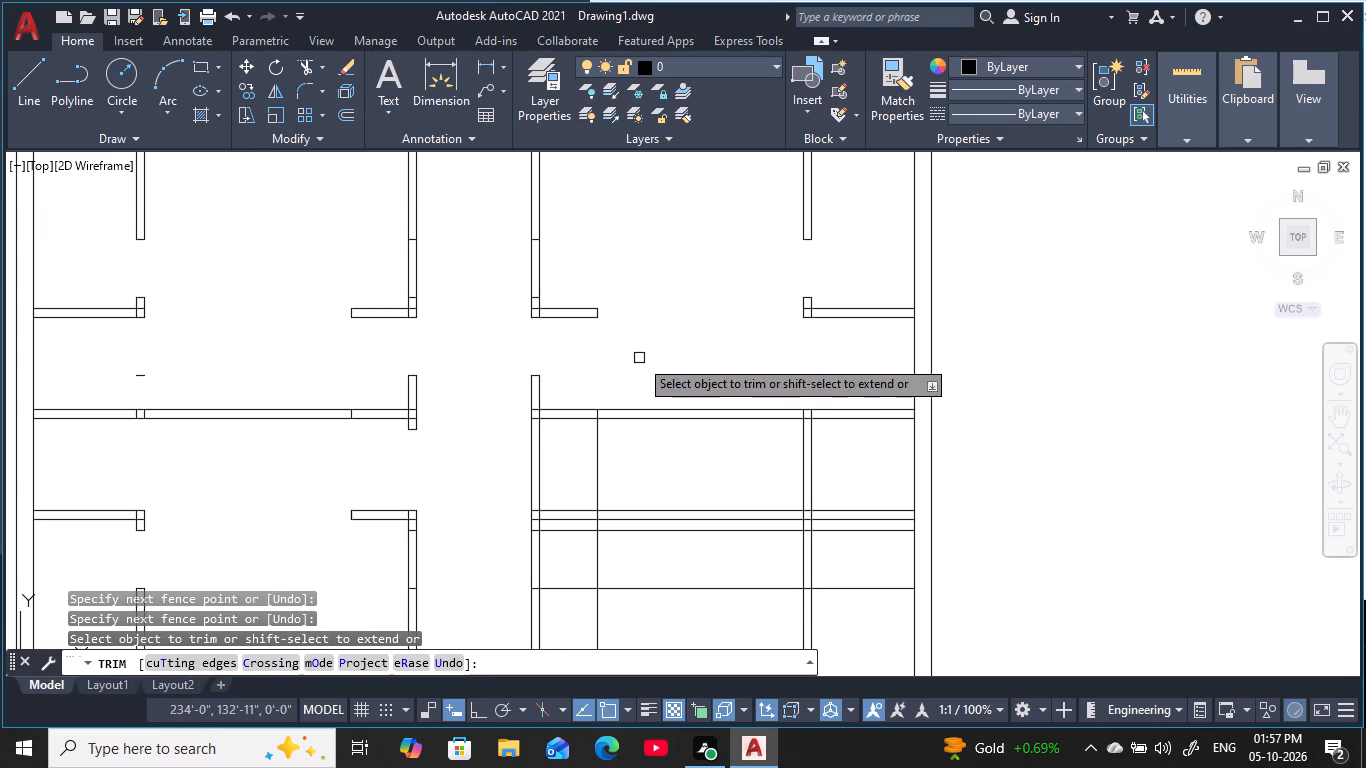
{"action": "scroll", "coordinate": [649, 355], "scroll_direction": "down", "scroll_amount": 1}
{"action": "middle_click_drag", "start_coordinate": [649, 355], "coordinate": [588, 322]}
{"action": "key", "text": "Escape"}
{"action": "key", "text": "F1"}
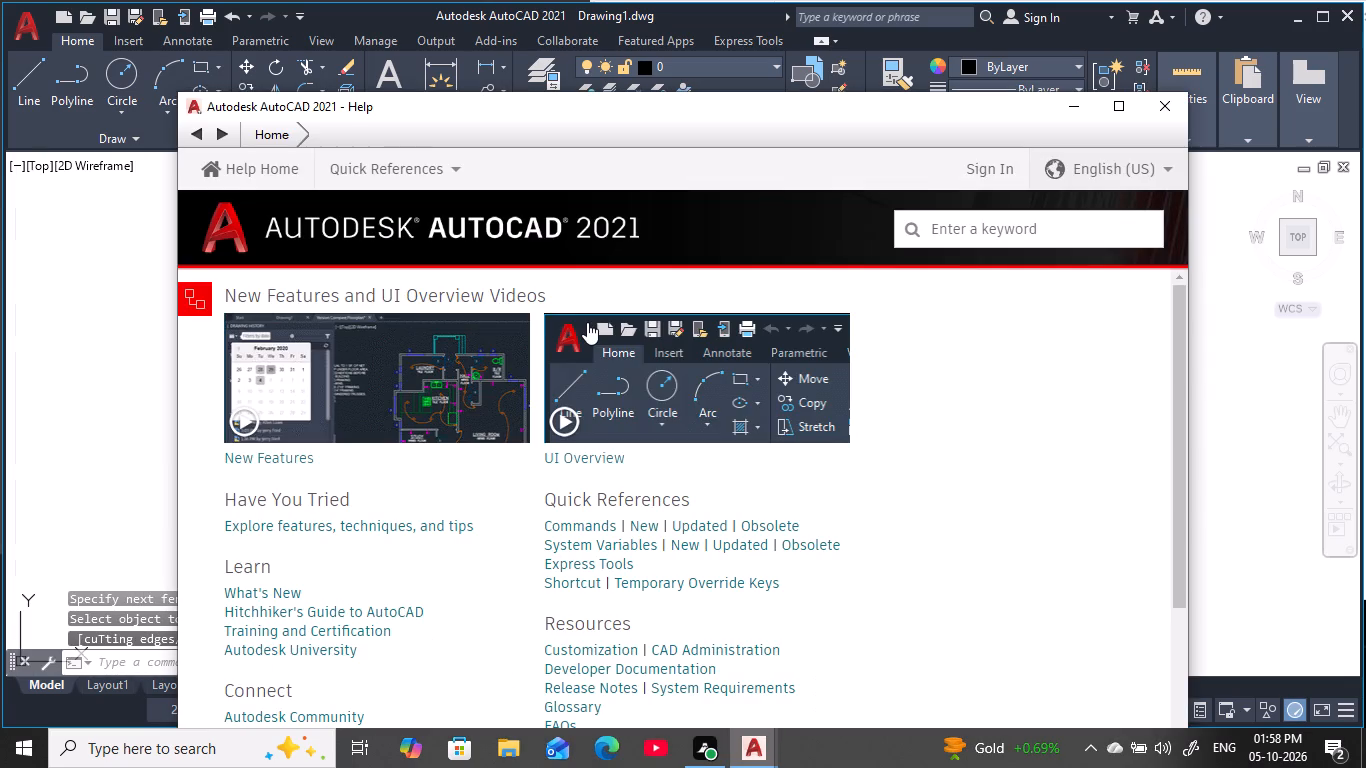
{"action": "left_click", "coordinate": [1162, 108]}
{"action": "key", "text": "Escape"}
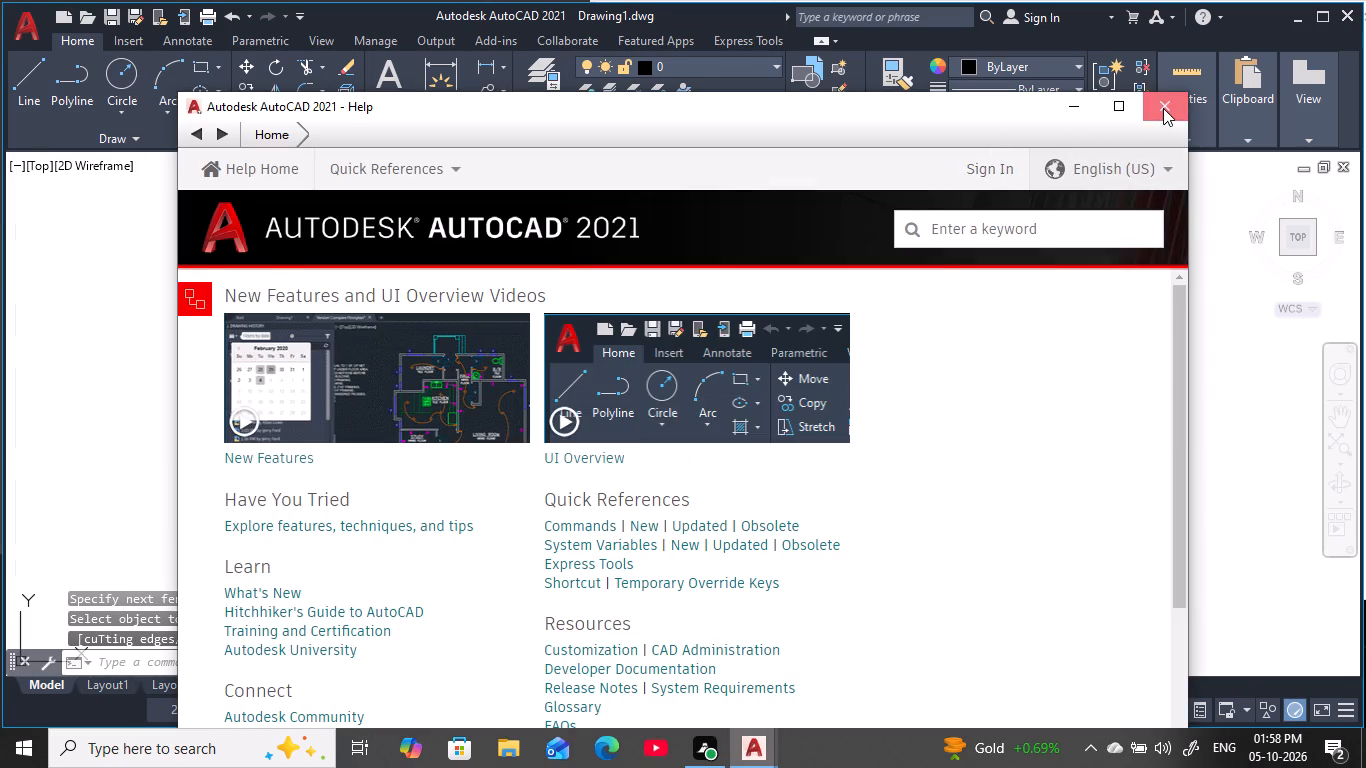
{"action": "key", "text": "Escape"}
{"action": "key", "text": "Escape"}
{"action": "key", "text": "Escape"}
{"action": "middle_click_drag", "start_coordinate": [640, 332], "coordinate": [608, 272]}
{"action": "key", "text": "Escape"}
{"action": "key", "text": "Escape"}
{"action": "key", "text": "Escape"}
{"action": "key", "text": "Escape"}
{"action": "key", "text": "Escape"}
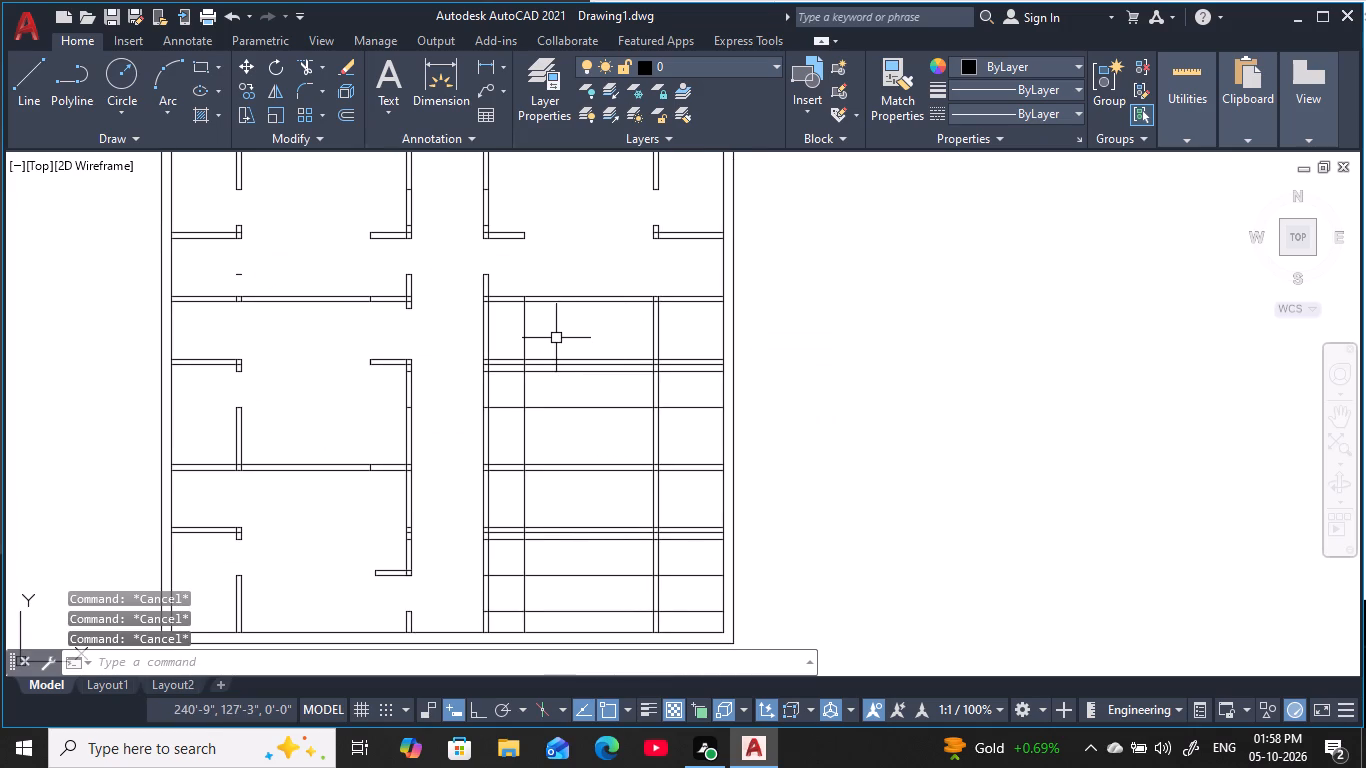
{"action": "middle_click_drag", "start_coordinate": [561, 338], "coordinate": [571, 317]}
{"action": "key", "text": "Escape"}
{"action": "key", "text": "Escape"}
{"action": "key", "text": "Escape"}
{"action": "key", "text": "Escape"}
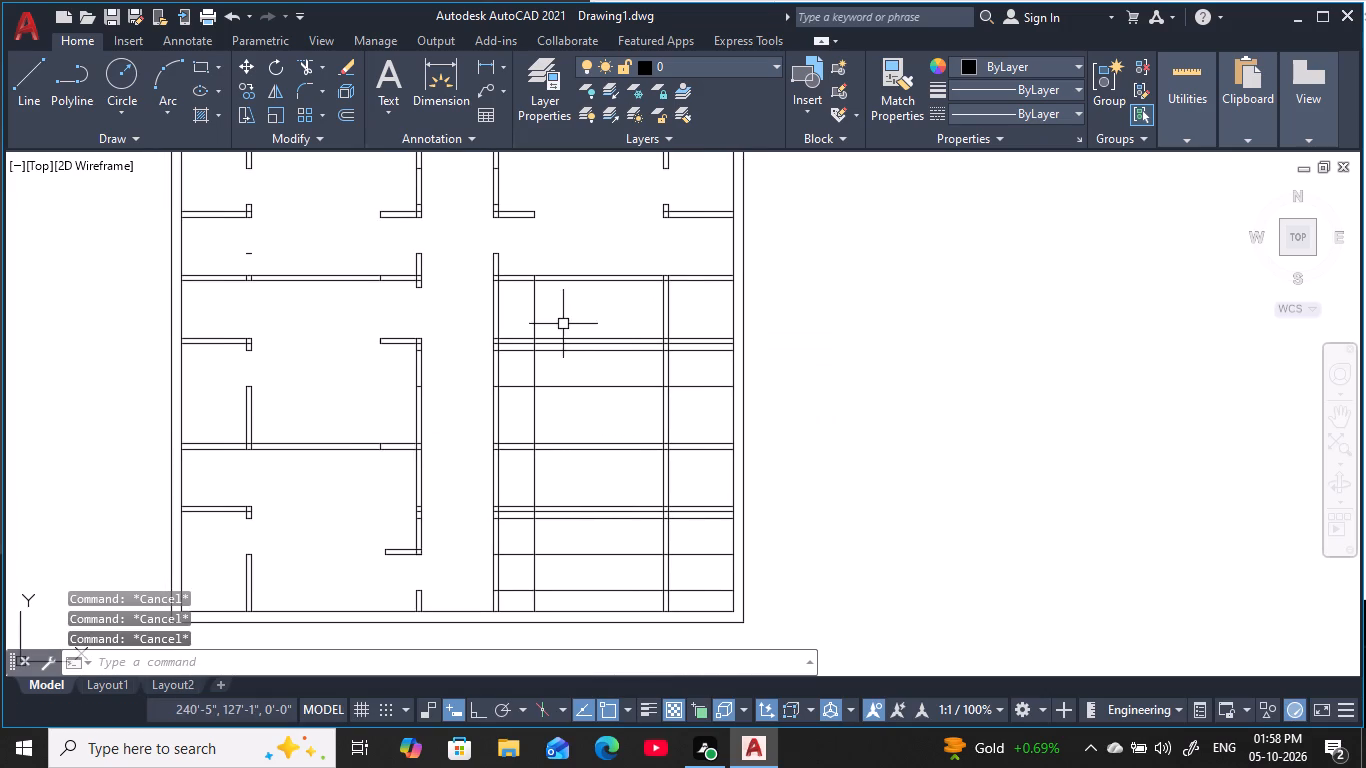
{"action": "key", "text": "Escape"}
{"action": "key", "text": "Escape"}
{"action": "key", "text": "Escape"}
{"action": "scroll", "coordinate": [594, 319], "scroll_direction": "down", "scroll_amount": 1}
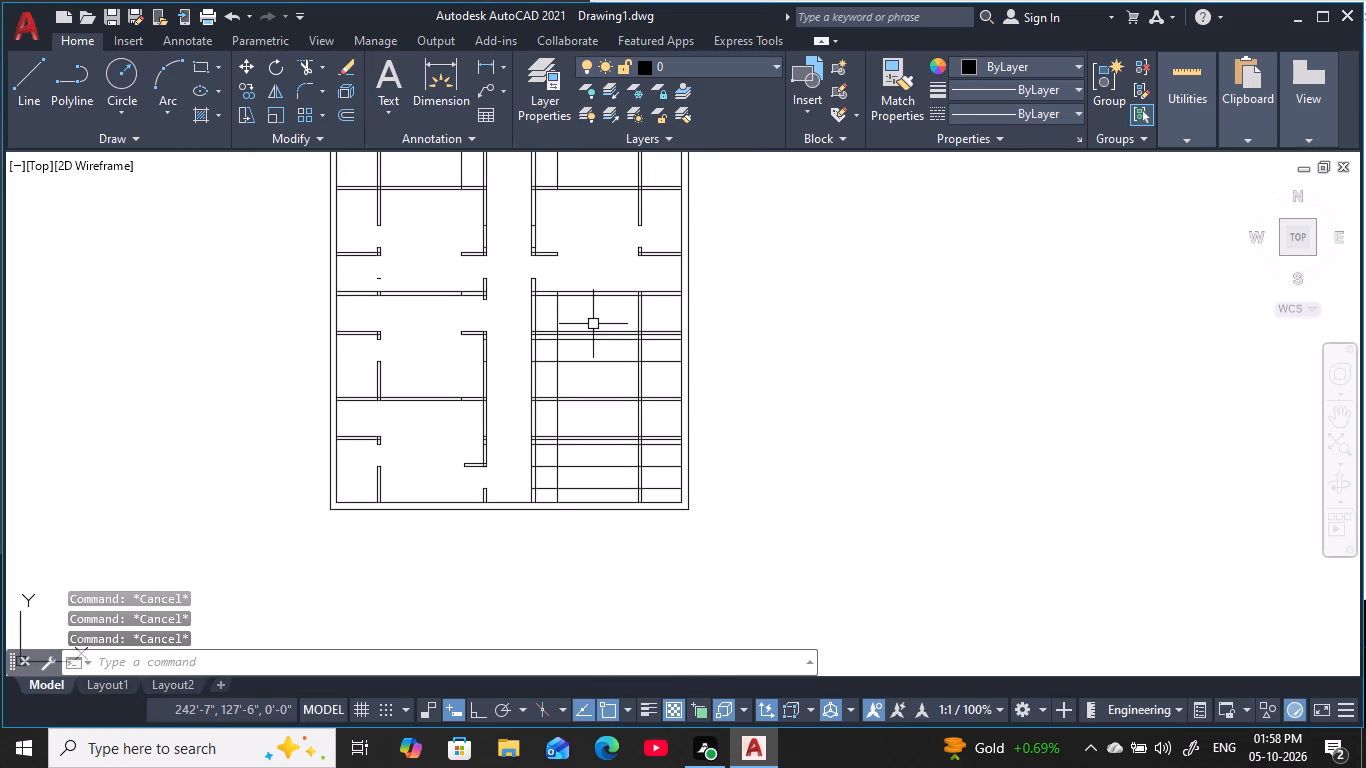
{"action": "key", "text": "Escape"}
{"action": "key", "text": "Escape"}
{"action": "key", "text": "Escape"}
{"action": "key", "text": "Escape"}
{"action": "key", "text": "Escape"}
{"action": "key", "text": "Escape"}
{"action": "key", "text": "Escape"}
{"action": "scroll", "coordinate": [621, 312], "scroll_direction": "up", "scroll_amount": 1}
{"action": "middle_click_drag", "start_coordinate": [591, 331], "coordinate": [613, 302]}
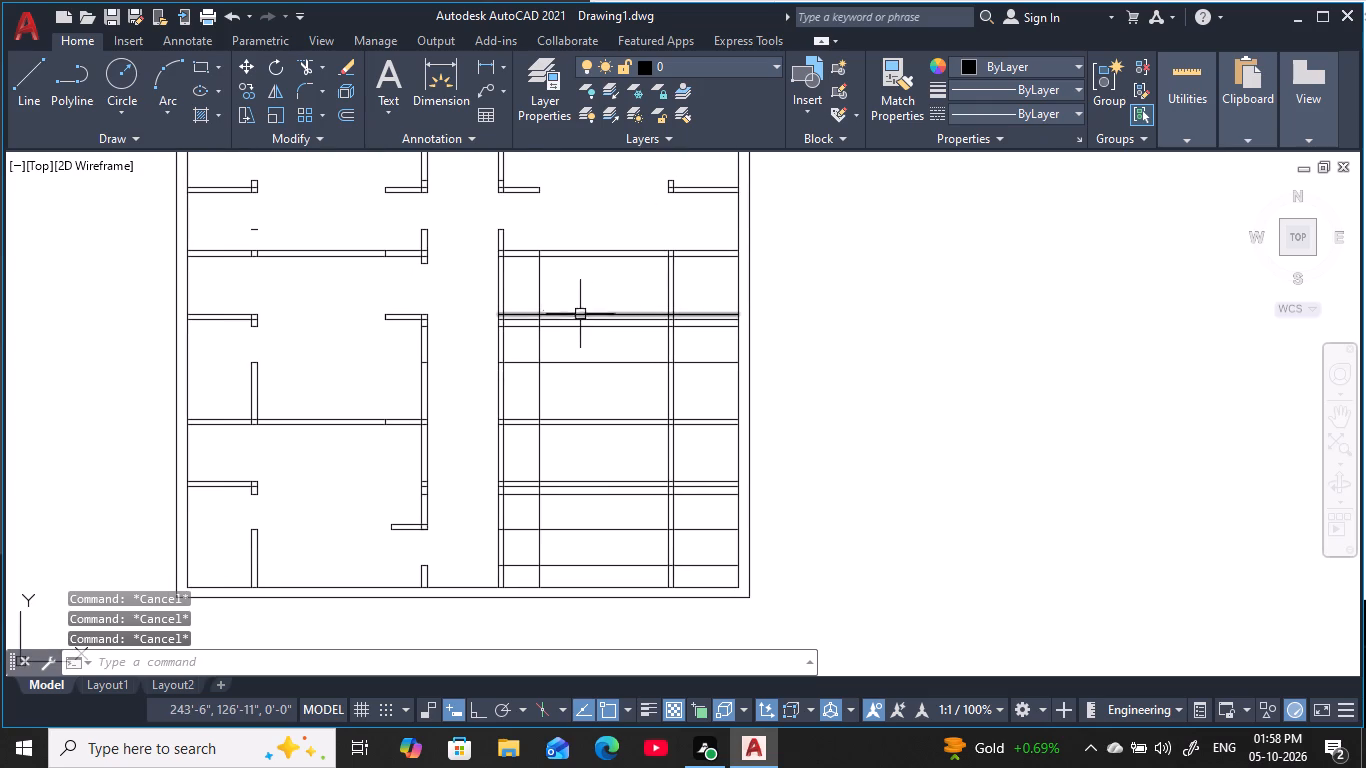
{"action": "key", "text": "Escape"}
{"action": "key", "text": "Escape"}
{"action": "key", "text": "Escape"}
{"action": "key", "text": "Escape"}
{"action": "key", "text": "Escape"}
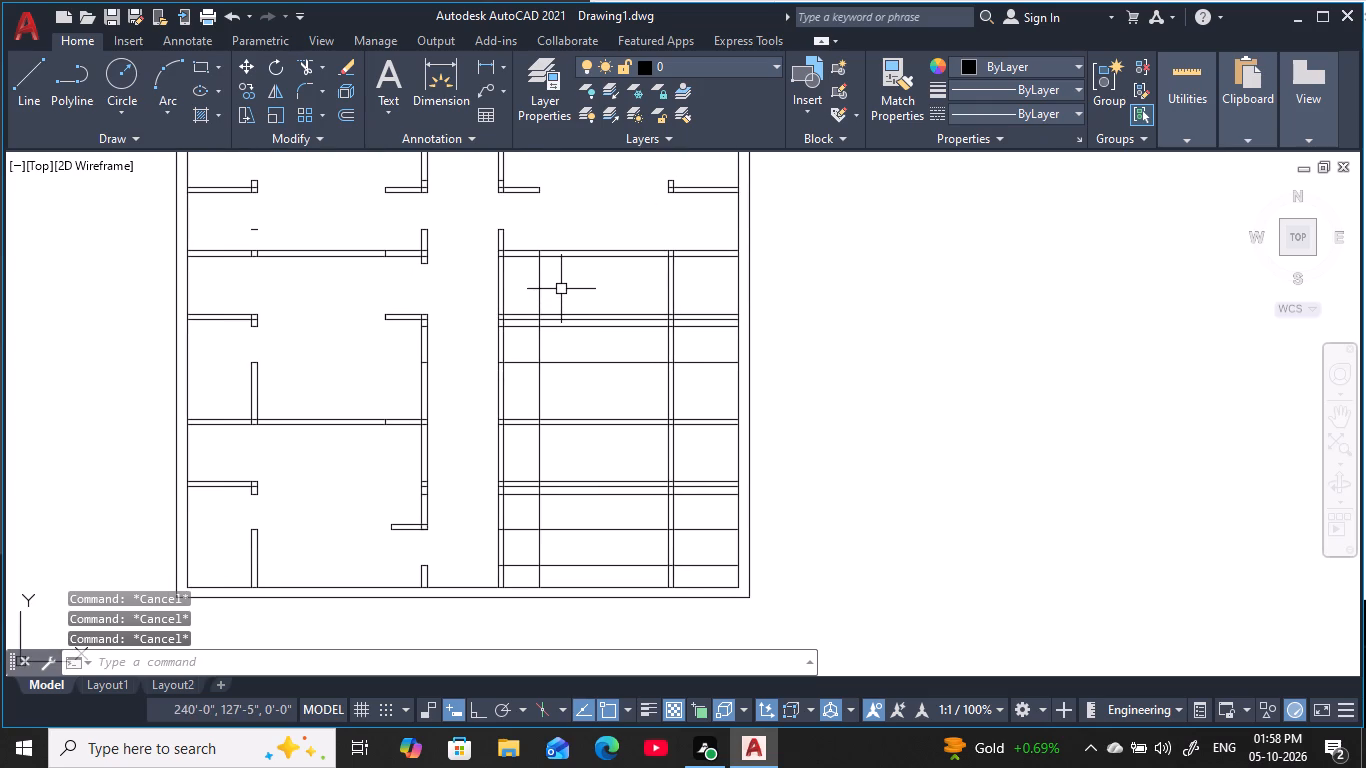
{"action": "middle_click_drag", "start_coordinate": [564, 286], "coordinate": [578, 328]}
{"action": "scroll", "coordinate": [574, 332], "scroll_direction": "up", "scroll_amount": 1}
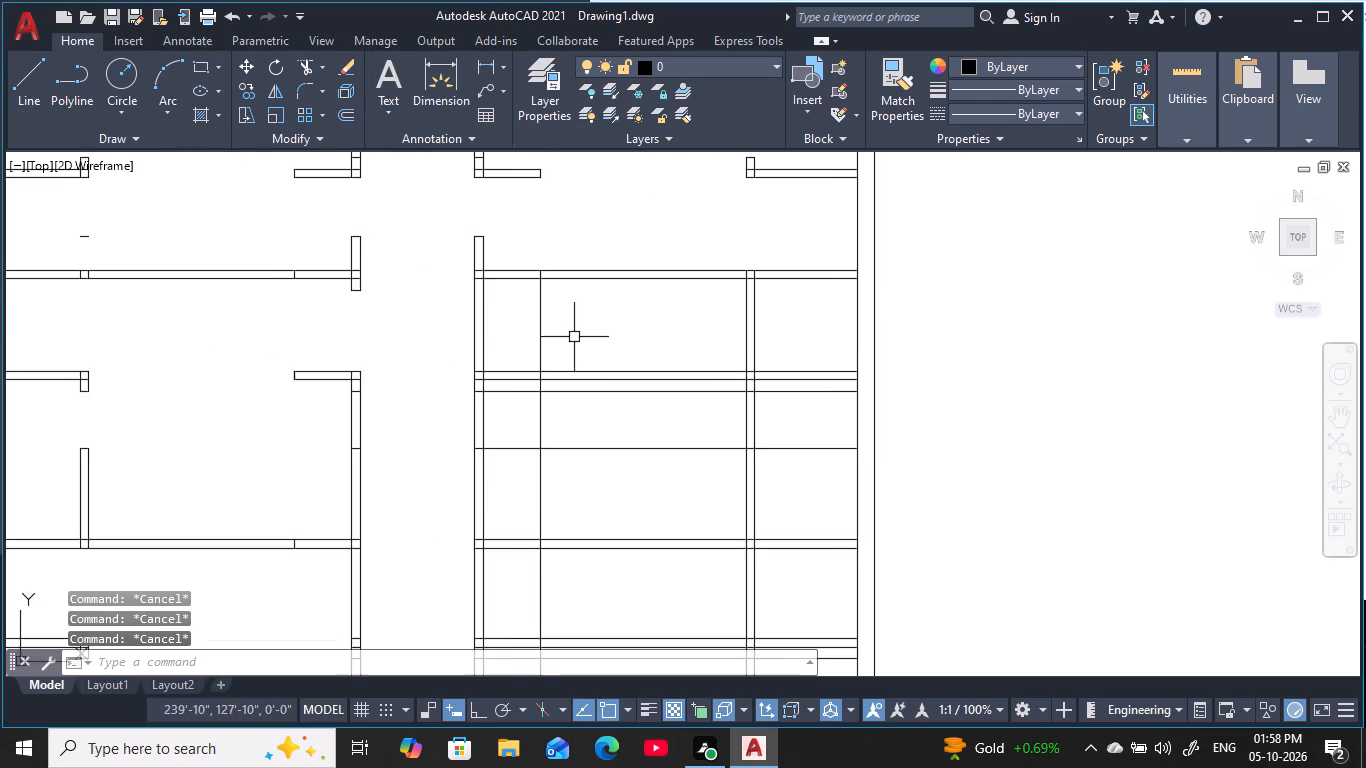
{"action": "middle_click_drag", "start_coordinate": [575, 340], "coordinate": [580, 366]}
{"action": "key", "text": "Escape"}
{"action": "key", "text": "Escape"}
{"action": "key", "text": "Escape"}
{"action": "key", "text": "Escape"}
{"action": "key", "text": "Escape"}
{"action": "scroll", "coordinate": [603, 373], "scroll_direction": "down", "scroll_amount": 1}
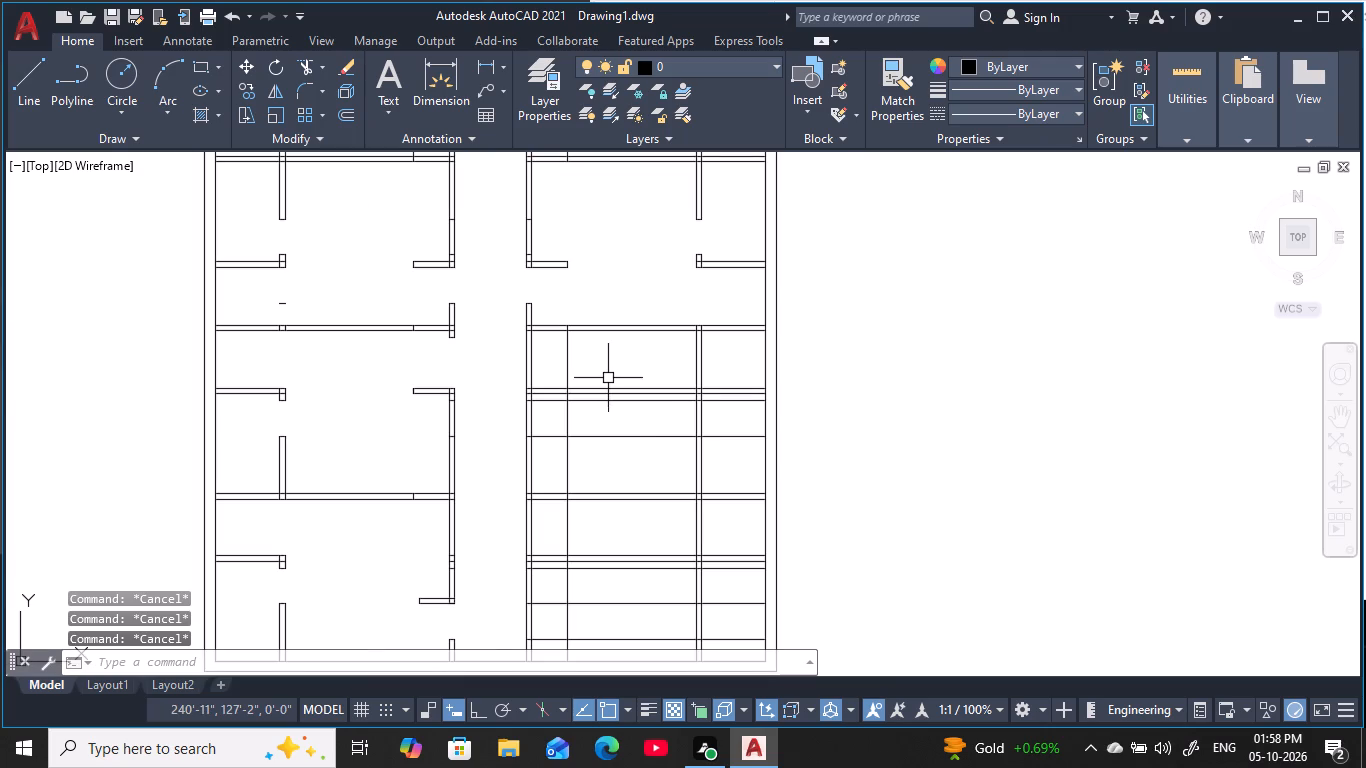
Erase the two door guide lines south of the next cross partition on the east side of the corridor.
{"action": "scroll", "coordinate": [638, 402], "scroll_direction": "up", "scroll_amount": 1}
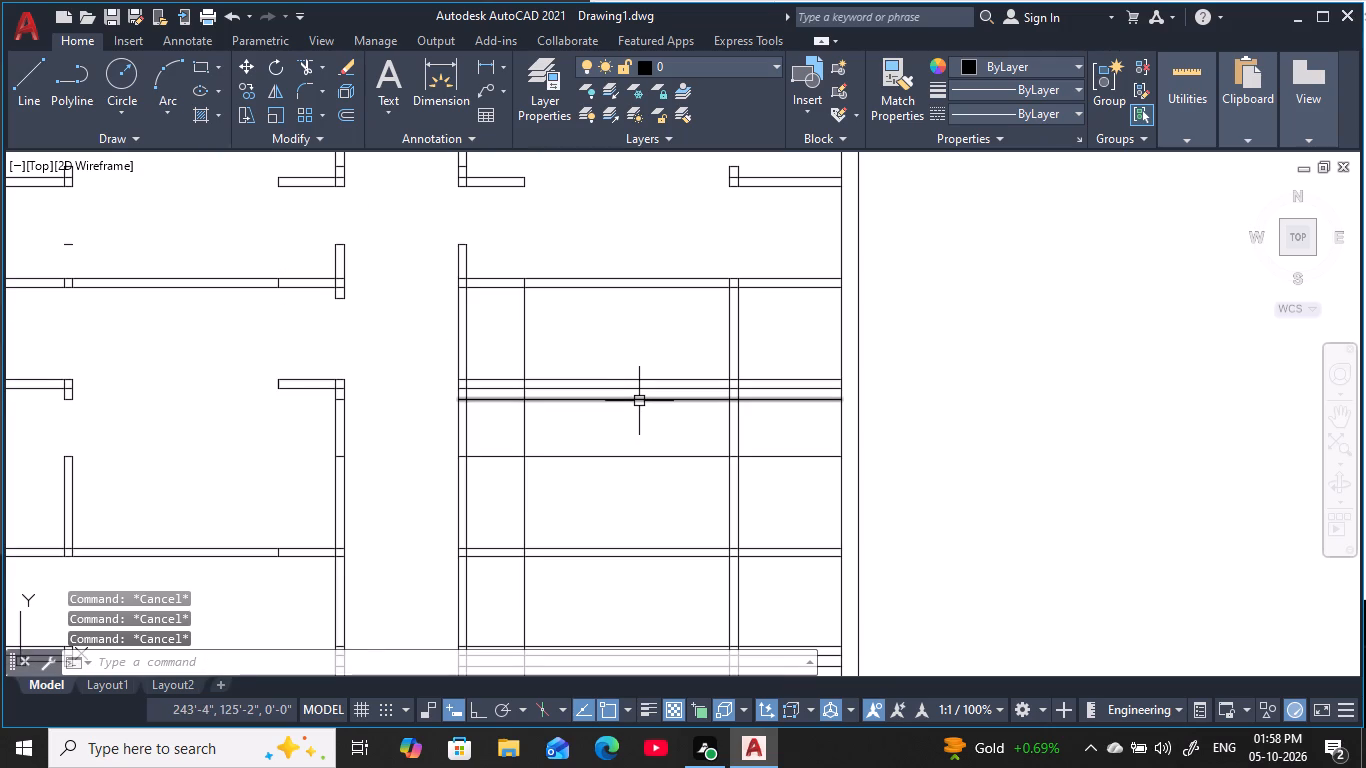
{"action": "left_click", "coordinate": [639, 401]}
{"action": "key", "text": "Delete"}
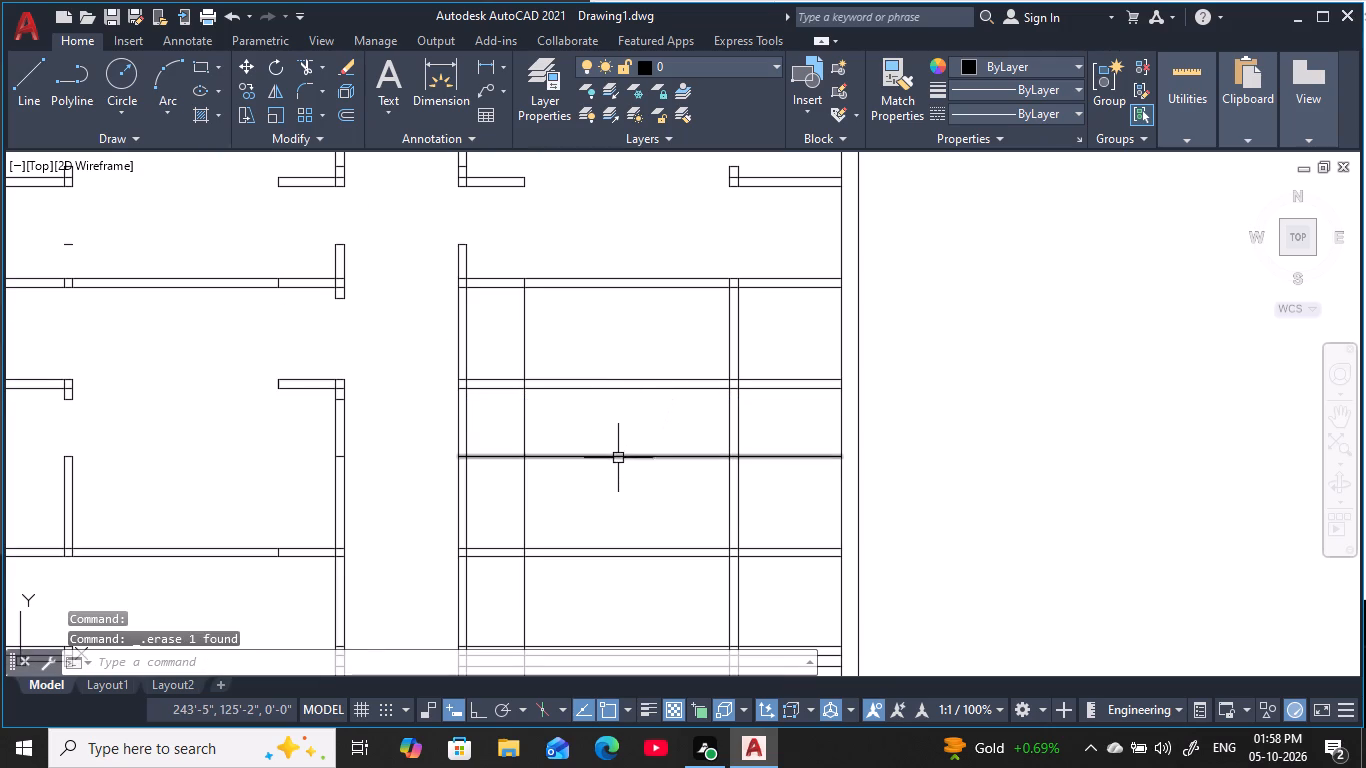
{"action": "left_click", "coordinate": [618, 459]}
{"action": "key", "text": "Delete"}
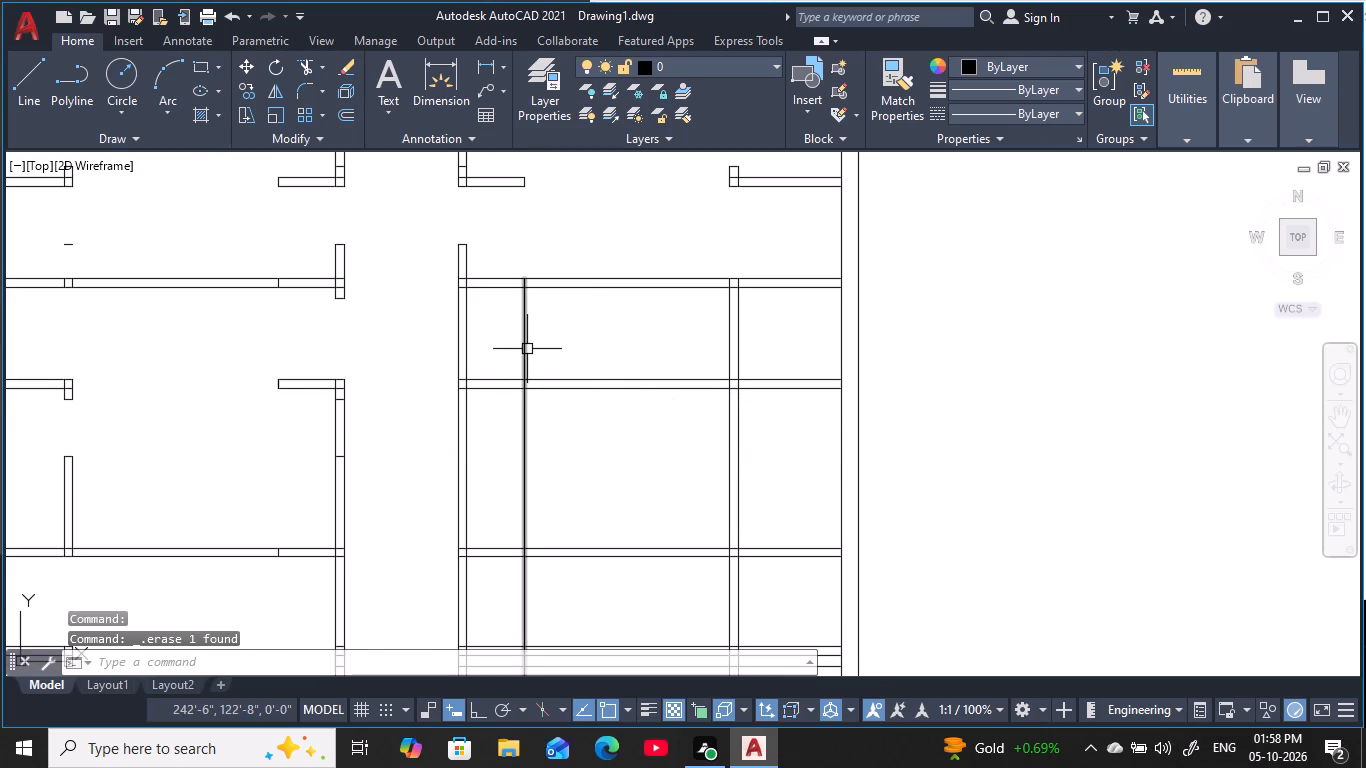
{"action": "key", "text": "Escape"}
{"action": "key", "text": "Escape"}
{"action": "key", "text": "Escape"}
{"action": "key", "text": "Escape"}
{"action": "key", "text": "Escape"}
{"action": "key", "text": "Escape"}
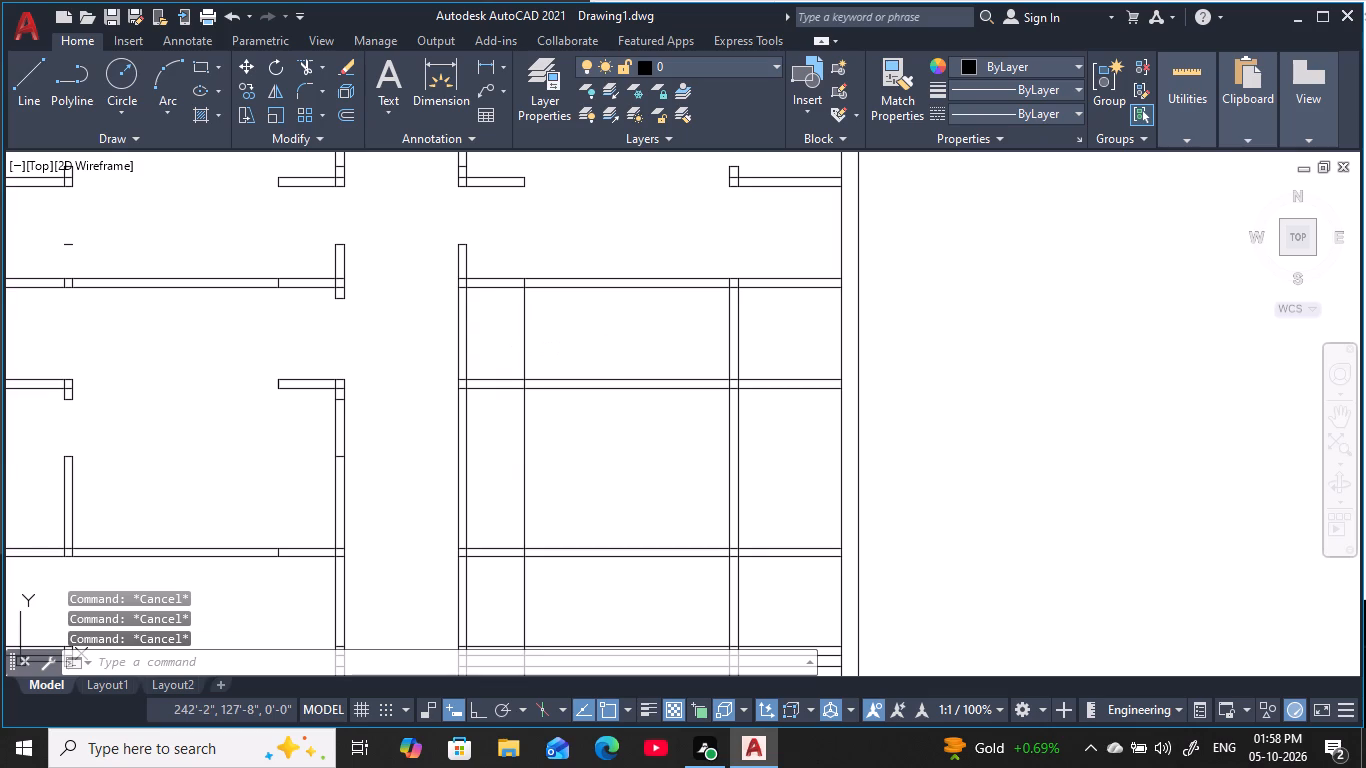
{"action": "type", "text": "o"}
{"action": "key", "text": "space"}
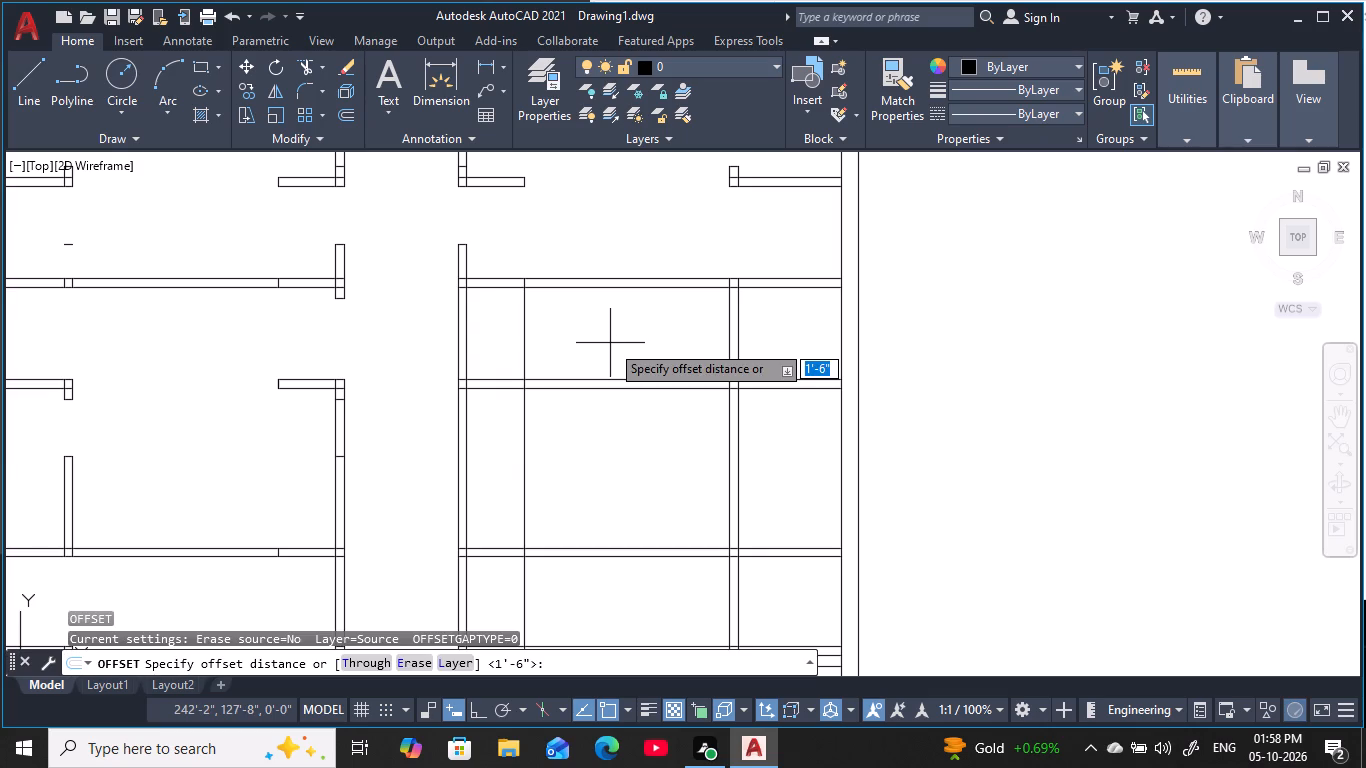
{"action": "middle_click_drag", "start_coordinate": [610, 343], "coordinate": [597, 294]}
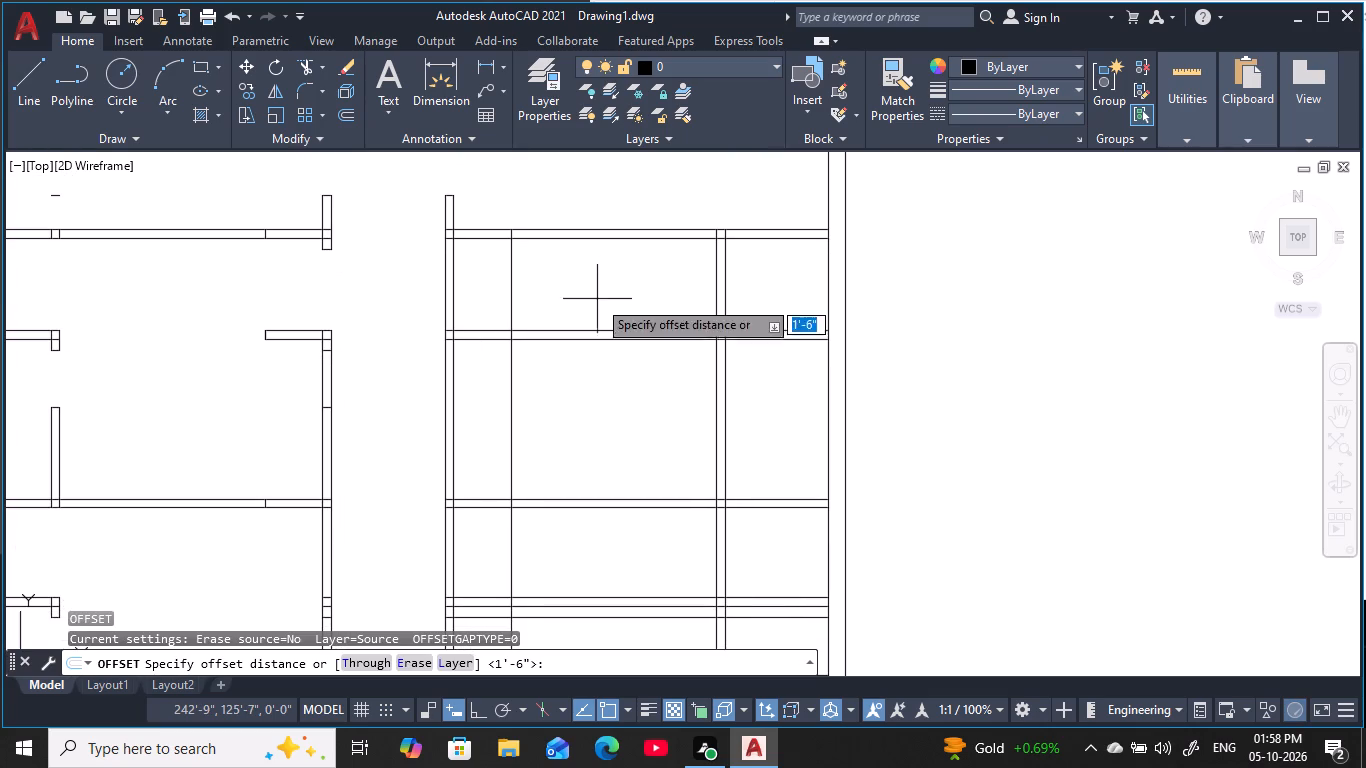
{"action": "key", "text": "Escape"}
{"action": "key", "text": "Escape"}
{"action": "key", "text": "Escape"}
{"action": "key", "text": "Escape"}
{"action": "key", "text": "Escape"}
Erase both lines of the cross partition immediately north of the erased guide lines, east of the corridor.
{"action": "left_click", "coordinate": [644, 388]}
{"action": "left_click", "coordinate": [580, 287]}
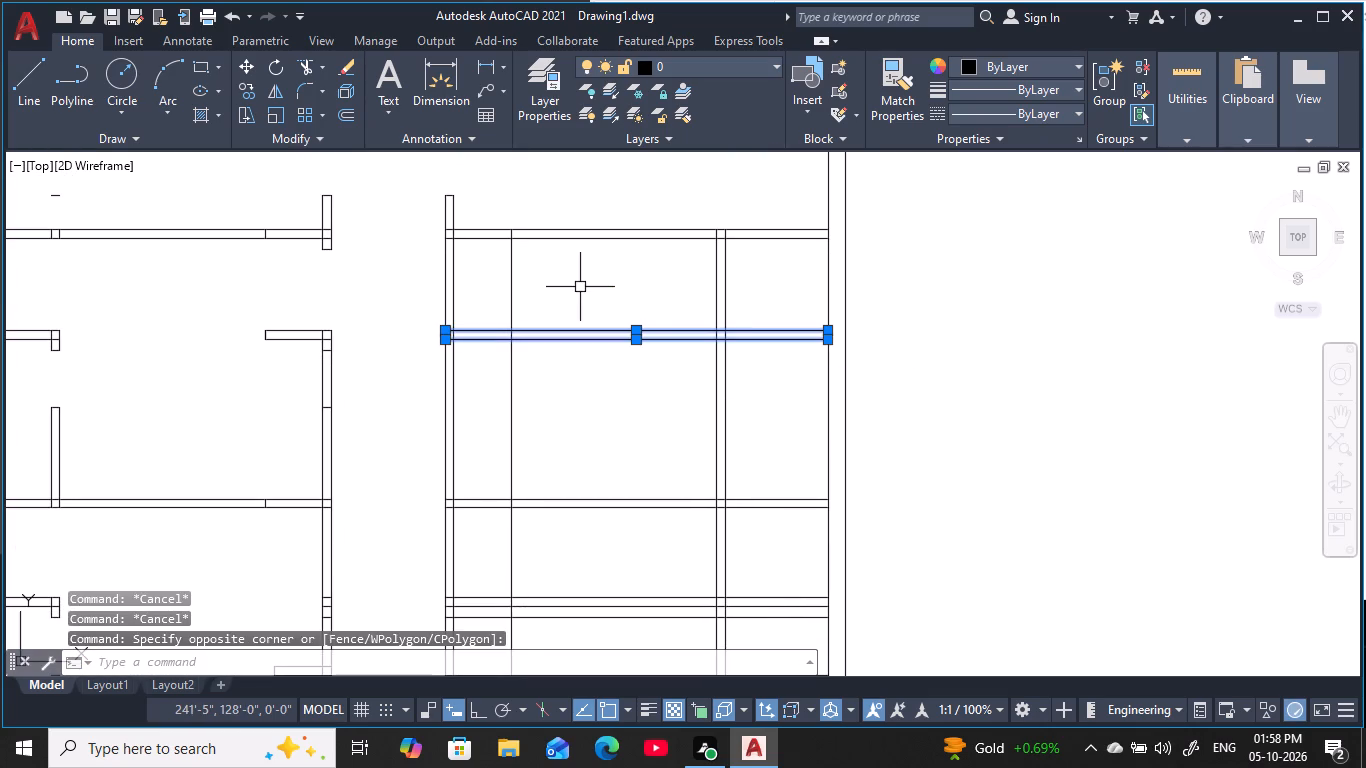
{"action": "key", "text": "Delete"}
Offset the north line of the next remaining cross partition to the south 7' northward.
{"action": "middle_click_drag", "start_coordinate": [623, 406], "coordinate": [594, 350]}
{"action": "scroll", "coordinate": [593, 350], "scroll_direction": "down", "scroll_amount": 1}
{"action": "middle_click_drag", "start_coordinate": [594, 353], "coordinate": [598, 358]}
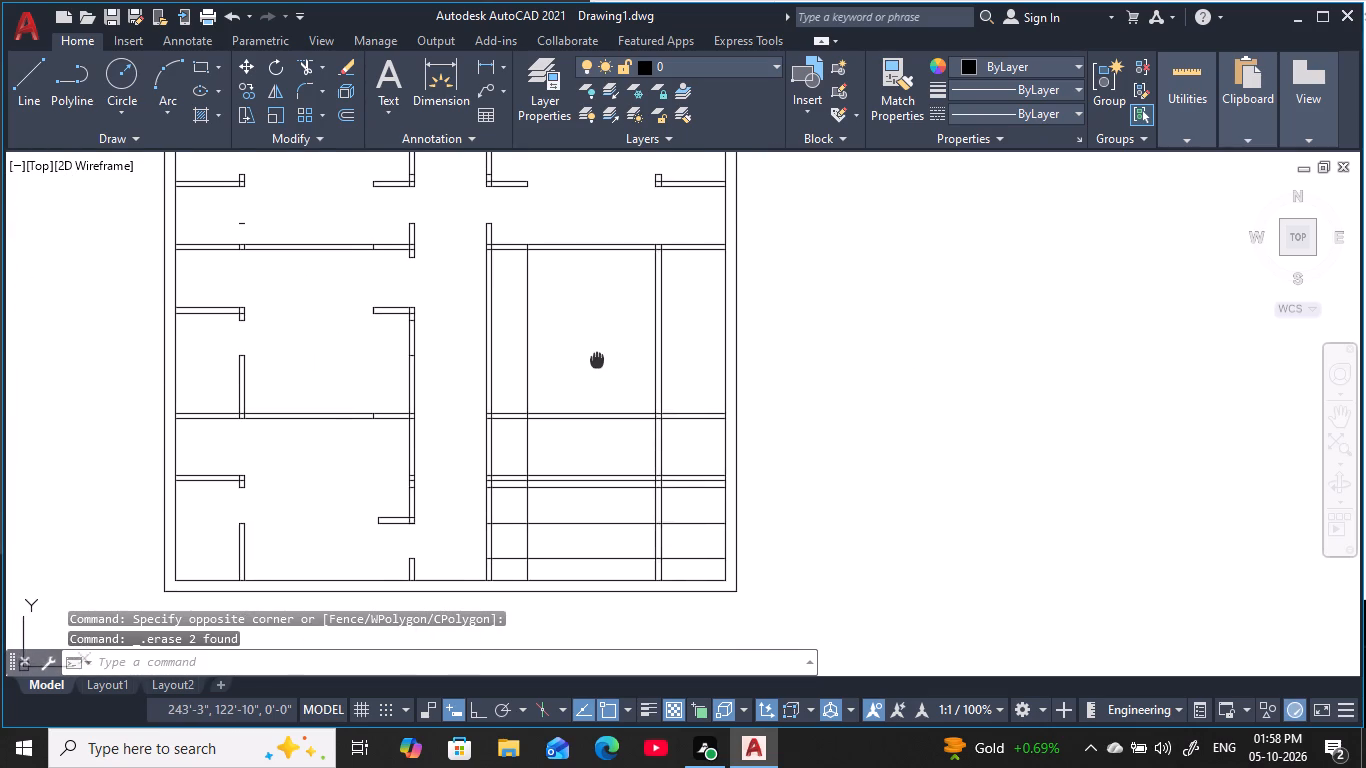
{"action": "middle_click_drag", "start_coordinate": [598, 358], "coordinate": [602, 363]}
{"action": "key", "text": "Escape"}
{"action": "key", "text": "Escape"}
{"action": "key", "text": "Escape"}
{"action": "key", "text": "Escape"}
{"action": "key", "text": "Escape"}
{"action": "key", "text": "Escape"}
{"action": "key", "text": "o"}
{"action": "key", "text": "space"}
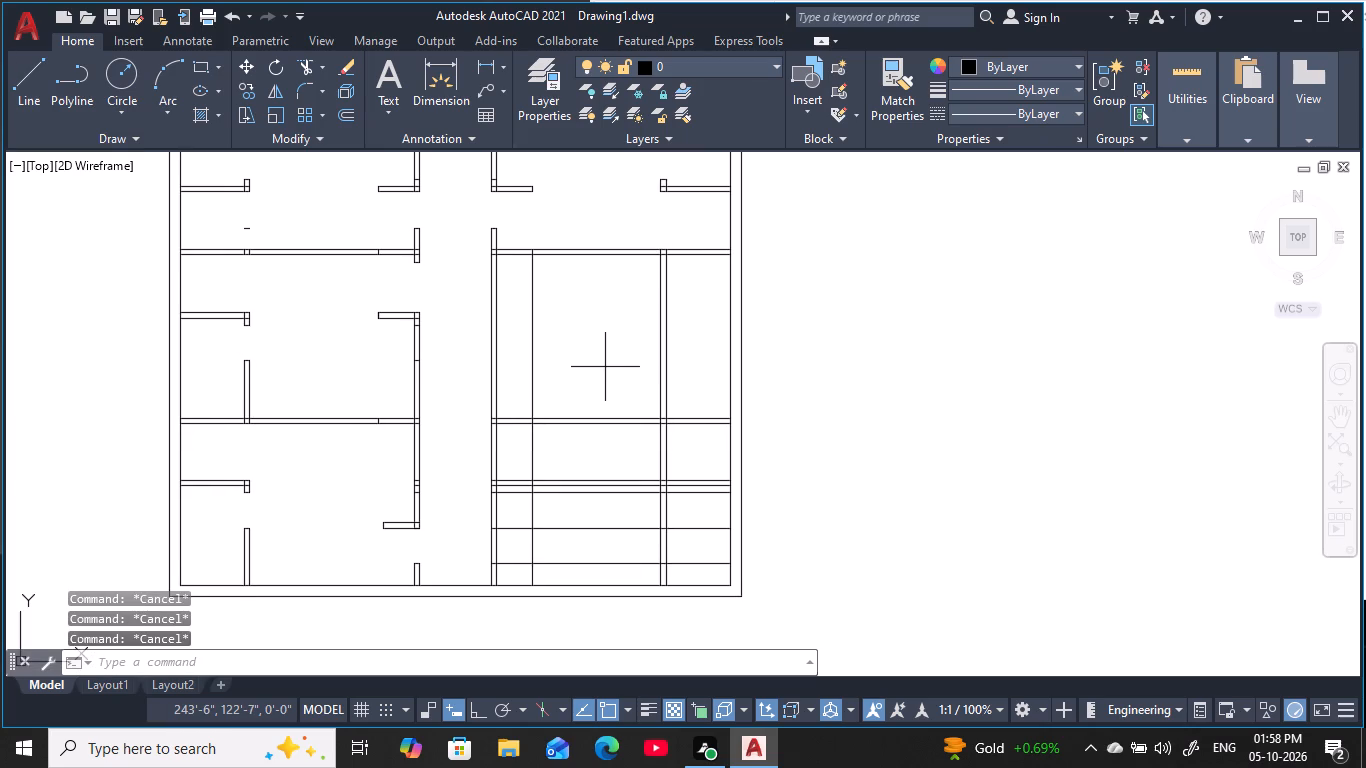
{"action": "type", "text": "7'"}
{"action": "key", "text": "space"}
{"action": "left_click", "coordinate": [611, 414]}
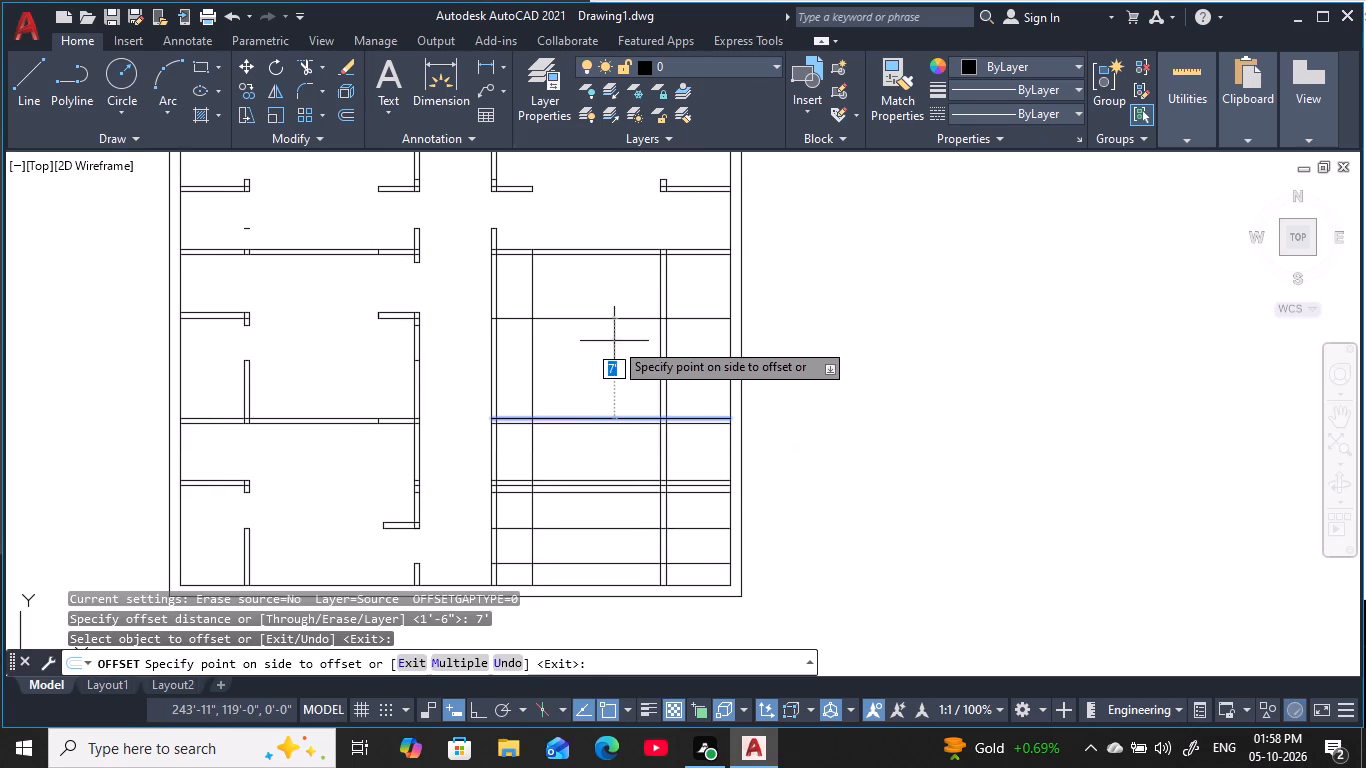
{"action": "left_click", "coordinate": [605, 287]}
{"action": "key", "text": "Escape"}
{"action": "key", "text": "Escape"}
{"action": "key", "text": "Escape"}
{"action": "key", "text": "Escape"}
{"action": "key", "text": "Escape"}
Offset the 7' line 4.5" northward to form the new cross partition's thickness.
{"action": "key", "text": "o"}
{"action": "key", "text": "space"}
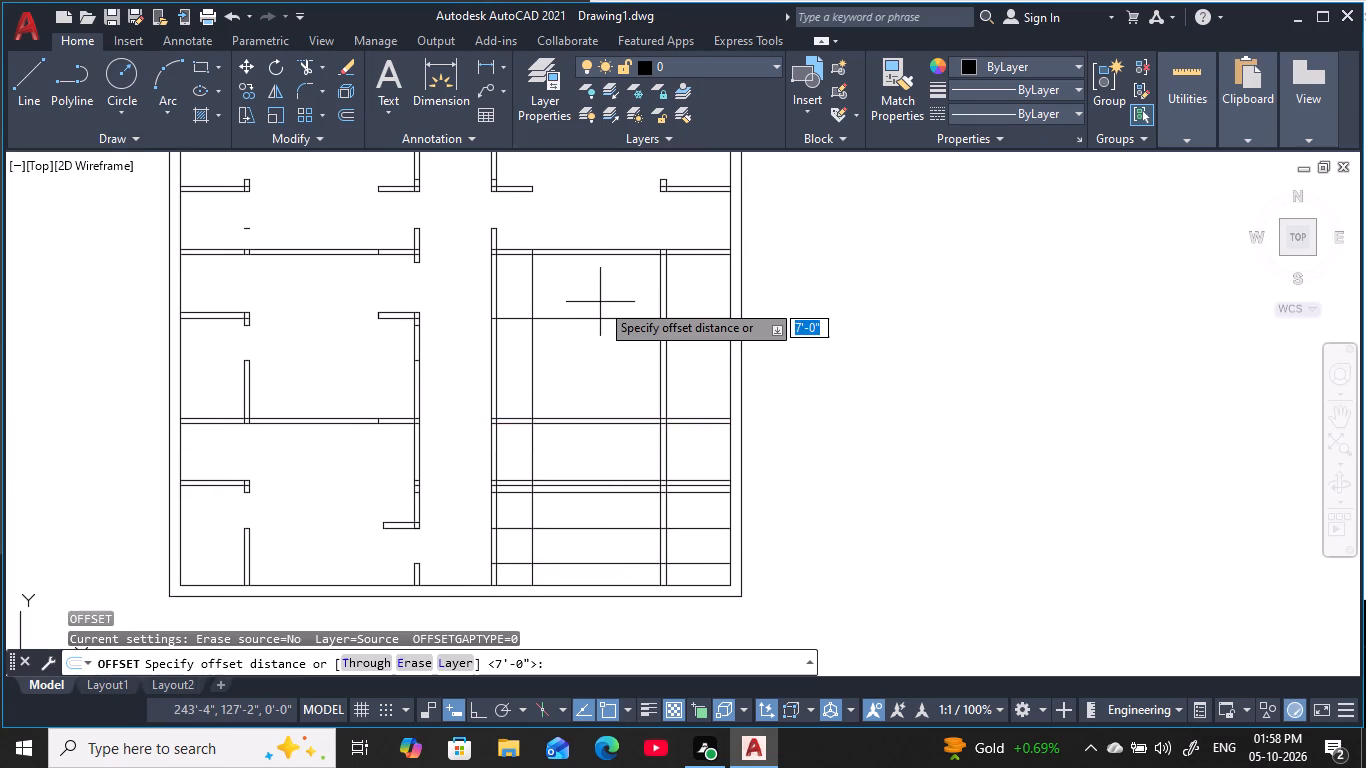
{"action": "key", "text": "4"}
{"action": "key", "text": "period"}
{"action": "type", "text": "5"}
{"action": "key", "text": "space"}
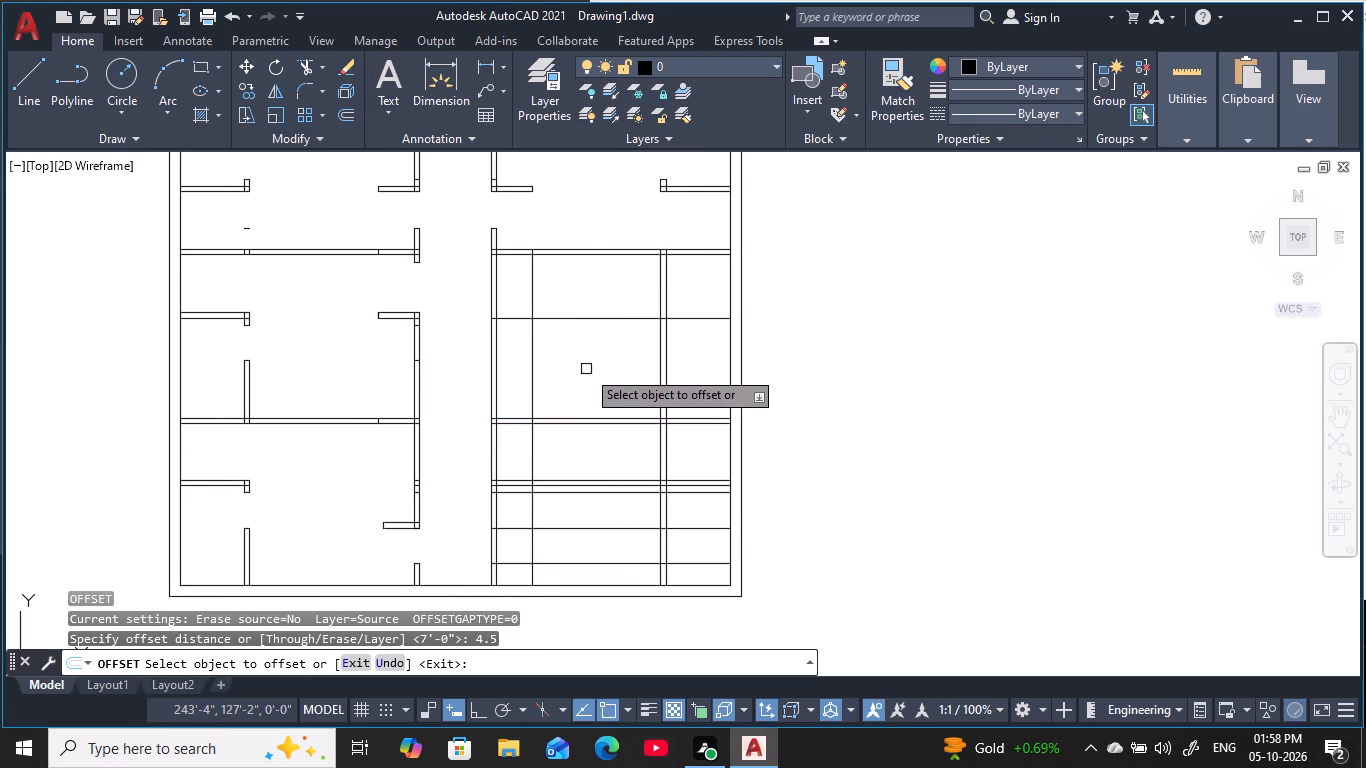
{"action": "left_click", "coordinate": [599, 316]}
{"action": "left_click", "coordinate": [599, 298]}
{"action": "key", "text": "Escape"}
{"action": "key", "text": "Escape"}
{"action": "key", "text": "Escape"}
{"action": "key", "text": "Escape"}
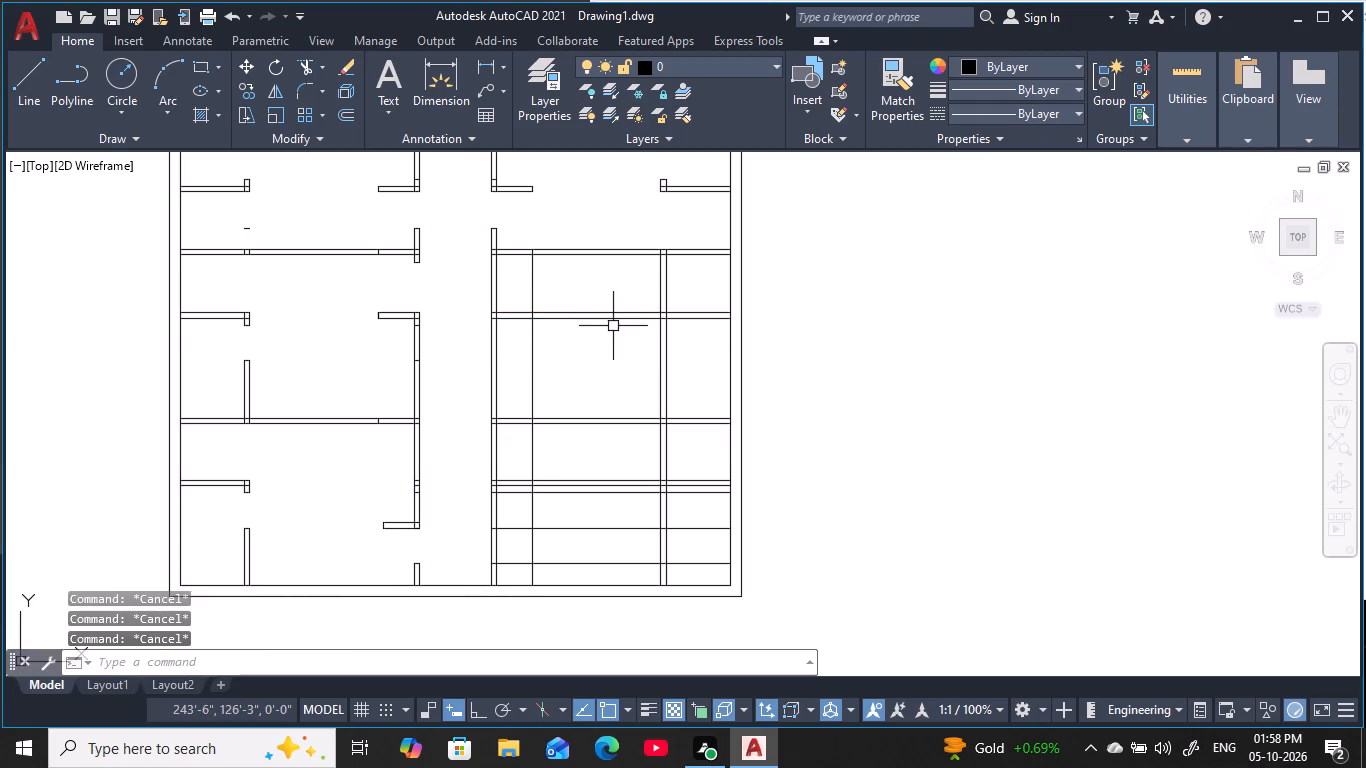
{"action": "key", "text": "Escape"}
{"action": "key", "text": "Escape"}
{"action": "key", "text": "Escape"}
{"action": "key", "text": "Escape"}
{"action": "key", "text": "Escape"}
{"action": "key", "text": "Escape"}
{"action": "key", "text": "Escape"}
{"action": "key", "text": "Escape"}
{"action": "key", "text": "Escape"}
{"action": "key", "text": "Escape"}
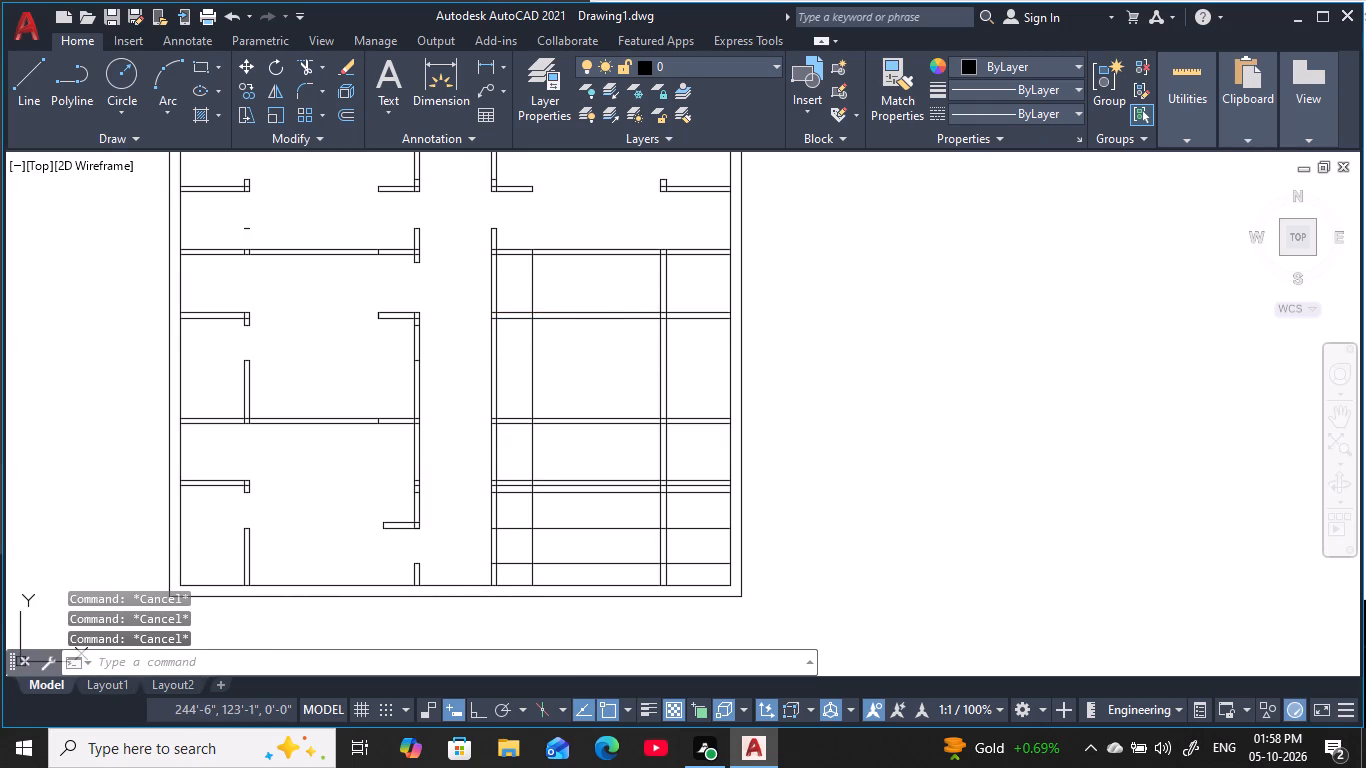
{"action": "key", "text": "Escape"}
{"action": "key", "text": "Escape"}
{"action": "key", "text": "Escape"}
{"action": "key", "text": "Escape"}
Offset the south line of the new cross partition 6" southward as a door guide line.
{"action": "type", "text": "o"}
{"action": "key", "text": "space"}
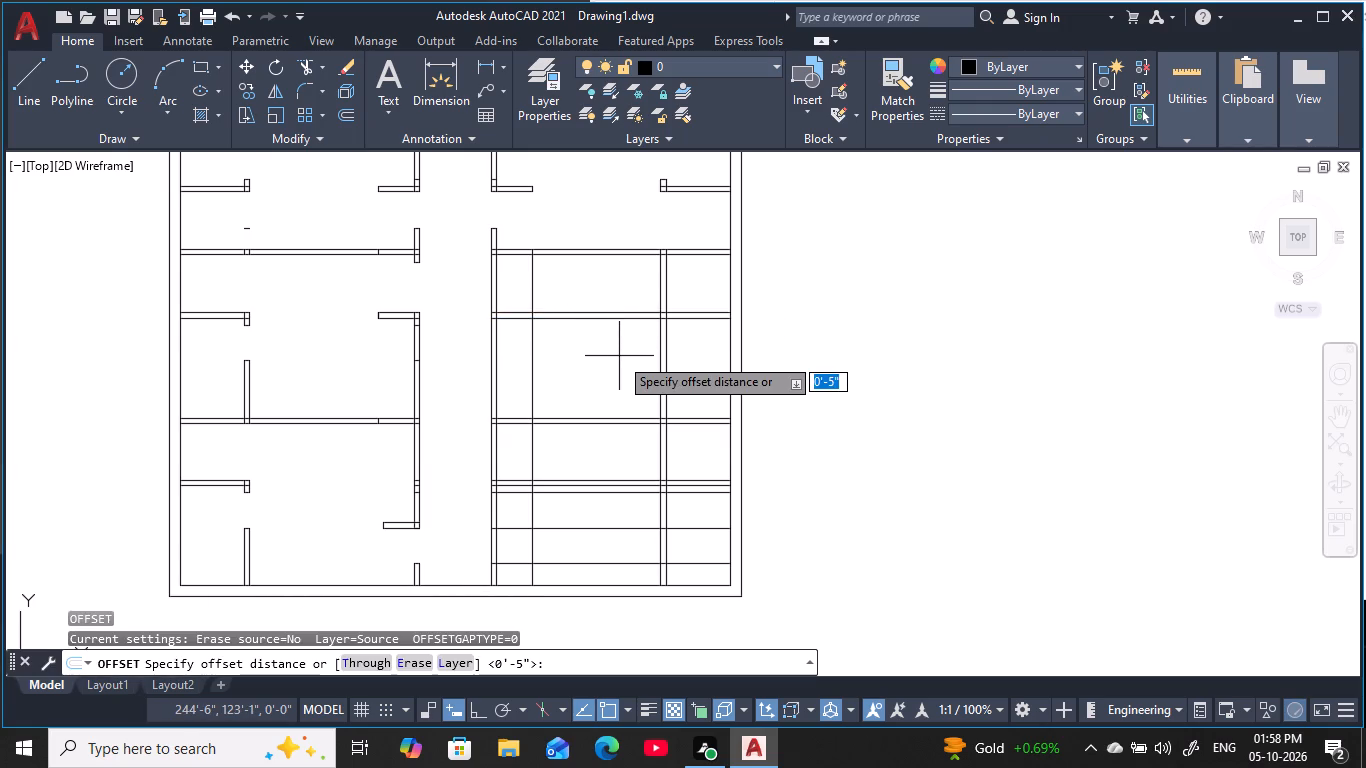
{"action": "type", "text": "6"}
{"action": "key", "text": "space"}
{"action": "left_click", "coordinate": [635, 320]}
{"action": "left_click", "coordinate": [626, 418]}
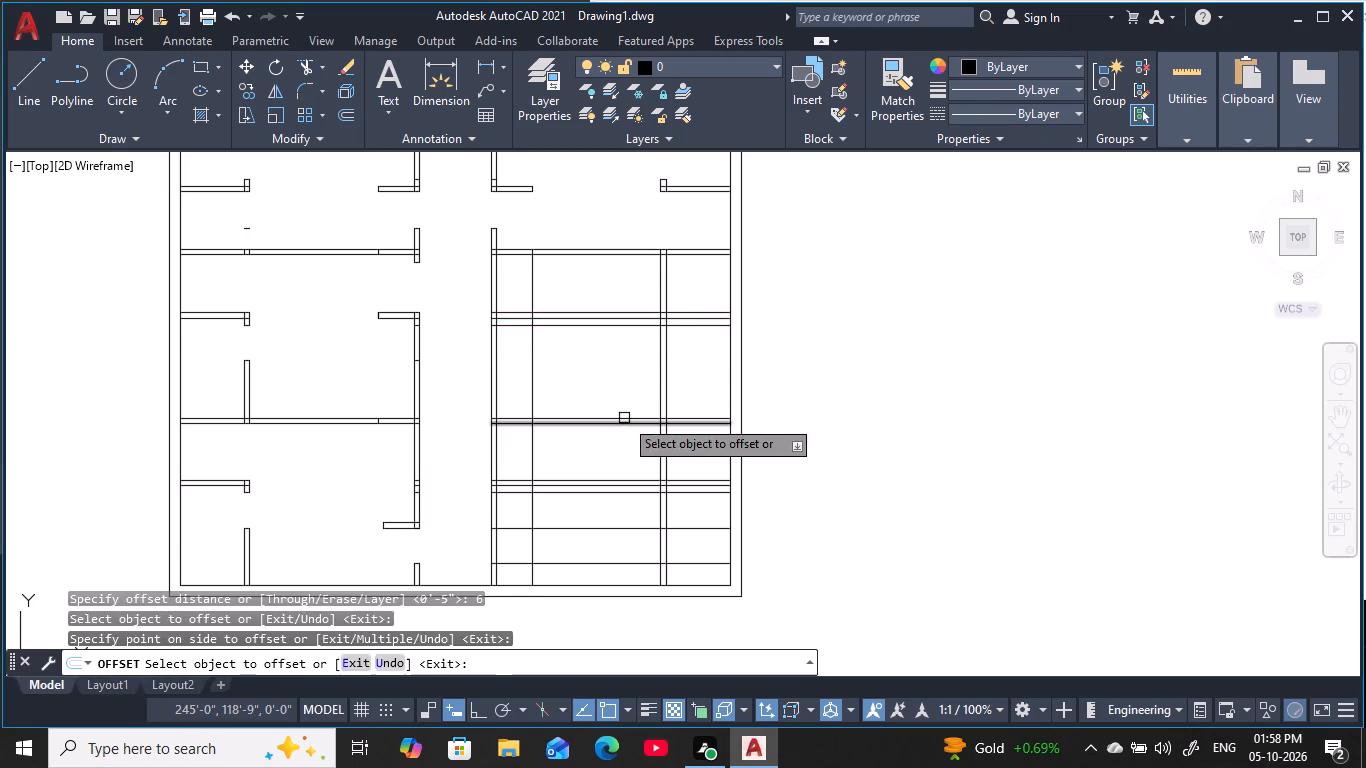
{"action": "key", "text": "Escape"}
{"action": "key", "text": "Escape"}
{"action": "key", "text": "Escape"}
{"action": "key", "text": "Escape"}
{"action": "key", "text": "Escape"}
{"action": "key", "text": "Escape"}
Offset the 6" door guide line south of the new cross partition 2'6" southward, east of the corridor.
{"action": "type", "text": "o"}
{"action": "key", "text": "space"}
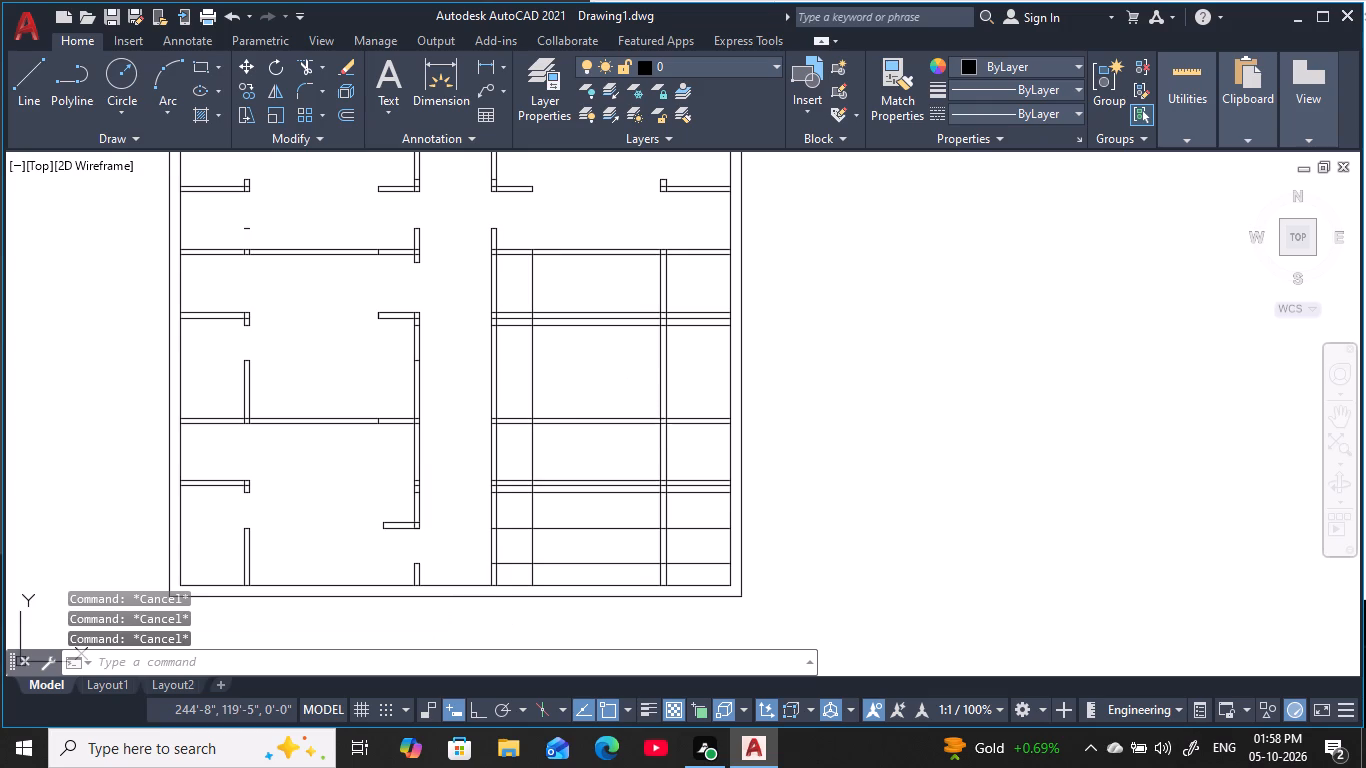
{"action": "type", "text": "2'"}
{"action": "type", "text": "6"}
{"action": "key", "text": "space"}
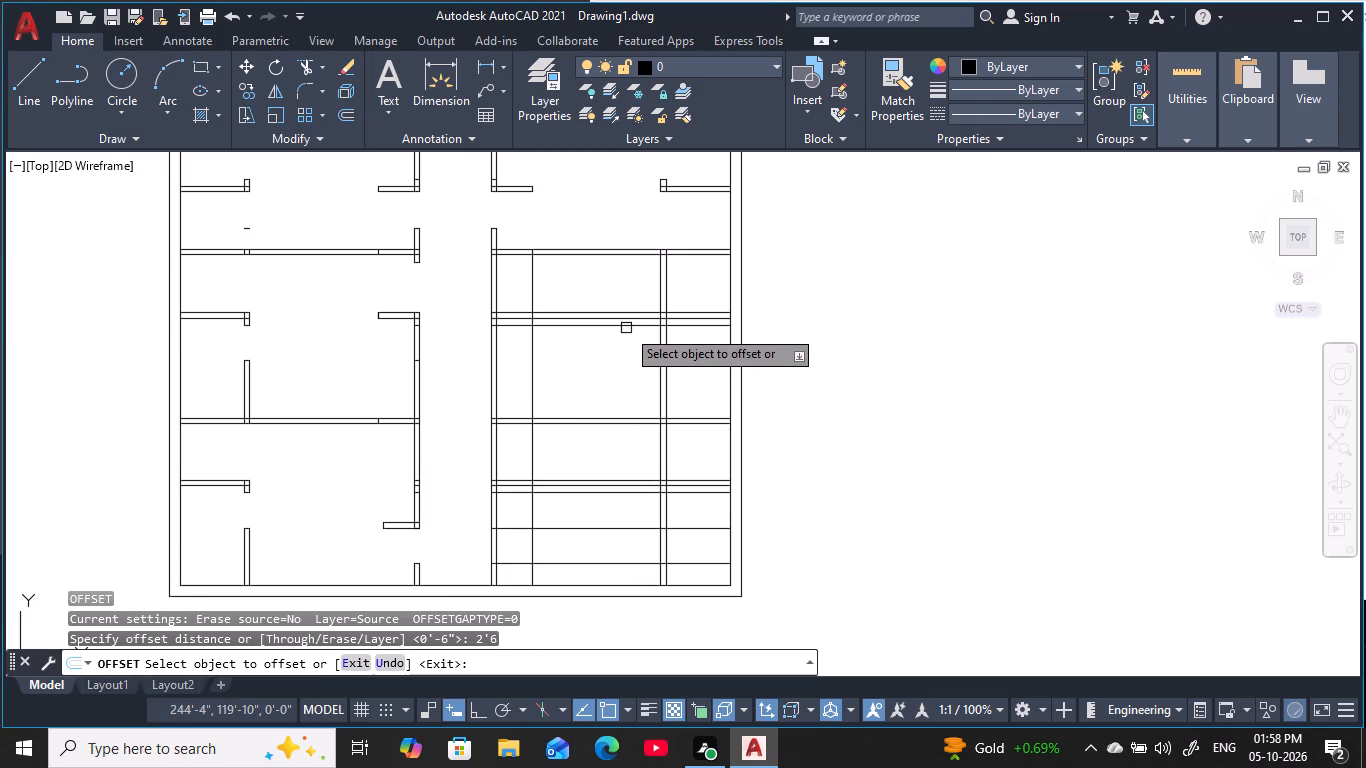
{"action": "left_click", "coordinate": [626, 324]}
{"action": "left_click", "coordinate": [637, 423]}
{"action": "key", "text": "Escape"}
{"action": "key", "text": "Escape"}
{"action": "key", "text": "Escape"}
{"action": "key", "text": "Escape"}
{"action": "key", "text": "Escape"}
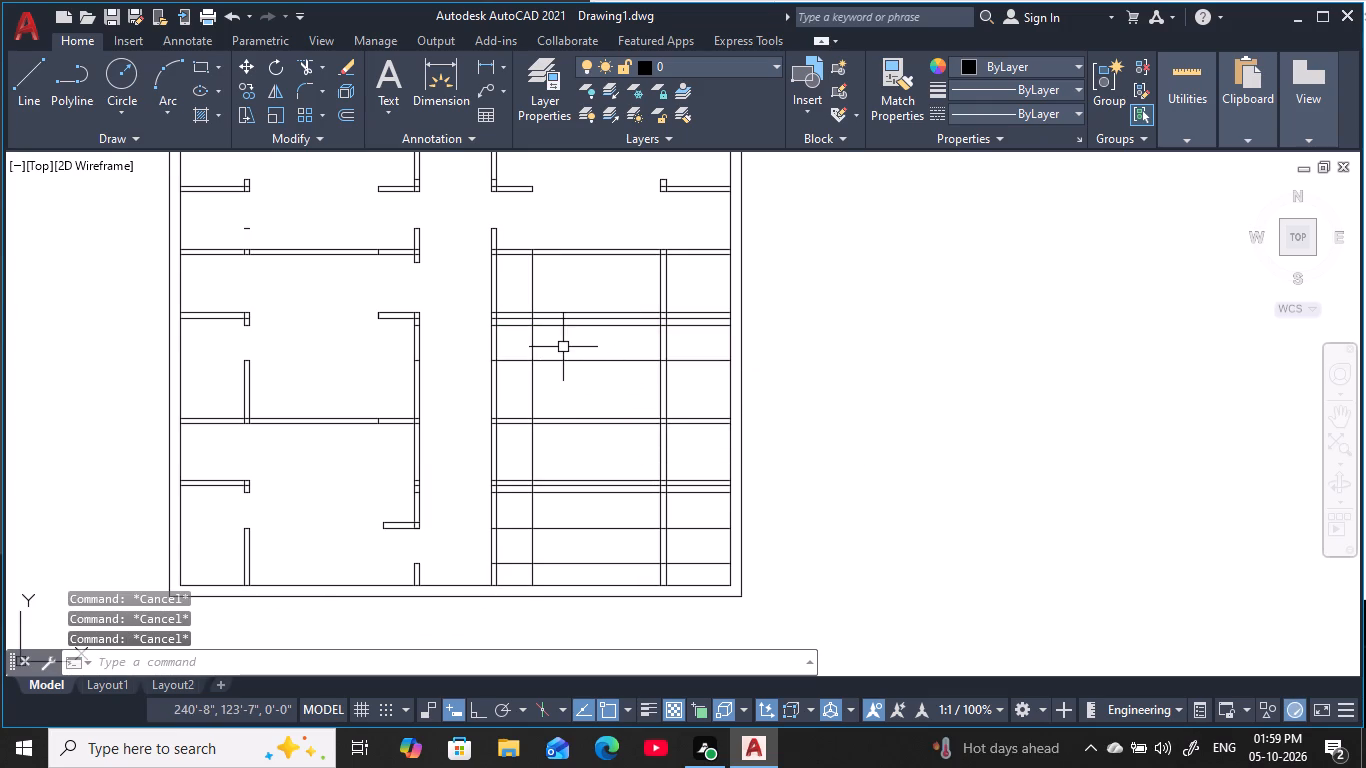
{"action": "key", "text": "Escape"}
{"action": "key", "text": "Escape"}
Trim the door opening in the eastern longitudinal partition between the two guide lines and remove the leftover guide segments outside the walls.
{"action": "scroll", "coordinate": [563, 347], "scroll_direction": "up", "scroll_amount": 1}
{"action": "key", "text": "Escape"}
{"action": "middle_click_drag", "start_coordinate": [565, 355], "coordinate": [562, 380]}
{"action": "key", "text": "Escape"}
{"action": "key", "text": "Escape"}
{"action": "type", "text": "tr"}
{"action": "key", "text": "space"}
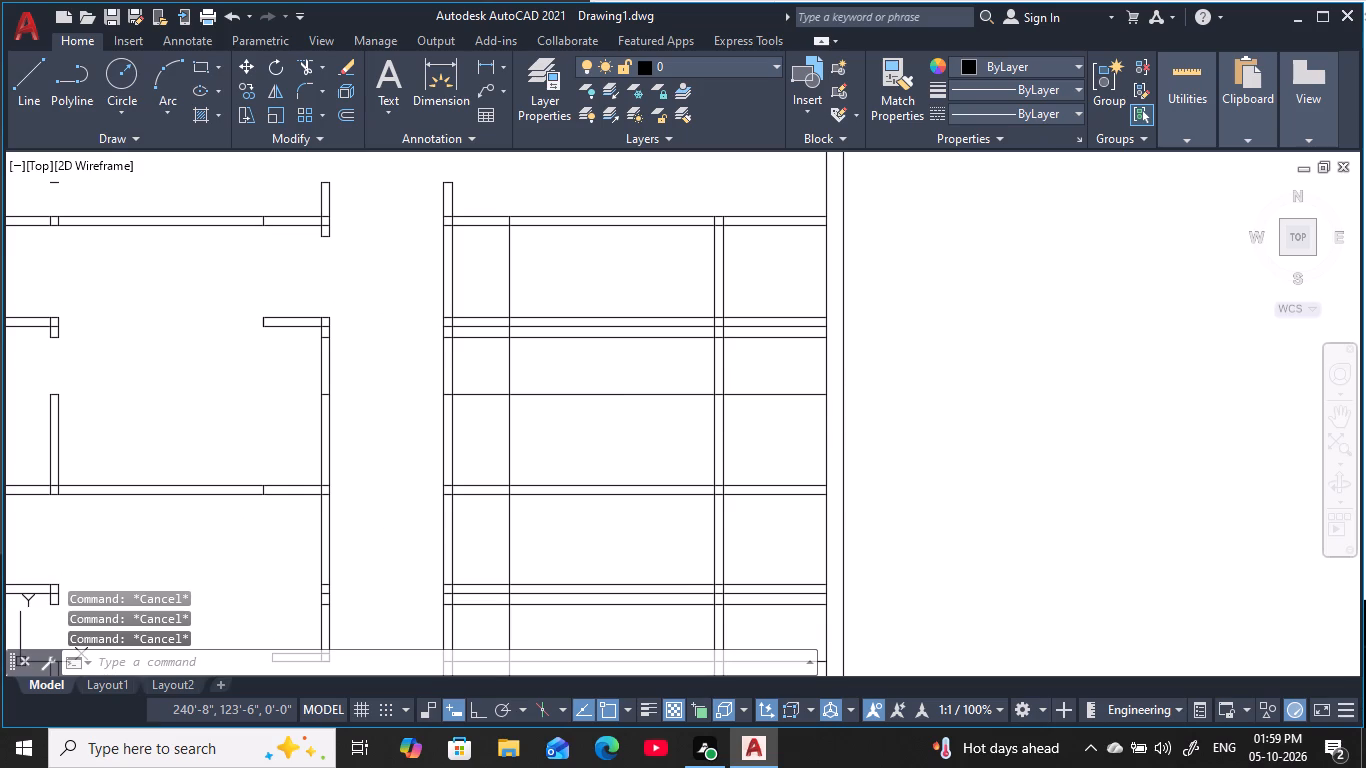
{"action": "left_click", "coordinate": [605, 416]}
{"action": "left_click", "coordinate": [580, 373]}
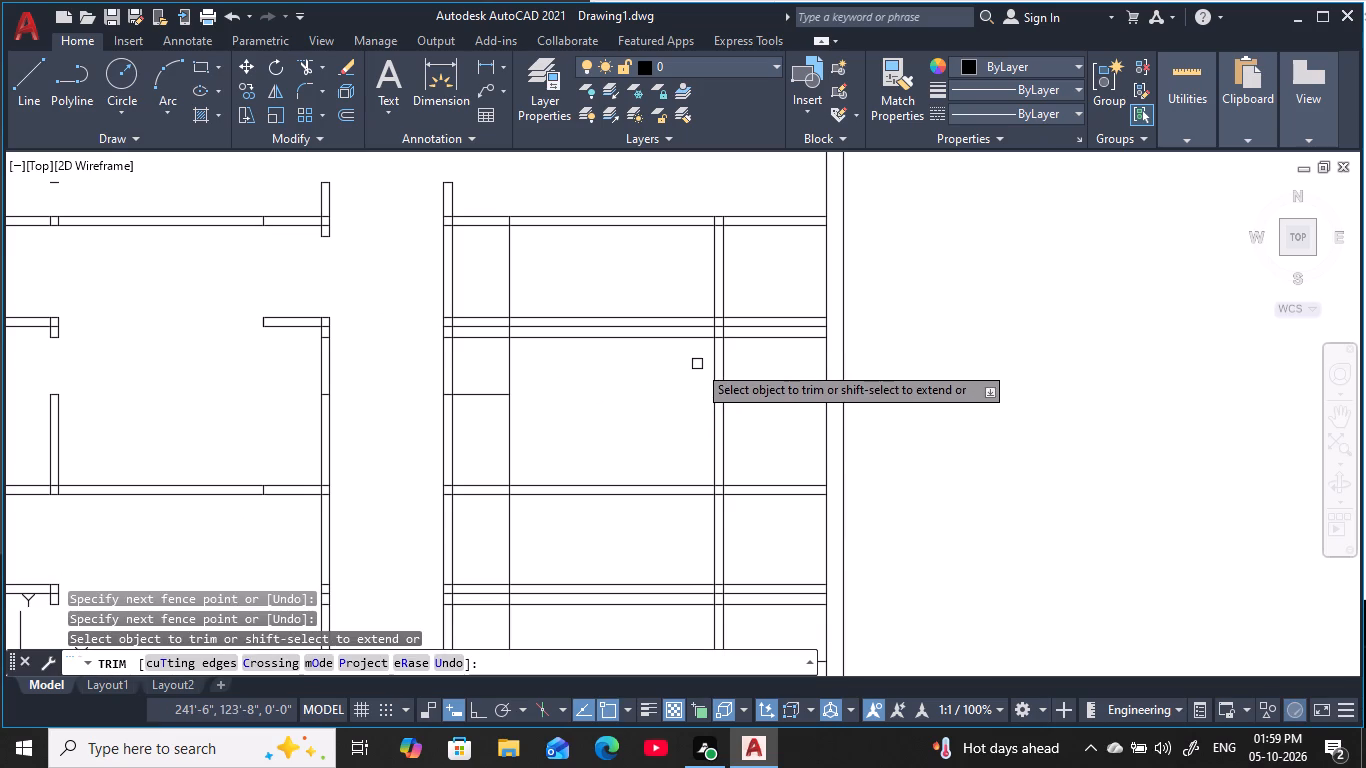
{"action": "left_click", "coordinate": [697, 364]}
{"action": "left_click", "coordinate": [741, 365]}
{"action": "left_click", "coordinate": [672, 341]}
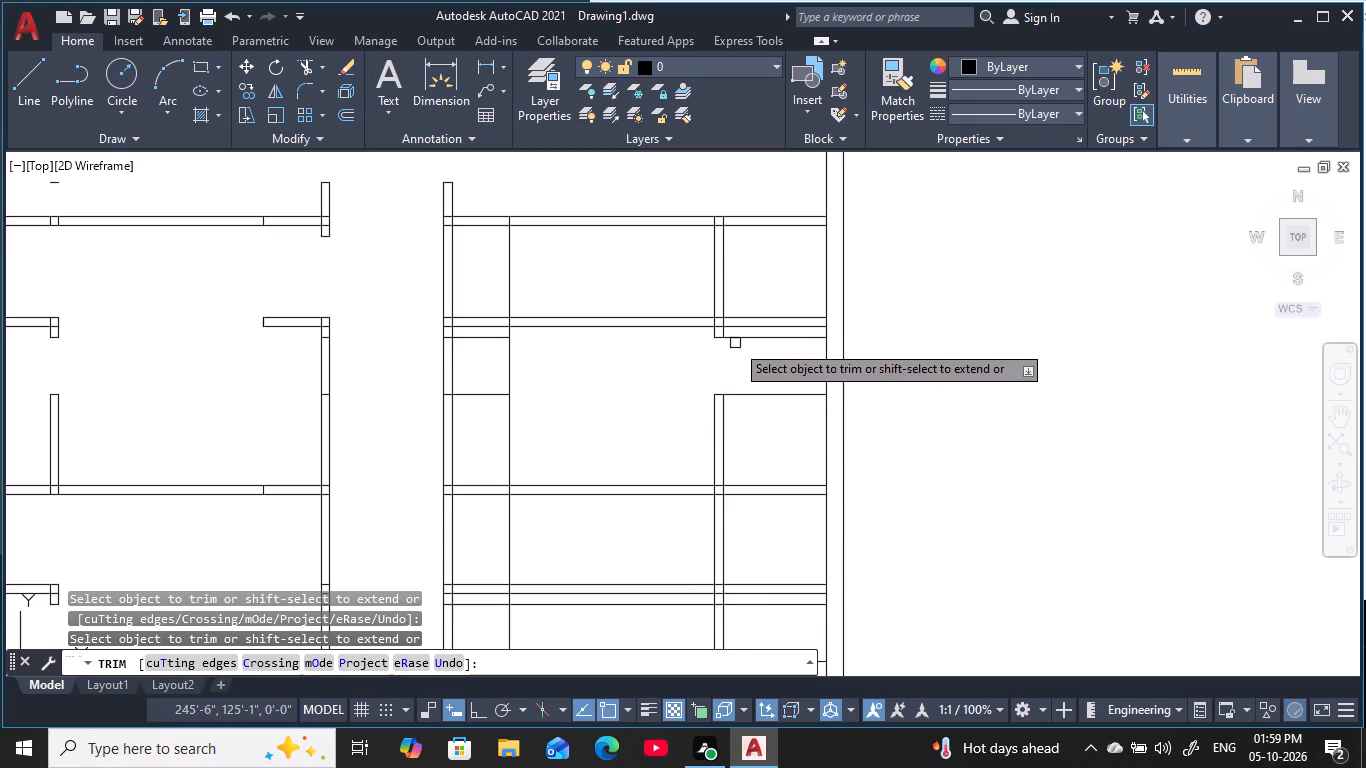
{"action": "left_click", "coordinate": [753, 335]}
{"action": "left_click", "coordinate": [756, 396]}
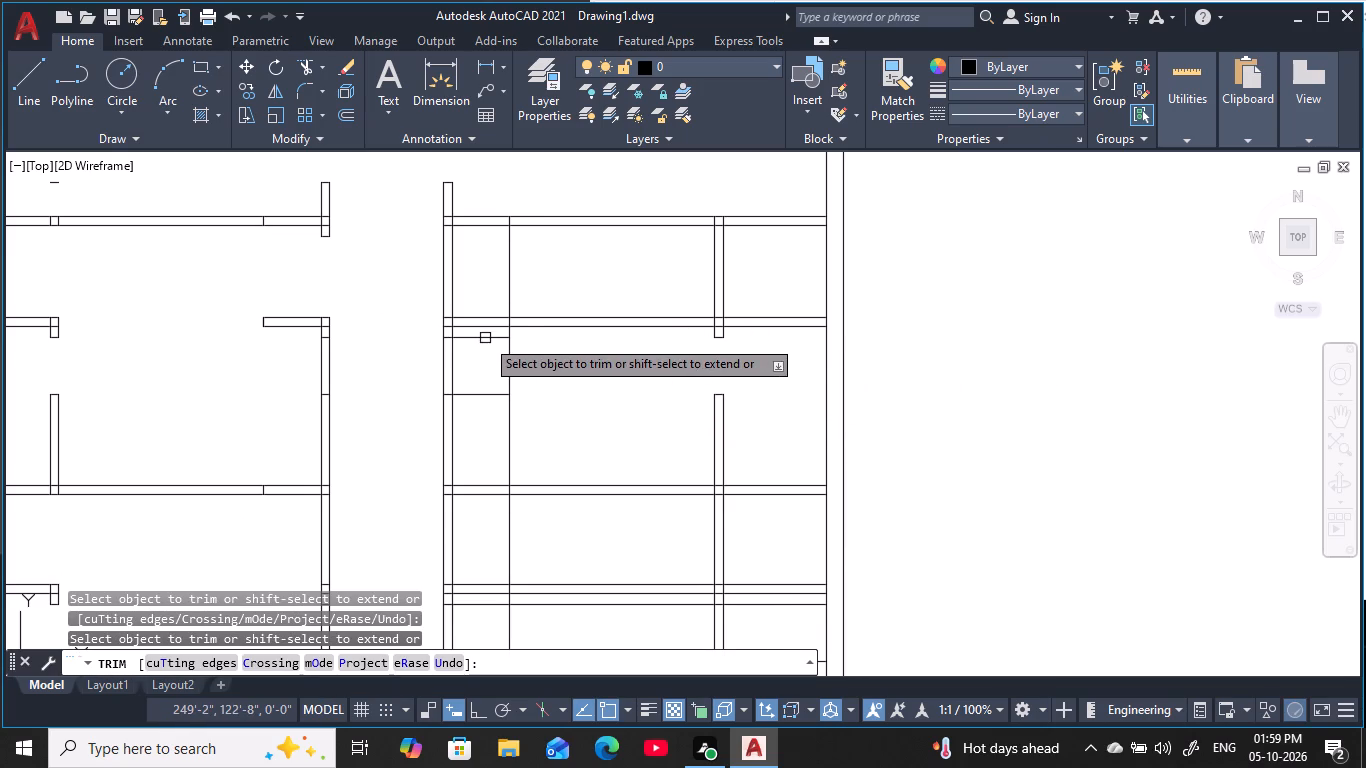
{"action": "left_click", "coordinate": [485, 338]}
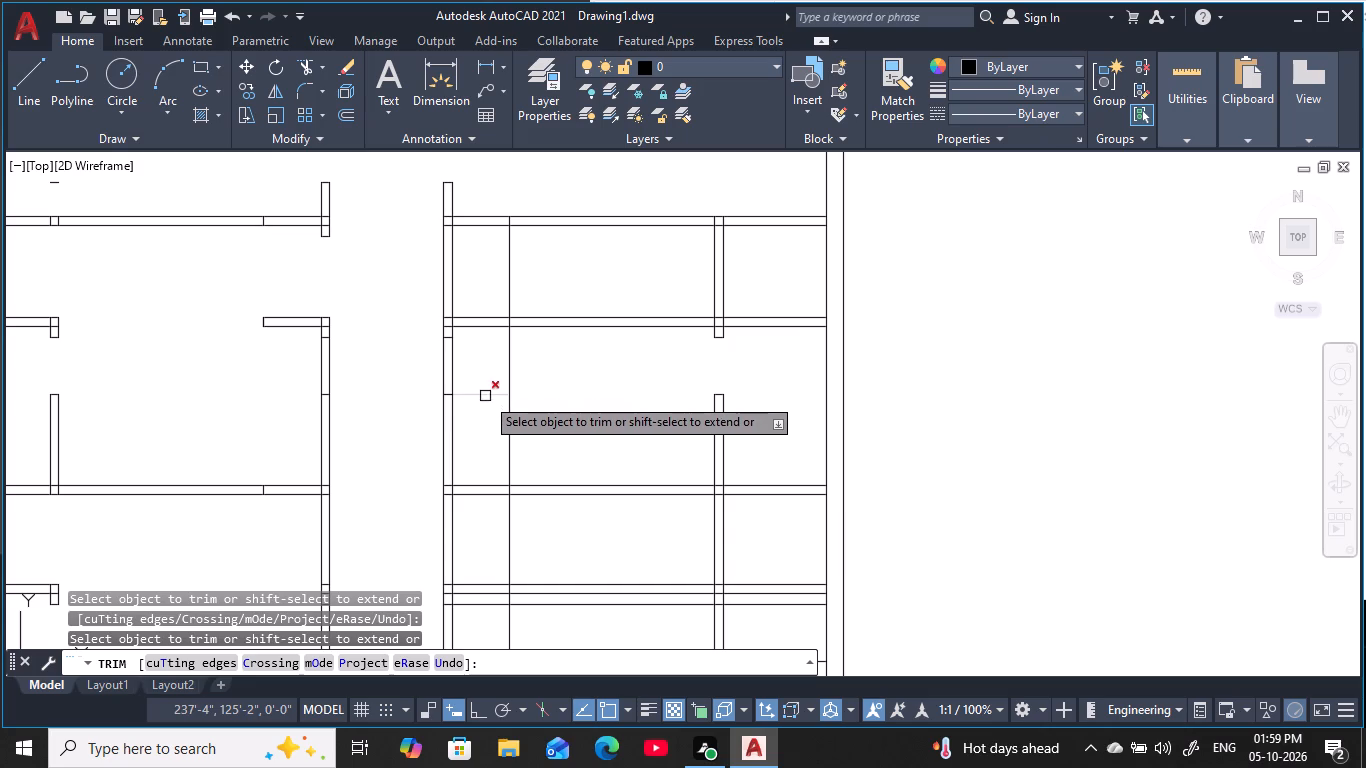
{"action": "left_click", "coordinate": [485, 396]}
{"action": "key", "text": "Escape"}
{"action": "key", "text": "Escape"}
{"action": "key", "text": "Escape"}
{"action": "key", "text": "Escape"}
{"action": "key", "text": "Escape"}
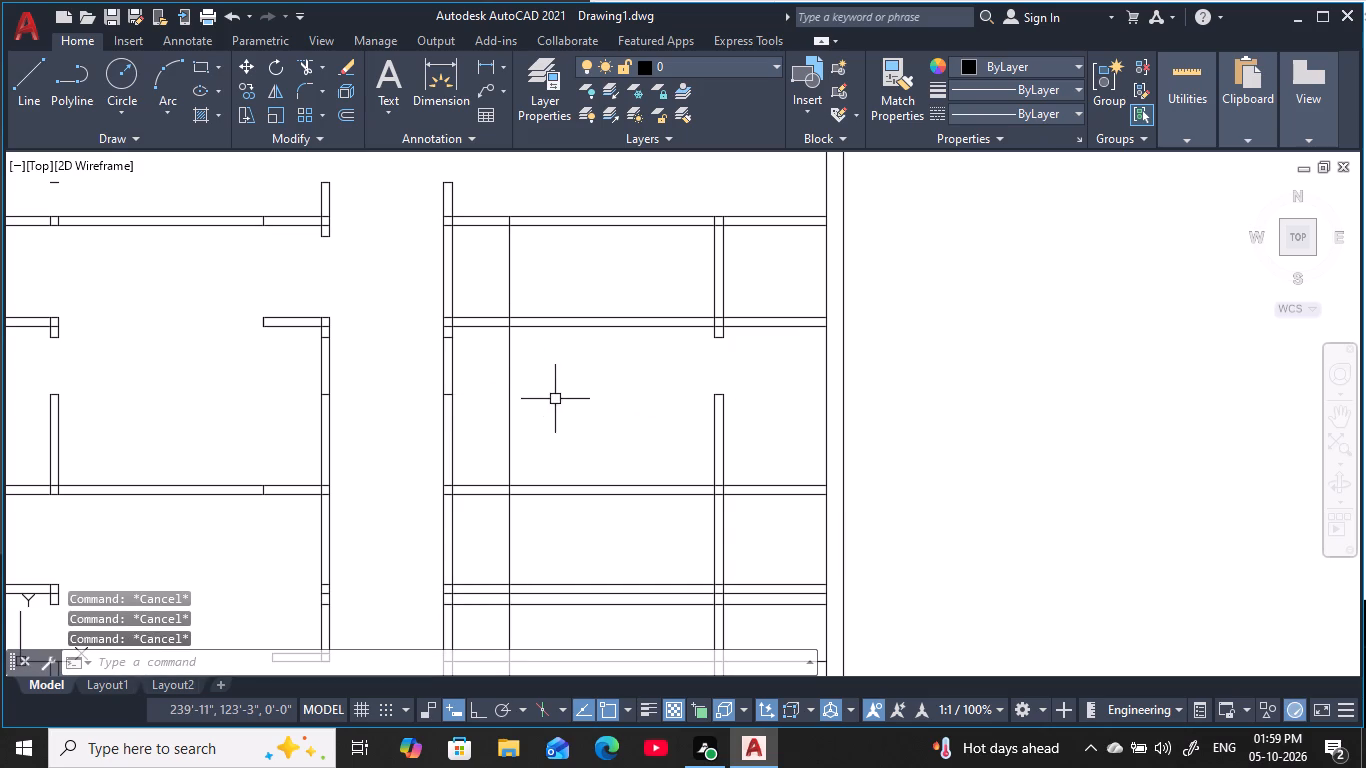
{"action": "key", "text": "Escape"}
{"action": "key", "text": "Escape"}
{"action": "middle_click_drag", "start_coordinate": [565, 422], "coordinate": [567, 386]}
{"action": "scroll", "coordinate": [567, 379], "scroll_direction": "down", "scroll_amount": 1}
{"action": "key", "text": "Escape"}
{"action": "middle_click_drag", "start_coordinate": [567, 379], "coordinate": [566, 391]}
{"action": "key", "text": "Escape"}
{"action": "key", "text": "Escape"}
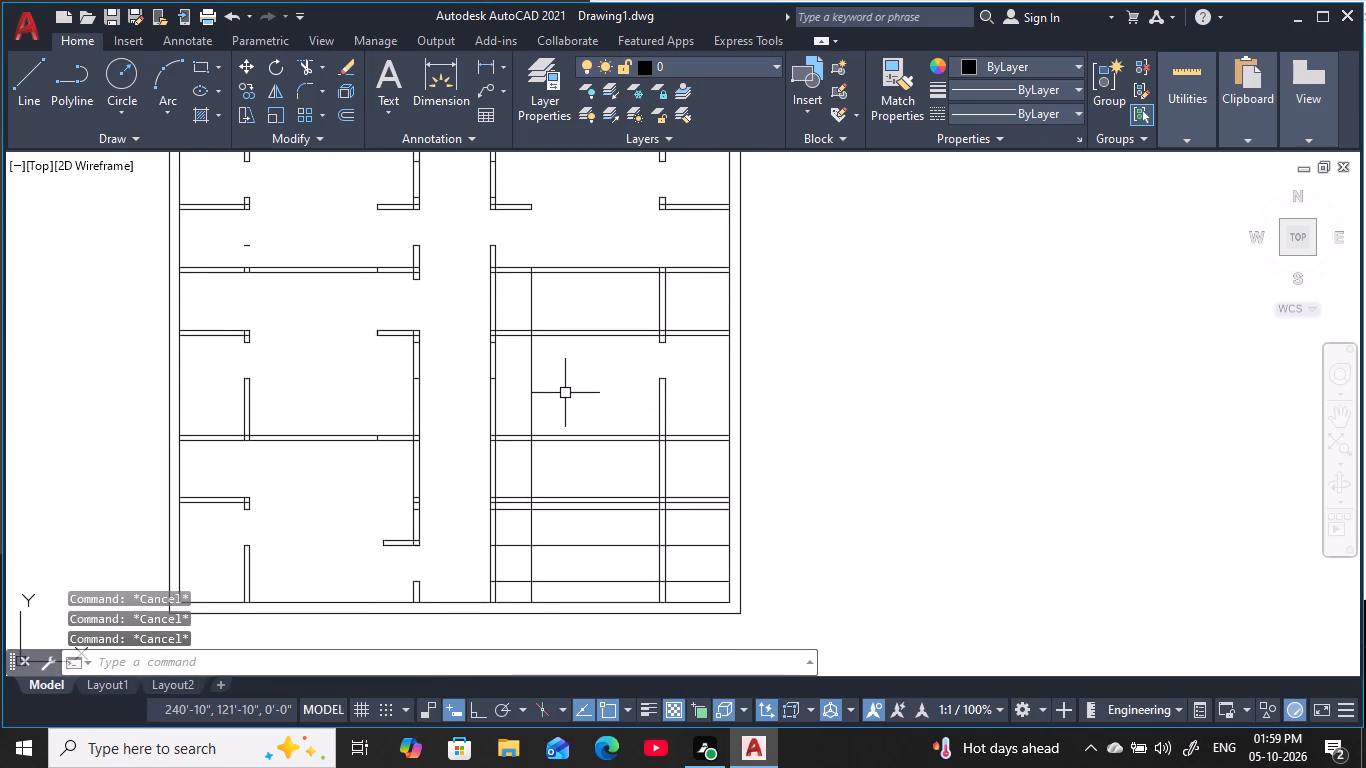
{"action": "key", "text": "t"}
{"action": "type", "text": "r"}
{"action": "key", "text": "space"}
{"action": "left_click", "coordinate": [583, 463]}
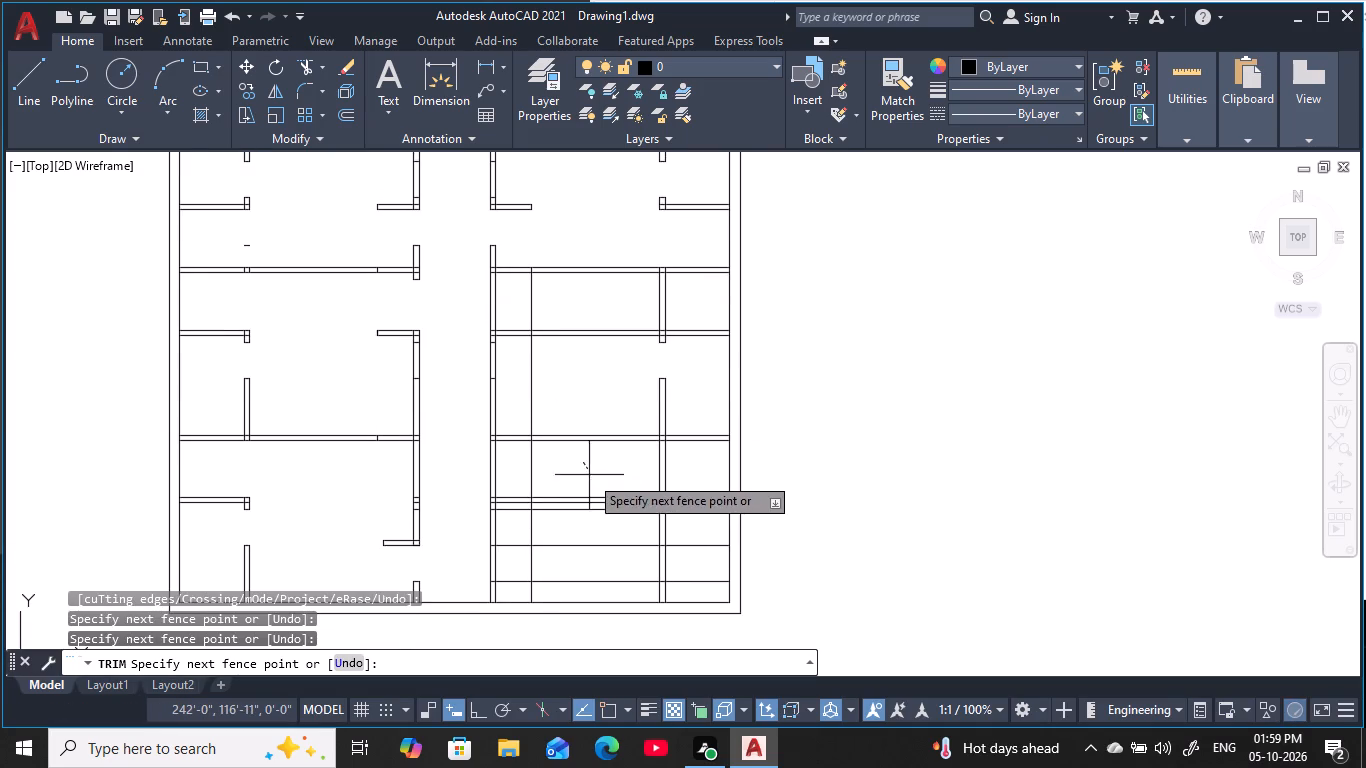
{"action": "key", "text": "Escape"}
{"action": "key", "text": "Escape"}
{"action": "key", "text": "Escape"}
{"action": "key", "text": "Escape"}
Trim both lines of the new cross partition between the vertical guide line and the eastern longitudinal partition.
{"action": "middle_click_drag", "start_coordinate": [597, 481], "coordinate": [597, 470]}
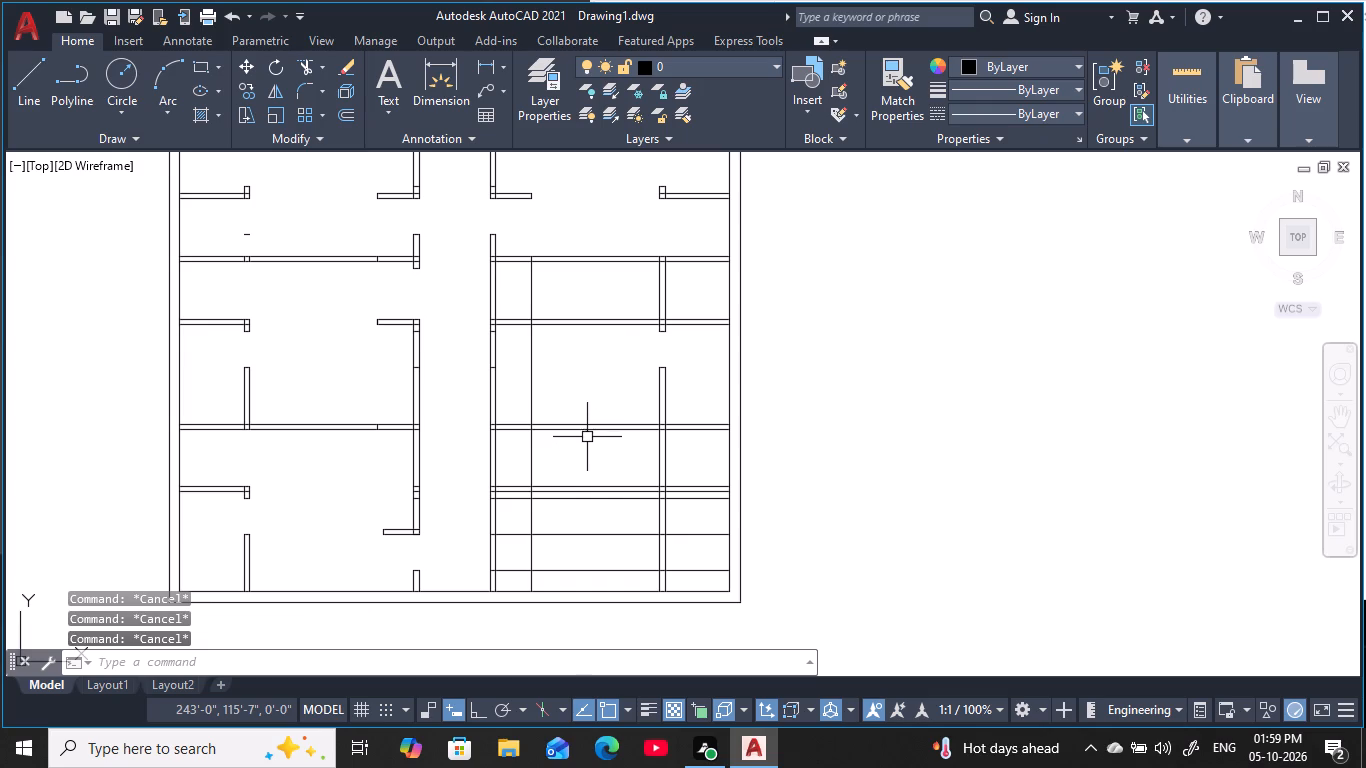
{"action": "scroll", "coordinate": [540, 358], "scroll_direction": "up", "scroll_amount": 1}
{"action": "middle_click_drag", "start_coordinate": [552, 357], "coordinate": [546, 430]}
{"action": "key", "text": "Escape"}
{"action": "key", "text": "Escape"}
{"action": "key", "text": "Escape"}
{"action": "key", "text": "Escape"}
{"action": "key", "text": "Escape"}
{"action": "key", "text": "Escape"}
{"action": "key", "text": "Escape"}
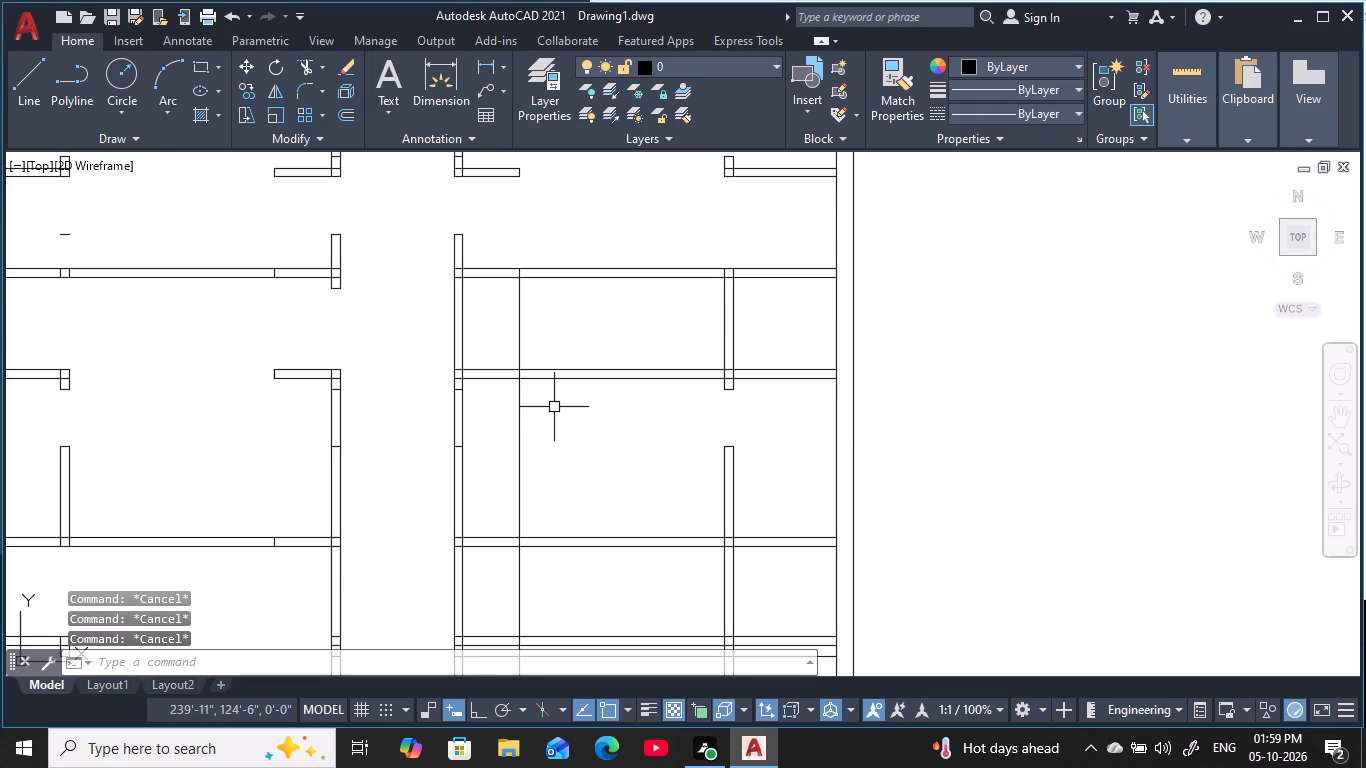
{"action": "type", "text": "tr"}
{"action": "key", "text": "space"}
{"action": "left_click", "coordinate": [629, 375]}
{"action": "left_click_drag", "start_coordinate": [602, 363], "coordinate": [606, 443]}
Trim the eastern longitudinal partition and the vertical guide line between the new cross partition and the one to its north.
{"action": "left_click_drag", "start_coordinate": [694, 330], "coordinate": [718, 324]}
{"action": "left_click_drag", "start_coordinate": [751, 316], "coordinate": [692, 328]}
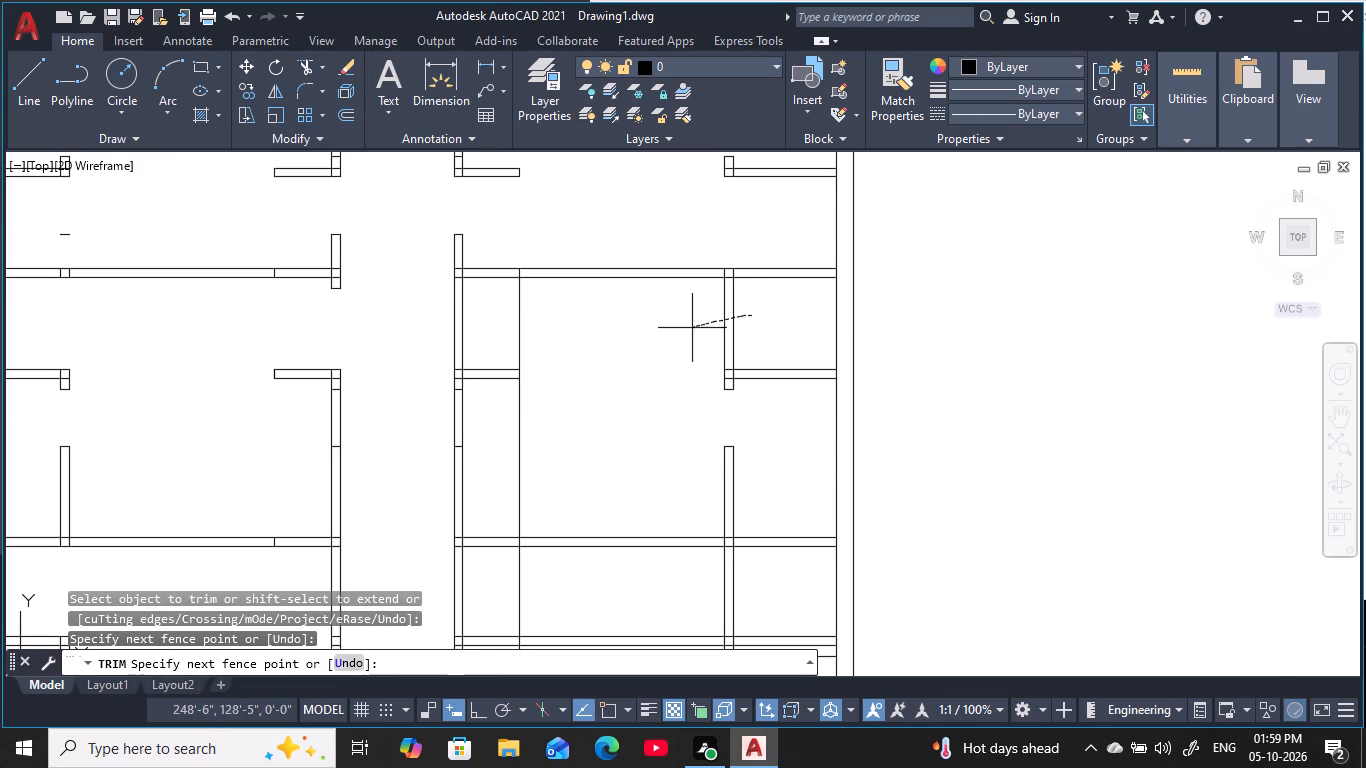
{"action": "left_click_drag", "start_coordinate": [692, 328], "coordinate": [689, 328]}
{"action": "left_click", "coordinate": [516, 327]}
{"action": "left_click", "coordinate": [578, 326]}
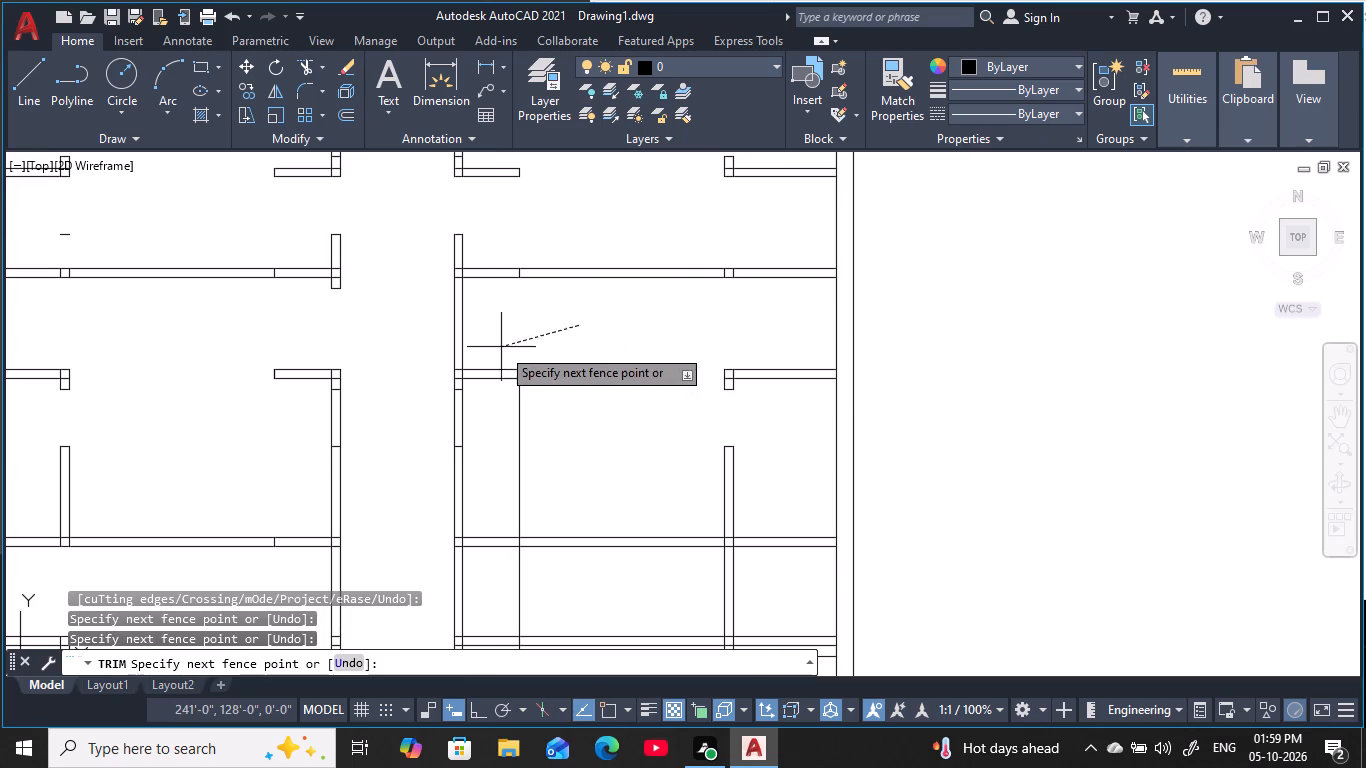
{"action": "key", "text": "Escape"}
{"action": "key", "text": "Escape"}
{"action": "key", "text": "Escape"}
{"action": "key", "text": "Escape"}
{"action": "key", "text": "Escape"}
{"action": "key", "text": "Escape"}
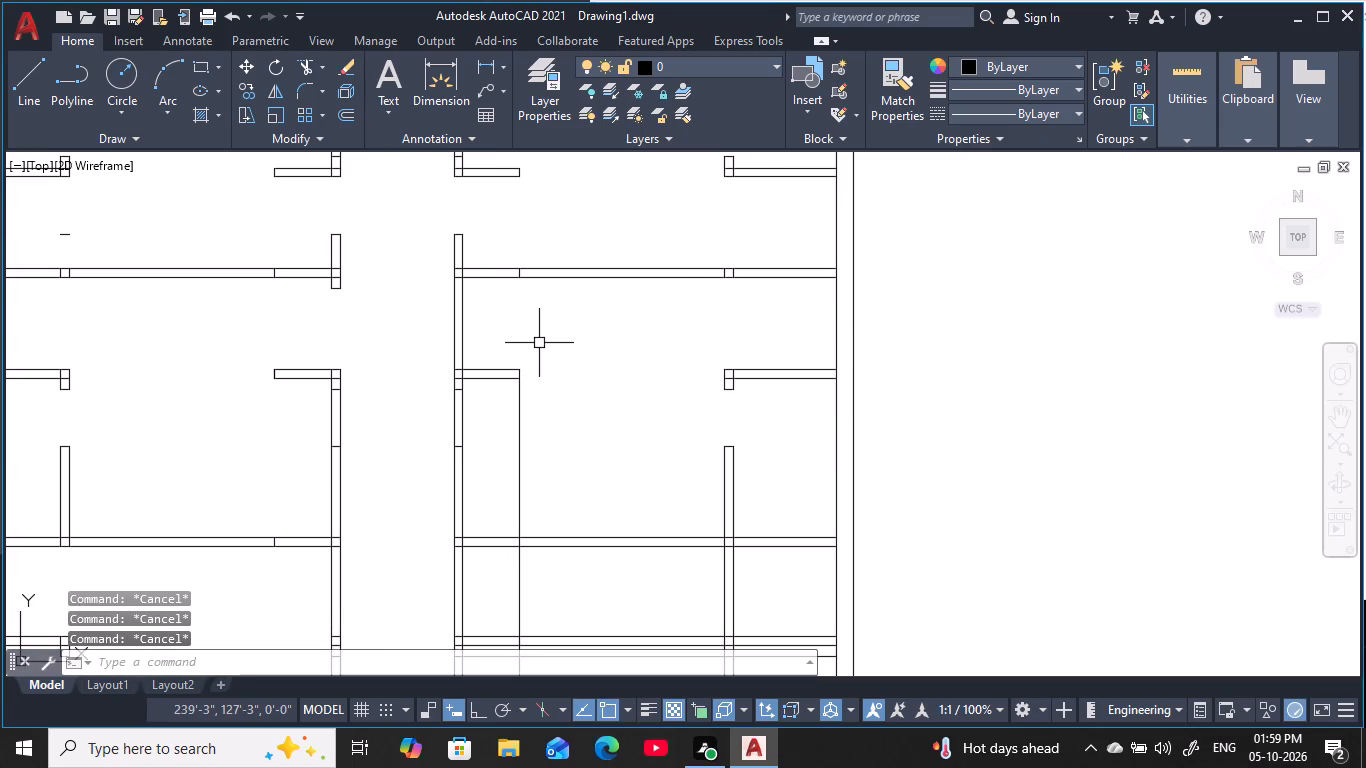
Offset the south line of the cross partition north of the new one 6" southward as a door guide line.
{"action": "key", "text": "o"}
{"action": "key", "text": "space"}
{"action": "key", "text": "6"}
{"action": "key", "text": "space"}
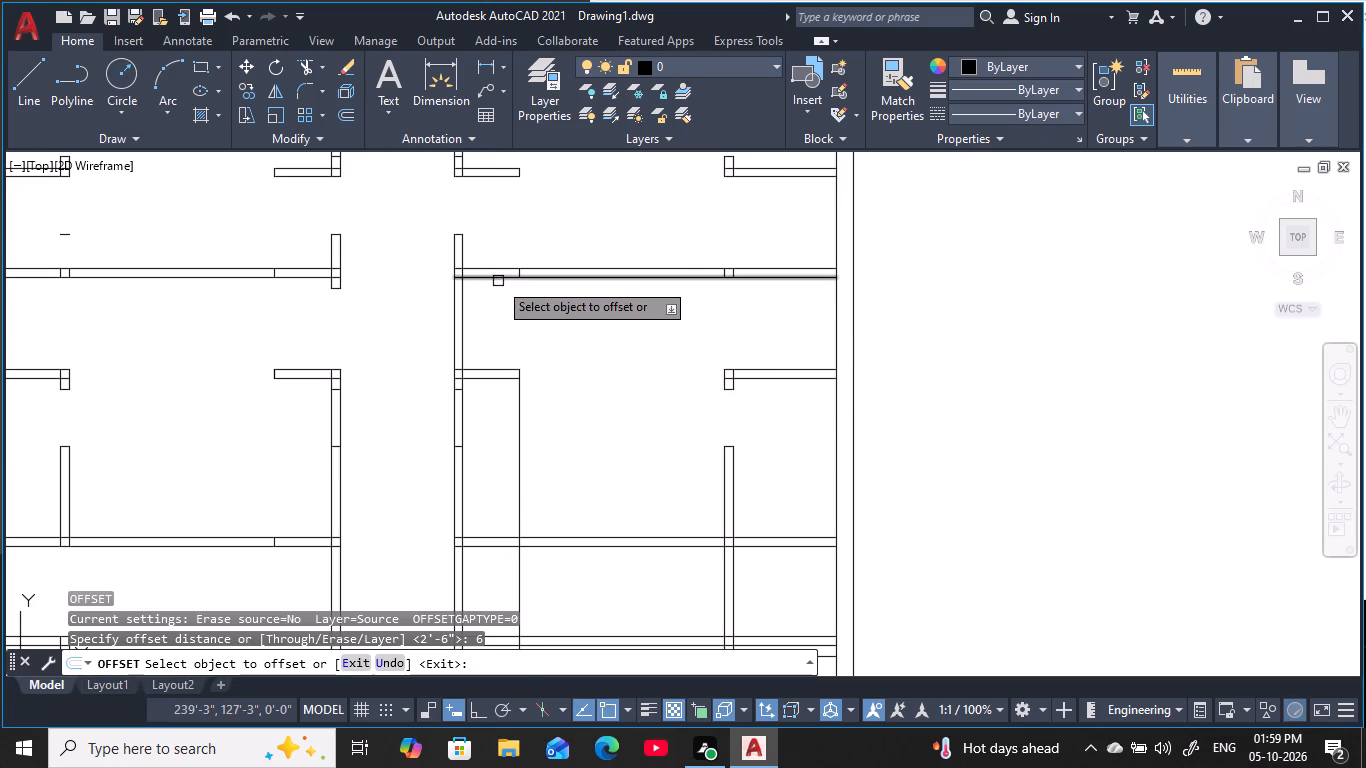
{"action": "left_click", "coordinate": [498, 281]}
{"action": "left_click", "coordinate": [511, 345]}
{"action": "key", "text": "Escape"}
{"action": "key", "text": "Escape"}
{"action": "key", "text": "Escape"}
{"action": "key", "text": "Escape"}
{"action": "key", "text": "Escape"}
{"action": "key", "text": "Escape"}
{"action": "key", "text": "Escape"}
{"action": "key", "text": "Escape"}
{"action": "key", "text": "Escape"}
{"action": "key", "text": "Escape"}
{"action": "key", "text": "Escape"}
{"action": "key", "text": "Escape"}
{"action": "key", "text": "Escape"}
{"action": "key", "text": "Escape"}
{"action": "key", "text": "Escape"}
{"action": "key", "text": "Escape"}
{"action": "key", "text": "Escape"}
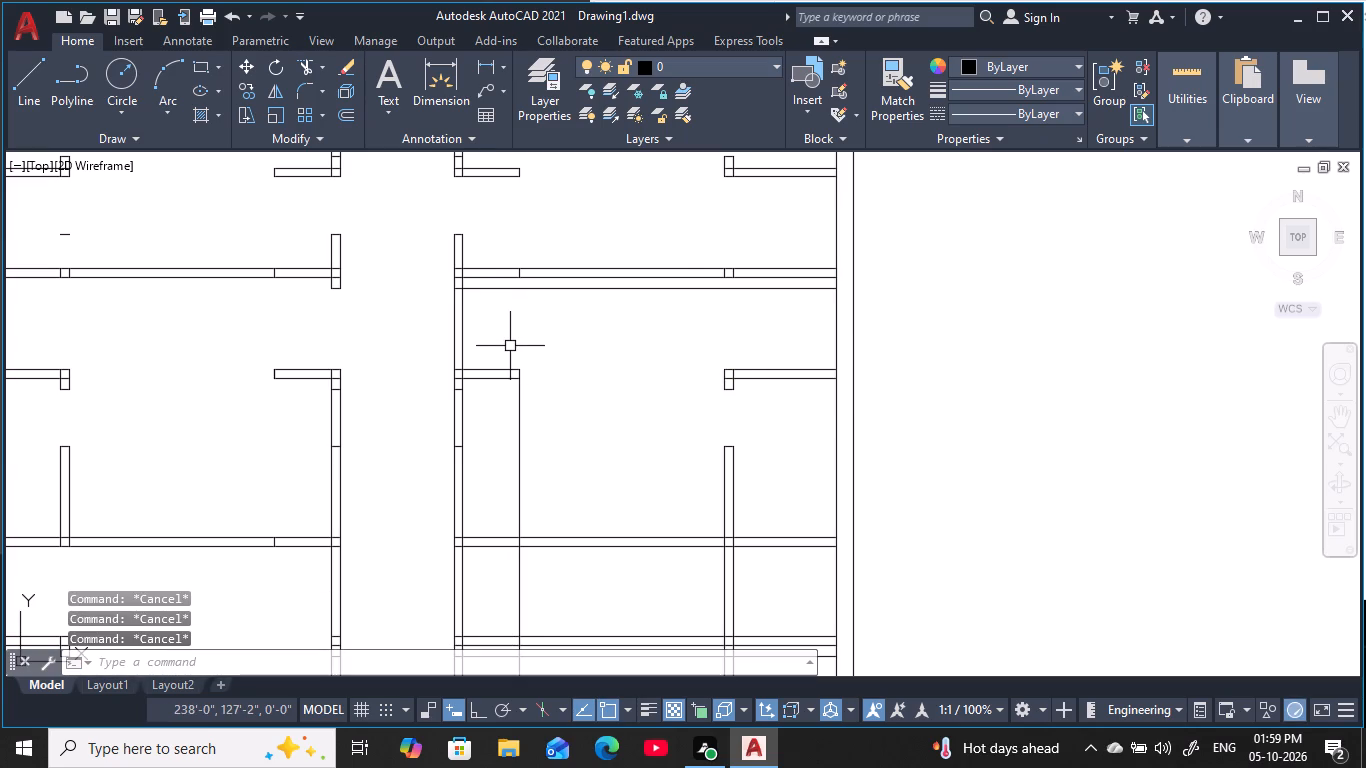
Trim the corridor's east wall between the 6" guide line and the new cross partition, and remove the leftover guide line.
{"action": "type", "text": "tr"}
{"action": "key", "text": "space"}
{"action": "left_click", "coordinate": [503, 333]}
{"action": "left_click", "coordinate": [415, 335]}
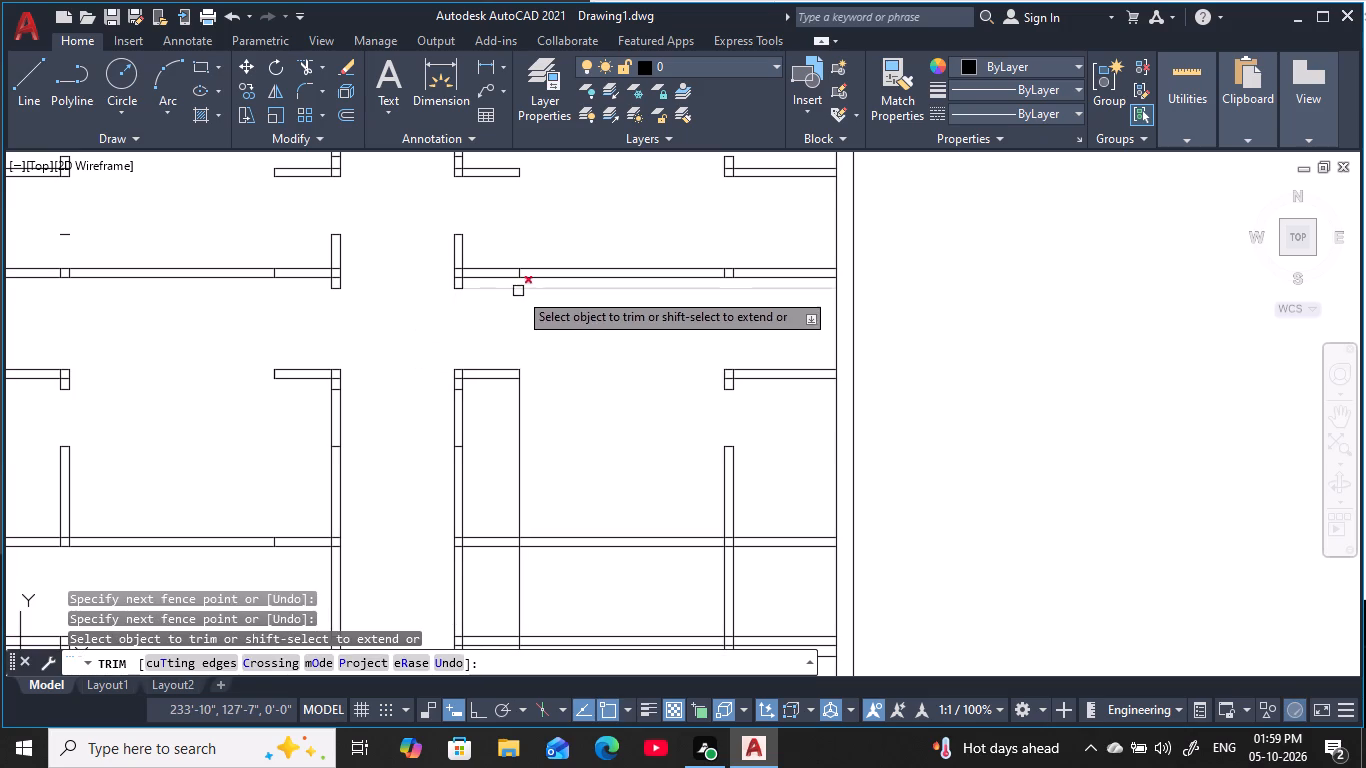
{"action": "left_click", "coordinate": [518, 291]}
Trim the vertical guide line between the new cross partition and the next cross partition to the south.
{"action": "scroll", "coordinate": [588, 384], "scroll_direction": "down", "scroll_amount": 1}
{"action": "left_click", "coordinate": [562, 416]}
{"action": "left_click", "coordinate": [534, 421]}
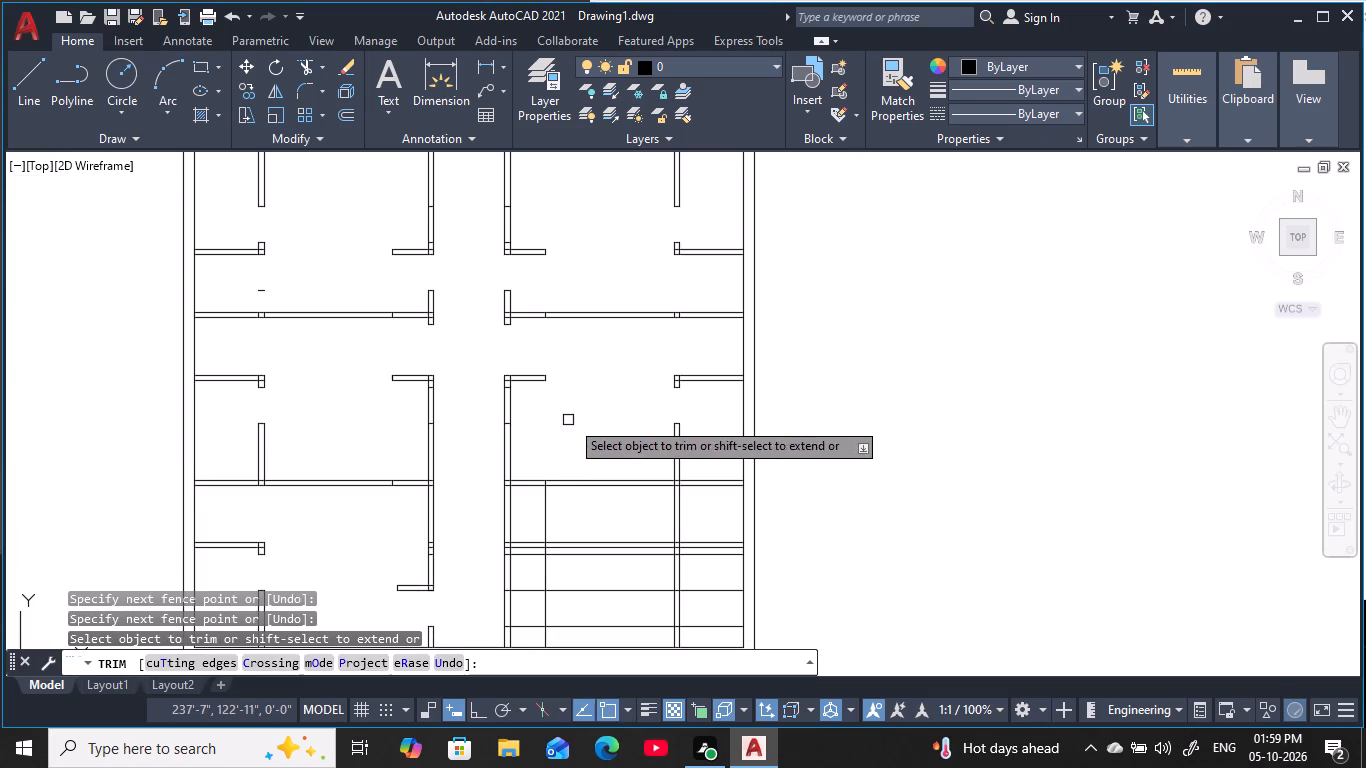
{"action": "middle_click_drag", "start_coordinate": [576, 417], "coordinate": [579, 312]}
{"action": "scroll", "coordinate": [575, 326], "scroll_direction": "down", "scroll_amount": 1}
{"action": "middle_click_drag", "start_coordinate": [577, 335], "coordinate": [580, 312]}
{"action": "scroll", "coordinate": [583, 321], "scroll_direction": "up", "scroll_amount": 1}
{"action": "middle_click_drag", "start_coordinate": [586, 321], "coordinate": [590, 314]}
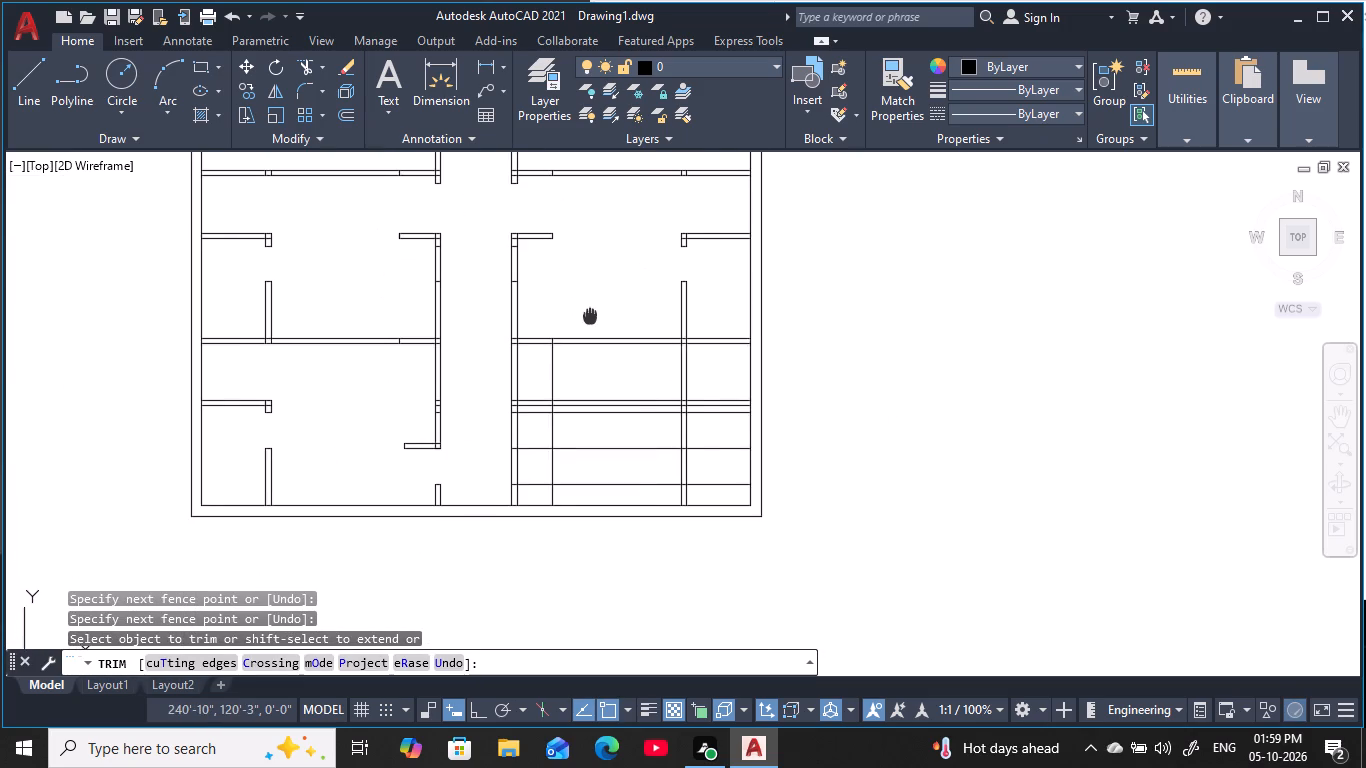
{"action": "middle_click_drag", "start_coordinate": [590, 314], "coordinate": [571, 308]}
{"action": "key", "text": "Escape"}
{"action": "key", "text": "Escape"}
{"action": "key", "text": "Escape"}
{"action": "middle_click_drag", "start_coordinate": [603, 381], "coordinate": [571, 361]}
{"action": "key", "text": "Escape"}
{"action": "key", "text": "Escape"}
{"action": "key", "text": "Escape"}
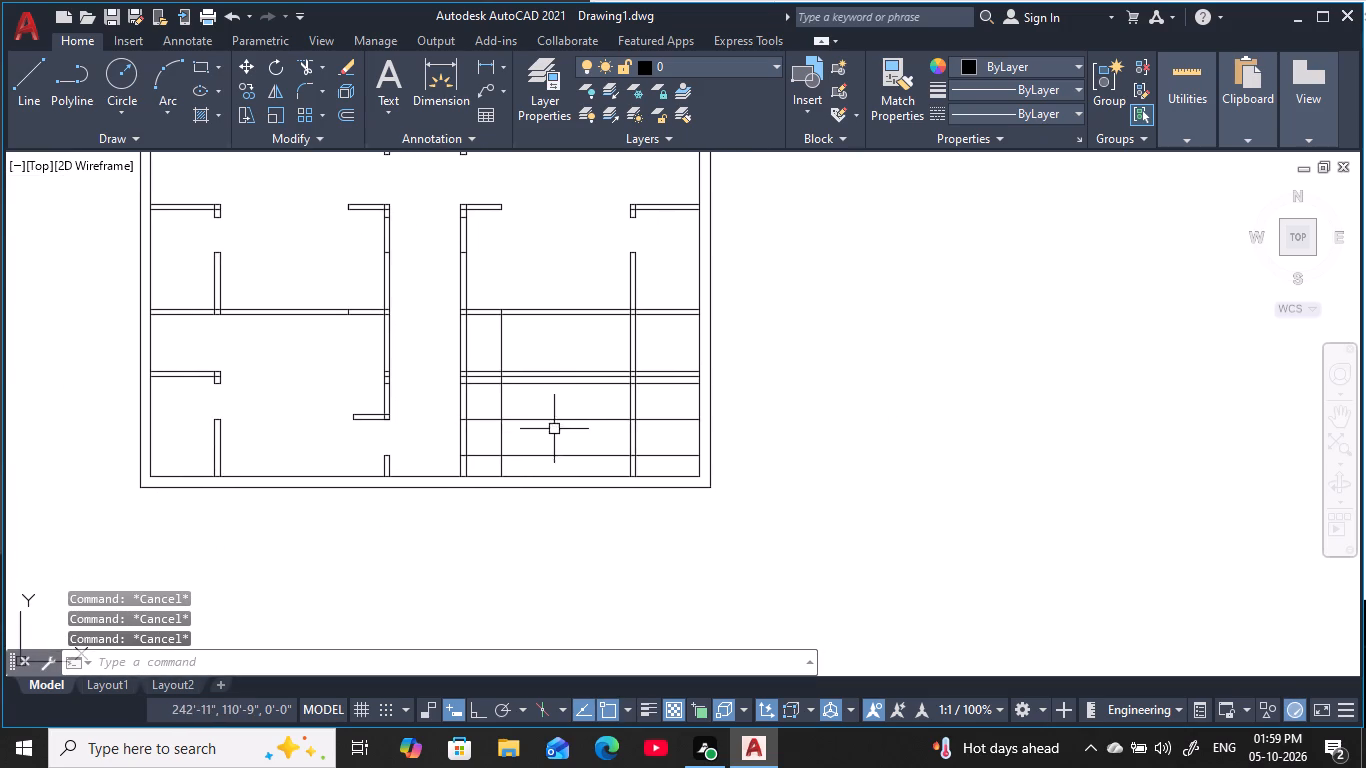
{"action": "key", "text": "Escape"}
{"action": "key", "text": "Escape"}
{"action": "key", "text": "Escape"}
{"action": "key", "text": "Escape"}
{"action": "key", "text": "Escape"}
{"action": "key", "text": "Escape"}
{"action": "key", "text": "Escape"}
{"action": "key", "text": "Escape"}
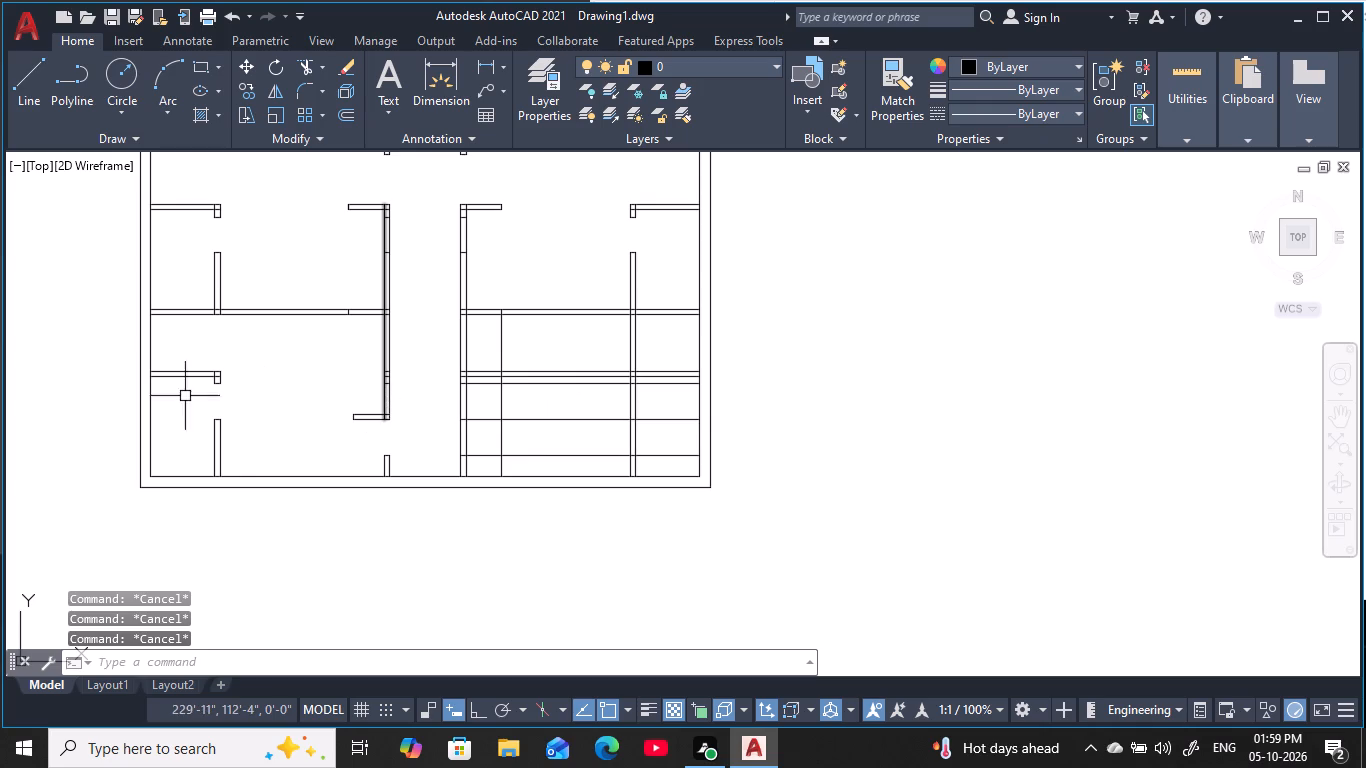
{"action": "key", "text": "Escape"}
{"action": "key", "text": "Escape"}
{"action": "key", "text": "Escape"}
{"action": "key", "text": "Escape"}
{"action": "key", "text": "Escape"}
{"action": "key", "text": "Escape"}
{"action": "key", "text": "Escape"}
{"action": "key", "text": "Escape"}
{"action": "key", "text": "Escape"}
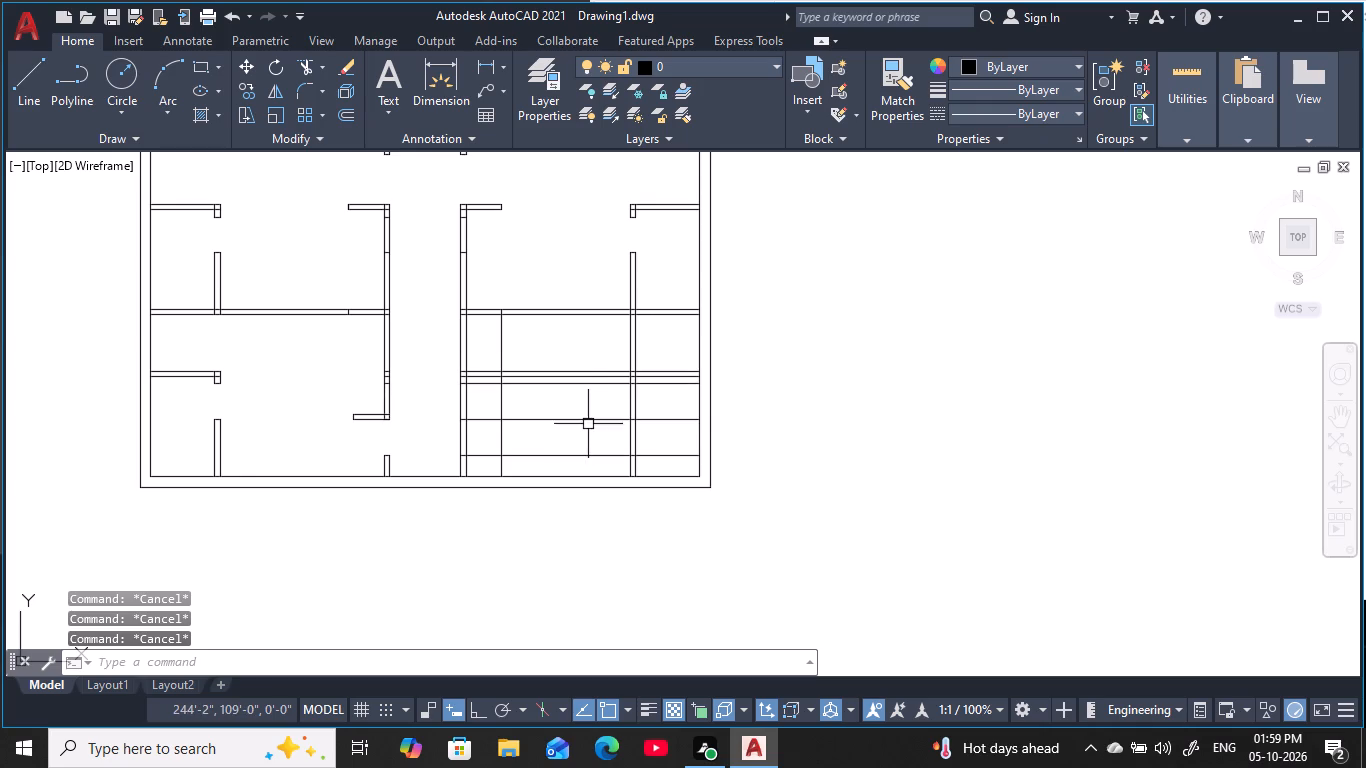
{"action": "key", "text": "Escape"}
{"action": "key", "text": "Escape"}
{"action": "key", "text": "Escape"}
Erase the three horizontal guide lines between the southernmost cross partition and the south exterior wall, east of the corridor.
{"action": "middle_click_drag", "start_coordinate": [604, 443], "coordinate": [590, 400]}
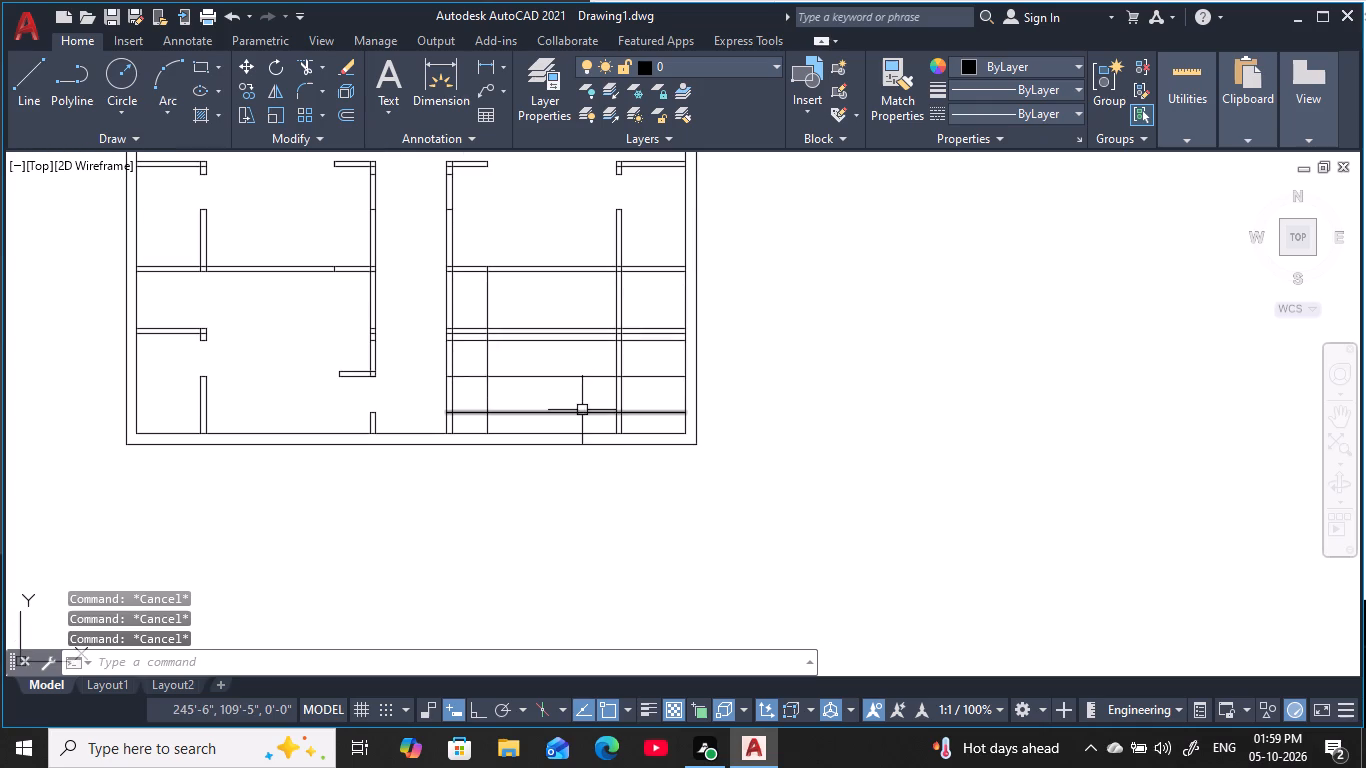
{"action": "left_click", "coordinate": [586, 423]}
{"action": "left_click", "coordinate": [545, 362]}
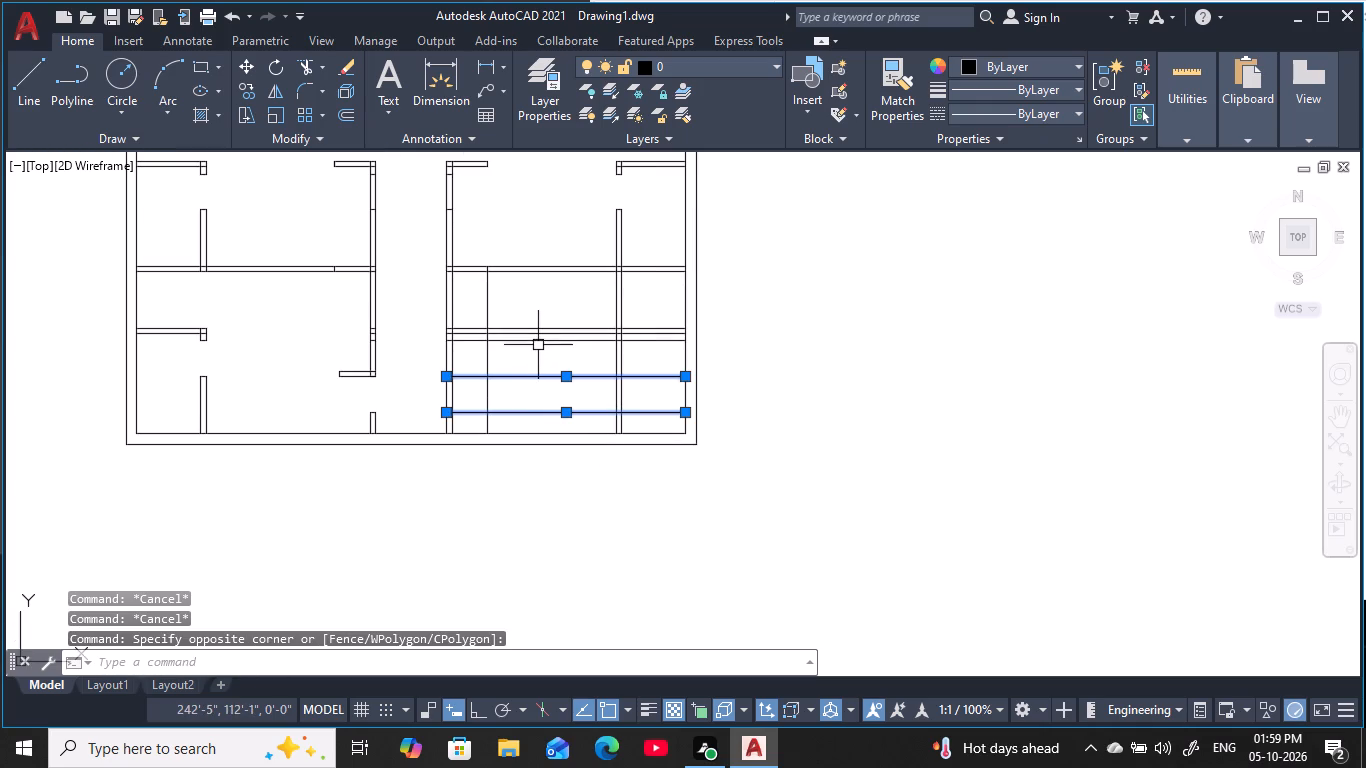
{"action": "left_click", "coordinate": [537, 343]}
{"action": "key", "text": "Delete"}
{"action": "key", "text": "Escape"}
{"action": "key", "text": "Escape"}
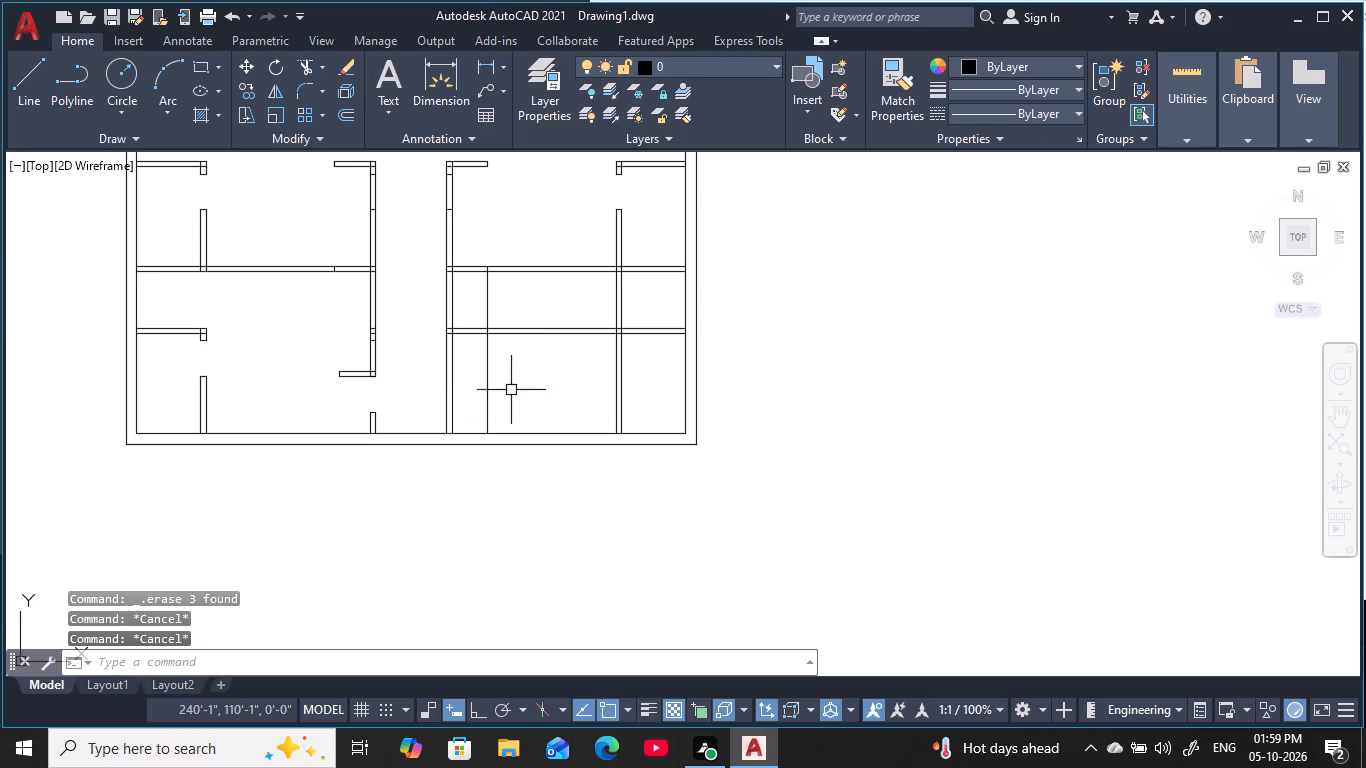
{"action": "key", "text": "Escape"}
{"action": "key", "text": "Escape"}
{"action": "key", "text": "Escape"}
{"action": "key", "text": "Escape"}
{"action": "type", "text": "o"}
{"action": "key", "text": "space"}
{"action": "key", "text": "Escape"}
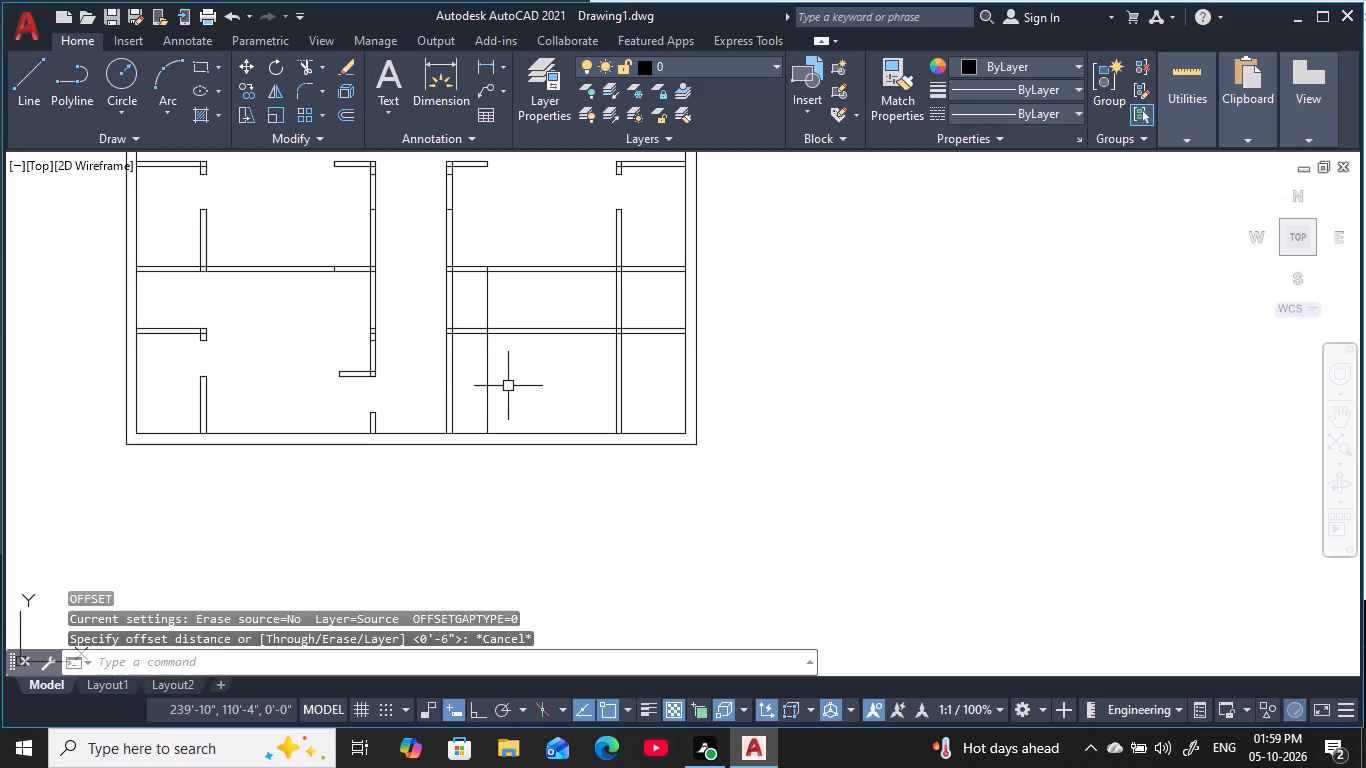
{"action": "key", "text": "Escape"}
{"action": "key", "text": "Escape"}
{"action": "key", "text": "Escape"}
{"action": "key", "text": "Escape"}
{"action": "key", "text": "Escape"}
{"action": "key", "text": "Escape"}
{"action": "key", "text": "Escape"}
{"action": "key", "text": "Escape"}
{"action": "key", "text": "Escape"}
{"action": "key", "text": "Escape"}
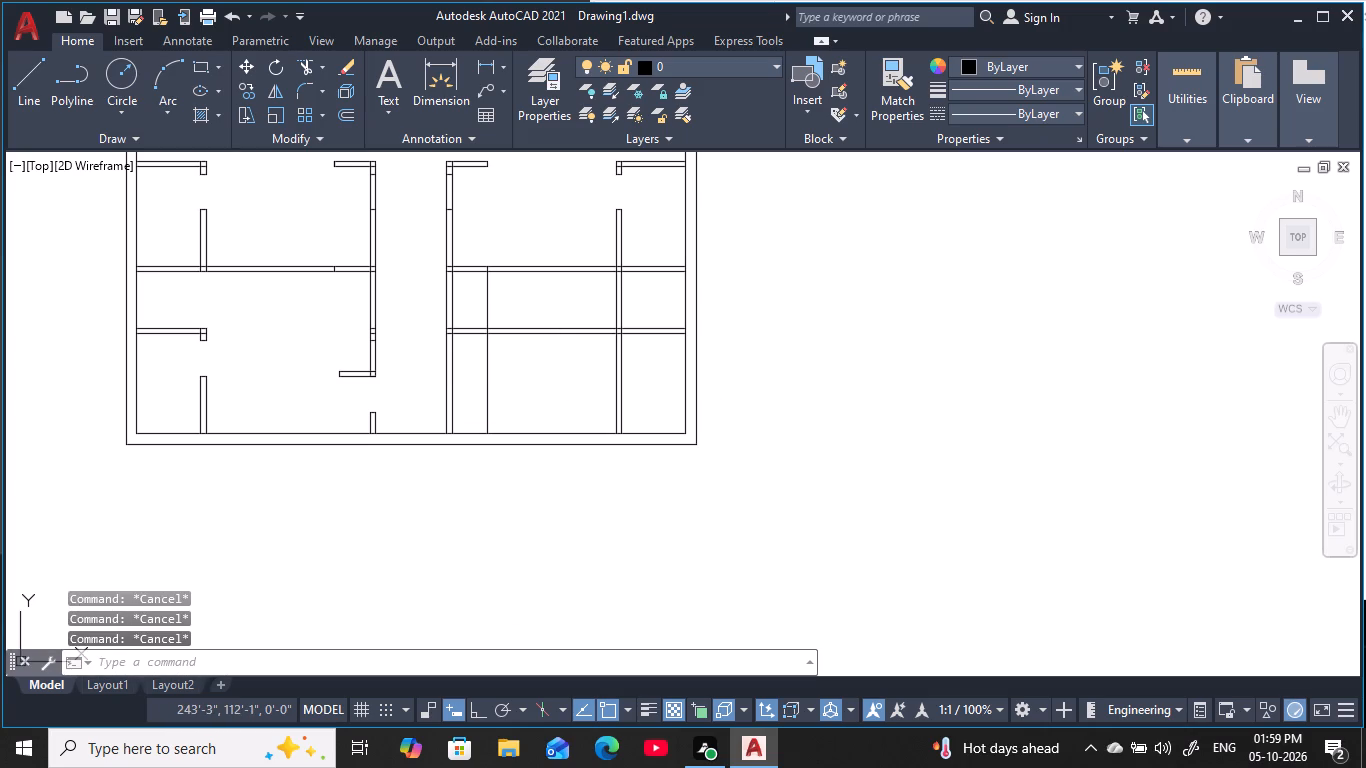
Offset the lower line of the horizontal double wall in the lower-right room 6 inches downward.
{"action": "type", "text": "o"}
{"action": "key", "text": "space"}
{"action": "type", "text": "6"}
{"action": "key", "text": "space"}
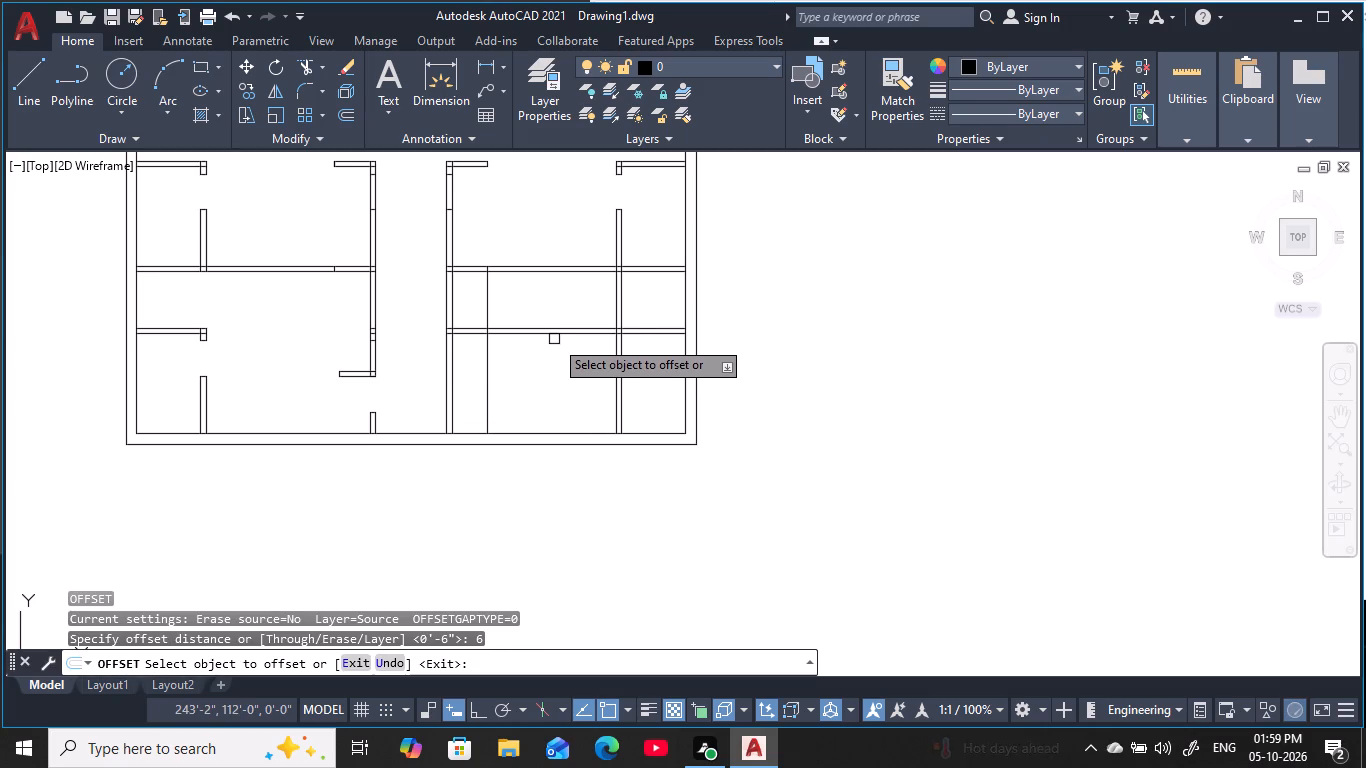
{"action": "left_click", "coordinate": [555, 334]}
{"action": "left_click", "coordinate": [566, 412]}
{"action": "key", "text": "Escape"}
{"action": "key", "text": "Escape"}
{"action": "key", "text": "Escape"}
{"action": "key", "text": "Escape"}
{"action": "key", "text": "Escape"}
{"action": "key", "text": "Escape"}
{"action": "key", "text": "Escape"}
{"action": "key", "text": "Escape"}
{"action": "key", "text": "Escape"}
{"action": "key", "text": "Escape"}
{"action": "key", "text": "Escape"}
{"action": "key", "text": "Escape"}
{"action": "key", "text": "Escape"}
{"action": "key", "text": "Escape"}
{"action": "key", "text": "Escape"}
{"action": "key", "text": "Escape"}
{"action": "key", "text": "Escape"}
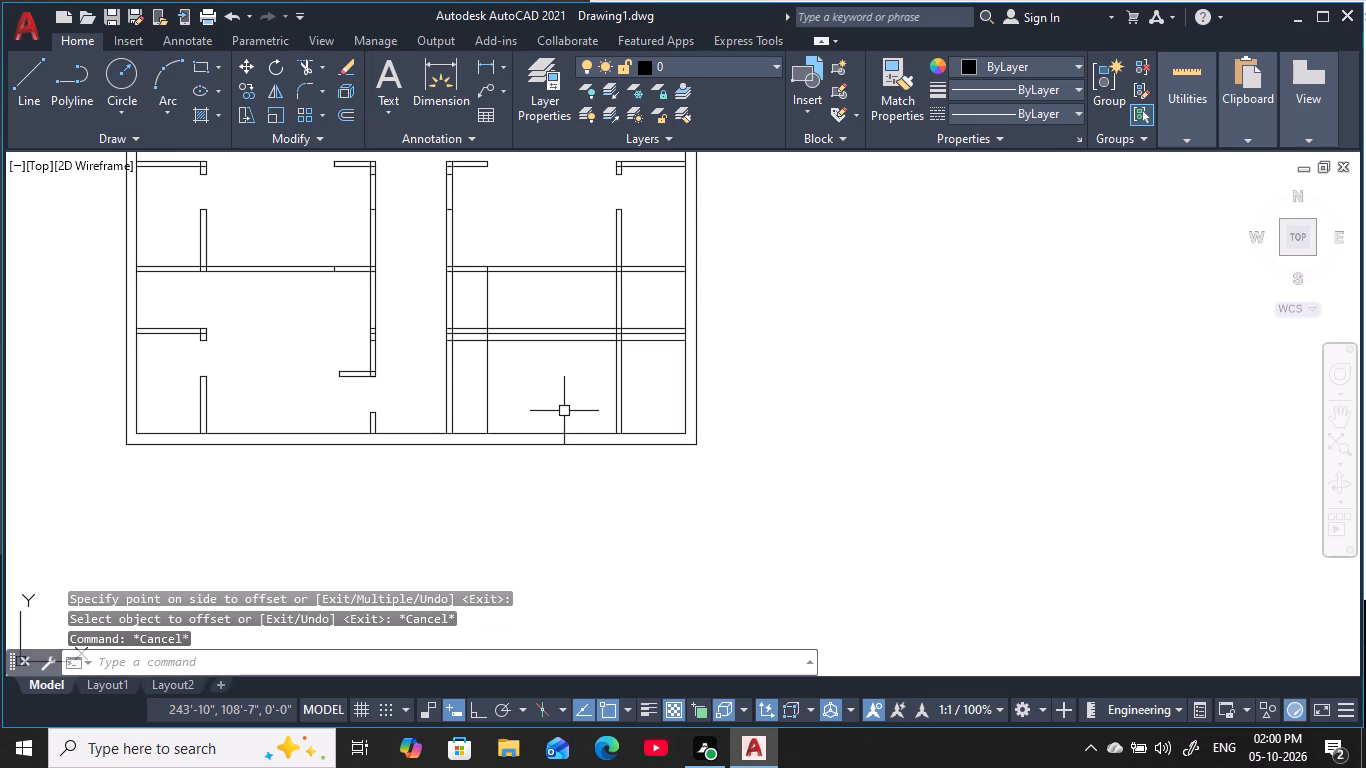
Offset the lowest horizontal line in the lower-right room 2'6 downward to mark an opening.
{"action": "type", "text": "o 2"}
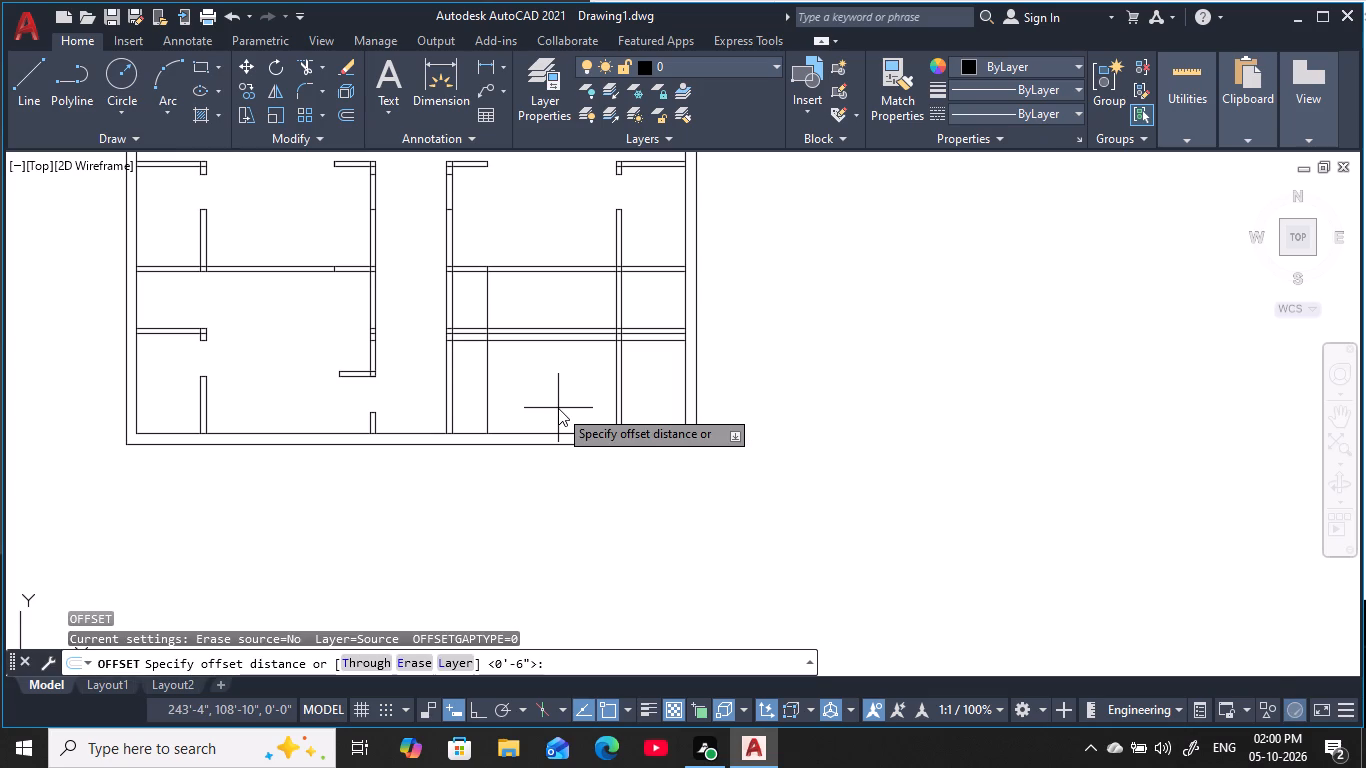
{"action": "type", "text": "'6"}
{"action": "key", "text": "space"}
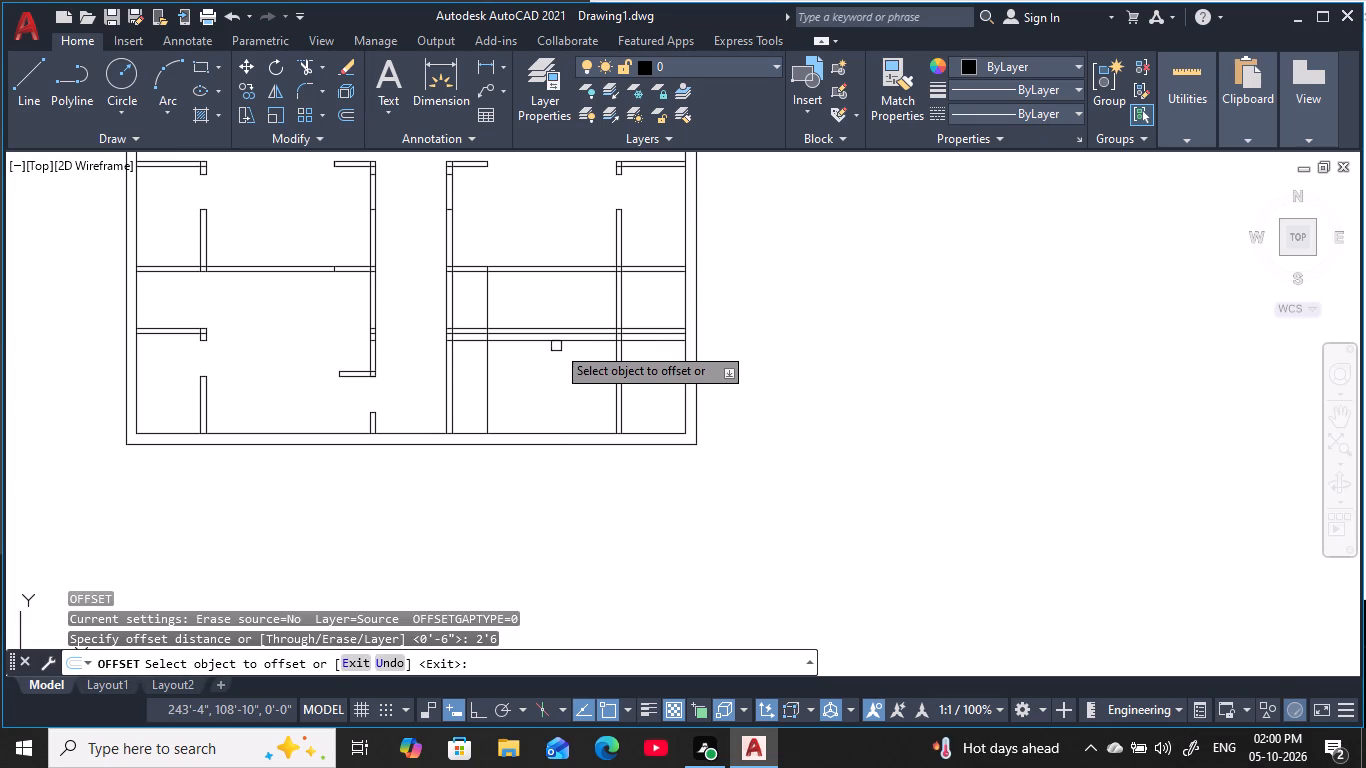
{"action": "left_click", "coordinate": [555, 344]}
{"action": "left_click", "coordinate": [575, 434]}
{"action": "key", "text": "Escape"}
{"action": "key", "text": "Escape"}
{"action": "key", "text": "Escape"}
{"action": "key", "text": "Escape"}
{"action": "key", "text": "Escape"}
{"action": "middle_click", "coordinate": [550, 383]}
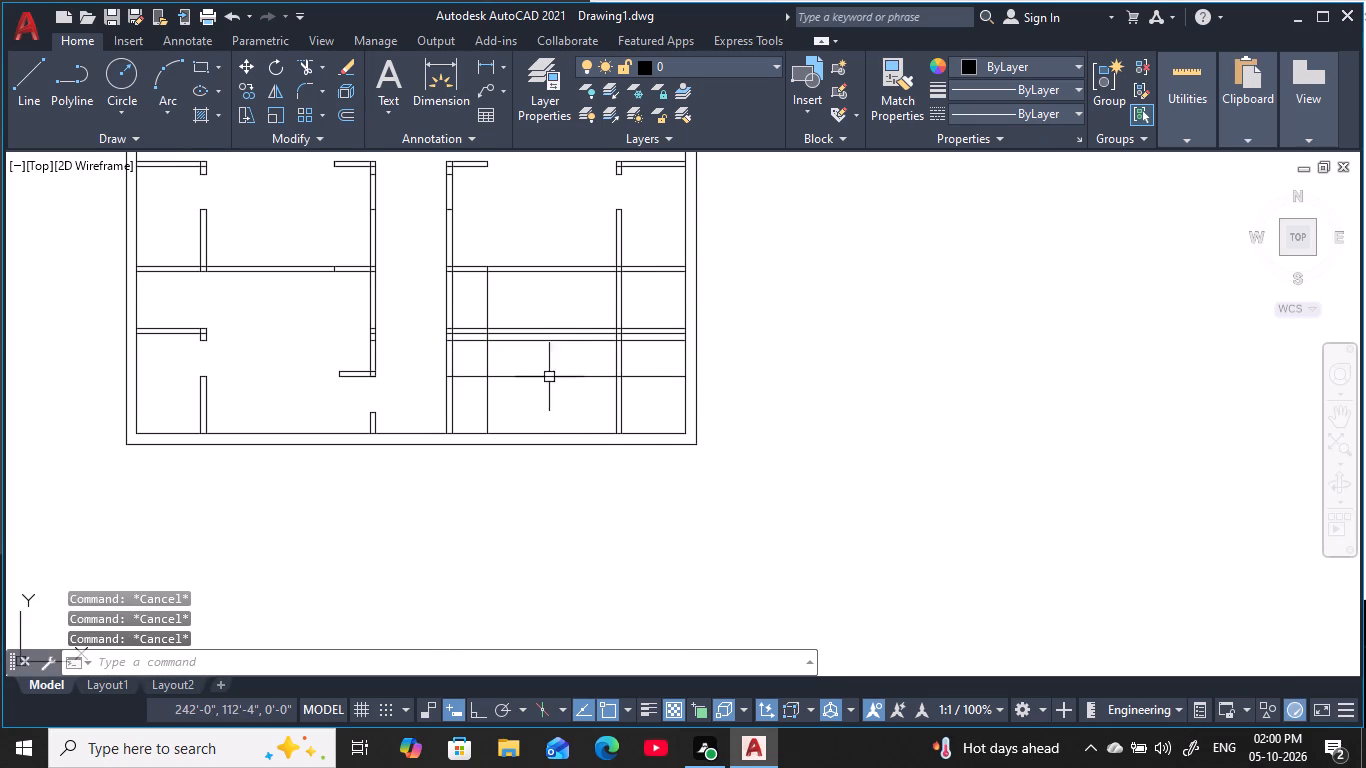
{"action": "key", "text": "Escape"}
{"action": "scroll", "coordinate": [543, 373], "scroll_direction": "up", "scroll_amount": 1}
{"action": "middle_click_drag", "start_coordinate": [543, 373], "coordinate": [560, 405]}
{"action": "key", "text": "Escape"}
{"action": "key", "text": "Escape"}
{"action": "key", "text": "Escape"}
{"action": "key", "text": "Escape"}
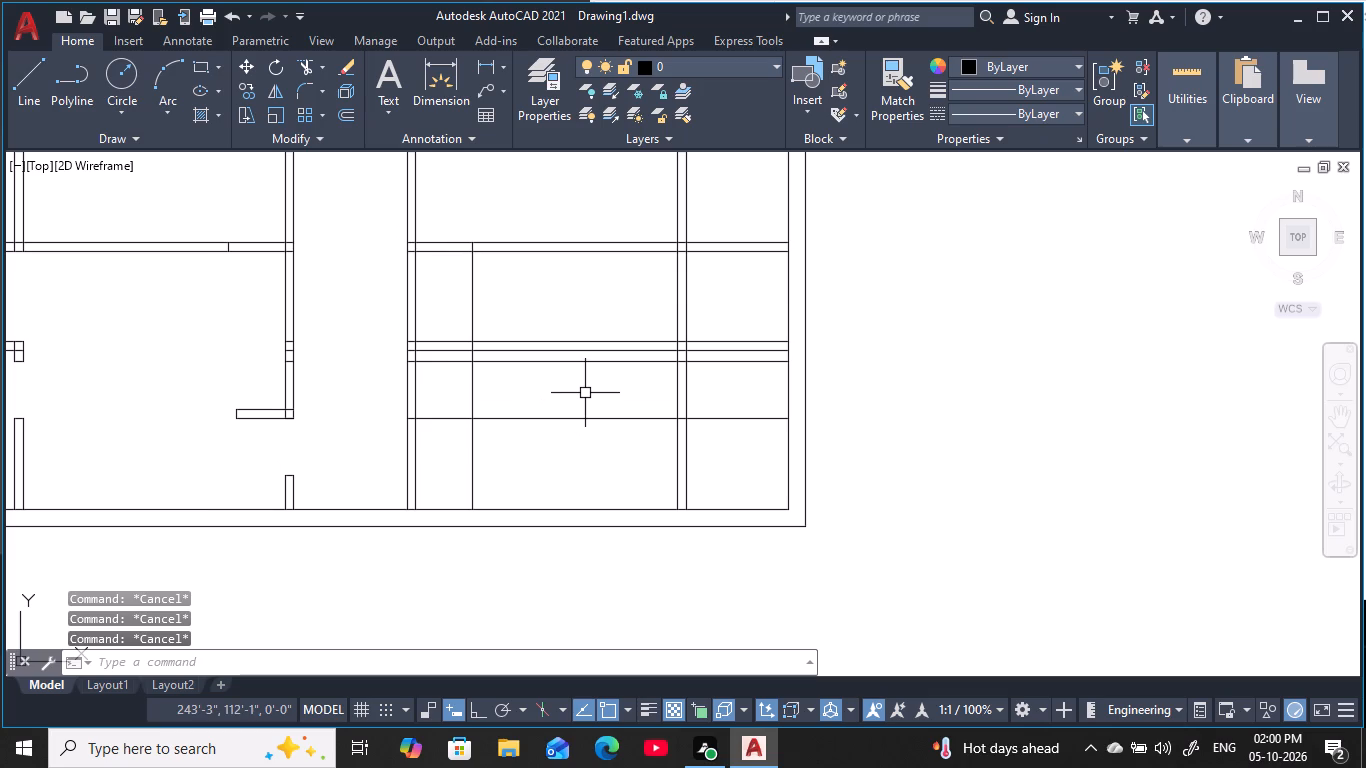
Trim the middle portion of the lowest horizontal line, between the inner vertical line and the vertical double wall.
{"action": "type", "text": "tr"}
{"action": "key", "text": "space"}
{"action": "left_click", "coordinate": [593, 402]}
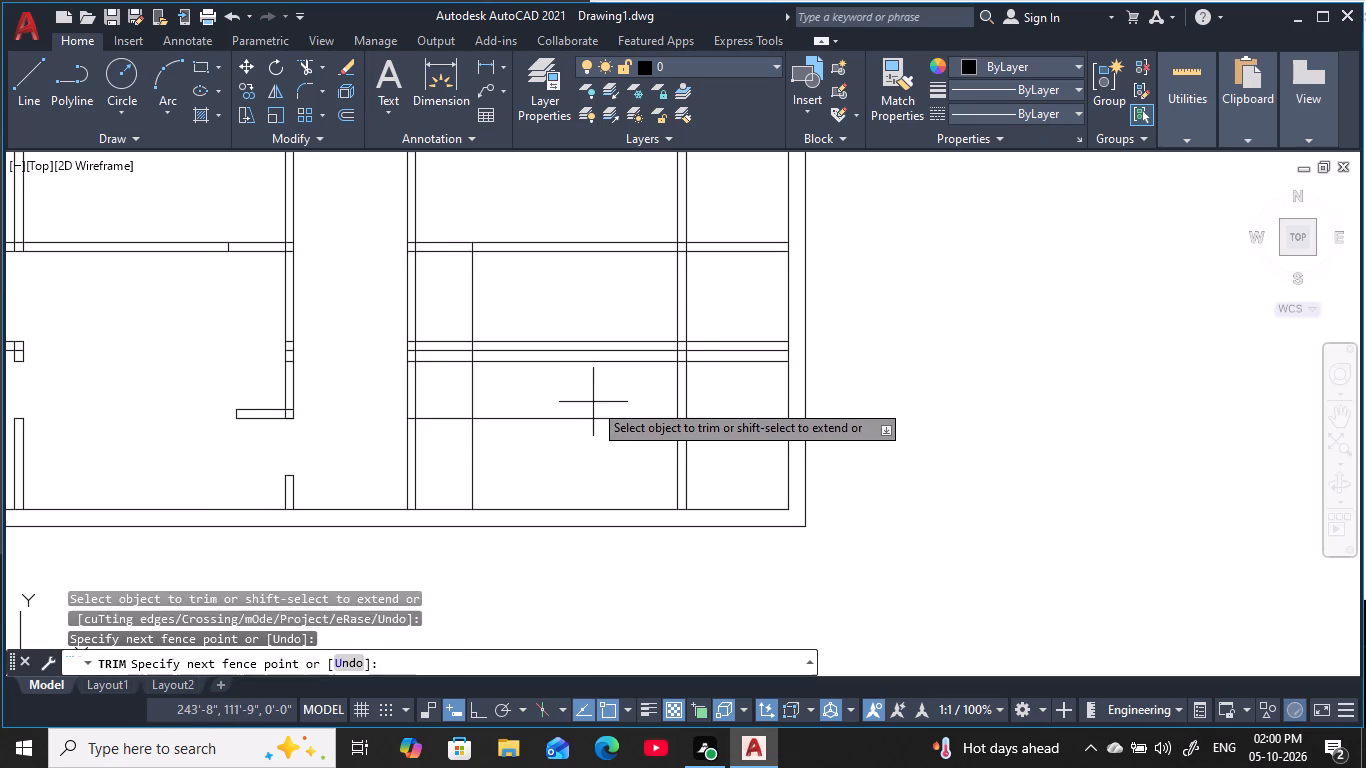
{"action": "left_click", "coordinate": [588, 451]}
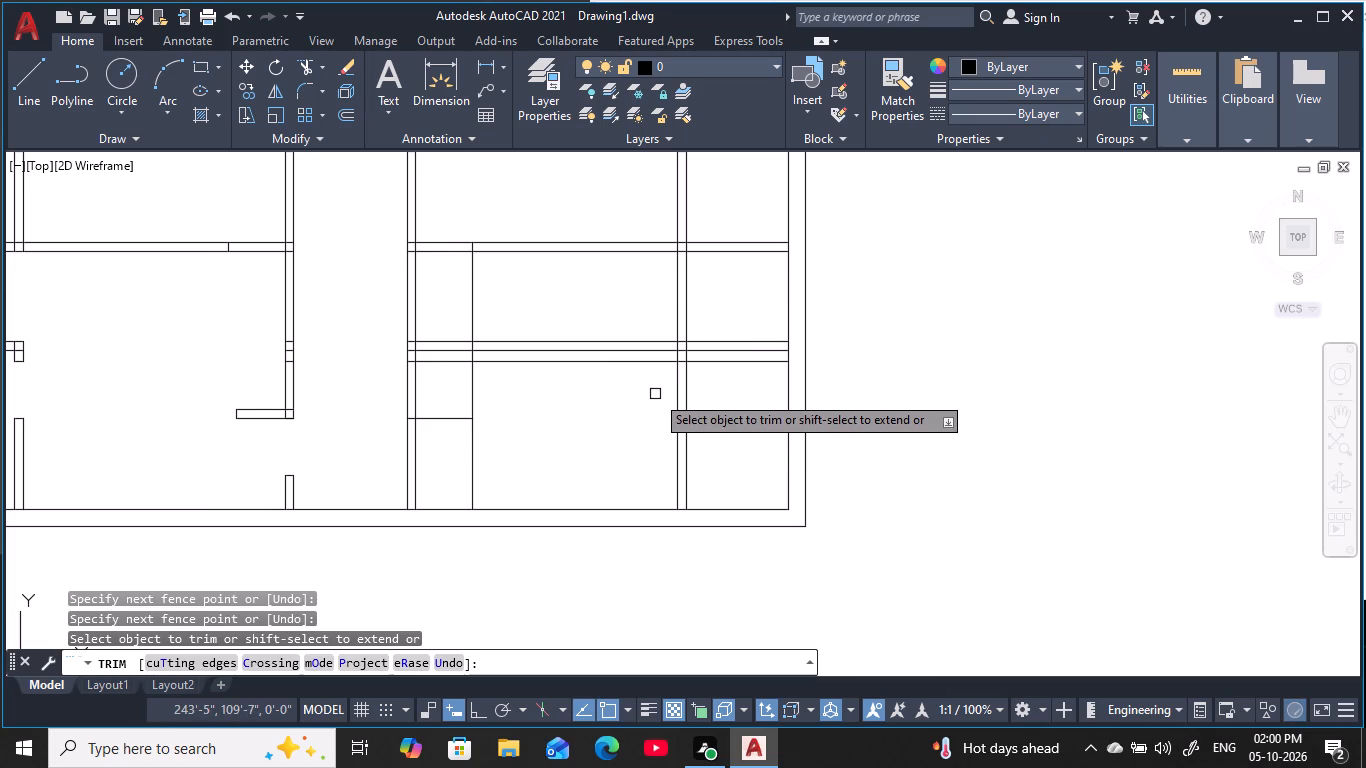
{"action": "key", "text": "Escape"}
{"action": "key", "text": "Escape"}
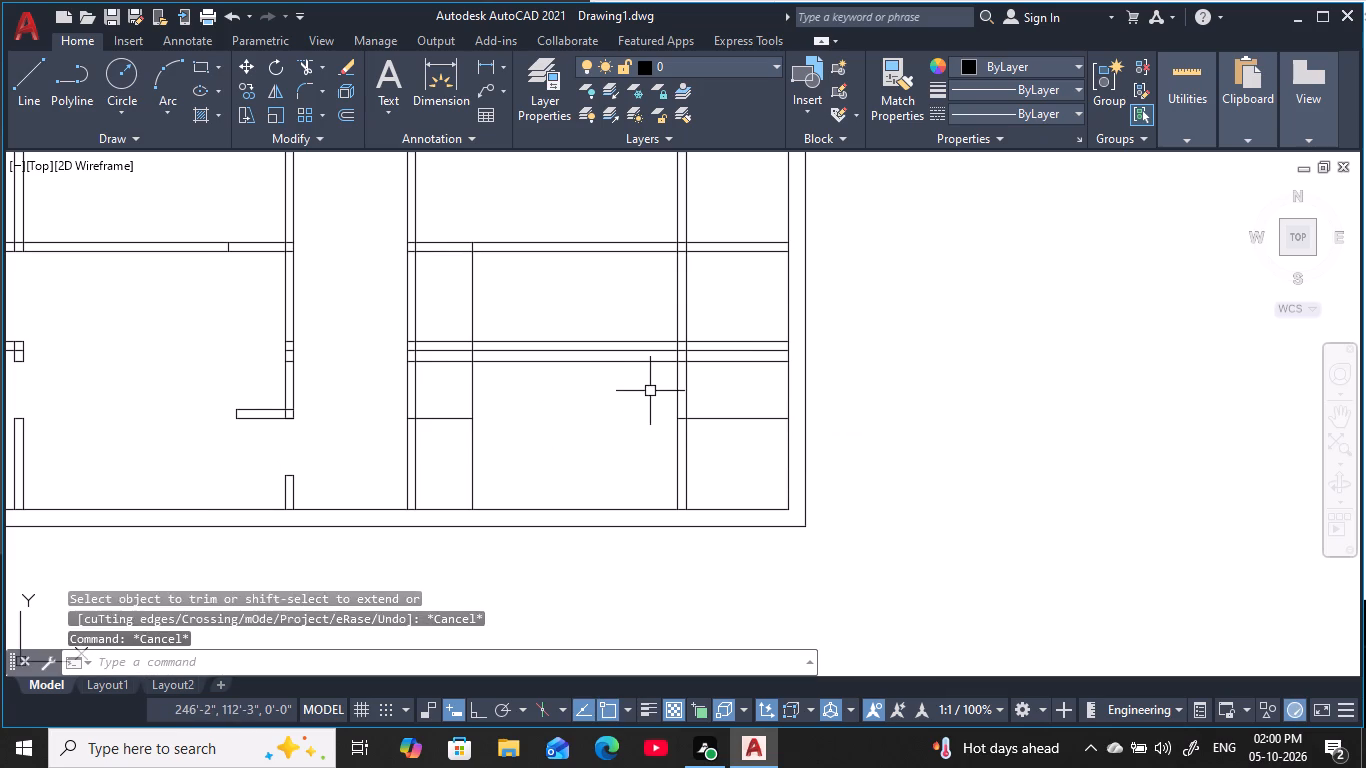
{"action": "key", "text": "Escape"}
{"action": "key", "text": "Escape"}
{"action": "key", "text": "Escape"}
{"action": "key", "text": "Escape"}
Erase the three closely spaced horizontal lines crossing the middle of the lower-right rooms.
{"action": "middle_click_drag", "start_coordinate": [631, 394], "coordinate": [647, 470]}
{"action": "key", "text": "Escape"}
{"action": "key", "text": "Escape"}
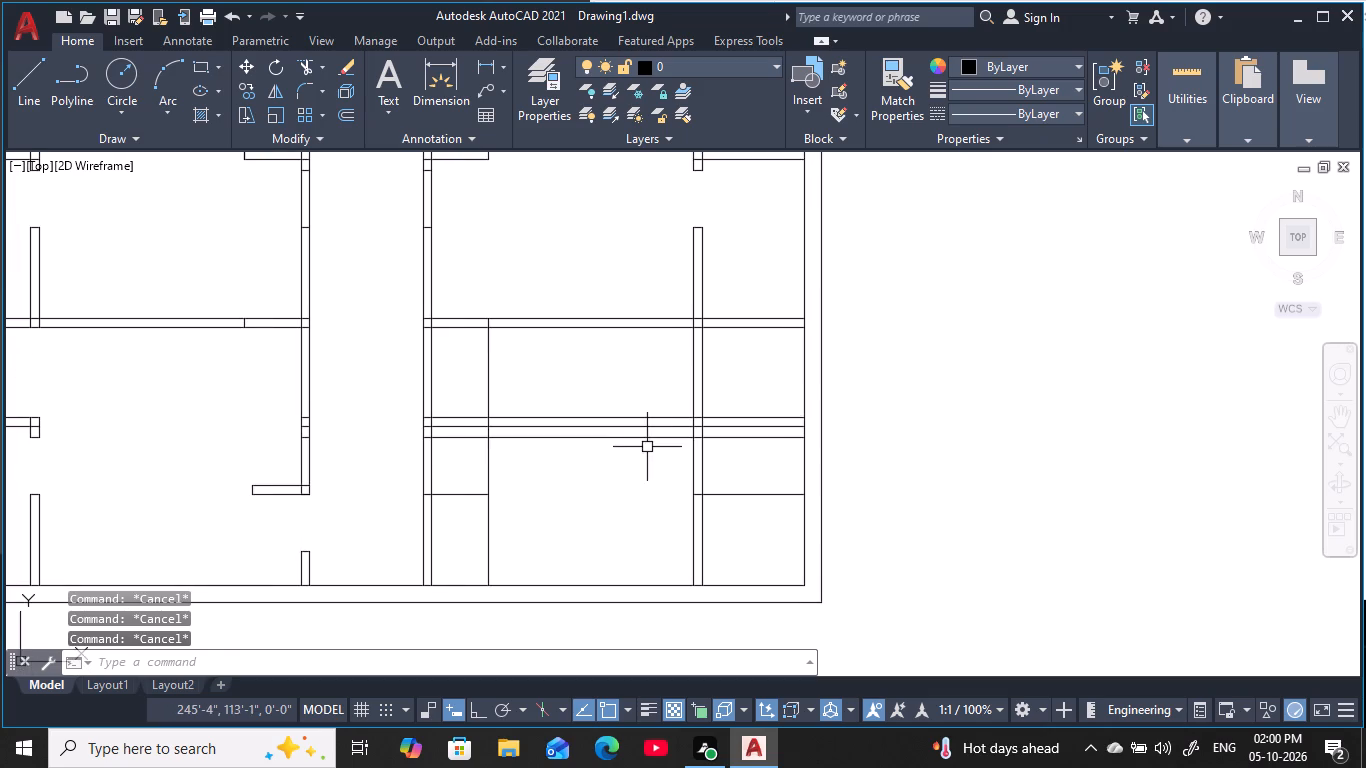
{"action": "key", "text": "Escape"}
{"action": "key", "text": "Escape"}
{"action": "left_click", "coordinate": [642, 486]}
{"action": "left_click", "coordinate": [578, 377]}
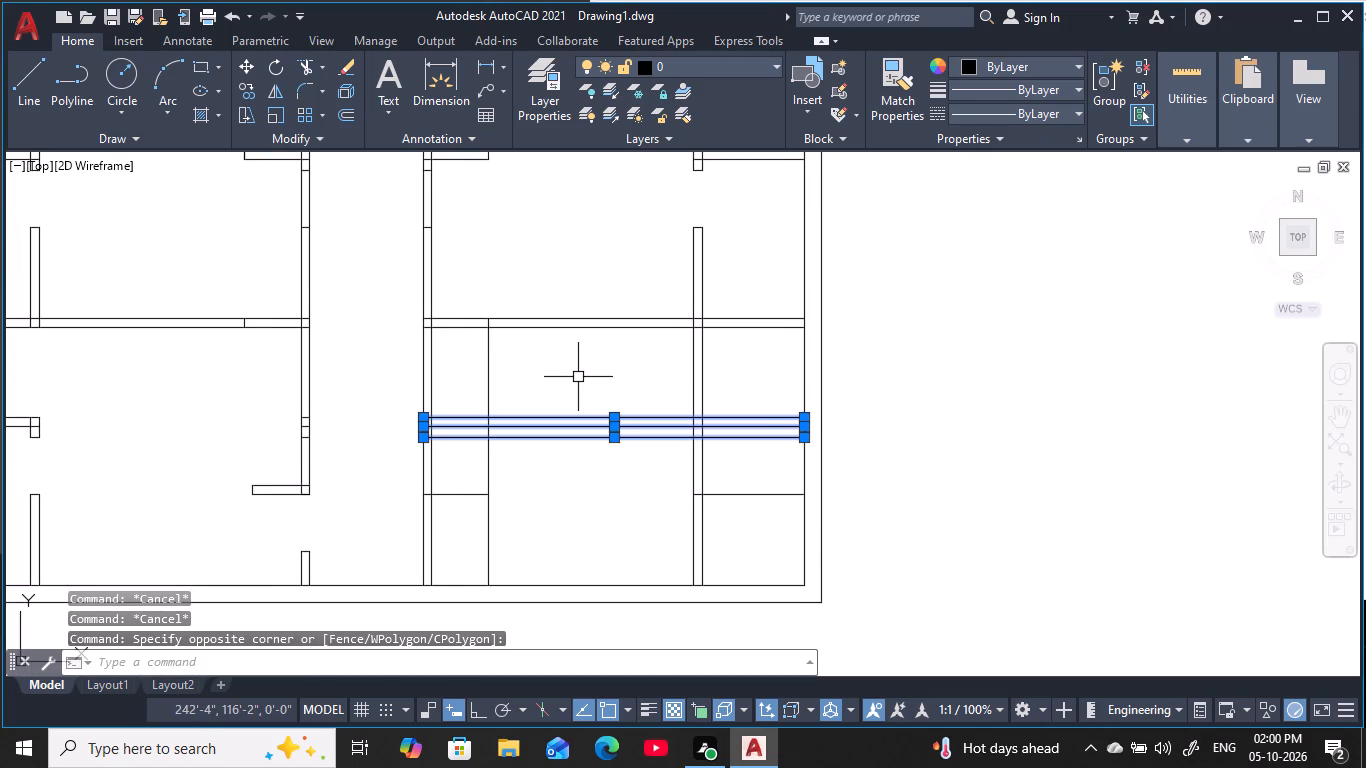
{"action": "left_click", "coordinate": [578, 377]}
{"action": "key", "text": "Delete"}
{"action": "key", "text": "Escape"}
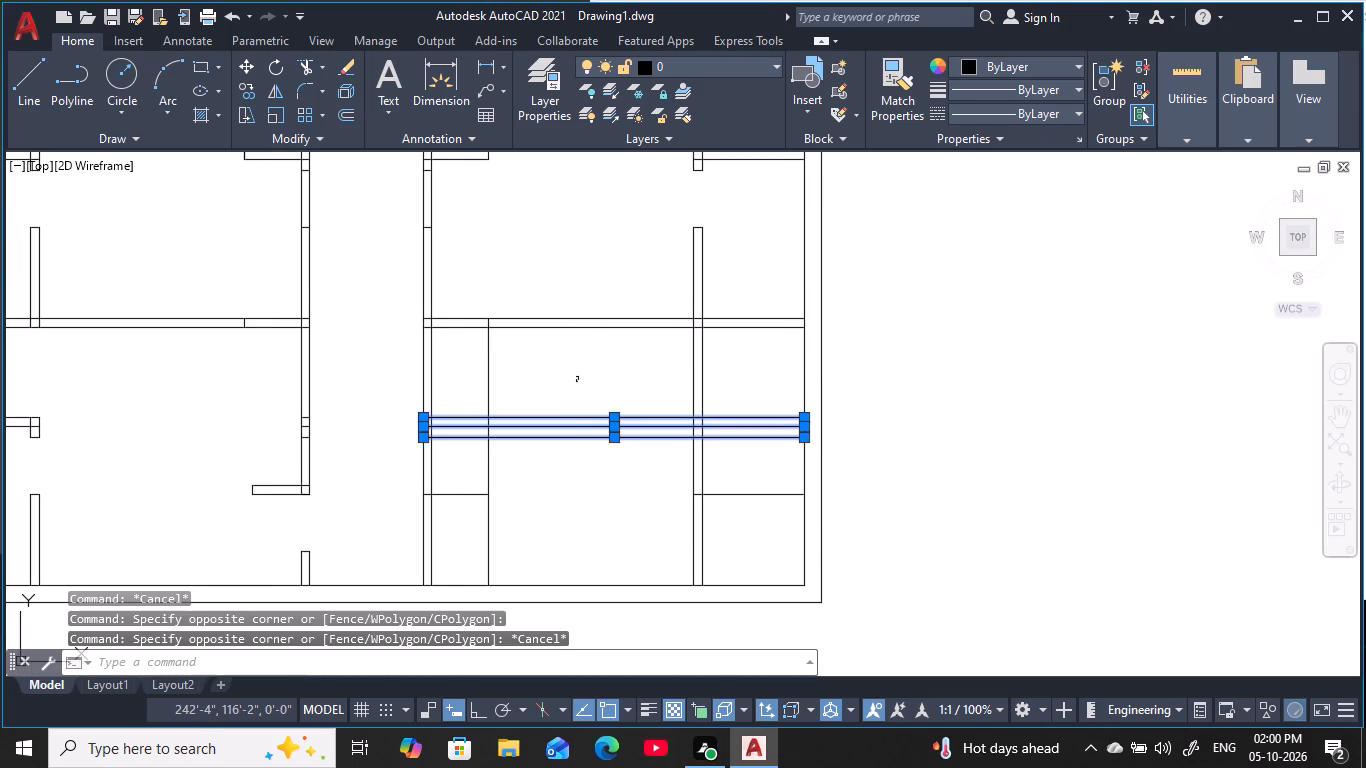
{"action": "key", "text": "Delete"}
Erase the inner vertical line and the short horizontal line beside the corridor wall in the lower-right room.
{"action": "scroll", "coordinate": [590, 418], "scroll_direction": "down", "scroll_amount": 2}
{"action": "middle_click_drag", "start_coordinate": [591, 423], "coordinate": [592, 415]}
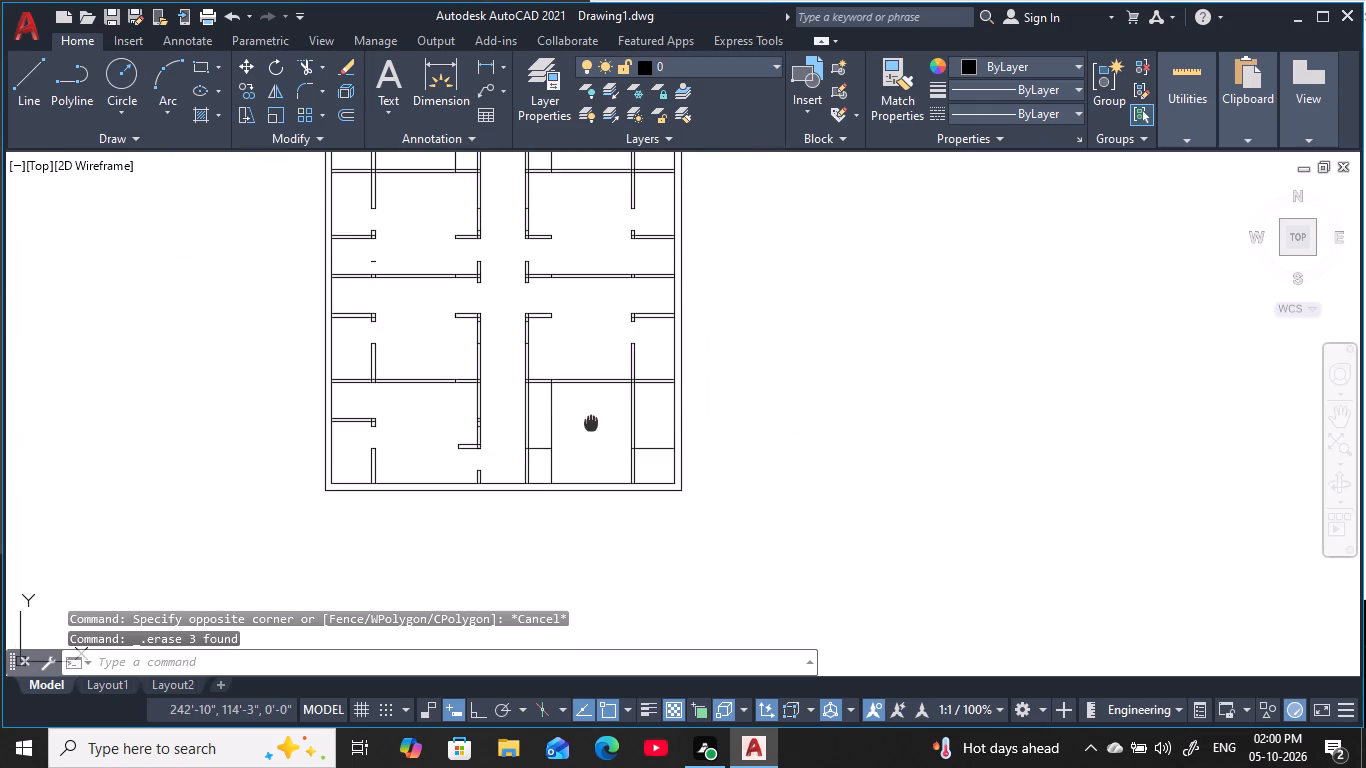
{"action": "middle_click_drag", "start_coordinate": [592, 415], "coordinate": [591, 397]}
{"action": "key", "text": "Escape"}
{"action": "scroll", "coordinate": [575, 403], "scroll_direction": "up", "scroll_amount": 2}
{"action": "key", "text": "Escape"}
{"action": "middle_click_drag", "start_coordinate": [563, 414], "coordinate": [585, 369]}
{"action": "key", "text": "Escape"}
{"action": "key", "text": "Escape"}
{"action": "left_click_drag", "start_coordinate": [575, 497], "coordinate": [573, 494]}
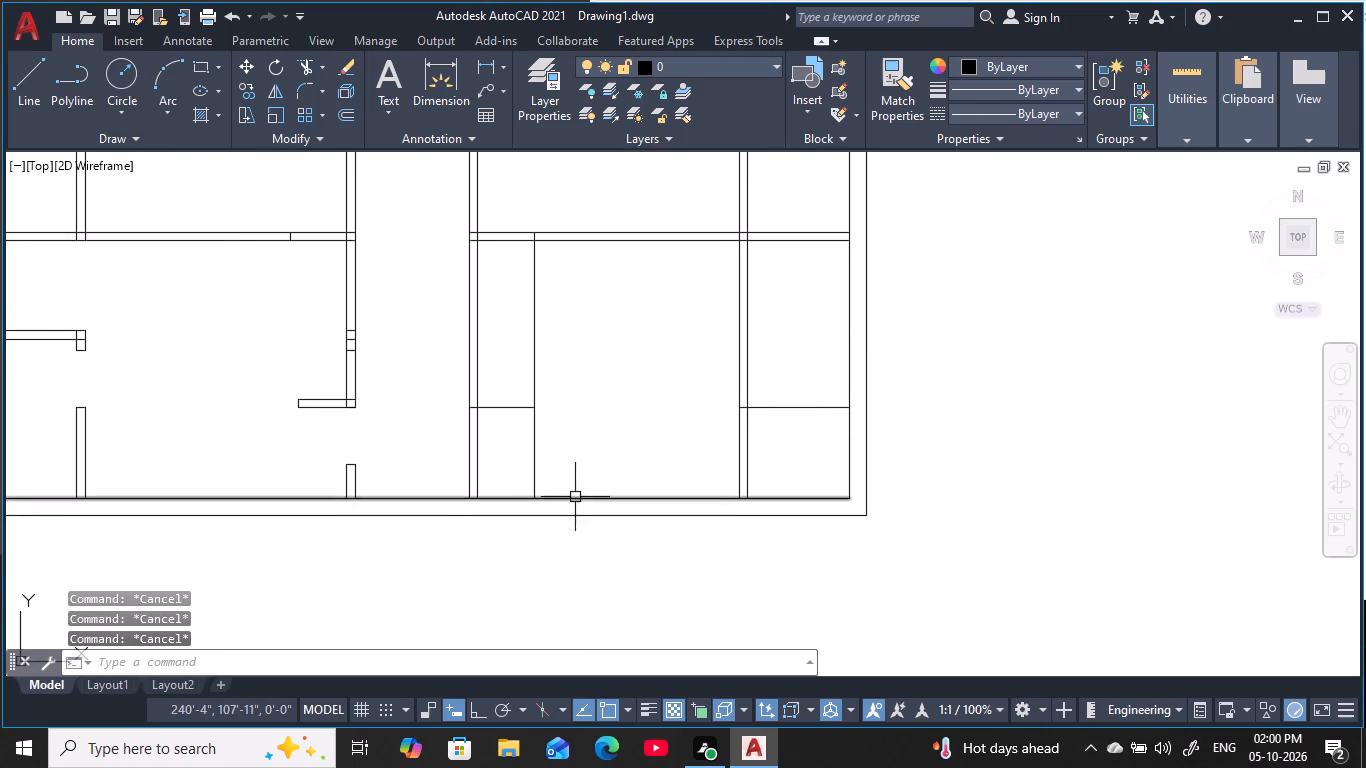
{"action": "left_click_drag", "start_coordinate": [573, 494], "coordinate": [559, 472]}
{"action": "key", "text": "Escape"}
{"action": "key", "text": "Escape"}
{"action": "left_click", "coordinate": [575, 460]}
{"action": "left_click", "coordinate": [510, 379]}
{"action": "key", "text": "Delete"}
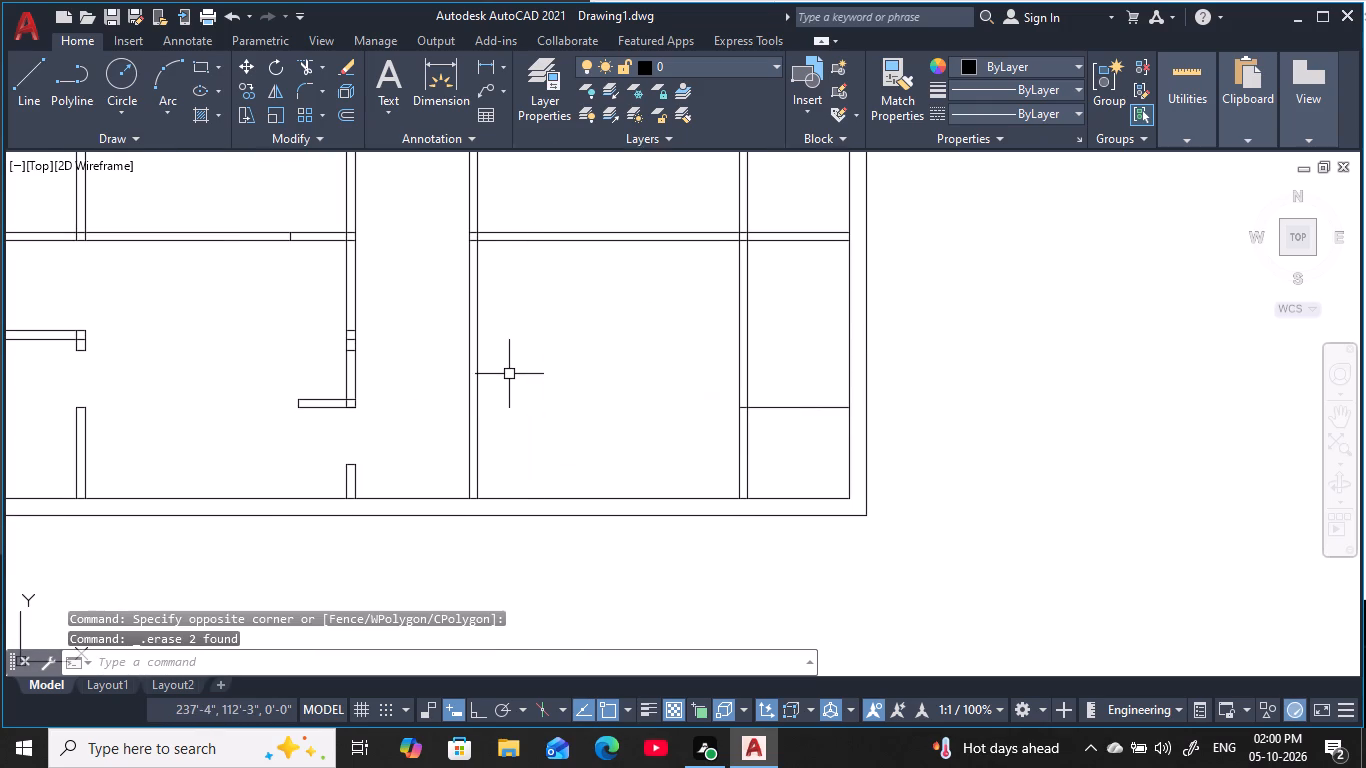
Trim away the vertical double wall and the remaining short horizontal line below the horizontal wall in the lower-right room.
{"action": "left_click", "coordinate": [785, 446]}
{"action": "left_click", "coordinate": [693, 366]}
{"action": "key", "text": "Escape"}
{"action": "key", "text": "Escape"}
{"action": "key", "text": "Escape"}
{"action": "key", "text": "Escape"}
{"action": "key", "text": "Escape"}
{"action": "key", "text": "Escape"}
{"action": "key", "text": "Escape"}
{"action": "key", "text": "Escape"}
{"action": "key", "text": "Escape"}
{"action": "key", "text": "Escape"}
{"action": "key", "text": "Escape"}
{"action": "key", "text": "Escape"}
{"action": "key", "text": "Escape"}
{"action": "key", "text": "Escape"}
{"action": "key", "text": "Escape"}
{"action": "key", "text": "Escape"}
{"action": "key", "text": "Escape"}
{"action": "key", "text": "Escape"}
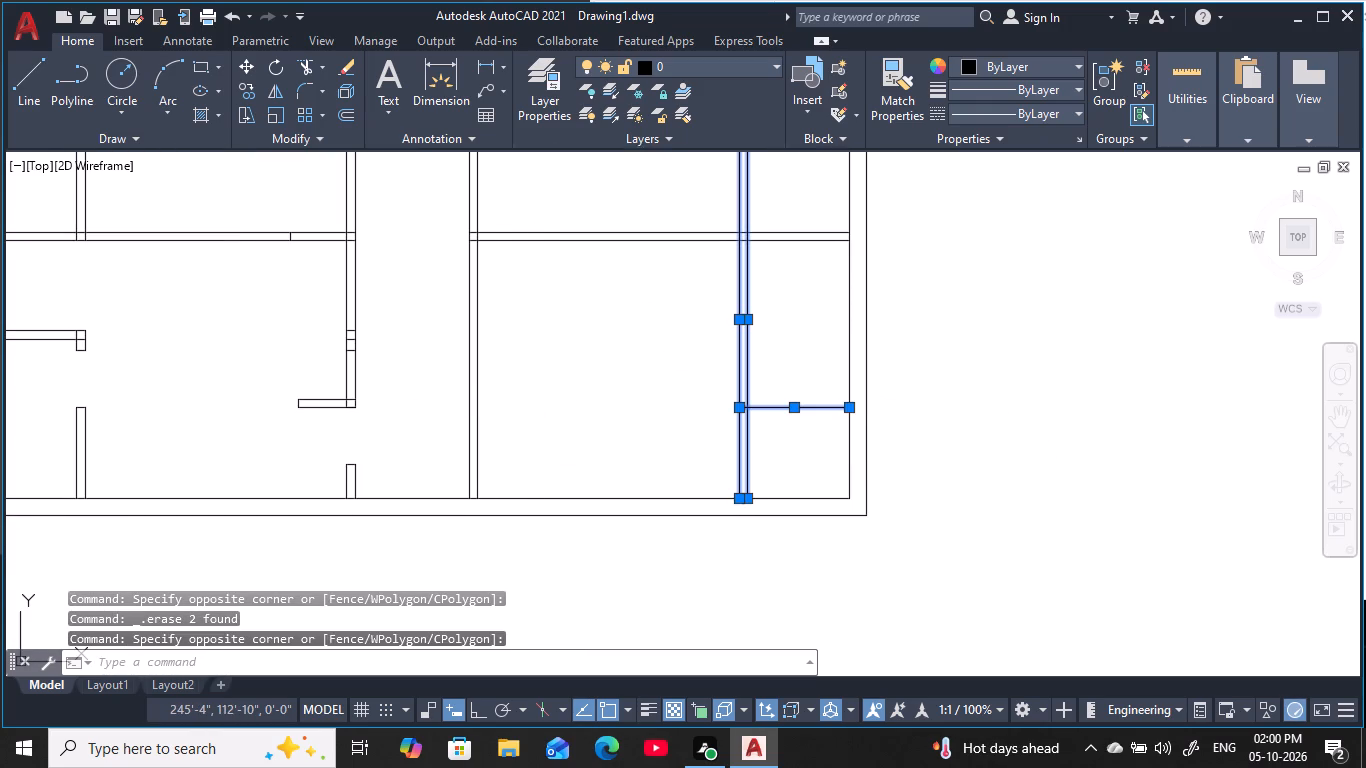
{"action": "key", "text": "t"}
{"action": "key", "text": "r"}
{"action": "key", "text": "space"}
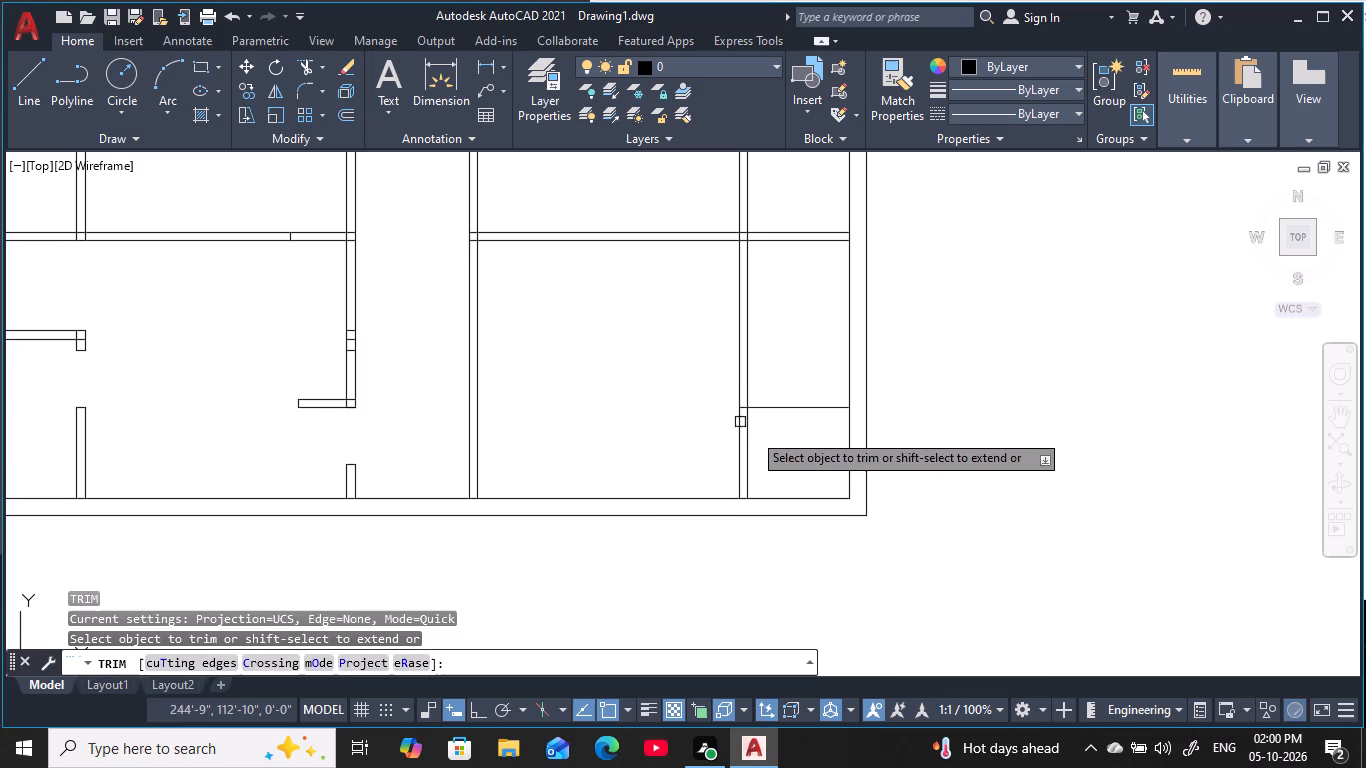
{"action": "left_click_drag", "start_coordinate": [803, 447], "coordinate": [791, 427]}
{"action": "left_click", "coordinate": [624, 324]}
{"action": "left_click", "coordinate": [791, 426]}
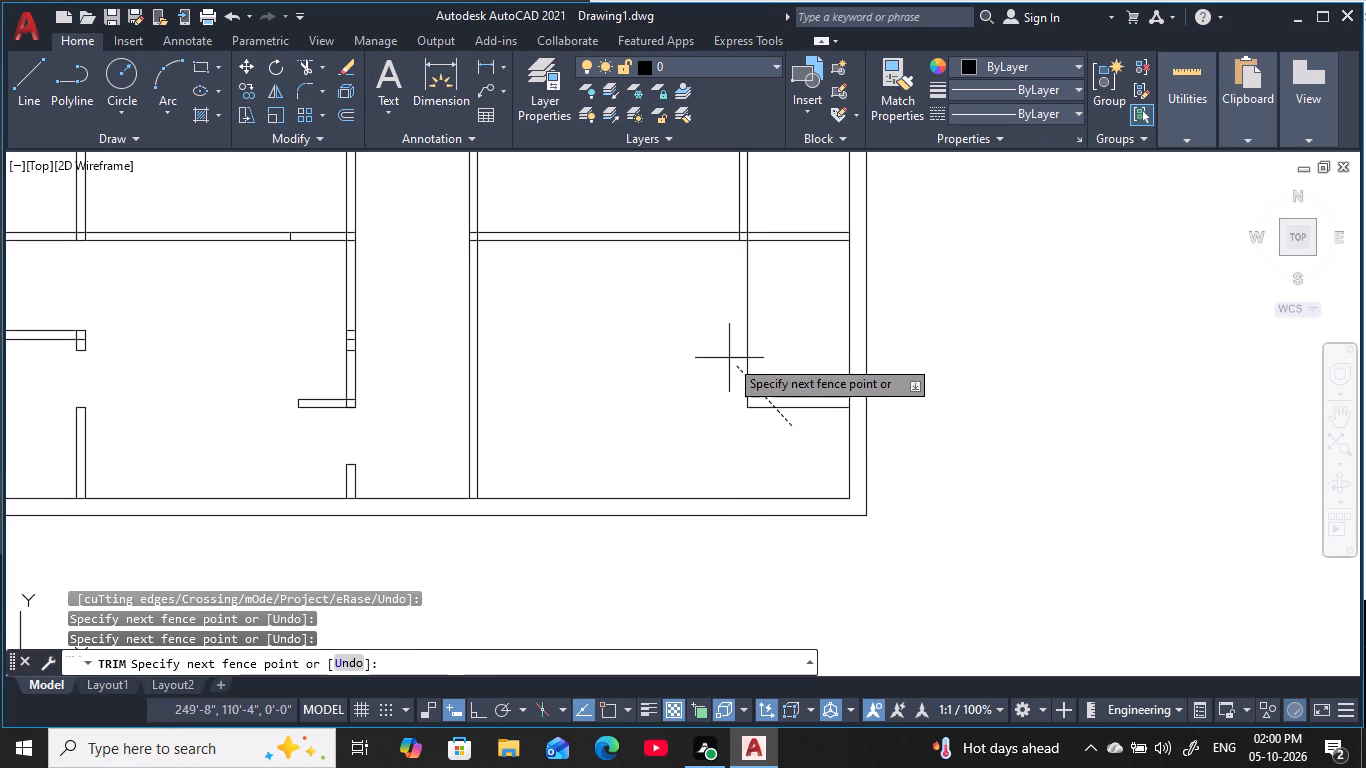
{"action": "left_click", "coordinate": [716, 344]}
{"action": "scroll", "coordinate": [716, 354], "scroll_direction": "down", "scroll_amount": 1}
{"action": "middle_click_drag", "start_coordinate": [717, 354], "coordinate": [788, 446]}
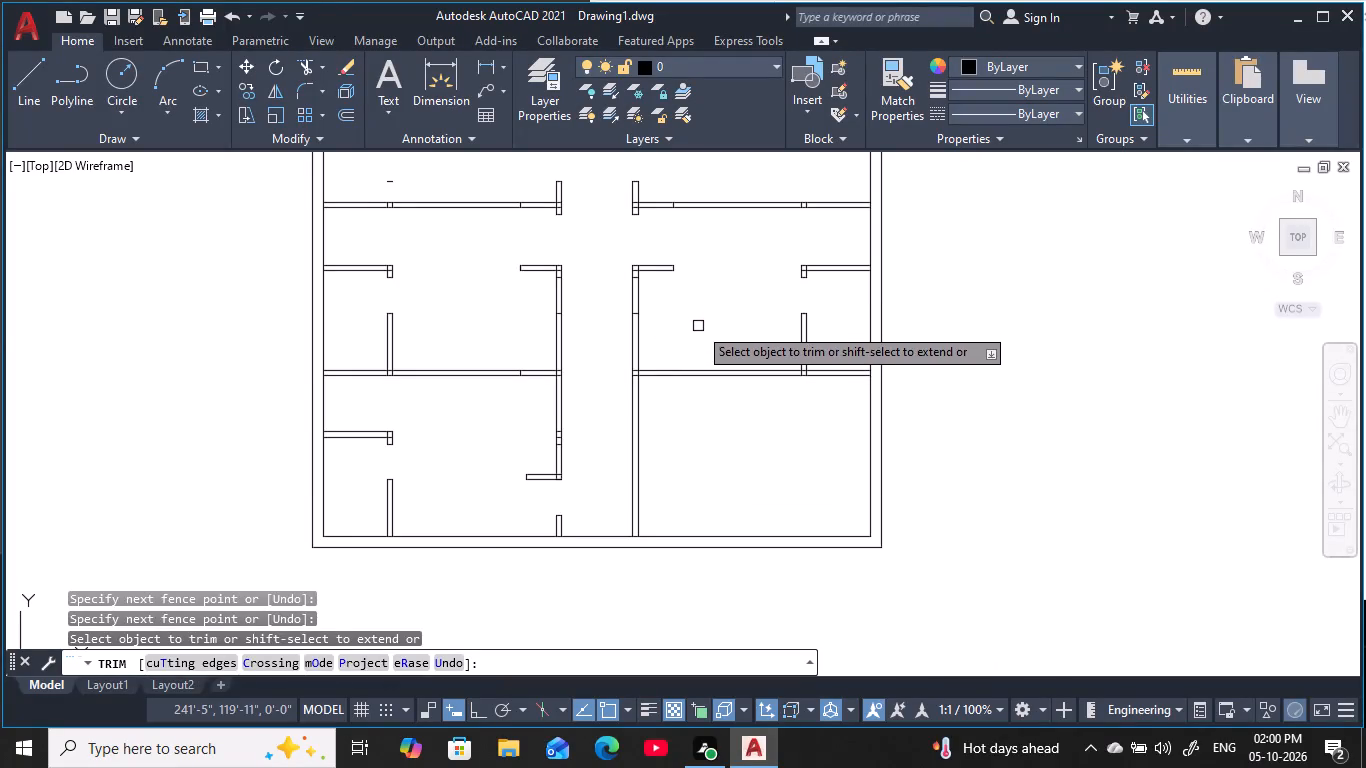
{"action": "key", "text": "Escape"}
{"action": "key", "text": "Escape"}
{"action": "key", "text": "Escape"}
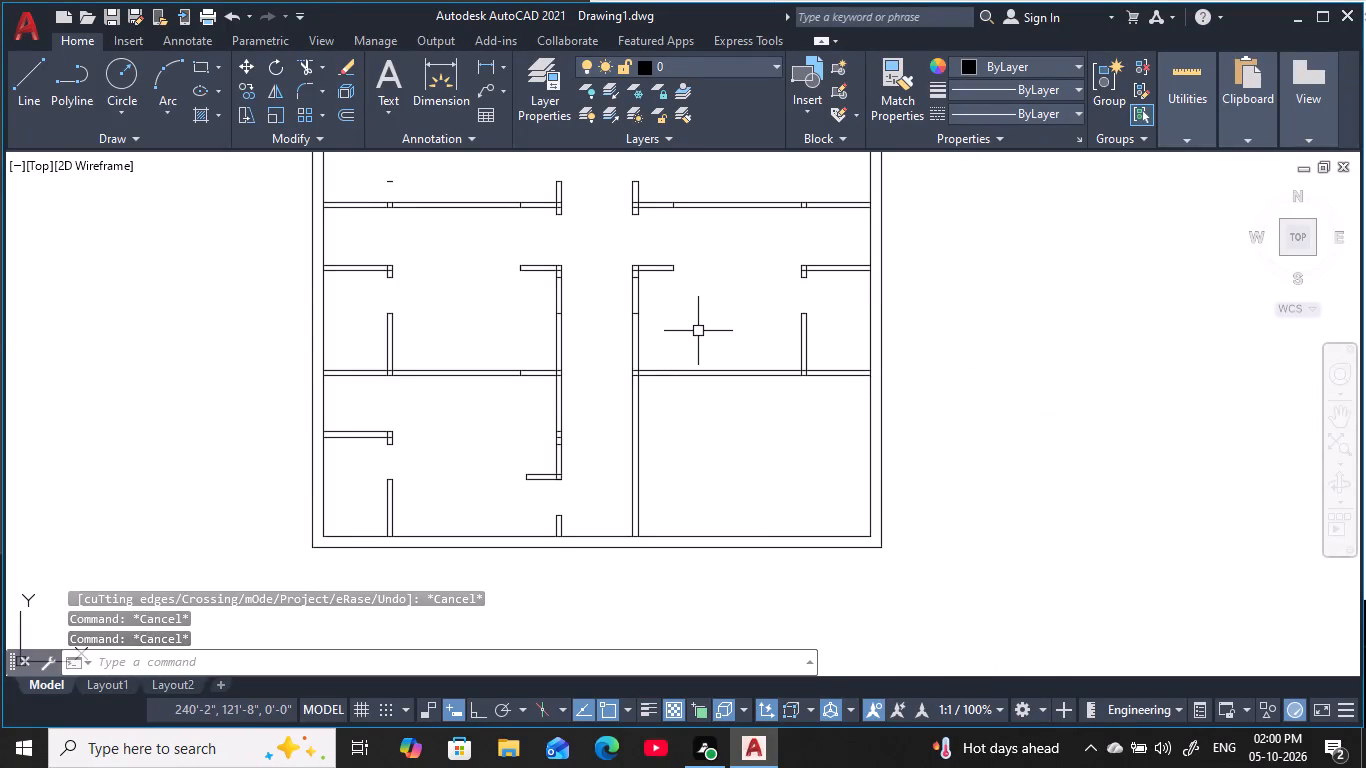
{"action": "key", "text": "Escape"}
{"action": "key", "text": "Escape"}
{"action": "key", "text": "Escape"}
{"action": "key", "text": "Escape"}
{"action": "key", "text": "Escape"}
{"action": "key", "text": "Escape"}
{"action": "key", "text": "Escape"}
{"action": "key", "text": "Escape"}
{"action": "key", "text": "Escape"}
{"action": "key", "text": "Escape"}
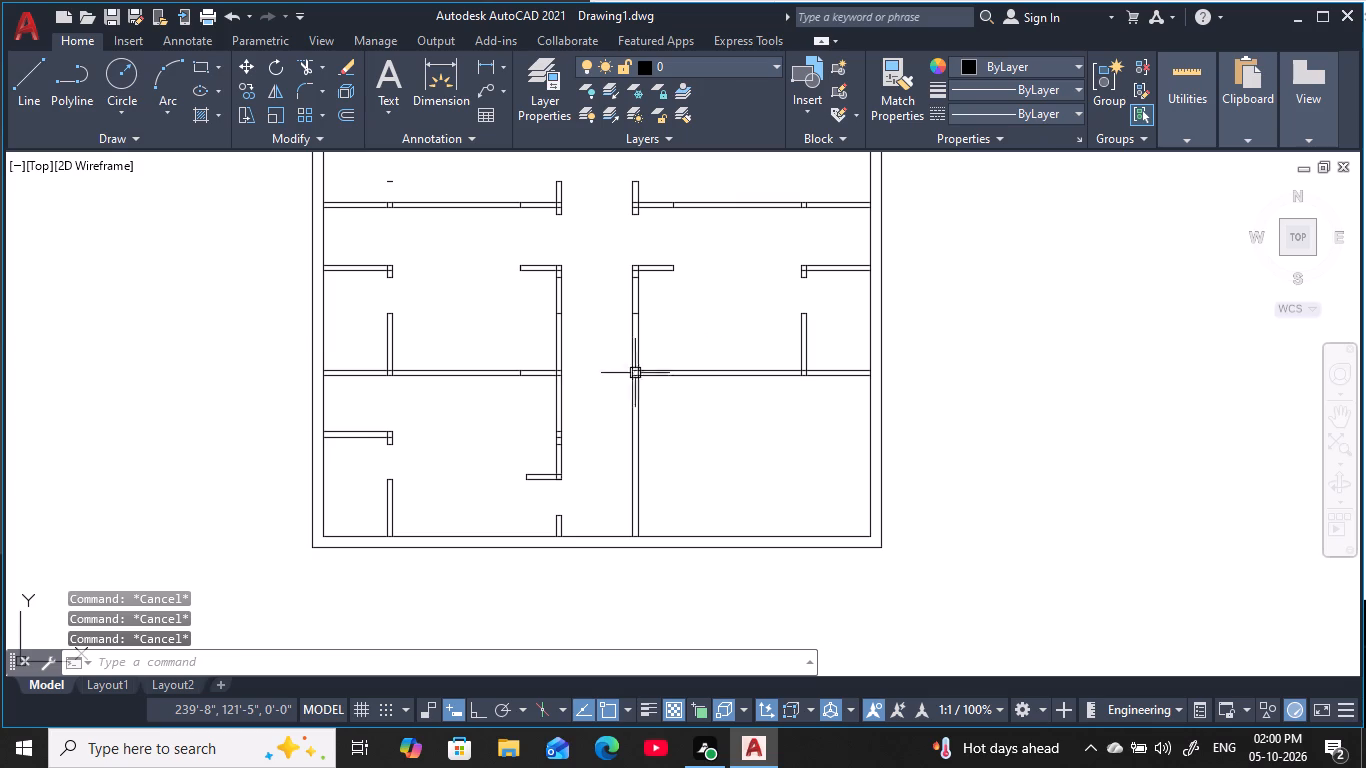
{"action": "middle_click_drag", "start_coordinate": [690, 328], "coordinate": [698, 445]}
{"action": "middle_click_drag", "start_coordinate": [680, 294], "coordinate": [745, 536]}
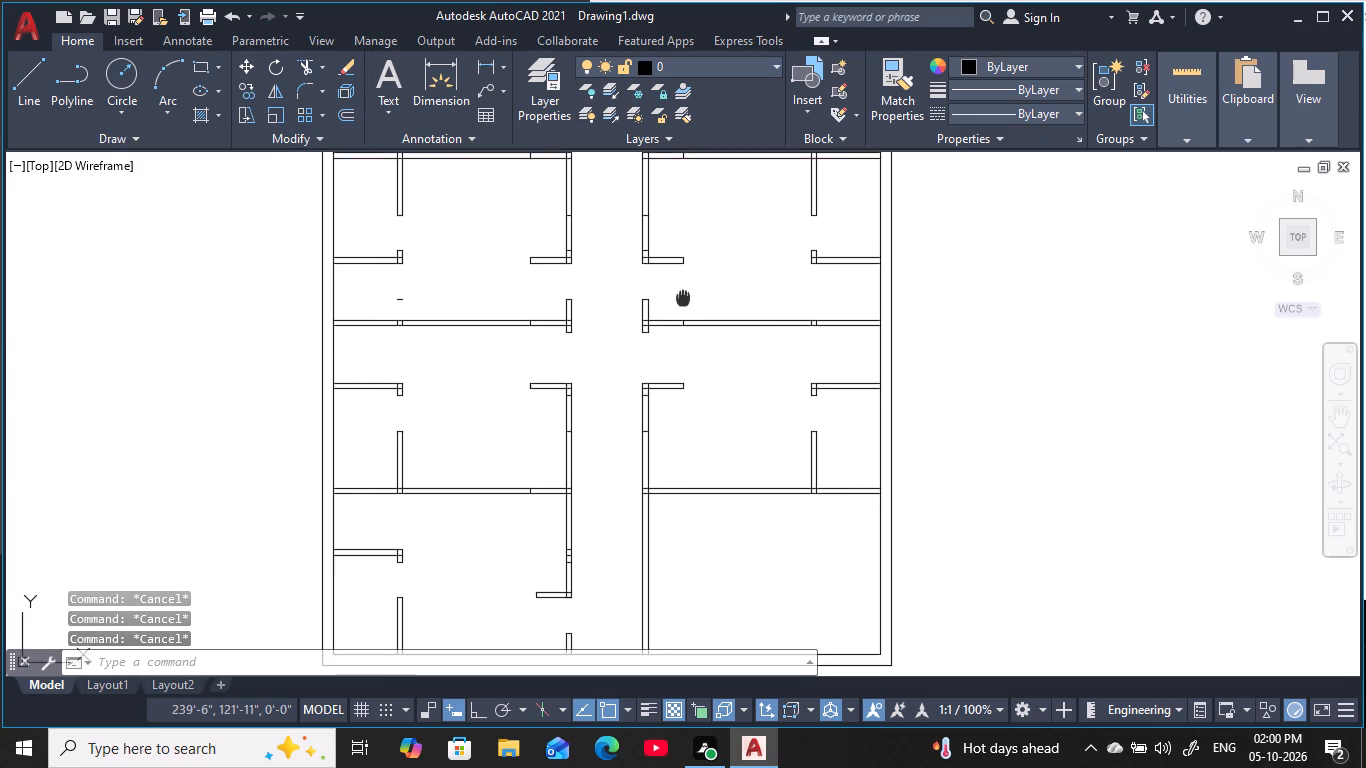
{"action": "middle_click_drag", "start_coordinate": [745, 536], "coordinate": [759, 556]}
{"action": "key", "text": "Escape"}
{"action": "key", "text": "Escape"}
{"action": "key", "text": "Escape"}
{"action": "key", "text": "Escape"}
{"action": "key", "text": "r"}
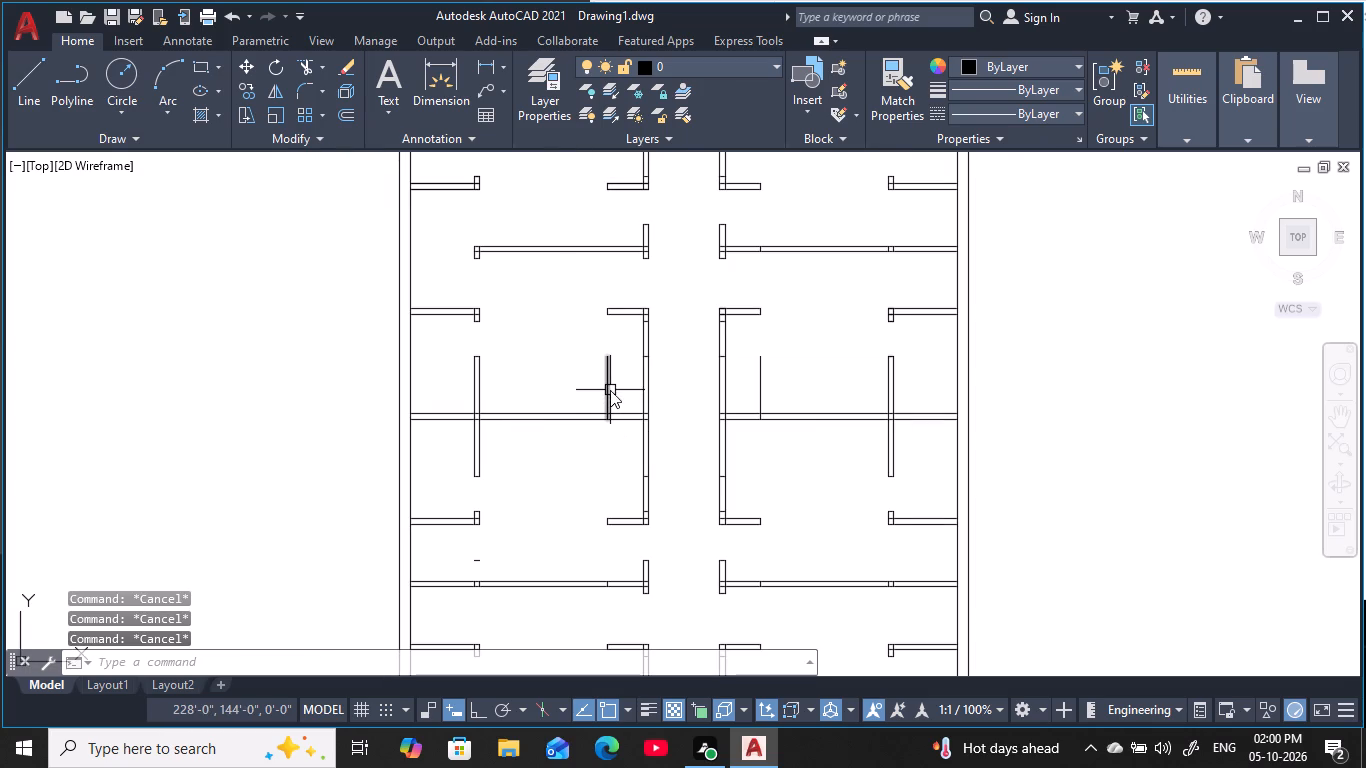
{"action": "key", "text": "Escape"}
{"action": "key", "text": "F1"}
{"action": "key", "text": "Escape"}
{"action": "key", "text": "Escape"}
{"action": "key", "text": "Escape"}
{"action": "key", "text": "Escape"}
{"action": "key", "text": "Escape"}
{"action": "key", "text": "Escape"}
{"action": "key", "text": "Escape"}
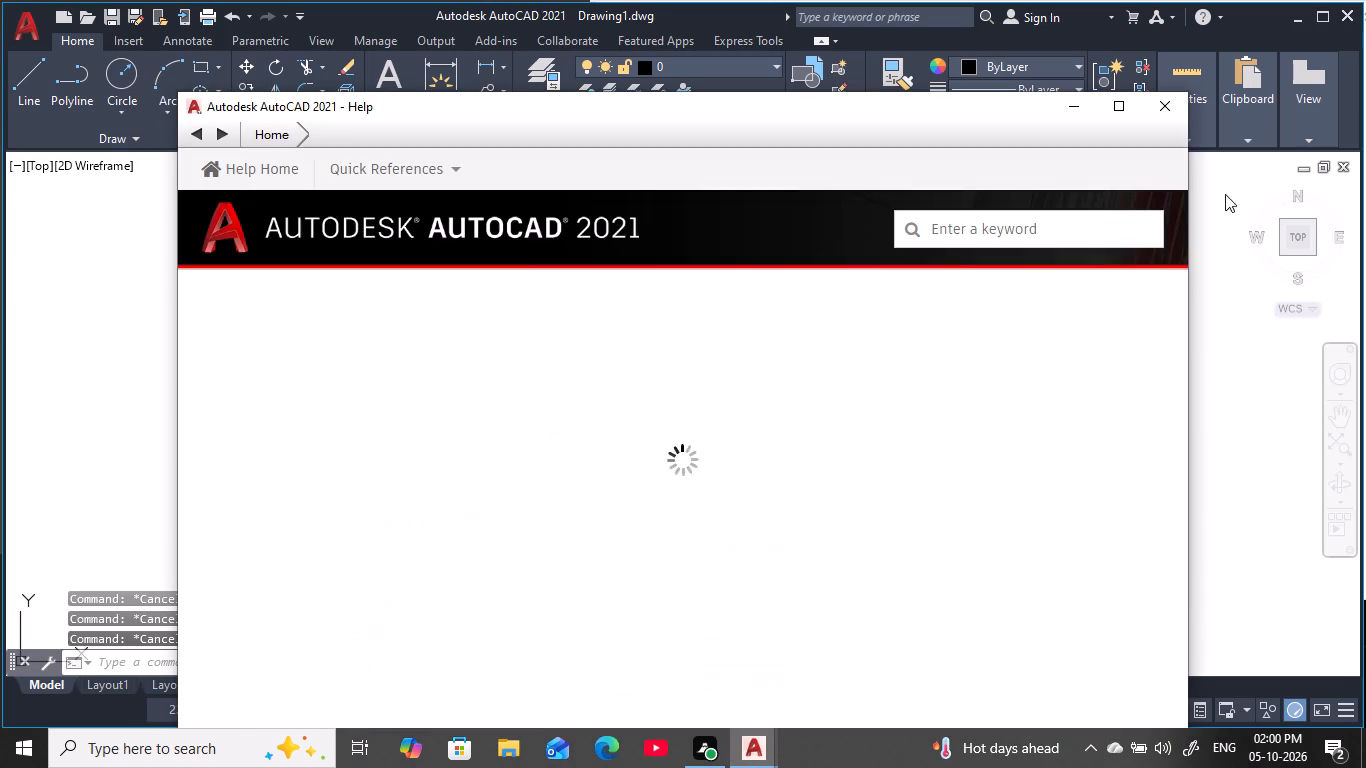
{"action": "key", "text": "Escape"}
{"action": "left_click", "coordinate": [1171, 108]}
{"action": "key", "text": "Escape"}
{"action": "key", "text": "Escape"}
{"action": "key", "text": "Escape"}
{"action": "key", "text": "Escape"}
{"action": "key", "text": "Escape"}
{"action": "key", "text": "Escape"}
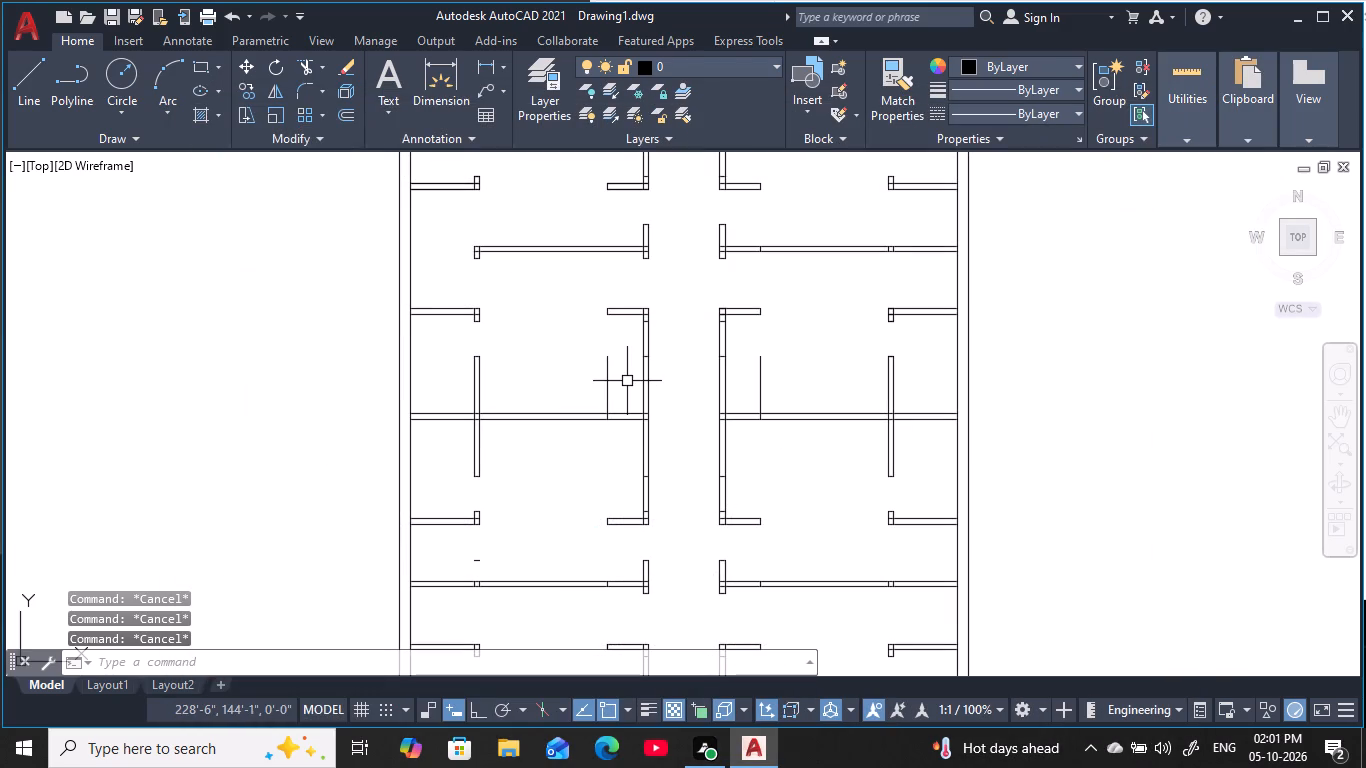
Trim off the two stray vertical lines standing above the horizontal double walls on either side of the central corridor.
{"action": "type", "text": "tr"}
{"action": "key", "text": "space"}
{"action": "left_click", "coordinate": [607, 395]}
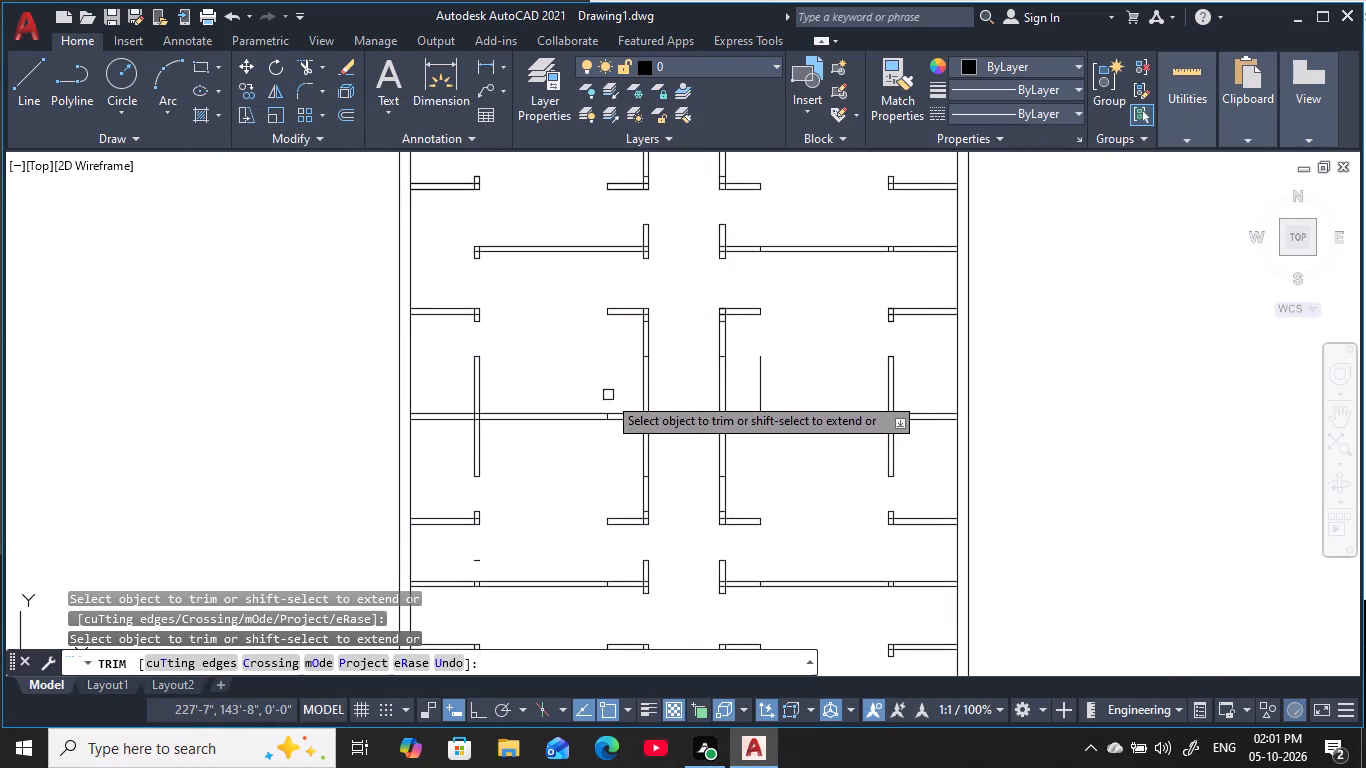
{"action": "left_click", "coordinate": [762, 378]}
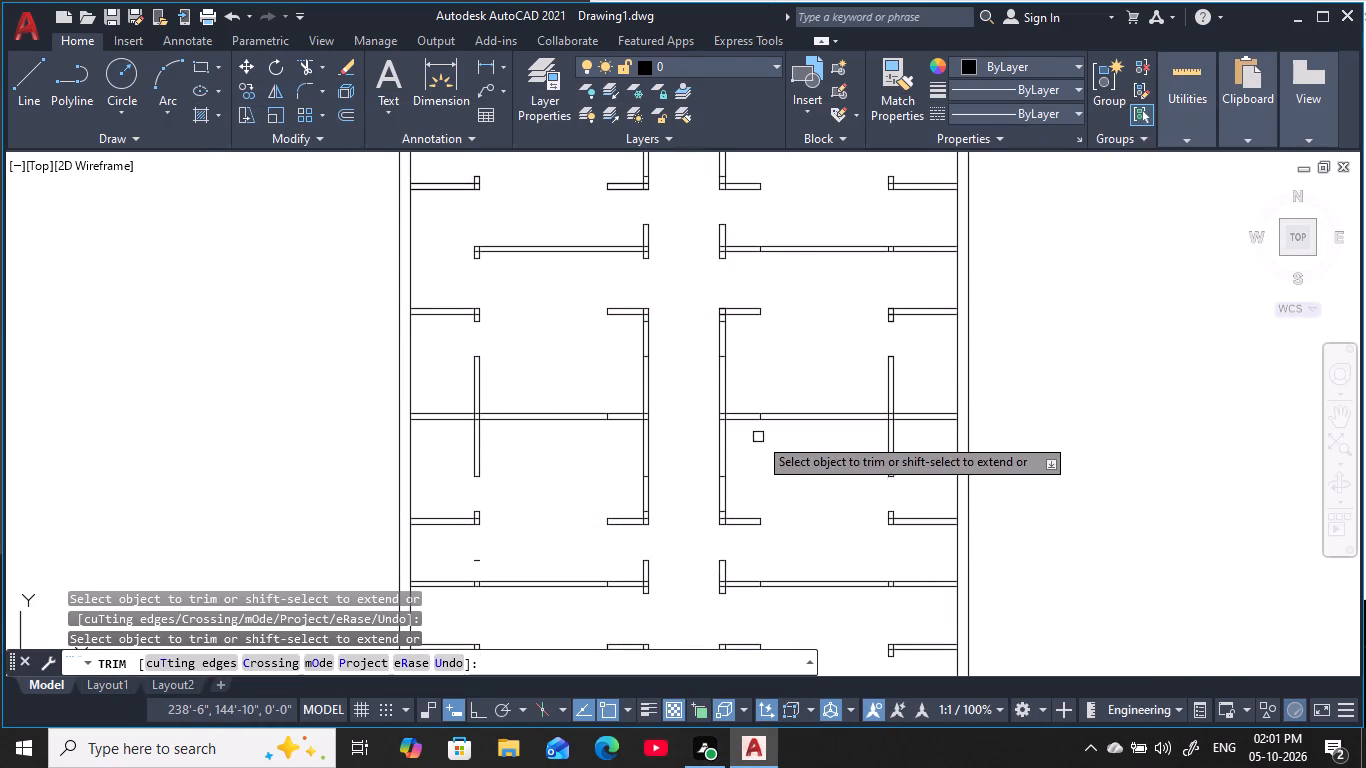
{"action": "scroll", "coordinate": [752, 420], "scroll_direction": "up", "scroll_amount": 3}
{"action": "key", "text": "Escape"}
{"action": "key", "text": "Escape"}
{"action": "key", "text": "Escape"}
{"action": "key", "text": "Escape"}
{"action": "key", "text": "Escape"}
{"action": "key", "text": "Escape"}
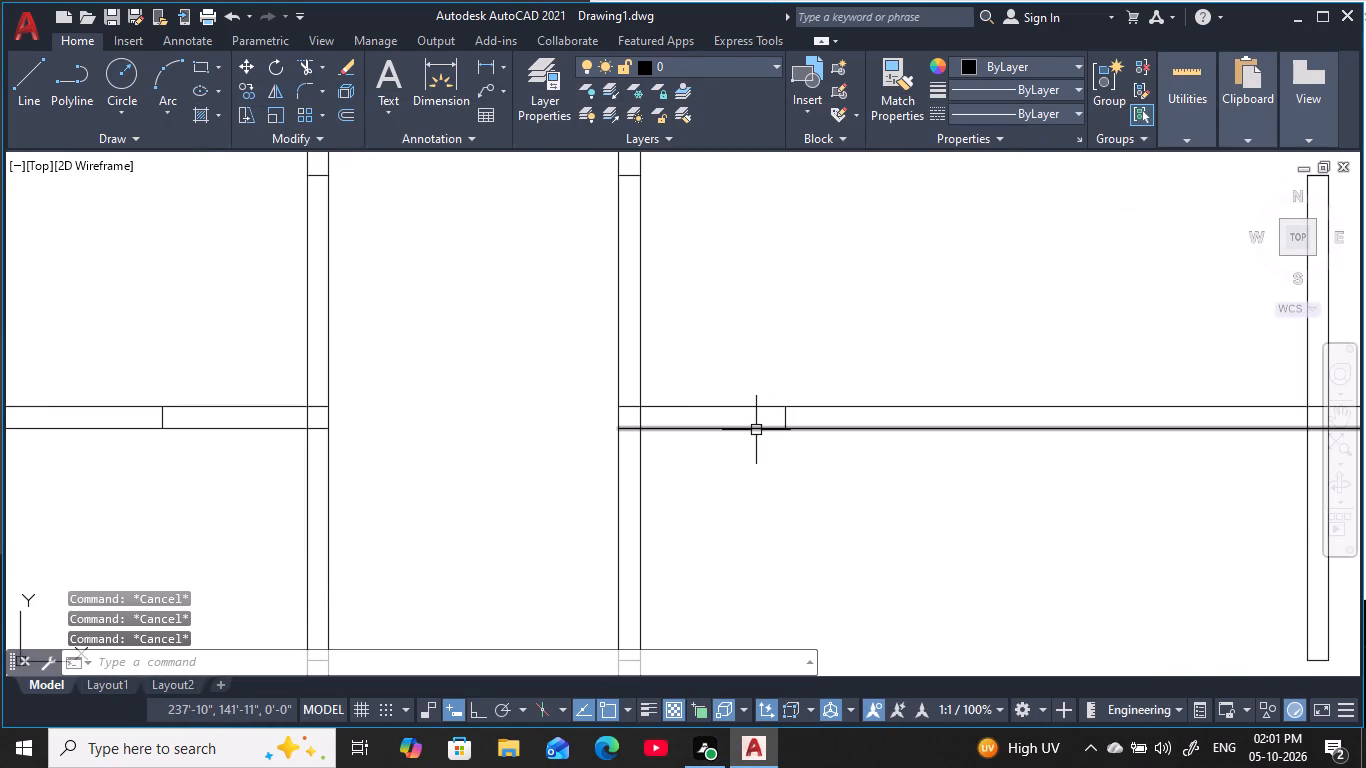
{"action": "key", "text": "Escape"}
{"action": "key", "text": "Escape"}
Erase the short vertical cross lines inside the horizontal double walls on both sides of the central corridor.
{"action": "left_click", "coordinate": [746, 368]}
{"action": "left_click", "coordinate": [860, 485]}
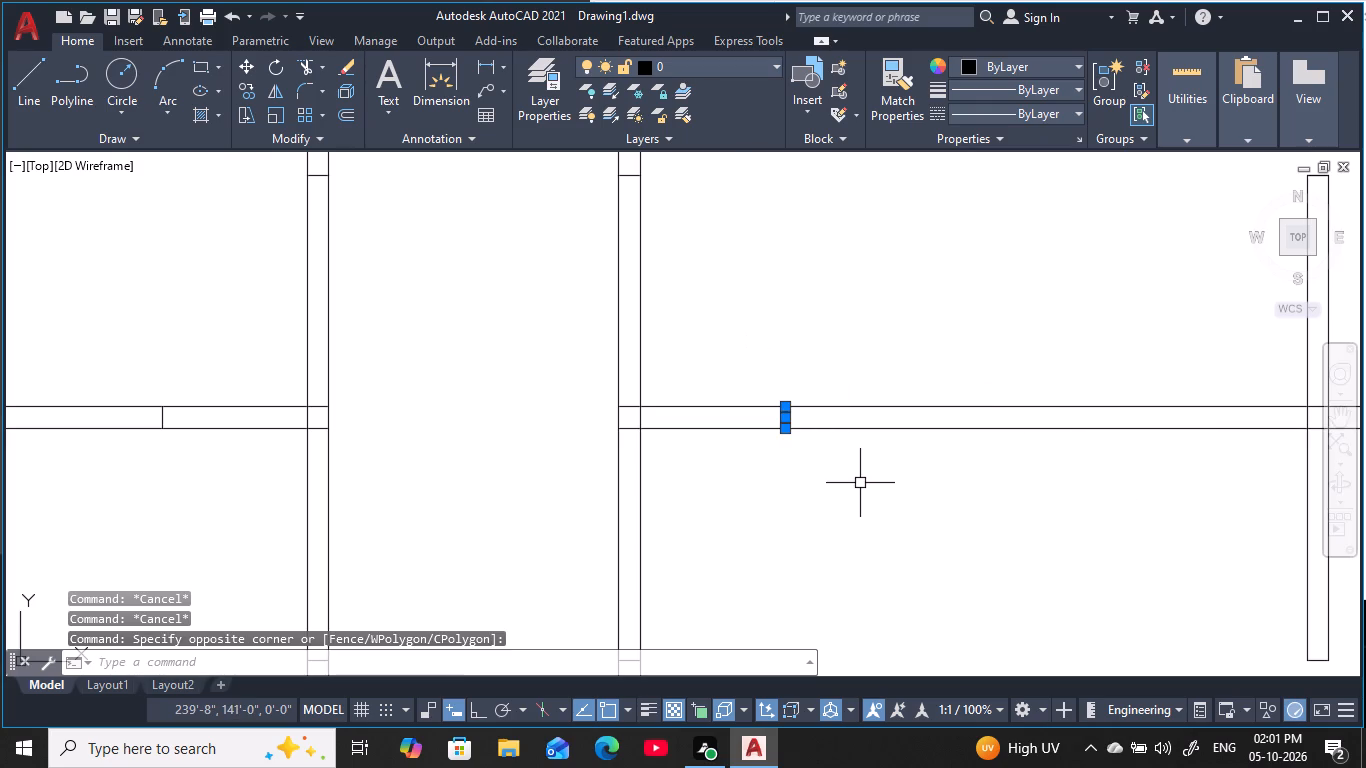
{"action": "key", "text": "e"}
{"action": "key", "text": "space"}
{"action": "scroll", "coordinate": [196, 408], "scroll_direction": "down", "scroll_amount": 1}
{"action": "middle_click_drag", "start_coordinate": [289, 408], "coordinate": [655, 357]}
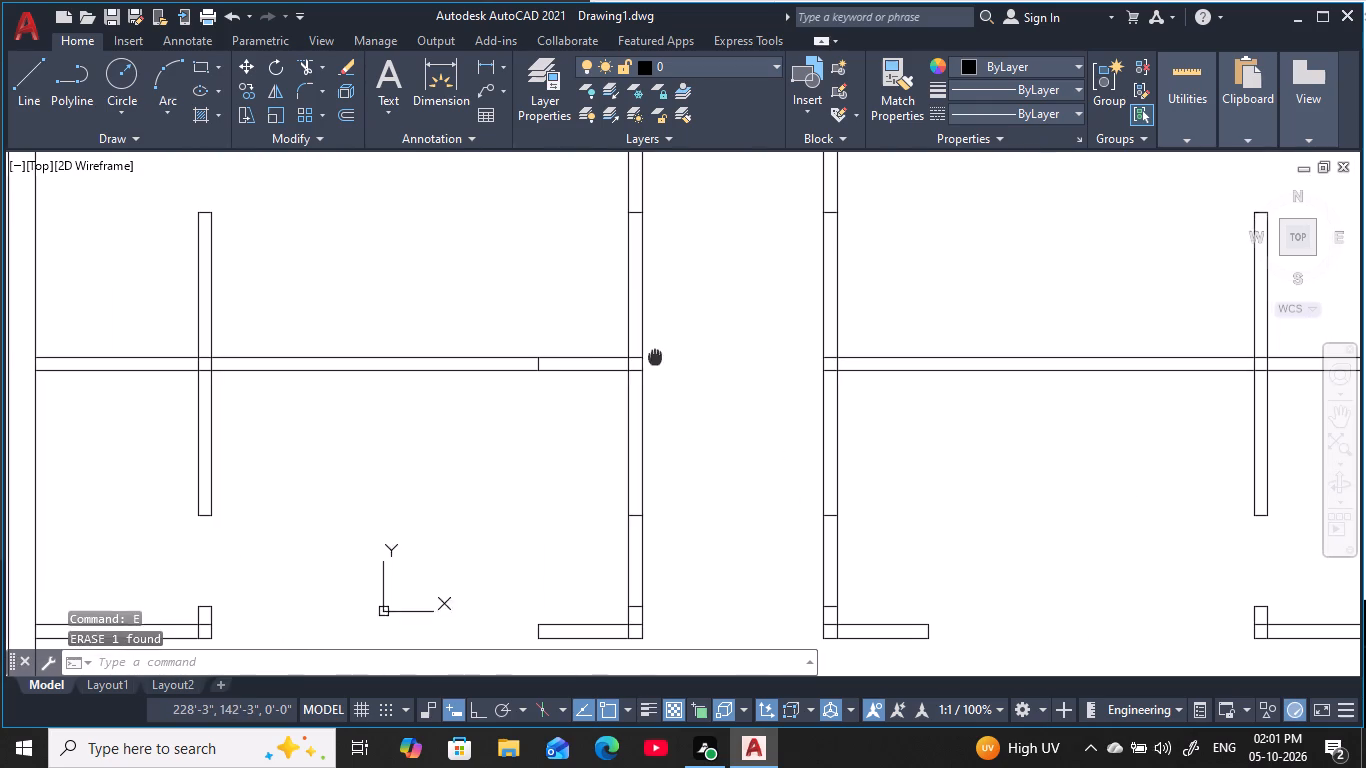
{"action": "left_click_drag", "start_coordinate": [482, 306], "coordinate": [508, 319]}
{"action": "left_click", "coordinate": [622, 413]}
{"action": "key", "text": "space"}
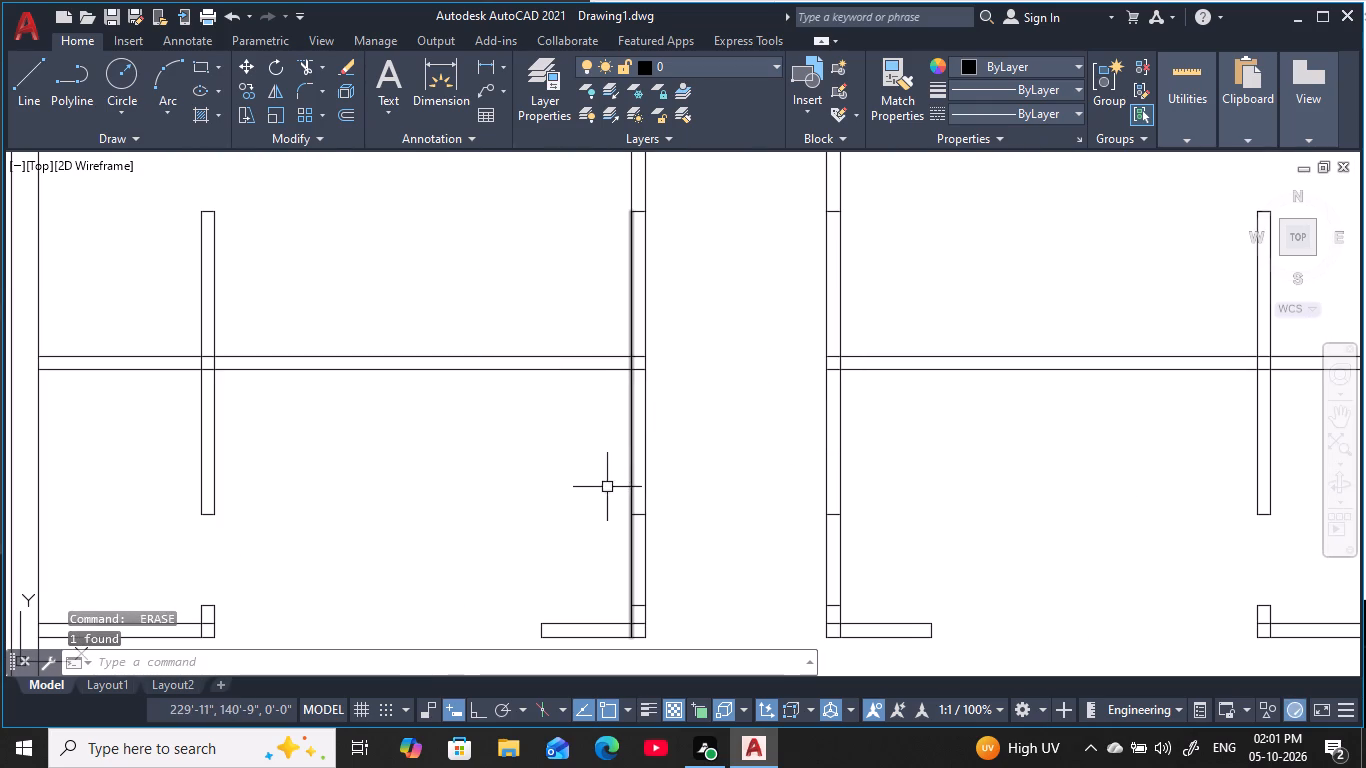
Erase the two short cross lines in the left corridor wall and the facing one in the right, below the horizontal double walls.
{"action": "left_click", "coordinate": [606, 486]}
{"action": "left_click", "coordinate": [701, 563]}
{"action": "key", "text": "space"}
{"action": "middle_click_drag", "start_coordinate": [699, 559], "coordinate": [677, 408]}
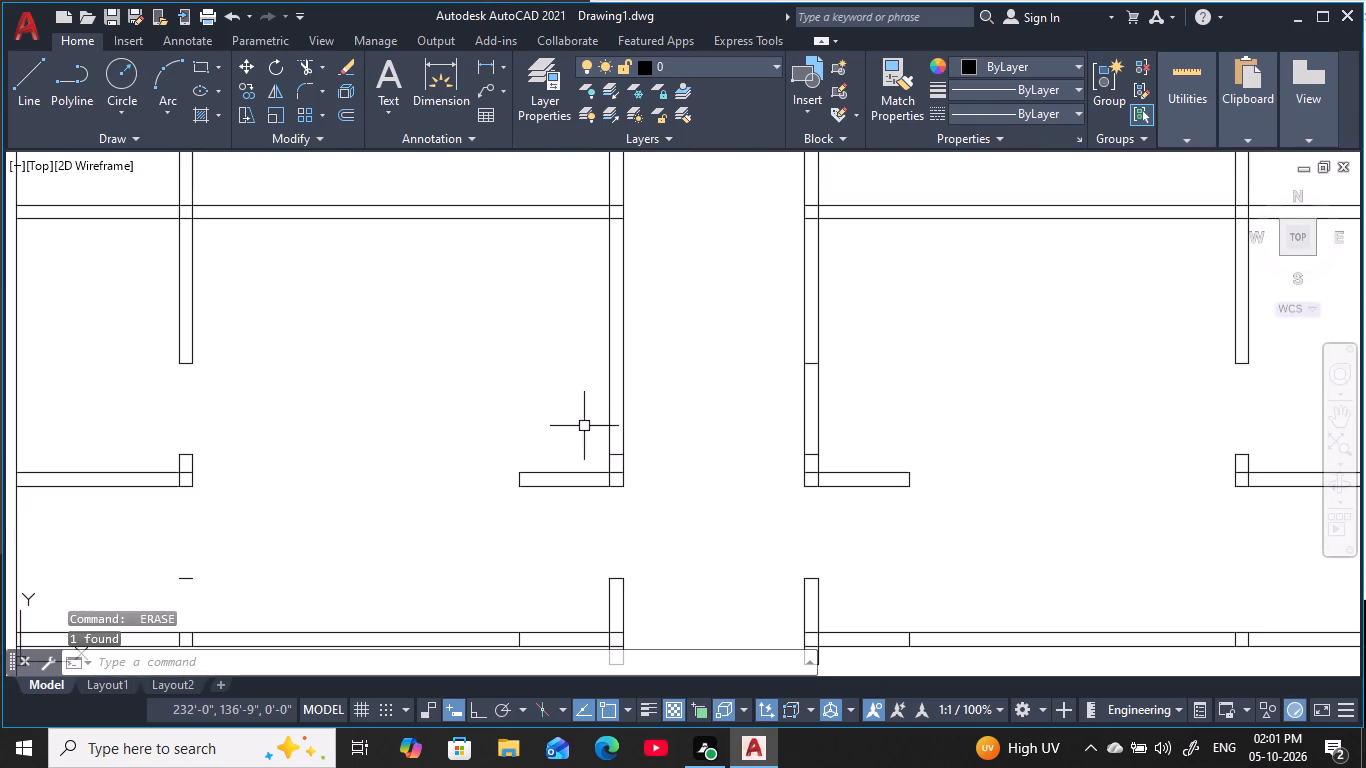
{"action": "left_click", "coordinate": [583, 426]}
{"action": "left_click", "coordinate": [663, 493]}
{"action": "key", "text": "space"}
{"action": "left_click", "coordinate": [795, 305]}
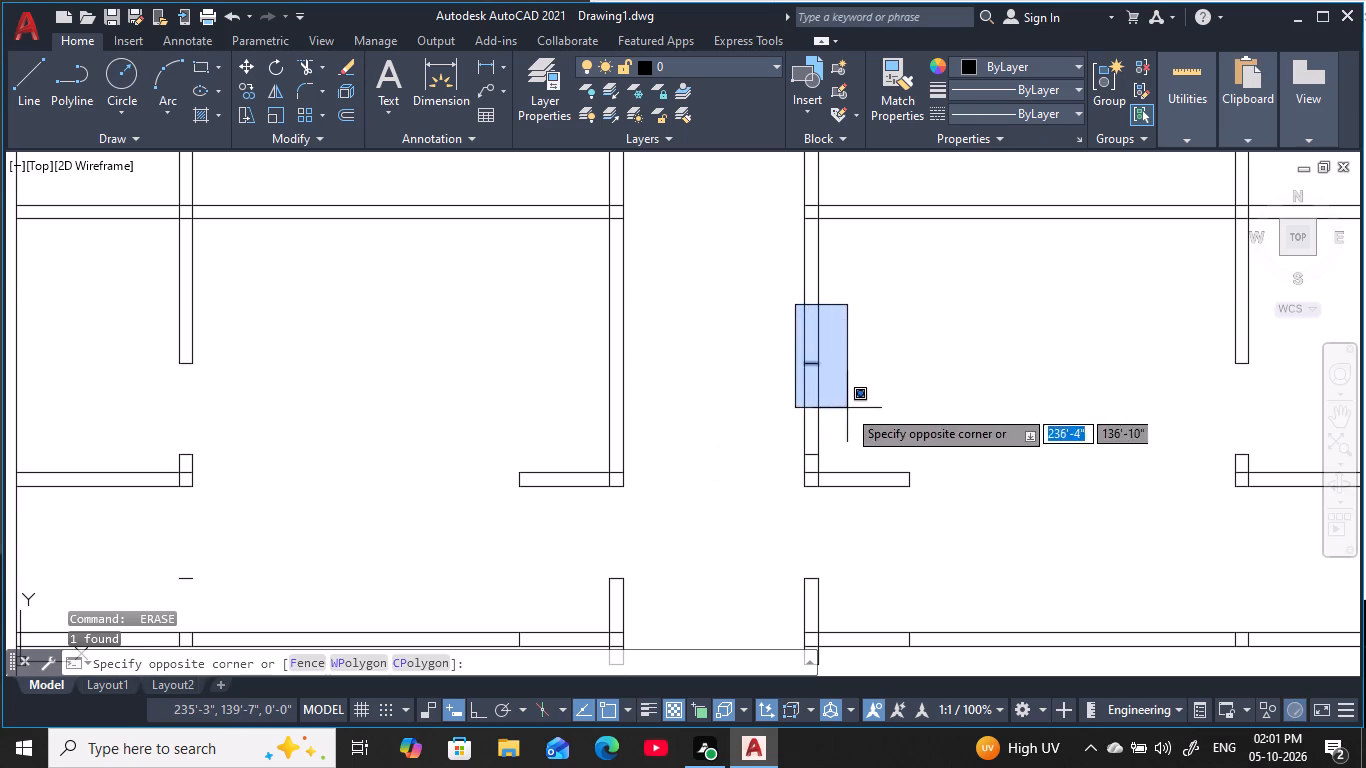
{"action": "left_click", "coordinate": [862, 412]}
{"action": "key", "text": "space"}
Erase the short cross line near the corridor inside the upper-right horizontal double wall of the plan.
{"action": "middle_click_drag", "start_coordinate": [828, 377], "coordinate": [607, 640]}
{"action": "scroll", "coordinate": [614, 621], "scroll_direction": "down", "scroll_amount": 2}
{"action": "scroll", "coordinate": [600, 531], "scroll_direction": "down", "scroll_amount": 2}
{"action": "middle_click_drag", "start_coordinate": [618, 505], "coordinate": [620, 593]}
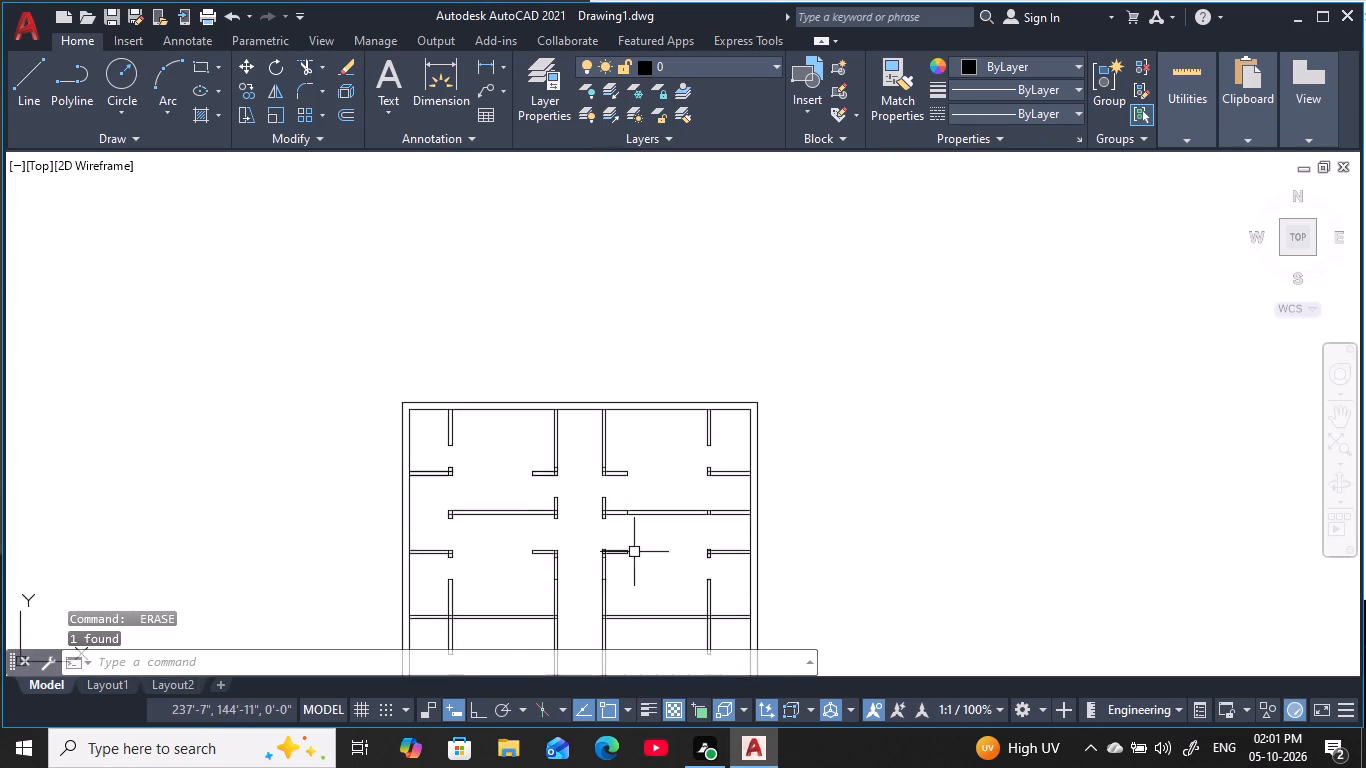
{"action": "scroll", "coordinate": [635, 545], "scroll_direction": "up", "scroll_amount": 4}
{"action": "left_click", "coordinate": [544, 334]}
{"action": "left_click", "coordinate": [646, 480]}
{"action": "key", "text": "space"}
Erase the pair of short cross lines toward the outer end of the same upper-right horizontal double wall.
{"action": "left_click", "coordinate": [1146, 319]}
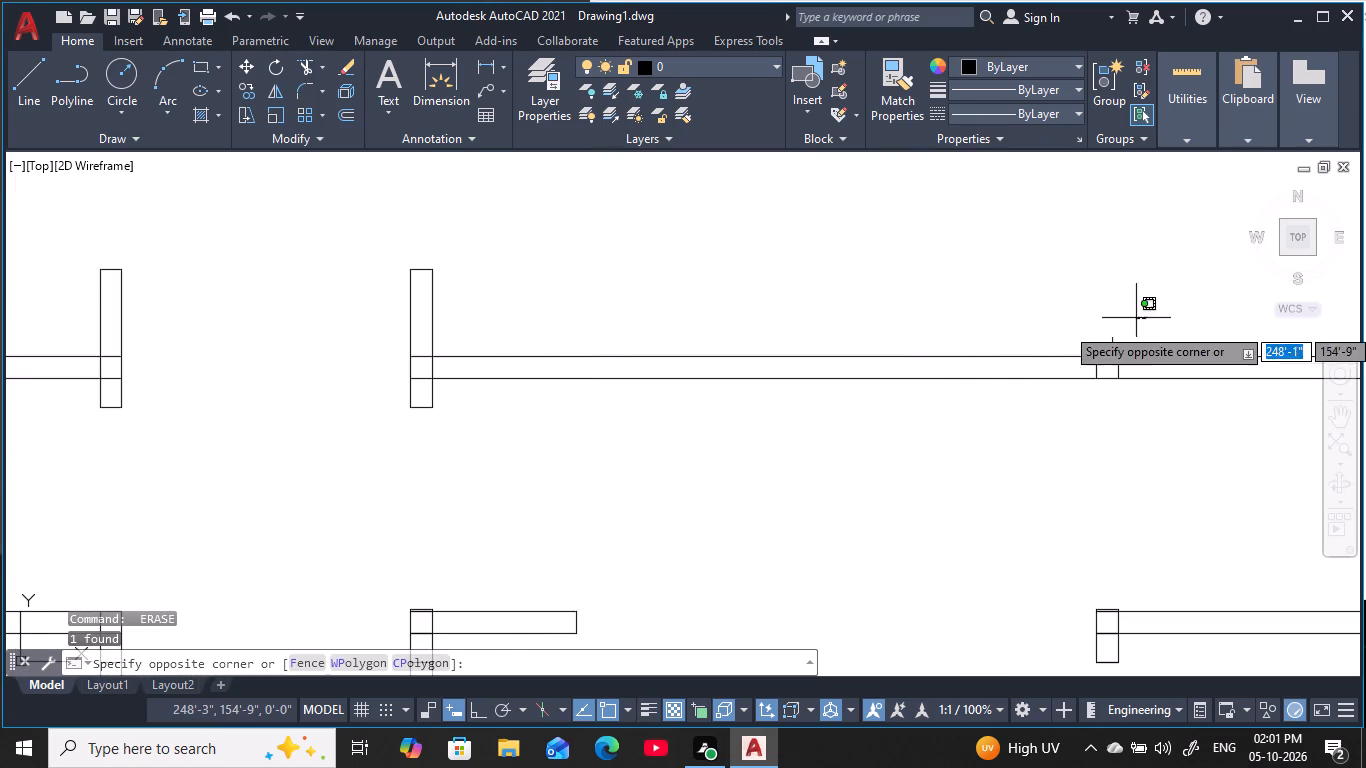
{"action": "left_click", "coordinate": [1132, 501]}
{"action": "key", "text": "Escape"}
{"action": "key", "text": "Escape"}
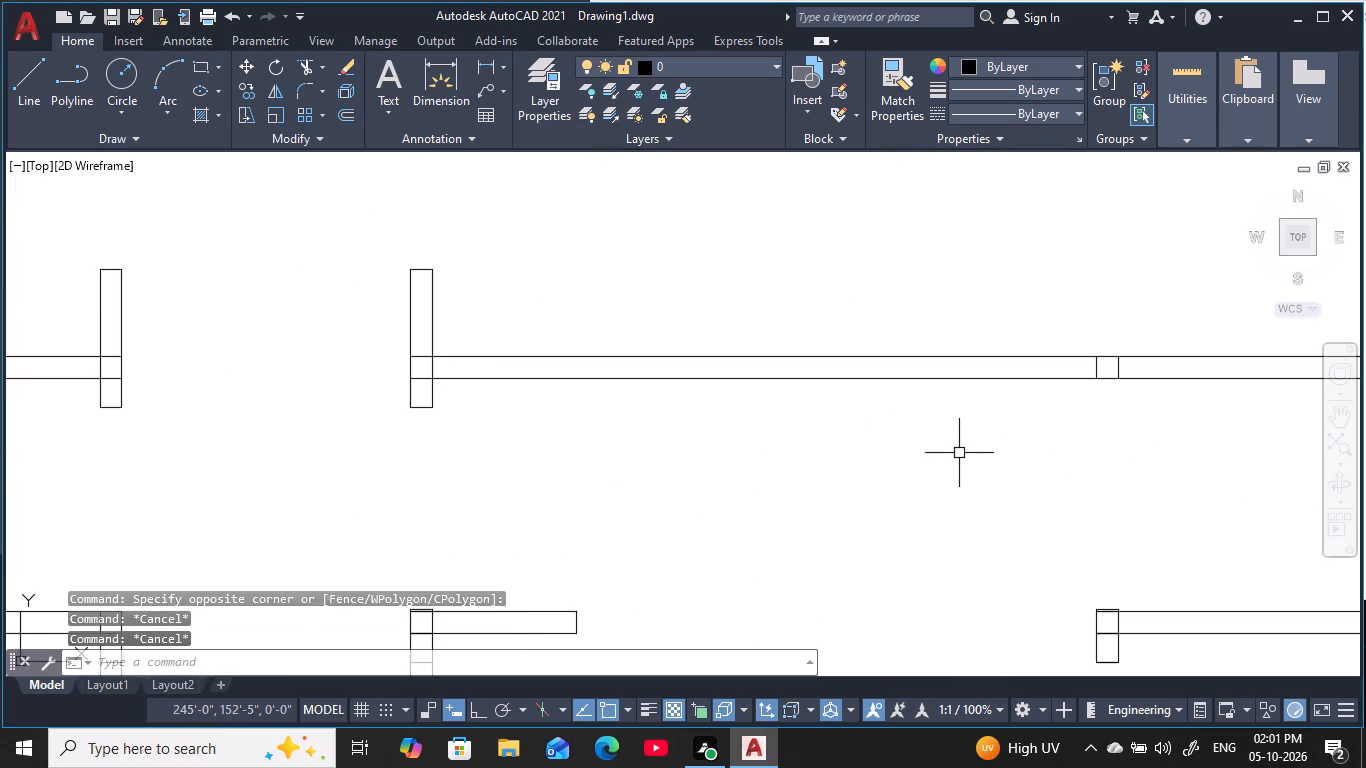
{"action": "key", "text": "Escape"}
{"action": "key", "text": "Escape"}
{"action": "key", "text": "Escape"}
{"action": "key", "text": "Escape"}
{"action": "left_click_drag", "start_coordinate": [990, 289], "coordinate": [1000, 296]}
{"action": "left_click", "coordinate": [1236, 440]}
{"action": "key", "text": "space"}
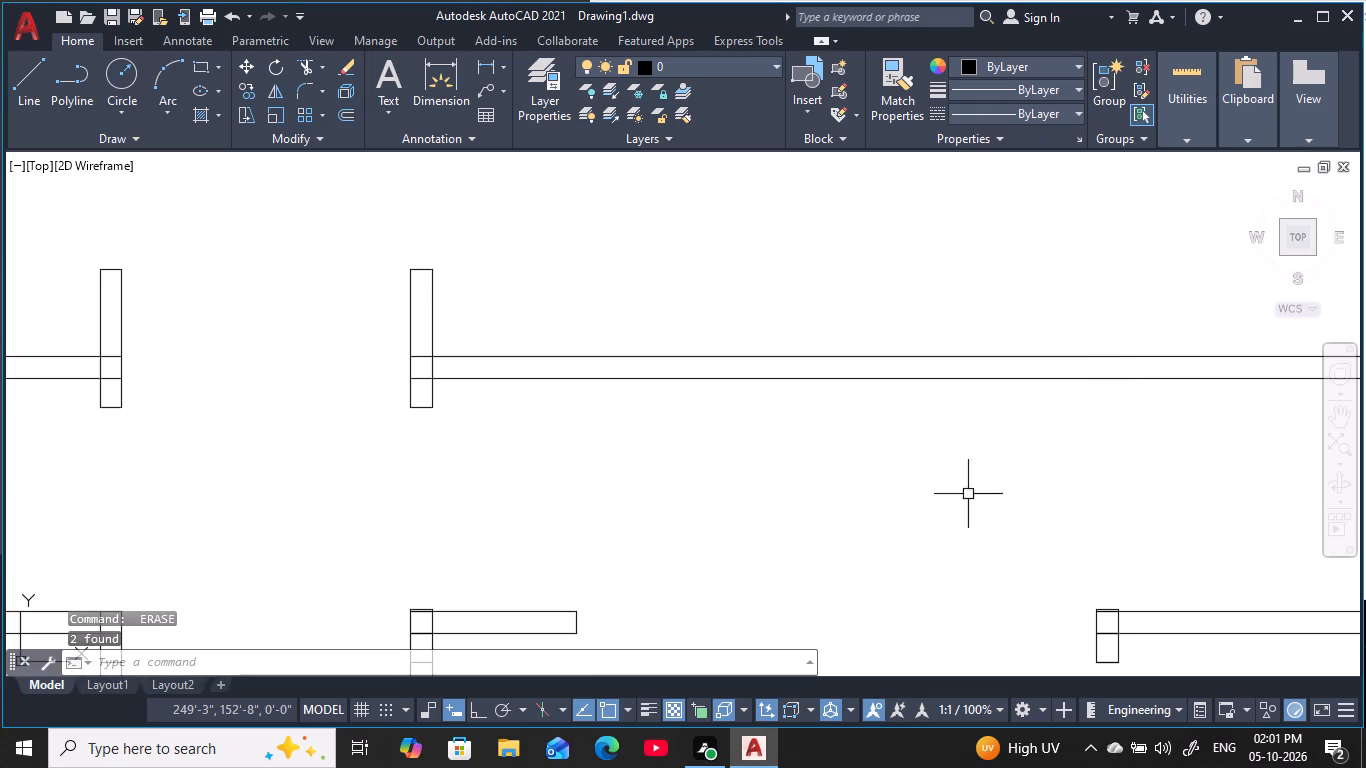
Erase the facing short cross lines in both corridor walls, midway between the stub walls and the horizontal walls below them.
{"action": "scroll", "coordinate": [889, 492], "scroll_direction": "down", "scroll_amount": 2}
{"action": "scroll", "coordinate": [651, 454], "scroll_direction": "down", "scroll_amount": 1}
{"action": "middle_click_drag", "start_coordinate": [512, 514], "coordinate": [521, 513]}
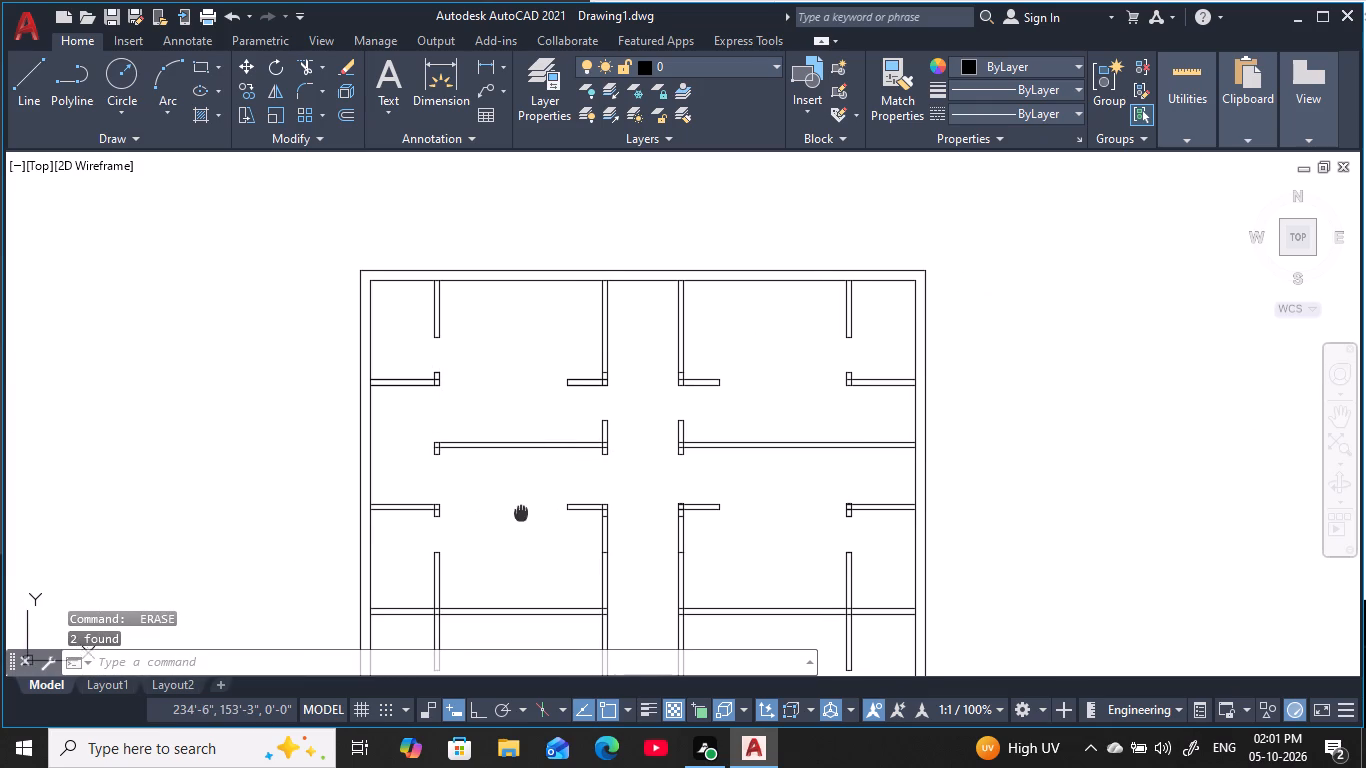
{"action": "middle_click_drag", "start_coordinate": [521, 513], "coordinate": [544, 273]}
{"action": "scroll", "coordinate": [644, 300], "scroll_direction": "up", "scroll_amount": 3}
{"action": "left_click", "coordinate": [525, 316]}
{"action": "left_click", "coordinate": [667, 455]}
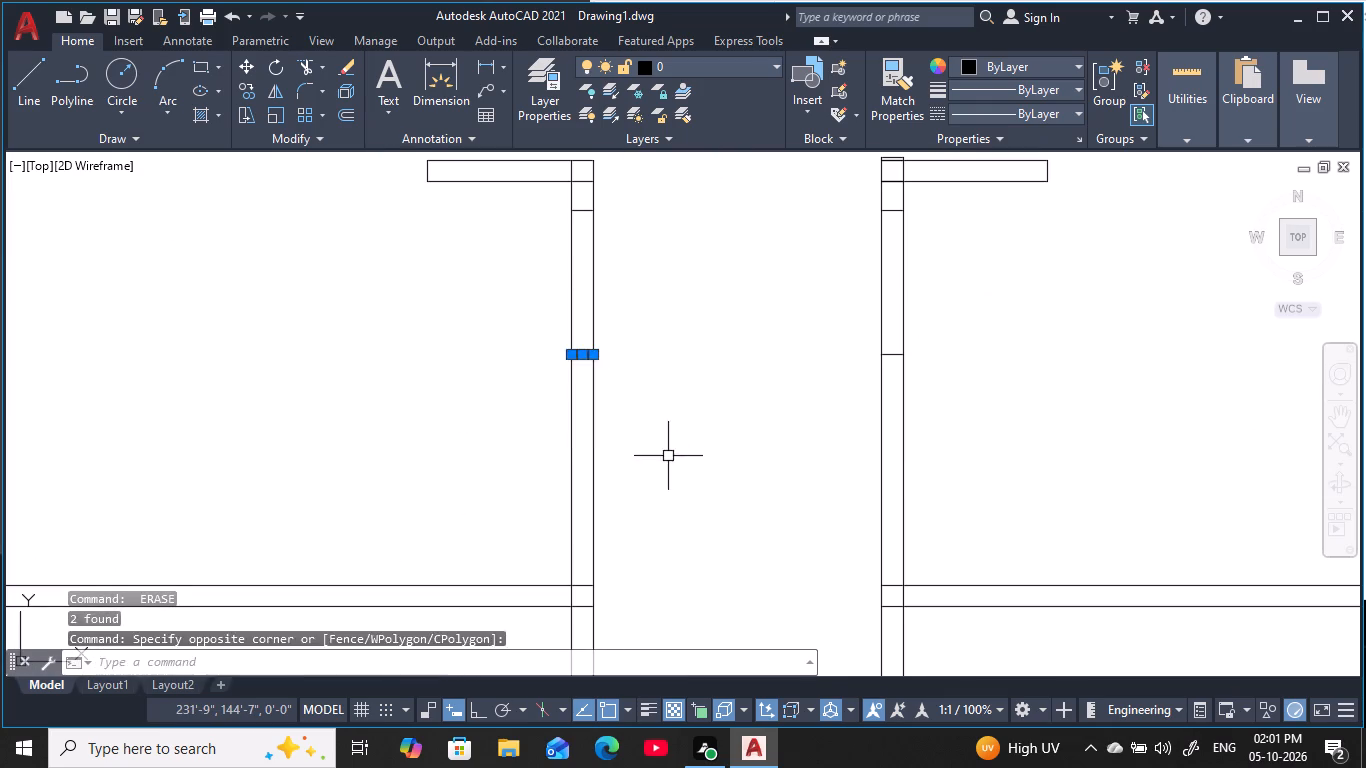
{"action": "key", "text": "space"}
{"action": "left_click", "coordinate": [851, 309]}
{"action": "left_click_drag", "start_coordinate": [928, 392], "coordinate": [939, 409]}
{"action": "key", "text": "space"}
Erase the short cross line in the right corridor wall just above its lower stub-wall corner.
{"action": "scroll", "coordinate": [988, 433], "scroll_direction": "down", "scroll_amount": 3}
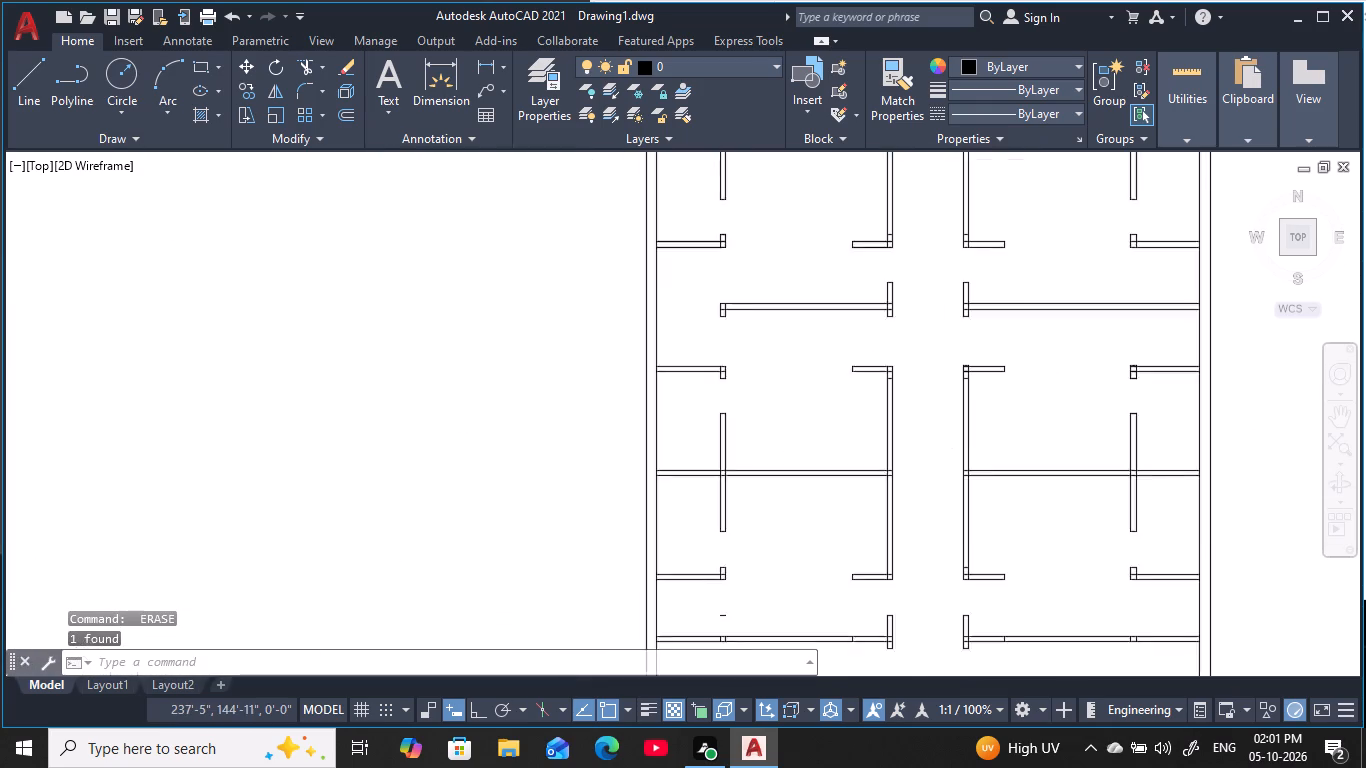
{"action": "middle_click_drag", "start_coordinate": [940, 396], "coordinate": [762, 292]}
{"action": "middle_click_drag", "start_coordinate": [761, 508], "coordinate": [715, 377]}
{"action": "scroll", "coordinate": [719, 339], "scroll_direction": "up", "scroll_amount": 4}
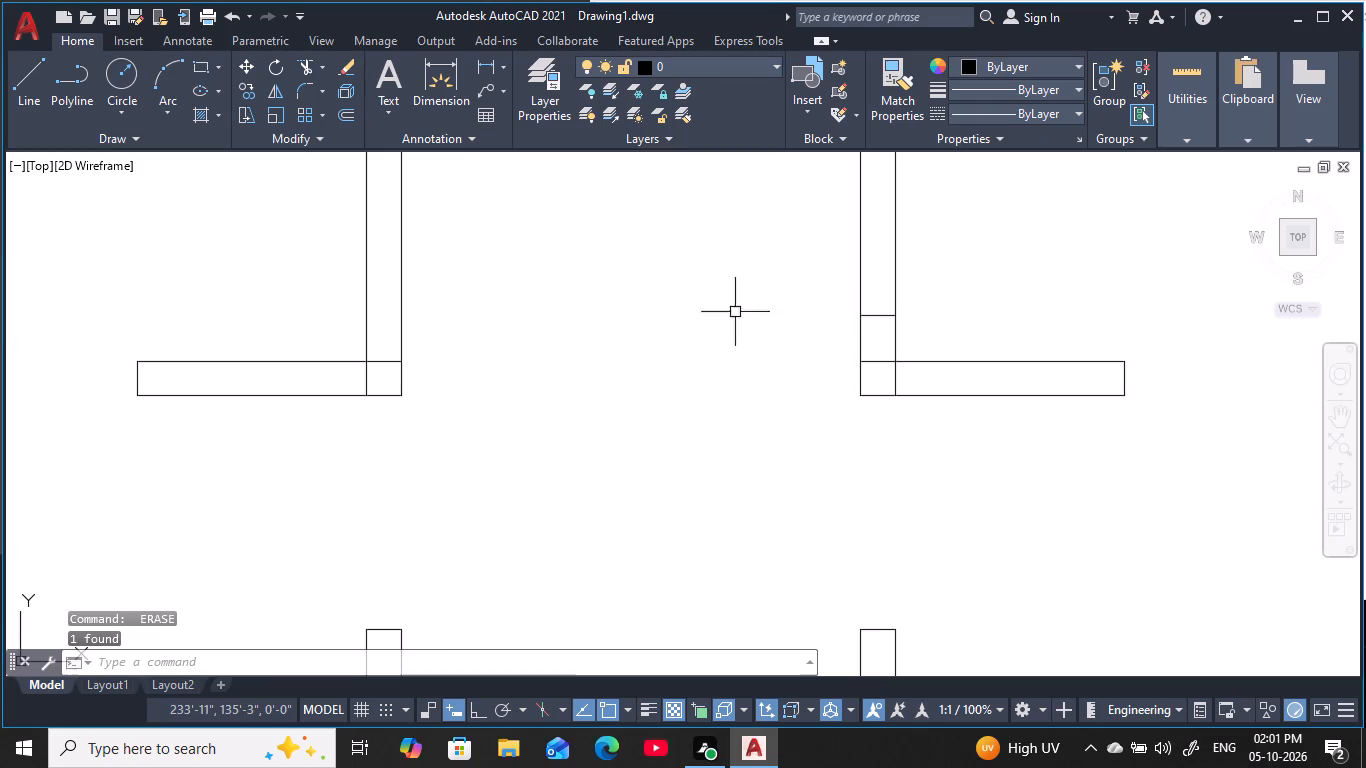
{"action": "left_click", "coordinate": [781, 250]}
{"action": "left_click", "coordinate": [1016, 376]}
{"action": "key", "text": "space"}
Erase the short cross line near the corridor inside the next horizontal double wall down on the right side.
{"action": "scroll", "coordinate": [861, 487], "scroll_direction": "down", "scroll_amount": 3}
{"action": "middle_click_drag", "start_coordinate": [853, 492], "coordinate": [642, 289]}
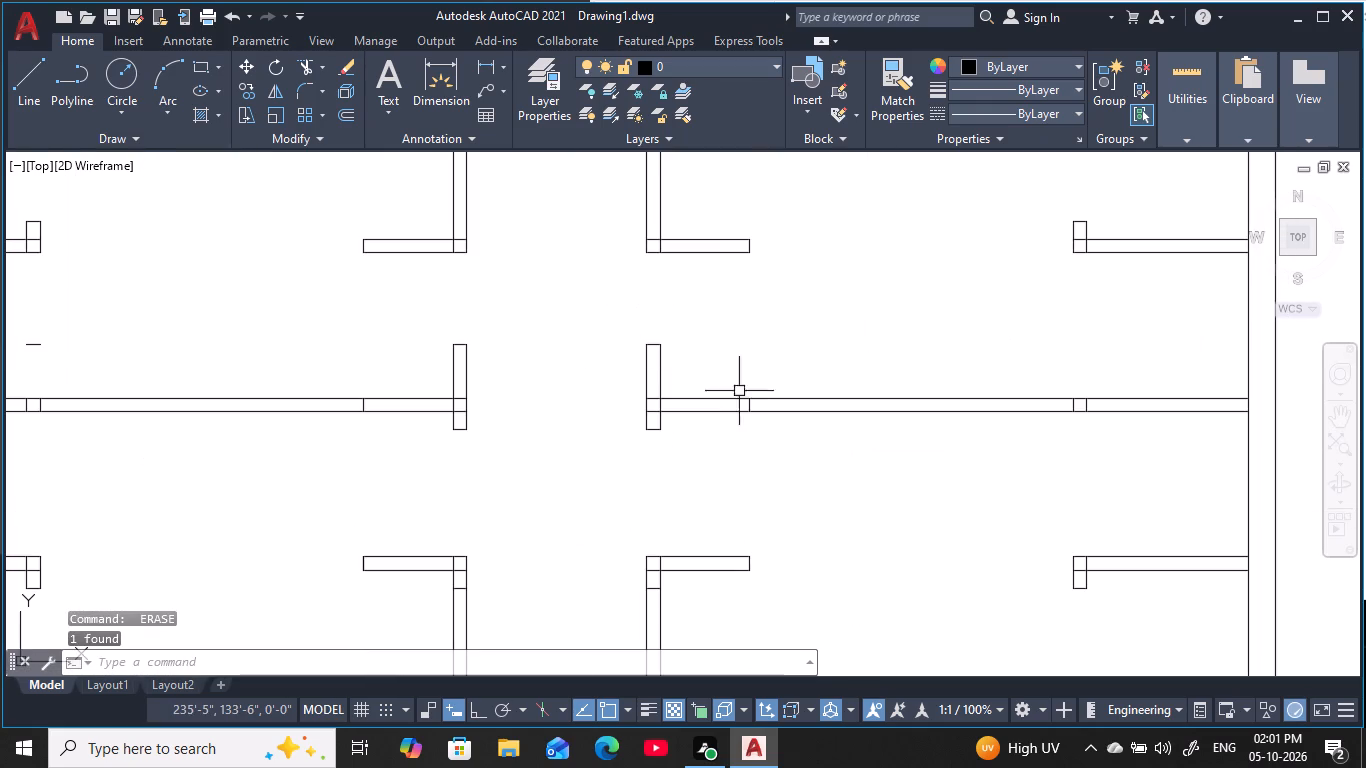
{"action": "left_click", "coordinate": [751, 393]}
{"action": "key", "text": "Escape"}
{"action": "key", "text": "Escape"}
{"action": "key", "text": "Escape"}
{"action": "key", "text": "Escape"}
{"action": "key", "text": "Escape"}
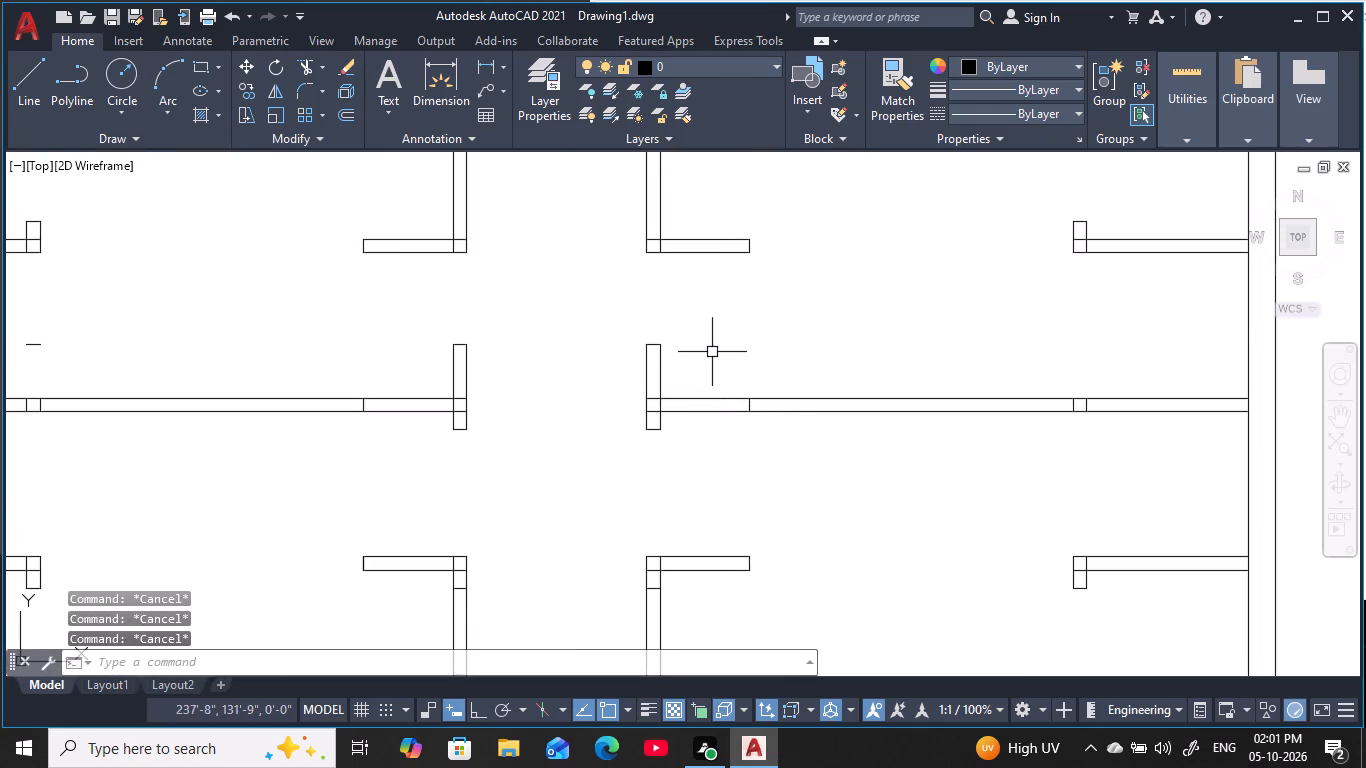
{"action": "key", "text": "Escape"}
{"action": "left_click_drag", "start_coordinate": [716, 362], "coordinate": [738, 393]}
{"action": "left_click", "coordinate": [949, 483]}
{"action": "key", "text": "space"}
Erase the pair of short cross lines near the outer end of that same right-hand horizontal double wall.
{"action": "left_click", "coordinate": [1075, 341]}
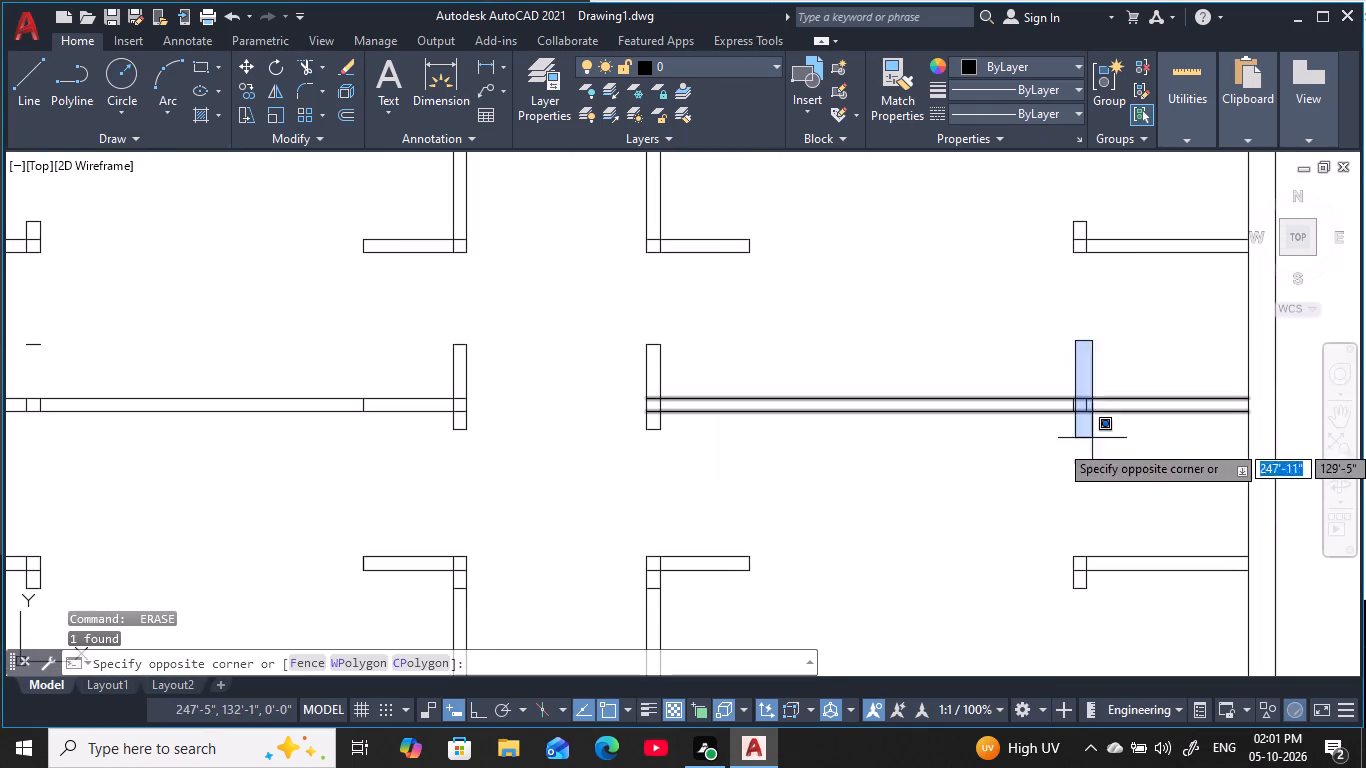
{"action": "left_click", "coordinate": [1125, 454]}
{"action": "key", "text": "space"}
{"action": "key", "text": "space"}
{"action": "left_click", "coordinate": [1025, 368]}
{"action": "left_click", "coordinate": [1127, 452]}
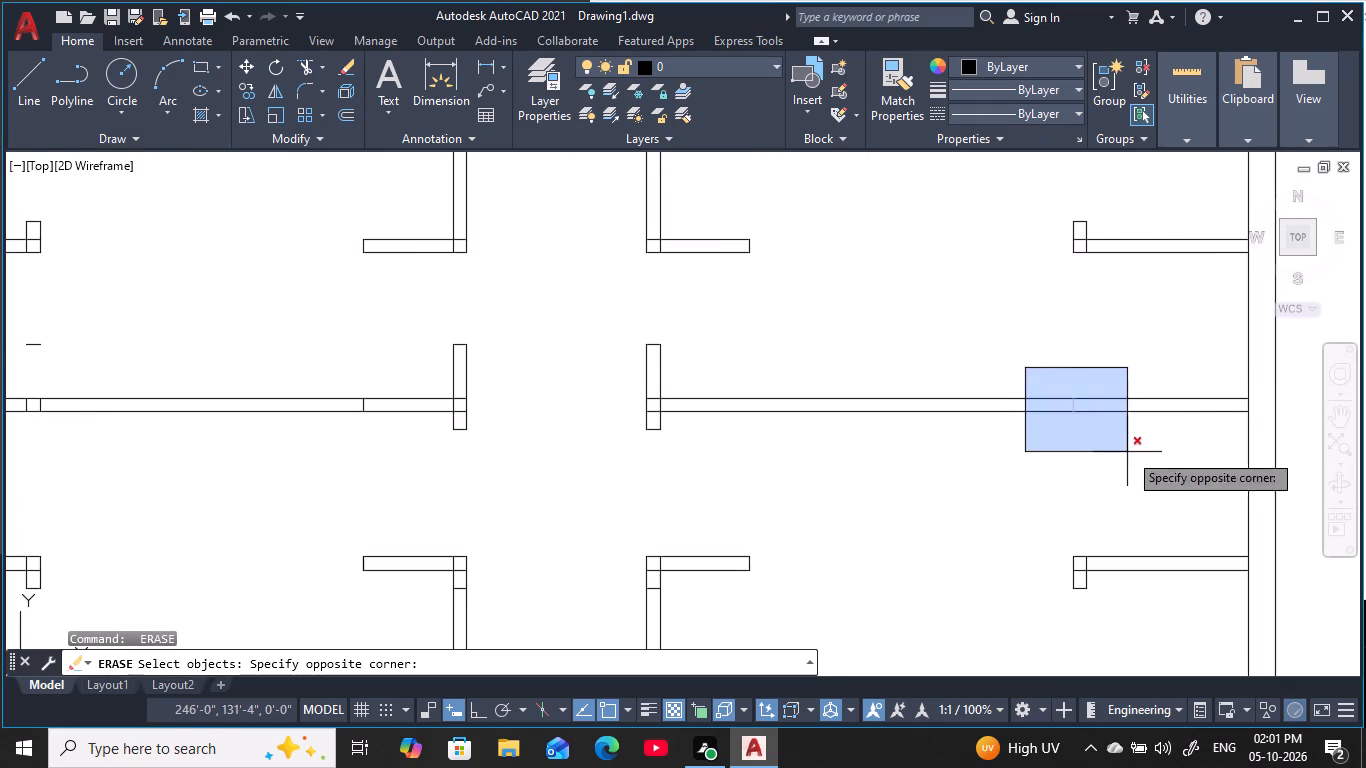
{"action": "key", "text": "space"}
Erase the lower short cross line in the left corridor wall, beneath the next stub wall down.
{"action": "scroll", "coordinate": [972, 532], "scroll_direction": "down", "scroll_amount": 2}
{"action": "middle_click_drag", "start_coordinate": [981, 502], "coordinate": [993, 358]}
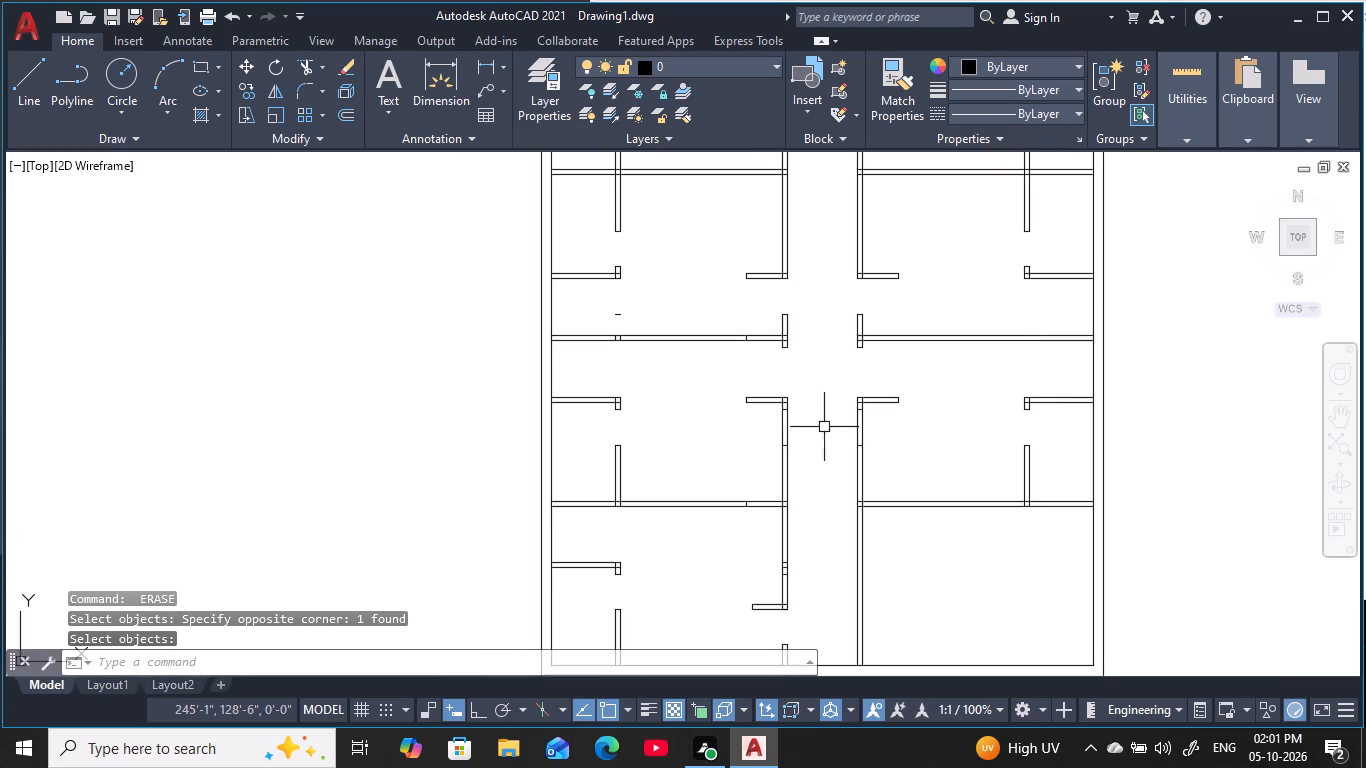
{"action": "scroll", "coordinate": [746, 426], "scroll_direction": "up", "scroll_amount": 3}
{"action": "left_click_drag", "start_coordinate": [863, 451], "coordinate": [864, 461]}
{"action": "left_click", "coordinate": [956, 574]}
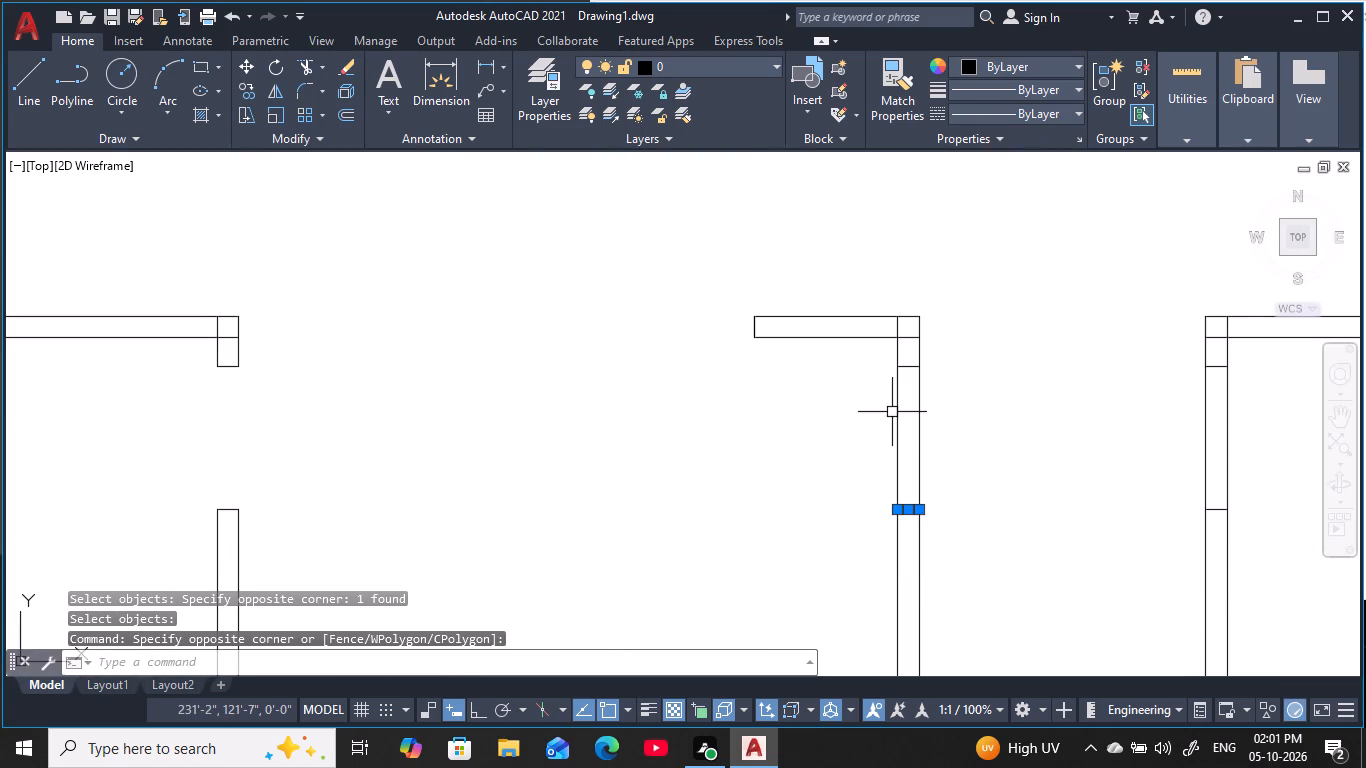
{"action": "key", "text": "space"}
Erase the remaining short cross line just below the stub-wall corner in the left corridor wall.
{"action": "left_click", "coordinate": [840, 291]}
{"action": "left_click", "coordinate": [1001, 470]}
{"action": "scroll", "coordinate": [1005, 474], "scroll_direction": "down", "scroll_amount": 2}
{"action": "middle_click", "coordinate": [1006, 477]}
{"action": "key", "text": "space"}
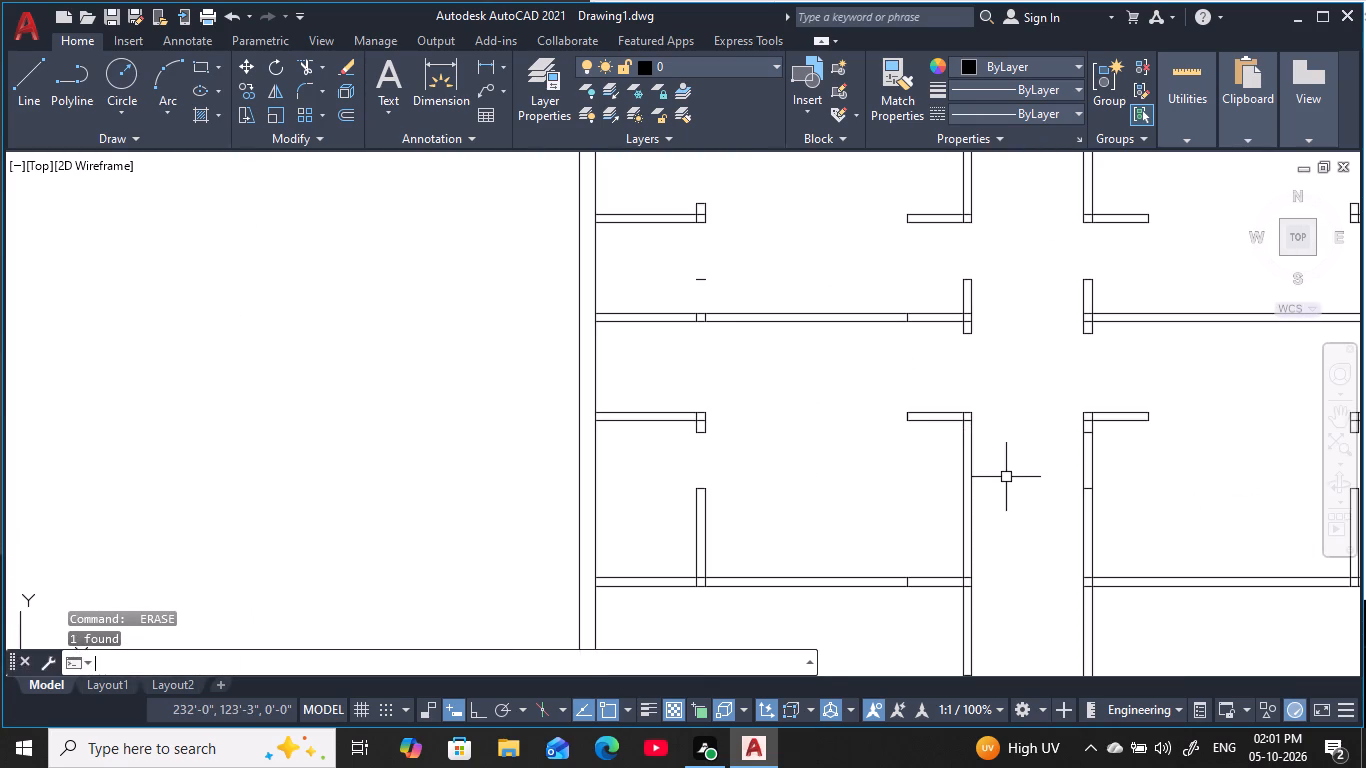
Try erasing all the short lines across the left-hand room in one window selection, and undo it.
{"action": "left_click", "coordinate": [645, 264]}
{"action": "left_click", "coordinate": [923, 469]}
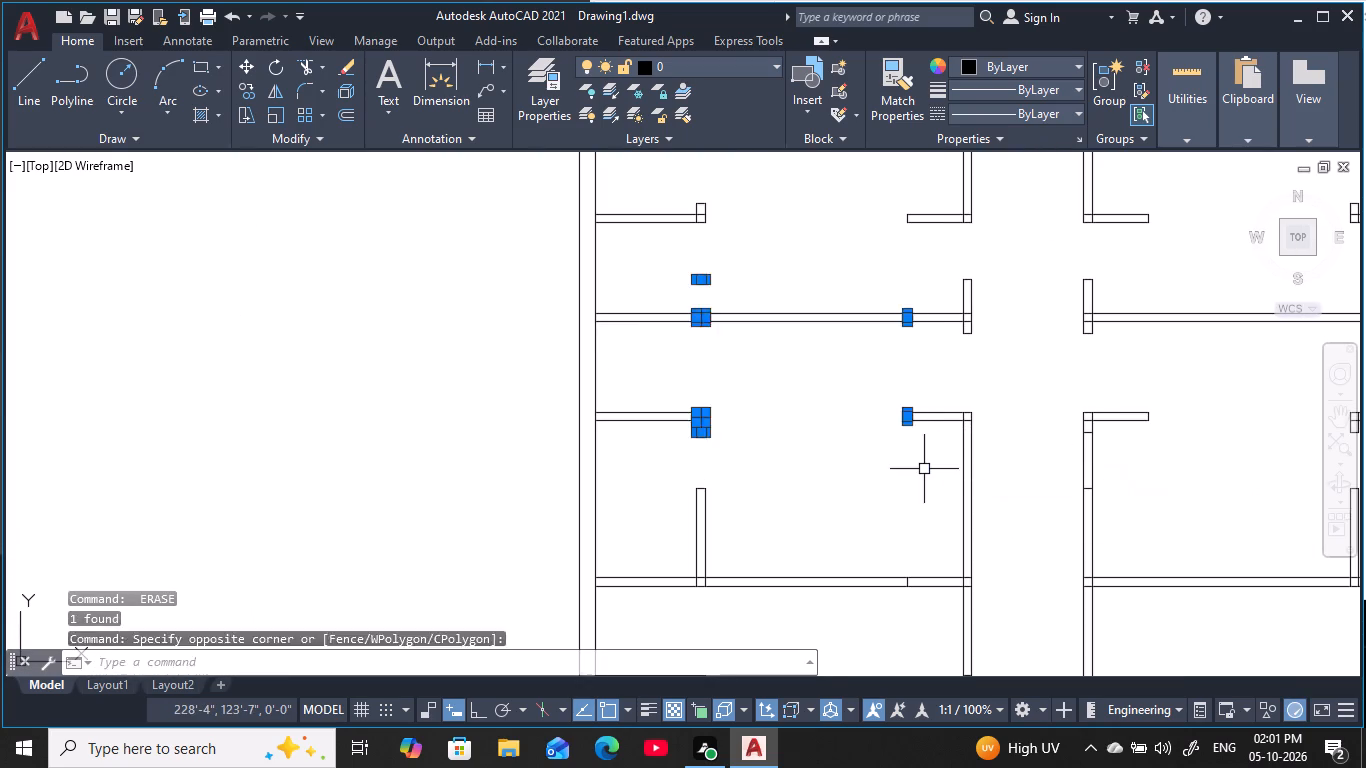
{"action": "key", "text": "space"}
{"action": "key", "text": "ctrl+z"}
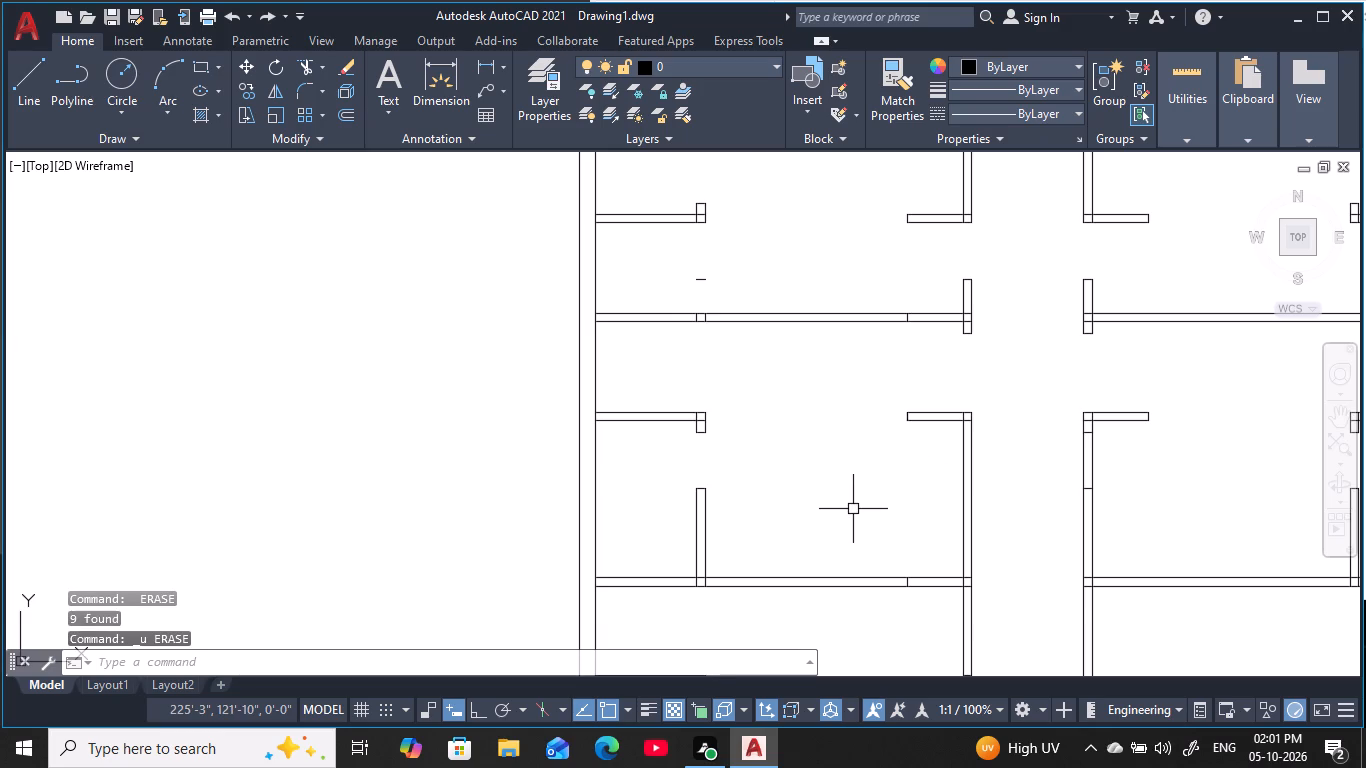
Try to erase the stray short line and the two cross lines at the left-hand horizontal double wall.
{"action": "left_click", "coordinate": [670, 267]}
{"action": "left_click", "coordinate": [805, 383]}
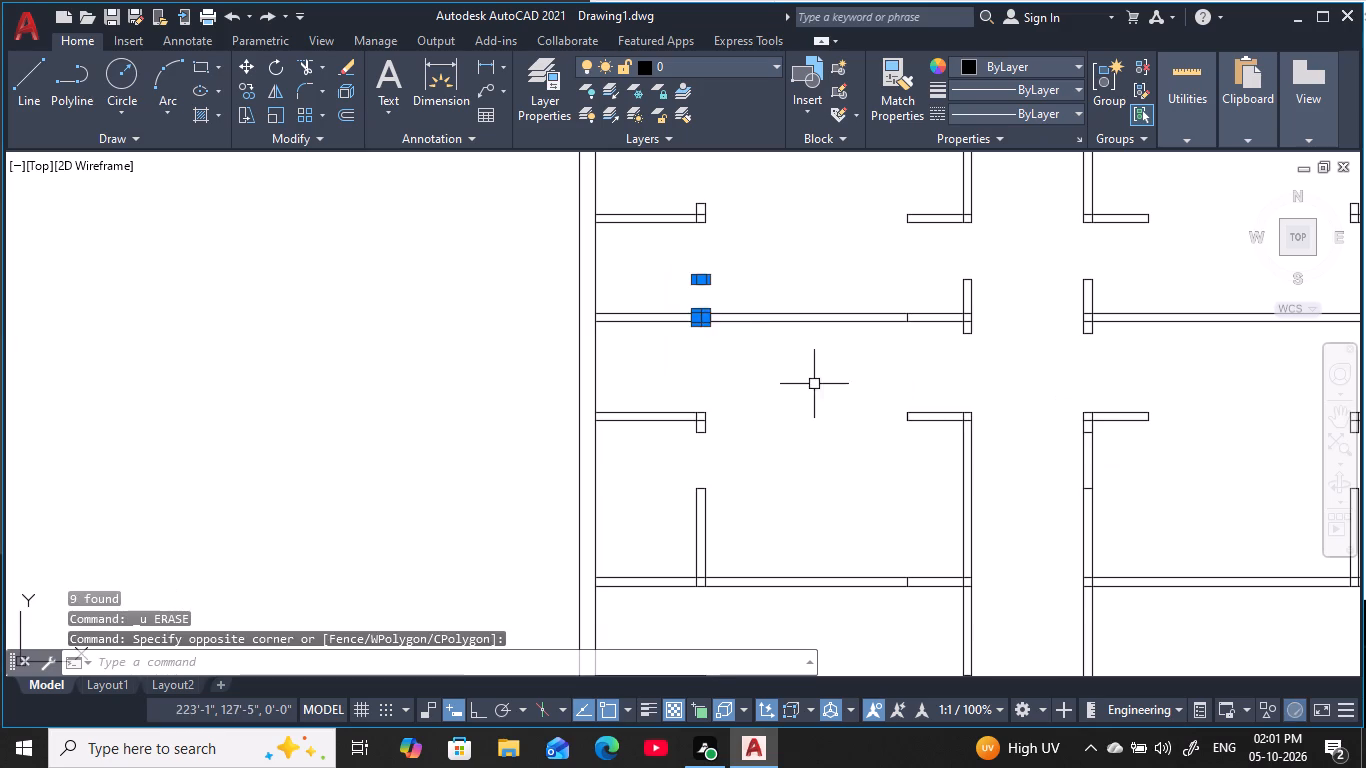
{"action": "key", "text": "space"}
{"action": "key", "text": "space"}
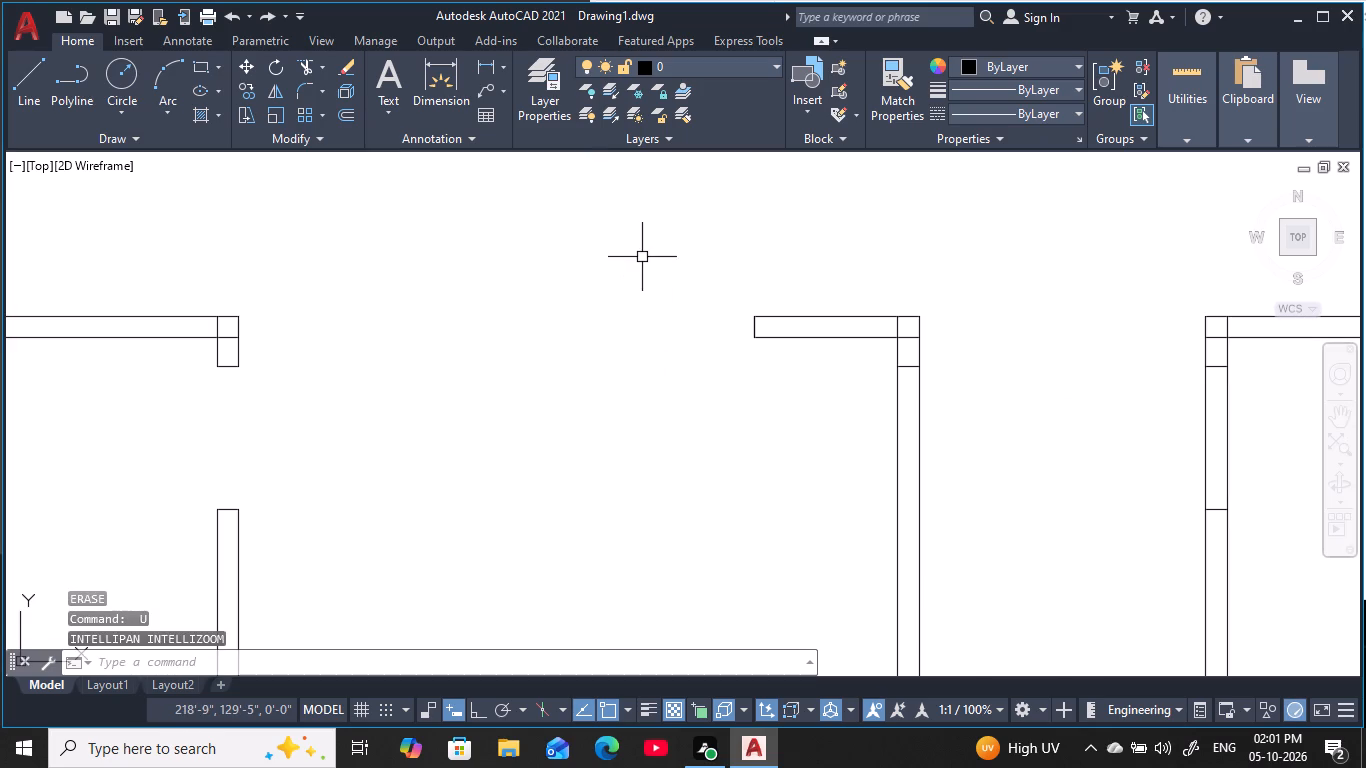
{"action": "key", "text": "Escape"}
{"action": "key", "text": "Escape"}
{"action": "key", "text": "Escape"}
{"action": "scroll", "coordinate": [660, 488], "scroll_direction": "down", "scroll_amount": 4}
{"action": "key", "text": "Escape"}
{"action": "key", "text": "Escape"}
Erase the stray short horizontal line and the two cross lines beneath it in the left-hand horizontal double wall.
{"action": "middle_click_drag", "start_coordinate": [652, 493], "coordinate": [733, 461]}
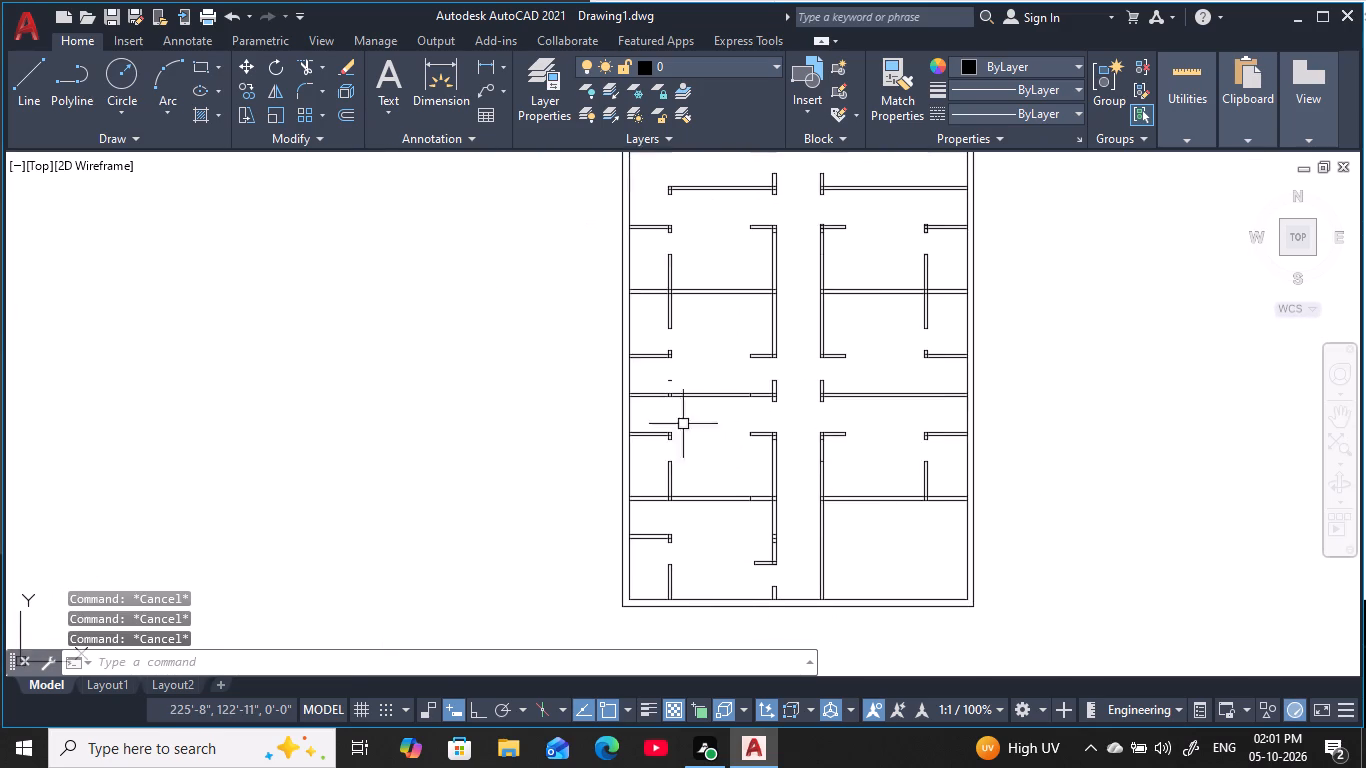
{"action": "key", "text": "Escape"}
{"action": "scroll", "coordinate": [679, 420], "scroll_direction": "up", "scroll_amount": 4}
{"action": "key", "text": "Escape"}
{"action": "key", "text": "Escape"}
{"action": "middle_click_drag", "start_coordinate": [676, 416], "coordinate": [722, 507]}
{"action": "key", "text": "Escape"}
{"action": "key", "text": "Escape"}
{"action": "key", "text": "Escape"}
{"action": "type", "text": "e"}
{"action": "key", "text": "space"}
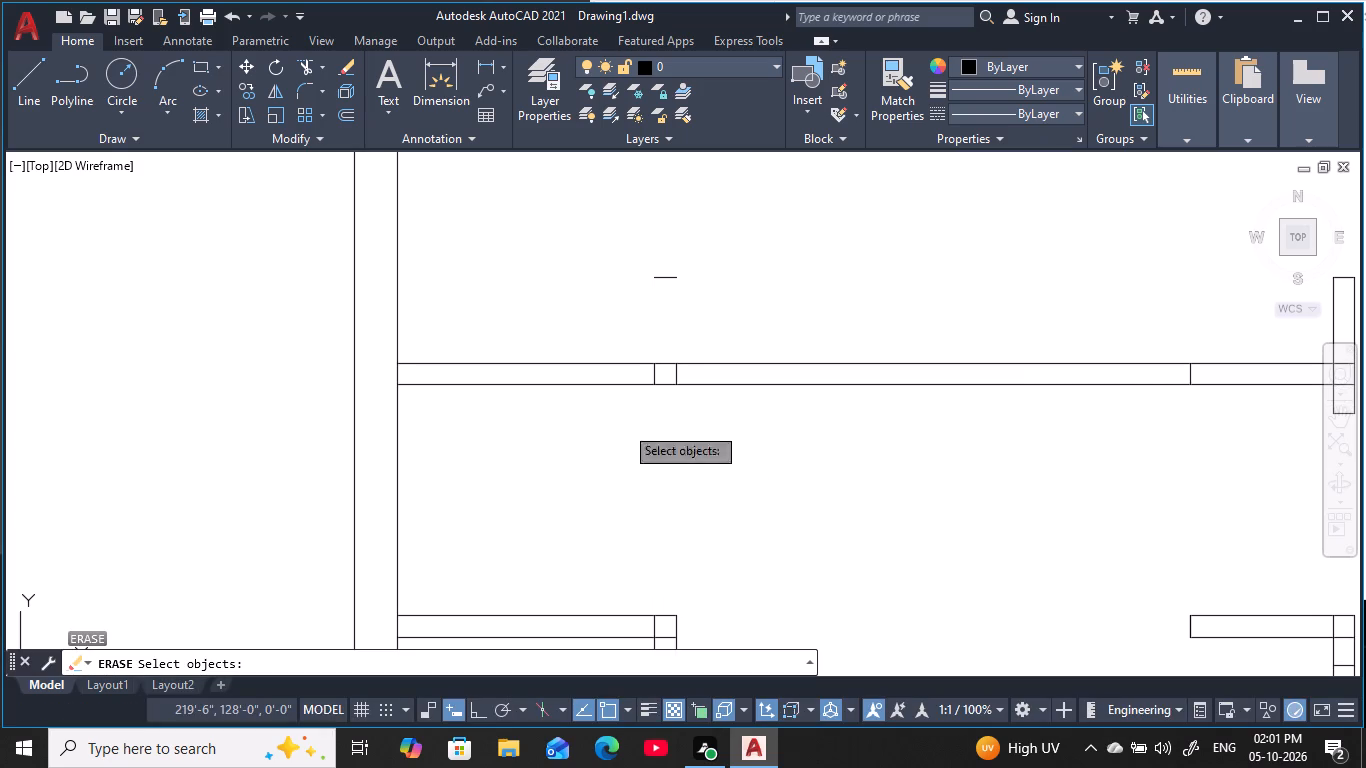
{"action": "left_click_drag", "start_coordinate": [579, 232], "coordinate": [587, 251]}
{"action": "left_click", "coordinate": [805, 507]}
{"action": "key", "text": "space"}
Erase the short cross line near the corridor inside that left-hand horizontal double wall.
{"action": "middle_click_drag", "start_coordinate": [948, 458], "coordinate": [780, 465]}
{"action": "scroll", "coordinate": [793, 463], "scroll_direction": "down", "scroll_amount": 2}
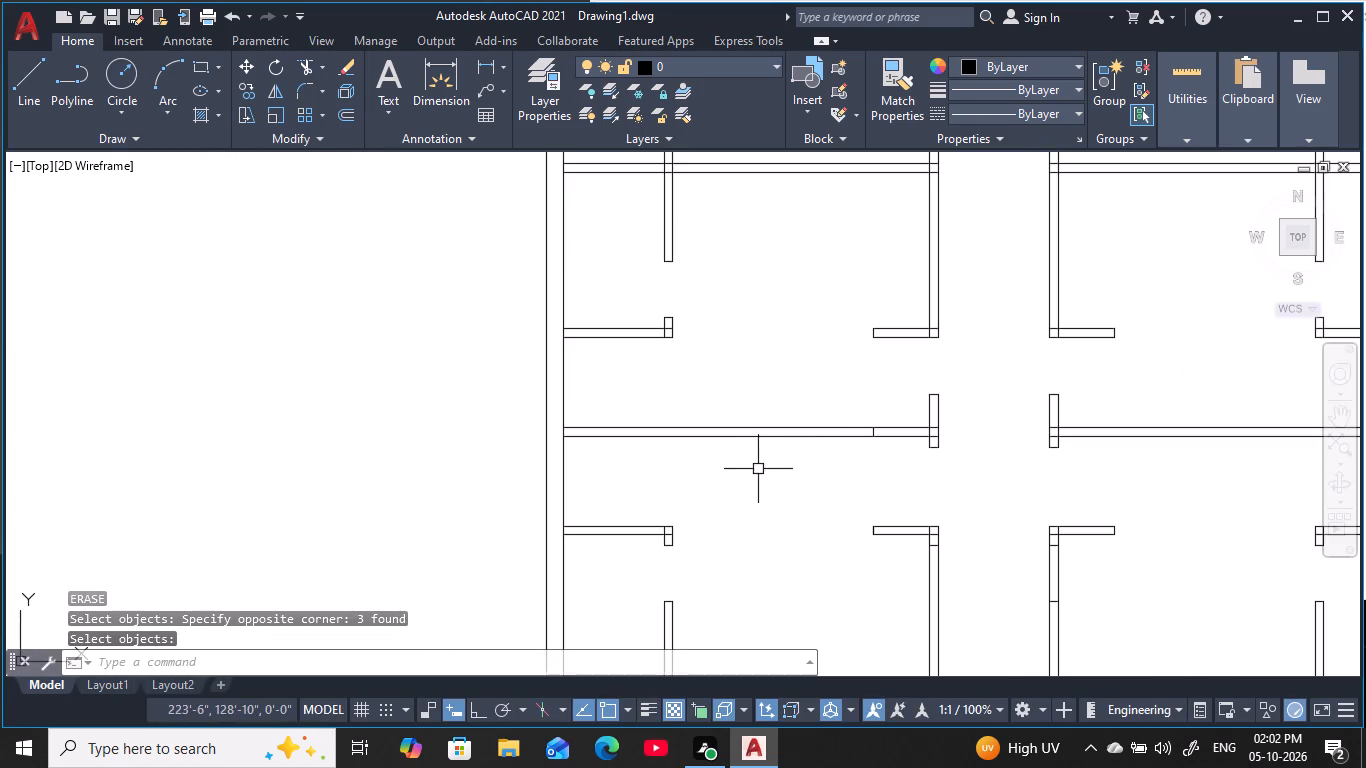
{"action": "left_click", "coordinate": [821, 396]}
{"action": "left_click", "coordinate": [899, 494]}
{"action": "scroll", "coordinate": [813, 651], "scroll_direction": "down", "scroll_amount": 3}
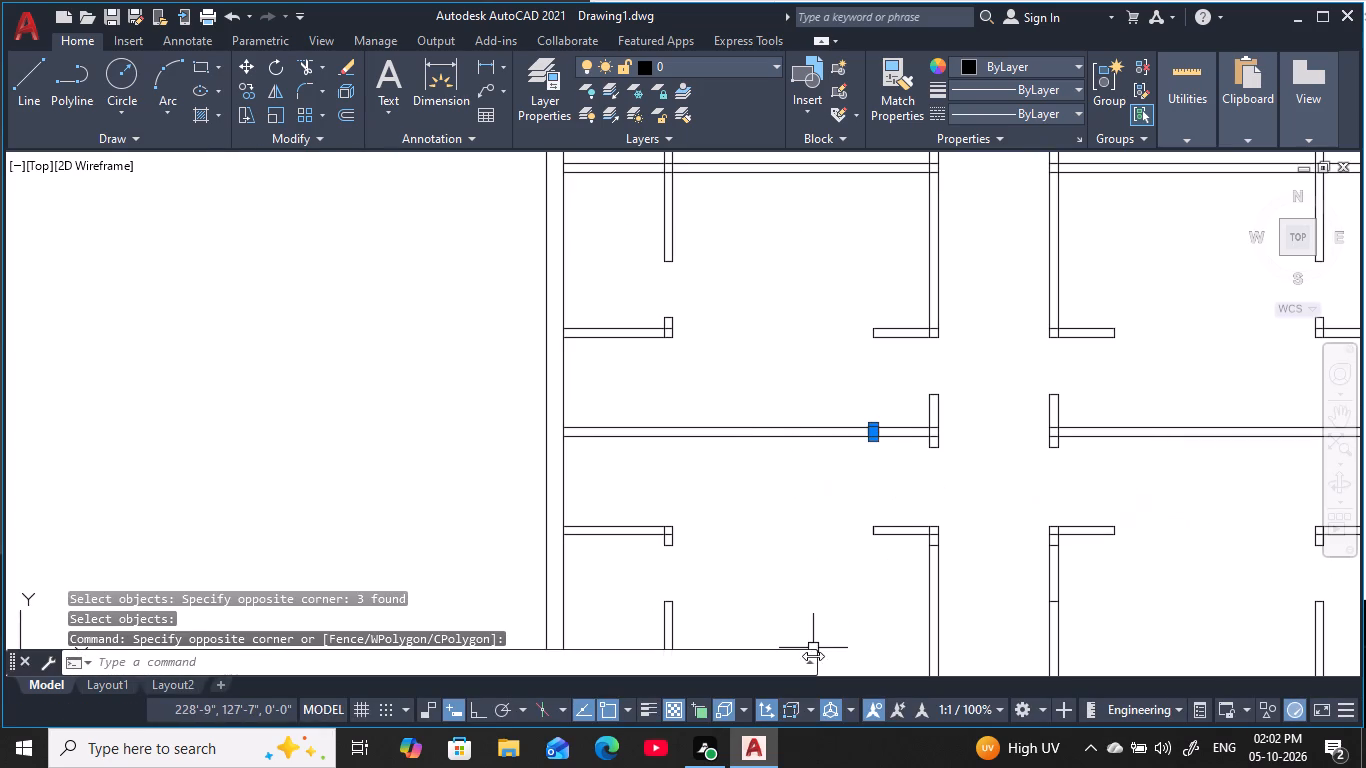
{"action": "scroll", "coordinate": [813, 656], "scroll_direction": "down", "scroll_amount": 1}
{"action": "key", "text": "space"}
Erase the short cross line near the corridor in the horizontal double wall above the bottom-left room.
{"action": "scroll", "coordinate": [813, 642], "scroll_direction": "down", "scroll_amount": 2}
{"action": "middle_click_drag", "start_coordinate": [815, 636], "coordinate": [795, 426]}
{"action": "scroll", "coordinate": [791, 475], "scroll_direction": "up", "scroll_amount": 1}
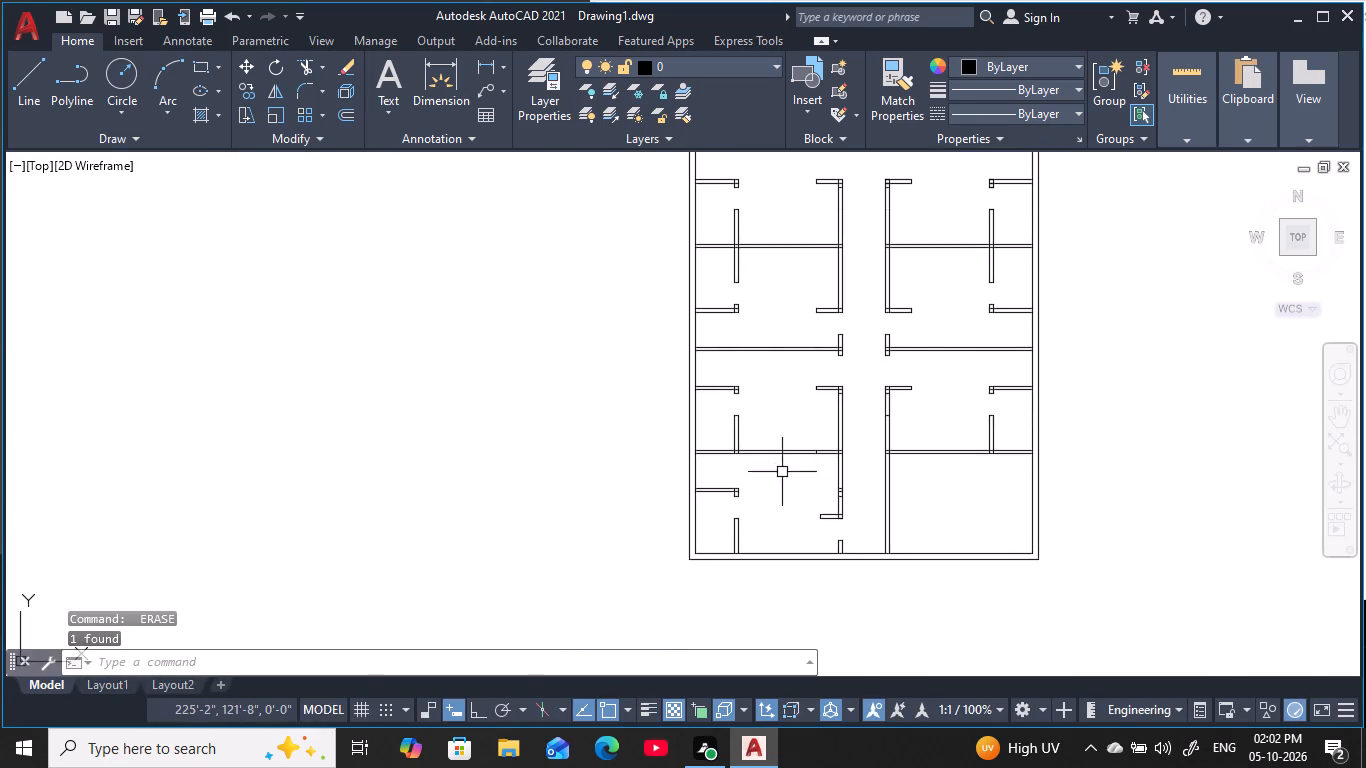
{"action": "scroll", "coordinate": [785, 473], "scroll_direction": "up", "scroll_amount": 3}
{"action": "left_click", "coordinate": [948, 267]}
{"action": "key", "text": "Escape"}
{"action": "key", "text": "Escape"}
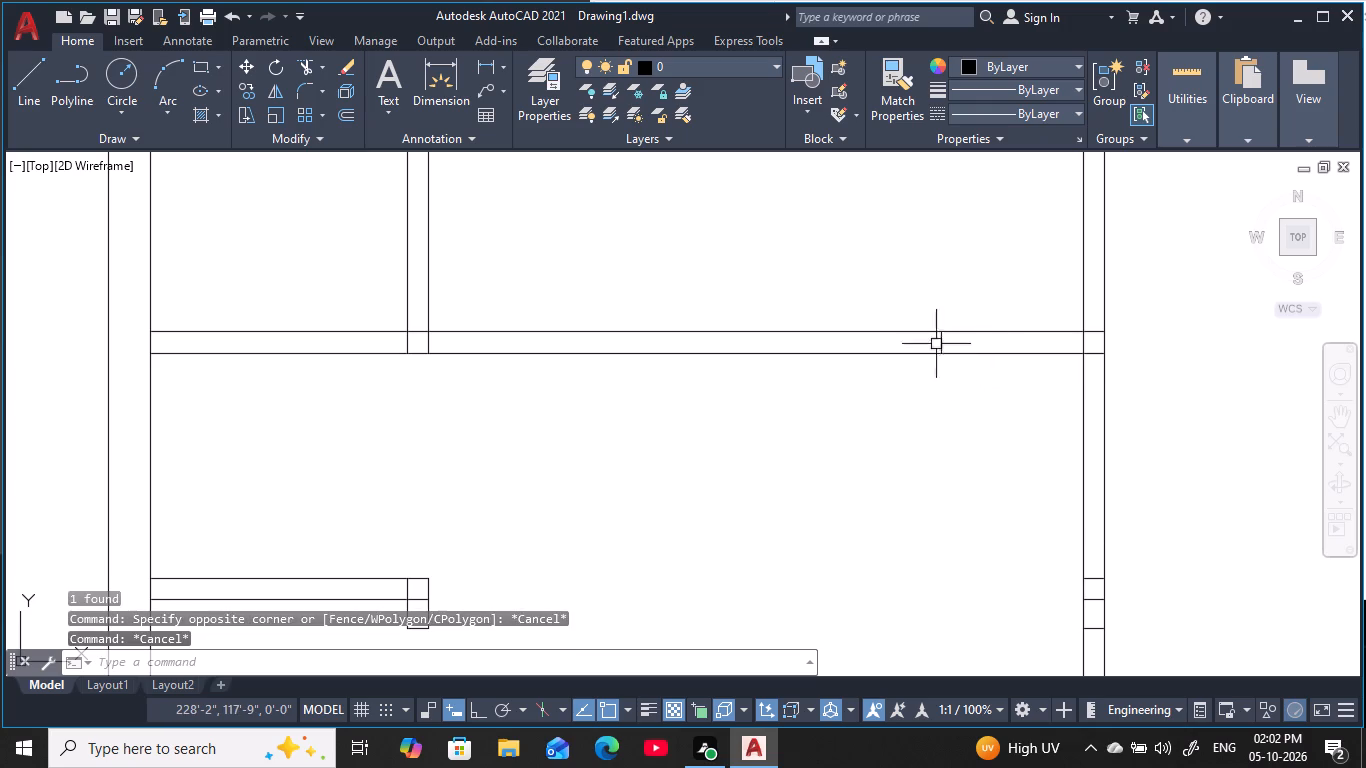
{"action": "key", "text": "Escape"}
{"action": "key", "text": "Escape"}
{"action": "key", "text": "Escape"}
{"action": "key", "text": "Escape"}
{"action": "left_click", "coordinate": [899, 267]}
{"action": "left_click", "coordinate": [1052, 424]}
{"action": "key", "text": "space"}
Erase the three short cross lines in the left corridor wall beside the bottom-left room.
{"action": "scroll", "coordinate": [768, 574], "scroll_direction": "down", "scroll_amount": 2}
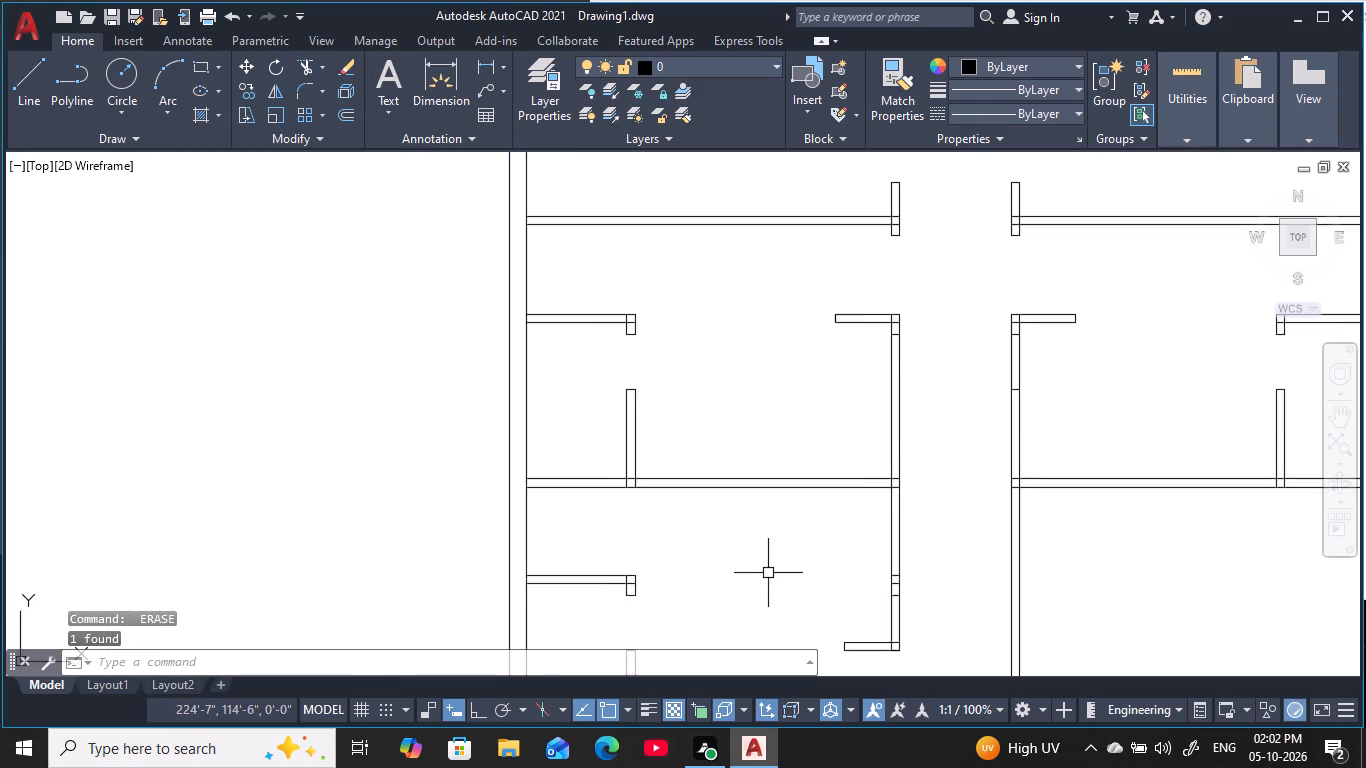
{"action": "middle_click_drag", "start_coordinate": [767, 564], "coordinate": [701, 386]}
{"action": "left_click", "coordinate": [815, 368]}
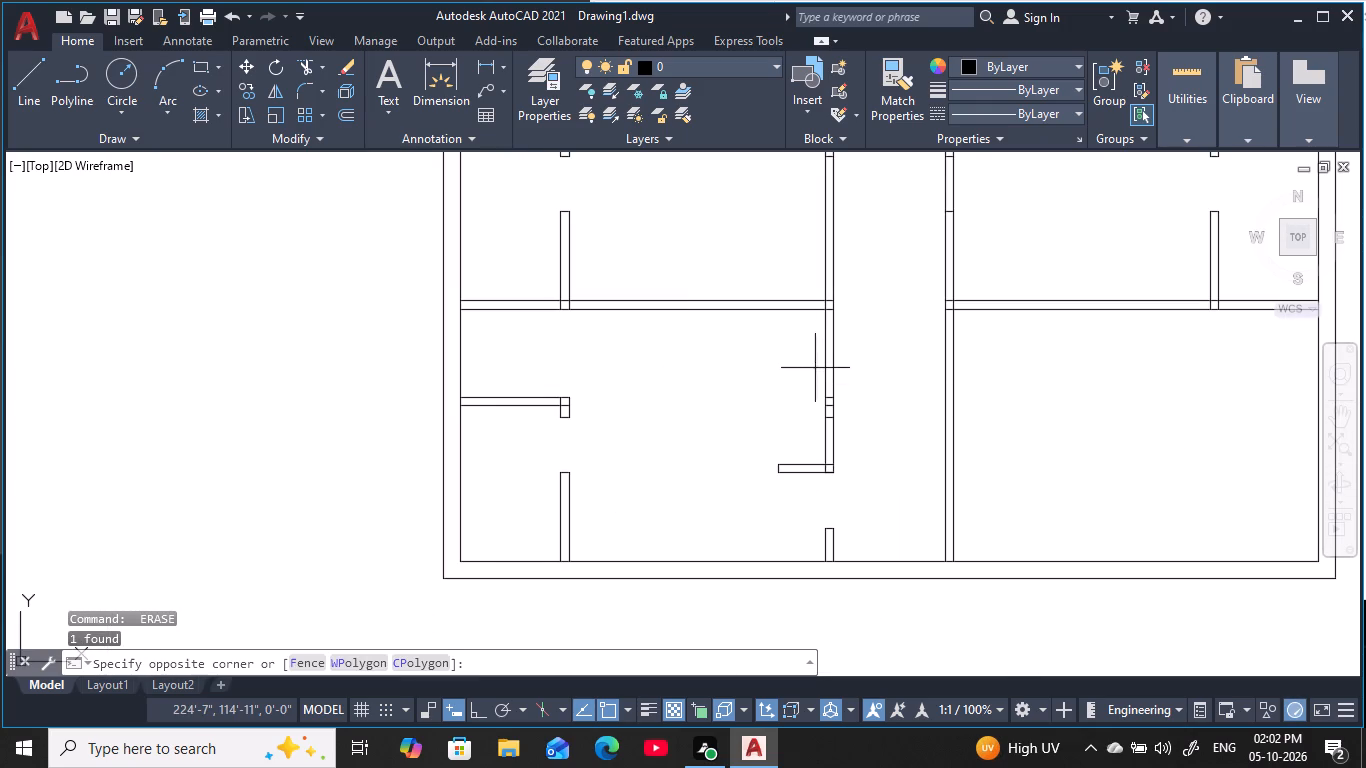
{"action": "left_click", "coordinate": [890, 437]}
{"action": "key", "text": "space"}
Erase the short cross line in the right corridor wall, above the horizontal wall of the bottom-right room.
{"action": "middle_click_drag", "start_coordinate": [865, 398], "coordinate": [685, 576]}
{"action": "scroll", "coordinate": [755, 407], "scroll_direction": "up", "scroll_amount": 2}
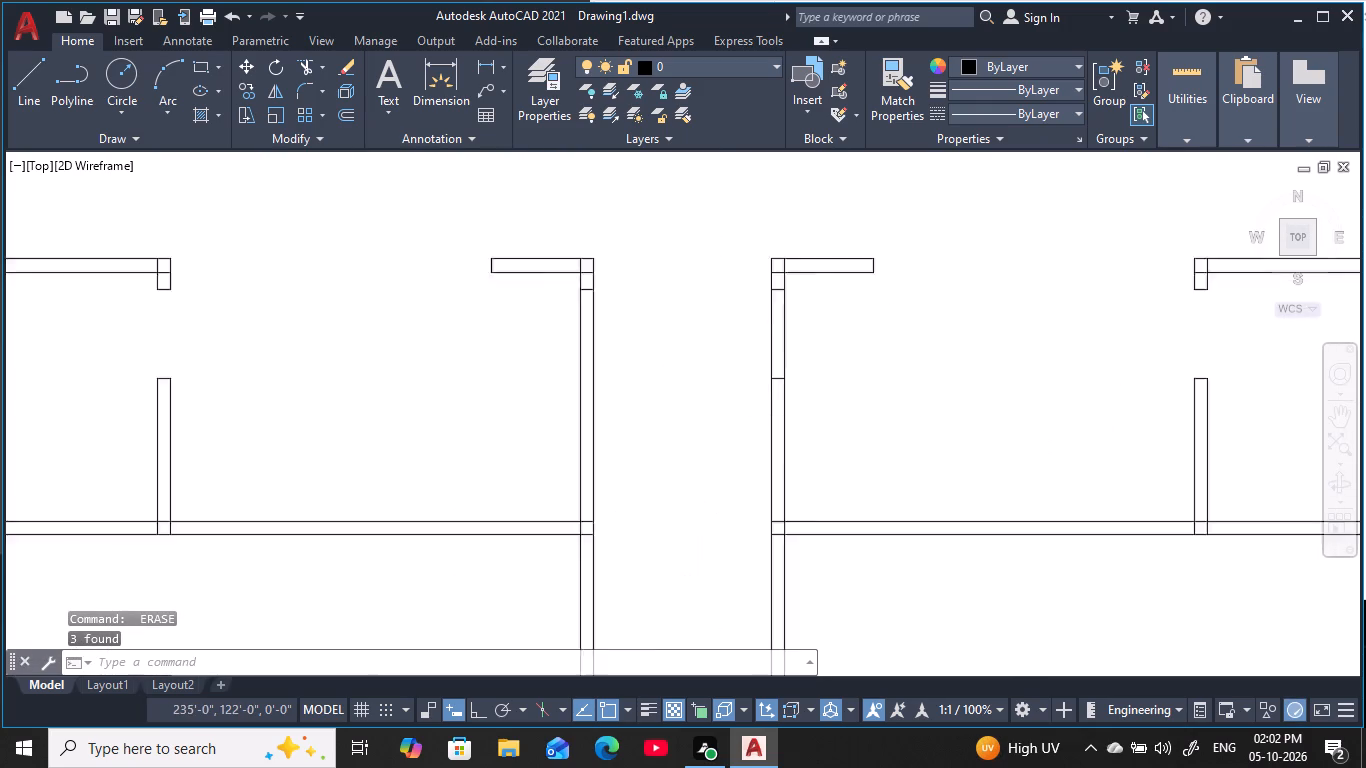
{"action": "left_click", "coordinate": [738, 330]}
{"action": "left_click", "coordinate": [888, 415]}
{"action": "key", "text": "space"}
Erase the short cross line just below the top corner of the lower left corridor wall.
{"action": "middle_click_drag", "start_coordinate": [687, 414], "coordinate": [690, 433]}
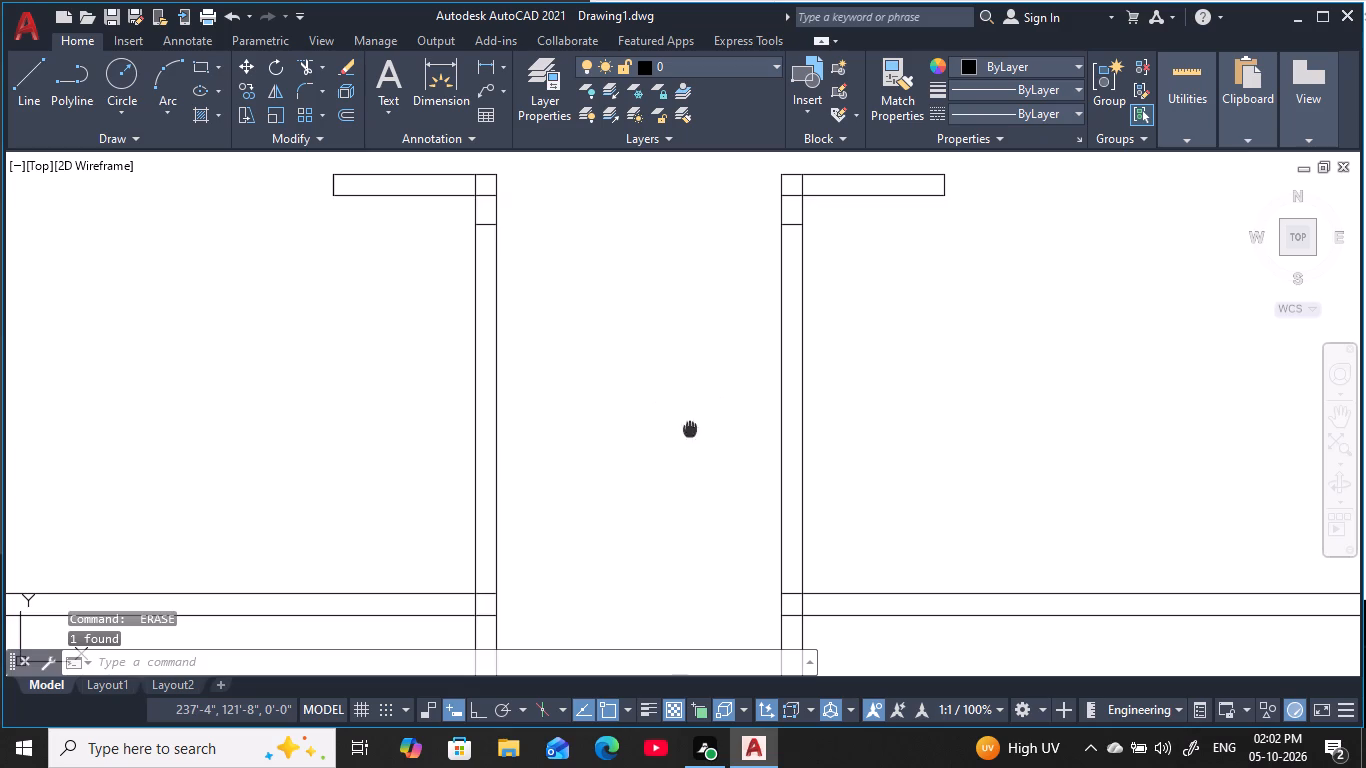
{"action": "middle_click_drag", "start_coordinate": [690, 433], "coordinate": [715, 501]}
{"action": "scroll", "coordinate": [554, 340], "scroll_direction": "up", "scroll_amount": 2}
{"action": "left_click", "coordinate": [387, 245]}
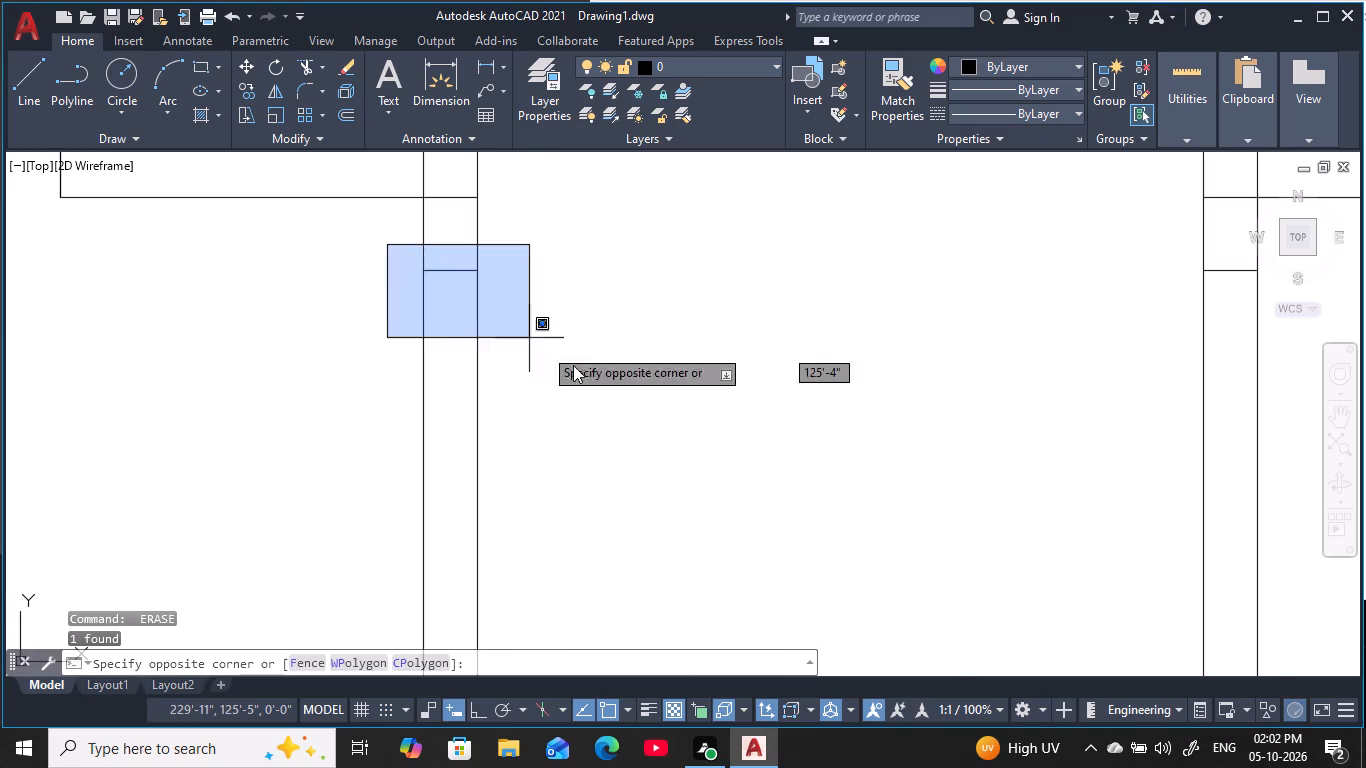
{"action": "left_click", "coordinate": [576, 368]}
{"action": "key", "text": "space"}
Erase the matching short cross line just below the top corner of the lower right corridor wall.
{"action": "middle_click_drag", "start_coordinate": [728, 388], "coordinate": [264, 392]}
{"action": "scroll", "coordinate": [503, 392], "scroll_direction": "down", "scroll_amount": 3}
{"action": "scroll", "coordinate": [341, 370], "scroll_direction": "up", "scroll_amount": 2}
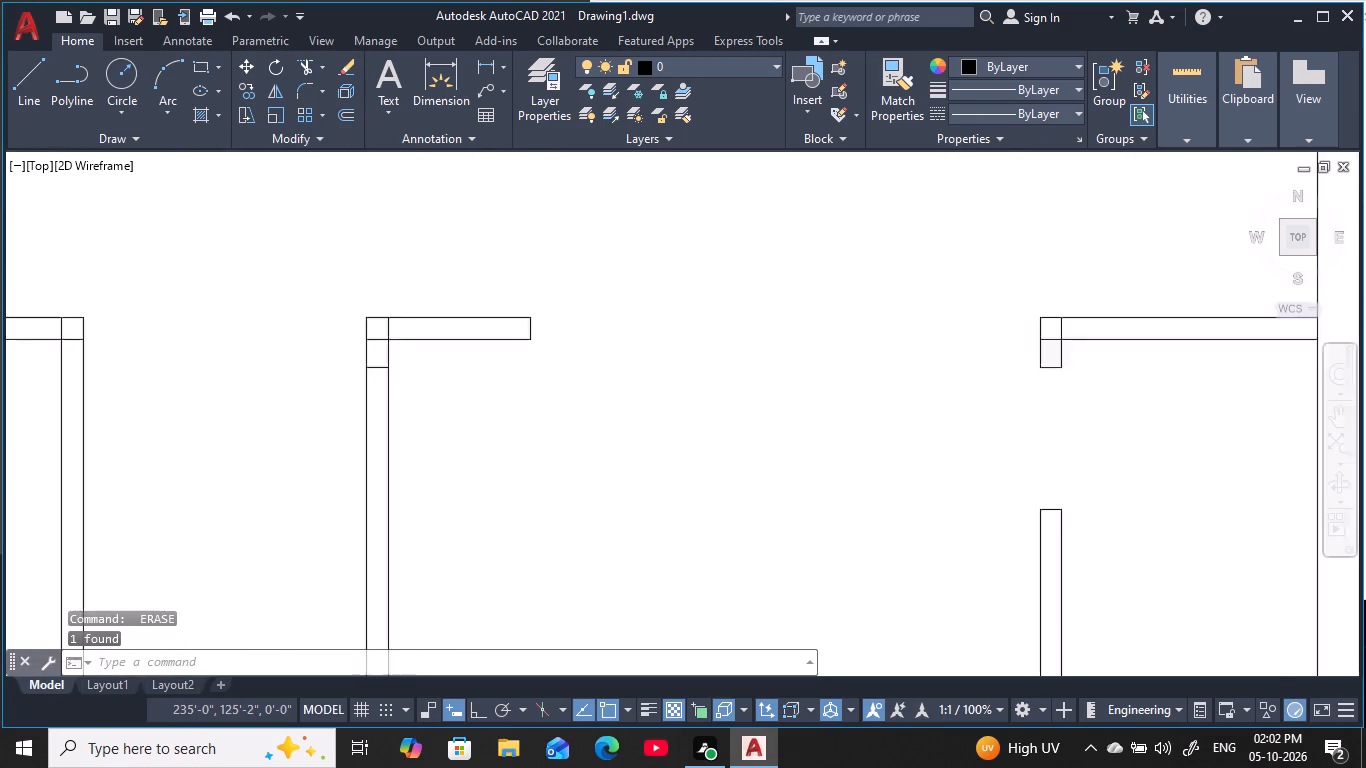
{"action": "scroll", "coordinate": [342, 370], "scroll_direction": "up", "scroll_amount": 1}
{"action": "left_click", "coordinate": [351, 328]}
{"action": "left_click", "coordinate": [542, 435]}
{"action": "scroll", "coordinate": [594, 462], "scroll_direction": "down", "scroll_amount": 3}
{"action": "scroll", "coordinate": [597, 464], "scroll_direction": "up", "scroll_amount": 1}
{"action": "key", "text": "space"}
Farther up the corridor, erase the short cross line below the stub corner in both the right and left corridor walls.
{"action": "scroll", "coordinate": [597, 461], "scroll_direction": "down", "scroll_amount": 2}
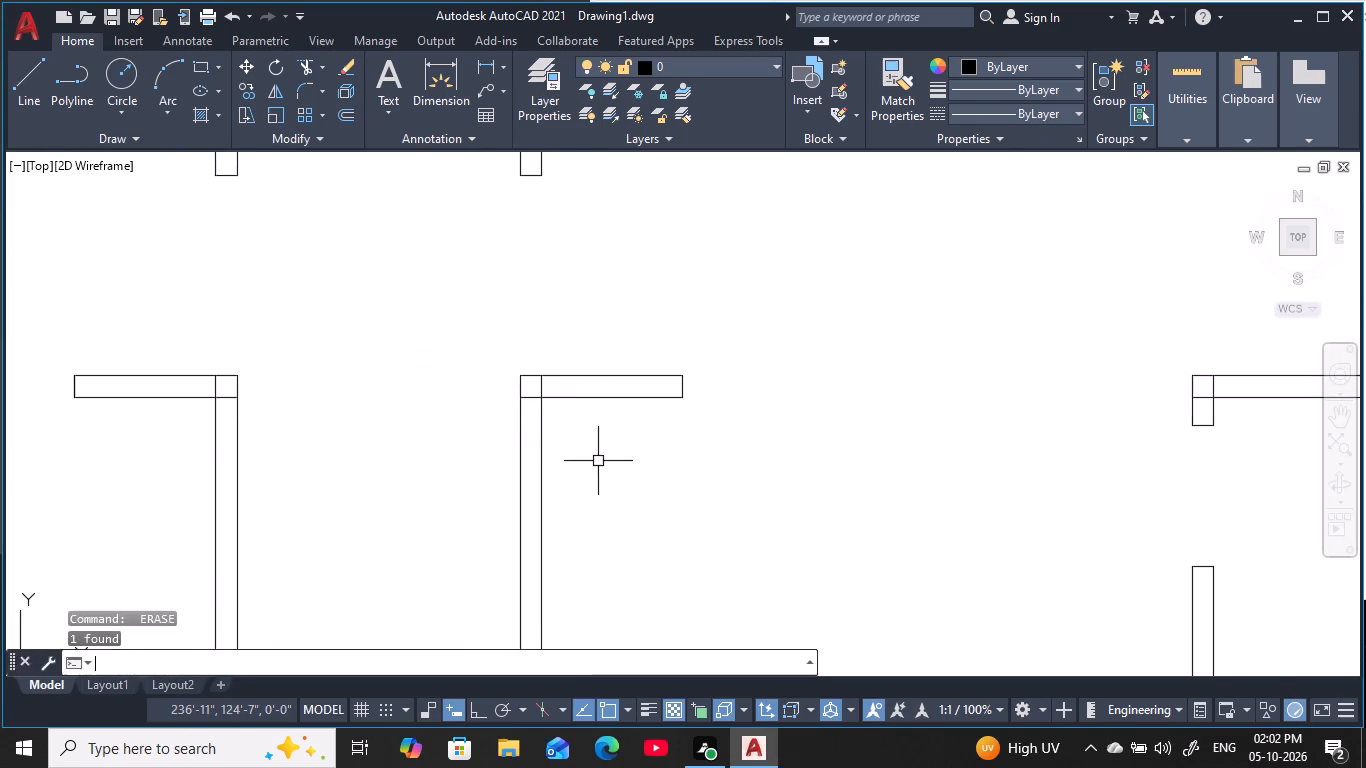
{"action": "scroll", "coordinate": [592, 463], "scroll_direction": "down", "scroll_amount": 2}
{"action": "scroll", "coordinate": [669, 462], "scroll_direction": "up", "scroll_amount": 3}
{"action": "scroll", "coordinate": [667, 462], "scroll_direction": "down", "scroll_amount": 1}
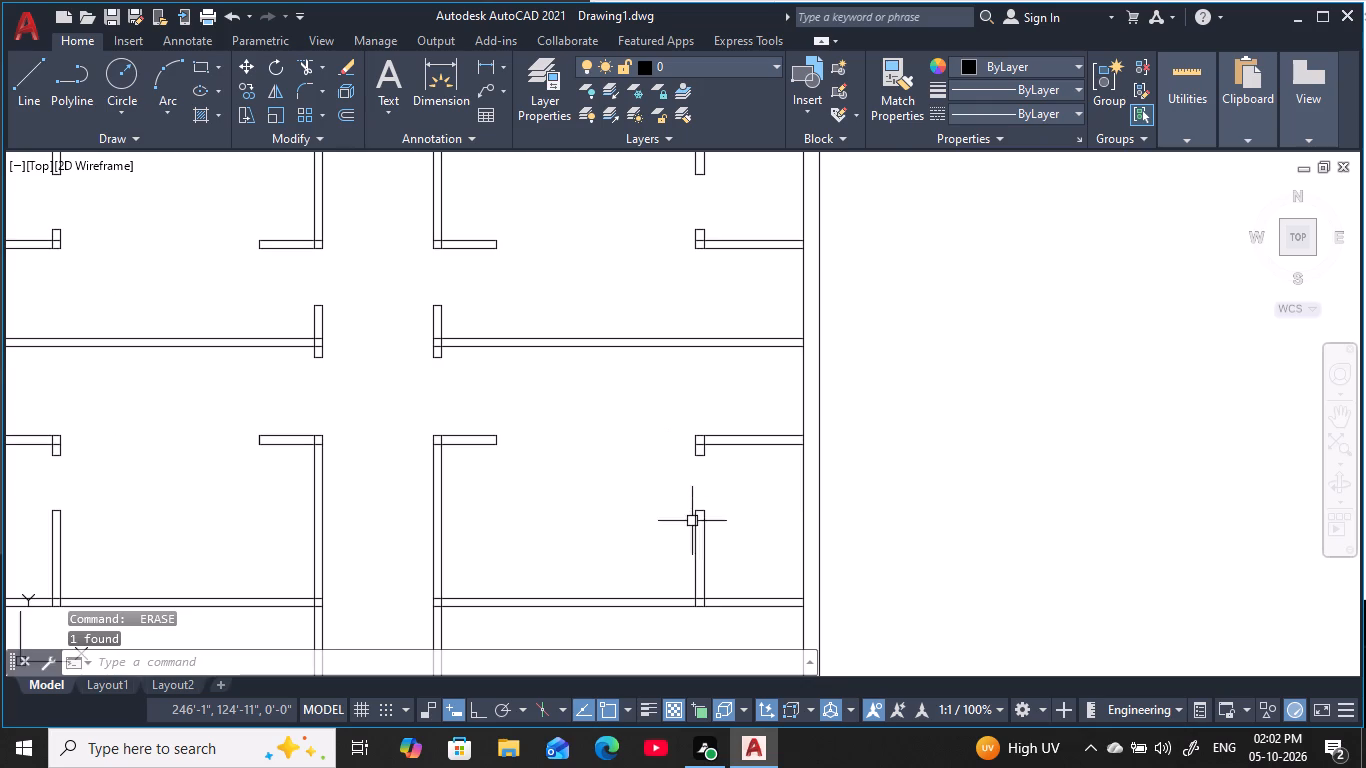
{"action": "middle_click_drag", "start_coordinate": [697, 522], "coordinate": [624, 299]}
{"action": "scroll", "coordinate": [697, 521], "scroll_direction": "up", "scroll_amount": 1}
{"action": "scroll", "coordinate": [623, 301], "scroll_direction": "down", "scroll_amount": 3}
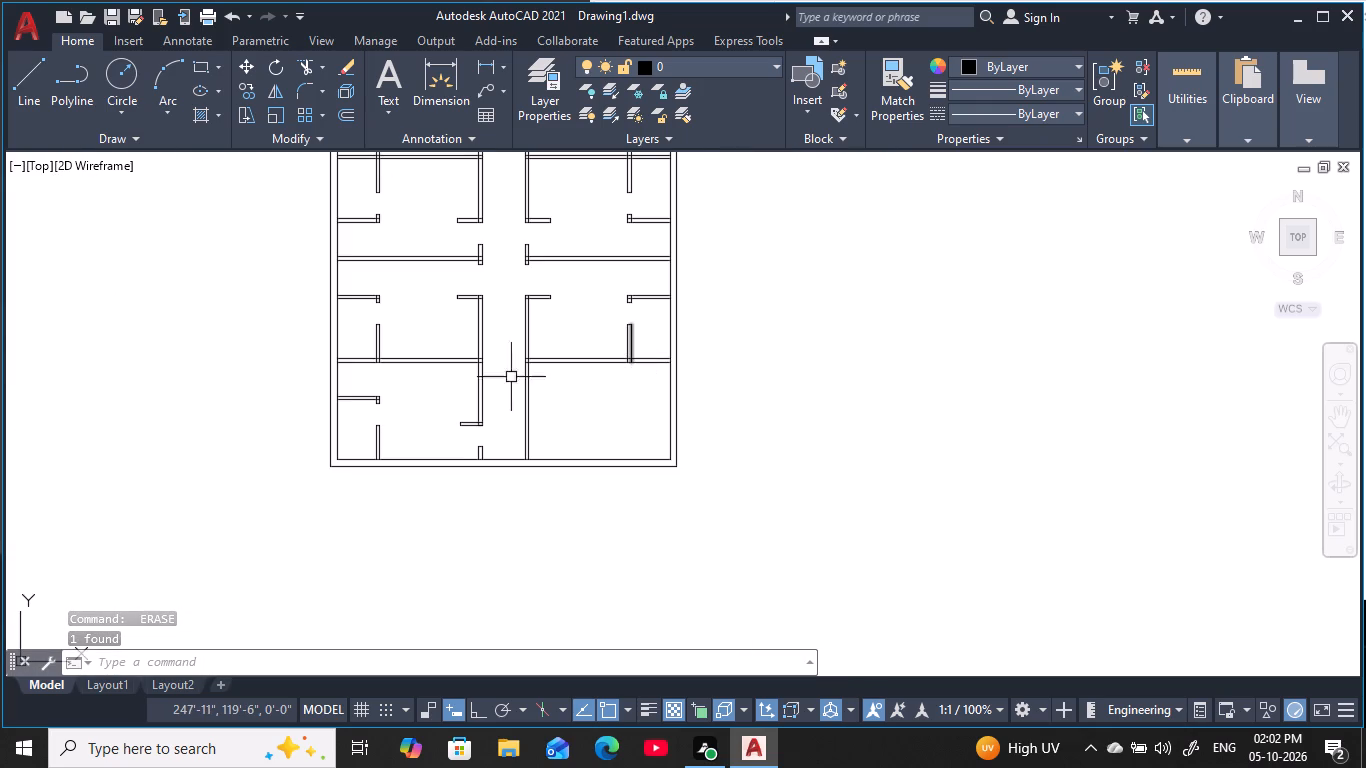
{"action": "middle_click_drag", "start_coordinate": [532, 305], "coordinate": [617, 641]}
{"action": "scroll", "coordinate": [623, 635], "scroll_direction": "up", "scroll_amount": 1}
{"action": "middle_click_drag", "start_coordinate": [586, 333], "coordinate": [601, 395]}
{"action": "scroll", "coordinate": [605, 389], "scroll_direction": "up", "scroll_amount": 1}
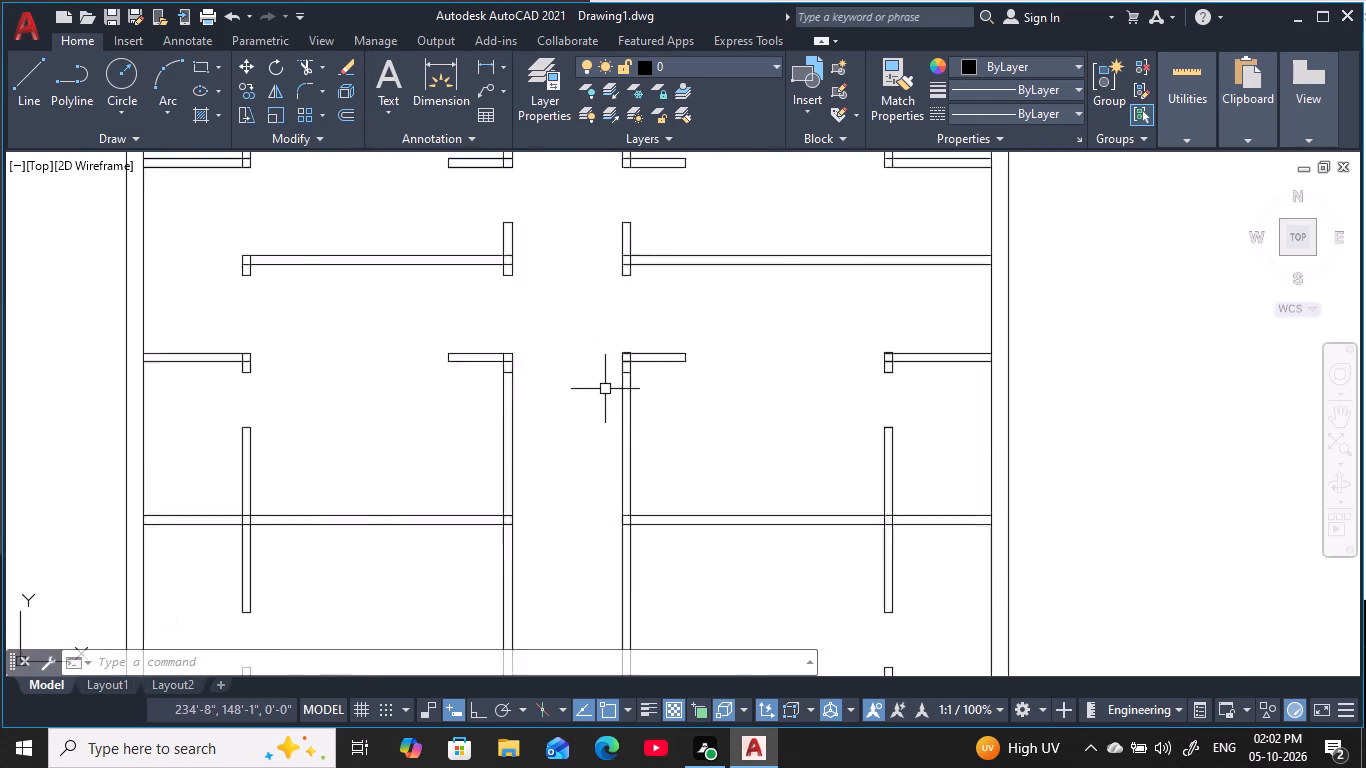
{"action": "scroll", "coordinate": [605, 389], "scroll_direction": "up", "scroll_amount": 2}
{"action": "left_click", "coordinate": [614, 327]}
{"action": "left_click", "coordinate": [738, 411]}
{"action": "key", "text": "space"}
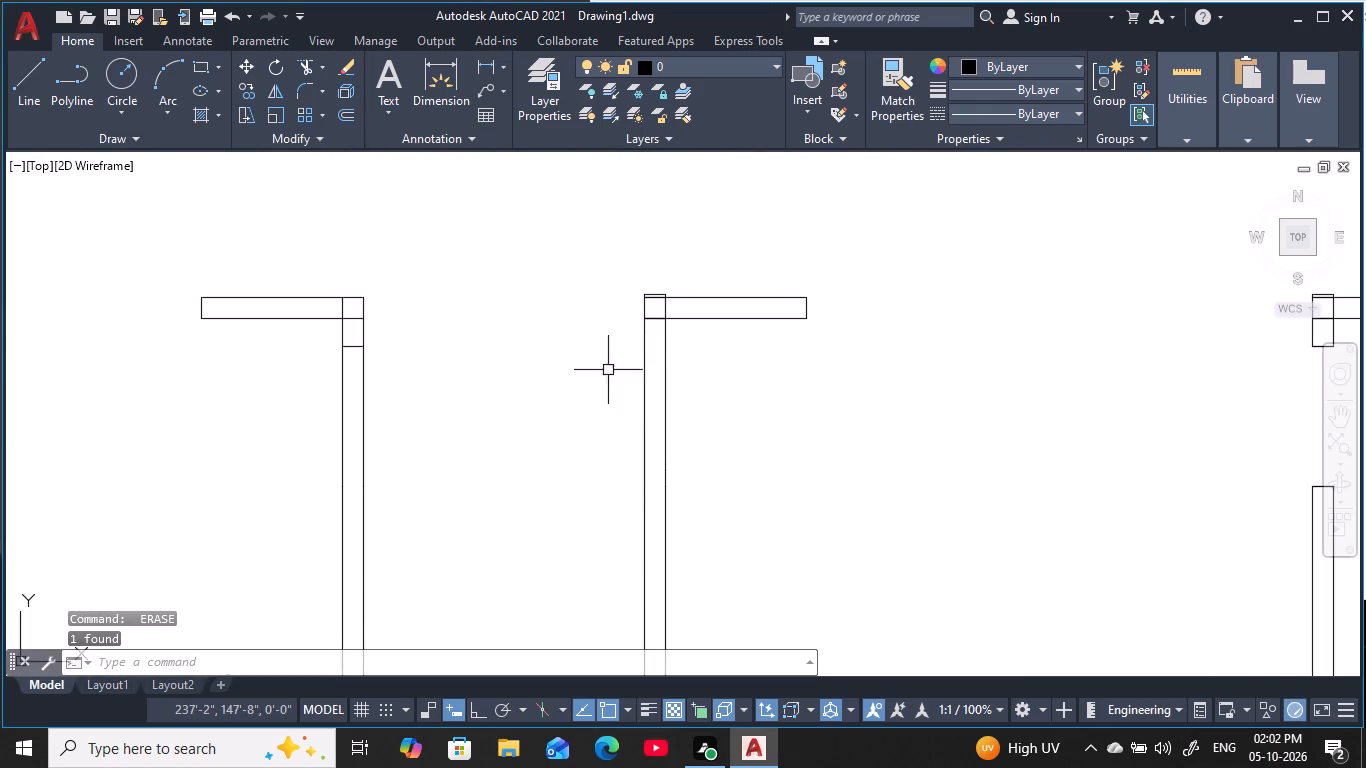
{"action": "left_click", "coordinate": [330, 340]}
{"action": "left_click", "coordinate": [412, 365]}
{"action": "key", "text": "space"}
Erase the short overlapping lines capping and crossing the top corner of that right corridor wall.
{"action": "left_click", "coordinate": [612, 280]}
{"action": "left_click", "coordinate": [731, 392]}
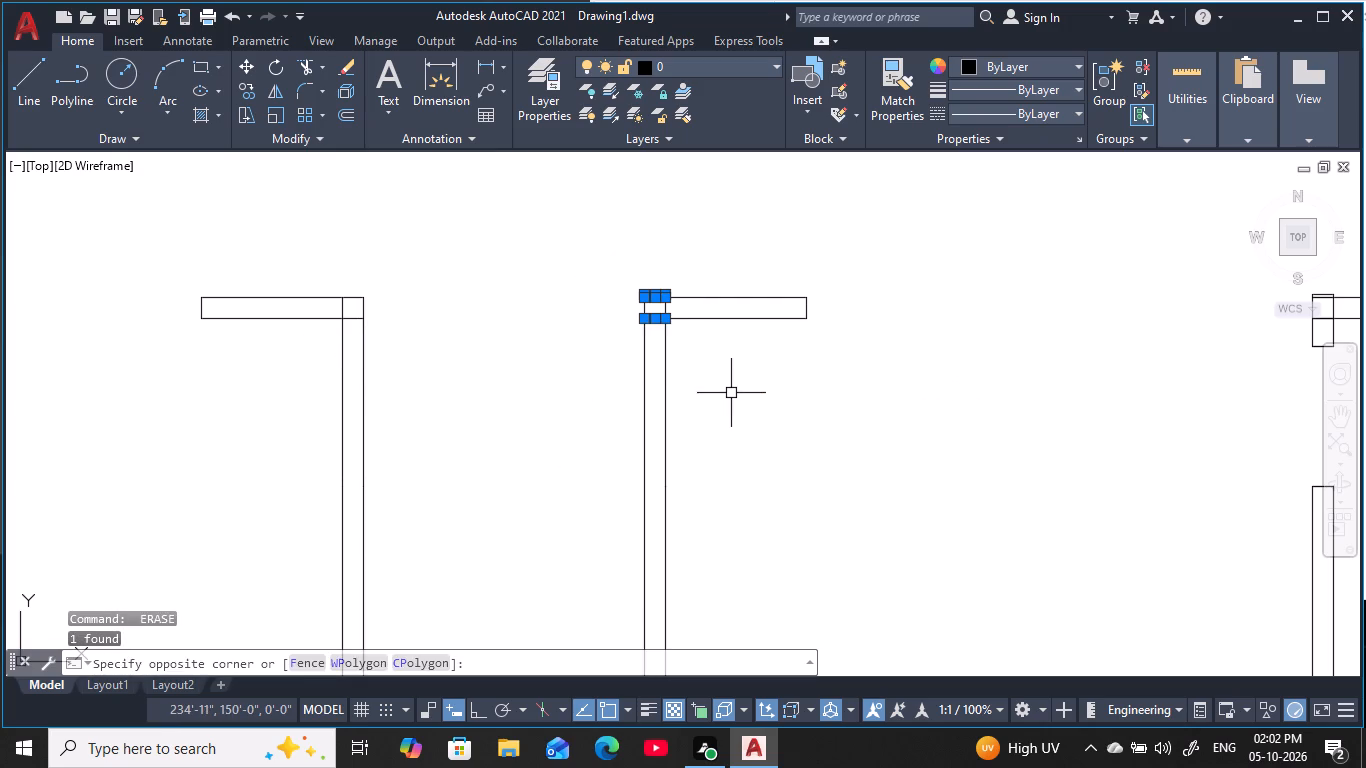
{"action": "key", "text": "space"}
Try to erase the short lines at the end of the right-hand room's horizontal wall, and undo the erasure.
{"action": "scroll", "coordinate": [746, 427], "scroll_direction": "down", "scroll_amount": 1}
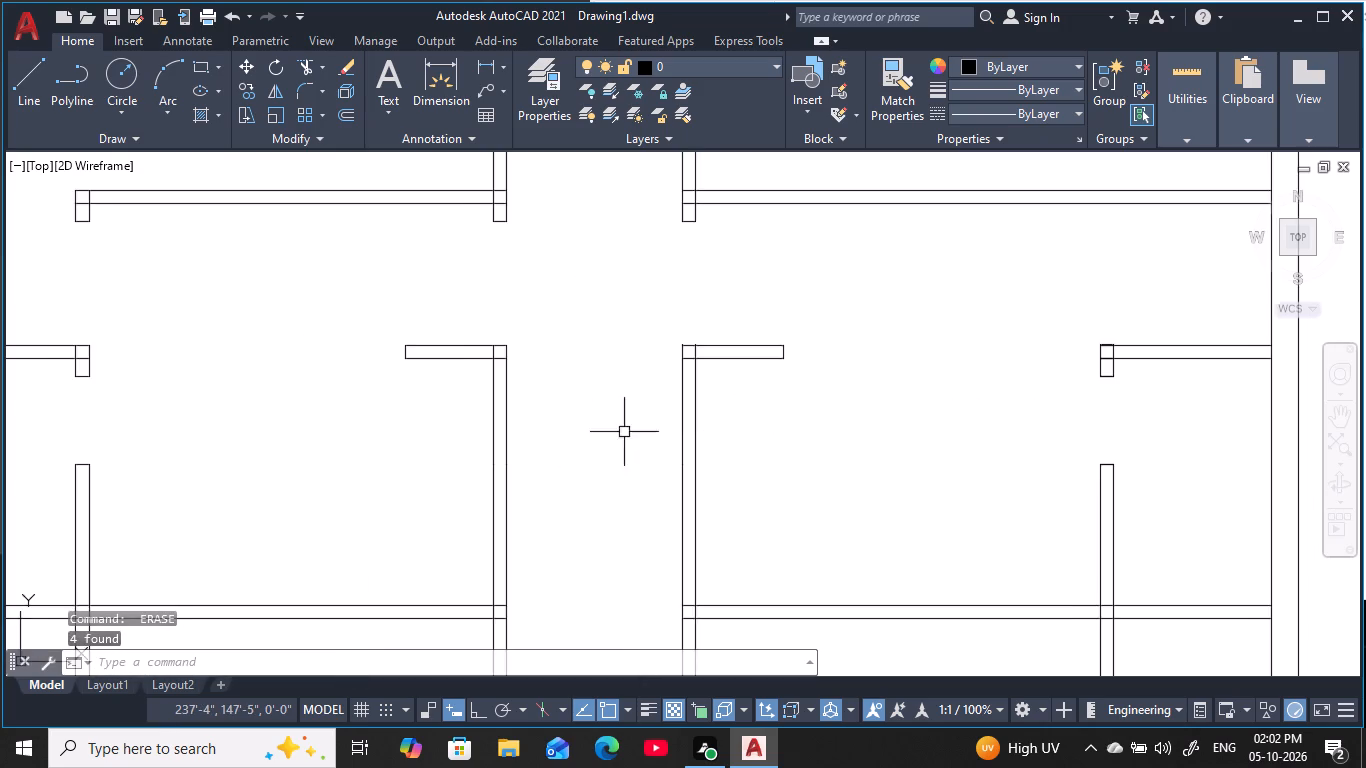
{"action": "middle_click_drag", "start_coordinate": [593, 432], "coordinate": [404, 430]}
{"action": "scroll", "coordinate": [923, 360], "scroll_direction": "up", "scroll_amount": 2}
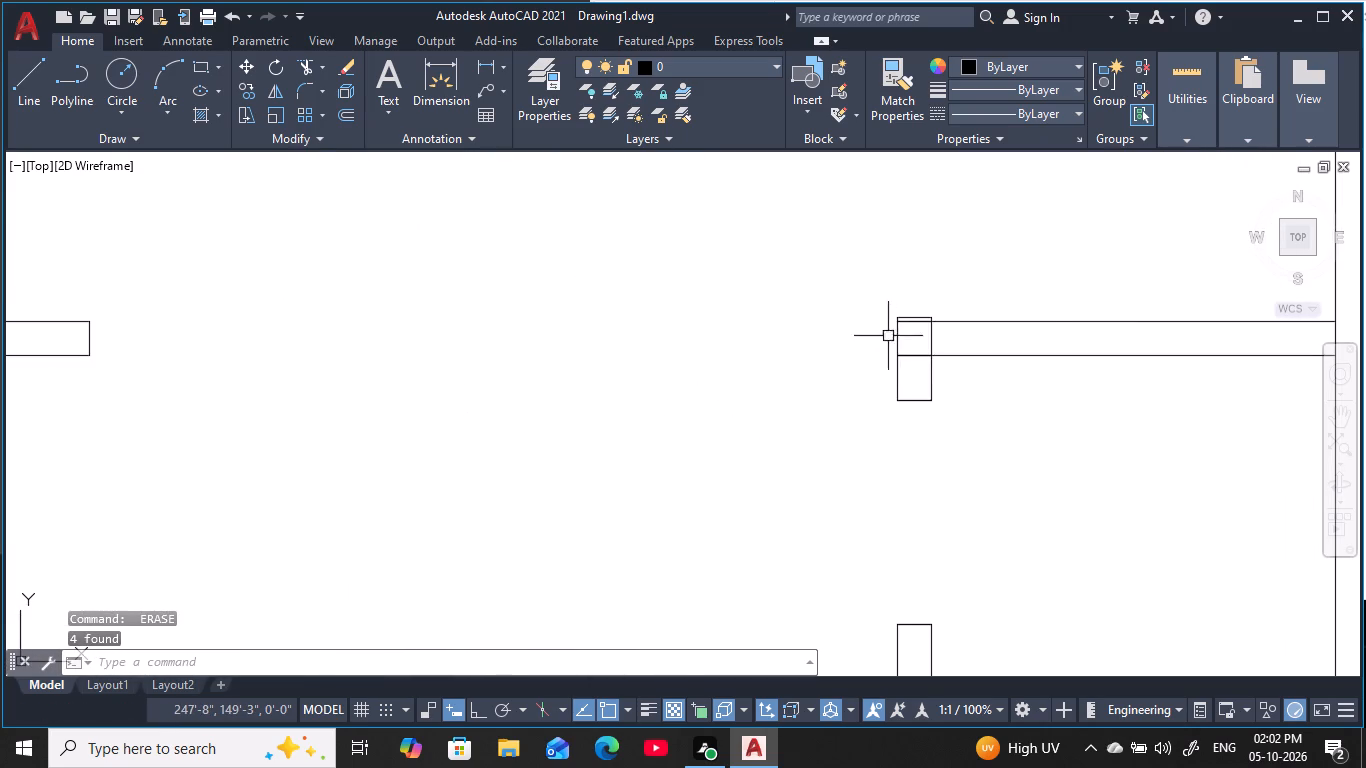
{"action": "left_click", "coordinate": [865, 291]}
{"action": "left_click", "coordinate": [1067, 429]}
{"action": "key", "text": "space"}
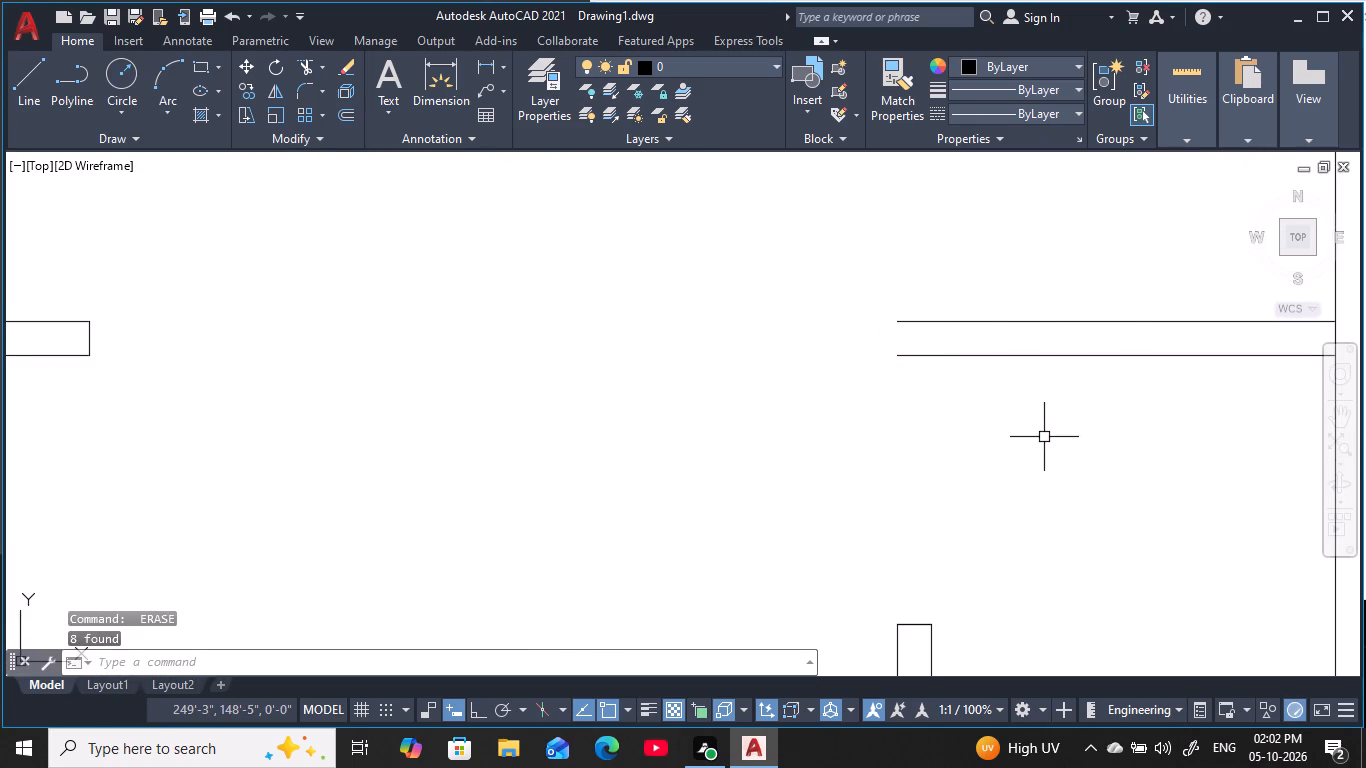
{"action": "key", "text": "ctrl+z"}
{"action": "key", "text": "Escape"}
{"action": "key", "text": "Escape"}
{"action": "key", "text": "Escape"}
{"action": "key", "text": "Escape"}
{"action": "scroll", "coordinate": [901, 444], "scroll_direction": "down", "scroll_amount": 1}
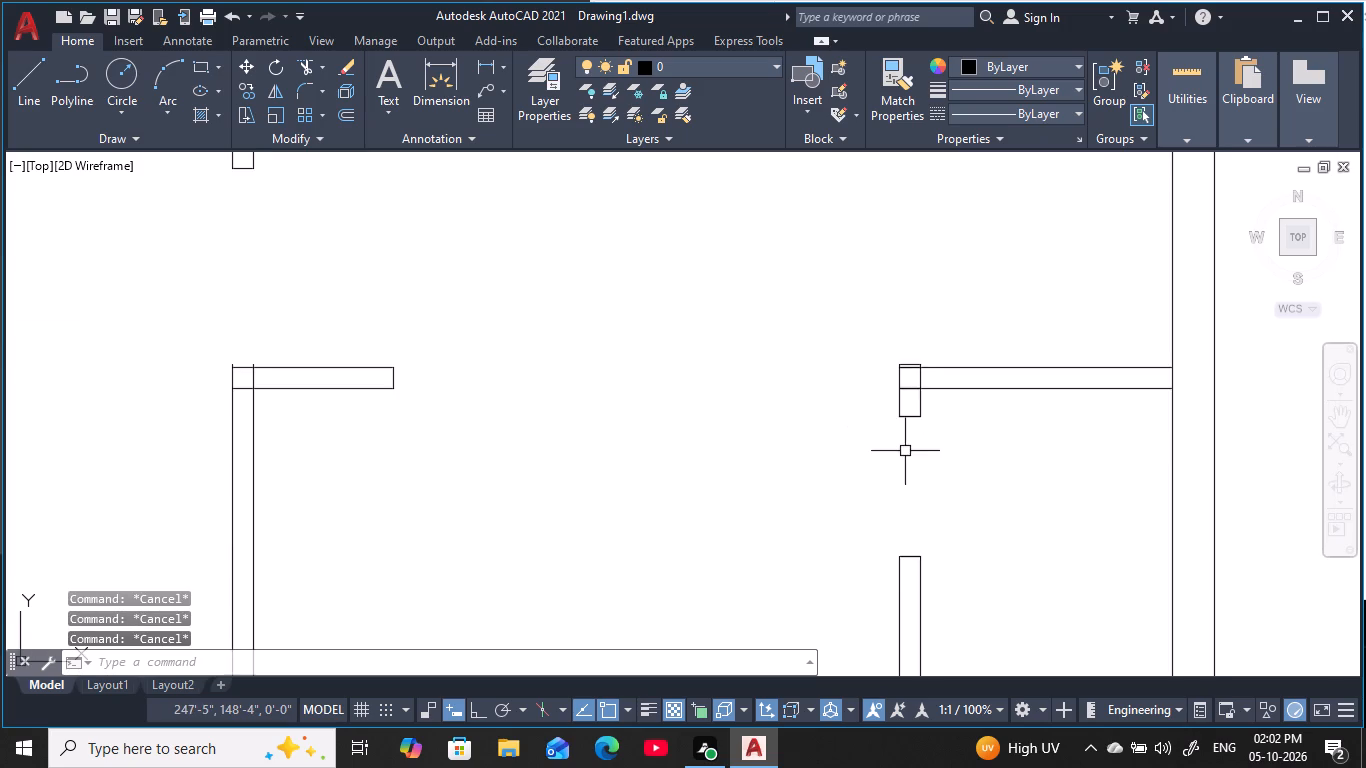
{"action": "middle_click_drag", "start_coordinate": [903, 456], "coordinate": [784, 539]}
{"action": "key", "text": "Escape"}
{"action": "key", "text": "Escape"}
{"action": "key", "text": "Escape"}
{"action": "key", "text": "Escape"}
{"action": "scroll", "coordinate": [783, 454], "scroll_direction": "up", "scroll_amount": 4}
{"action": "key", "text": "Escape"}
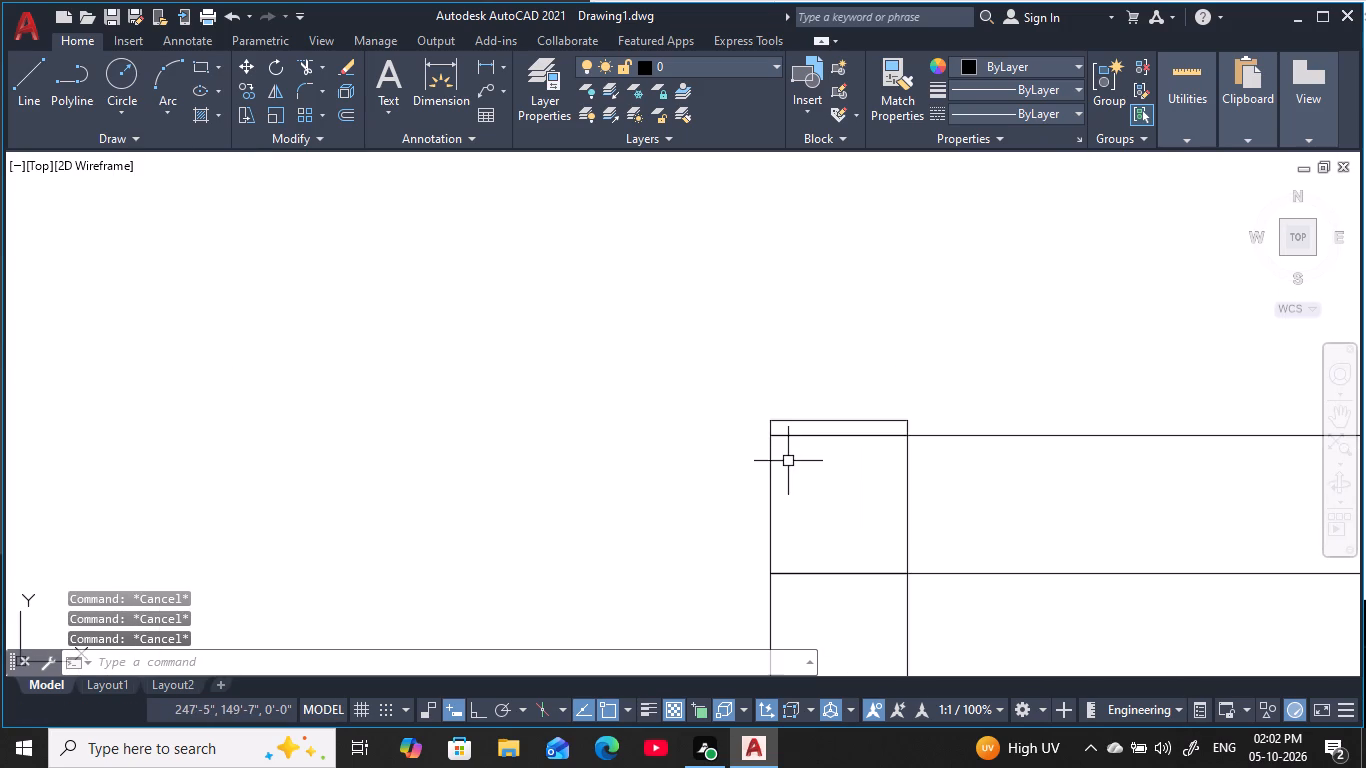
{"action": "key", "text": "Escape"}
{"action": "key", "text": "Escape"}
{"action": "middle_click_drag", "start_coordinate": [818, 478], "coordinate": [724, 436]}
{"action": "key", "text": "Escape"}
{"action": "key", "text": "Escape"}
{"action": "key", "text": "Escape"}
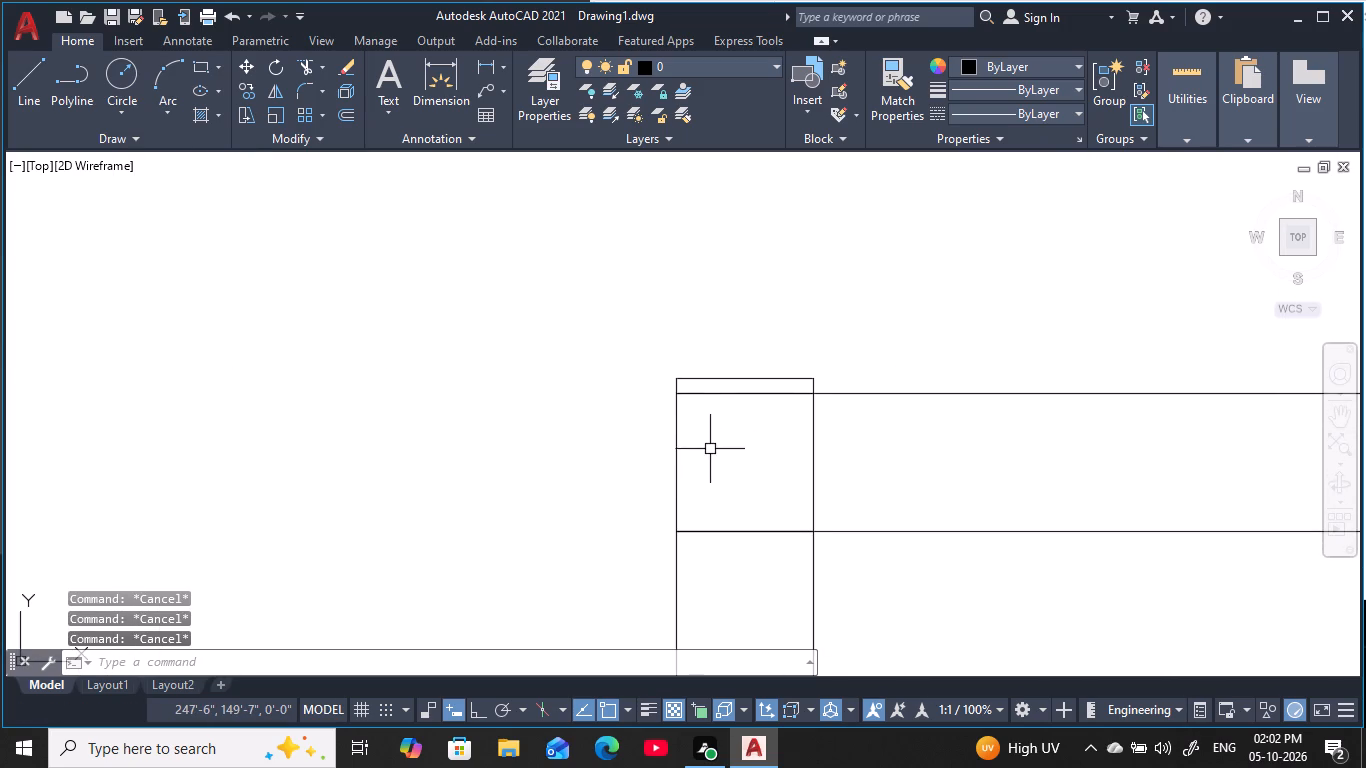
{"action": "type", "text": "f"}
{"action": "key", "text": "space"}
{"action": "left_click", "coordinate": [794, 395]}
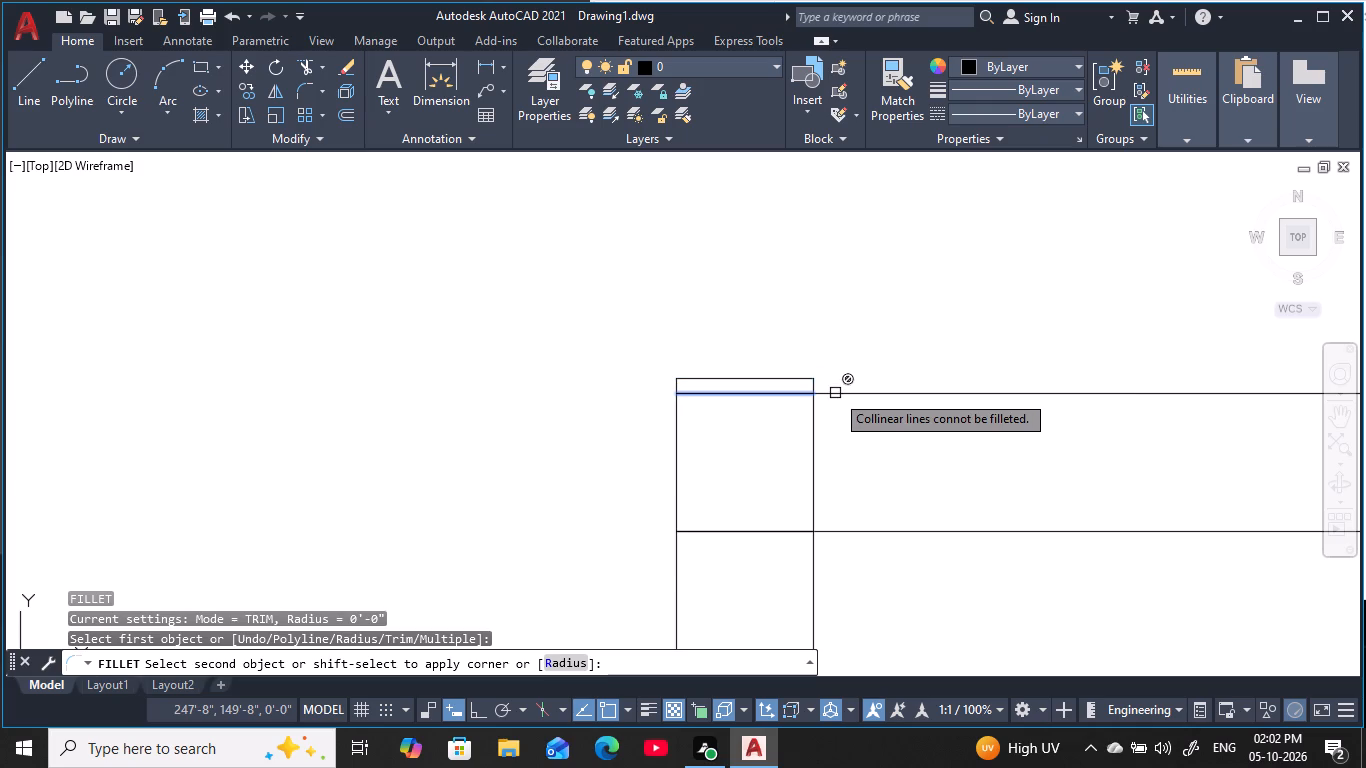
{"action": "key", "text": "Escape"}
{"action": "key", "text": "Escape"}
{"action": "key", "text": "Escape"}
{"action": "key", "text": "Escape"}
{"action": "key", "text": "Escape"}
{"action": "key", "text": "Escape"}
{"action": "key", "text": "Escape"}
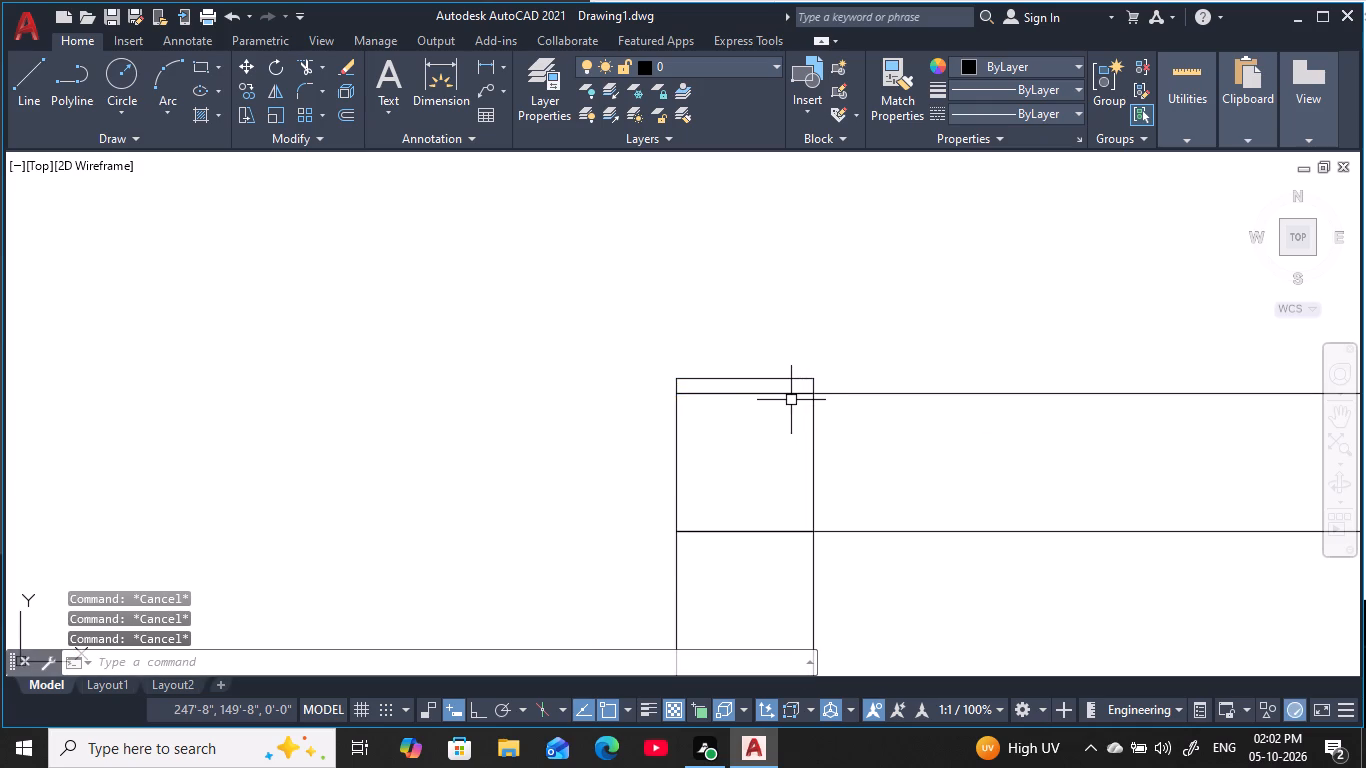
Trim the lines crossing the junction between the right-hand room's horizontal wall and its short vertical stub.
{"action": "type", "text": "tr"}
{"action": "key", "text": "space"}
{"action": "left_click", "coordinate": [792, 398]}
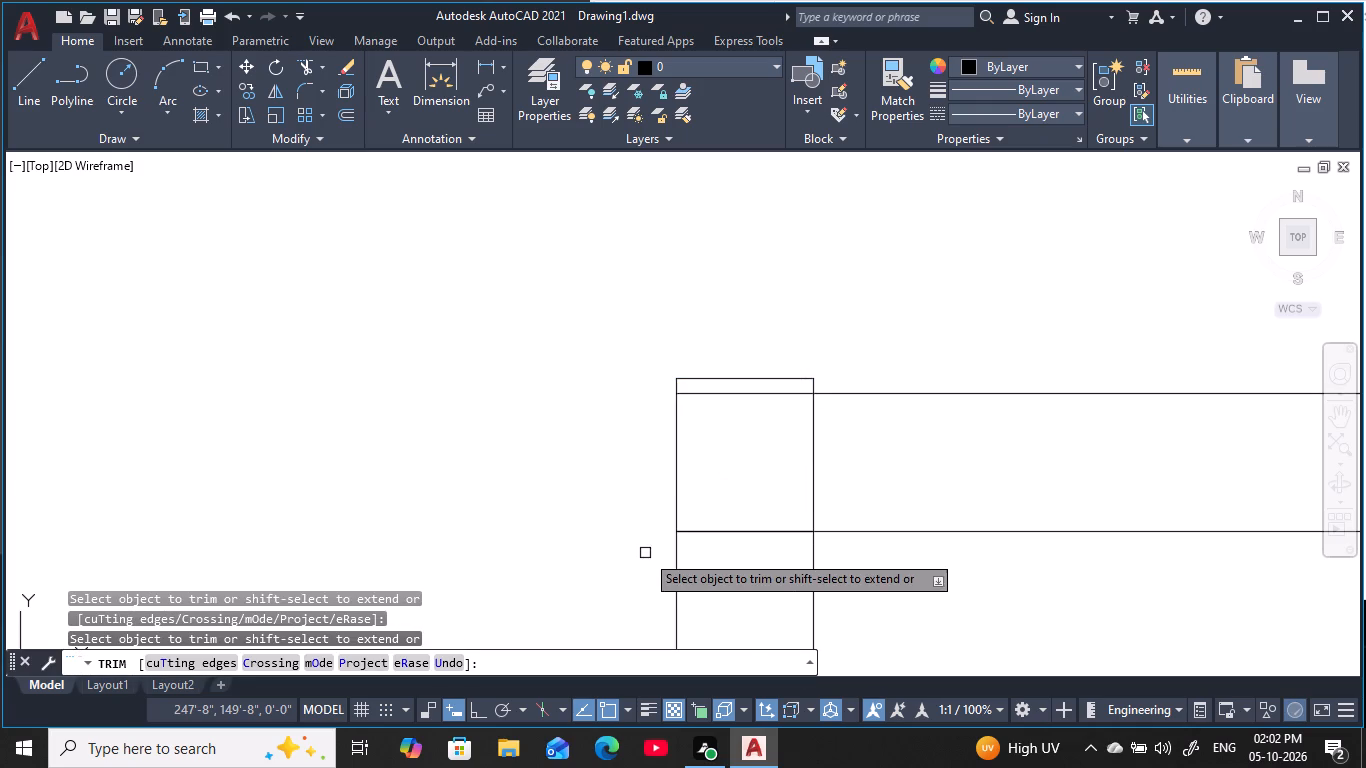
{"action": "scroll", "coordinate": [644, 553], "scroll_direction": "down", "scroll_amount": 1}
{"action": "left_click", "coordinate": [726, 454]}
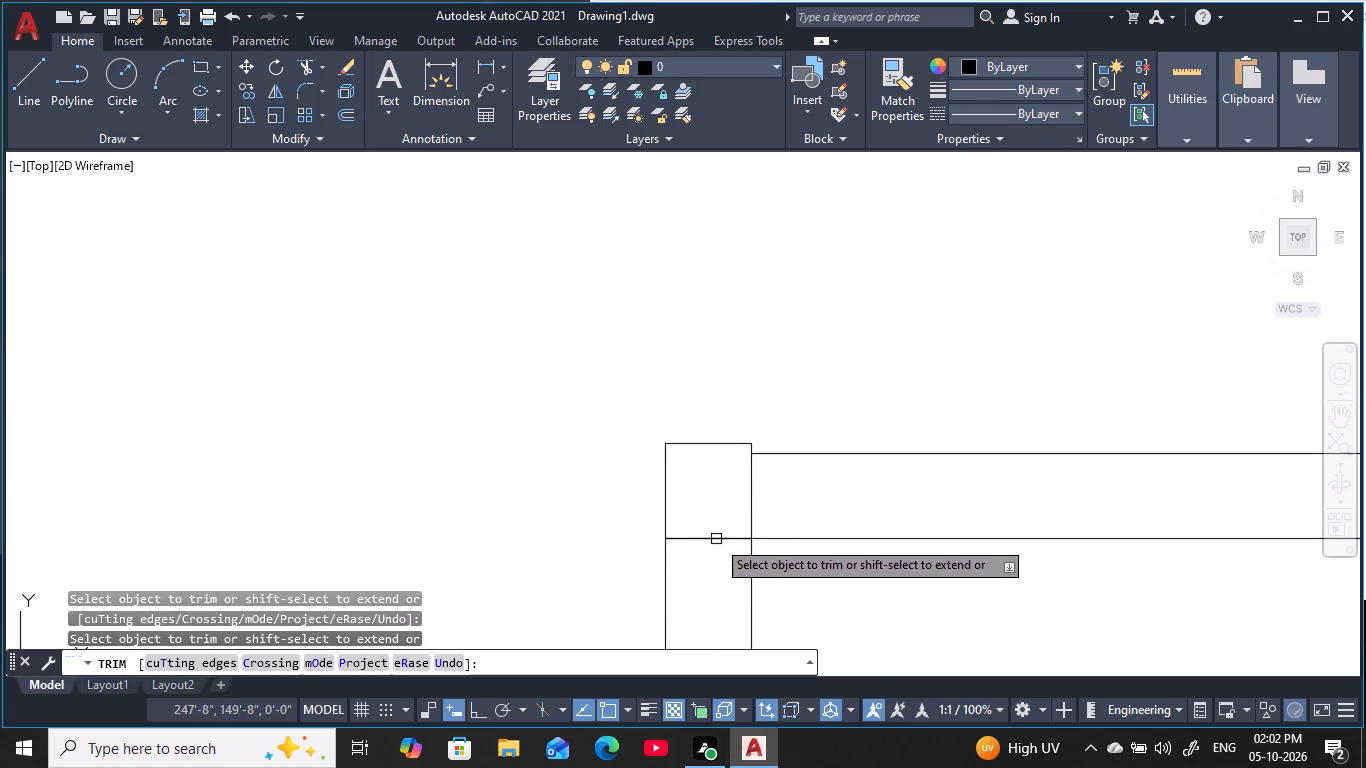
{"action": "left_click", "coordinate": [716, 539]}
{"action": "left_click_drag", "start_coordinate": [767, 499], "coordinate": [712, 568]}
{"action": "scroll", "coordinate": [714, 574], "scroll_direction": "down", "scroll_amount": 3}
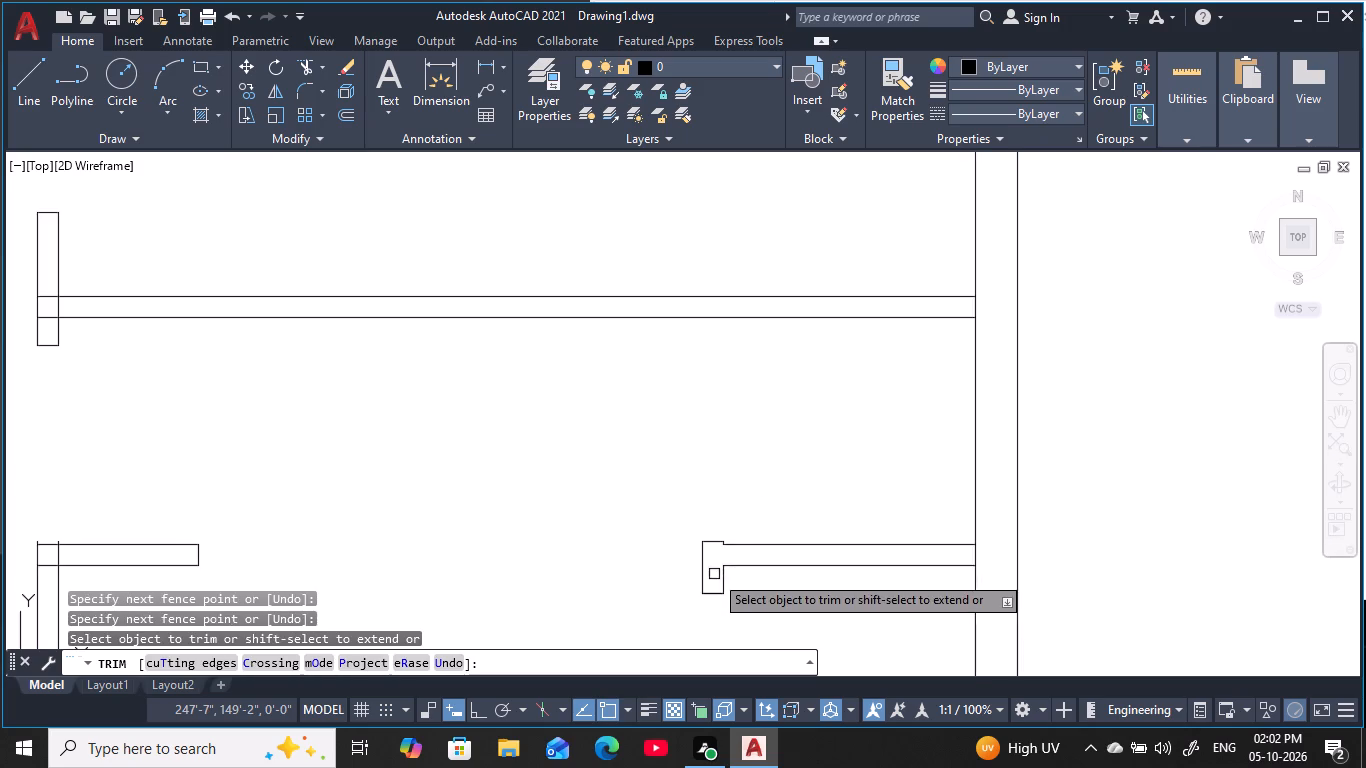
{"action": "middle_click_drag", "start_coordinate": [714, 573], "coordinate": [938, 483]}
{"action": "scroll", "coordinate": [222, 442], "scroll_direction": "up", "scroll_amount": 1}
{"action": "scroll", "coordinate": [276, 474], "scroll_direction": "down", "scroll_amount": 1}
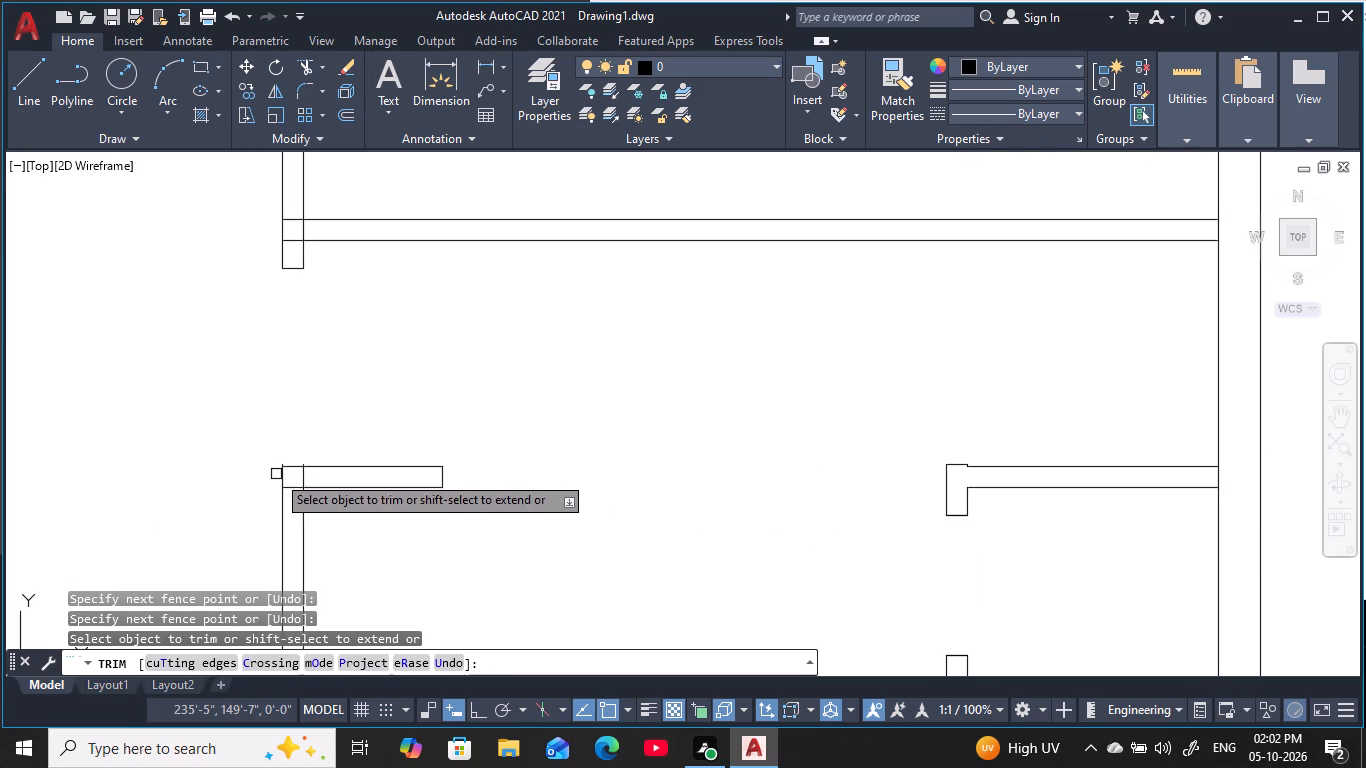
{"action": "middle_click_drag", "start_coordinate": [182, 476], "coordinate": [908, 407]}
{"action": "scroll", "coordinate": [908, 407], "scroll_direction": "down", "scroll_amount": 1}
{"action": "middle_click_drag", "start_coordinate": [870, 412], "coordinate": [623, 421]}
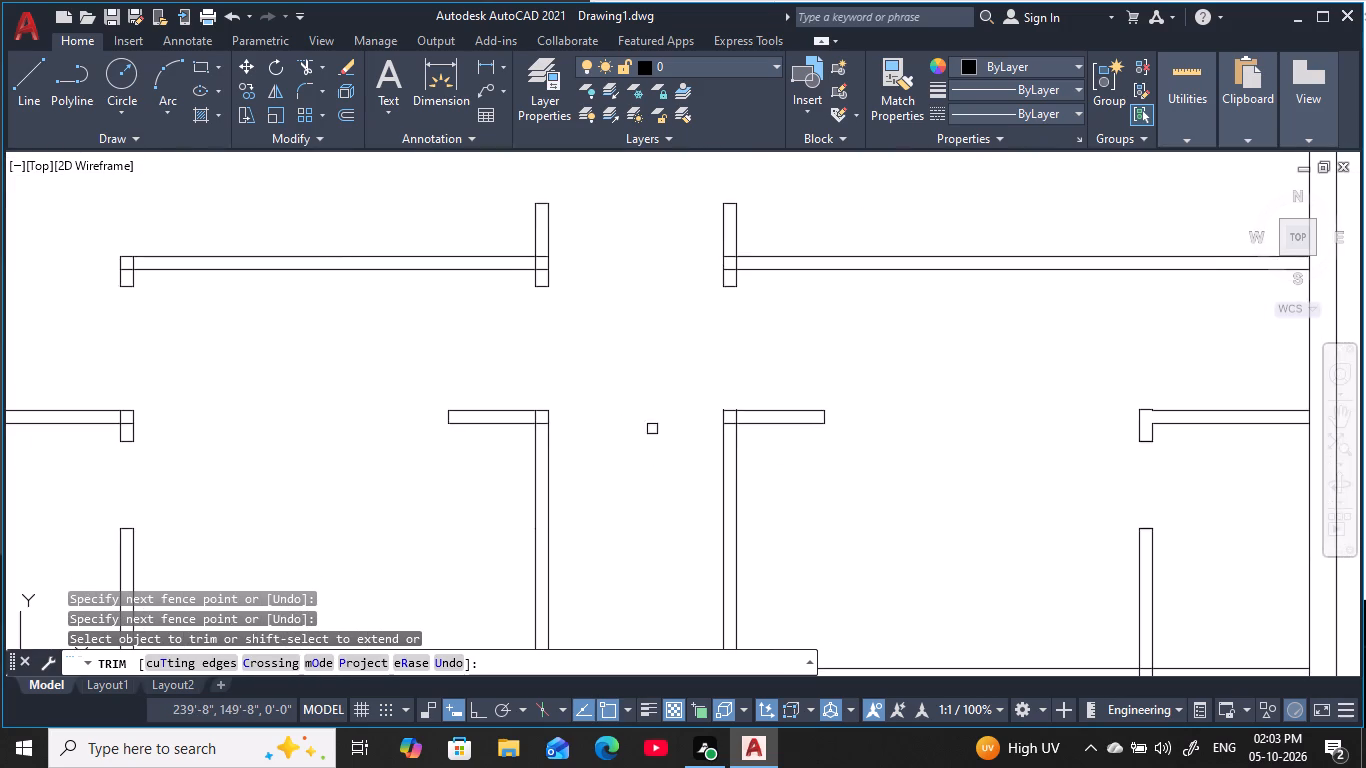
{"action": "scroll", "coordinate": [739, 413], "scroll_direction": "up", "scroll_amount": 3}
{"action": "middle_click_drag", "start_coordinate": [813, 447], "coordinate": [642, 453]}
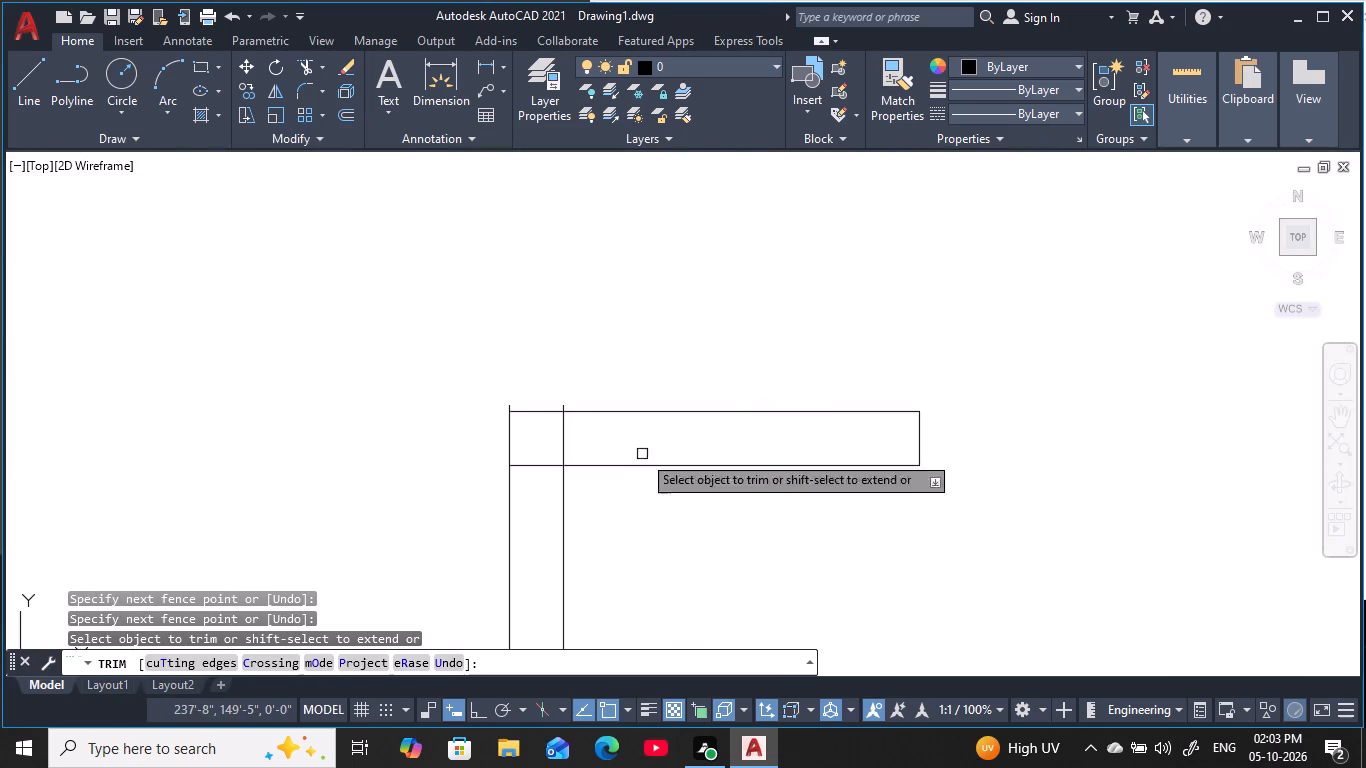
{"action": "key", "text": "Escape"}
{"action": "key", "text": "Escape"}
{"action": "key", "text": "Escape"}
{"action": "key", "text": "Escape"}
{"action": "key", "text": "Escape"}
Offset the lower line of the right corridor wall's horizontal stub upward by 5.
{"action": "key", "text": "o"}
{"action": "key", "text": "space"}
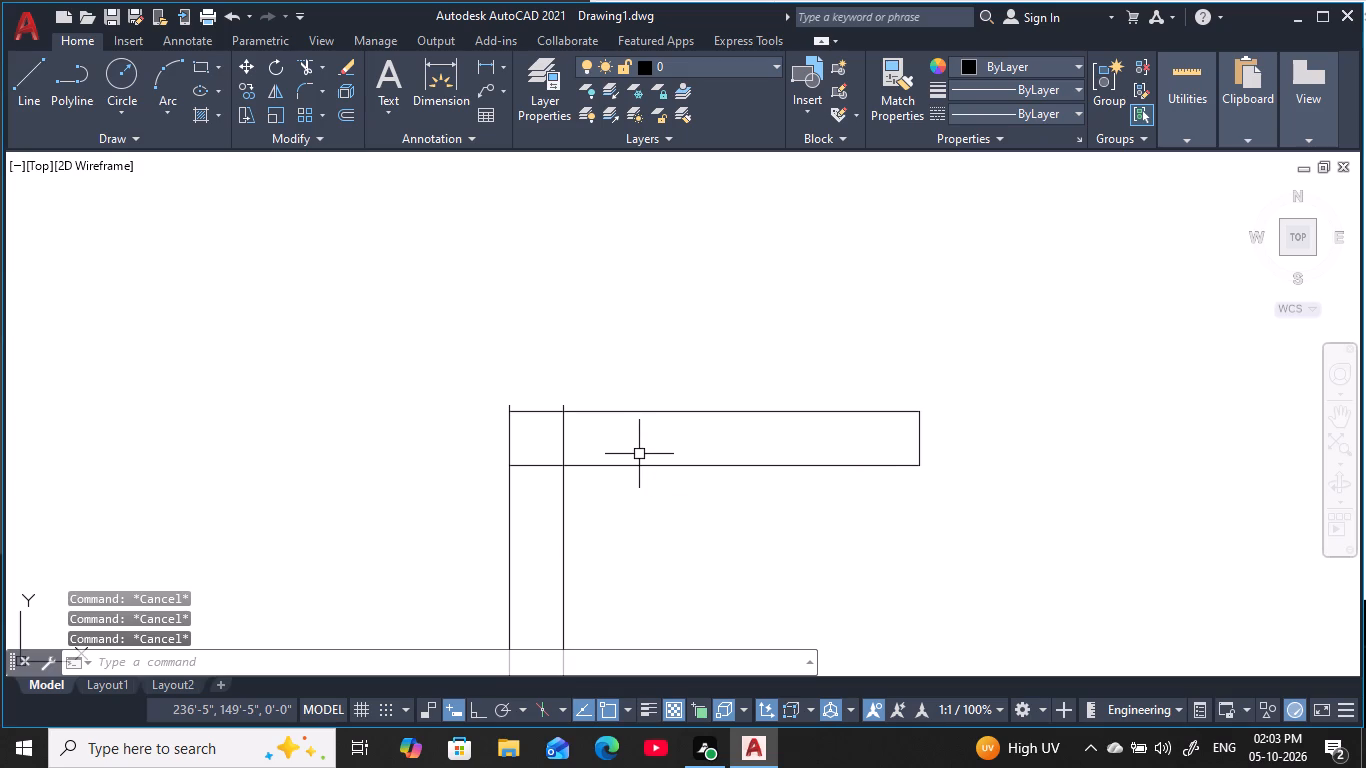
{"action": "type", "text": "5"}
{"action": "key", "text": "space"}
{"action": "left_click", "coordinate": [633, 468]}
{"action": "left_click", "coordinate": [666, 376]}
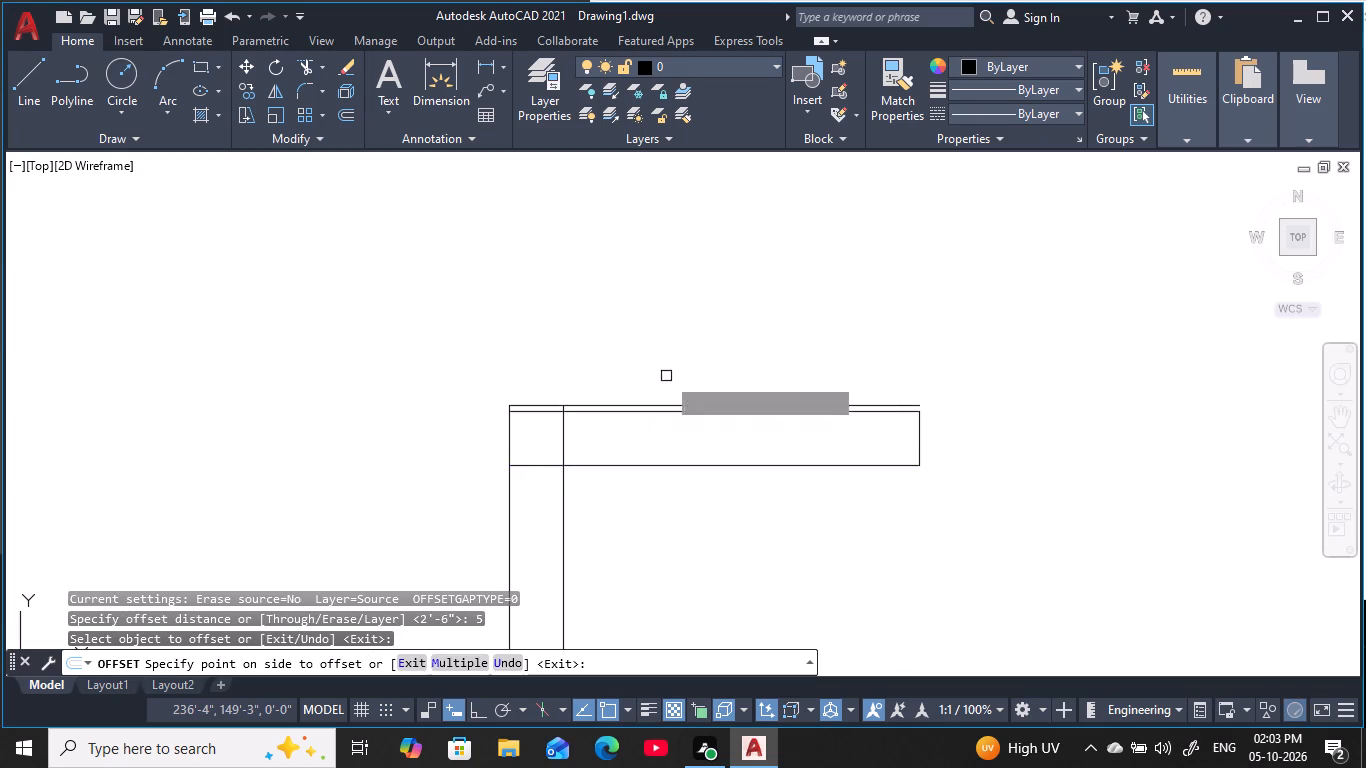
{"action": "key", "text": "Escape"}
{"action": "key", "text": "Escape"}
{"action": "key", "text": "Escape"}
{"action": "key", "text": "Escape"}
{"action": "key", "text": "Escape"}
Trim away the stub's old upper line and the wall lines crossing inside its corner with the right corridor wall.
{"action": "key", "text": "t"}
{"action": "key", "text": "r"}
{"action": "key", "text": "space"}
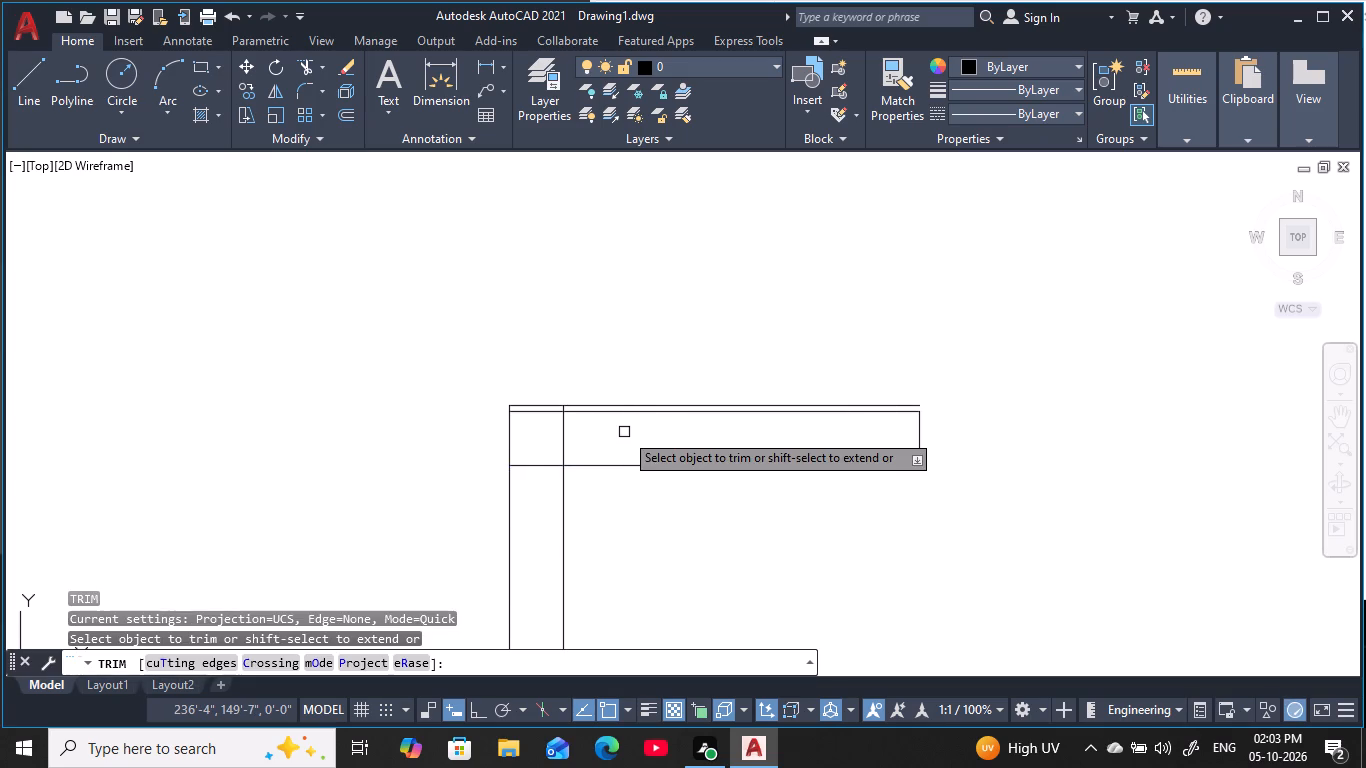
{"action": "left_click", "coordinate": [613, 413]}
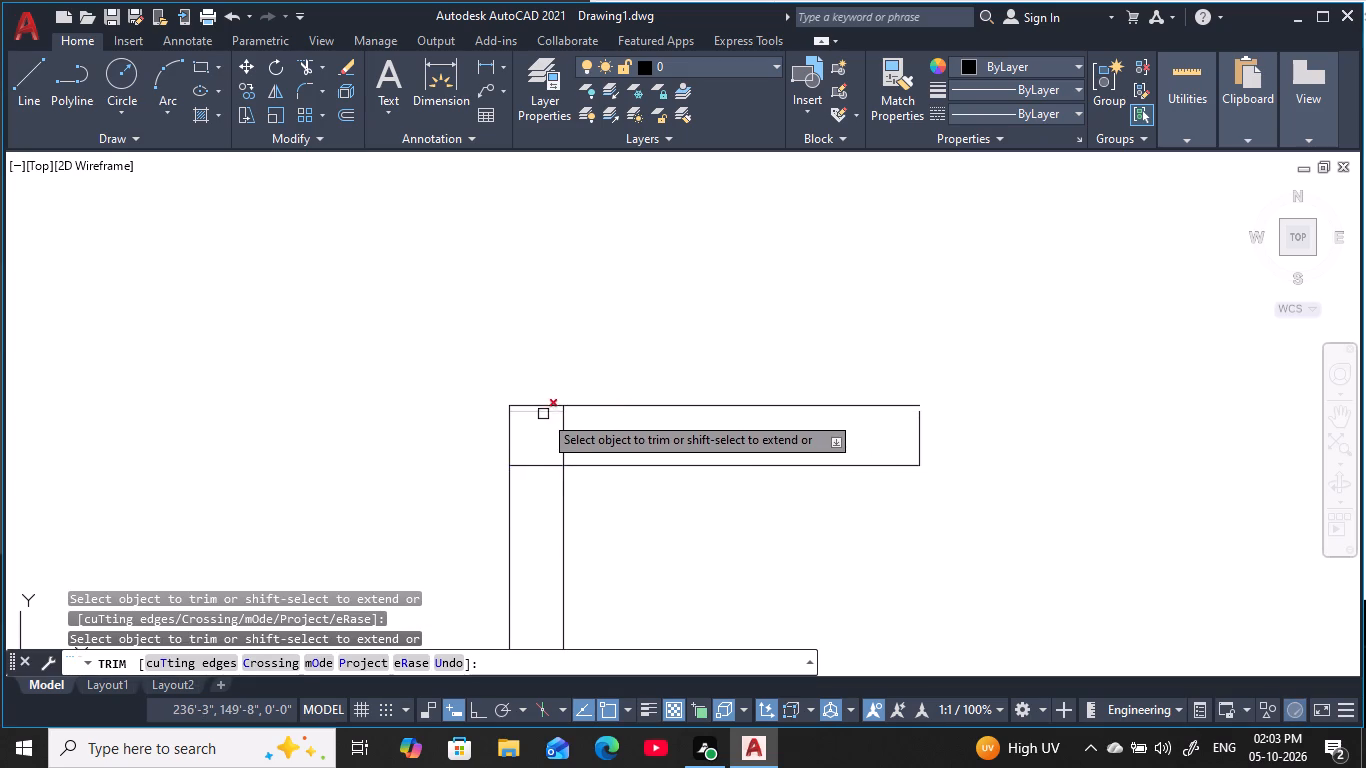
{"action": "left_click", "coordinate": [543, 414]}
{"action": "left_click", "coordinate": [576, 430]}
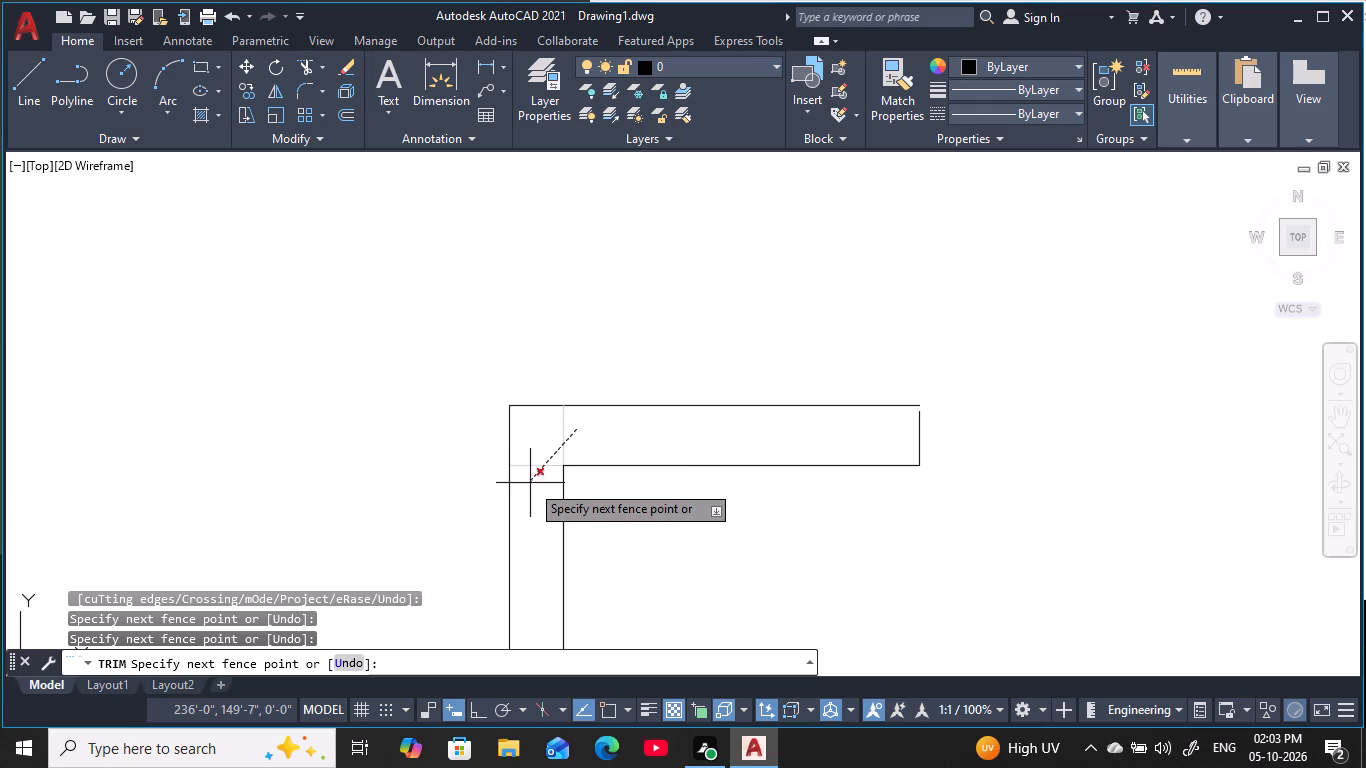
{"action": "left_click", "coordinate": [530, 487]}
{"action": "key", "text": "Escape"}
{"action": "key", "text": "Escape"}
{"action": "key", "text": "Escape"}
{"action": "key", "text": "Escape"}
{"action": "key", "text": "Escape"}
{"action": "key", "text": "Escape"}
{"action": "key", "text": "Escape"}
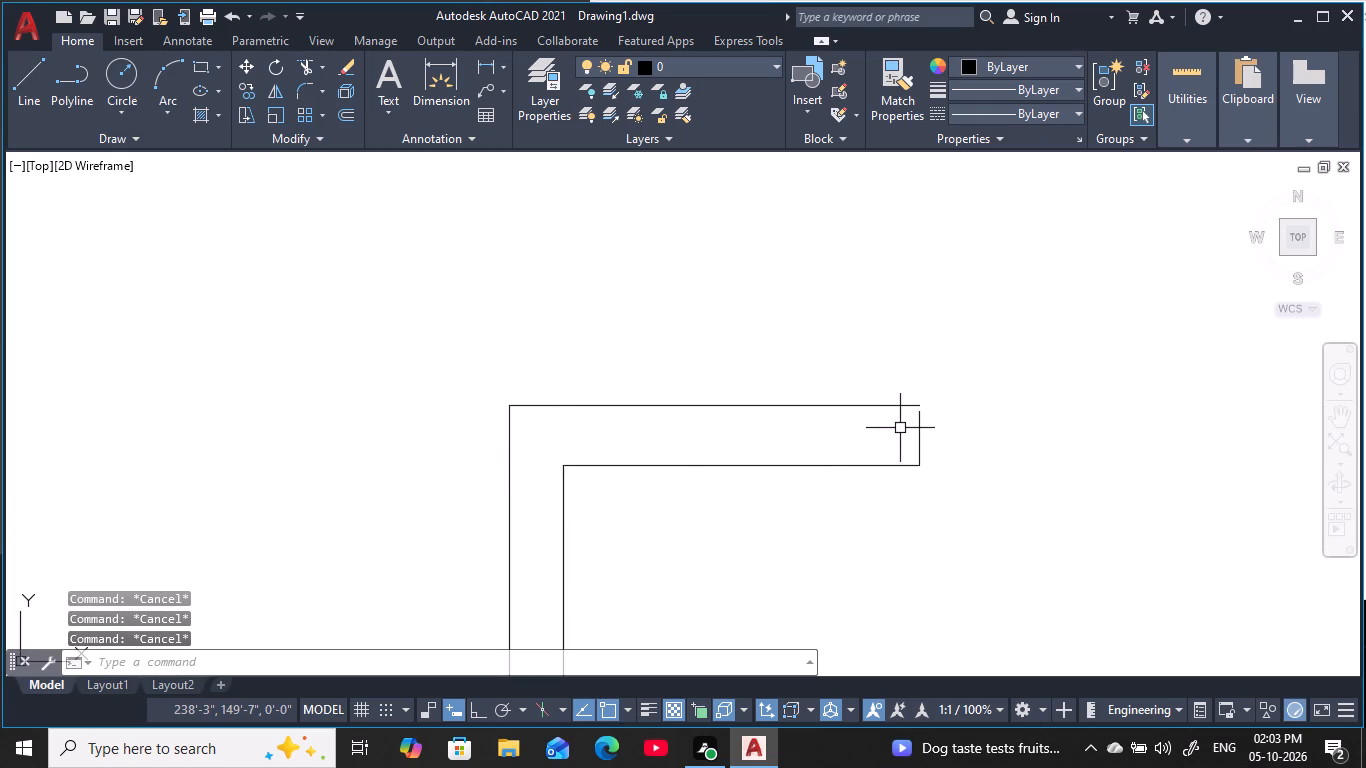
Fillet the stub's new upper line with its vertical end line at radius 0 to close the corner.
{"action": "key", "text": "f"}
{"action": "key", "text": "space"}
{"action": "left_click", "coordinate": [876, 401]}
{"action": "left_click", "coordinate": [895, 406]}
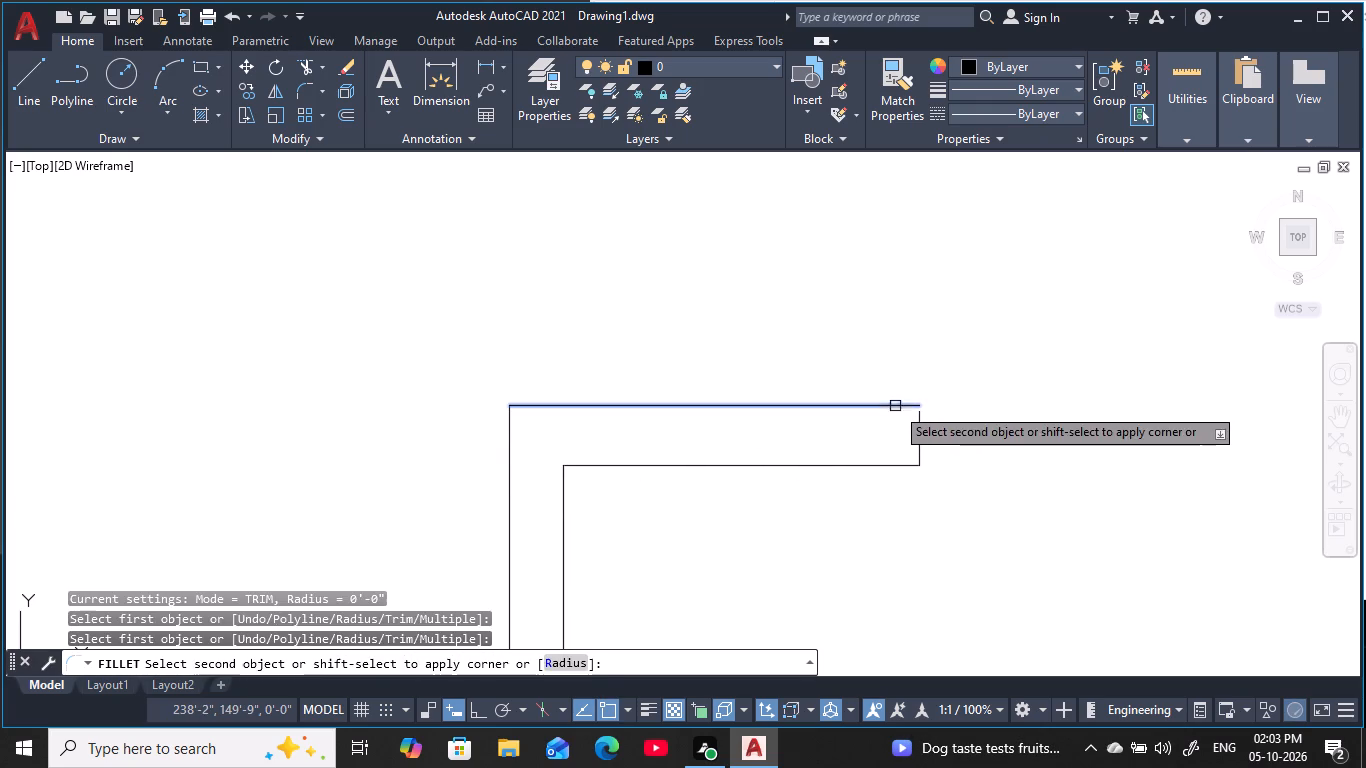
{"action": "left_click", "coordinate": [919, 427]}
Extend both lines of the right corridor wall's horizontal stub across the opening to the right-hand wall stub and outer wall.
{"action": "scroll", "coordinate": [952, 490], "scroll_direction": "down", "scroll_amount": 1}
{"action": "middle_click_drag", "start_coordinate": [954, 490], "coordinate": [696, 471]}
{"action": "scroll", "coordinate": [801, 471], "scroll_direction": "down", "scroll_amount": 3}
{"action": "middle_click_drag", "start_coordinate": [836, 464], "coordinate": [708, 461]}
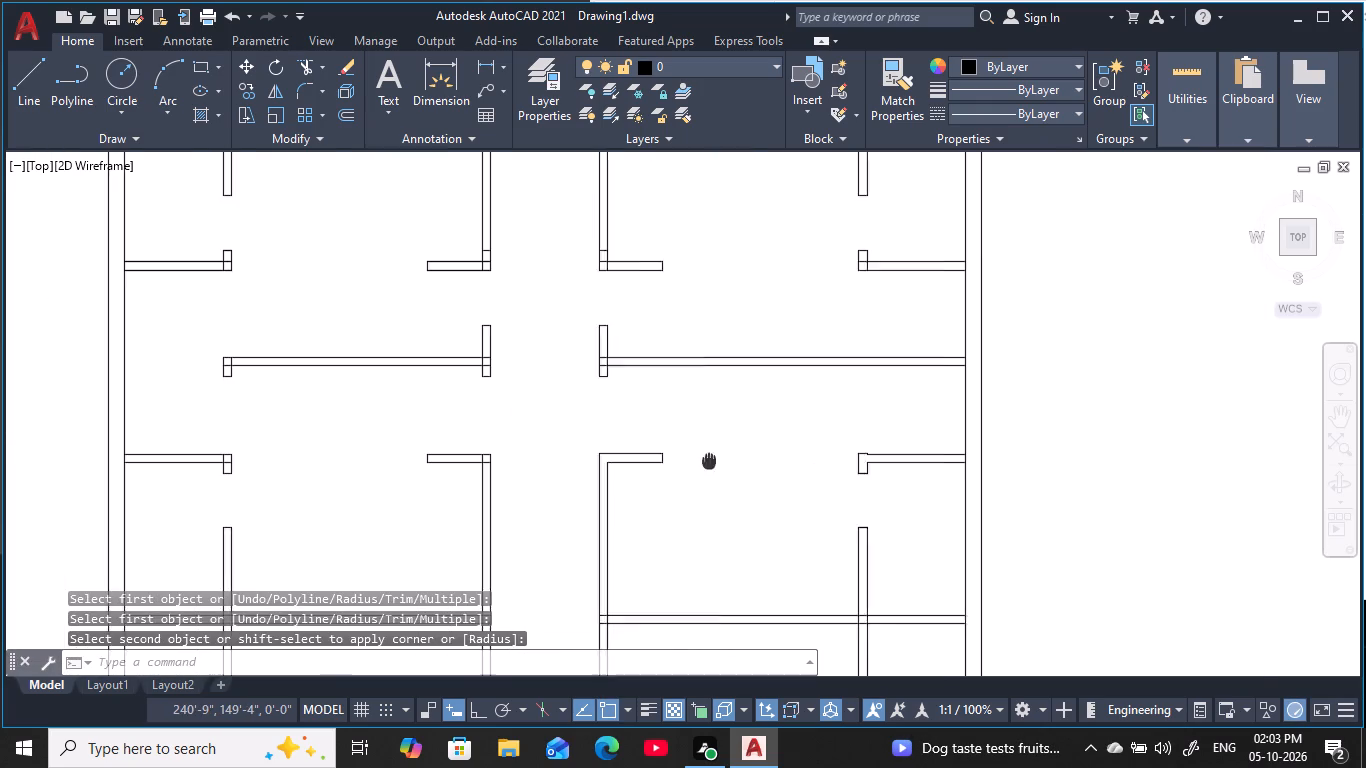
{"action": "middle_click_drag", "start_coordinate": [708, 461], "coordinate": [705, 461]}
{"action": "key", "text": "Escape"}
{"action": "key", "text": "Escape"}
{"action": "key", "text": "Escape"}
{"action": "key", "text": "Escape"}
{"action": "key", "text": "Escape"}
{"action": "key", "text": "Escape"}
{"action": "key", "text": "e"}
{"action": "key", "text": "x"}
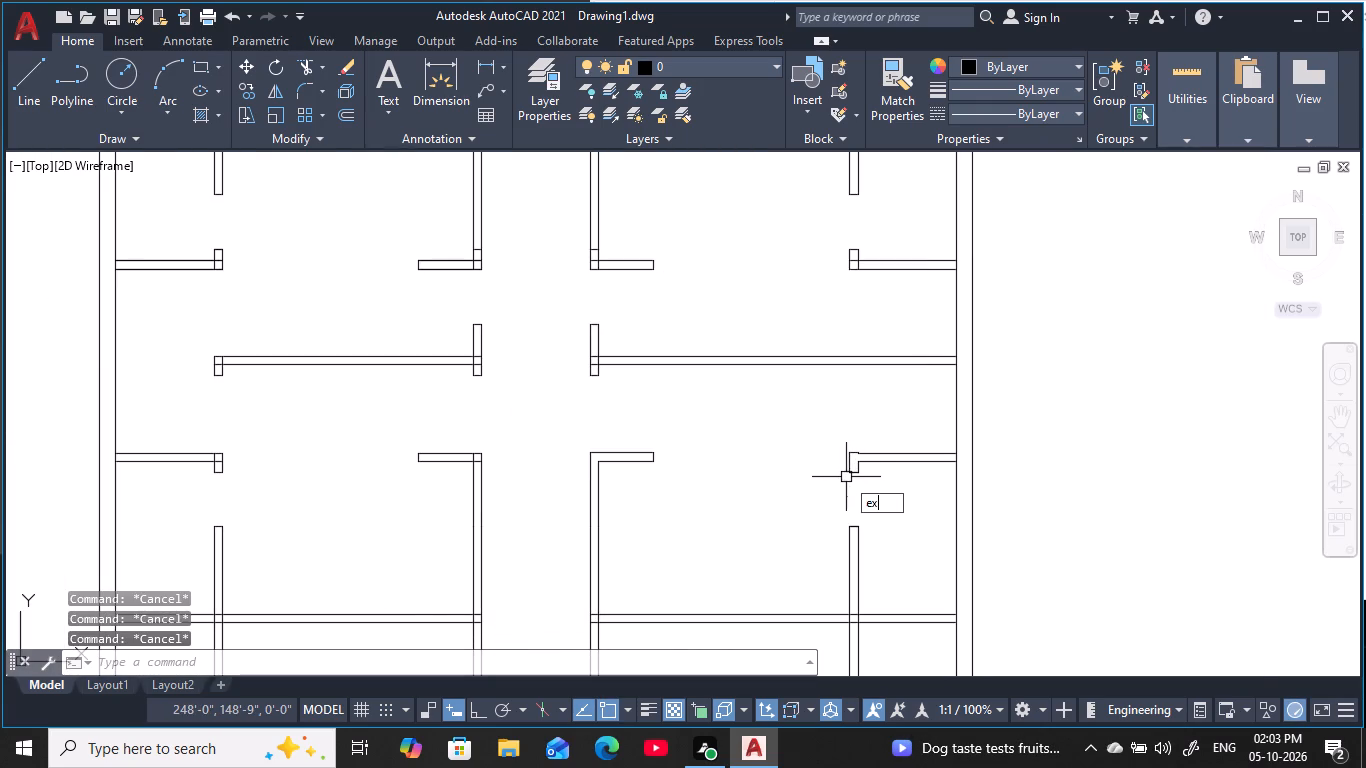
{"action": "key", "text": "space"}
{"action": "left_click", "coordinate": [631, 453]}
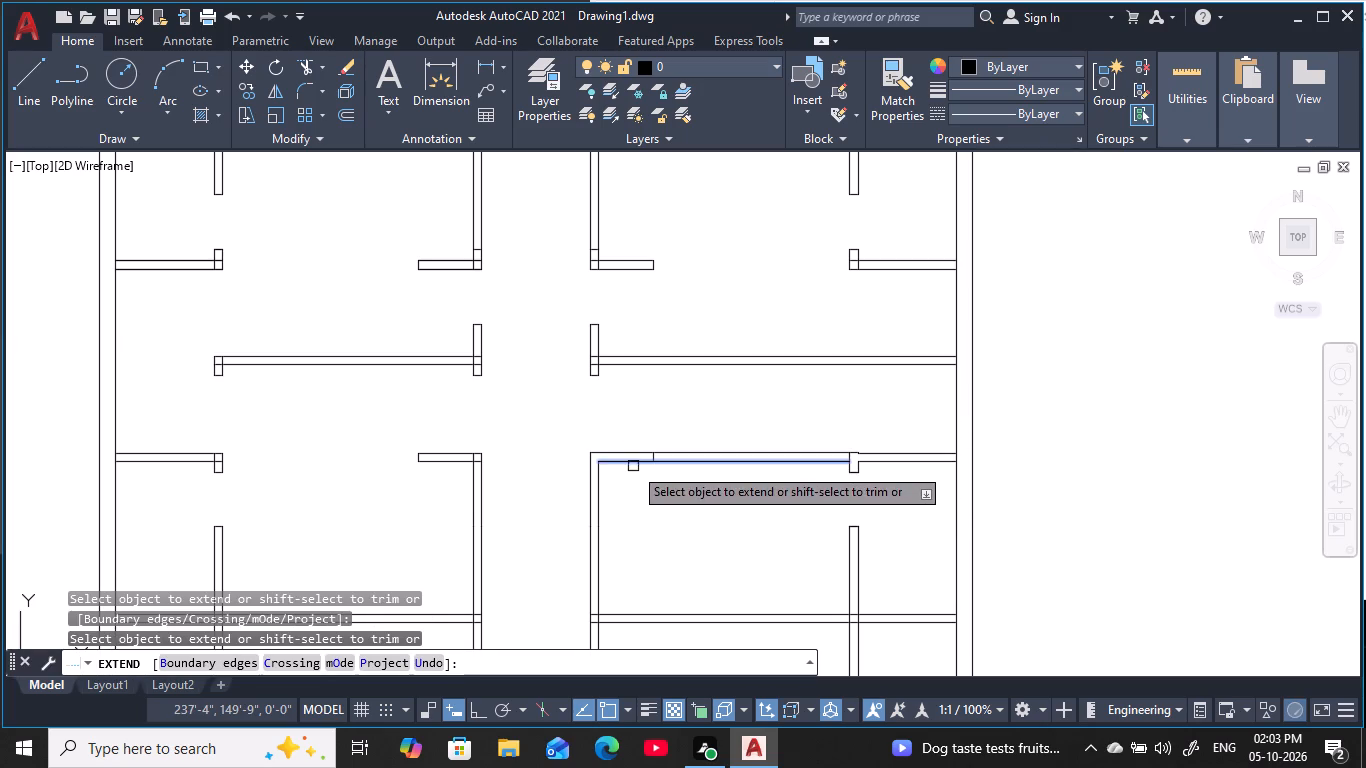
{"action": "left_click", "coordinate": [633, 466]}
{"action": "left_click", "coordinate": [810, 452]}
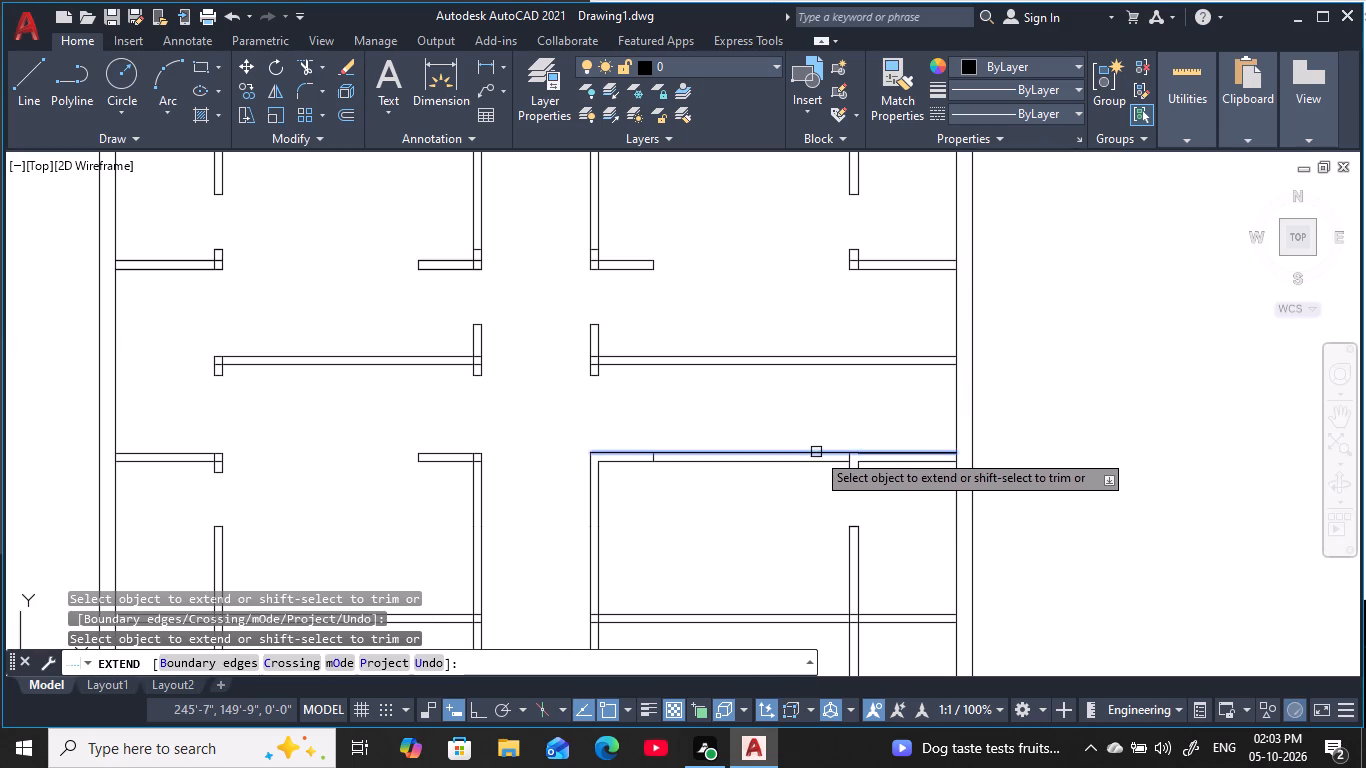
{"action": "left_click", "coordinate": [832, 452]}
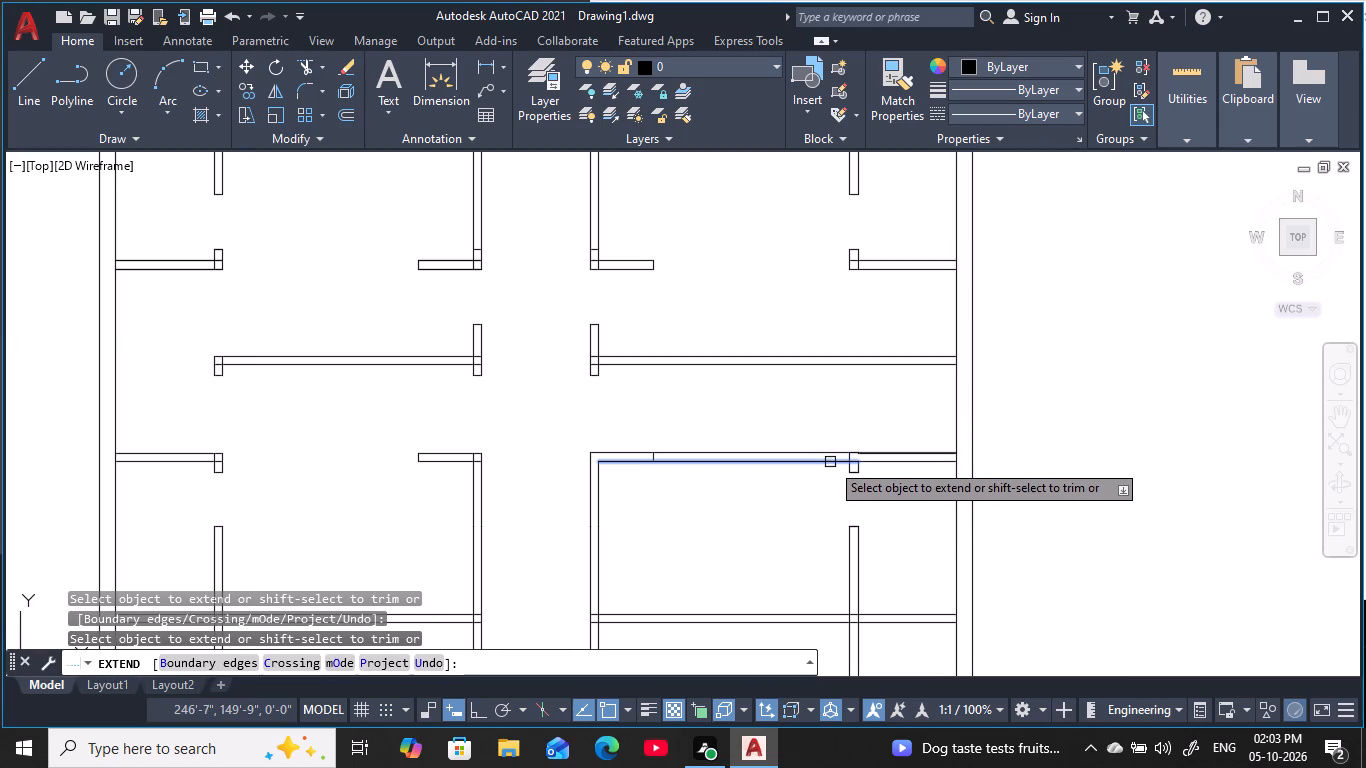
{"action": "key", "text": "Escape"}
{"action": "key", "text": "Escape"}
{"action": "key", "text": "Escape"}
{"action": "key", "text": "Escape"}
Trim away the old upper line of the right-hand room's horizontal wall just below the extended line.
{"action": "scroll", "coordinate": [882, 457], "scroll_direction": "up", "scroll_amount": 4}
{"action": "key", "text": "Escape"}
{"action": "key", "text": "Escape"}
{"action": "key", "text": "Escape"}
{"action": "middle_click_drag", "start_coordinate": [868, 476], "coordinate": [811, 450]}
{"action": "key", "text": "Escape"}
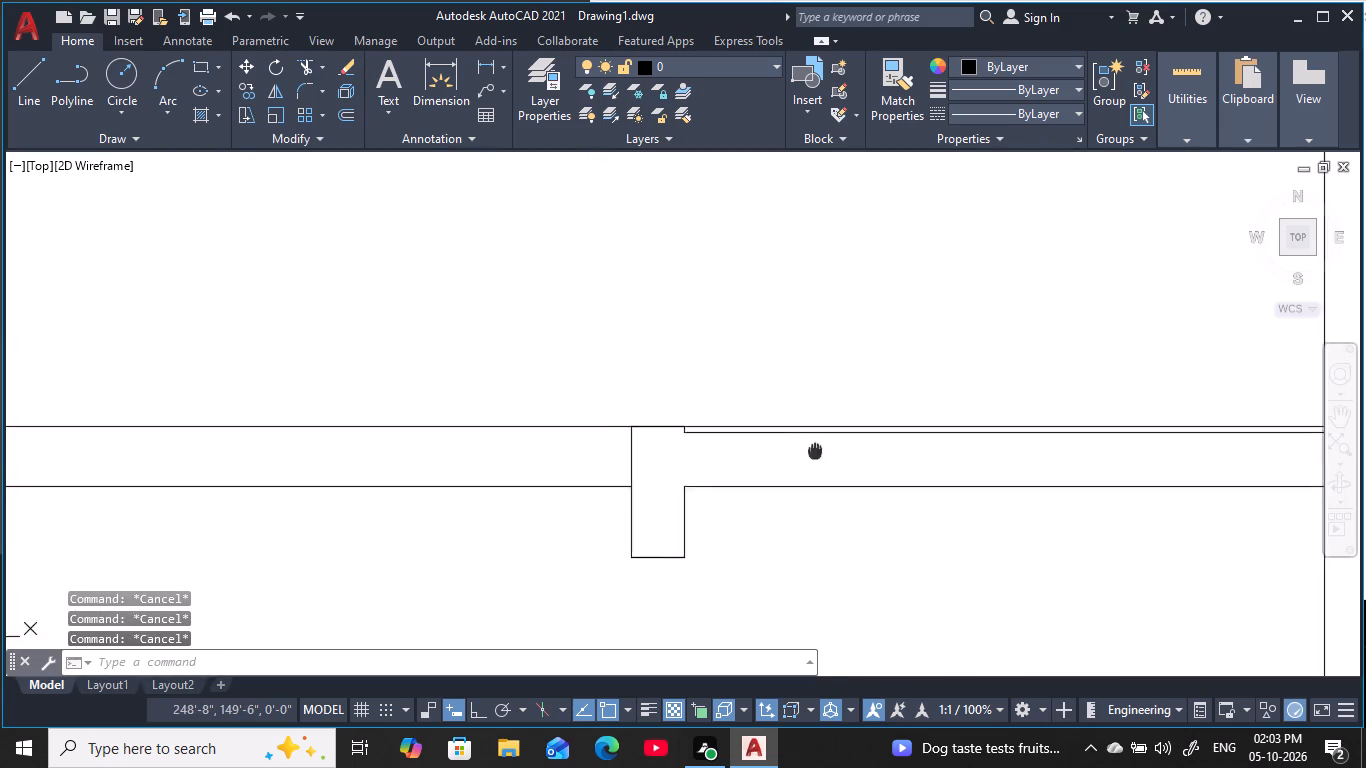
{"action": "middle_click_drag", "start_coordinate": [811, 450], "coordinate": [800, 445]}
{"action": "type", "text": "tr"}
{"action": "key", "text": "space"}
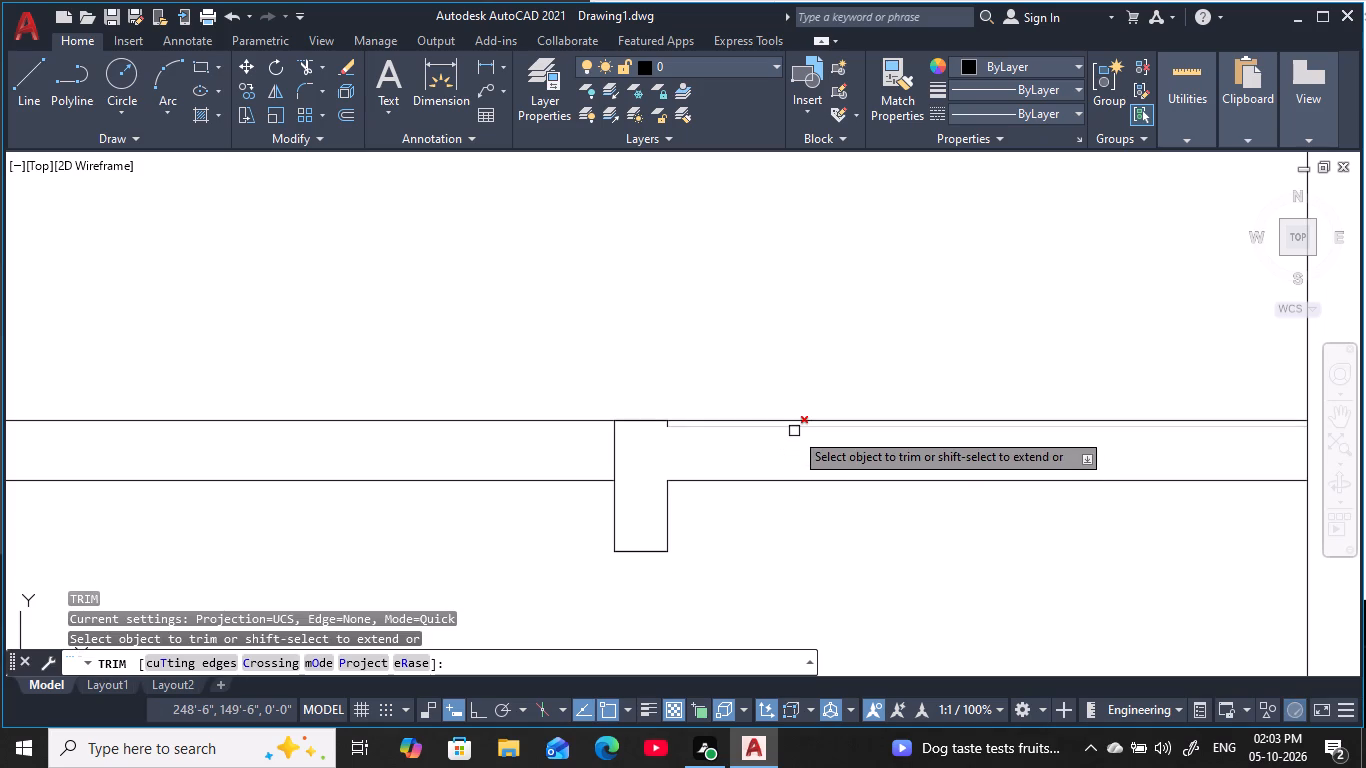
{"action": "left_click", "coordinate": [794, 431]}
{"action": "key", "text": "Escape"}
{"action": "key", "text": "Escape"}
{"action": "key", "text": "Escape"}
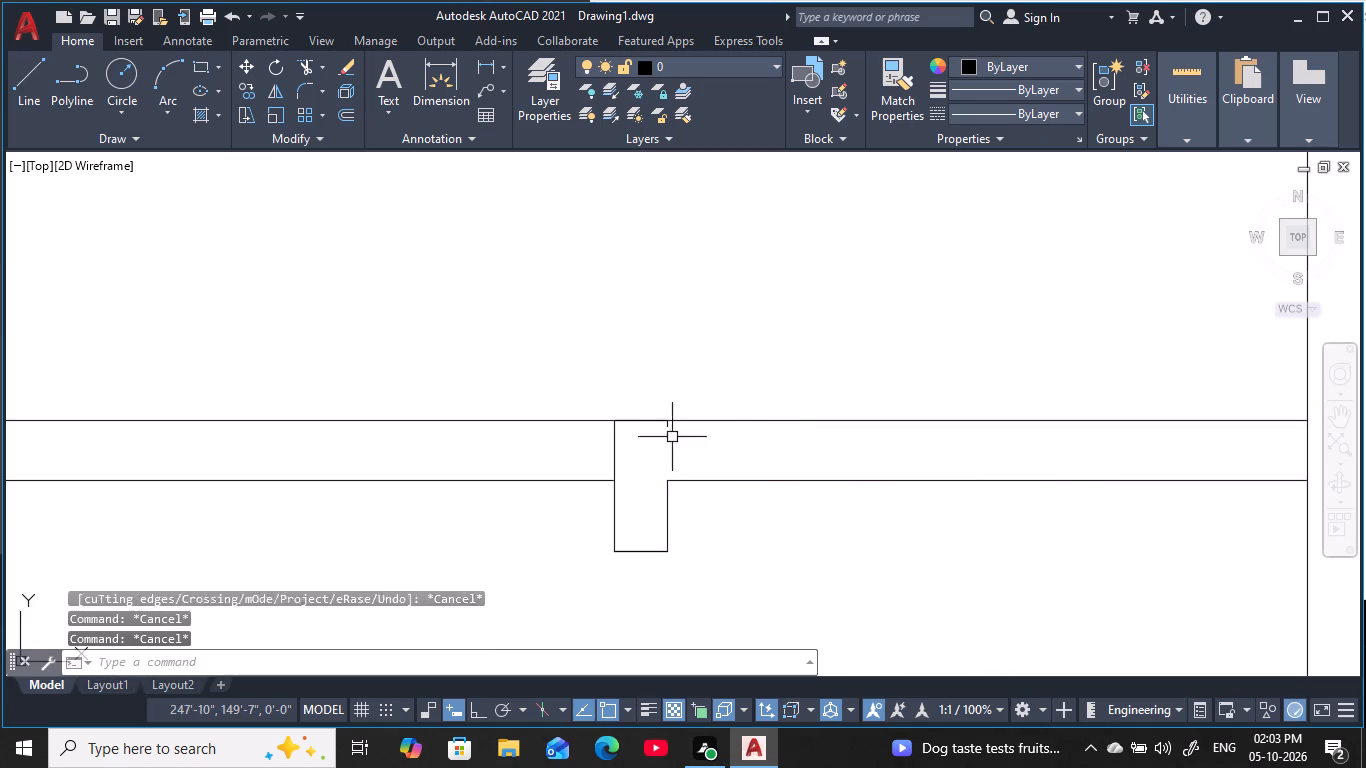
{"action": "key", "text": "Escape"}
{"action": "key", "text": "Escape"}
{"action": "key", "text": "Escape"}
Erase the tiny vertical line left over at the top of the right-hand wall stub.
{"action": "type", "text": "e"}
{"action": "key", "text": "space"}
{"action": "left_click", "coordinate": [651, 402]}
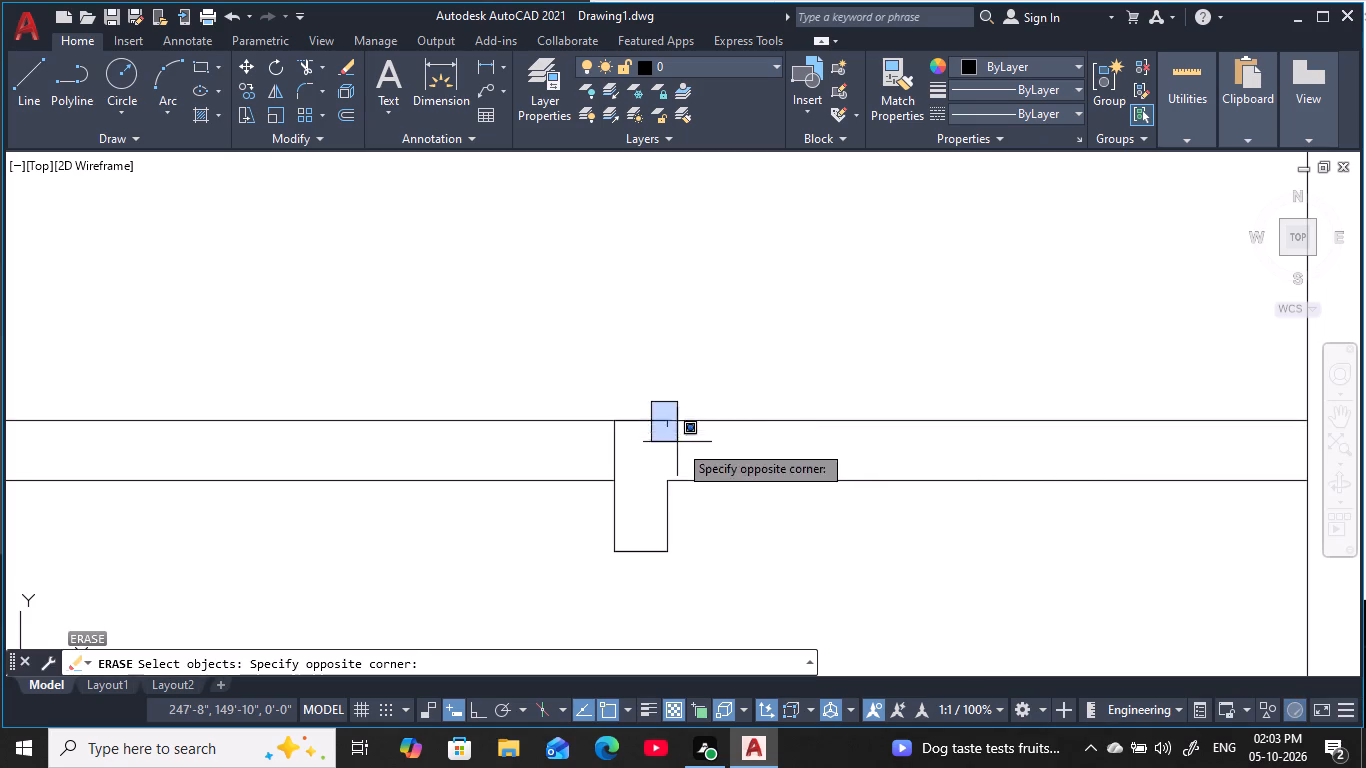
{"action": "left_click", "coordinate": [698, 452]}
{"action": "key", "text": "space"}
{"action": "key", "text": "space"}
{"action": "middle_click_drag", "start_coordinate": [779, 448], "coordinate": [650, 445]}
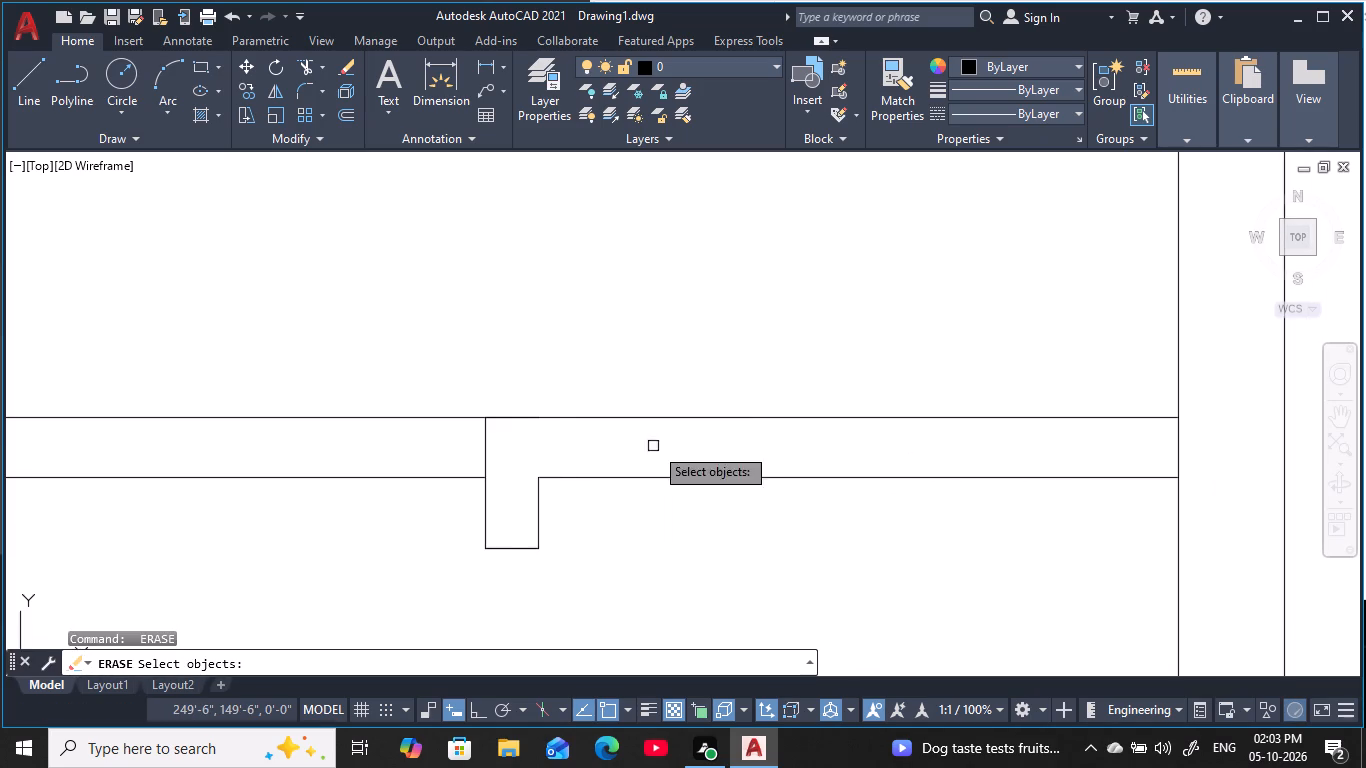
{"action": "key", "text": "space"}
{"action": "key", "text": "space"}
{"action": "key", "text": "space"}
{"action": "scroll", "coordinate": [667, 454], "scroll_direction": "down", "scroll_amount": 3}
{"action": "middle_click_drag", "start_coordinate": [671, 456], "coordinate": [695, 459]}
{"action": "key", "text": "space"}
{"action": "scroll", "coordinate": [641, 468], "scroll_direction": "up", "scroll_amount": 3}
{"action": "key", "text": "space"}
{"action": "key", "text": "space"}
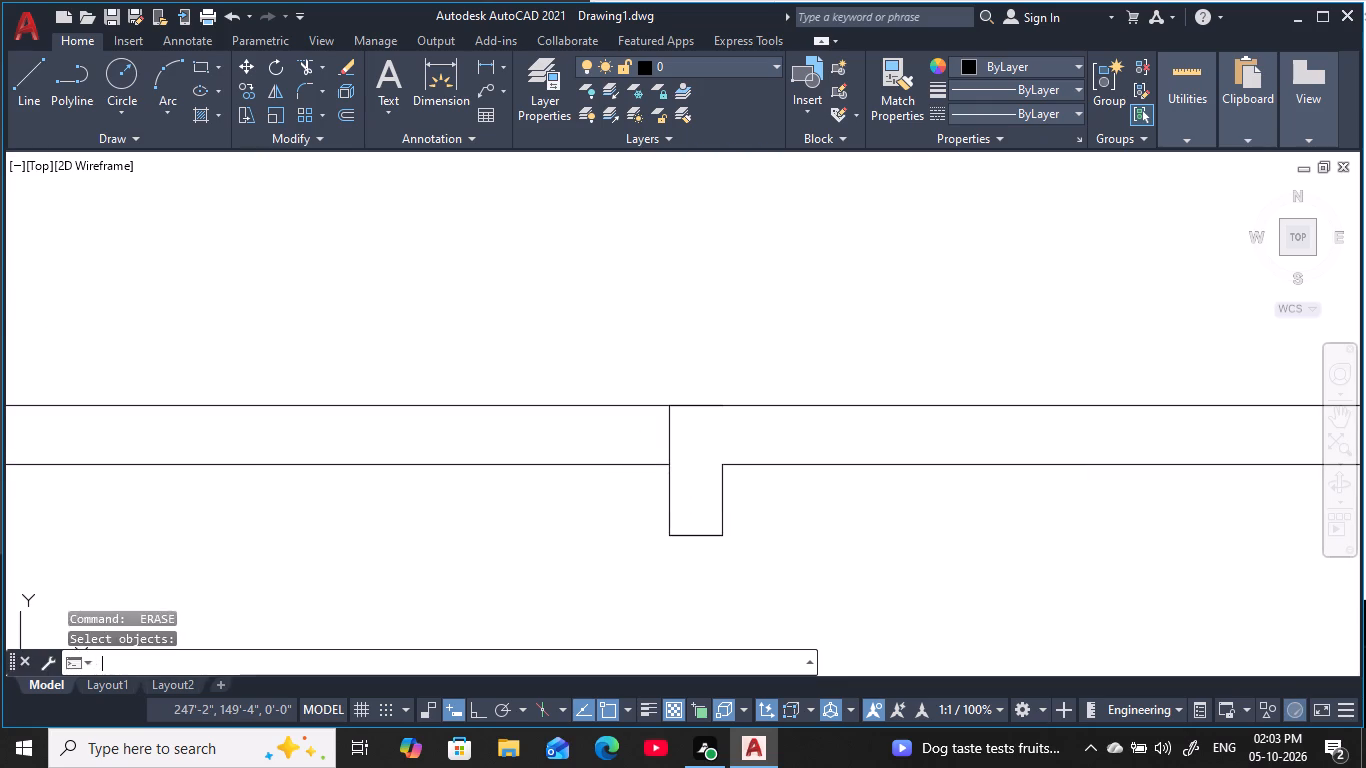
{"action": "key", "text": "space"}
{"action": "key", "text": "space"}
Trim the two extended lines out of the opening between the corridor wall's stub and the right-hand wall stub.
{"action": "scroll", "coordinate": [551, 478], "scroll_direction": "down", "scroll_amount": 3}
{"action": "middle_click_drag", "start_coordinate": [551, 478], "coordinate": [810, 455]}
{"action": "key", "text": "space"}
{"action": "key", "text": "space"}
{"action": "key", "text": "t"}
{"action": "key", "text": "r"}
{"action": "key", "text": "space"}
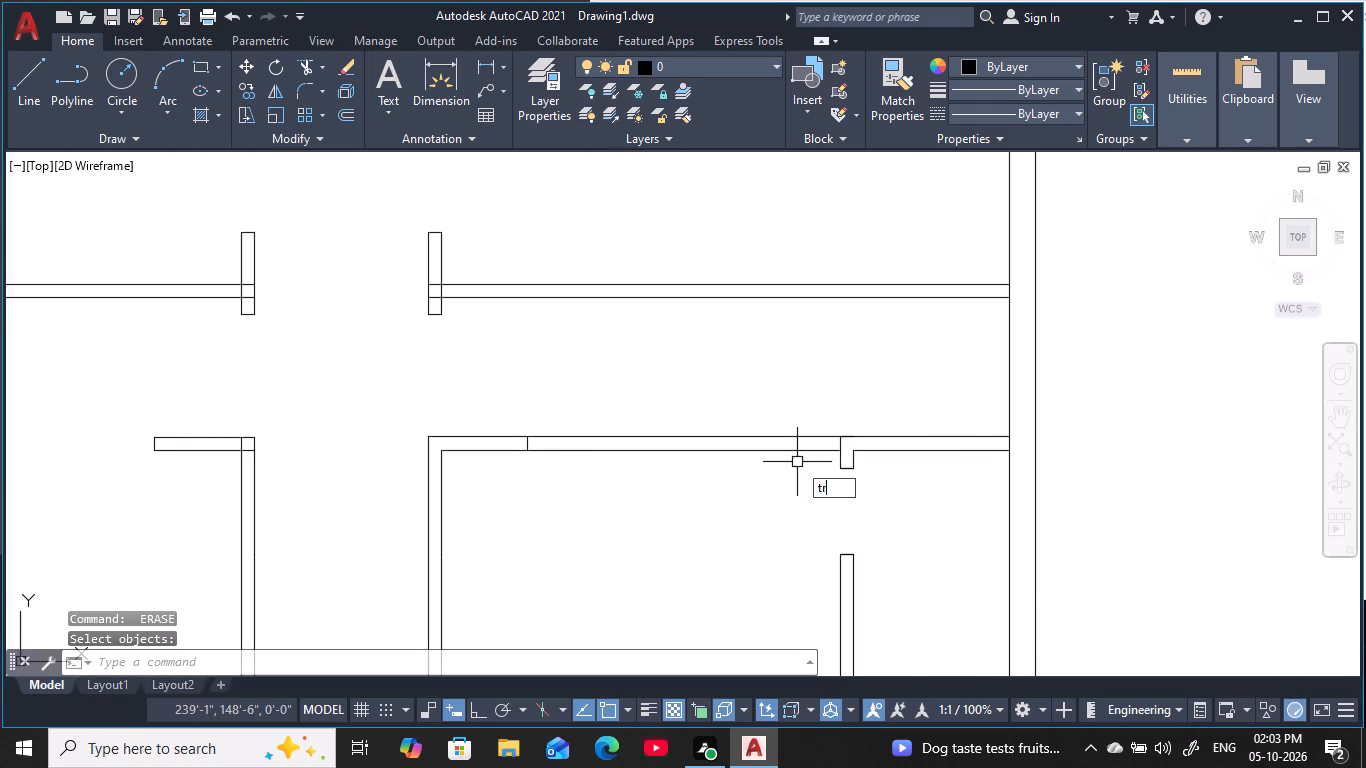
{"action": "left_click", "coordinate": [702, 496]}
{"action": "left_click", "coordinate": [693, 383]}
{"action": "middle_click_drag", "start_coordinate": [647, 475], "coordinate": [640, 437]}
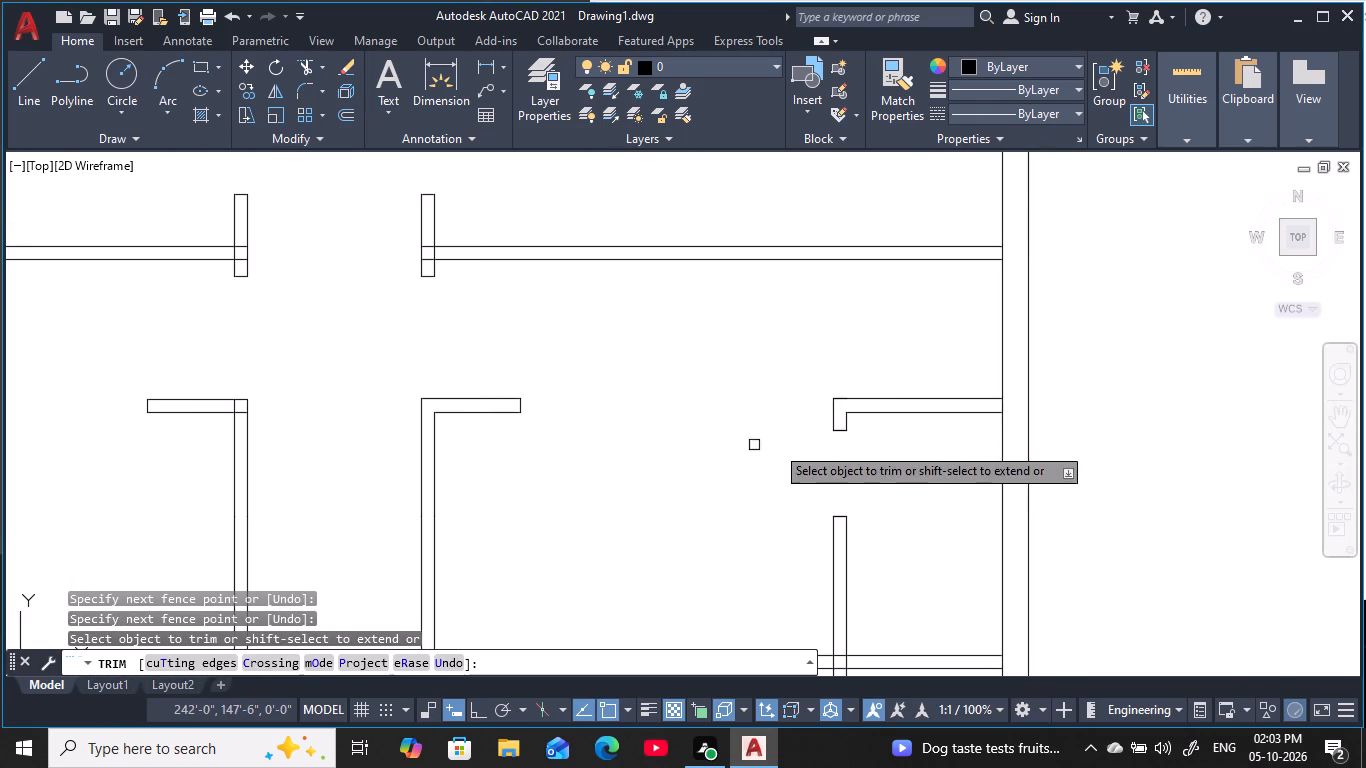
Trim the right outer wall's inner line where this short horizontal wall meets it.
{"action": "scroll", "coordinate": [988, 404], "scroll_direction": "up", "scroll_amount": 1}
{"action": "left_click", "coordinate": [1033, 412]}
{"action": "left_click", "coordinate": [991, 412]}
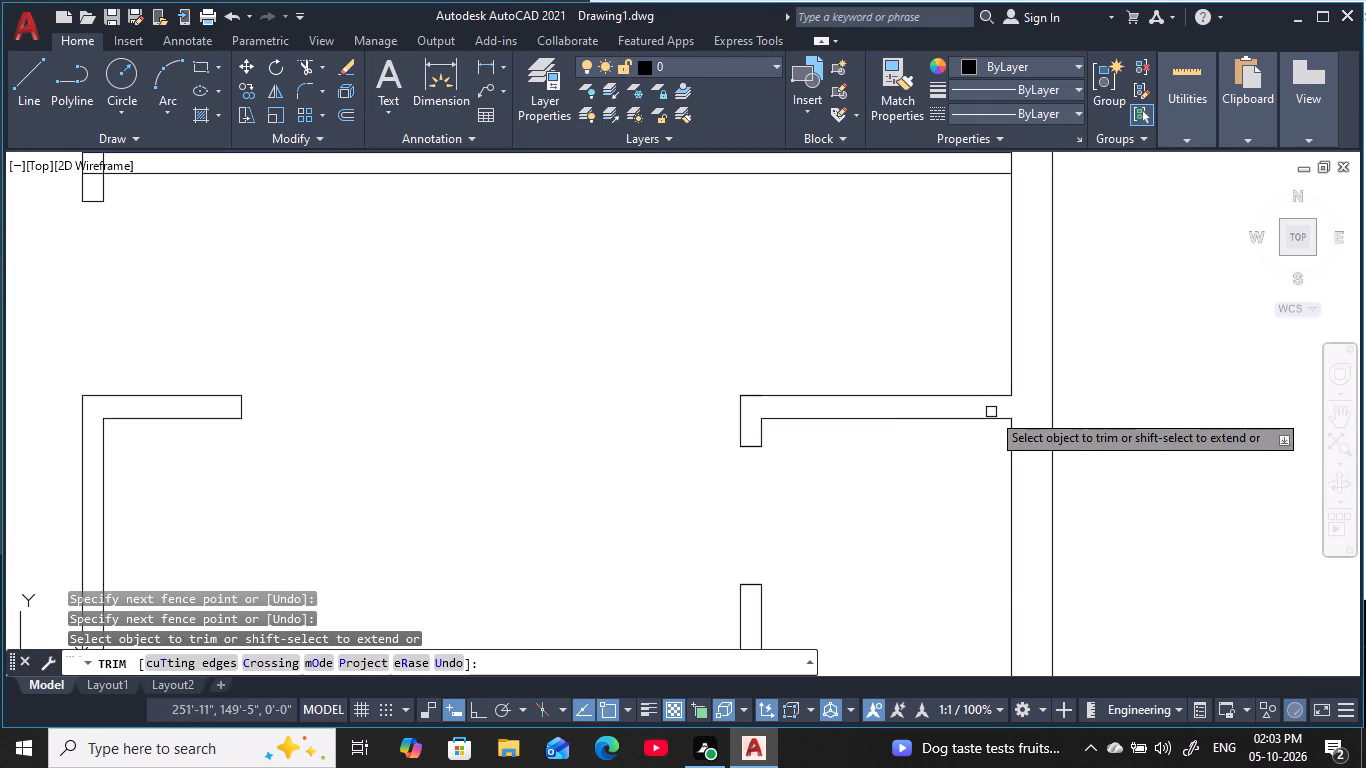
{"action": "scroll", "coordinate": [991, 412], "scroll_direction": "down", "scroll_amount": 2}
{"action": "middle_click_drag", "start_coordinate": [888, 364], "coordinate": [903, 476]}
{"action": "key", "text": "Escape"}
{"action": "key", "text": "Escape"}
{"action": "scroll", "coordinate": [587, 427], "scroll_direction": "up", "scroll_amount": 4}
{"action": "key", "text": "Escape"}
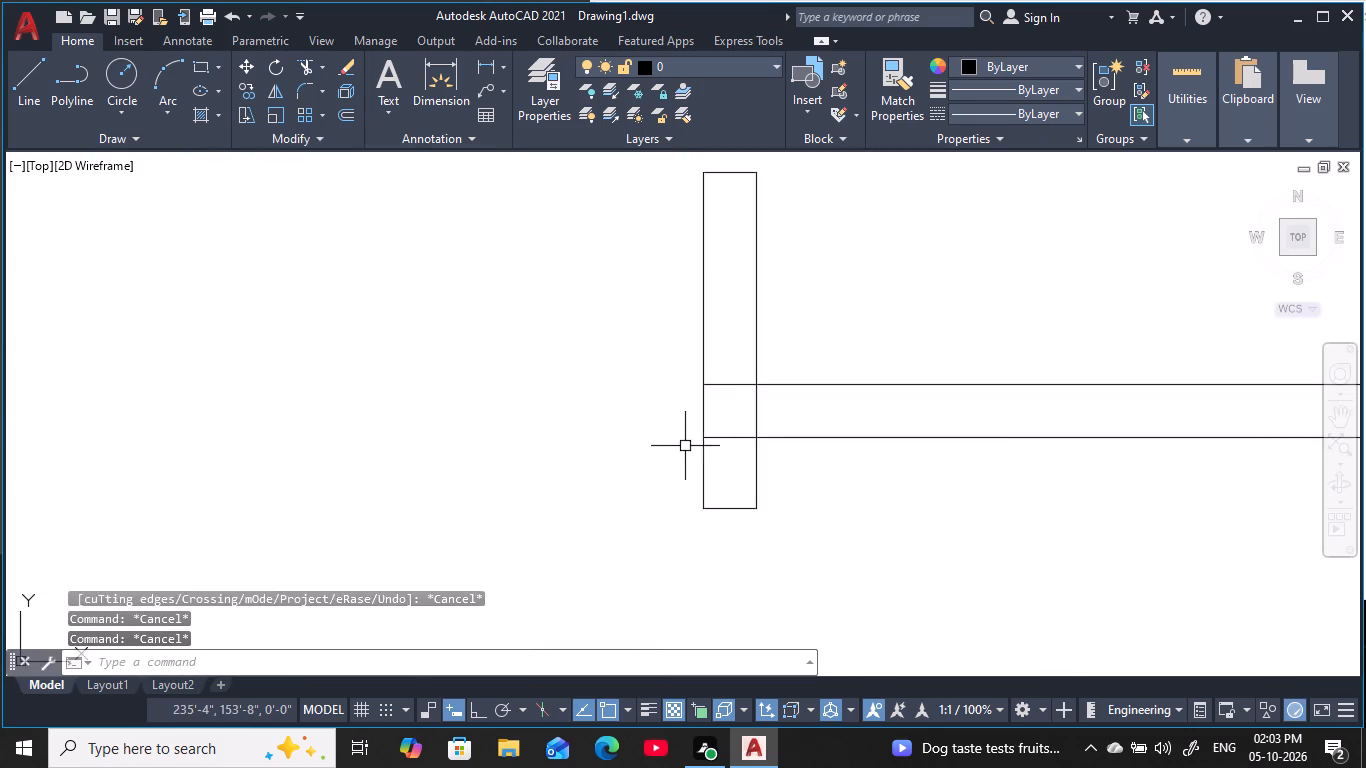
{"action": "key", "text": "Escape"}
{"action": "key", "text": "Escape"}
{"action": "key", "text": "Escape"}
{"action": "key", "text": "Escape"}
Trim the crossing lines at the junction of the right corridor's short vertical wall and the long horizontal wall above.
{"action": "key", "text": "t"}
{"action": "key", "text": "r"}
{"action": "key", "text": "space"}
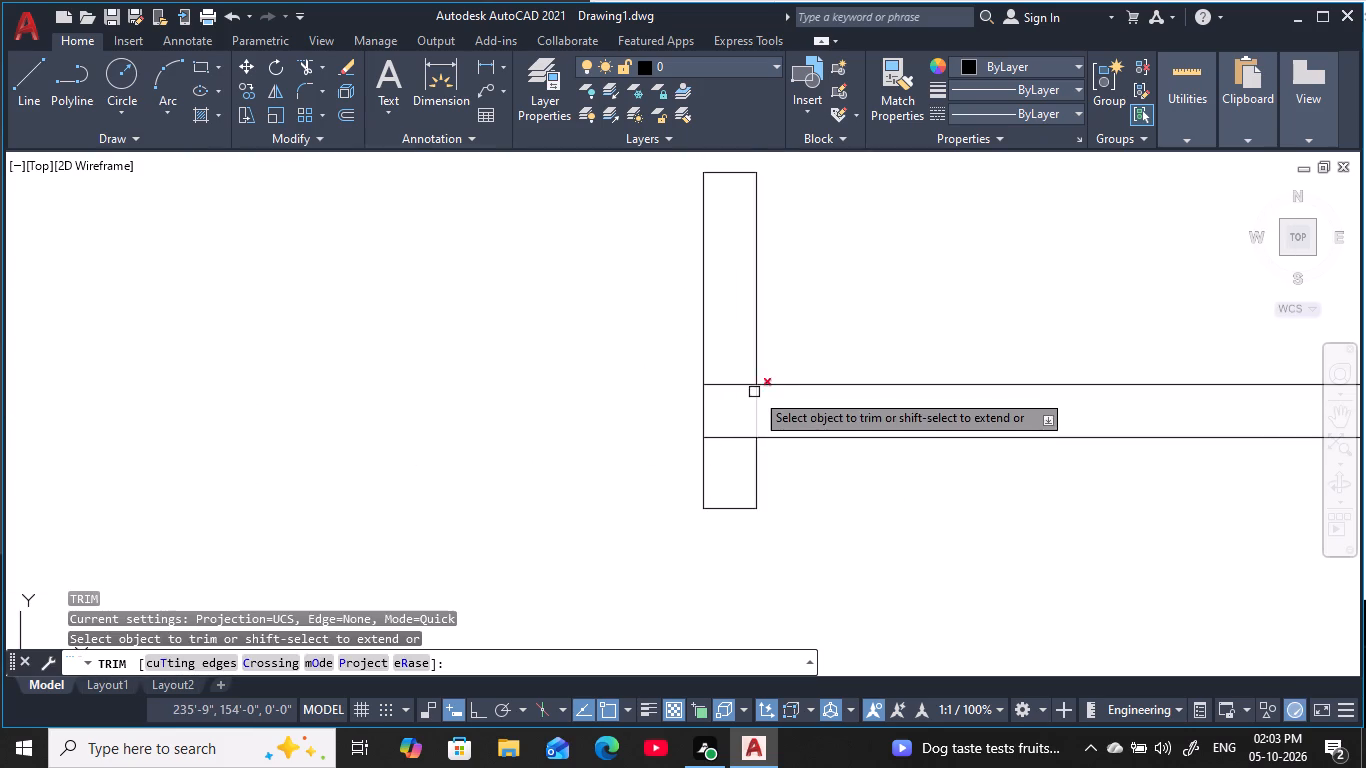
{"action": "left_click", "coordinate": [782, 410]}
{"action": "left_click_drag", "start_coordinate": [726, 357], "coordinate": [724, 469]}
{"action": "left_click", "coordinate": [728, 450]}
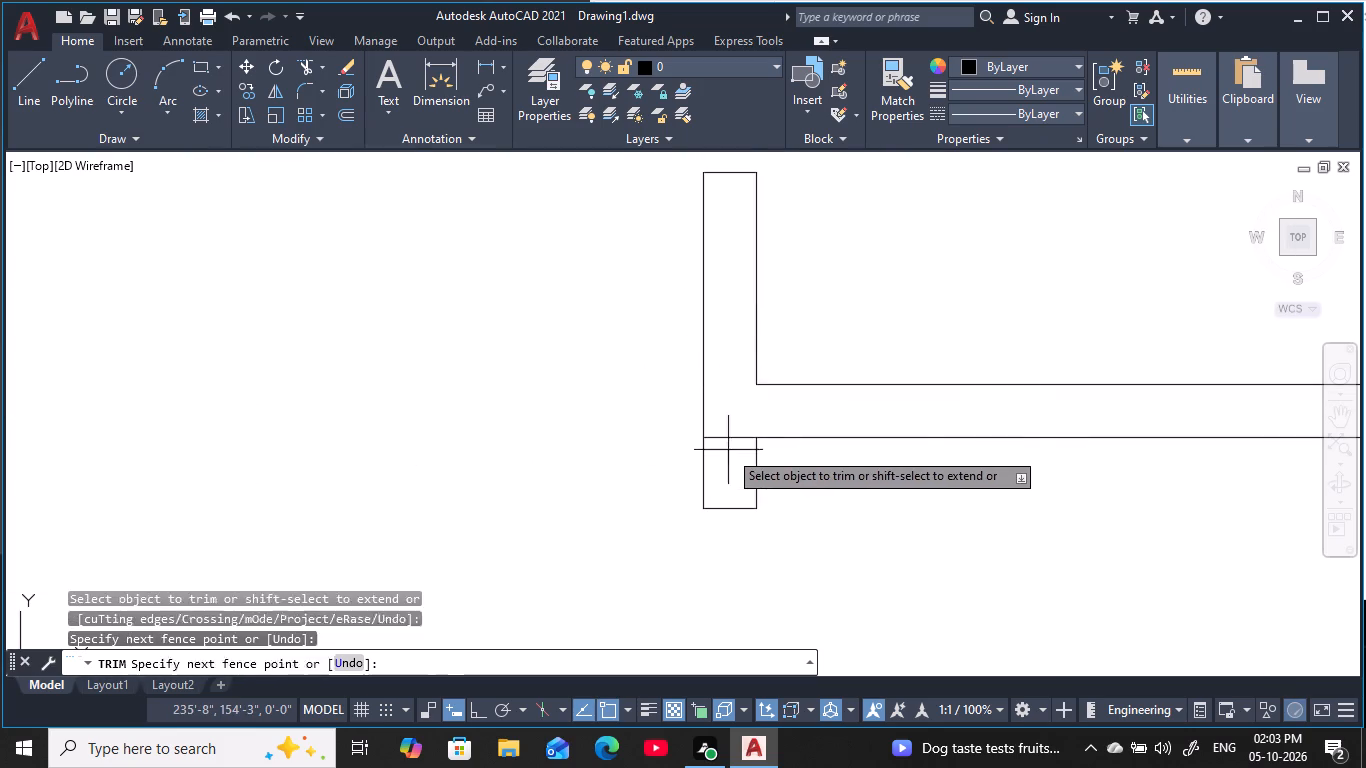
{"action": "left_click", "coordinate": [735, 404]}
Trim the crossing lines at the corner of the upper right room's short horizontal wall and vertical stub.
{"action": "scroll", "coordinate": [738, 403], "scroll_direction": "down", "scroll_amount": 3}
{"action": "middle_click_drag", "start_coordinate": [811, 381], "coordinate": [395, 495]}
{"action": "scroll", "coordinate": [804, 344], "scroll_direction": "up", "scroll_amount": 4}
{"action": "left_click", "coordinate": [697, 342]}
{"action": "left_click", "coordinate": [814, 421]}
{"action": "scroll", "coordinate": [824, 406], "scroll_direction": "down", "scroll_amount": 4}
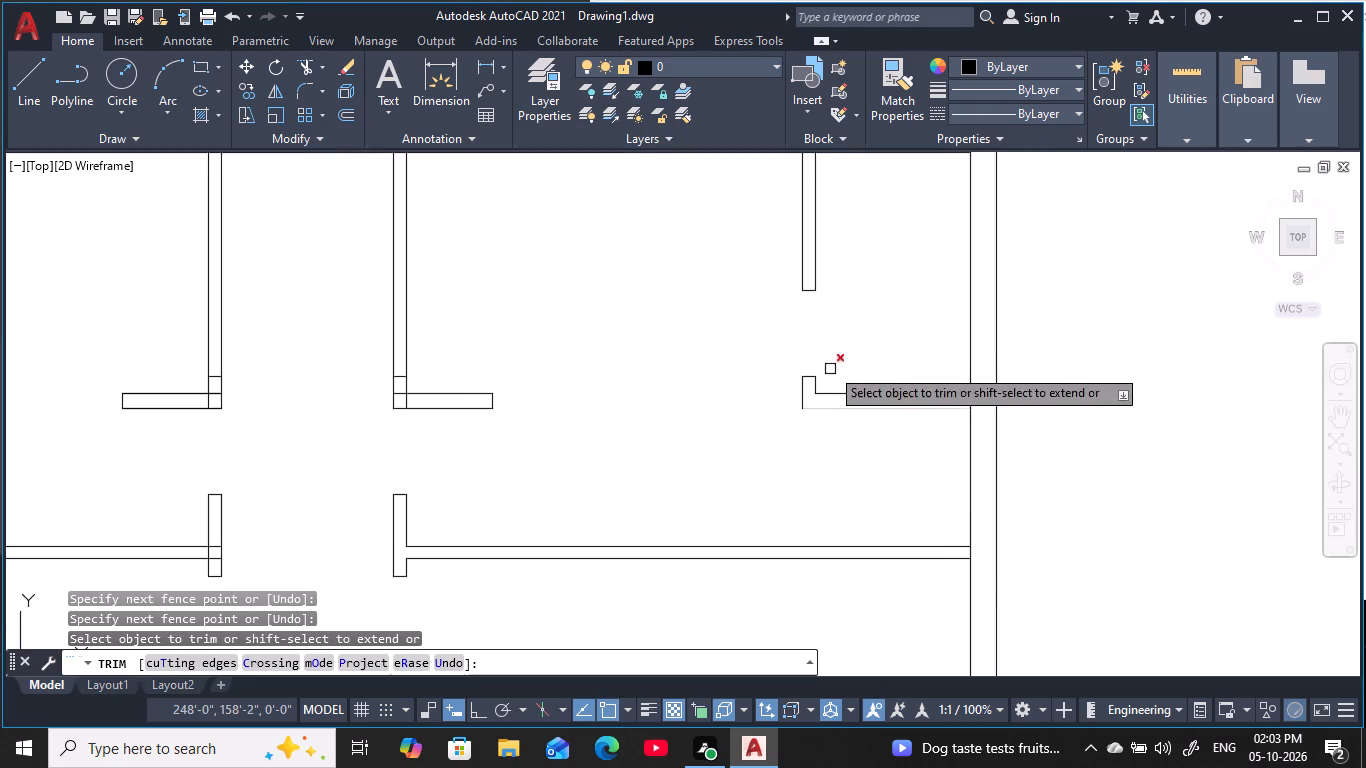
Trim the top outer wall's inner line where the upper right room's vertical partition meets it.
{"action": "middle_click_drag", "start_coordinate": [821, 325], "coordinate": [774, 583]}
{"action": "scroll", "coordinate": [765, 413], "scroll_direction": "up", "scroll_amount": 3}
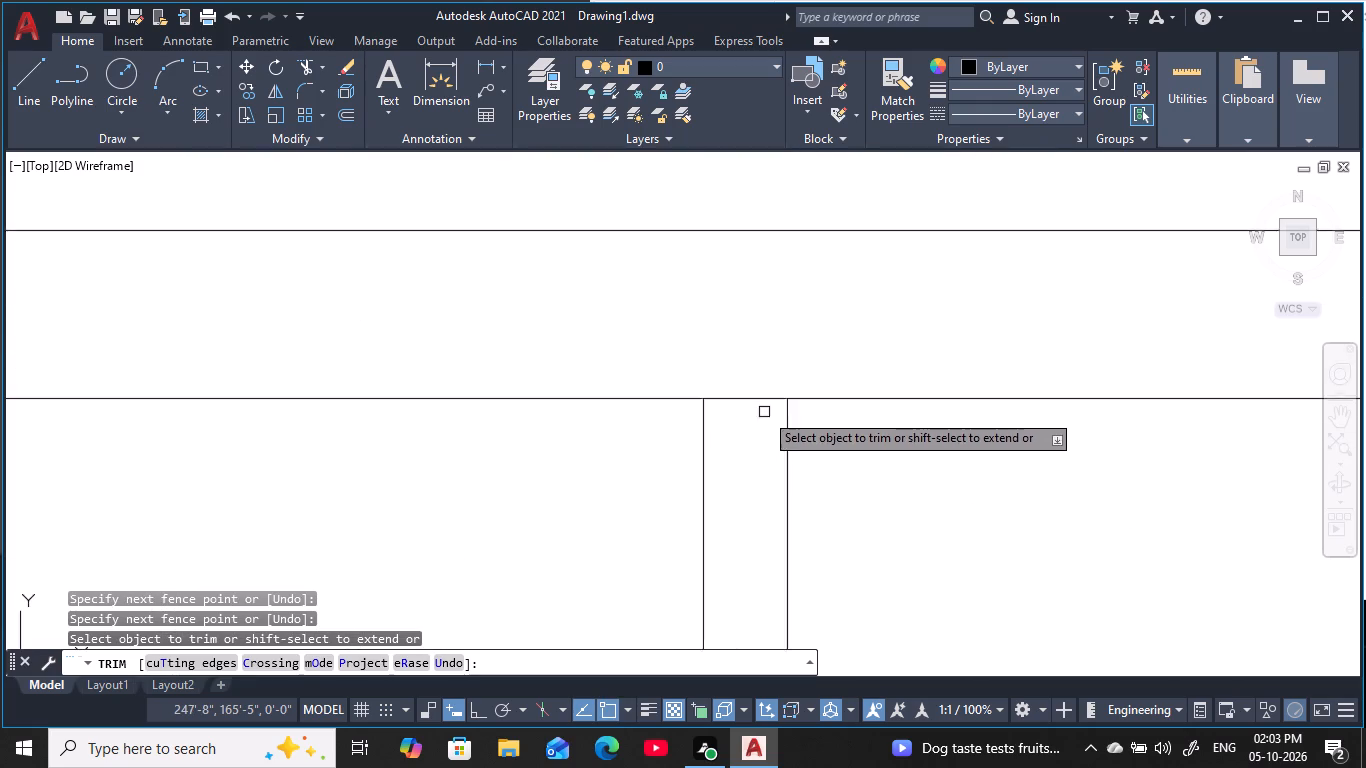
{"action": "scroll", "coordinate": [764, 412], "scroll_direction": "up", "scroll_amount": 2}
{"action": "left_click_drag", "start_coordinate": [745, 363], "coordinate": [740, 377]}
{"action": "left_click", "coordinate": [724, 488]}
Trim the right outer wall's inner line at its junctions with the upper short horizontal wall and the long horizontal wall below.
{"action": "scroll", "coordinate": [947, 536], "scroll_direction": "down", "scroll_amount": 4}
{"action": "middle_click_drag", "start_coordinate": [938, 522], "coordinate": [566, 264]}
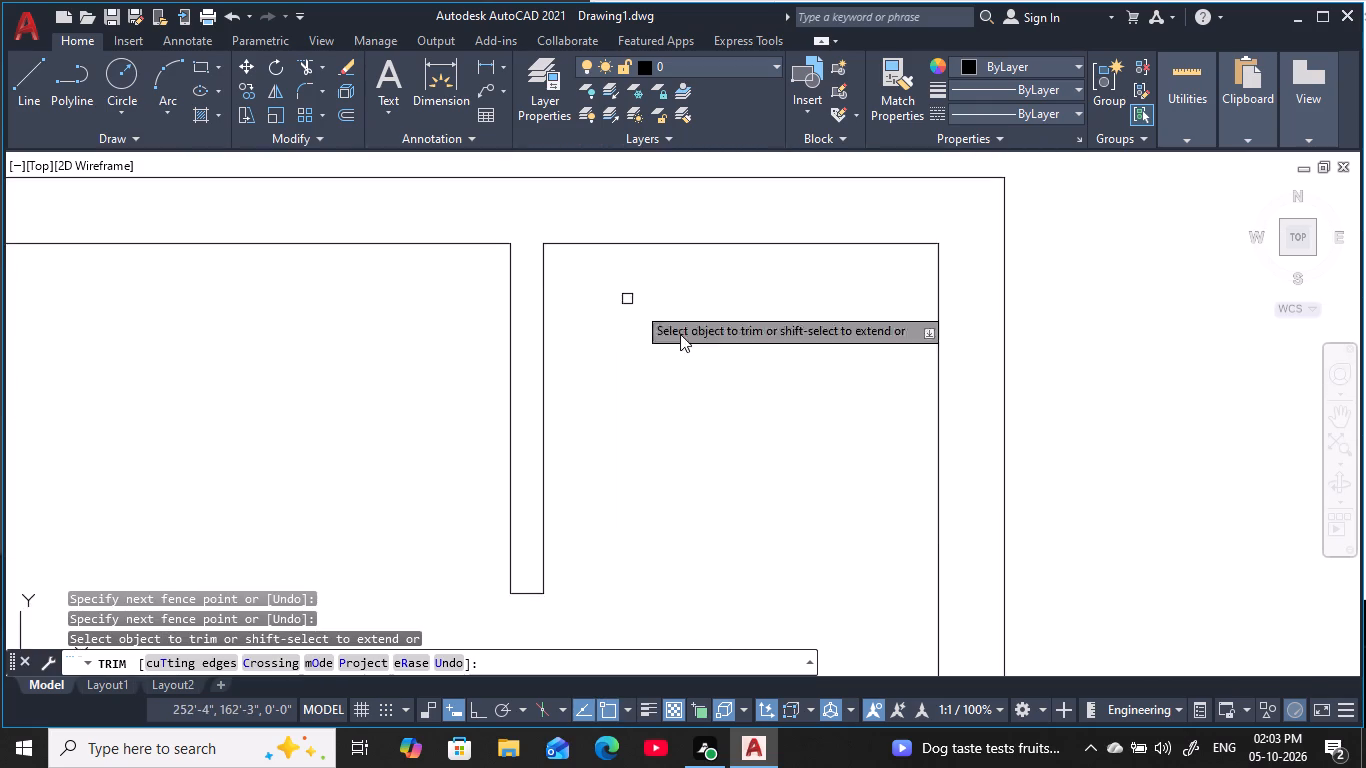
{"action": "scroll", "coordinate": [703, 354], "scroll_direction": "down", "scroll_amount": 3}
{"action": "middle_click_drag", "start_coordinate": [710, 373], "coordinate": [674, 183]}
{"action": "scroll", "coordinate": [750, 309], "scroll_direction": "up", "scroll_amount": 5}
{"action": "left_click", "coordinate": [625, 254]}
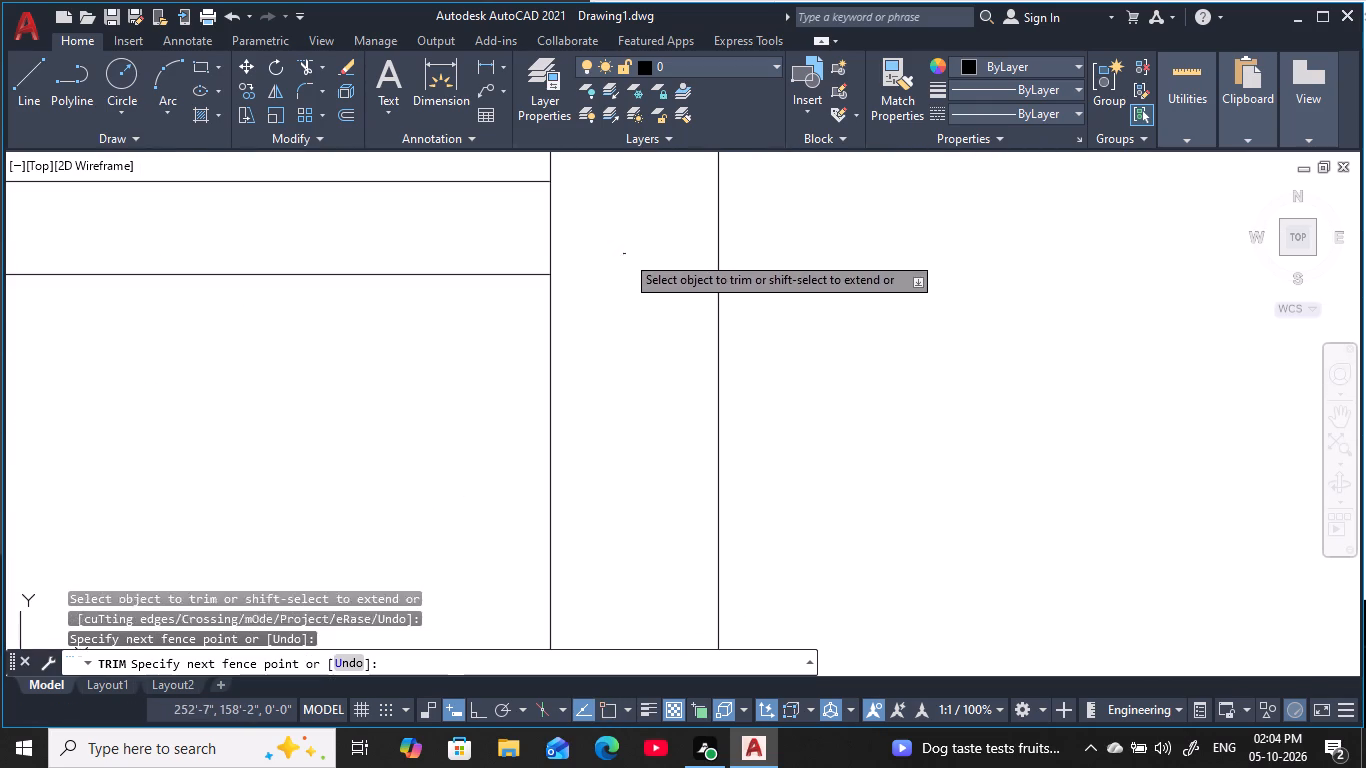
{"action": "left_click", "coordinate": [468, 242]}
{"action": "scroll", "coordinate": [547, 251], "scroll_direction": "down", "scroll_amount": 4}
{"action": "middle_click_drag", "start_coordinate": [574, 297], "coordinate": [664, 155]}
{"action": "scroll", "coordinate": [658, 250], "scroll_direction": "up", "scroll_amount": 3}
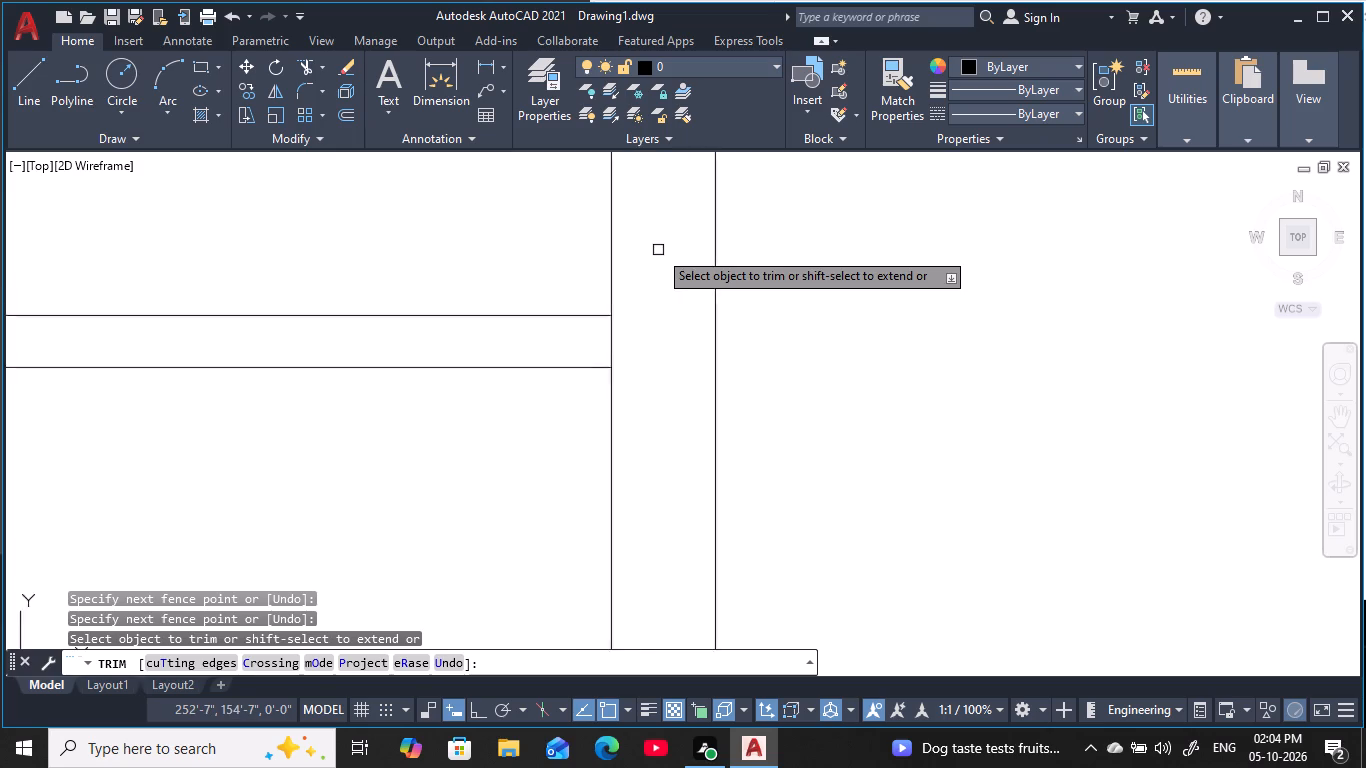
{"action": "scroll", "coordinate": [658, 250], "scroll_direction": "up", "scroll_amount": 1}
{"action": "left_click", "coordinate": [580, 392]}
{"action": "left_click", "coordinate": [516, 390]}
{"action": "scroll", "coordinate": [574, 390], "scroll_direction": "down", "scroll_amount": 4}
{"action": "middle_click_drag", "start_coordinate": [584, 393], "coordinate": [775, 227]}
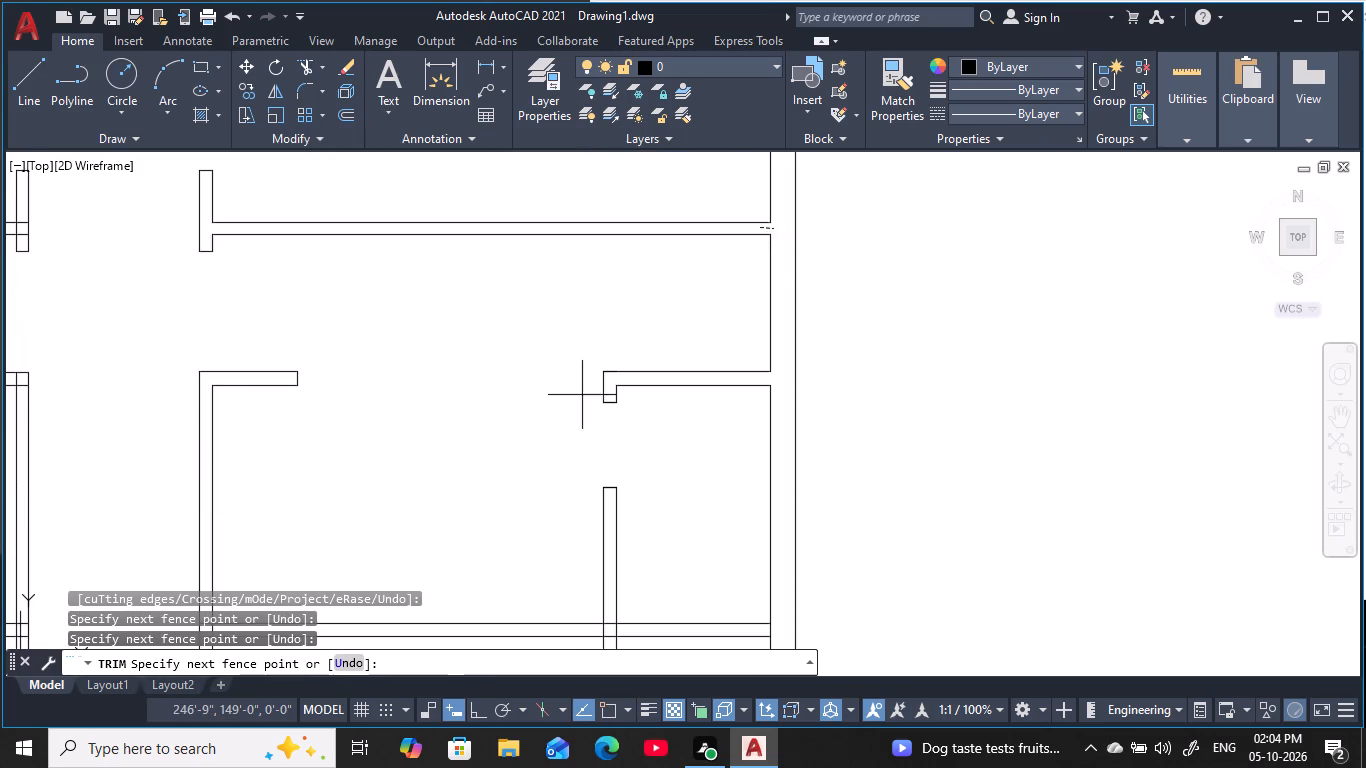
{"action": "key", "text": "Escape"}
{"action": "key", "text": "Escape"}
{"action": "key", "text": "Escape"}
{"action": "key", "text": "Escape"}
{"action": "key", "text": "Escape"}
Trim the lines crossing inside the intersection of the right-hand vertical partition and the next horizontal wall down.
{"action": "middle_click_drag", "start_coordinate": [735, 362], "coordinate": [824, 194]}
{"action": "key", "text": "Escape"}
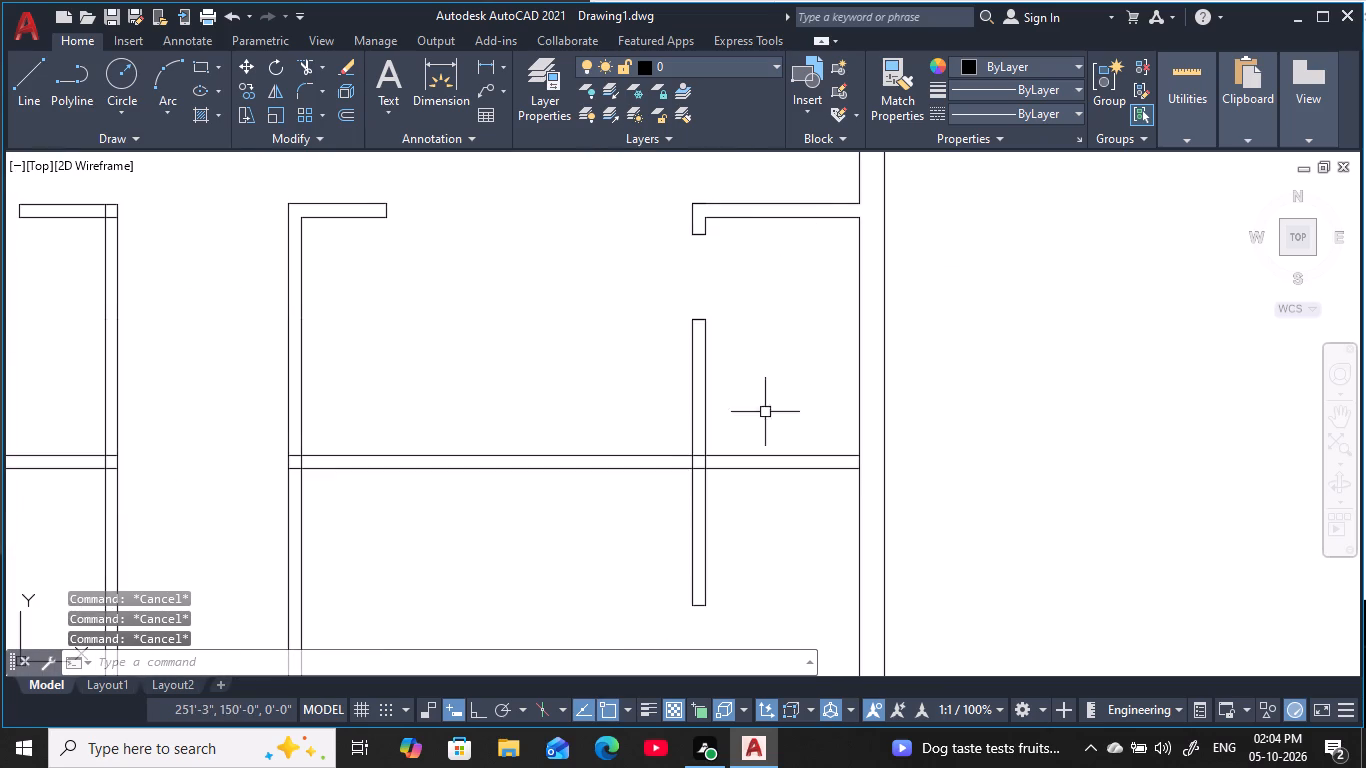
{"action": "key", "text": "Escape"}
{"action": "middle_click_drag", "start_coordinate": [757, 430], "coordinate": [805, 329]}
{"action": "key", "text": "Escape"}
{"action": "scroll", "coordinate": [805, 328], "scroll_direction": "up", "scroll_amount": 1}
{"action": "key", "text": "Escape"}
{"action": "key", "text": "space"}
{"action": "scroll", "coordinate": [693, 381], "scroll_direction": "up", "scroll_amount": 4}
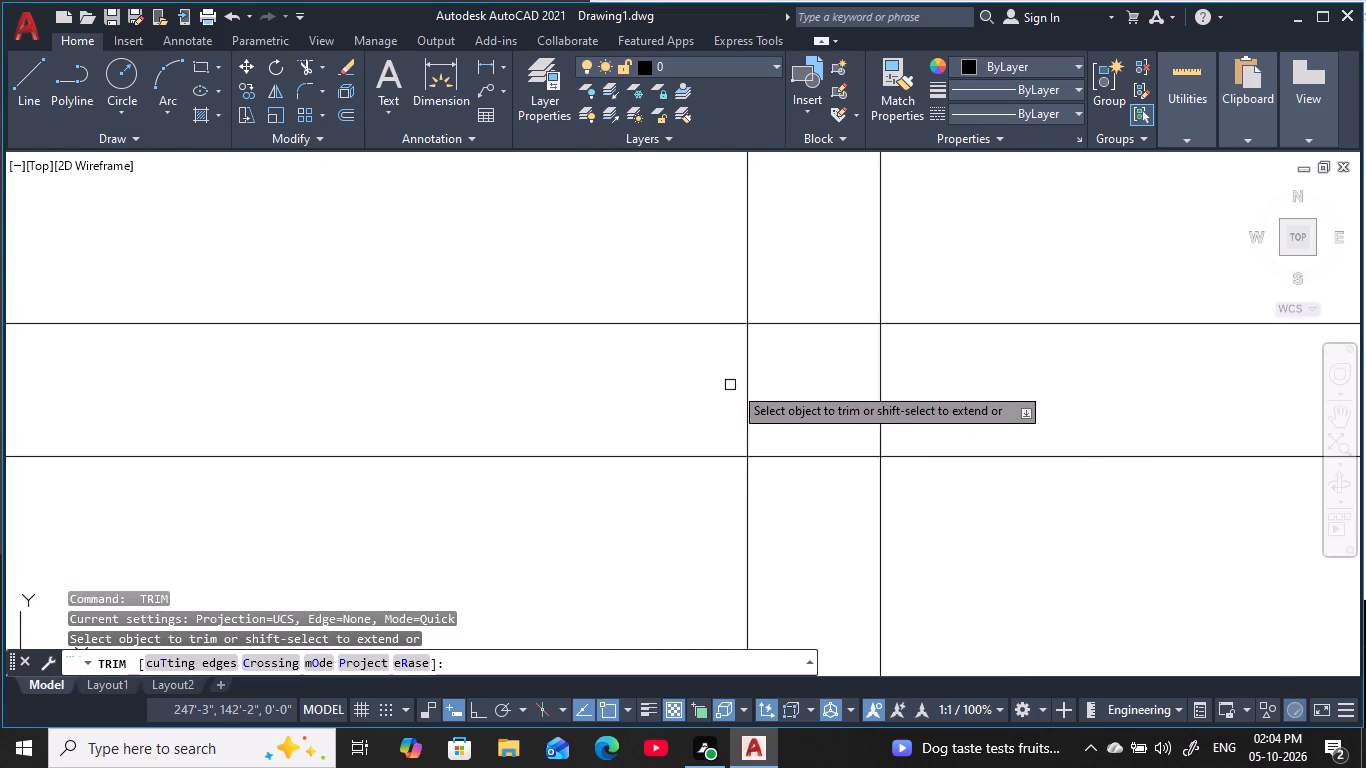
{"action": "left_click_drag", "start_coordinate": [919, 403], "coordinate": [780, 504]}
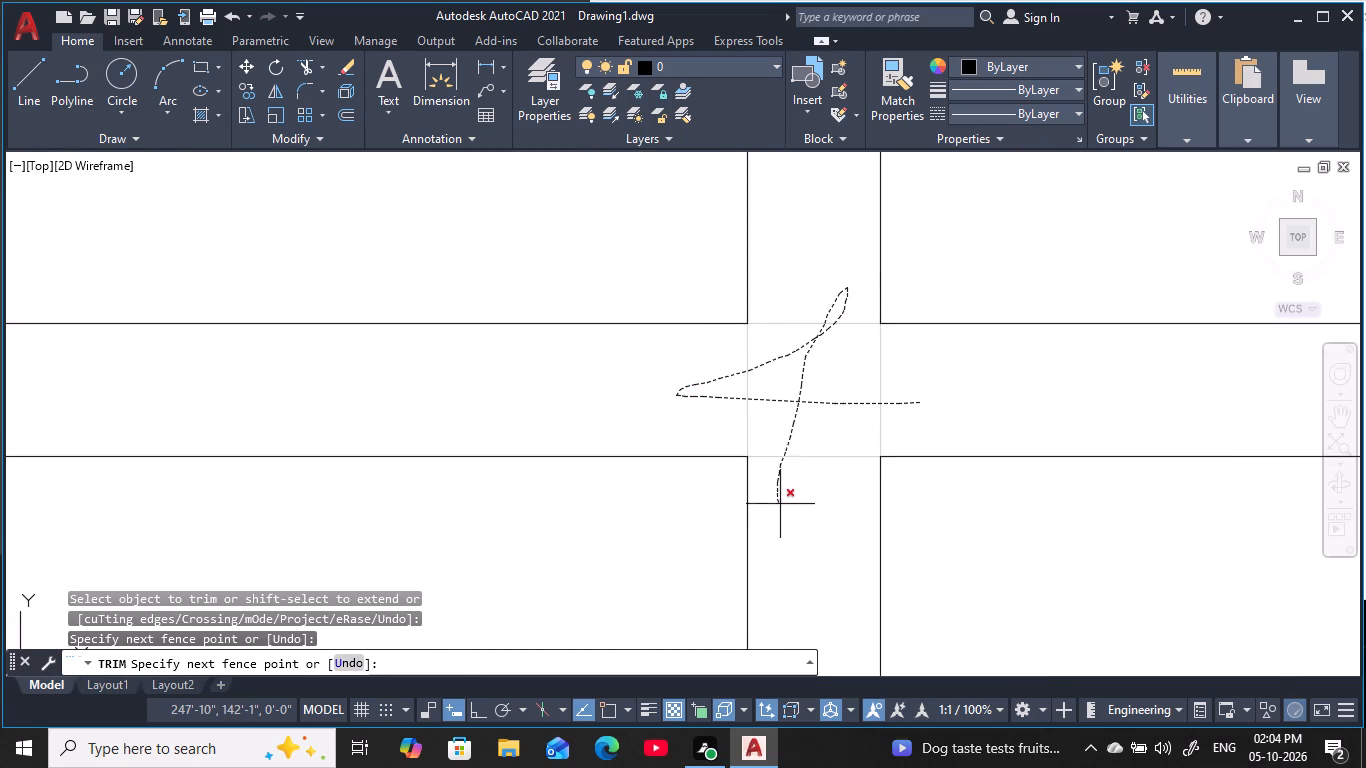
{"action": "left_click_drag", "start_coordinate": [780, 504], "coordinate": [781, 500]}
{"action": "scroll", "coordinate": [801, 482], "scroll_direction": "down", "scroll_amount": 4}
Trim the right outer wall's inner line where that same horizontal wall meets it.
{"action": "middle_click_drag", "start_coordinate": [814, 460], "coordinate": [626, 332]}
{"action": "scroll", "coordinate": [897, 339], "scroll_direction": "up", "scroll_amount": 3}
{"action": "left_click_drag", "start_coordinate": [851, 319], "coordinate": [727, 318]}
{"action": "scroll", "coordinate": [729, 315], "scroll_direction": "down", "scroll_amount": 5}
{"action": "scroll", "coordinate": [589, 372], "scroll_direction": "down", "scroll_amount": 2}
{"action": "middle_click_drag", "start_coordinate": [588, 373], "coordinate": [825, 383]}
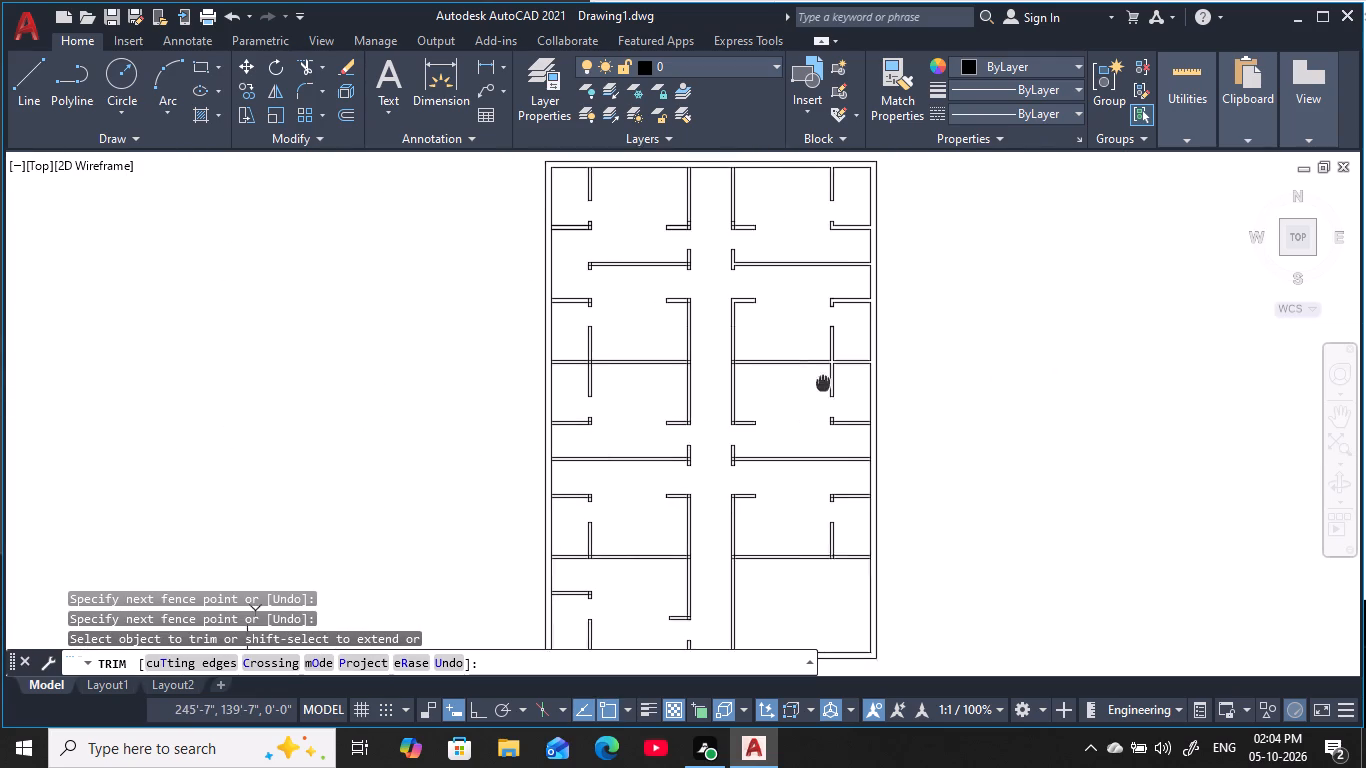
{"action": "middle_click_drag", "start_coordinate": [825, 383], "coordinate": [828, 380]}
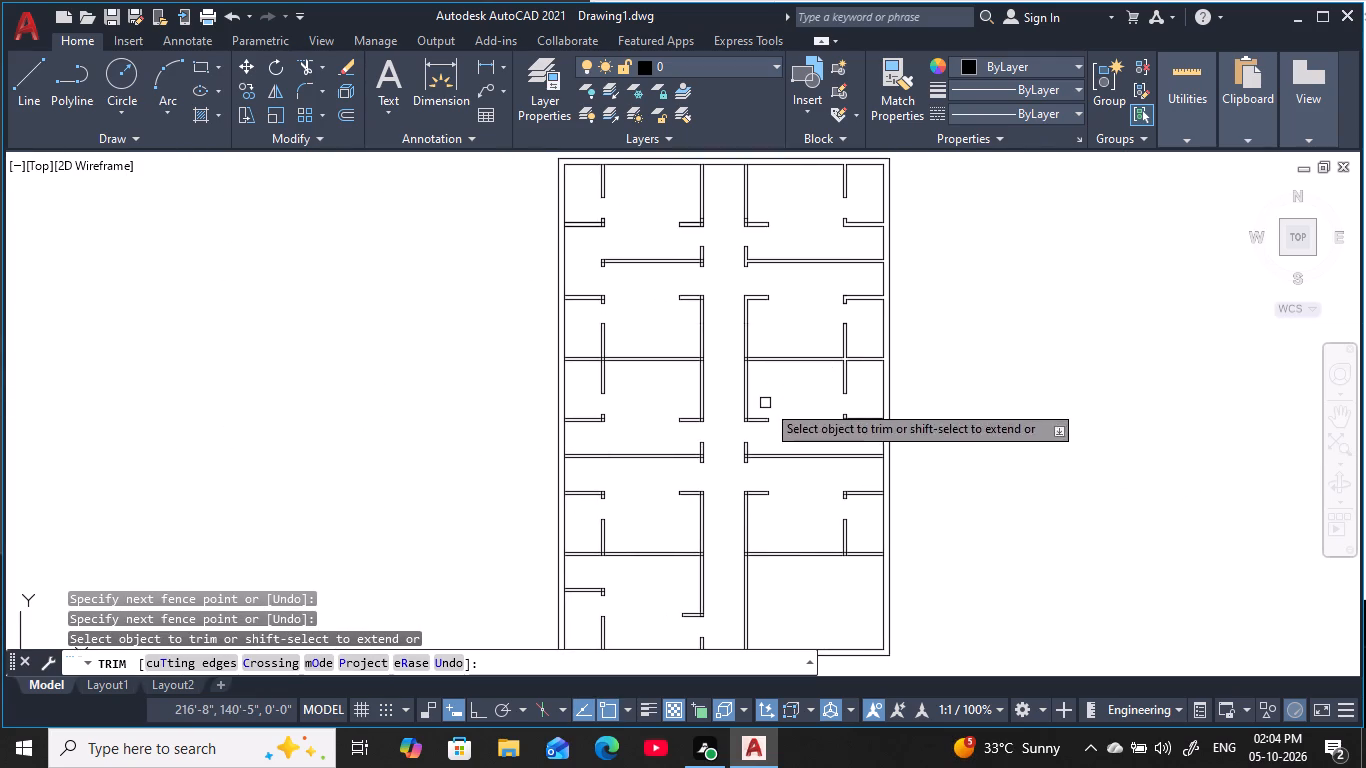
Trim the crossing lines at the junction of the right corridor wall and that horizontal wall.
{"action": "scroll", "coordinate": [767, 373], "scroll_direction": "up", "scroll_amount": 3}
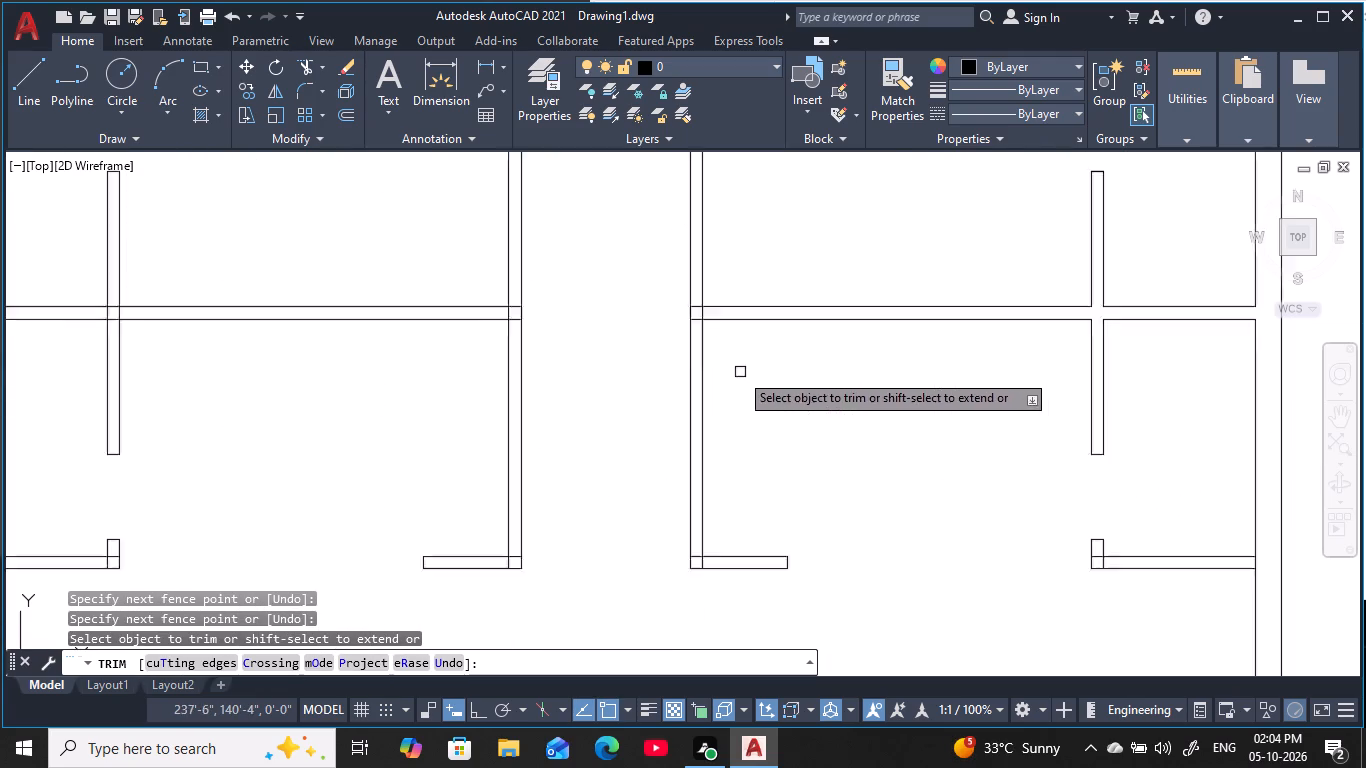
{"action": "scroll", "coordinate": [737, 372], "scroll_direction": "up", "scroll_amount": 2}
{"action": "middle_click_drag", "start_coordinate": [674, 220], "coordinate": [664, 319]}
{"action": "scroll", "coordinate": [655, 331], "scroll_direction": "up", "scroll_amount": 3}
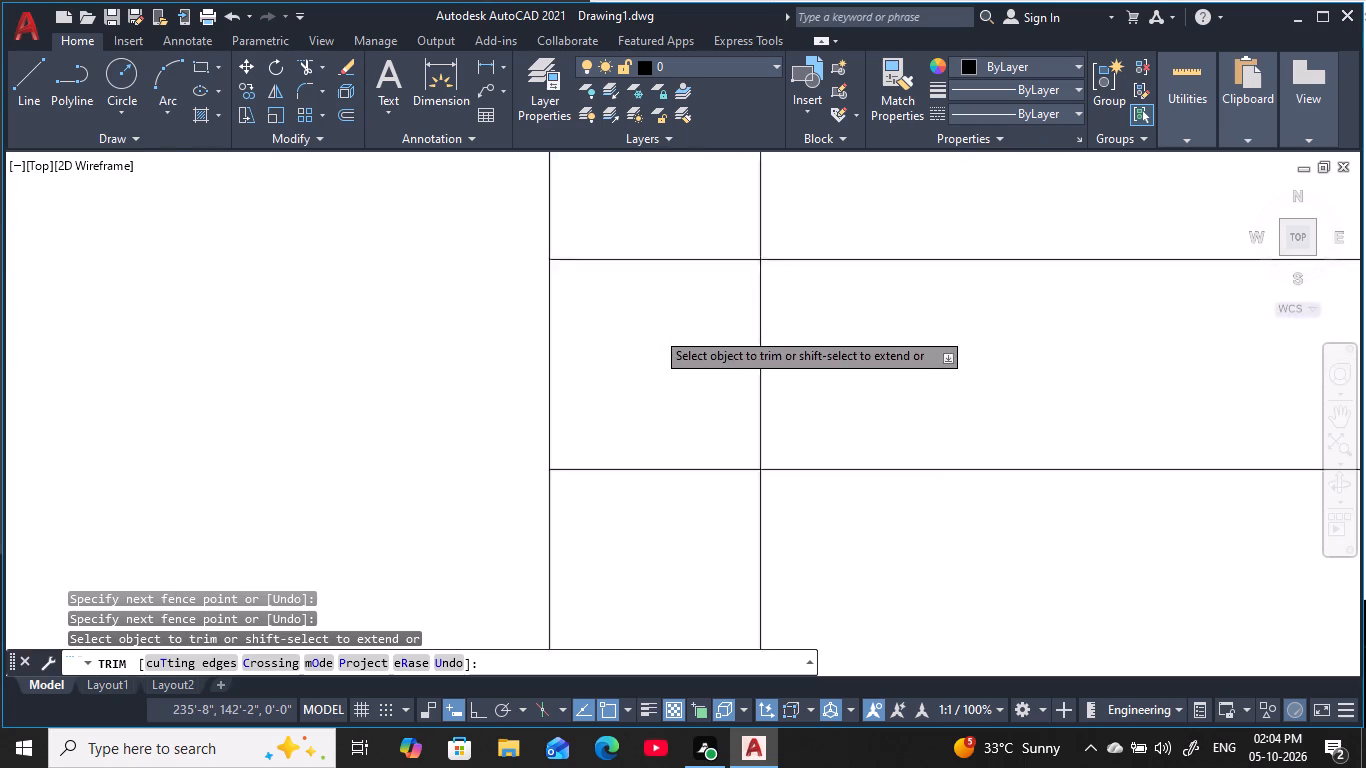
{"action": "scroll", "coordinate": [655, 328], "scroll_direction": "up", "scroll_amount": 2}
{"action": "left_click_drag", "start_coordinate": [657, 202], "coordinate": [892, 509]}
Trim the extra and crossing lines inside the corner of the upper right corridor wall and its horizontal stub.
{"action": "scroll", "coordinate": [880, 512], "scroll_direction": "down", "scroll_amount": 3}
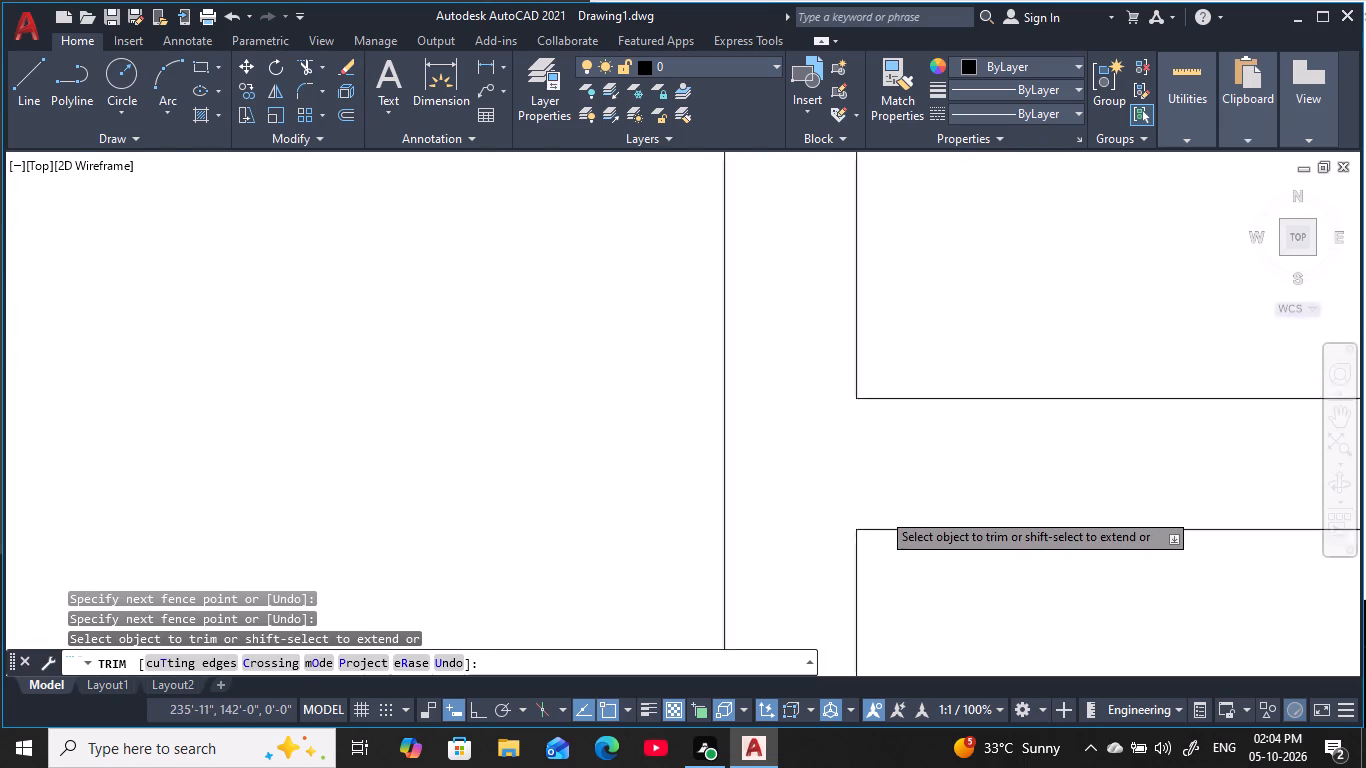
{"action": "scroll", "coordinate": [876, 513], "scroll_direction": "down", "scroll_amount": 7}
{"action": "scroll", "coordinate": [860, 375], "scroll_direction": "up", "scroll_amount": 4}
{"action": "scroll", "coordinate": [987, 430], "scroll_direction": "up", "scroll_amount": 1}
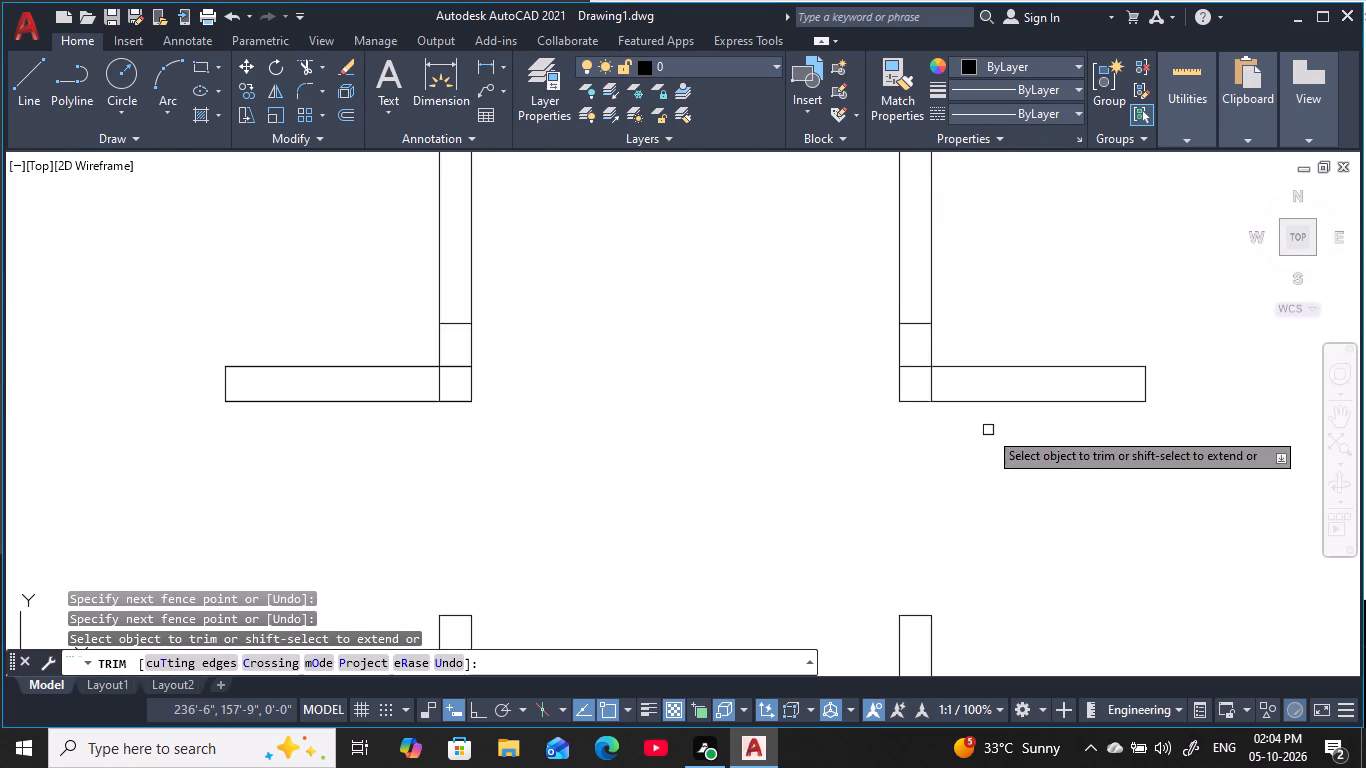
{"action": "scroll", "coordinate": [988, 430], "scroll_direction": "up", "scroll_amount": 1}
{"action": "middle_click", "coordinate": [988, 430]}
{"action": "scroll", "coordinate": [869, 259], "scroll_direction": "up", "scroll_amount": 2}
{"action": "left_click_drag", "start_coordinate": [869, 250], "coordinate": [850, 383]}
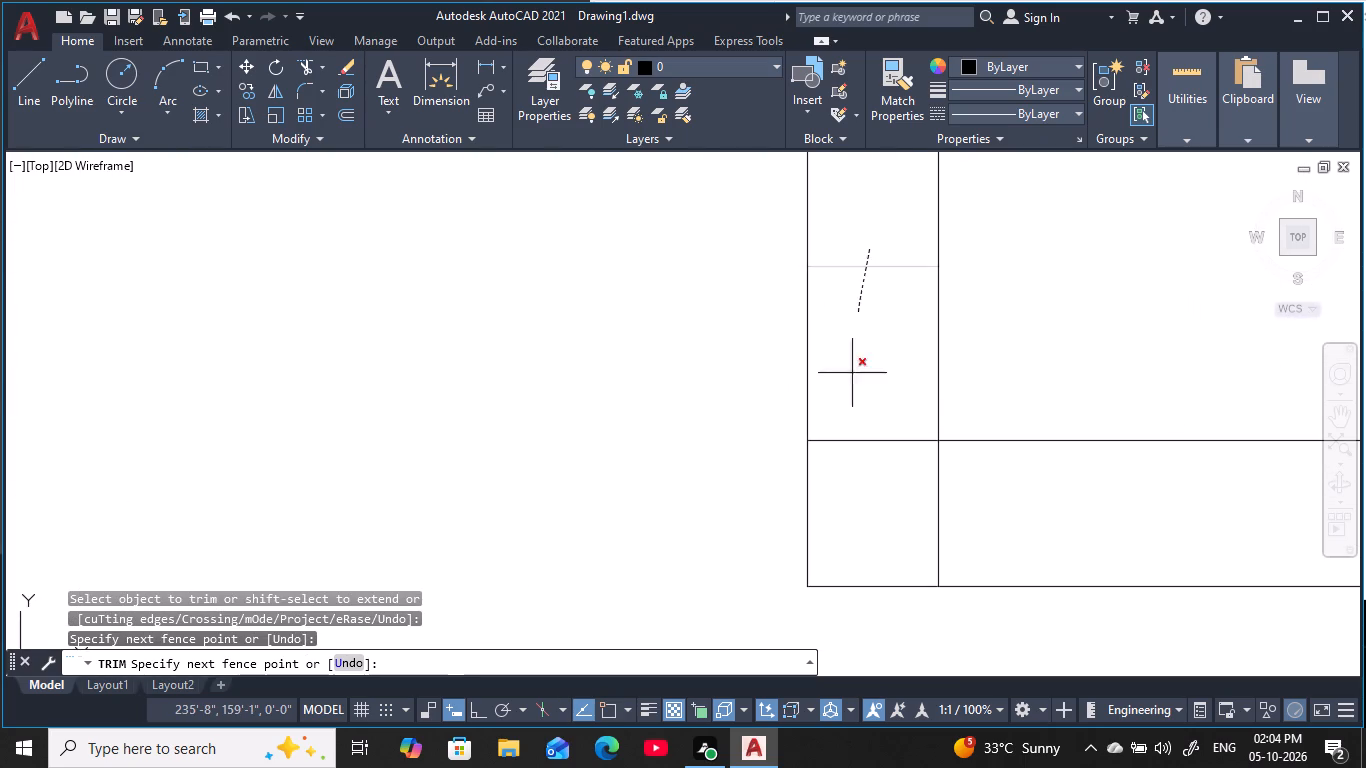
{"action": "left_click_drag", "start_coordinate": [850, 383], "coordinate": [1027, 504]}
Trim the top outer wall's inner line where the right and left corridor walls meet it.
{"action": "scroll", "coordinate": [1031, 498], "scroll_direction": "down", "scroll_amount": 6}
{"action": "middle_click_drag", "start_coordinate": [1062, 449], "coordinate": [663, 431]}
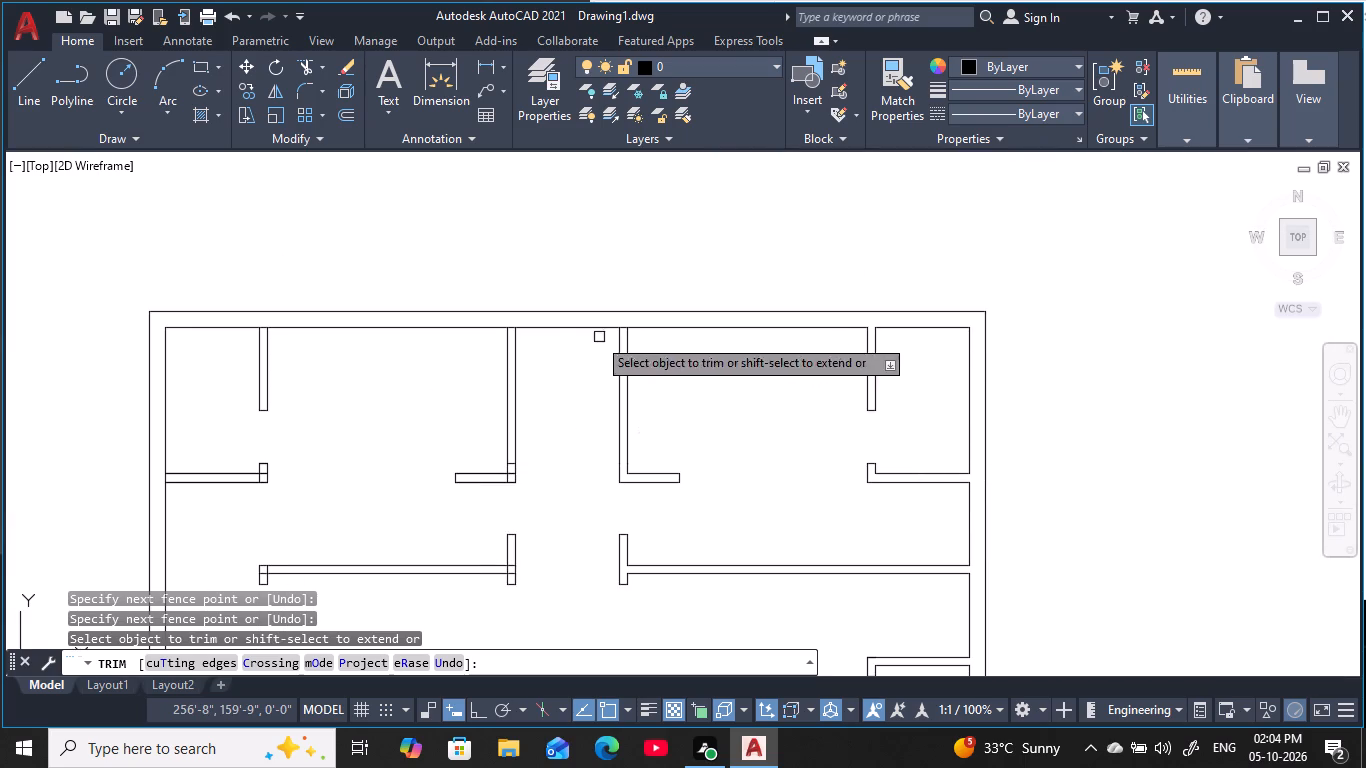
{"action": "scroll", "coordinate": [574, 344], "scroll_direction": "up", "scroll_amount": 3}
{"action": "scroll", "coordinate": [677, 264], "scroll_direction": "up", "scroll_amount": 3}
{"action": "left_click_drag", "start_coordinate": [758, 282], "coordinate": [751, 323]}
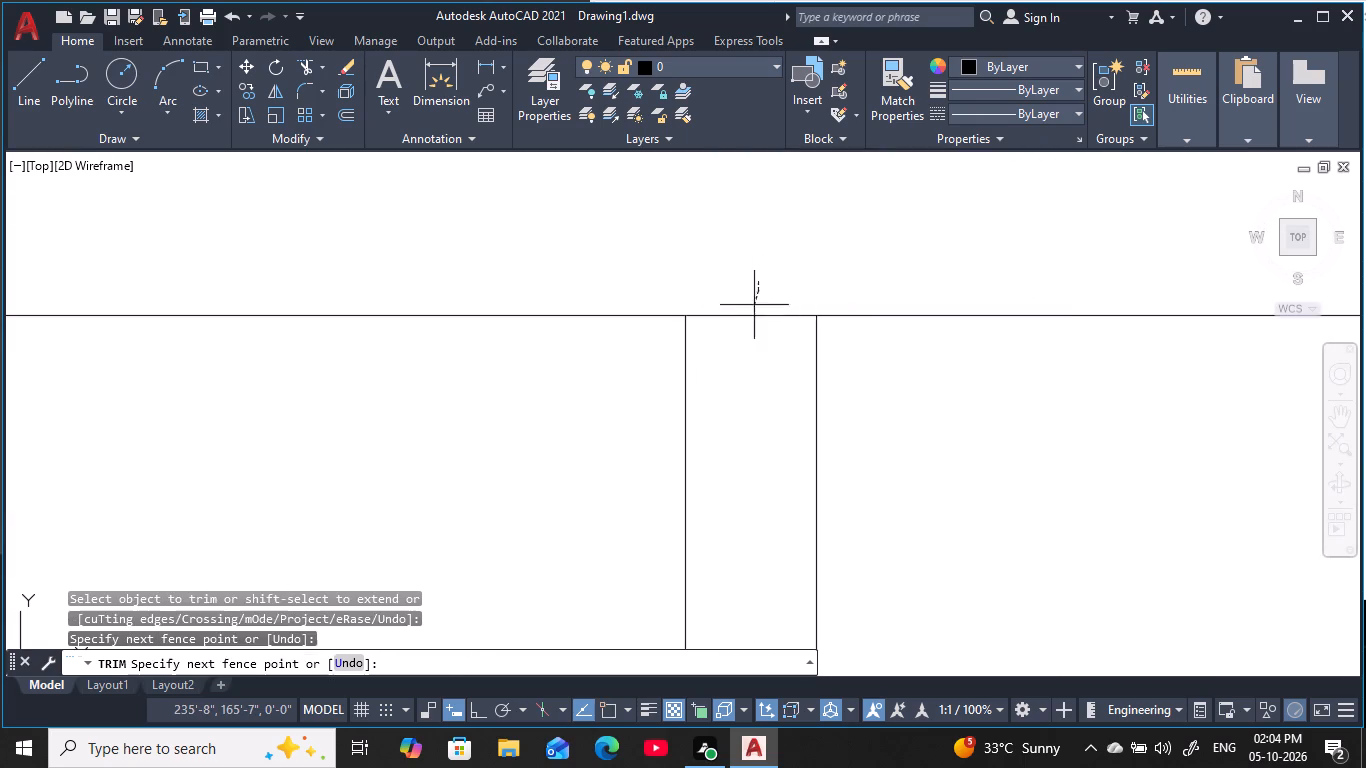
{"action": "left_click_drag", "start_coordinate": [751, 323], "coordinate": [764, 411]}
{"action": "scroll", "coordinate": [764, 411], "scroll_direction": "down", "scroll_amount": 5}
{"action": "middle_click_drag", "start_coordinate": [487, 483], "coordinate": [704, 397]}
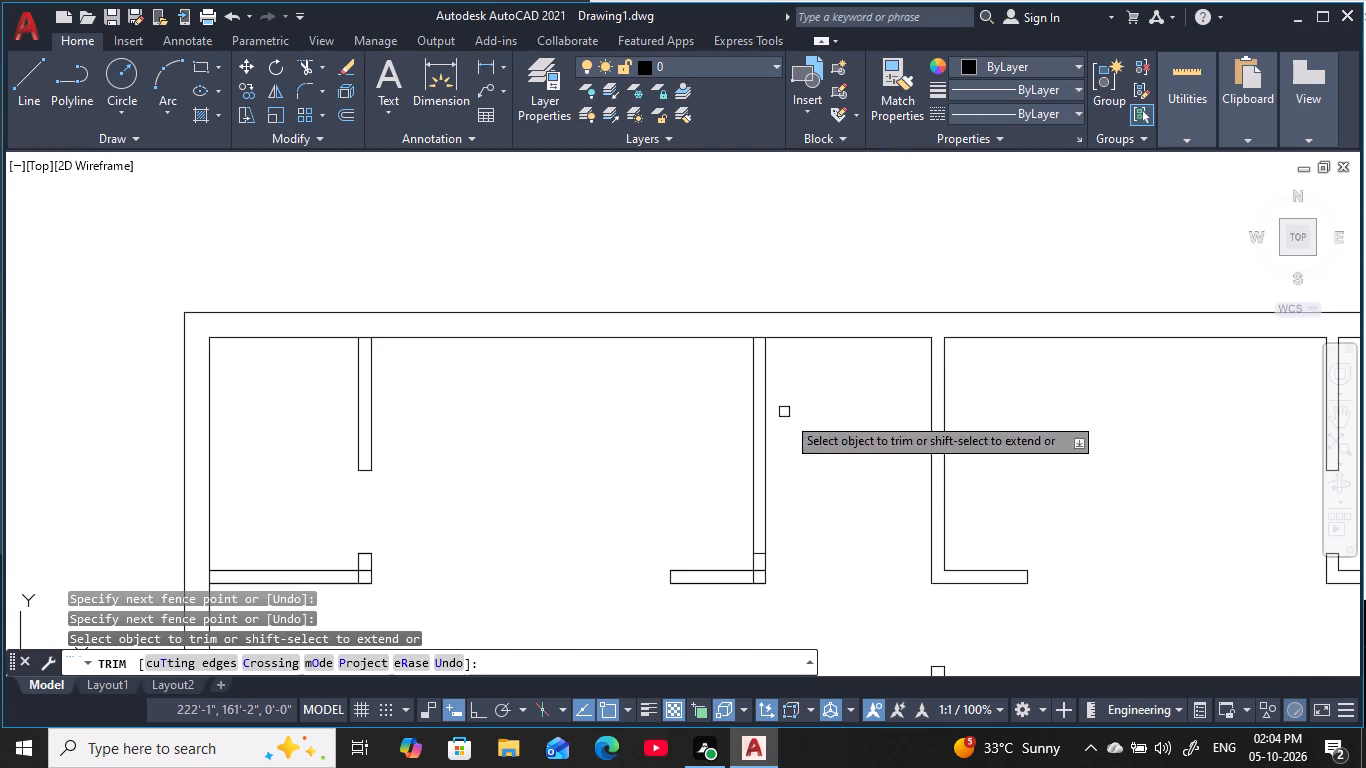
{"action": "scroll", "coordinate": [740, 377], "scroll_direction": "up", "scroll_amount": 4}
{"action": "middle_click_drag", "start_coordinate": [791, 288], "coordinate": [705, 465]}
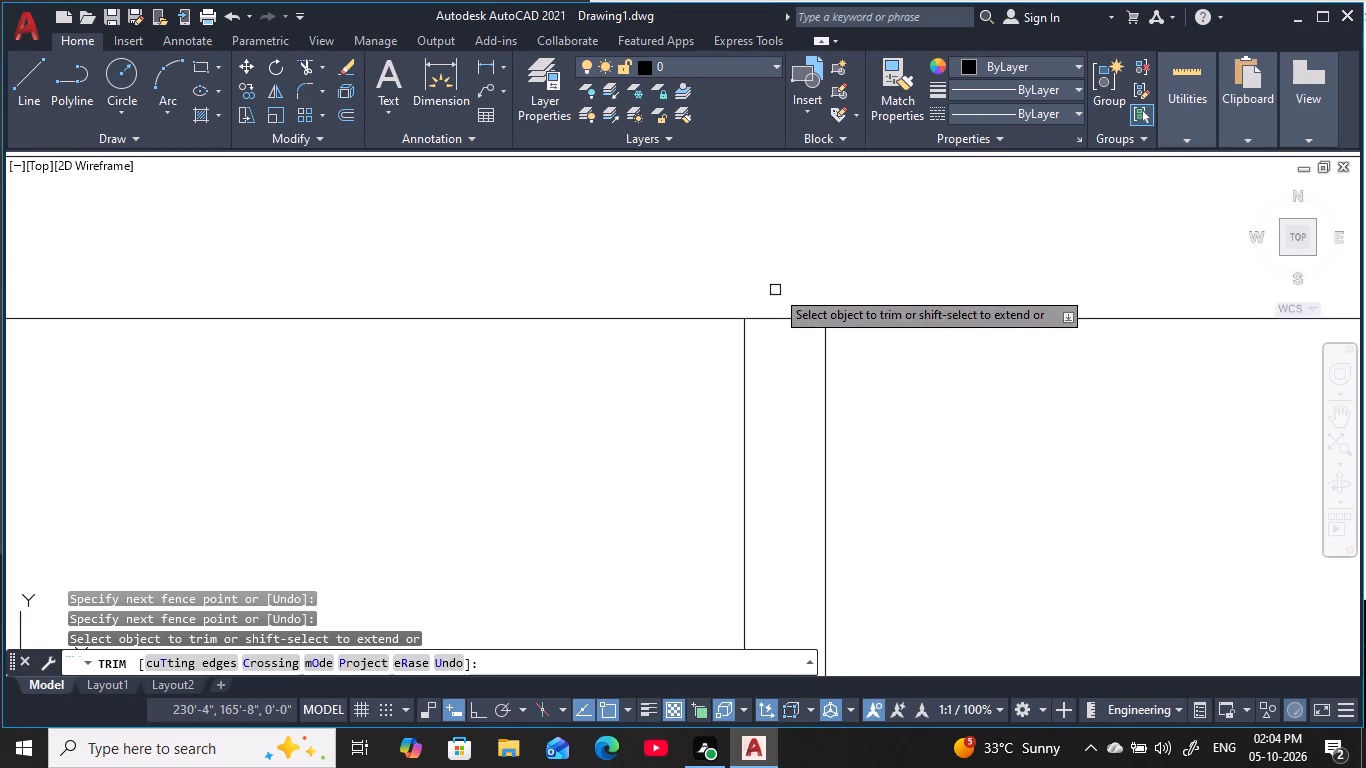
{"action": "left_click_drag", "start_coordinate": [775, 289], "coordinate": [763, 404]}
Trim the extra and crossing lines inside the corner of the upper left corridor wall and its horizontal stub.
{"action": "scroll", "coordinate": [768, 431], "scroll_direction": "down", "scroll_amount": 6}
{"action": "middle_click_drag", "start_coordinate": [785, 547], "coordinate": [851, 330]}
{"action": "scroll", "coordinate": [848, 346], "scroll_direction": "up", "scroll_amount": 5}
{"action": "middle_click_drag", "start_coordinate": [828, 405], "coordinate": [934, 386]}
{"action": "left_click_drag", "start_coordinate": [887, 280], "coordinate": [852, 424]}
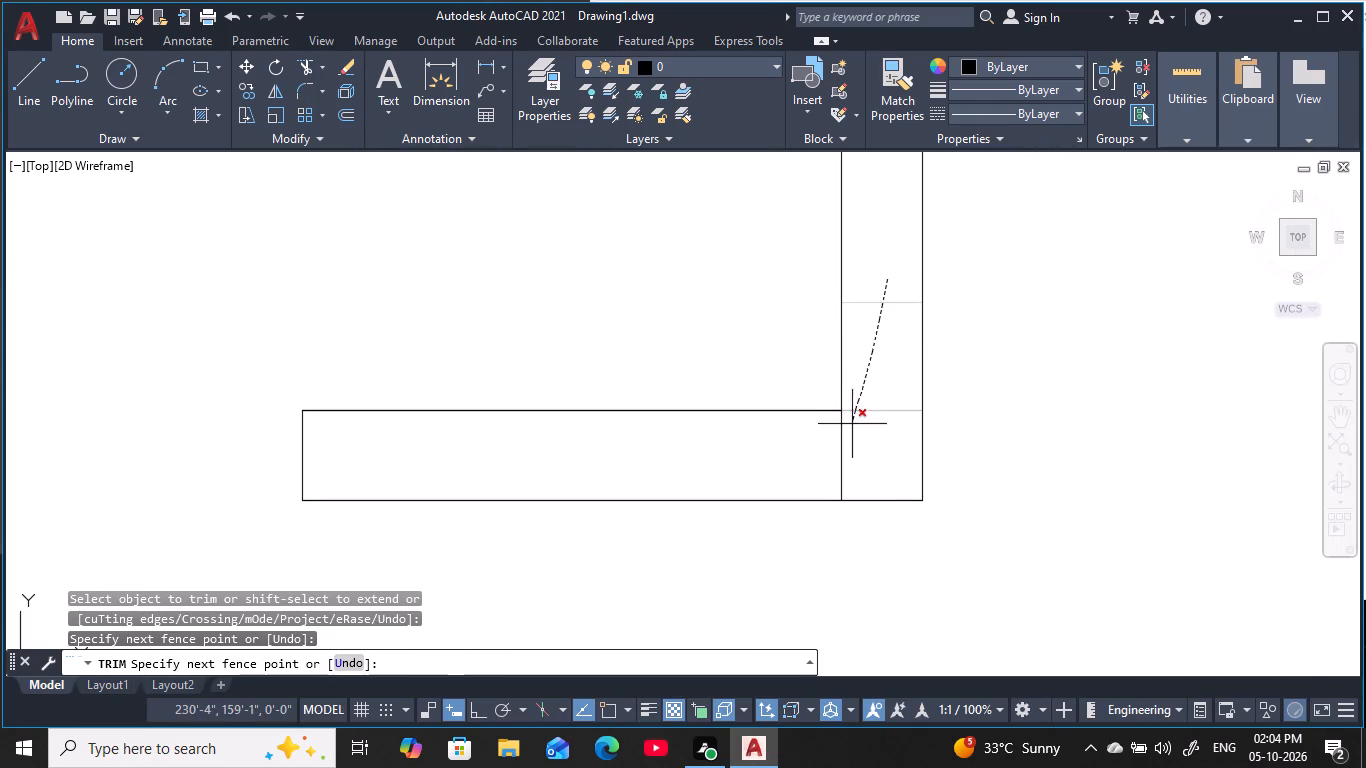
{"action": "left_click_drag", "start_coordinate": [852, 424], "coordinate": [814, 464]}
Trim the top outer wall's inner line where the left-hand vertical partition meets it.
{"action": "scroll", "coordinate": [814, 464], "scroll_direction": "down", "scroll_amount": 6}
{"action": "scroll", "coordinate": [651, 393], "scroll_direction": "up", "scroll_amount": 4}
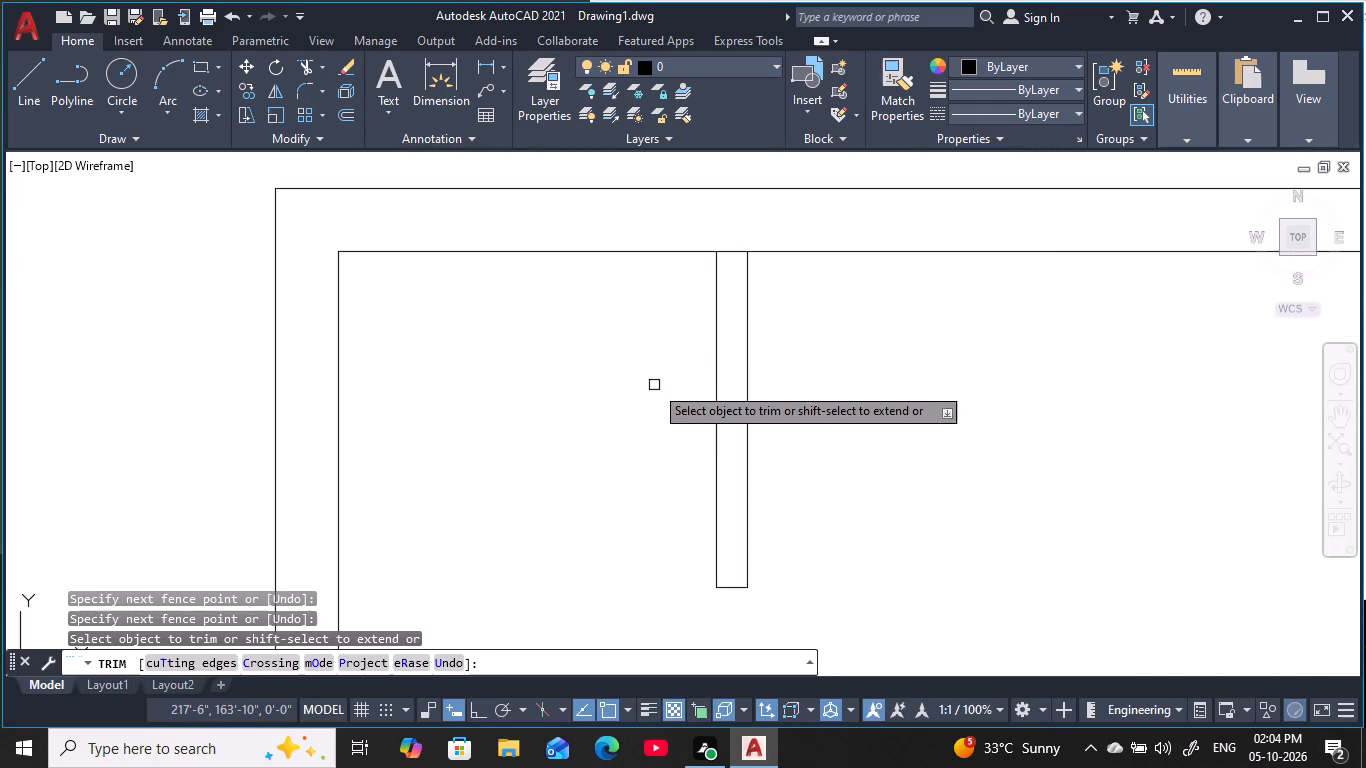
{"action": "left_click_drag", "start_coordinate": [737, 230], "coordinate": [739, 302]}
Trim the crossing lines inside the corner of the uppermost left horizontal wall and its short vertical stub.
{"action": "scroll", "coordinate": [729, 312], "scroll_direction": "down", "scroll_amount": 3}
{"action": "middle_click_drag", "start_coordinate": [585, 445], "coordinate": [705, 334]}
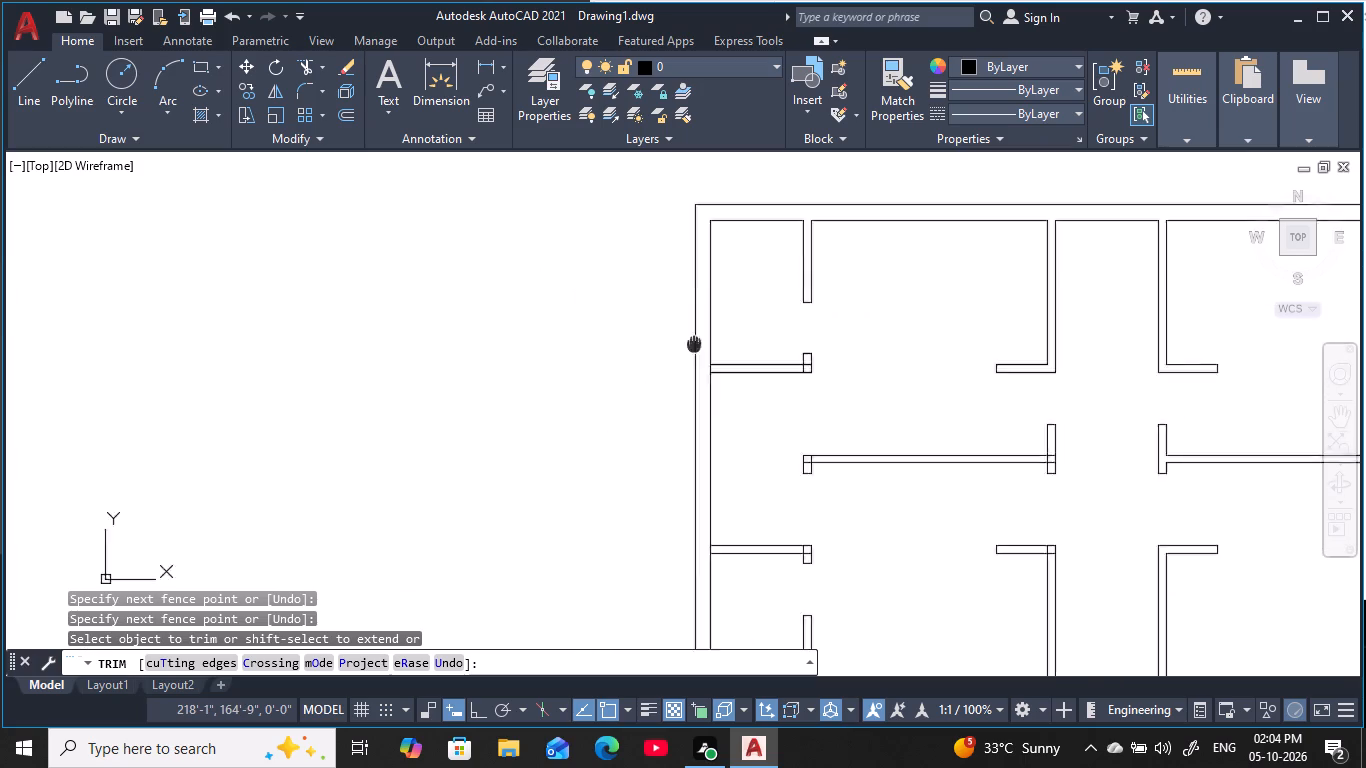
{"action": "middle_click_drag", "start_coordinate": [705, 334], "coordinate": [726, 311]}
{"action": "scroll", "coordinate": [844, 332], "scroll_direction": "up", "scroll_amount": 5}
{"action": "middle_click_drag", "start_coordinate": [847, 329], "coordinate": [795, 548]}
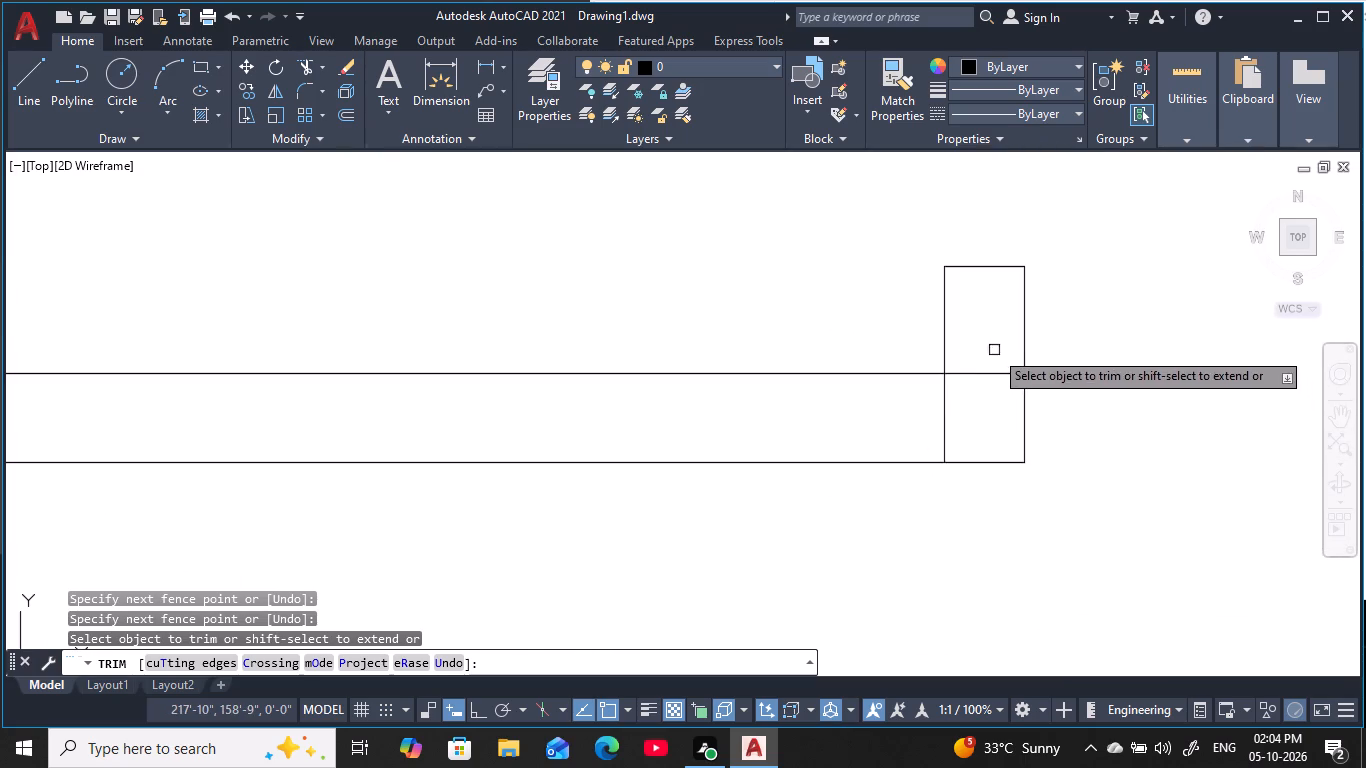
{"action": "left_click_drag", "start_coordinate": [994, 350], "coordinate": [877, 437]}
Trim the left outer wall's inner line where the uppermost left horizontal wall meets it.
{"action": "scroll", "coordinate": [874, 435], "scroll_direction": "down", "scroll_amount": 3}
{"action": "middle_click_drag", "start_coordinate": [874, 435], "coordinate": [1130, 416]}
{"action": "scroll", "coordinate": [941, 412], "scroll_direction": "up", "scroll_amount": 2}
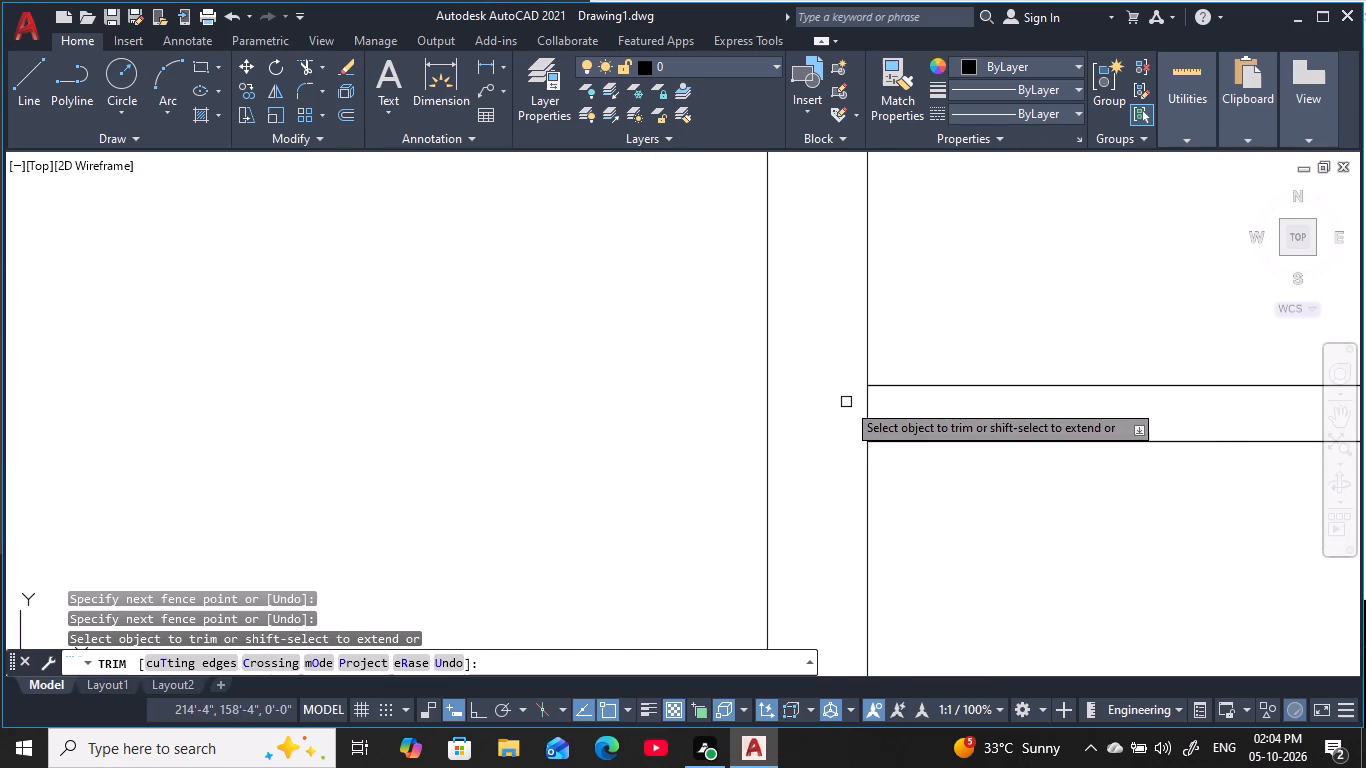
{"action": "left_click_drag", "start_coordinate": [844, 422], "coordinate": [926, 414]}
Trim the crossing lines at the left end of the second left horizontal wall, inside its corner with the short vertical stub.
{"action": "scroll", "coordinate": [948, 416], "scroll_direction": "down", "scroll_amount": 4}
{"action": "scroll", "coordinate": [1017, 465], "scroll_direction": "down", "scroll_amount": 3}
{"action": "middle_click_drag", "start_coordinate": [1024, 476], "coordinate": [891, 412]}
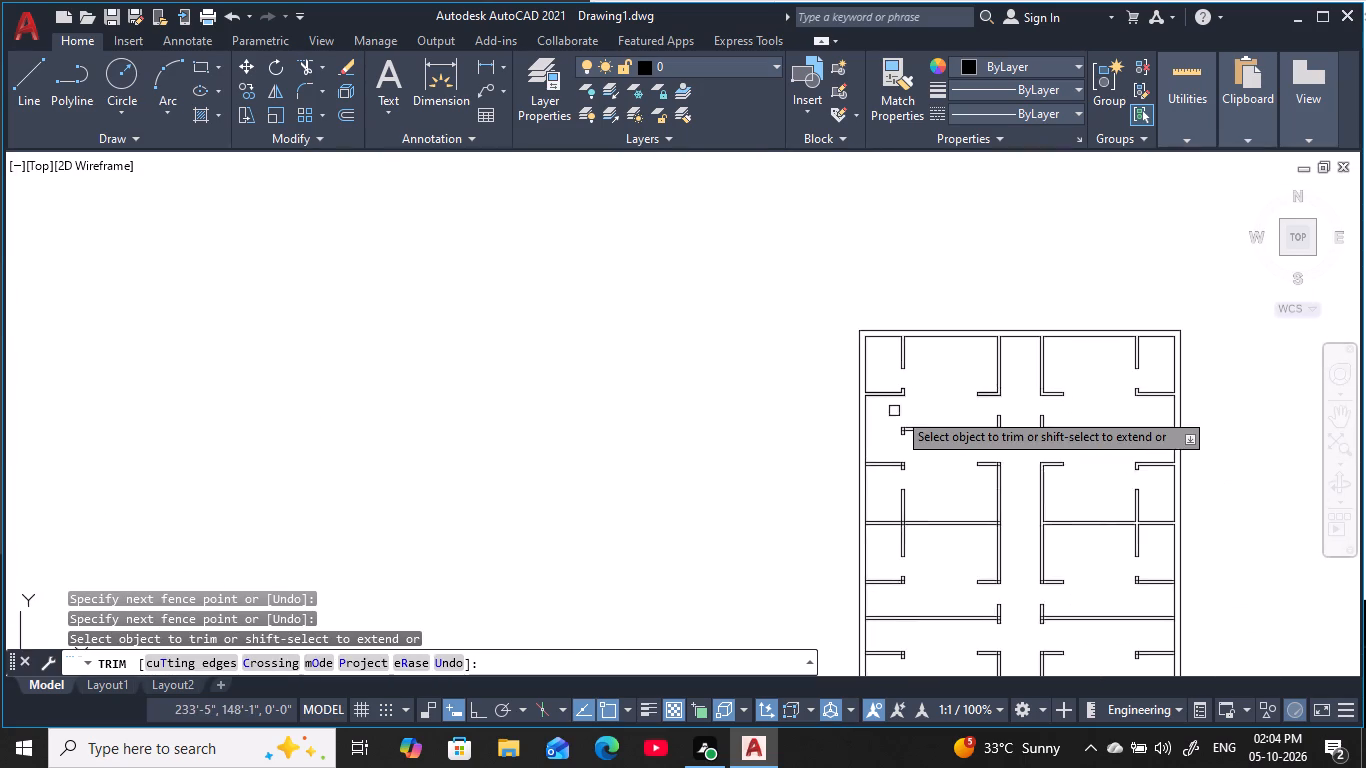
{"action": "scroll", "coordinate": [904, 414], "scroll_direction": "up", "scroll_amount": 5}
{"action": "middle_click_drag", "start_coordinate": [901, 451], "coordinate": [808, 216]}
{"action": "scroll", "coordinate": [802, 331], "scroll_direction": "up", "scroll_amount": 3}
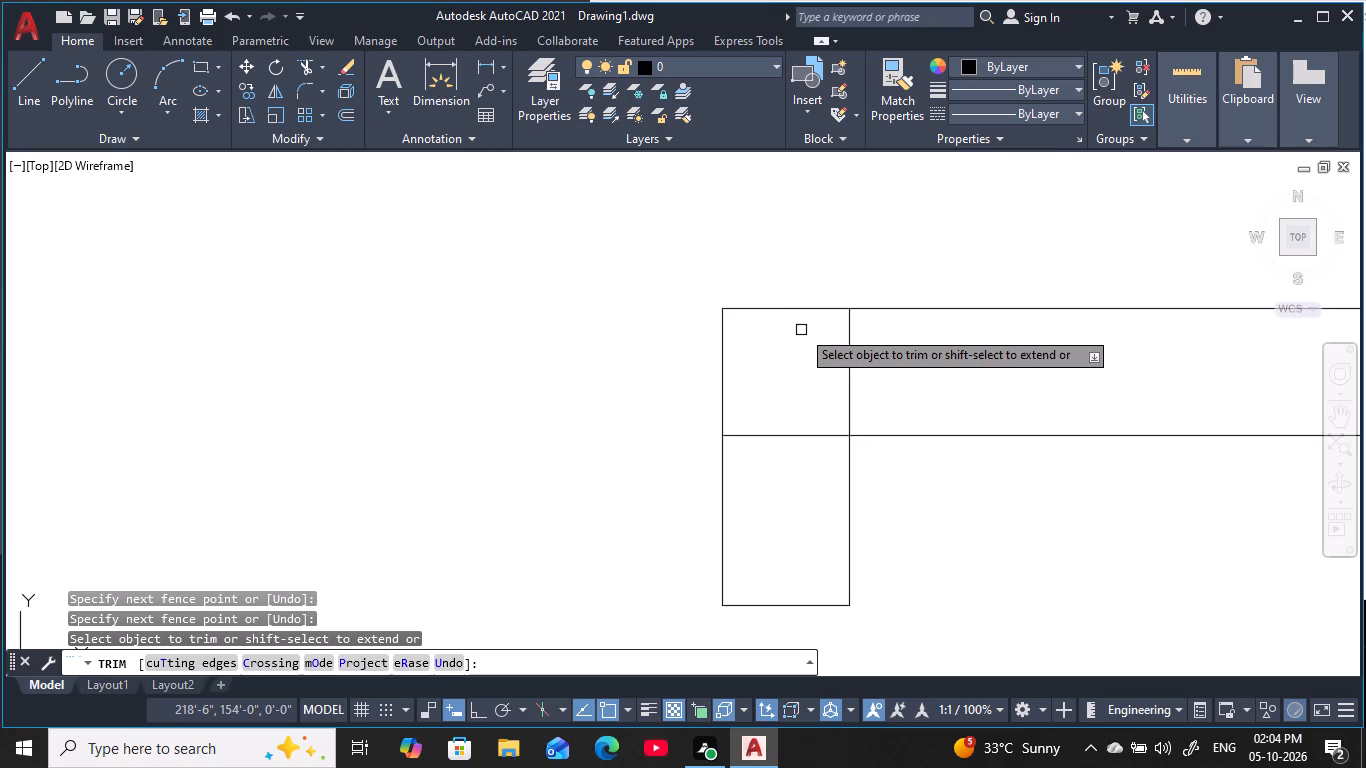
{"action": "left_click_drag", "start_coordinate": [897, 362], "coordinate": [759, 460]}
Trim the crossing lines at the junction of that second horizontal wall and the left corridor wall segment.
{"action": "scroll", "coordinate": [772, 460], "scroll_direction": "down", "scroll_amount": 7}
{"action": "middle_click_drag", "start_coordinate": [787, 518], "coordinate": [798, 503]}
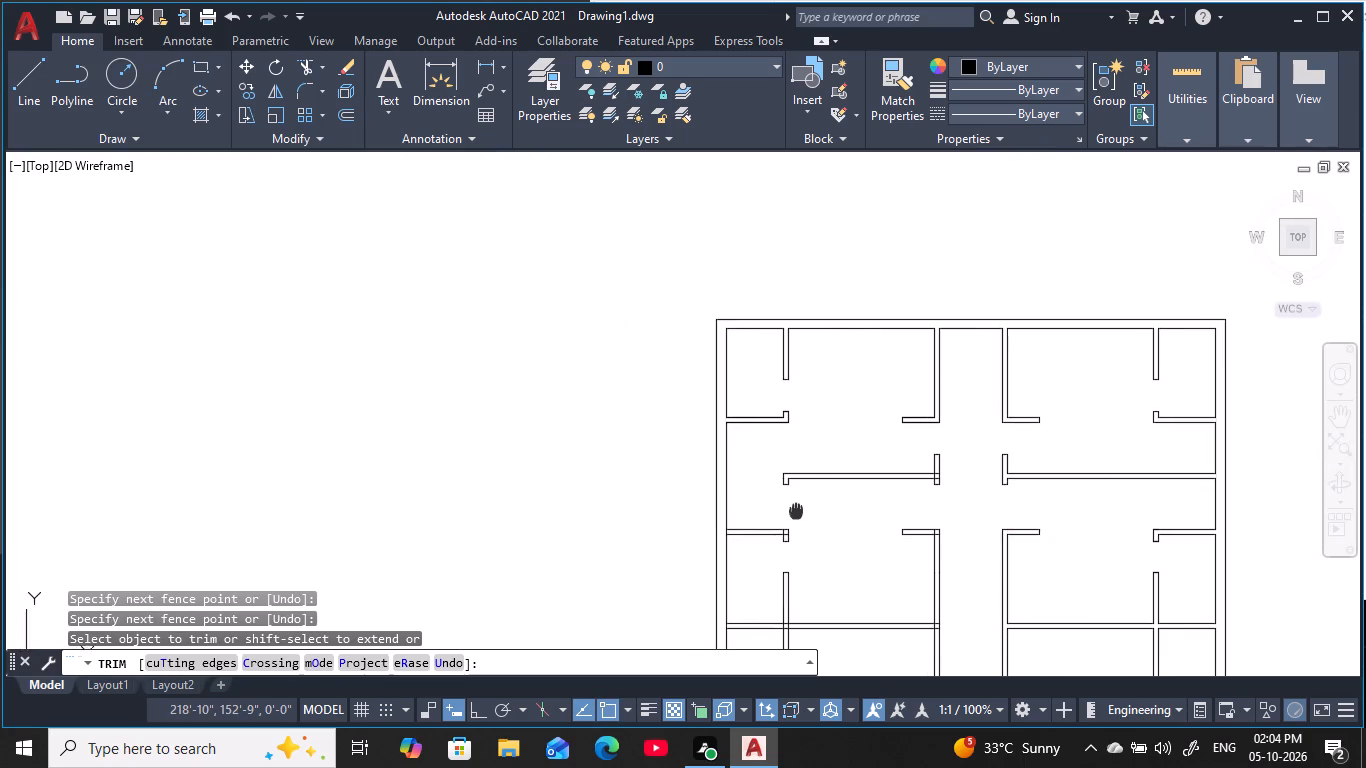
{"action": "middle_click_drag", "start_coordinate": [798, 503], "coordinate": [795, 303]}
{"action": "scroll", "coordinate": [927, 261], "scroll_direction": "up", "scroll_amount": 5}
{"action": "middle_click_drag", "start_coordinate": [1042, 254], "coordinate": [990, 285]}
{"action": "scroll", "coordinate": [1003, 257], "scroll_direction": "up", "scroll_amount": 2}
{"action": "left_click_drag", "start_coordinate": [1003, 257], "coordinate": [873, 390]}
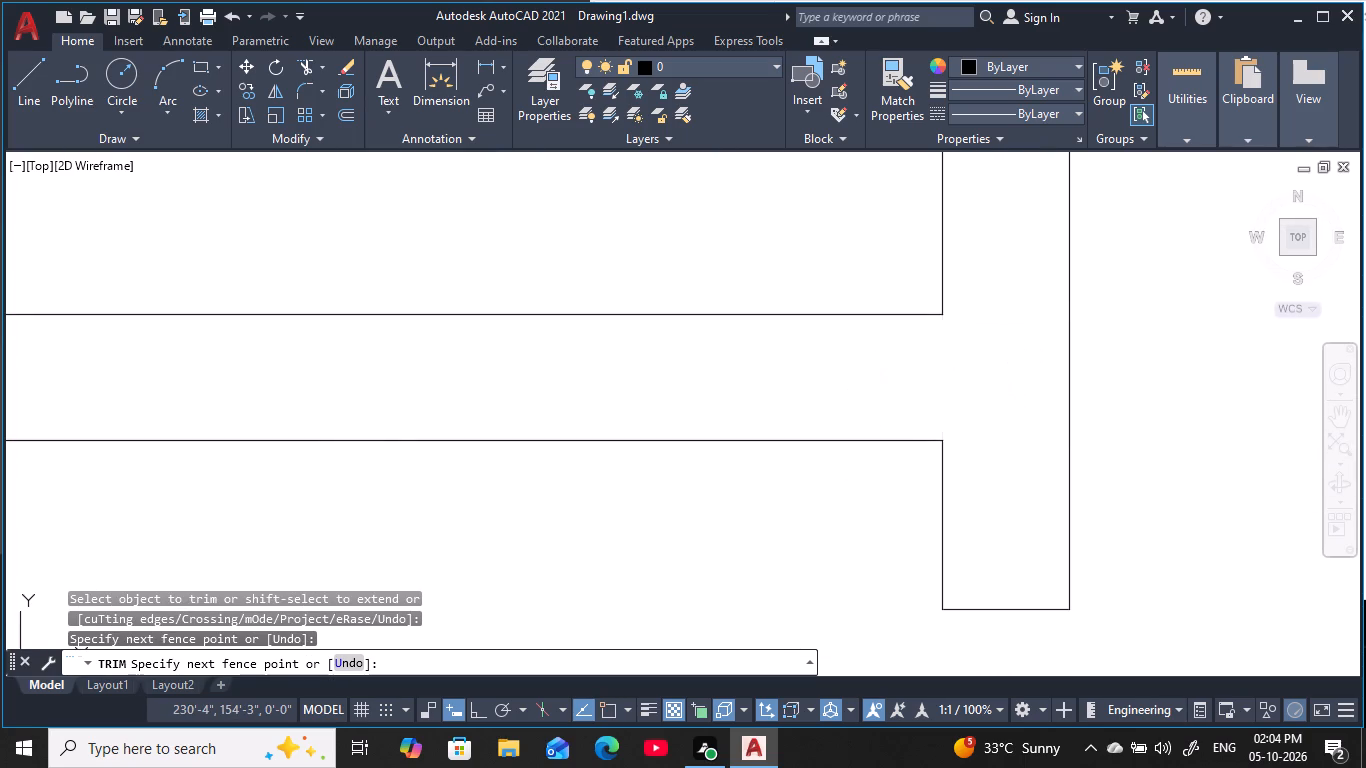
Trim the left outer wall's inner line where the third left horizontal wall meets it.
{"action": "scroll", "coordinate": [872, 389], "scroll_direction": "down", "scroll_amount": 5}
{"action": "scroll", "coordinate": [789, 443], "scroll_direction": "down", "scroll_amount": 4}
{"action": "middle_click_drag", "start_coordinate": [784, 451], "coordinate": [973, 278]}
{"action": "scroll", "coordinate": [852, 309], "scroll_direction": "up", "scroll_amount": 3}
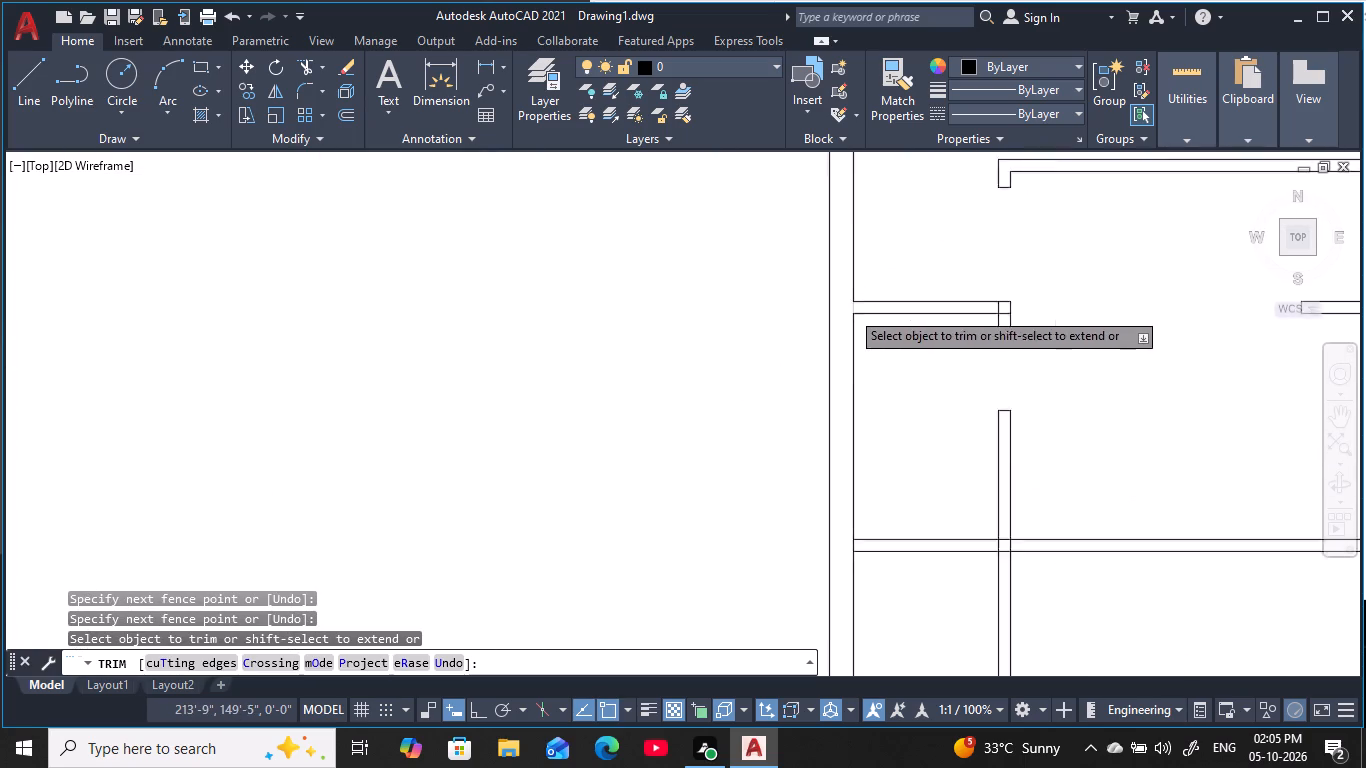
{"action": "scroll", "coordinate": [849, 312], "scroll_direction": "up", "scroll_amount": 3}
{"action": "left_click_drag", "start_coordinate": [899, 312], "coordinate": [836, 312]}
Trim the crossing lines inside the corner of the third left horizontal wall and its downward stub.
{"action": "scroll", "coordinate": [884, 314], "scroll_direction": "down", "scroll_amount": 5}
{"action": "middle_click_drag", "start_coordinate": [1006, 317], "coordinate": [887, 325]}
{"action": "scroll", "coordinate": [848, 319], "scroll_direction": "up", "scroll_amount": 7}
{"action": "left_click_drag", "start_coordinate": [973, 351], "coordinate": [1062, 450]}
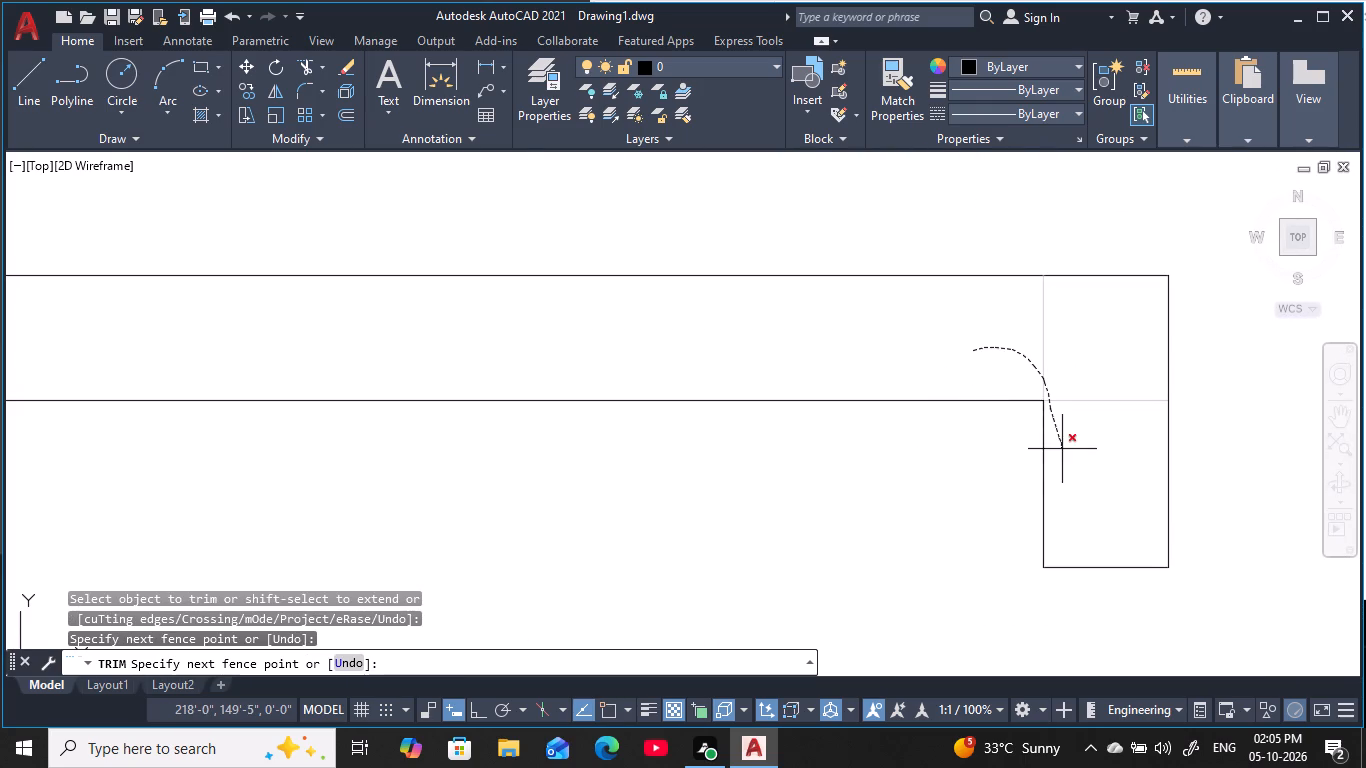
{"action": "left_click_drag", "start_coordinate": [1062, 450], "coordinate": [1063, 450]}
Trim the crossing lines inside the top corner of the middle left corridor wall and its horizontal stub.
{"action": "scroll", "coordinate": [1066, 449], "scroll_direction": "down", "scroll_amount": 6}
{"action": "middle_click_drag", "start_coordinate": [1204, 407], "coordinate": [952, 341]}
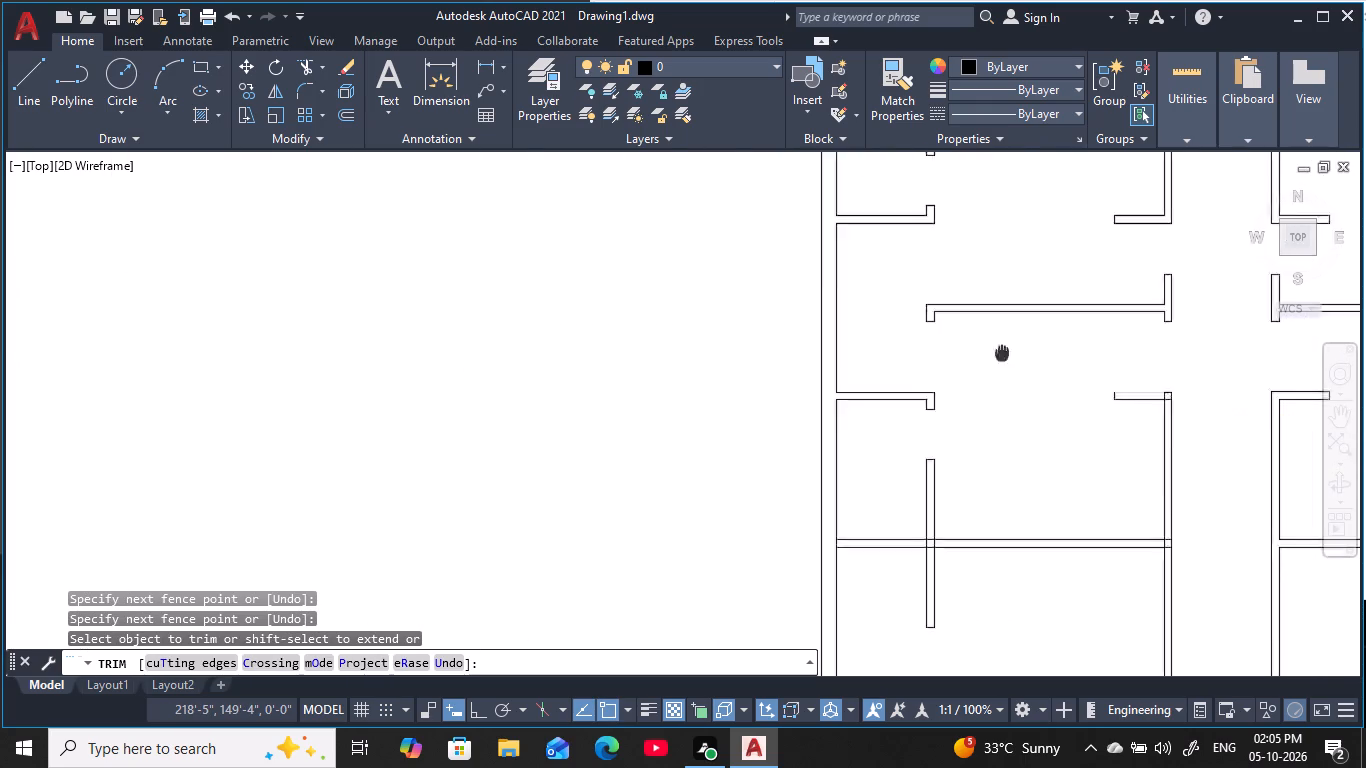
{"action": "middle_click_drag", "start_coordinate": [952, 341], "coordinate": [801, 308]}
{"action": "scroll", "coordinate": [896, 328], "scroll_direction": "up", "scroll_amount": 6}
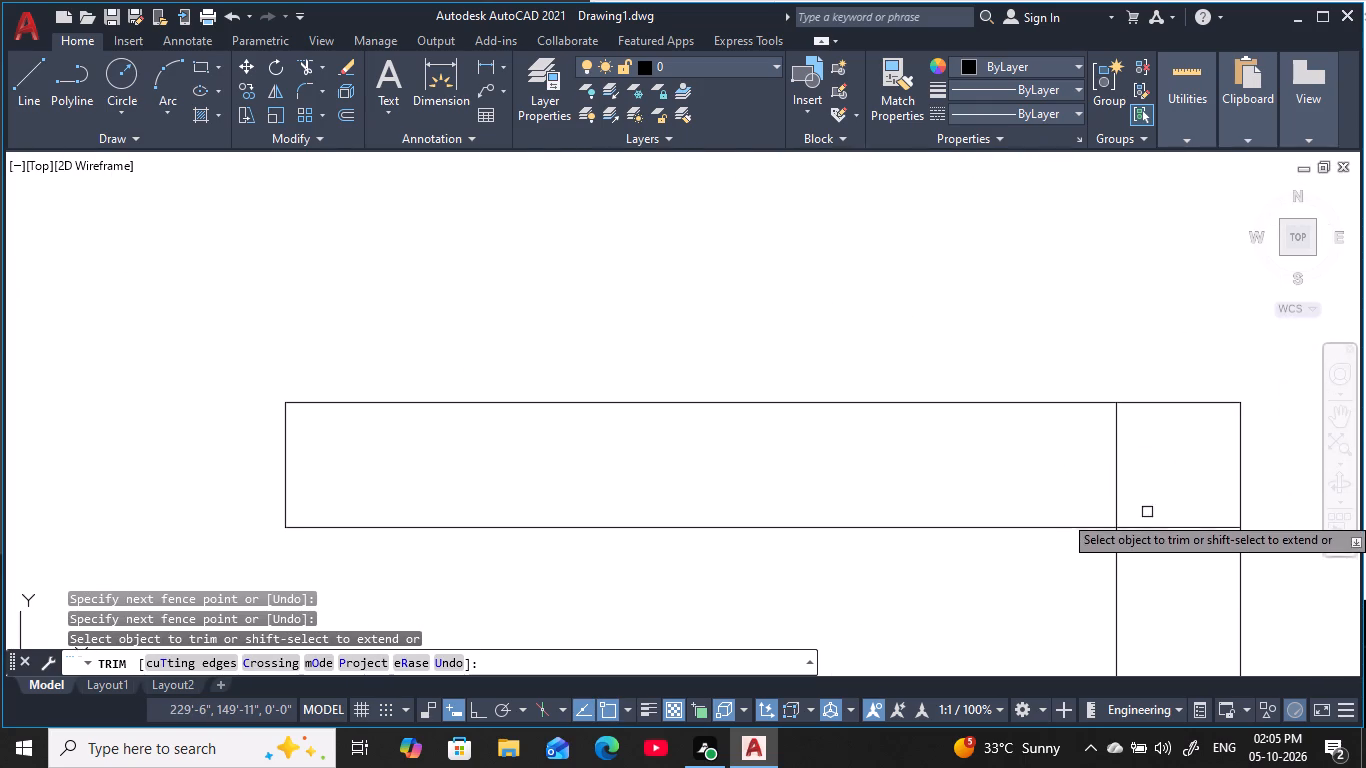
{"action": "left_click_drag", "start_coordinate": [1179, 549], "coordinate": [1043, 439]}
Trim the crossing lines where the fourth left horizontal wall meets the middle left corridor wall.
{"action": "scroll", "coordinate": [1043, 439], "scroll_direction": "down", "scroll_amount": 7}
{"action": "middle_click_drag", "start_coordinate": [1025, 478], "coordinate": [1041, 343]}
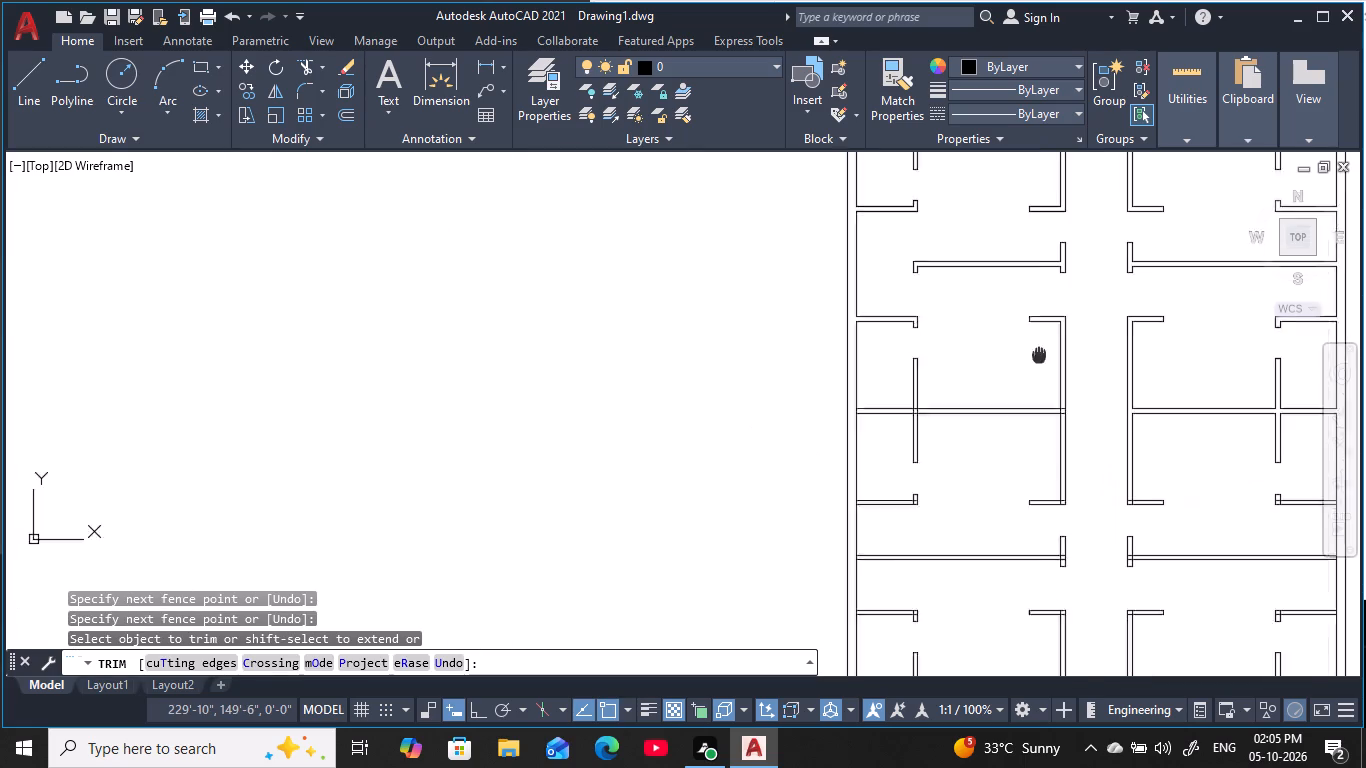
{"action": "middle_click_drag", "start_coordinate": [1041, 343], "coordinate": [1046, 325]}
{"action": "scroll", "coordinate": [1057, 382], "scroll_direction": "up", "scroll_amount": 5}
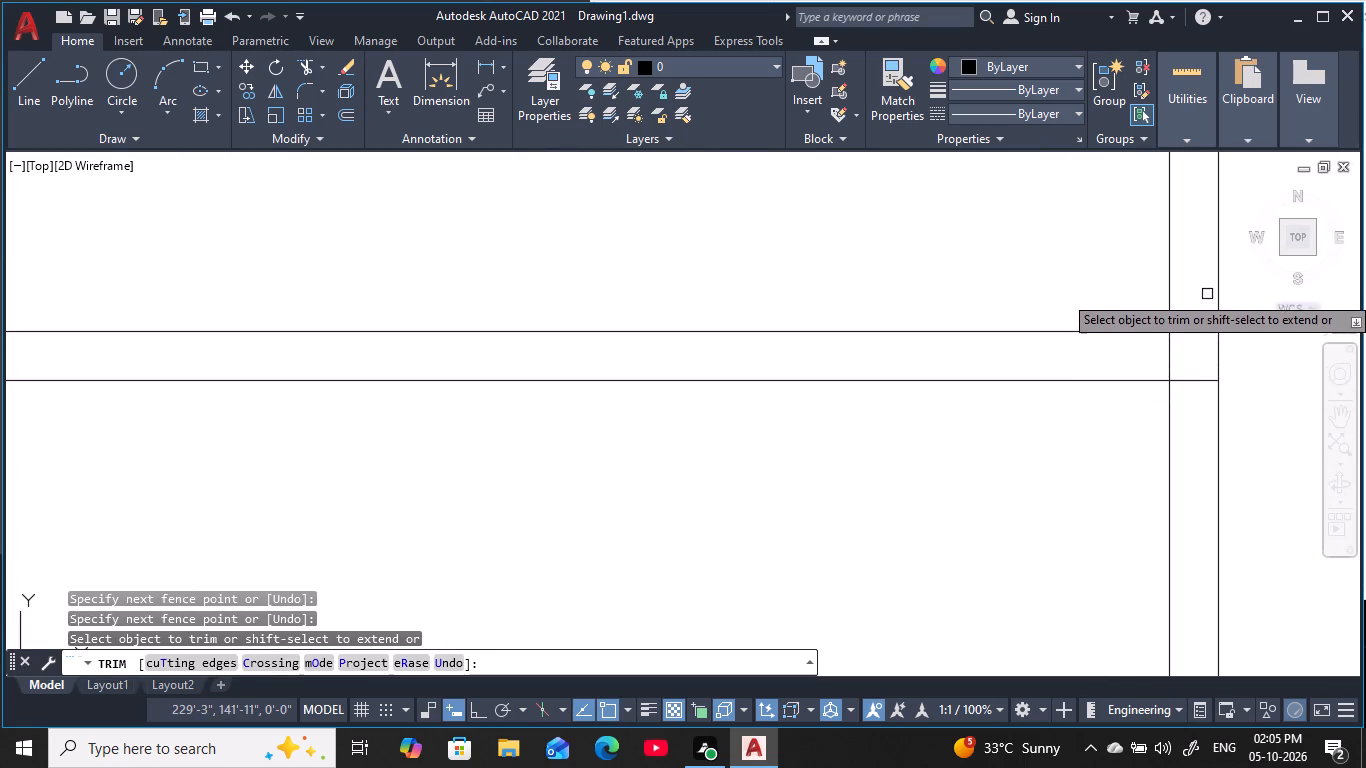
{"action": "left_click_drag", "start_coordinate": [1202, 293], "coordinate": [1149, 366]}
Trim the lines crossing inside the intersection of the left-hand vertical partition and the fourth horizontal wall.
{"action": "scroll", "coordinate": [1149, 368], "scroll_direction": "down", "scroll_amount": 5}
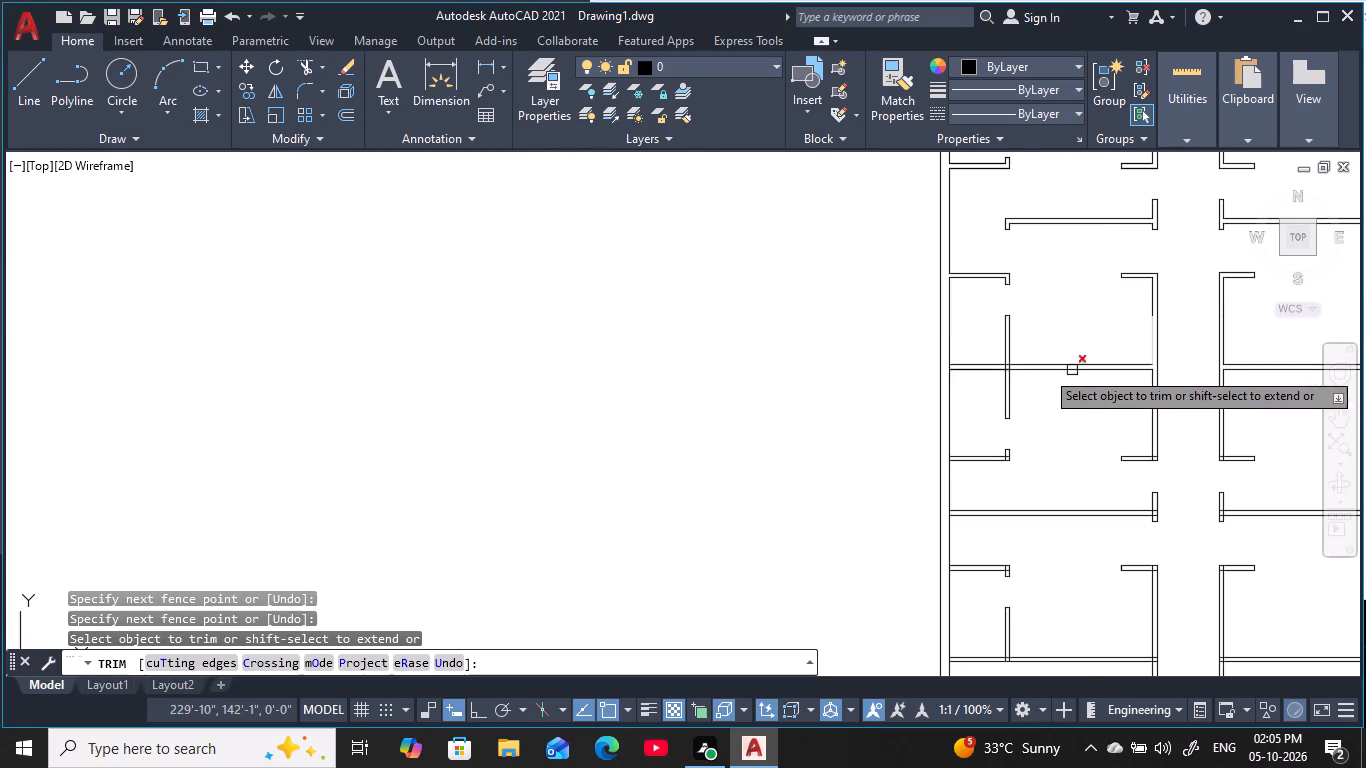
{"action": "scroll", "coordinate": [983, 367], "scroll_direction": "up", "scroll_amount": 5}
{"action": "middle_click_drag", "start_coordinate": [1149, 347], "coordinate": [732, 343]}
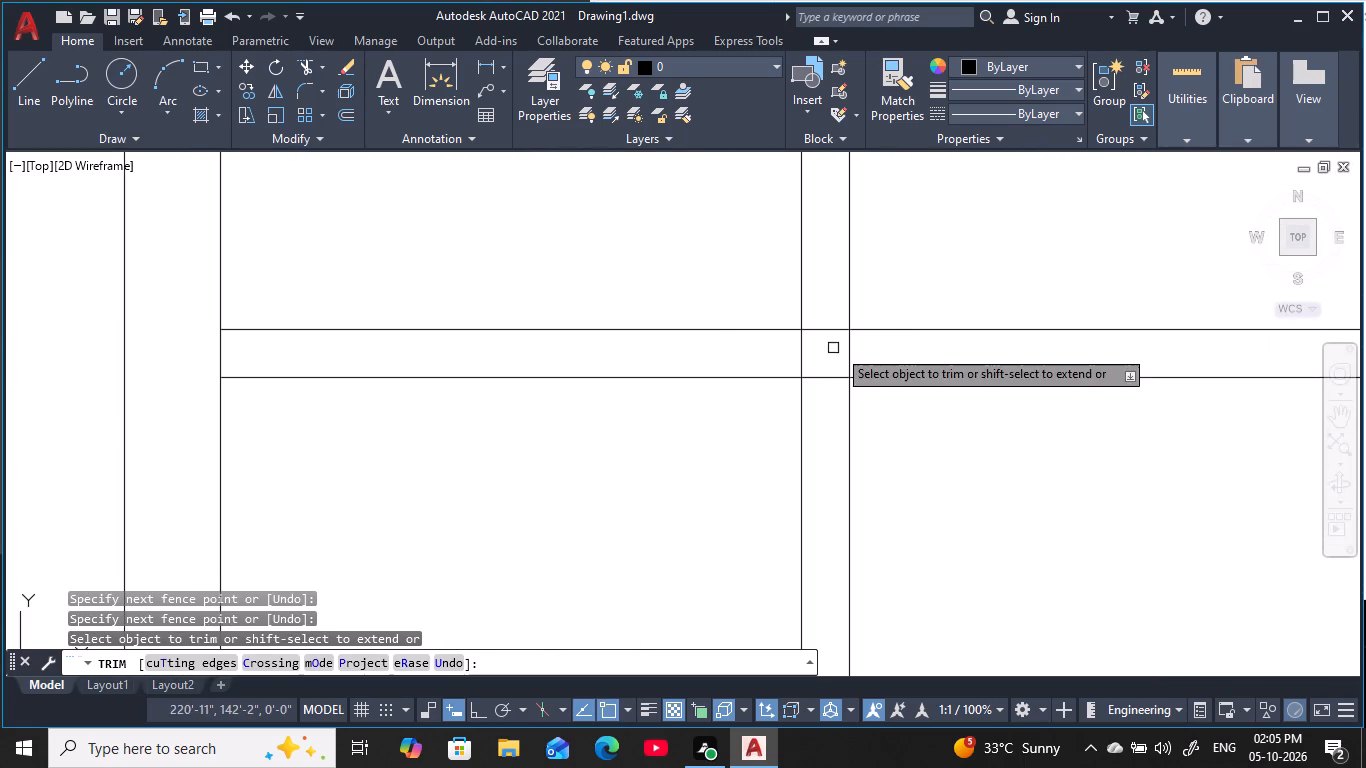
{"action": "left_click_drag", "start_coordinate": [878, 353], "coordinate": [823, 377]}
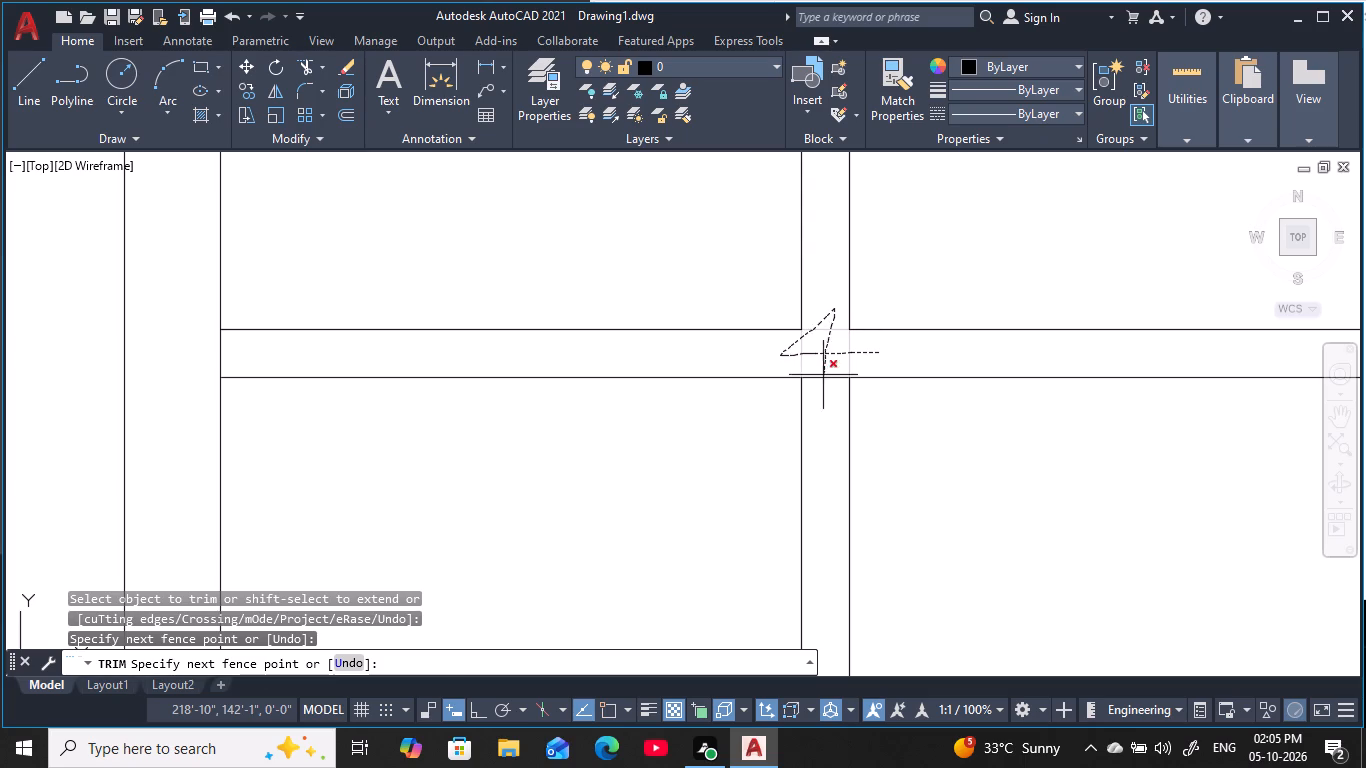
{"action": "left_click_drag", "start_coordinate": [823, 377], "coordinate": [828, 402]}
Trim the left outer wall's inner line where the fourth horizontal wall meets it.
{"action": "scroll", "coordinate": [737, 361], "scroll_direction": "down", "scroll_amount": 3}
{"action": "middle_click_drag", "start_coordinate": [719, 359], "coordinate": [901, 331]}
{"action": "scroll", "coordinate": [805, 338], "scroll_direction": "up", "scroll_amount": 3}
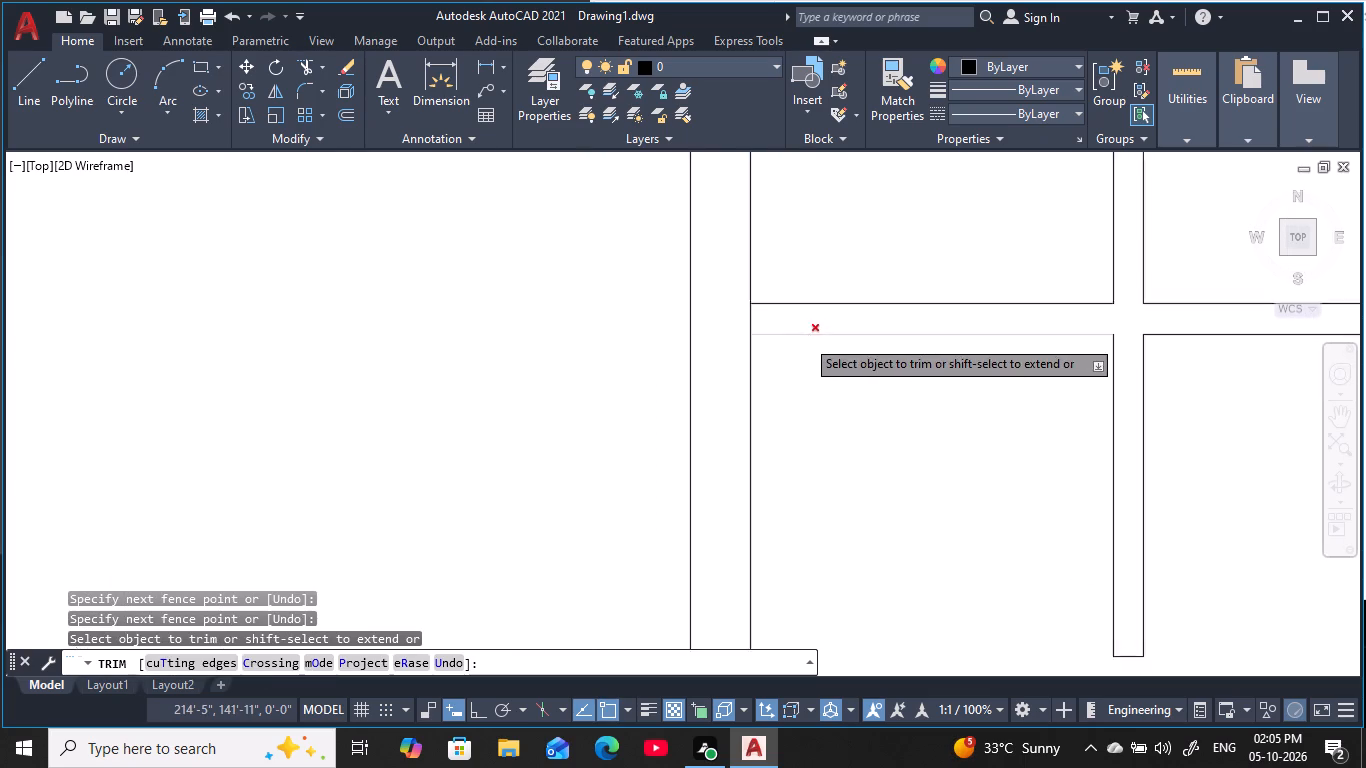
{"action": "scroll", "coordinate": [805, 338], "scroll_direction": "up", "scroll_amount": 2}
{"action": "left_click_drag", "start_coordinate": [685, 269], "coordinate": [551, 292]}
Trim the crossing lines inside the corner of the fifth left horizontal wall and its upward stub.
{"action": "scroll", "coordinate": [659, 303], "scroll_direction": "down", "scroll_amount": 5}
{"action": "scroll", "coordinate": [791, 306], "scroll_direction": "down", "scroll_amount": 4}
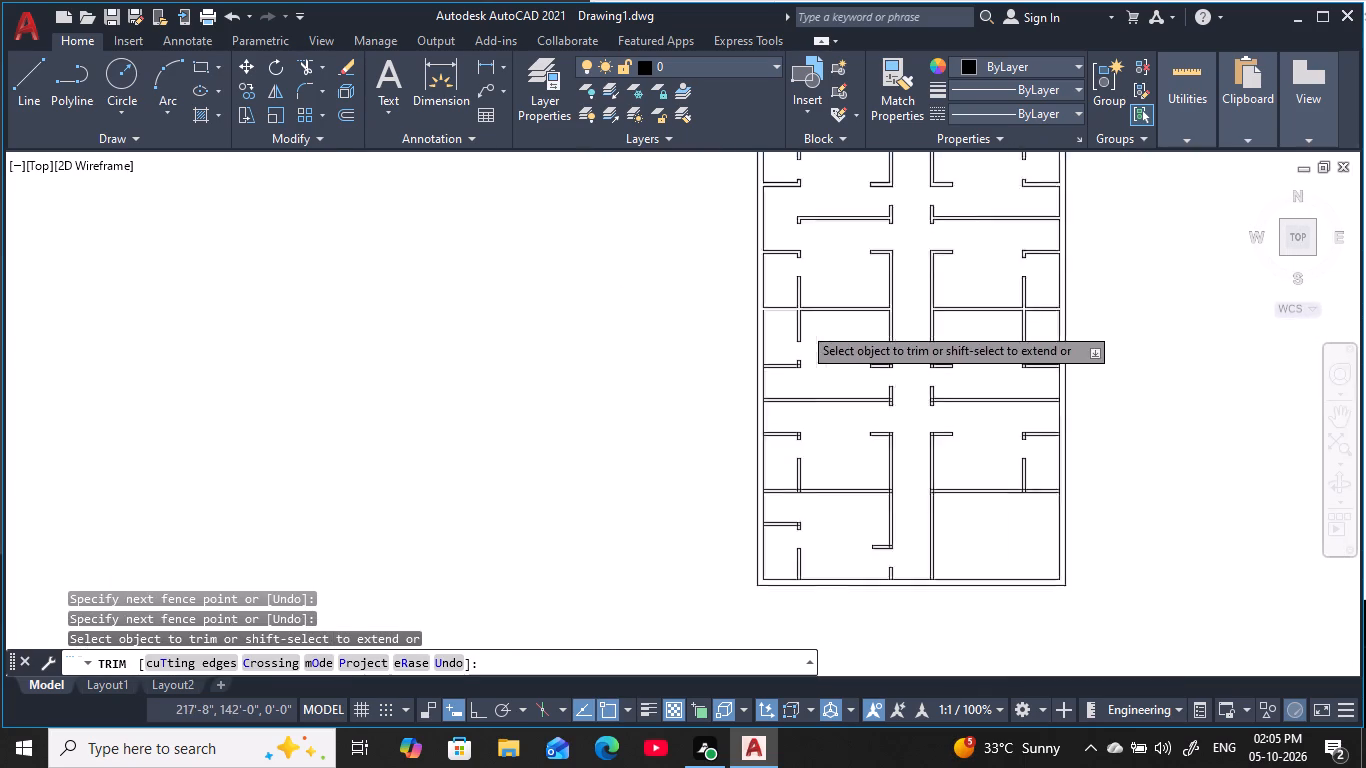
{"action": "middle_click_drag", "start_coordinate": [801, 376], "coordinate": [809, 326]}
{"action": "scroll", "coordinate": [809, 326], "scroll_direction": "up", "scroll_amount": 7}
{"action": "middle_click_drag", "start_coordinate": [805, 291], "coordinate": [803, 404]}
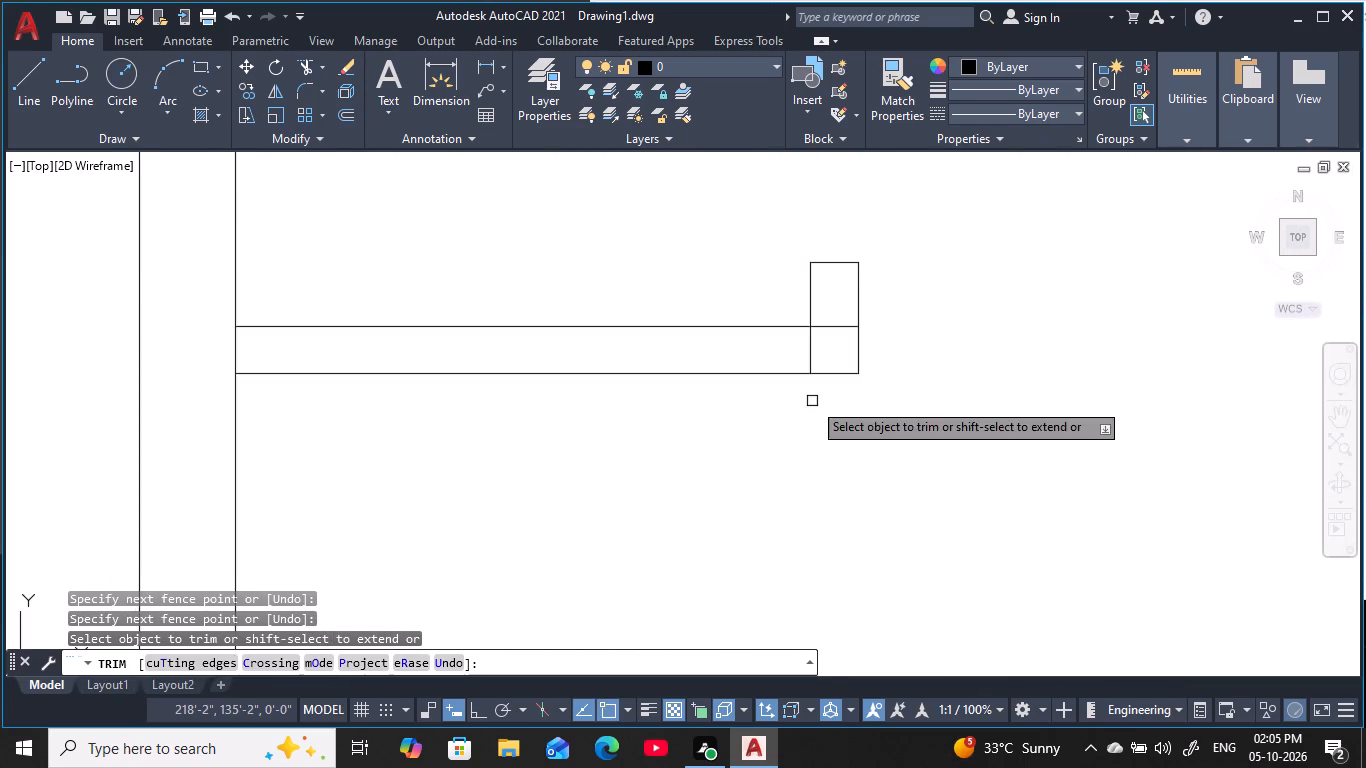
{"action": "scroll", "coordinate": [818, 386], "scroll_direction": "up", "scroll_amount": 2}
{"action": "left_click_drag", "start_coordinate": [849, 203], "coordinate": [752, 317]}
Trim the left outer wall's inner line where the fifth horizontal wall meets it.
{"action": "scroll", "coordinate": [751, 317], "scroll_direction": "down", "scroll_amount": 2}
{"action": "middle_click_drag", "start_coordinate": [751, 316], "coordinate": [1022, 345]}
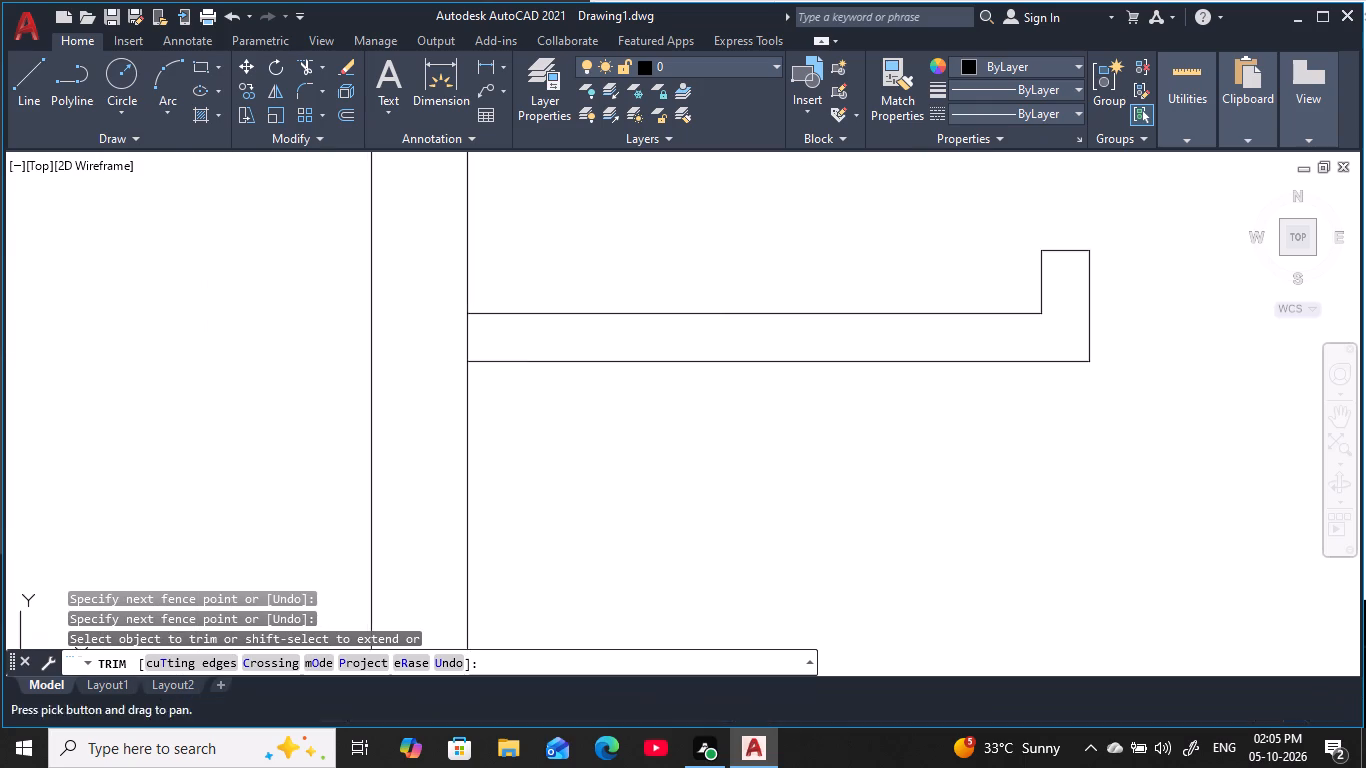
{"action": "scroll", "coordinate": [591, 354], "scroll_direction": "down", "scroll_amount": 1}
{"action": "scroll", "coordinate": [496, 348], "scroll_direction": "up", "scroll_amount": 4}
{"action": "left_click_drag", "start_coordinate": [697, 342], "coordinate": [504, 333]}
Trim the crossing lines inside the bottom corner of the middle left corridor wall and its horizontal stub.
{"action": "scroll", "coordinate": [623, 361], "scroll_direction": "down", "scroll_amount": 7}
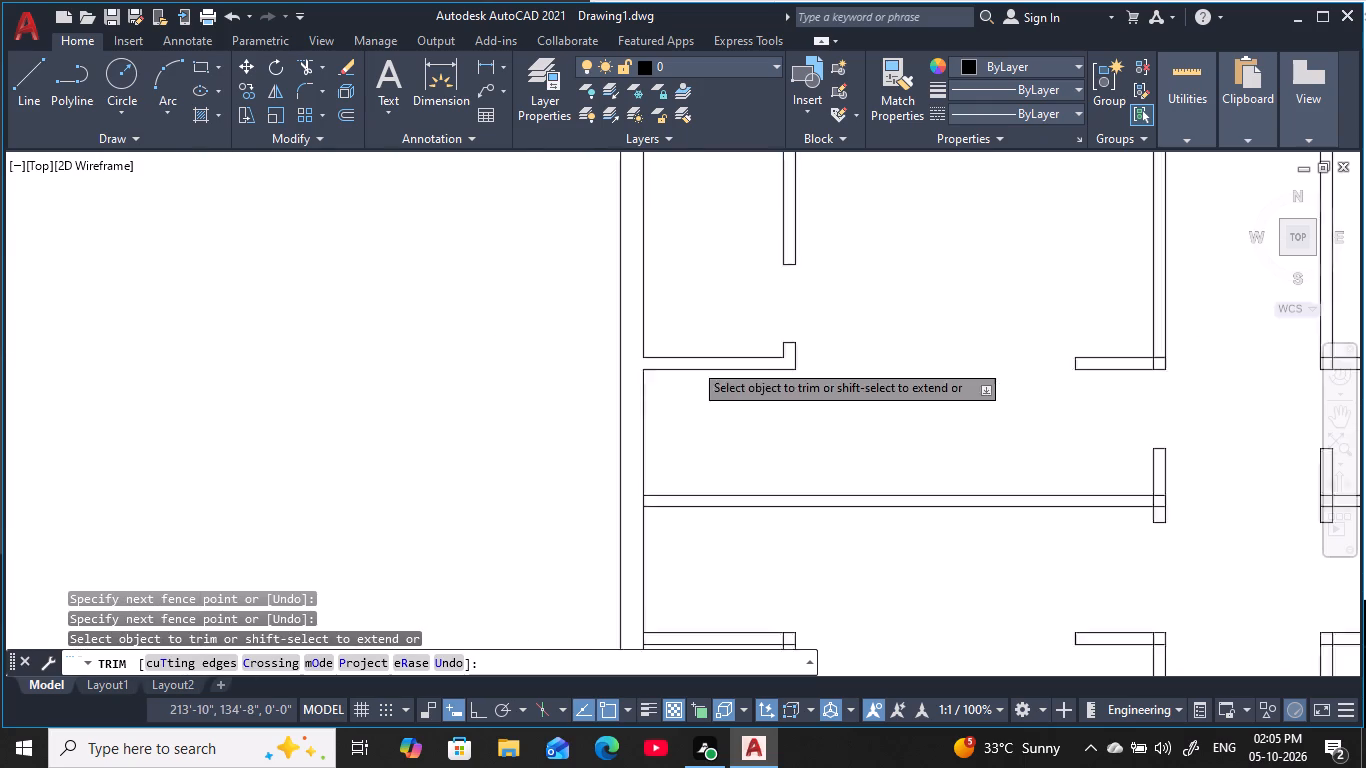
{"action": "middle_click_drag", "start_coordinate": [879, 407], "coordinate": [638, 390]}
{"action": "scroll", "coordinate": [739, 333], "scroll_direction": "up", "scroll_amount": 5}
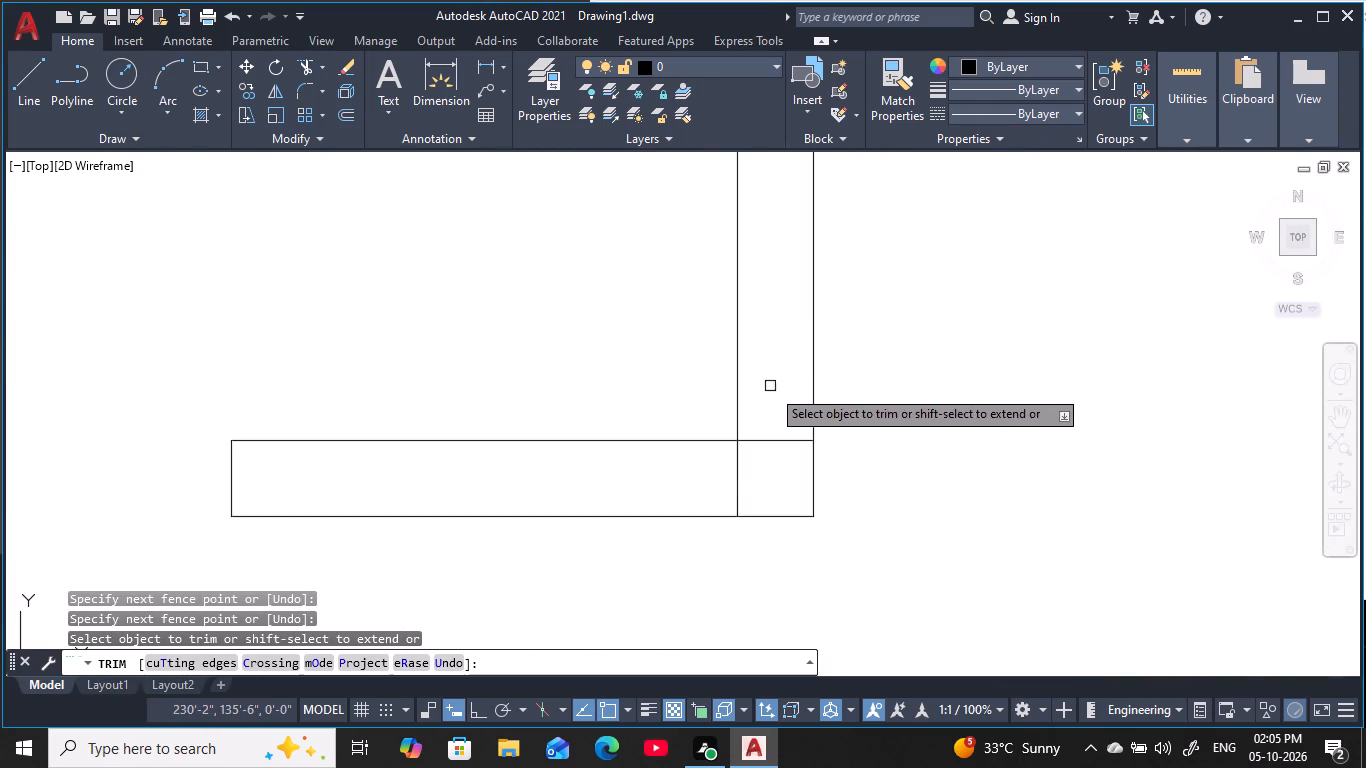
{"action": "left_click_drag", "start_coordinate": [774, 399], "coordinate": [705, 495]}
Trim the crossing lines at the junction of the sixth left horizontal wall and the short left corridor wall segment.
{"action": "scroll", "coordinate": [712, 492], "scroll_direction": "down", "scroll_amount": 4}
{"action": "middle_click_drag", "start_coordinate": [713, 487], "coordinate": [749, 279]}
{"action": "scroll", "coordinate": [738, 387], "scroll_direction": "up", "scroll_amount": 1}
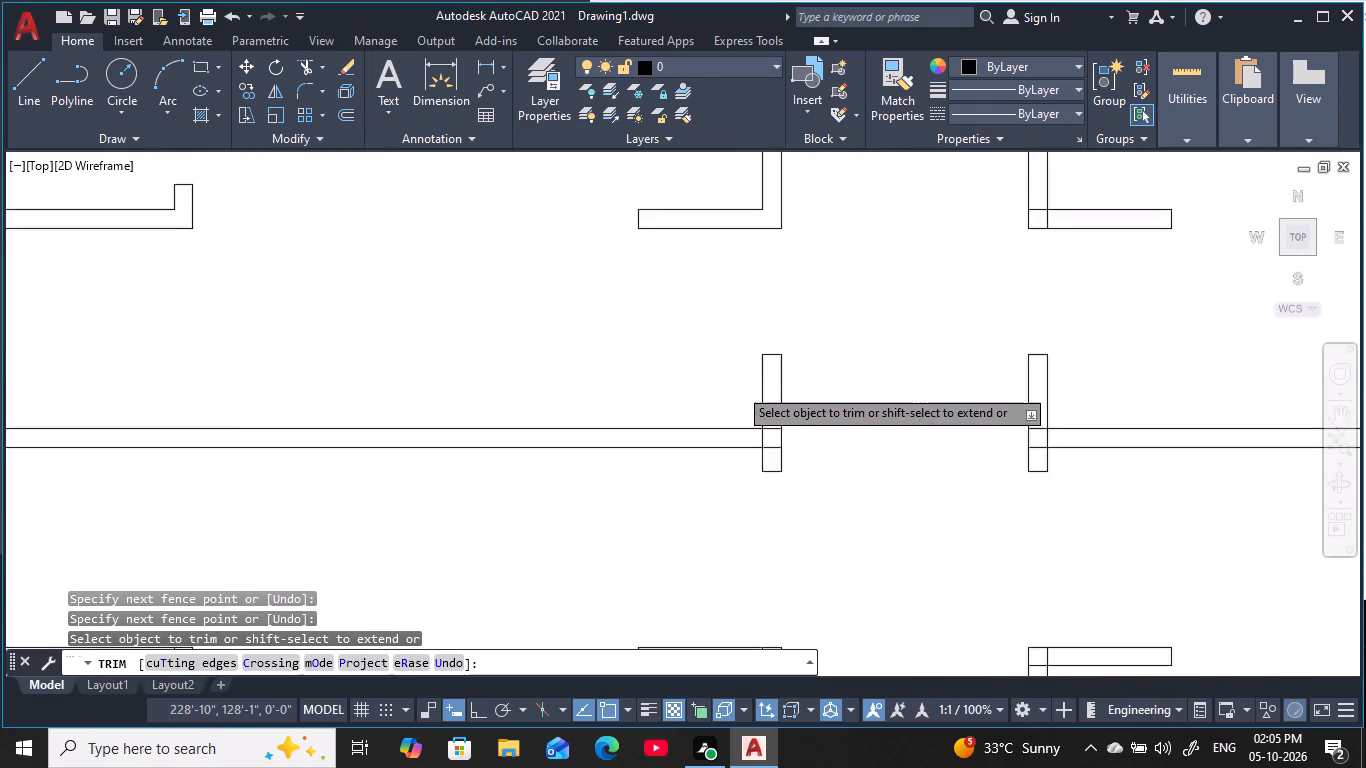
{"action": "scroll", "coordinate": [736, 395], "scroll_direction": "up", "scroll_amount": 3}
{"action": "middle_click_drag", "start_coordinate": [728, 415], "coordinate": [686, 295]}
{"action": "left_click_drag", "start_coordinate": [848, 322], "coordinate": [802, 411]}
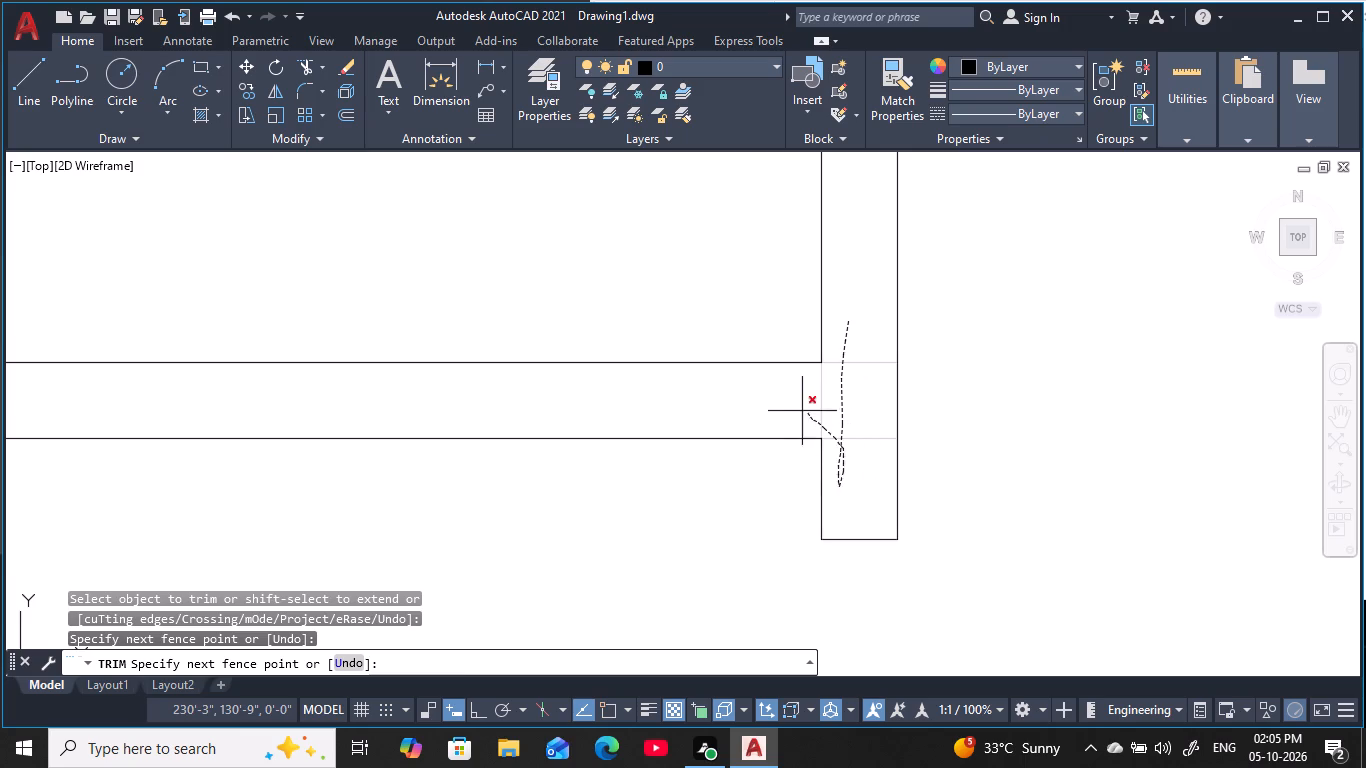
{"action": "left_click_drag", "start_coordinate": [802, 411], "coordinate": [792, 407]}
Trim the left outer wall's inner line where the sixth horizontal wall meets it.
{"action": "scroll", "coordinate": [789, 407], "scroll_direction": "down", "scroll_amount": 3}
{"action": "middle_click_drag", "start_coordinate": [789, 407], "coordinate": [1065, 380]}
{"action": "scroll", "coordinate": [272, 377], "scroll_direction": "up", "scroll_amount": 2}
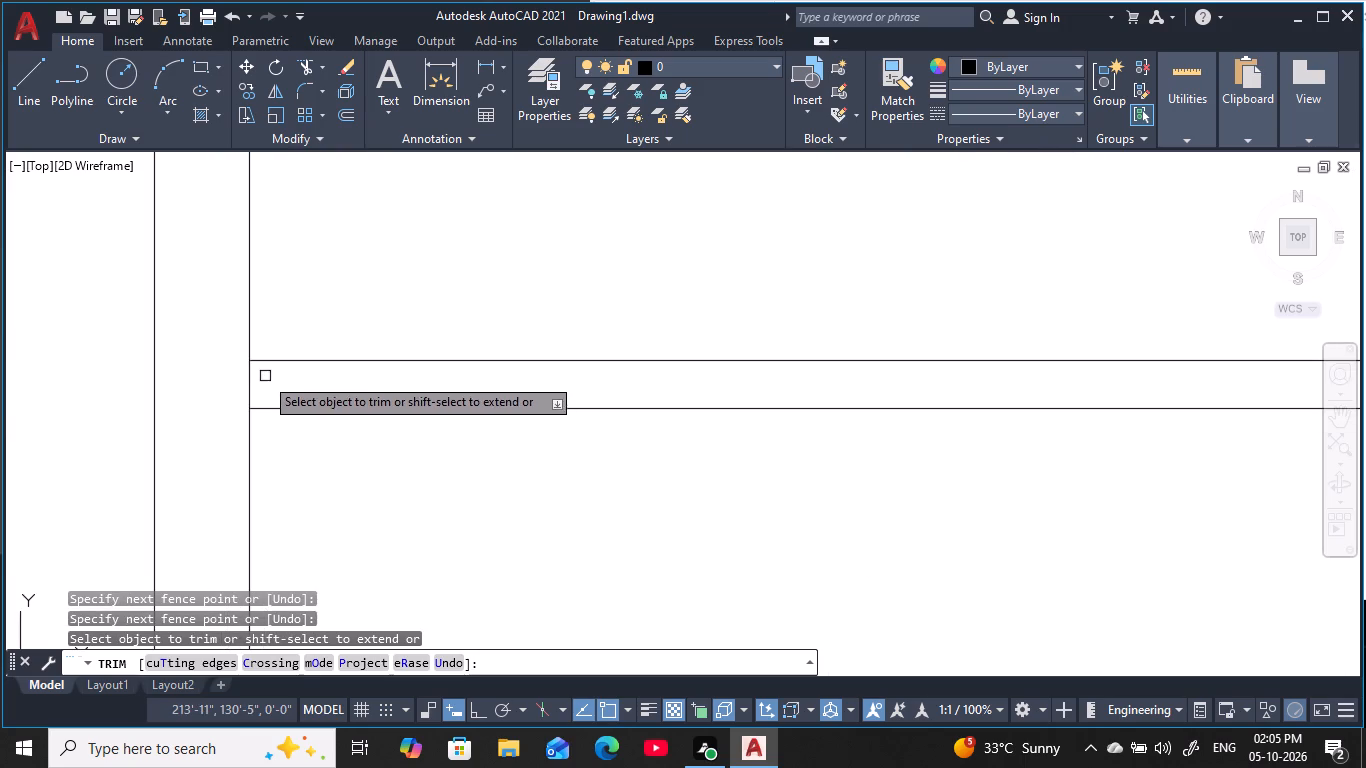
{"action": "left_click_drag", "start_coordinate": [252, 388], "coordinate": [223, 401]}
Trim the crossing lines inside the bottom corner of the middle right corridor wall and its horizontal stub.
{"action": "scroll", "coordinate": [270, 413], "scroll_direction": "down", "scroll_amount": 5}
{"action": "middle_click_drag", "start_coordinate": [678, 431], "coordinate": [555, 439]}
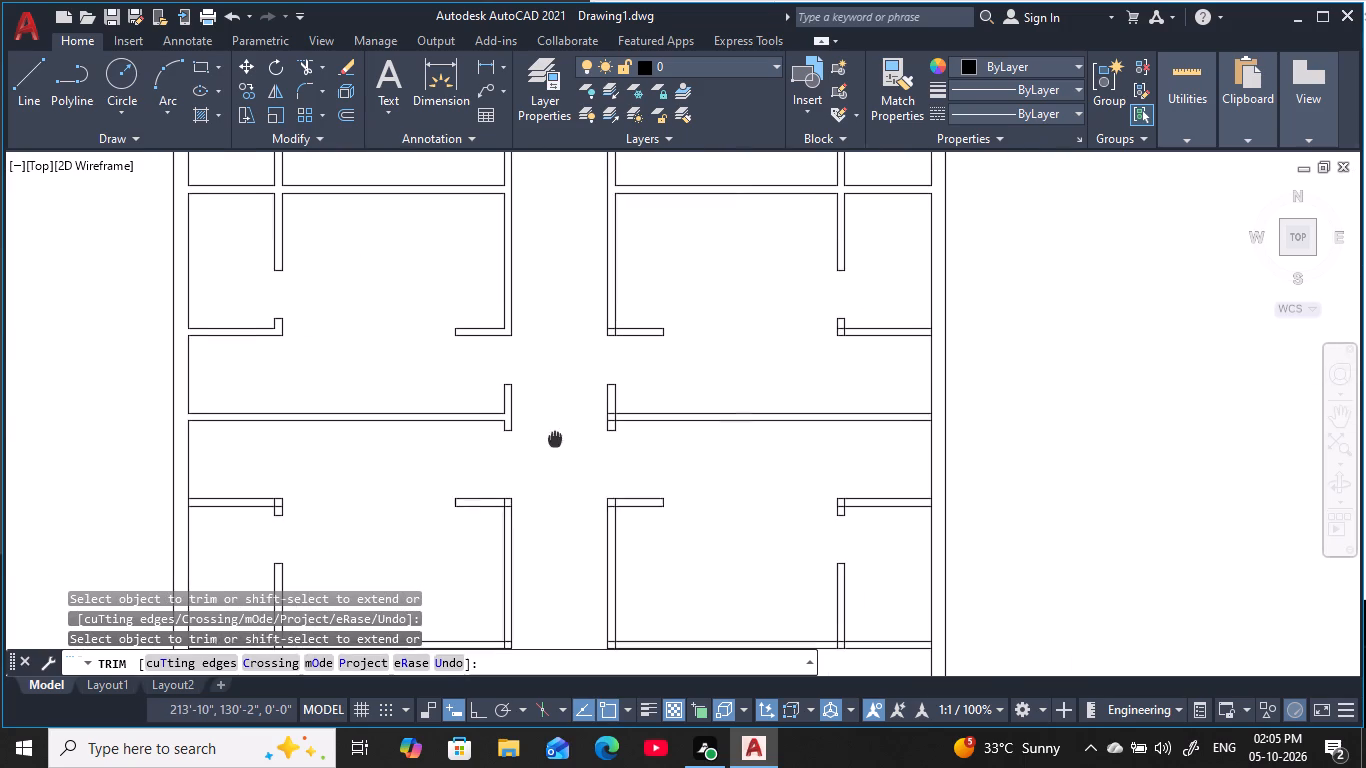
{"action": "middle_click_drag", "start_coordinate": [555, 439], "coordinate": [558, 440]}
{"action": "middle_click_drag", "start_coordinate": [617, 276], "coordinate": [597, 345]}
{"action": "scroll", "coordinate": [582, 409], "scroll_direction": "up", "scroll_amount": 5}
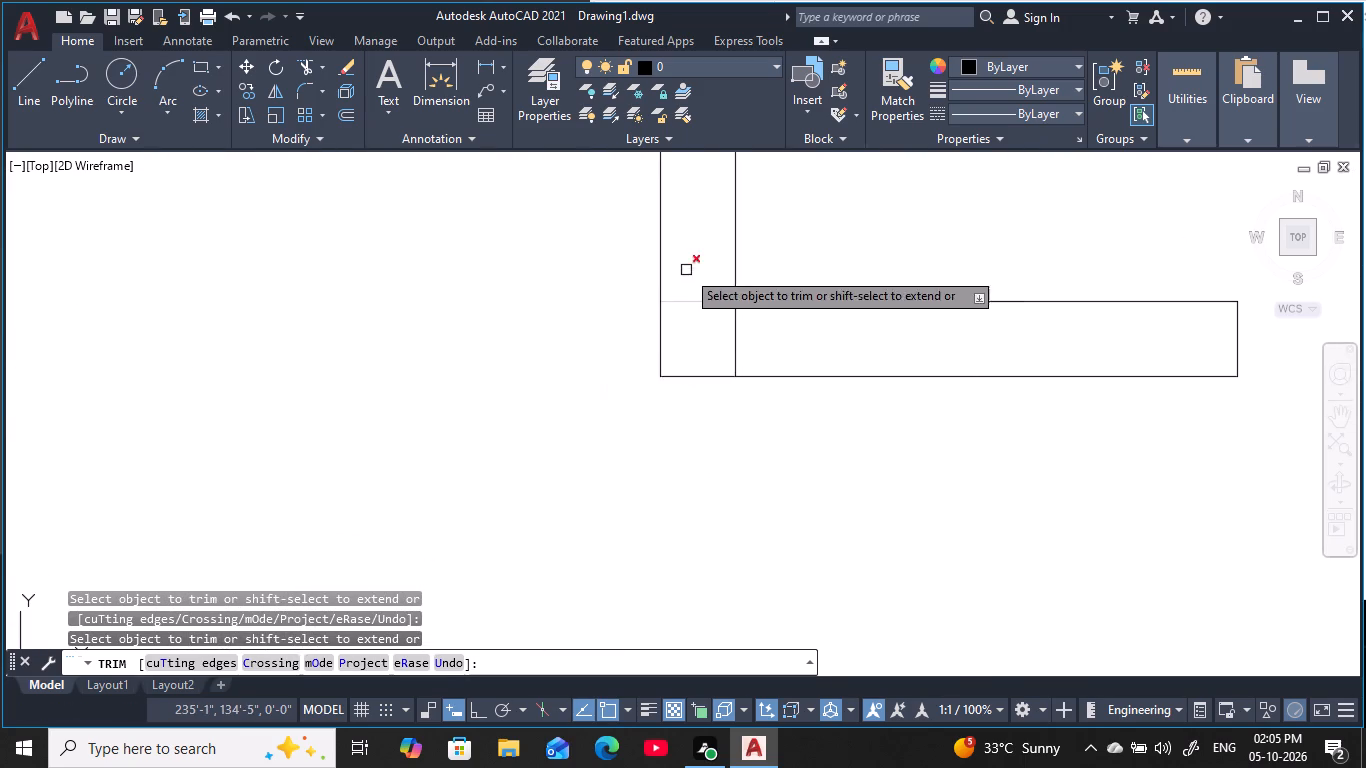
{"action": "left_click_drag", "start_coordinate": [677, 252], "coordinate": [788, 331]}
Trim the right outer wall's inner line where the short horizontal wall level with that corridor stub meets it.
{"action": "scroll", "coordinate": [791, 331], "scroll_direction": "down", "scroll_amount": 4}
{"action": "middle_click_drag", "start_coordinate": [791, 331], "coordinate": [380, 367]}
{"action": "scroll", "coordinate": [970, 380], "scroll_direction": "up", "scroll_amount": 1}
{"action": "middle_click_drag", "start_coordinate": [970, 380], "coordinate": [969, 382]}
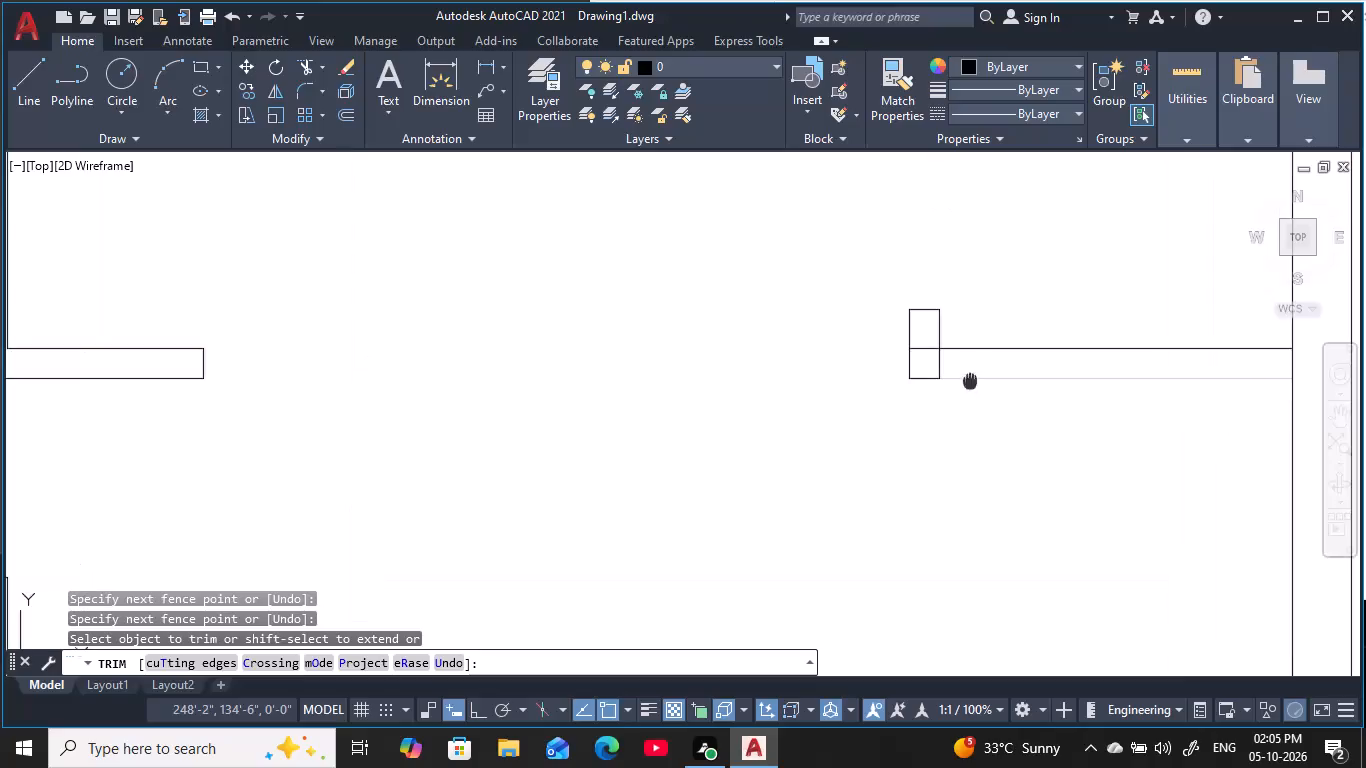
{"action": "middle_click_drag", "start_coordinate": [969, 382], "coordinate": [860, 453]}
{"action": "left_click_drag", "start_coordinate": [1203, 427], "coordinate": [1122, 448]}
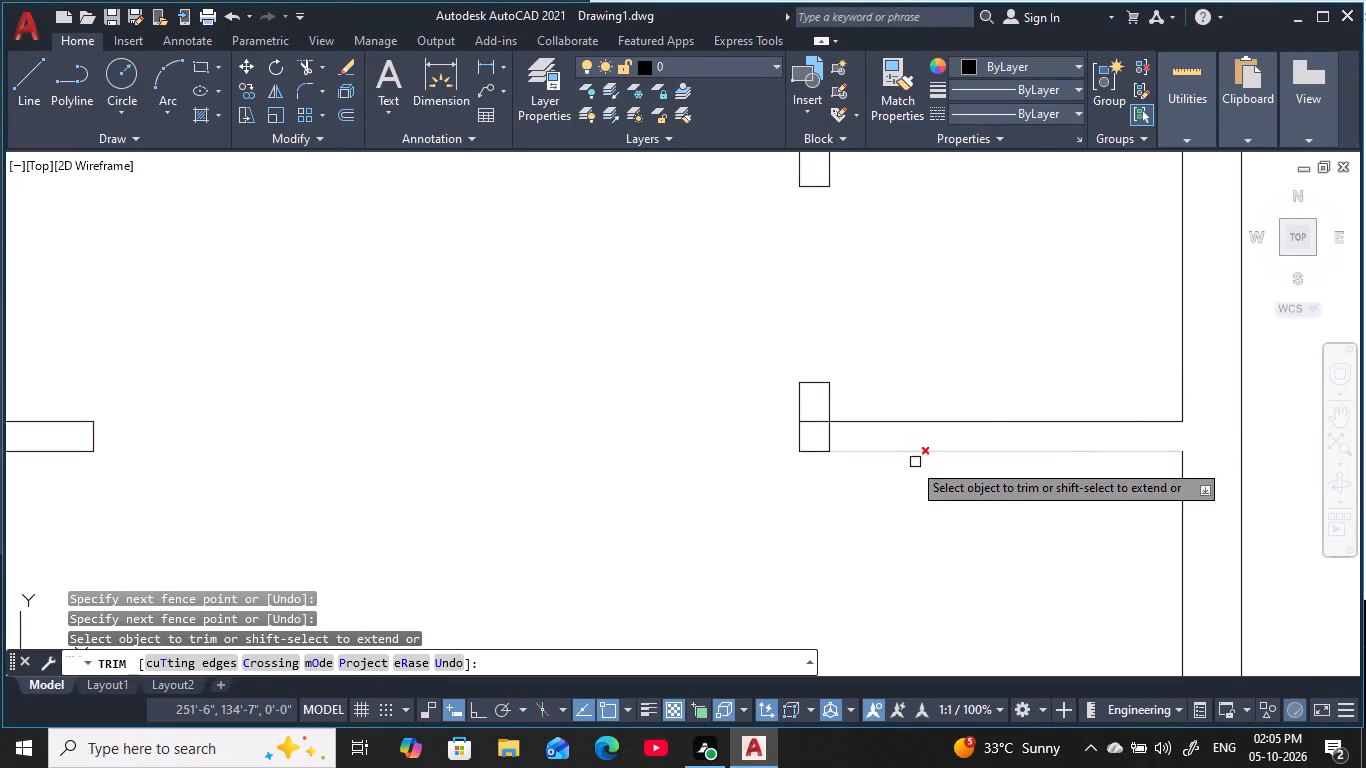
Trim the crossing lines inside the corner of the fifth right short horizontal wall and its upward stub.
{"action": "scroll", "coordinate": [830, 435], "scroll_direction": "up", "scroll_amount": 3}
{"action": "left_click_drag", "start_coordinate": [774, 368], "coordinate": [893, 447]}
Trim the crossing lines at the junction of the sixth right horizontal wall and the short right corridor wall segment.
{"action": "scroll", "coordinate": [898, 444], "scroll_direction": "down", "scroll_amount": 8}
{"action": "middle_click_drag", "start_coordinate": [857, 478], "coordinate": [835, 407]}
{"action": "scroll", "coordinate": [807, 421], "scroll_direction": "up", "scroll_amount": 5}
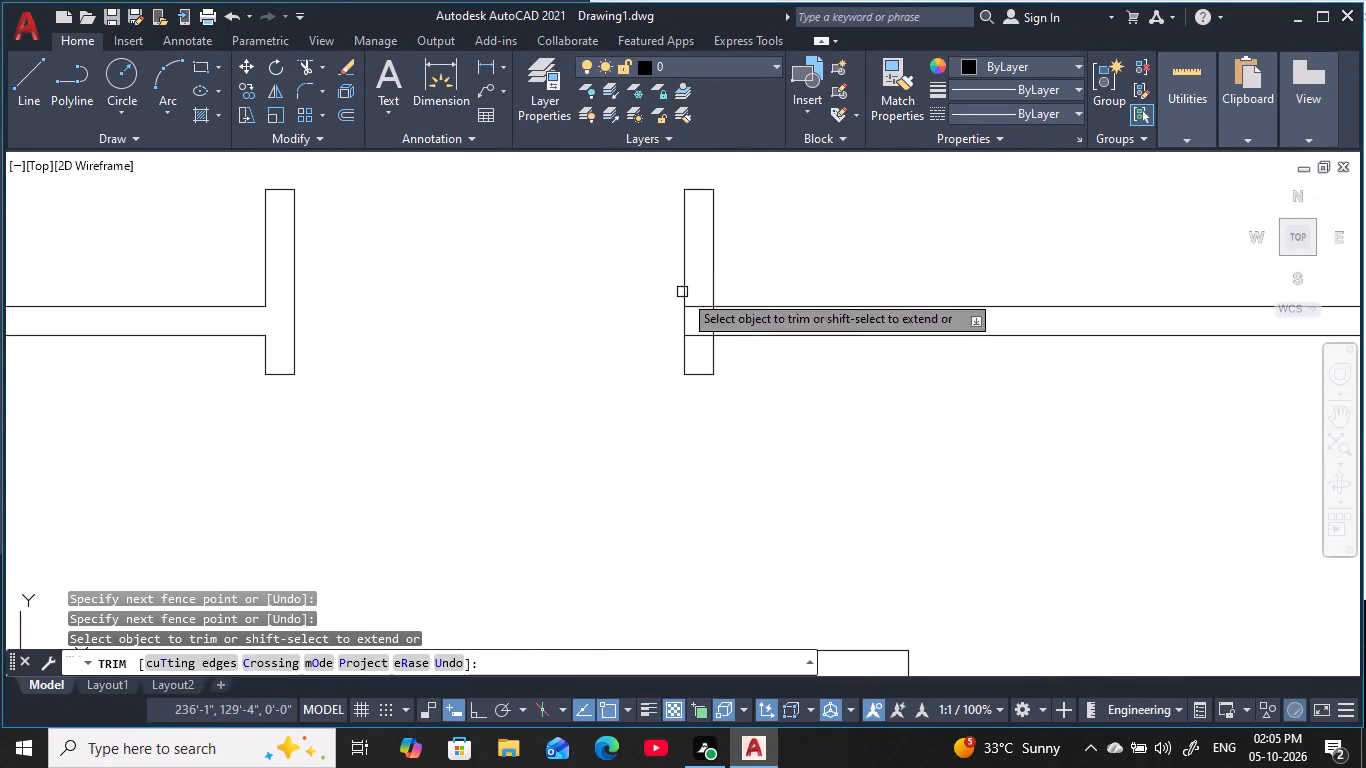
{"action": "scroll", "coordinate": [699, 308], "scroll_direction": "up", "scroll_amount": 4}
{"action": "left_click_drag", "start_coordinate": [698, 288], "coordinate": [890, 432]}
{"action": "scroll", "coordinate": [890, 432], "scroll_direction": "down", "scroll_amount": 5}
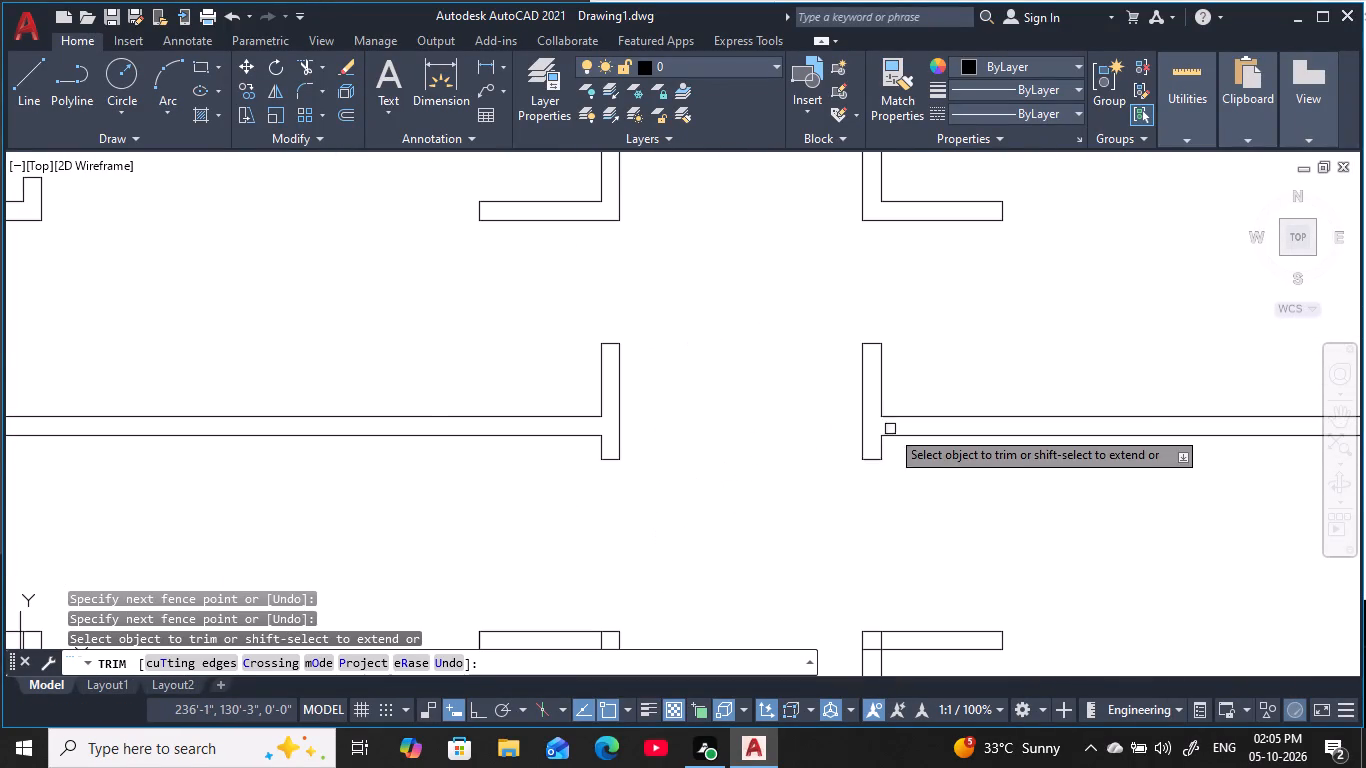
Trim the crossing lines inside the top corners of the lower right and lower left corridor walls and their horizontal stubs.
{"action": "middle_click_drag", "start_coordinate": [608, 553], "coordinate": [549, 274]}
{"action": "scroll", "coordinate": [828, 375], "scroll_direction": "up", "scroll_amount": 1}
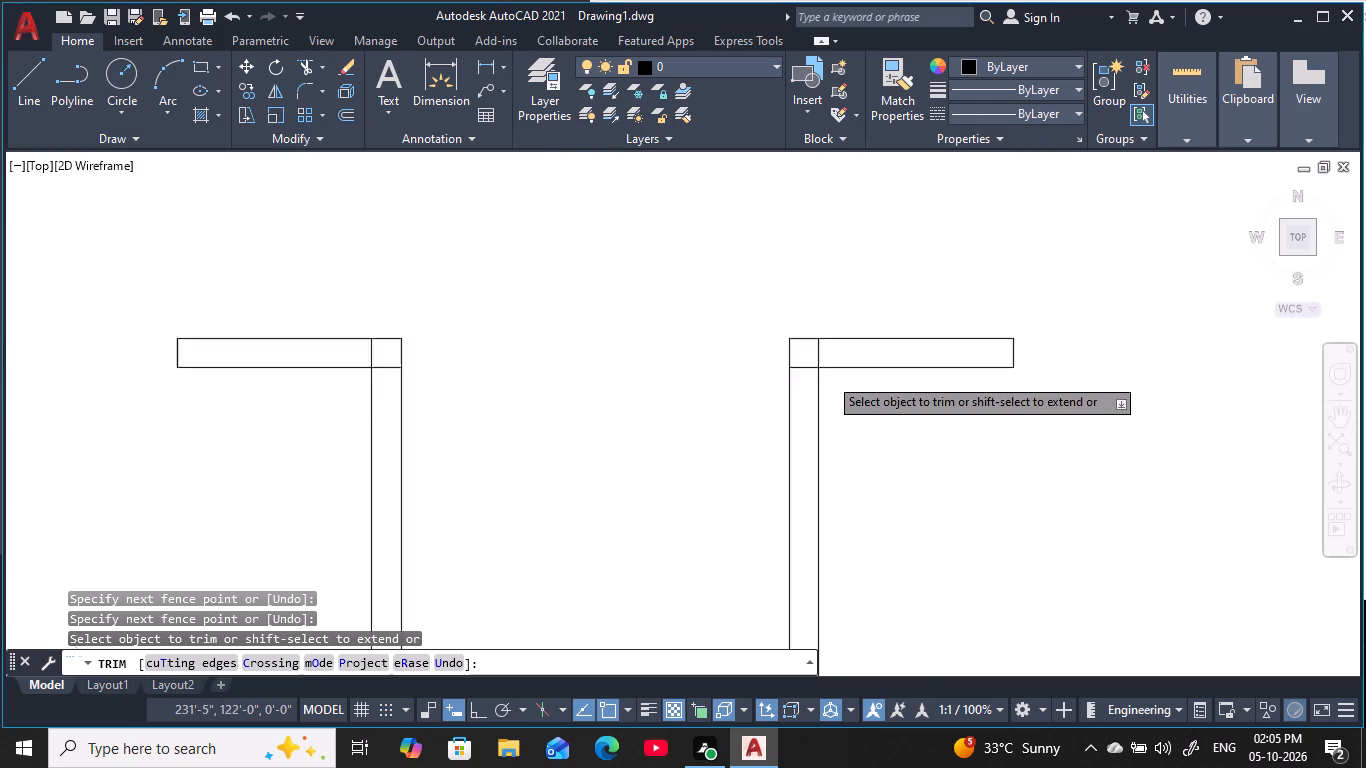
{"action": "scroll", "coordinate": [828, 373], "scroll_direction": "up", "scroll_amount": 2}
{"action": "left_click_drag", "start_coordinate": [838, 338], "coordinate": [744, 399]}
{"action": "scroll", "coordinate": [771, 405], "scroll_direction": "down", "scroll_amount": 4}
{"action": "middle_click_drag", "start_coordinate": [773, 403], "coordinate": [849, 368]}
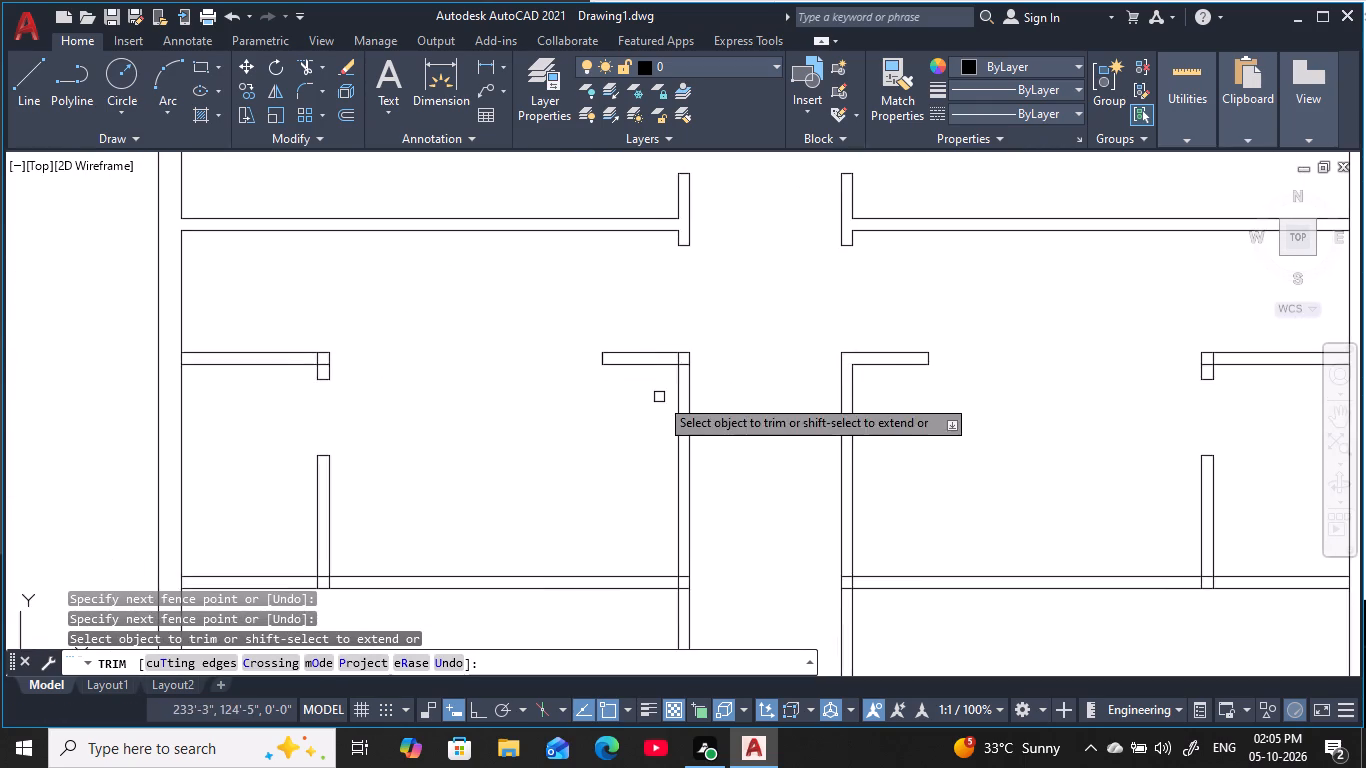
{"action": "scroll", "coordinate": [660, 387], "scroll_direction": "up", "scroll_amount": 5}
{"action": "middle_click_drag", "start_coordinate": [670, 375], "coordinate": [622, 559]}
{"action": "left_click_drag", "start_coordinate": [715, 340], "coordinate": [775, 458]}
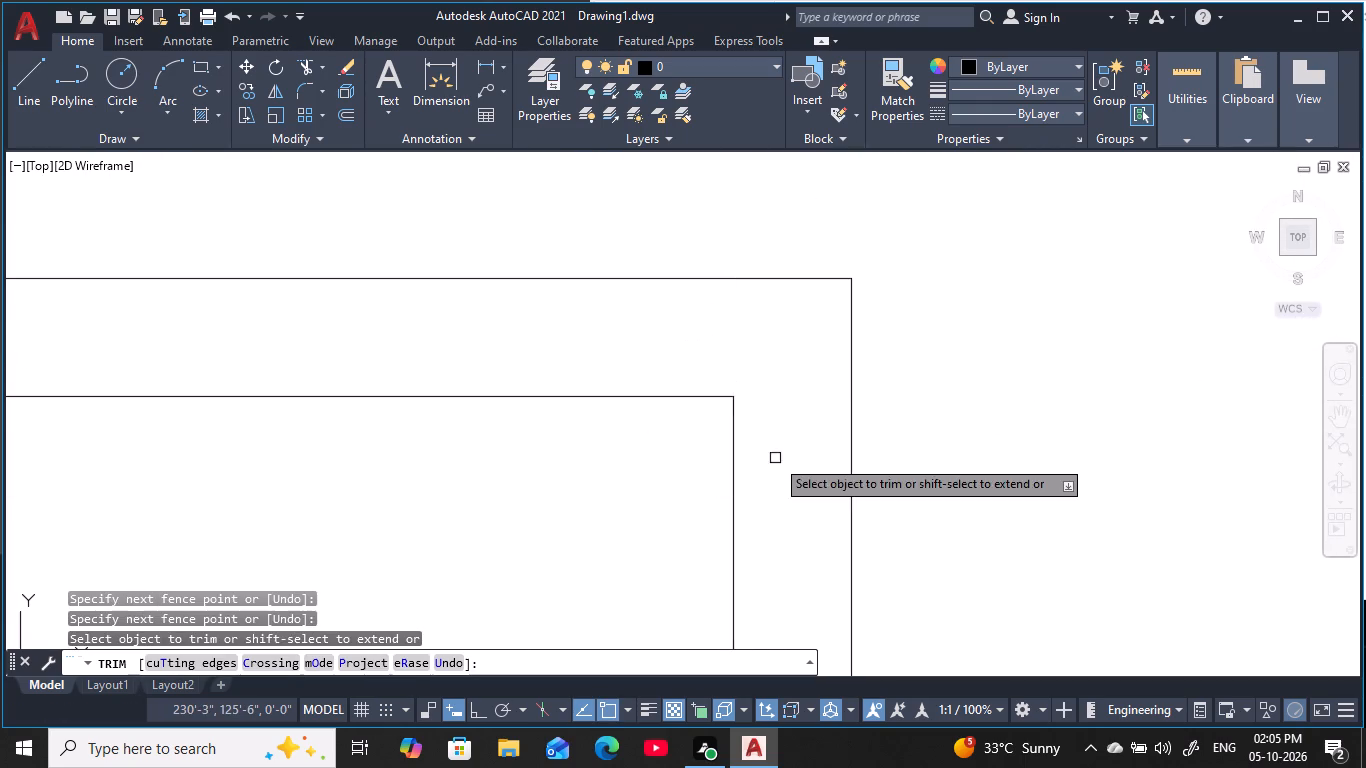
{"action": "scroll", "coordinate": [775, 458], "scroll_direction": "down", "scroll_amount": 3}
Trim the seventh left short horizontal wall's junction with the outer wall's inner line and its corner with the downward stub.
{"action": "middle_click_drag", "start_coordinate": [775, 458], "coordinate": [999, 409]}
{"action": "scroll", "coordinate": [420, 475], "scroll_direction": "down", "scroll_amount": 3}
{"action": "middle_click_drag", "start_coordinate": [413, 475], "coordinate": [746, 449]}
{"action": "scroll", "coordinate": [583, 424], "scroll_direction": "up", "scroll_amount": 2}
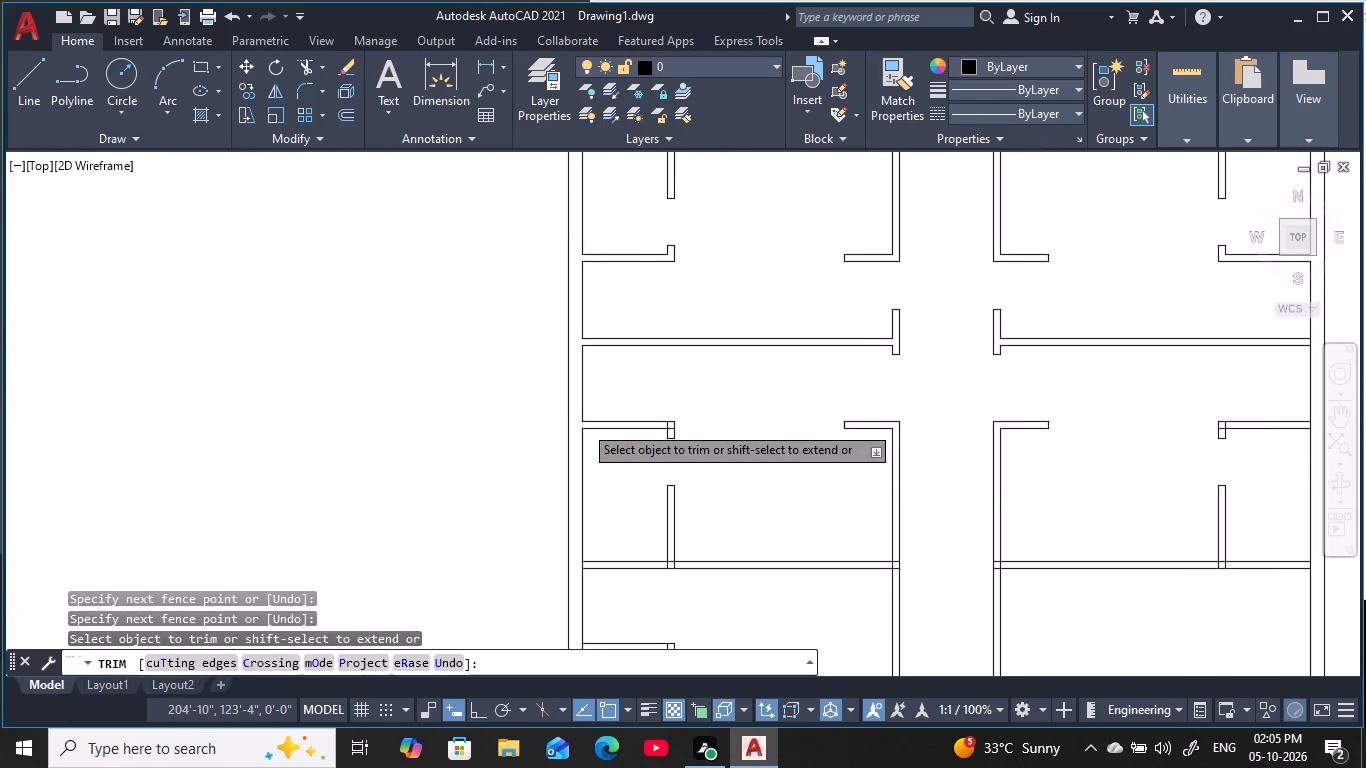
{"action": "scroll", "coordinate": [583, 424], "scroll_direction": "up", "scroll_amount": 4}
{"action": "left_click_drag", "start_coordinate": [287, 449], "coordinate": [165, 453]}
{"action": "scroll", "coordinate": [210, 454], "scroll_direction": "down", "scroll_amount": 6}
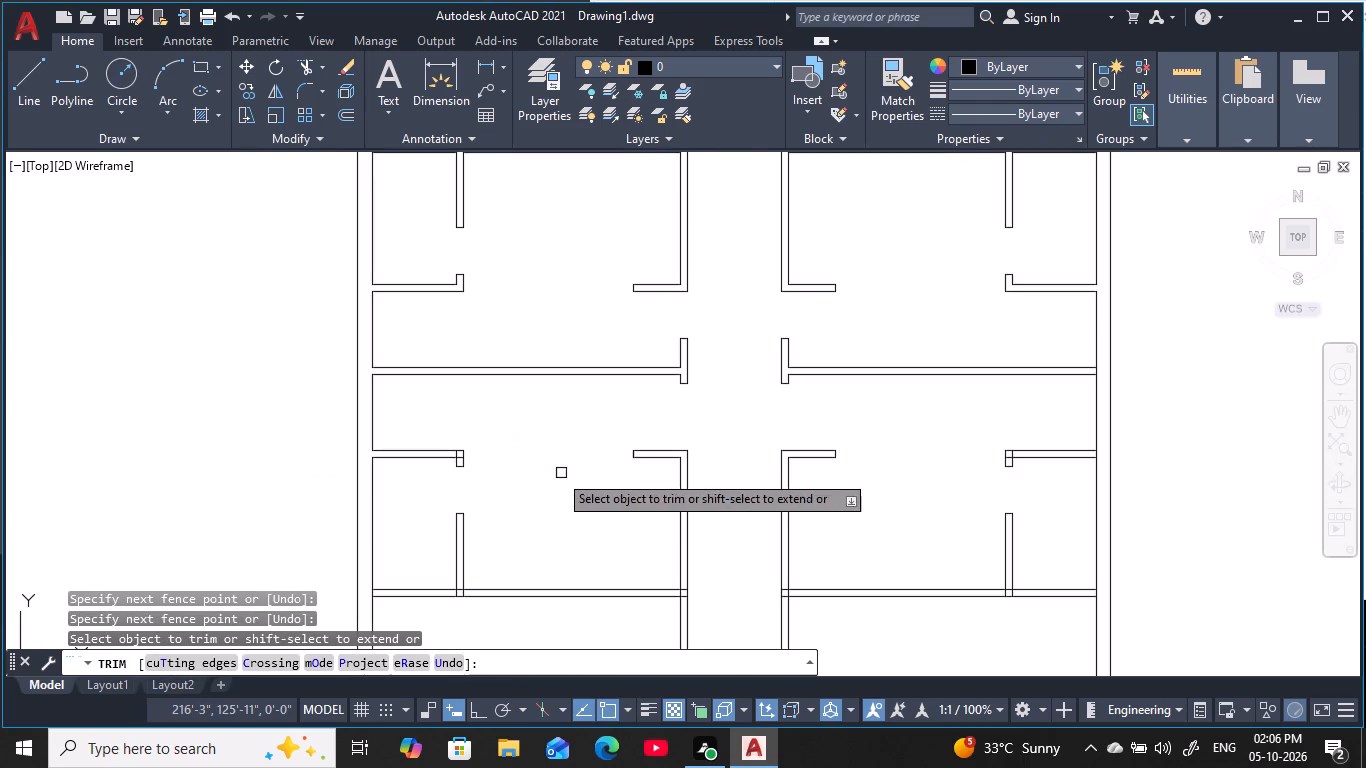
{"action": "scroll", "coordinate": [459, 457], "scroll_direction": "up", "scroll_amount": 7}
{"action": "left_click_drag", "start_coordinate": [280, 445], "coordinate": [423, 580]}
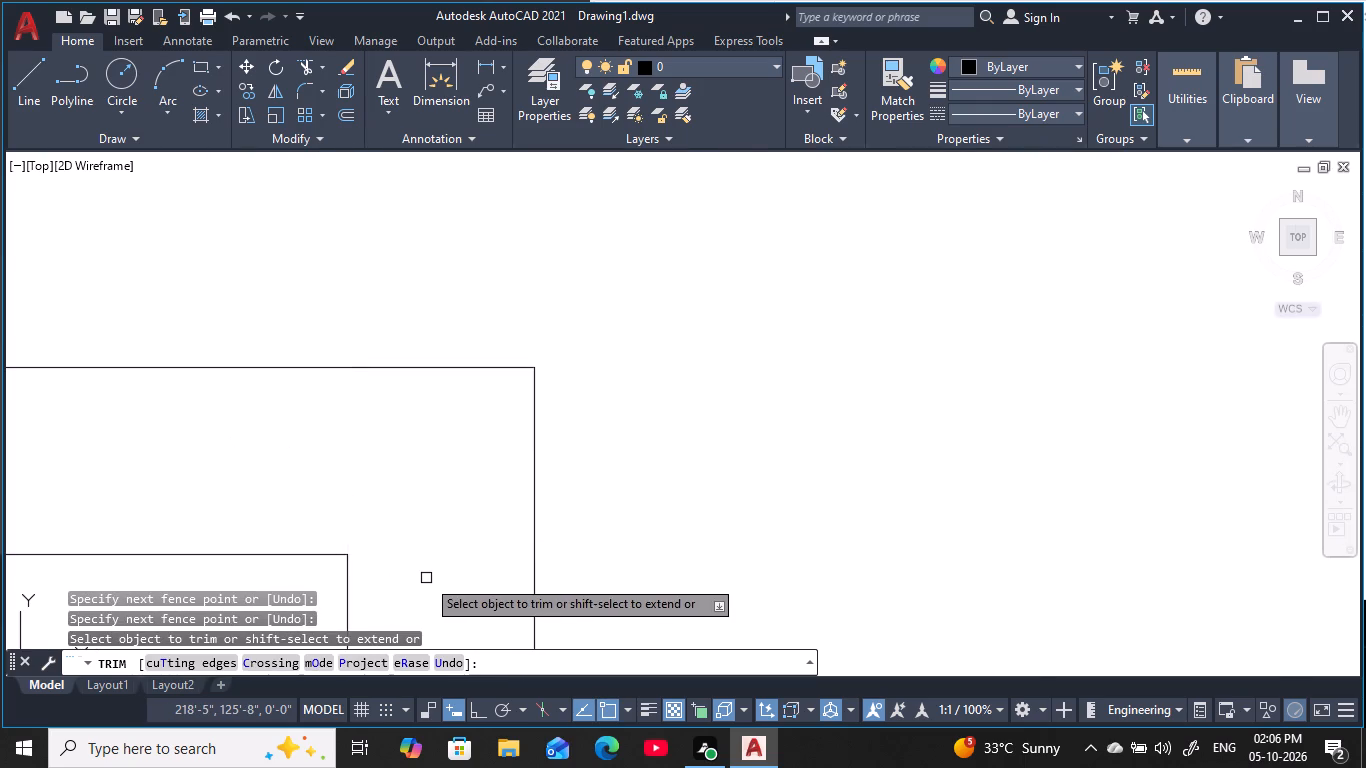
{"action": "middle_click_drag", "start_coordinate": [430, 563], "coordinate": [474, 412]}
{"action": "scroll", "coordinate": [469, 424], "scroll_direction": "down", "scroll_amount": 5}
Trim the seventh right short horizontal wall's corner with its downward stub and its junction with the outer wall's inner line.
{"action": "scroll", "coordinate": [487, 411], "scroll_direction": "down", "scroll_amount": 5}
{"action": "middle_click_drag", "start_coordinate": [751, 471], "coordinate": [635, 458]}
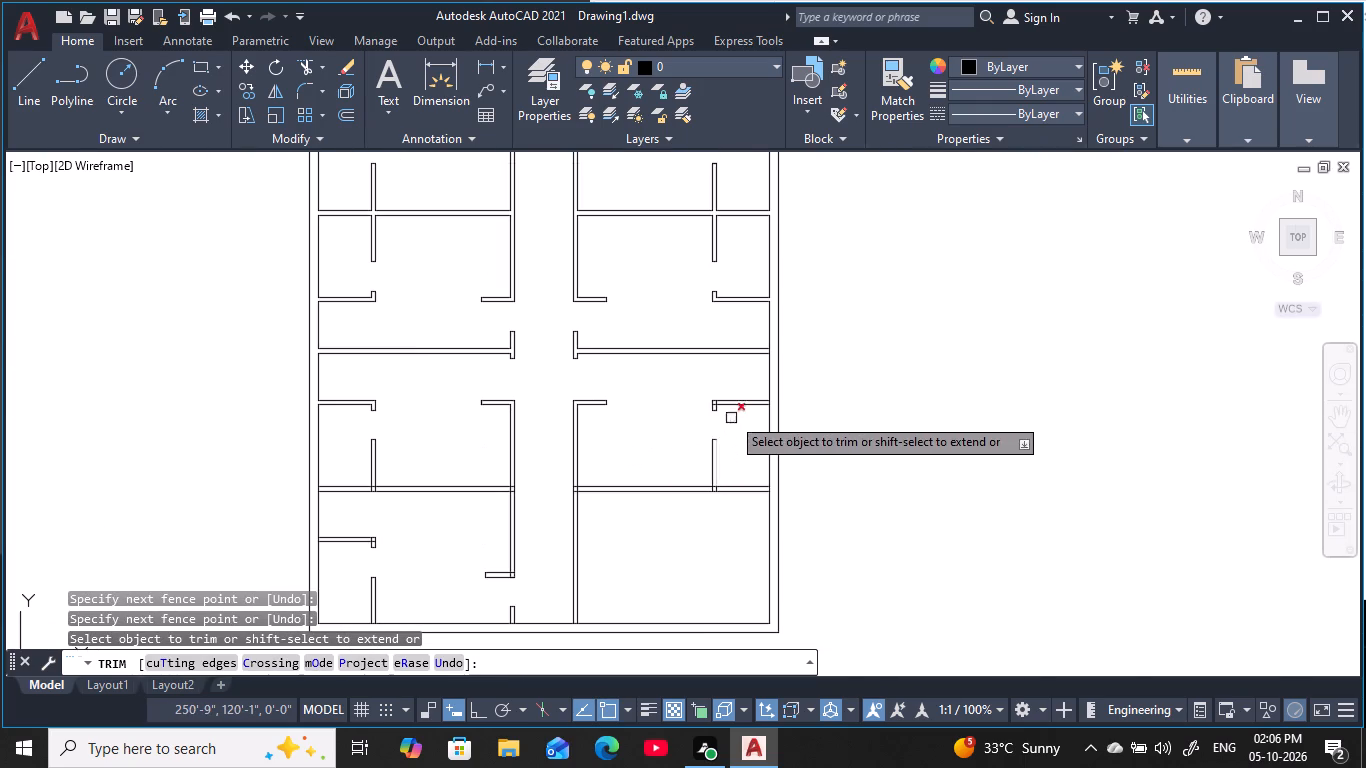
{"action": "scroll", "coordinate": [733, 407], "scroll_direction": "up", "scroll_amount": 7}
{"action": "middle_click_drag", "start_coordinate": [409, 355], "coordinate": [606, 401]}
{"action": "left_click_drag", "start_coordinate": [614, 387], "coordinate": [479, 459]}
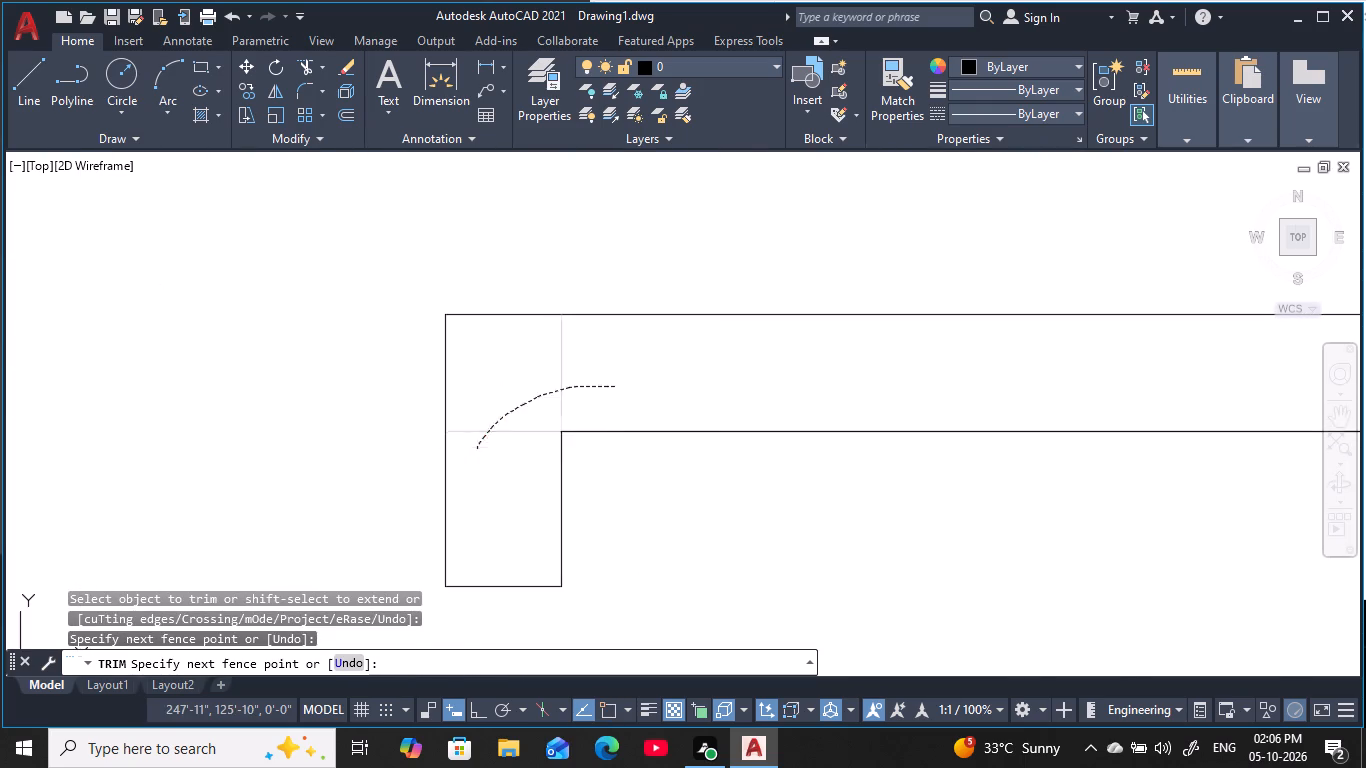
{"action": "scroll", "coordinate": [498, 475], "scroll_direction": "down", "scroll_amount": 6}
{"action": "scroll", "coordinate": [618, 441], "scroll_direction": "up", "scroll_amount": 3}
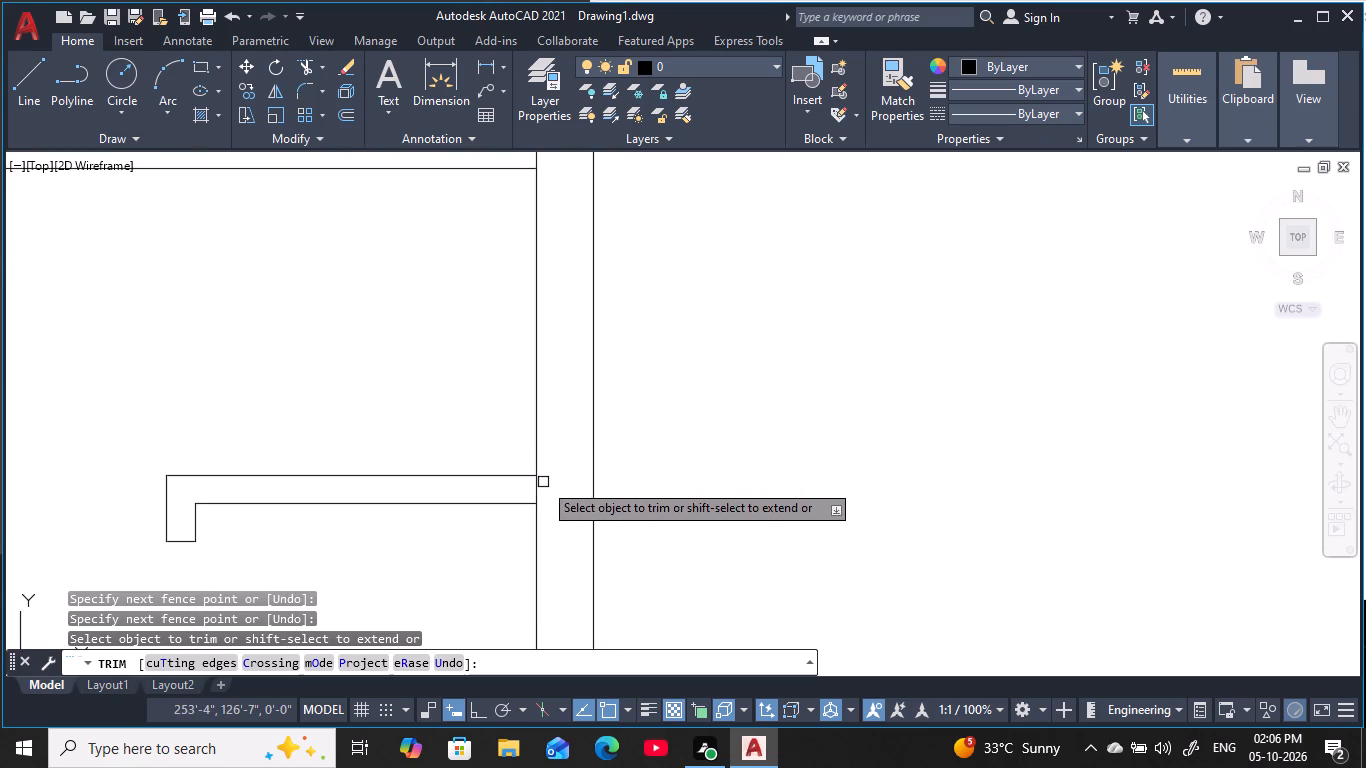
{"action": "left_click_drag", "start_coordinate": [547, 497], "coordinate": [524, 498]}
{"action": "scroll", "coordinate": [526, 495], "scroll_direction": "down", "scroll_amount": 3}
Trim the eighth right horizontal wall's junctions with the vertical partition above it and the right outer wall's inner line.
{"action": "middle_click_drag", "start_coordinate": [527, 495], "coordinate": [738, 290]}
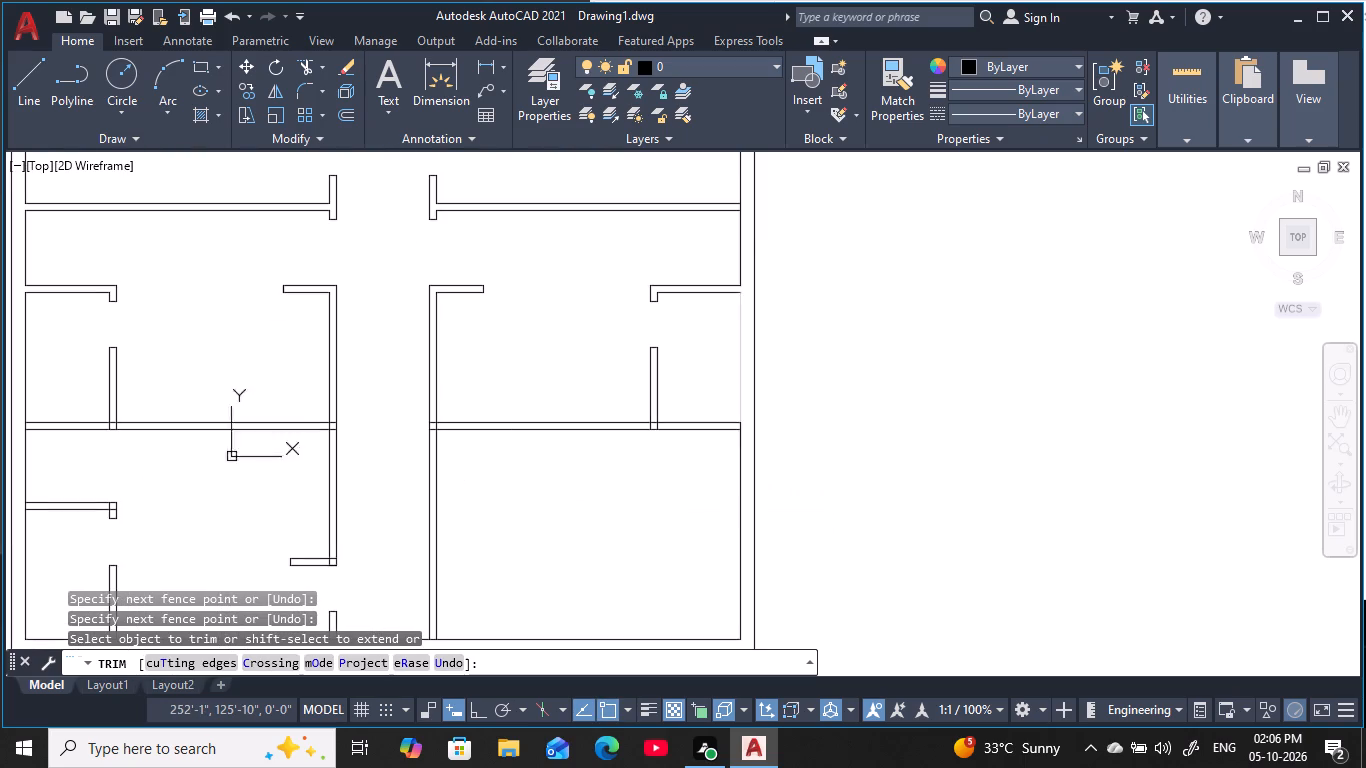
{"action": "scroll", "coordinate": [673, 423], "scroll_direction": "up", "scroll_amount": 5}
{"action": "left_click_drag", "start_coordinate": [539, 496], "coordinate": [409, 508]}
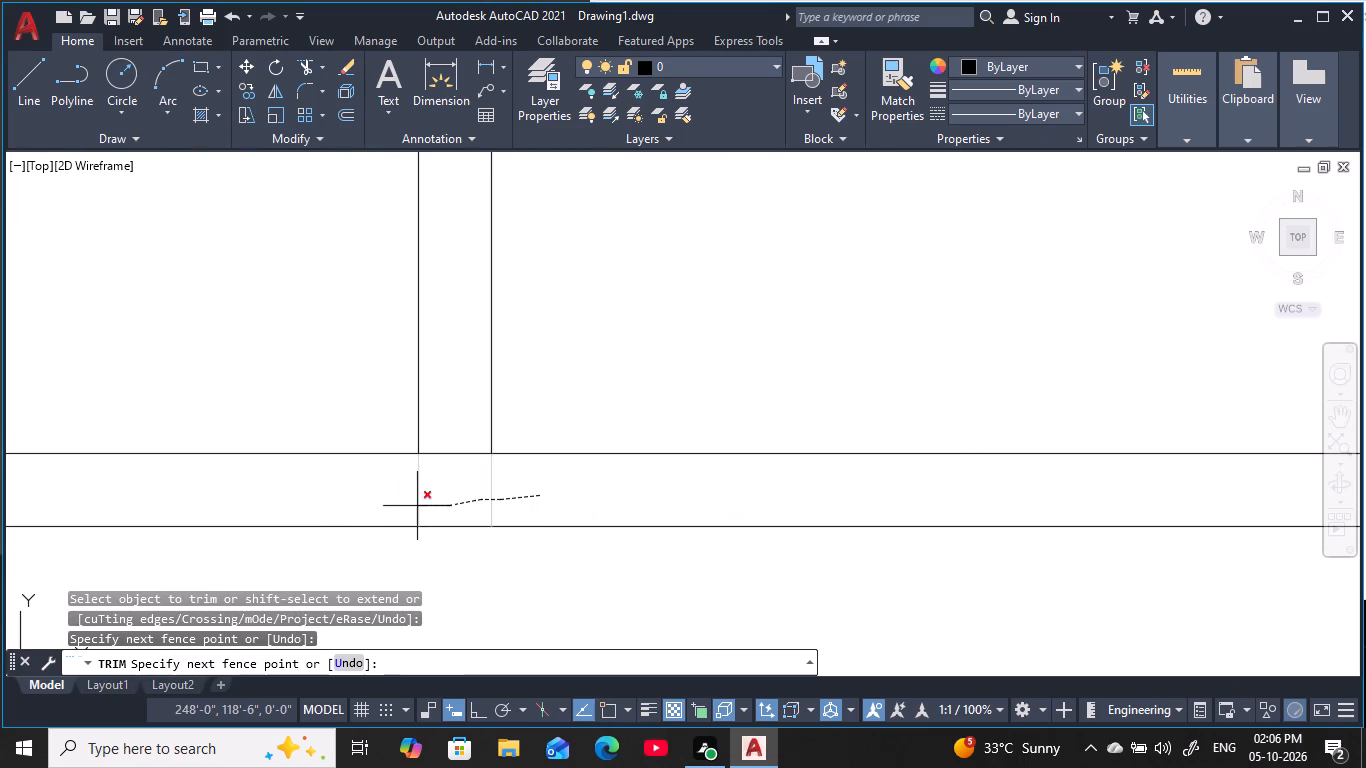
{"action": "left_click_drag", "start_coordinate": [409, 508], "coordinate": [480, 442]}
{"action": "scroll", "coordinate": [478, 442], "scroll_direction": "down", "scroll_amount": 5}
{"action": "middle_click_drag", "start_coordinate": [478, 442], "coordinate": [608, 427]}
{"action": "scroll", "coordinate": [669, 434], "scroll_direction": "up", "scroll_amount": 3}
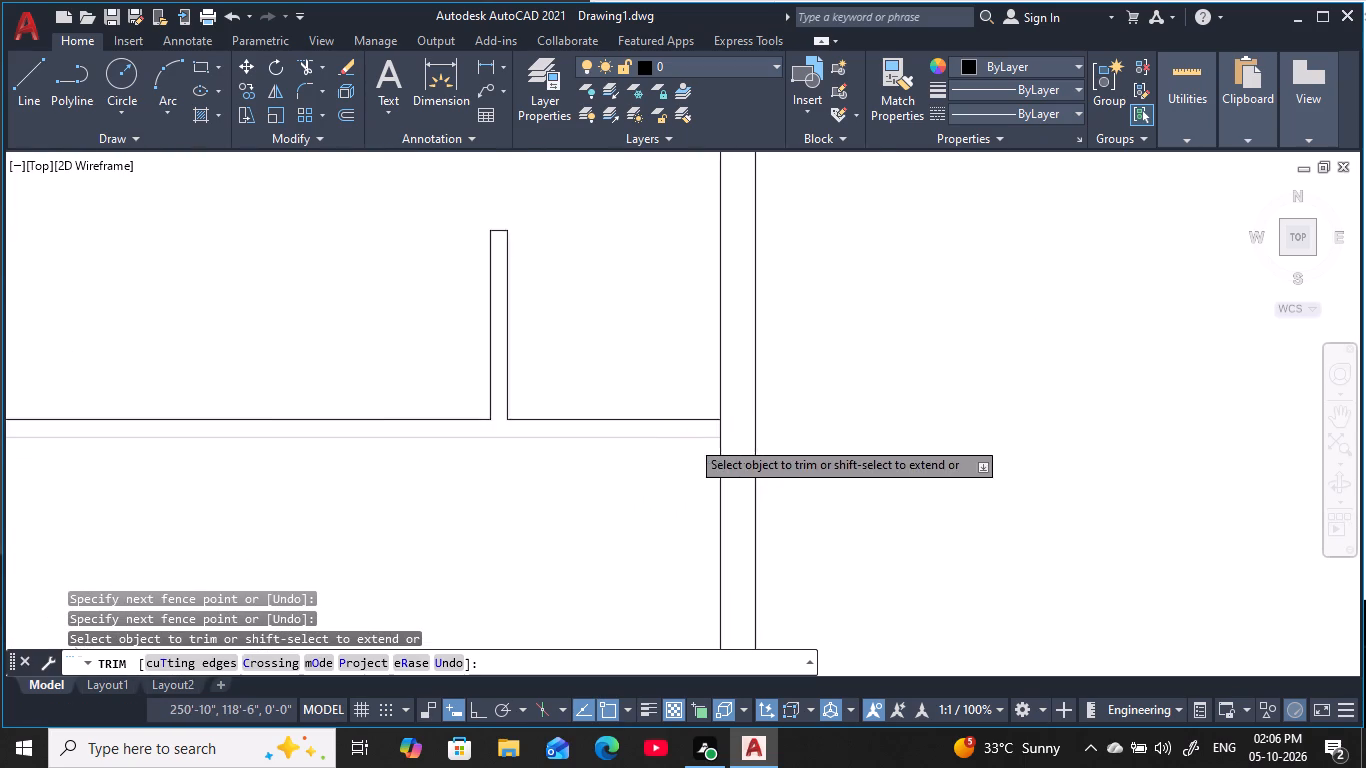
{"action": "scroll", "coordinate": [690, 439], "scroll_direction": "up", "scroll_amount": 2}
{"action": "left_click_drag", "start_coordinate": [838, 417], "coordinate": [745, 416]}
Trim the crossing lines where the eighth horizontal walls meet the right and left corridor walls.
{"action": "scroll", "coordinate": [736, 422], "scroll_direction": "down", "scroll_amount": 3}
{"action": "middle_click_drag", "start_coordinate": [734, 422], "coordinate": [1055, 406]}
{"action": "scroll", "coordinate": [475, 421], "scroll_direction": "down", "scroll_amount": 2}
{"action": "scroll", "coordinate": [366, 416], "scroll_direction": "up", "scroll_amount": 6}
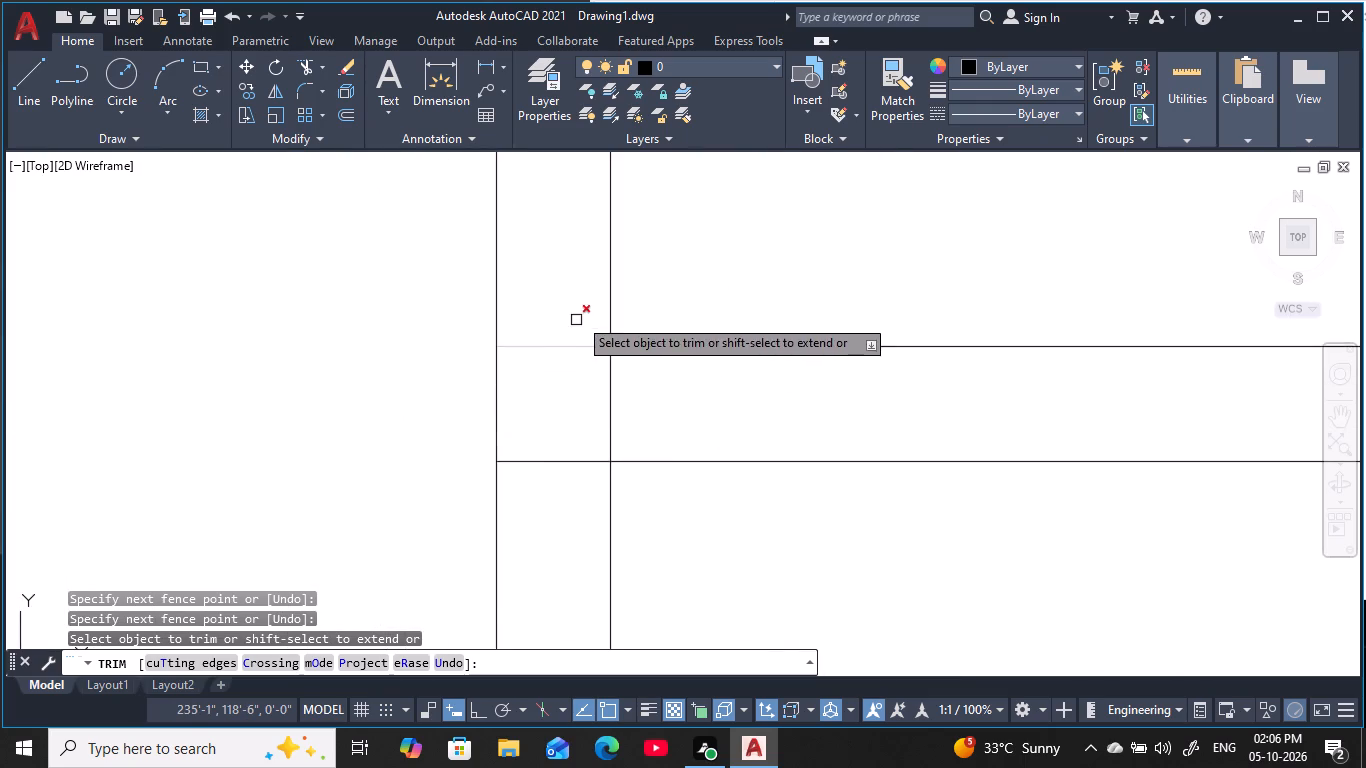
{"action": "left_click_drag", "start_coordinate": [576, 327], "coordinate": [665, 419]}
{"action": "scroll", "coordinate": [622, 439], "scroll_direction": "down", "scroll_amount": 3}
{"action": "middle_click_drag", "start_coordinate": [610, 447], "coordinate": [682, 430]}
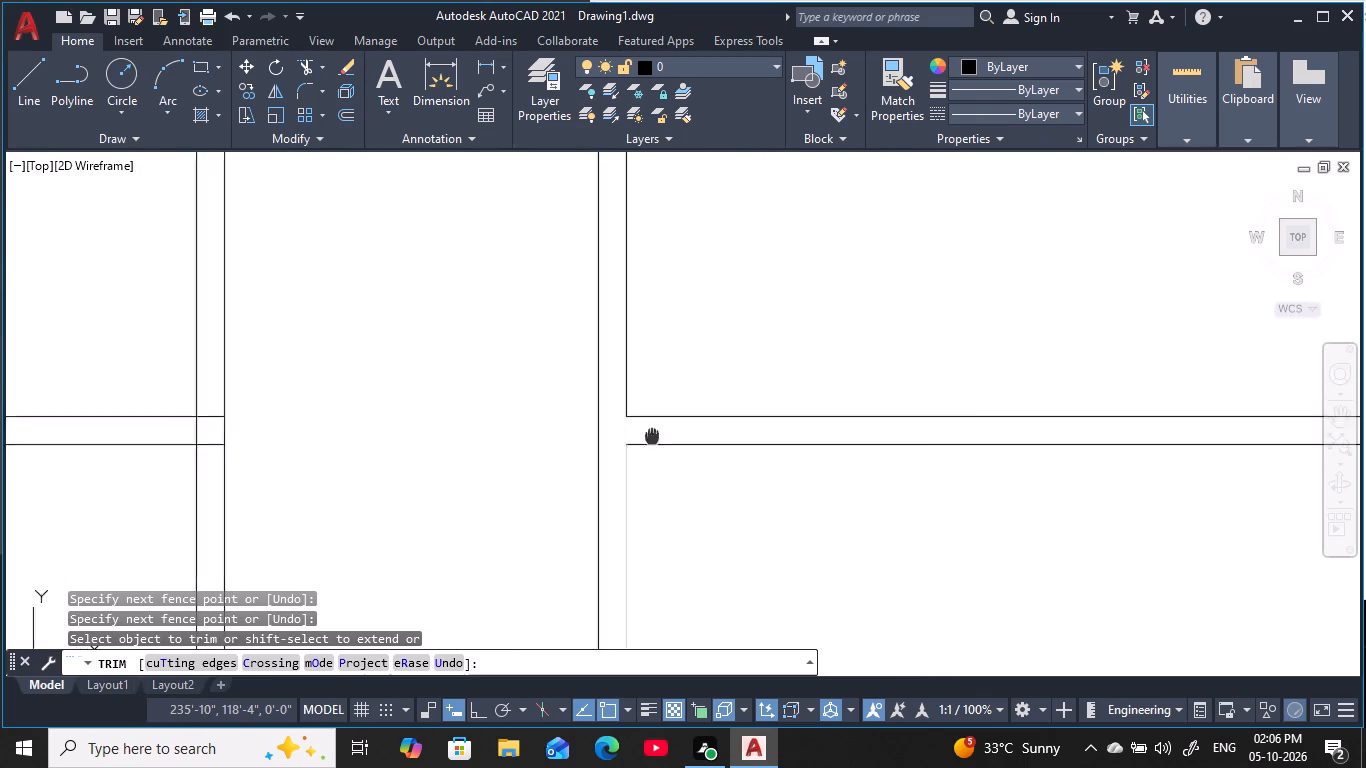
{"action": "middle_click_drag", "start_coordinate": [682, 430], "coordinate": [1046, 421]}
{"action": "scroll", "coordinate": [612, 403], "scroll_direction": "up", "scroll_amount": 3}
{"action": "left_click_drag", "start_coordinate": [712, 320], "coordinate": [650, 479]}
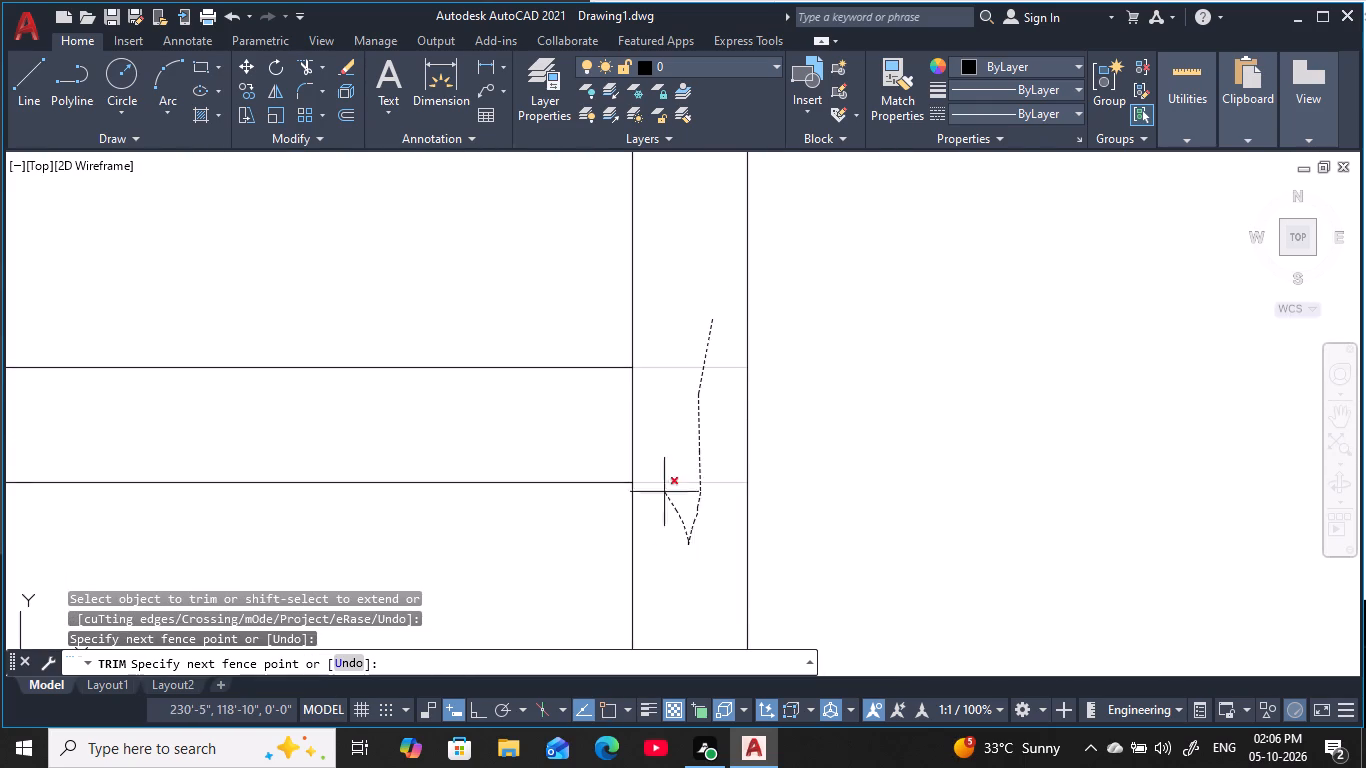
{"action": "left_click_drag", "start_coordinate": [650, 479], "coordinate": [552, 432]}
Trim the eighth left horizontal wall's junctions with the vertical partition above it and the left outer wall's inner line.
{"action": "scroll", "coordinate": [548, 434], "scroll_direction": "down", "scroll_amount": 3}
{"action": "middle_click_drag", "start_coordinate": [548, 434], "coordinate": [1145, 421]}
{"action": "scroll", "coordinate": [439, 415], "scroll_direction": "down", "scroll_amount": 2}
{"action": "middle_click_drag", "start_coordinate": [432, 416], "coordinate": [672, 470]}
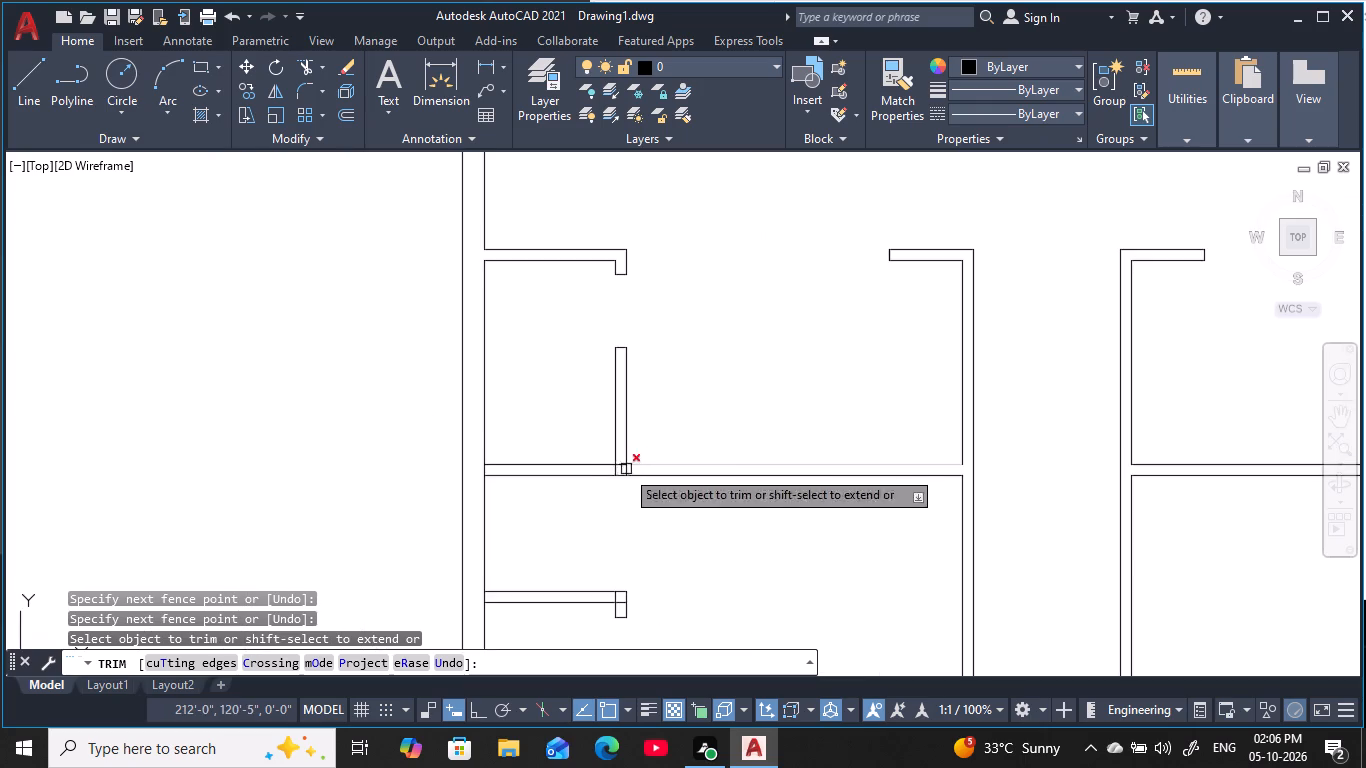
{"action": "scroll", "coordinate": [610, 469], "scroll_direction": "up", "scroll_amount": 5}
{"action": "left_click_drag", "start_coordinate": [814, 504], "coordinate": [689, 413]}
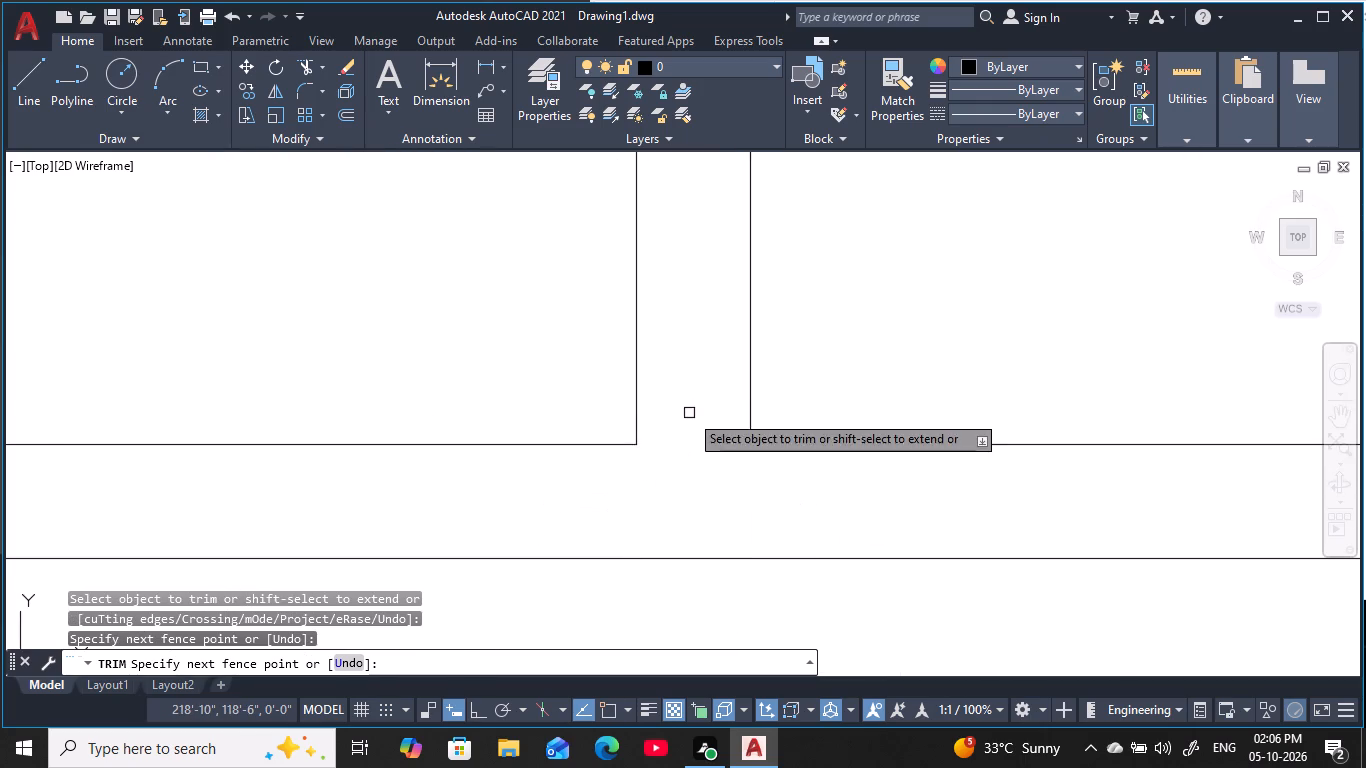
{"action": "scroll", "coordinate": [685, 415], "scroll_direction": "down", "scroll_amount": 3}
{"action": "middle_click_drag", "start_coordinate": [682, 422], "coordinate": [940, 411]}
{"action": "scroll", "coordinate": [635, 434], "scroll_direction": "up", "scroll_amount": 2}
{"action": "left_click_drag", "start_coordinate": [591, 426], "coordinate": [491, 426]}
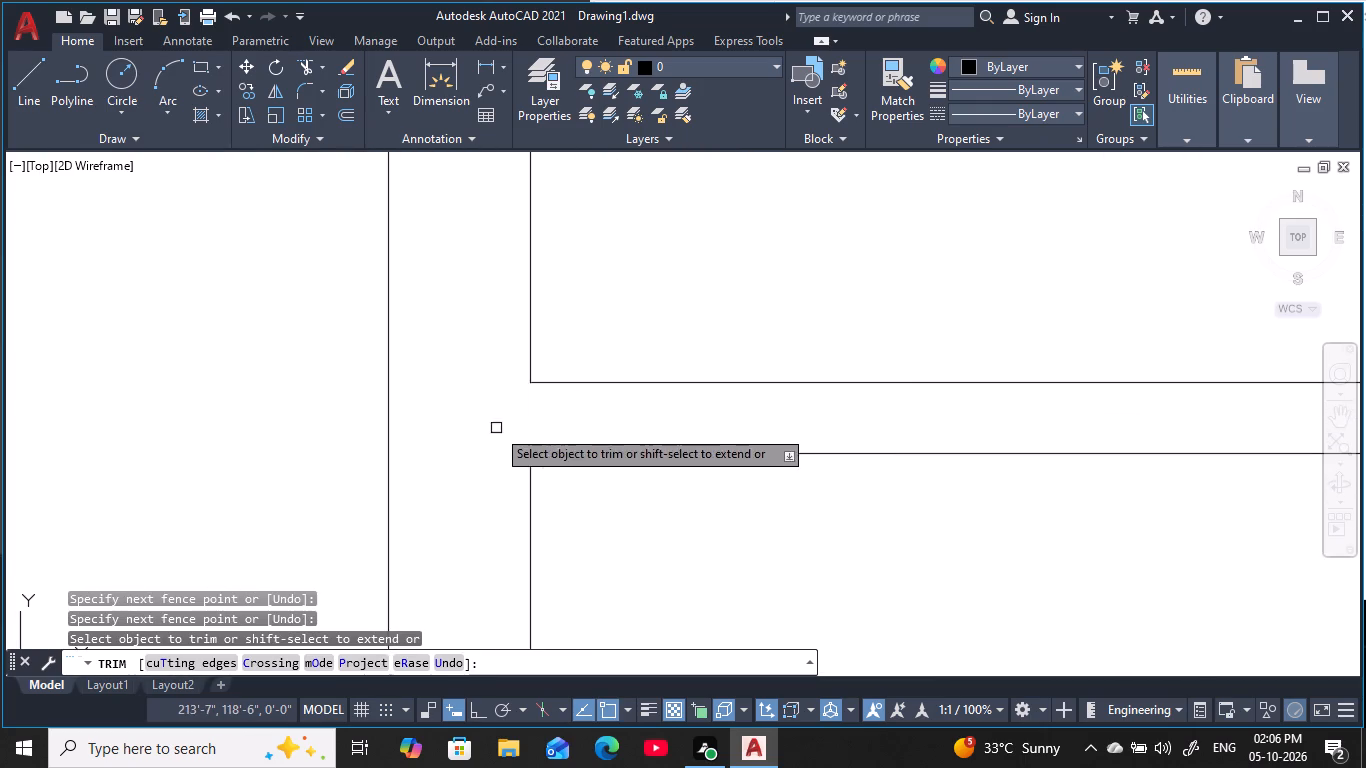
Trim the crossing lines inside the corner of the lowest left short horizontal wall and its downward stub.
{"action": "scroll", "coordinate": [503, 438], "scroll_direction": "down", "scroll_amount": 5}
{"action": "middle_click_drag", "start_coordinate": [725, 491], "coordinate": [667, 369]}
{"action": "middle_click_drag", "start_coordinate": [702, 492], "coordinate": [704, 273]}
{"action": "scroll", "coordinate": [683, 318], "scroll_direction": "up", "scroll_amount": 2}
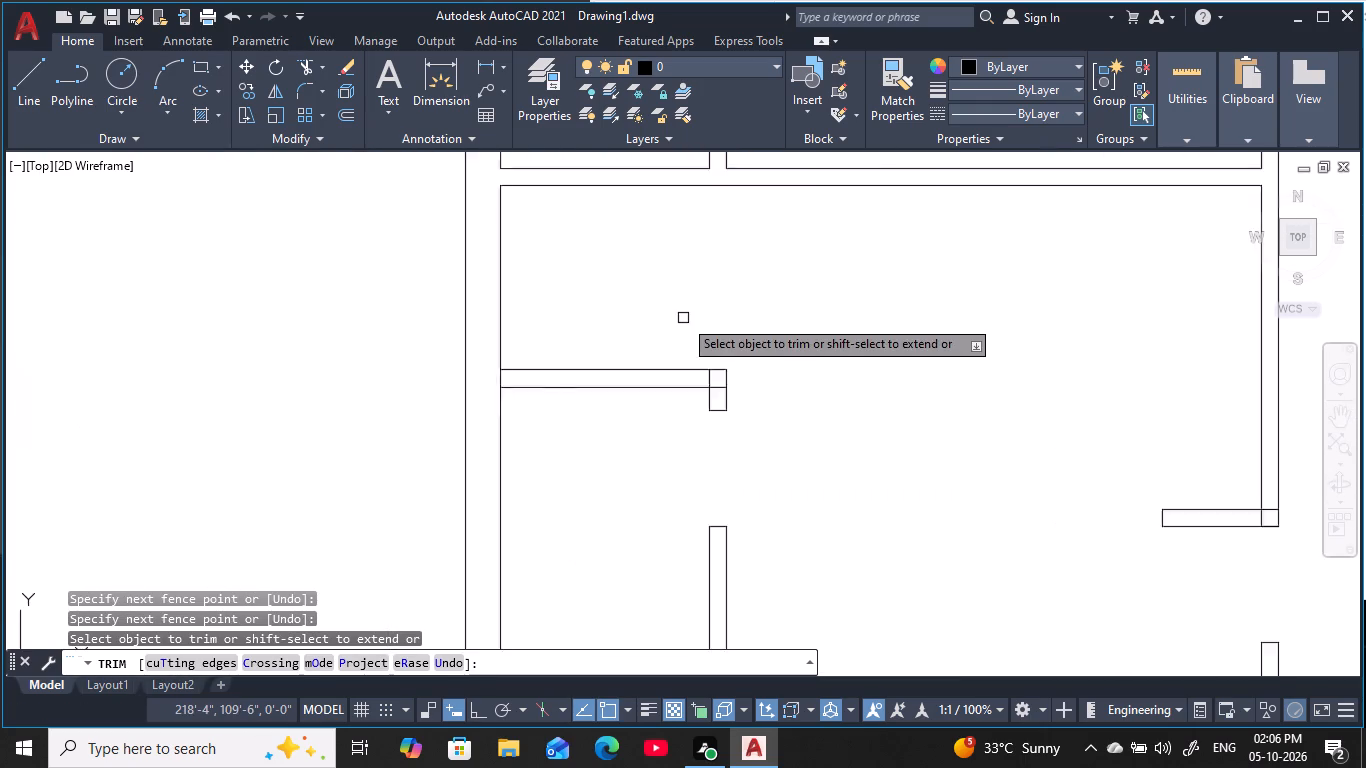
{"action": "scroll", "coordinate": [683, 318], "scroll_direction": "up", "scroll_amount": 3}
{"action": "middle_click_drag", "start_coordinate": [721, 432], "coordinate": [651, 201]}
{"action": "scroll", "coordinate": [646, 193], "scroll_direction": "down", "scroll_amount": 3}
{"action": "scroll", "coordinate": [660, 286], "scroll_direction": "up", "scroll_amount": 3}
{"action": "middle_click_drag", "start_coordinate": [668, 290], "coordinate": [666, 373]}
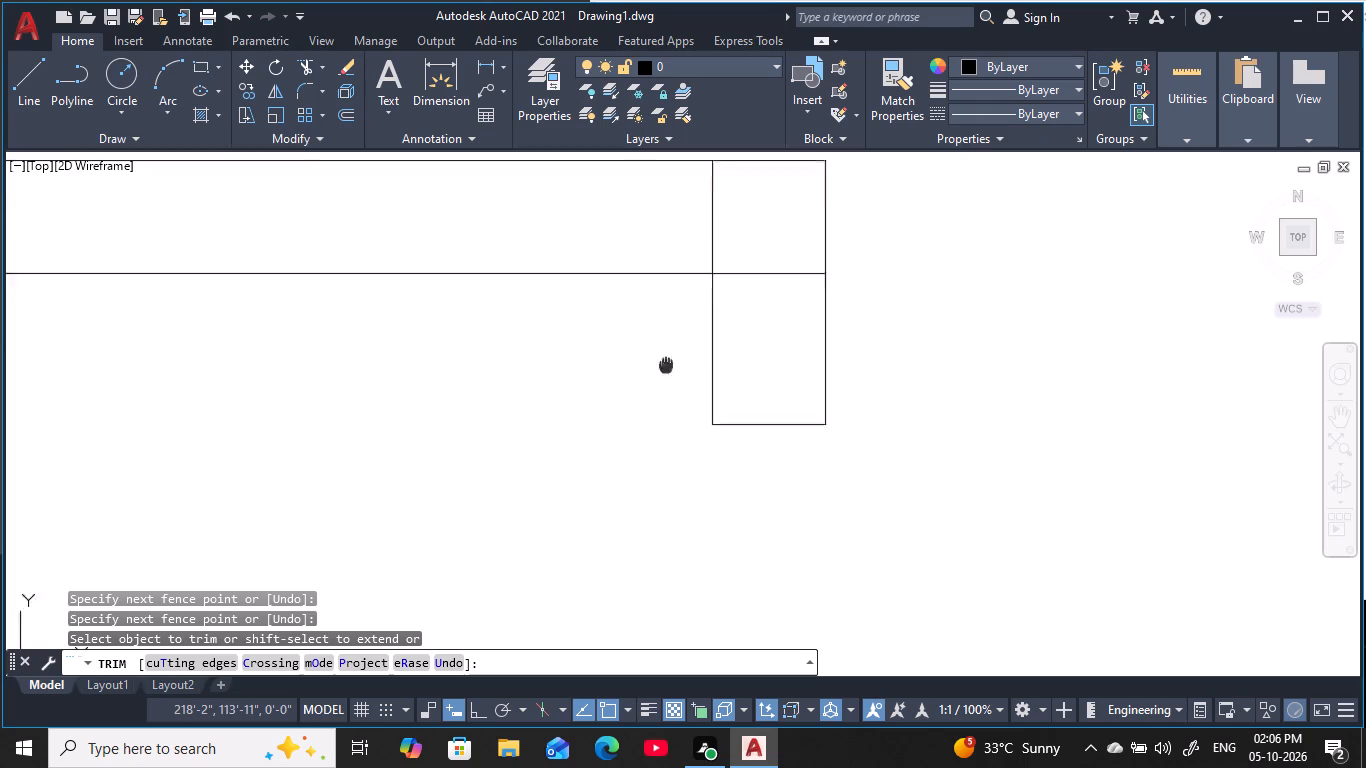
{"action": "middle_click_drag", "start_coordinate": [666, 373], "coordinate": [665, 421]}
{"action": "left_click_drag", "start_coordinate": [785, 376], "coordinate": [768, 354]}
{"action": "left_click_drag", "start_coordinate": [680, 300], "coordinate": [647, 287]}
Trim the left outer wall's inner line where the lowest short horizontal wall meets it.
{"action": "scroll", "coordinate": [680, 307], "scroll_direction": "down", "scroll_amount": 1}
{"action": "middle_click_drag", "start_coordinate": [679, 311], "coordinate": [1365, 421]}
{"action": "scroll", "coordinate": [1365, 422], "scroll_direction": "down", "scroll_amount": 1}
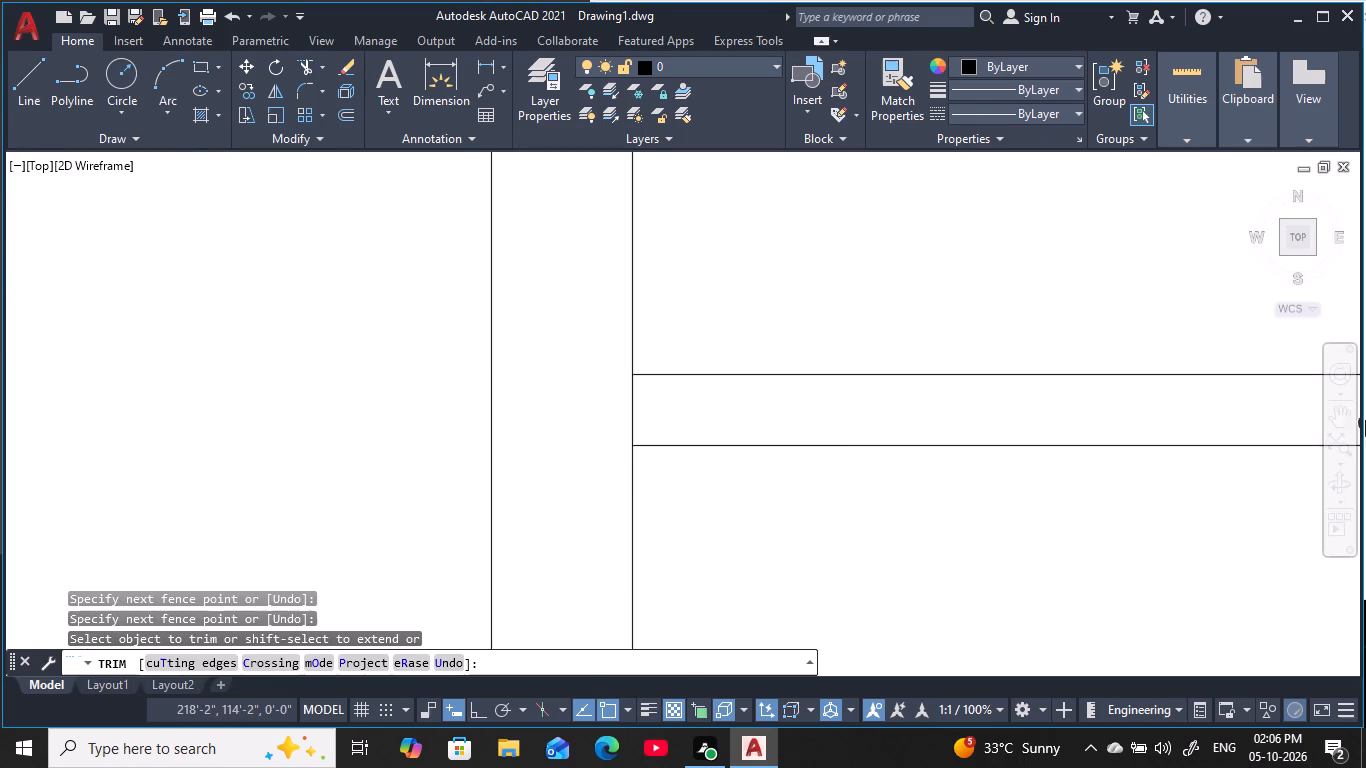
{"action": "left_click_drag", "start_coordinate": [640, 409], "coordinate": [597, 419]}
Trim the crossing lines inside the bottom corner of the lower left corridor wall and its horizontal stub.
{"action": "scroll", "coordinate": [597, 420], "scroll_direction": "down", "scroll_amount": 4}
{"action": "middle_click_drag", "start_coordinate": [631, 414], "coordinate": [541, 328]}
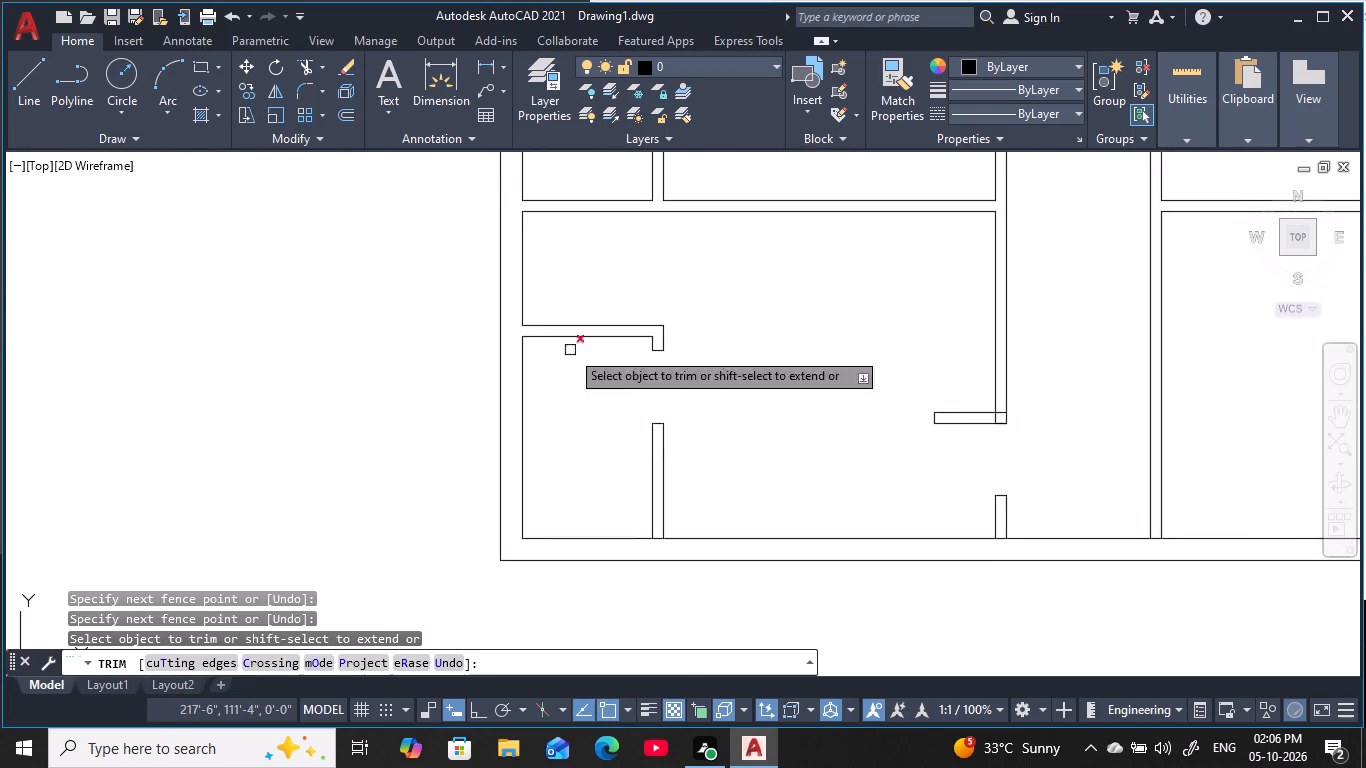
{"action": "middle_click_drag", "start_coordinate": [888, 470], "coordinate": [645, 506]}
{"action": "scroll", "coordinate": [760, 471], "scroll_direction": "up", "scroll_amount": 6}
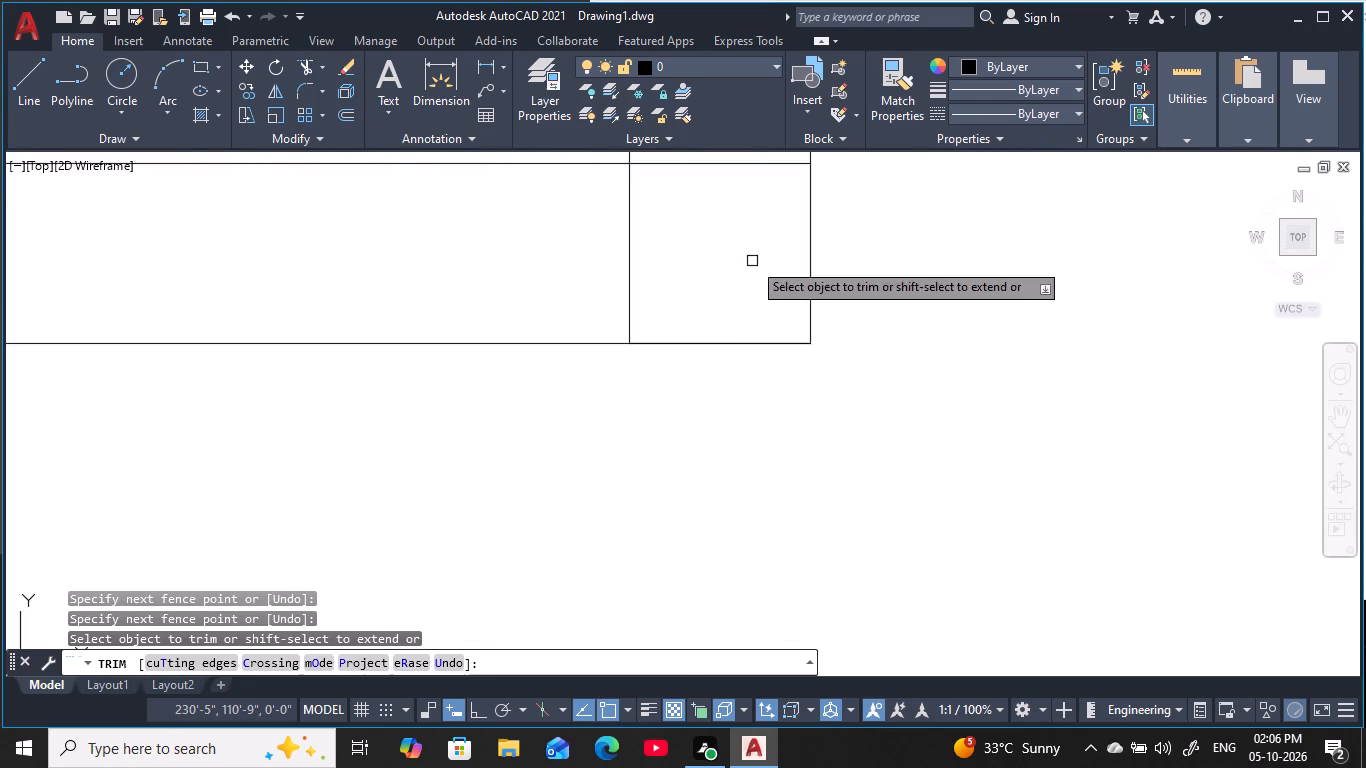
{"action": "middle_click_drag", "start_coordinate": [752, 261], "coordinate": [771, 436]}
{"action": "left_click_drag", "start_coordinate": [741, 288], "coordinate": [573, 478]}
{"action": "scroll", "coordinate": [572, 478], "scroll_direction": "down", "scroll_amount": 4}
{"action": "middle_click_drag", "start_coordinate": [573, 478], "coordinate": [896, 375]}
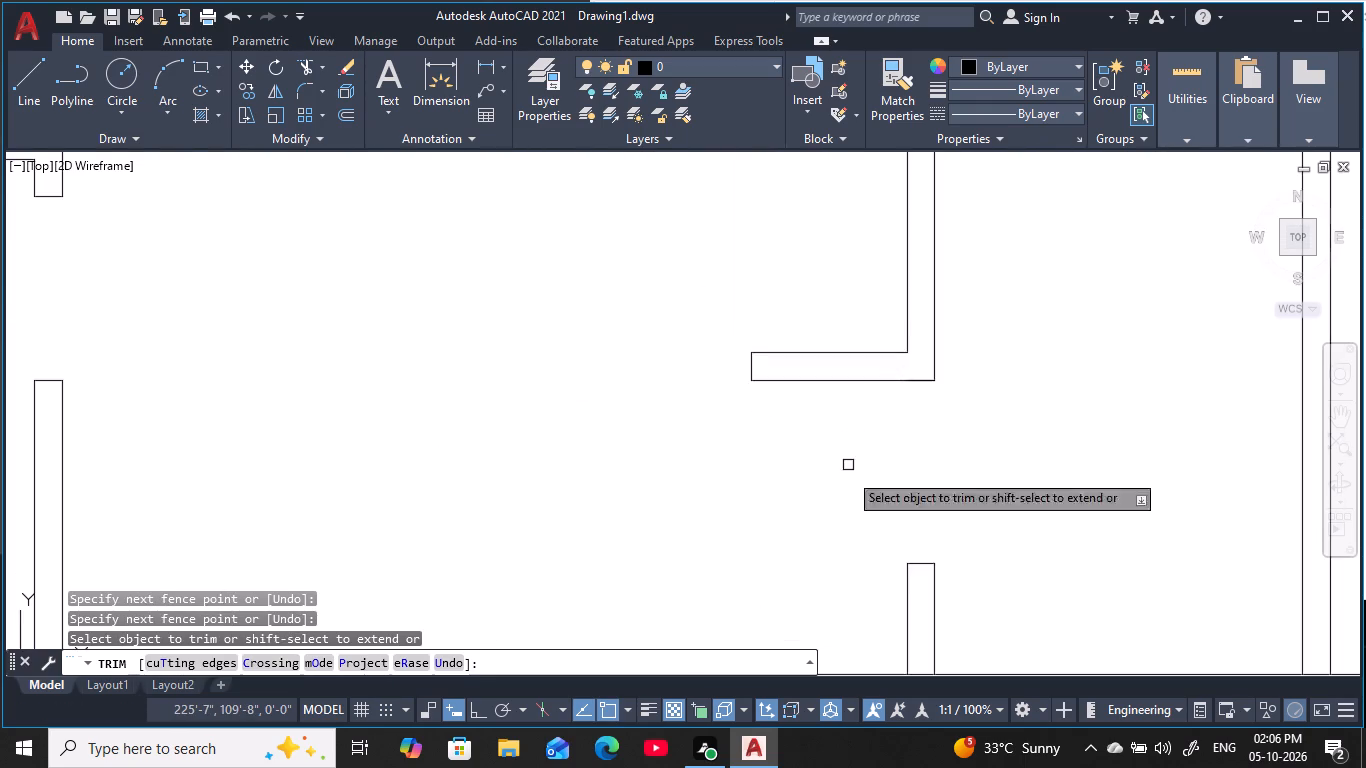
Trim the bottom outer wall's inner line where the left corridor wall segment, left partition and right corridor wall meet it.
{"action": "scroll", "coordinate": [848, 521], "scroll_direction": "down", "scroll_amount": 1}
{"action": "middle_click_drag", "start_coordinate": [847, 527], "coordinate": [868, 372]}
{"action": "scroll", "coordinate": [913, 461], "scroll_direction": "up", "scroll_amount": 4}
{"action": "left_click_drag", "start_coordinate": [919, 454], "coordinate": [919, 512]}
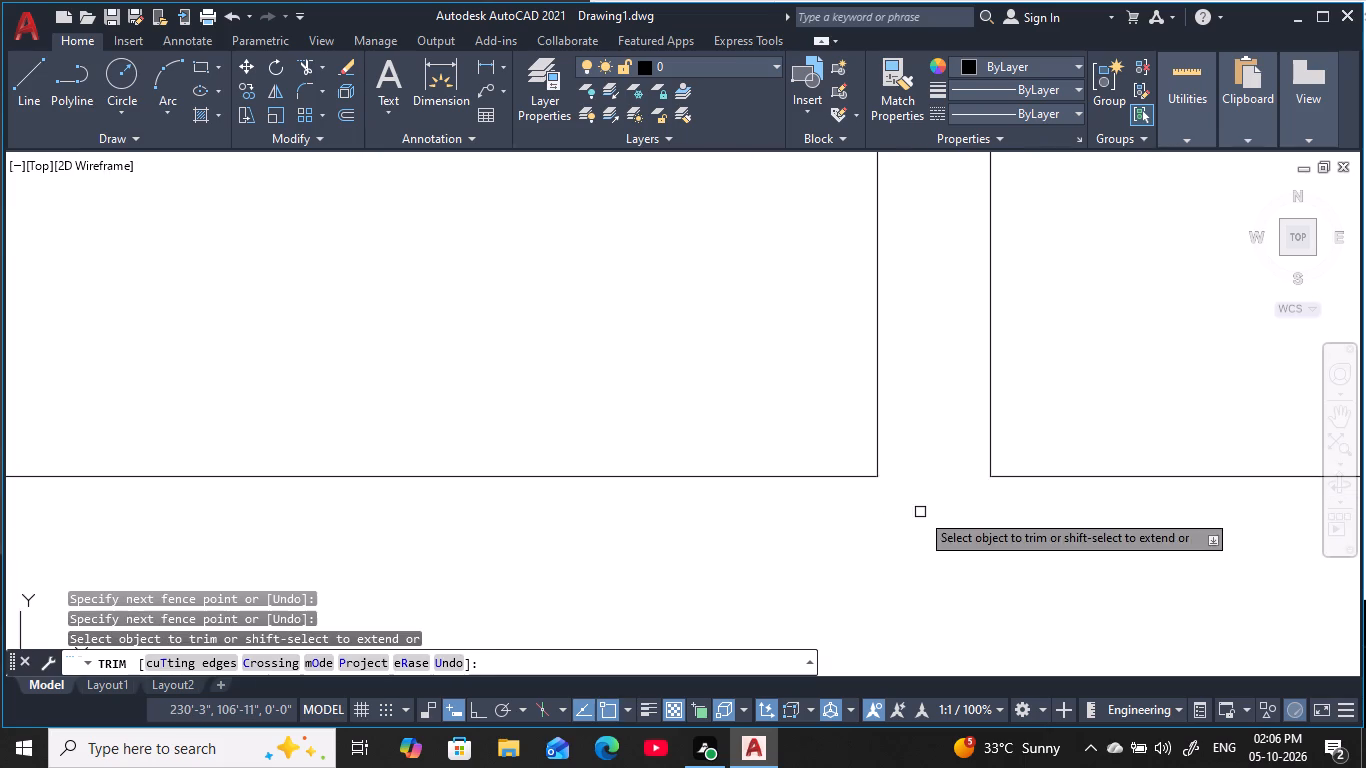
{"action": "scroll", "coordinate": [920, 512], "scroll_direction": "down", "scroll_amount": 3}
{"action": "middle_click_drag", "start_coordinate": [920, 512], "coordinate": [1052, 449]}
{"action": "middle_click_drag", "start_coordinate": [336, 387], "coordinate": [859, 394]}
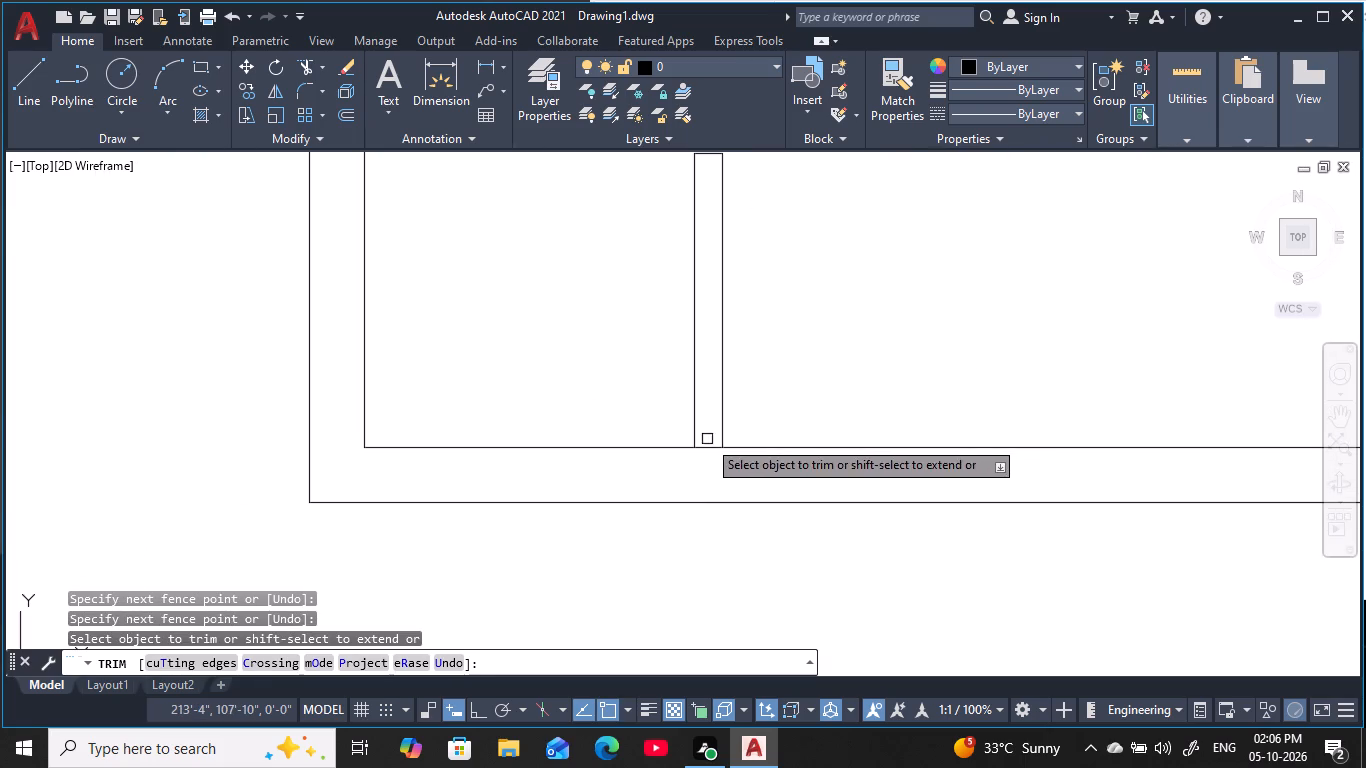
{"action": "left_click_drag", "start_coordinate": [706, 436], "coordinate": [702, 471]}
{"action": "scroll", "coordinate": [702, 471], "scroll_direction": "down", "scroll_amount": 3}
{"action": "middle_click_drag", "start_coordinate": [702, 471], "coordinate": [422, 489]}
{"action": "scroll", "coordinate": [428, 490], "scroll_direction": "up", "scroll_amount": 1}
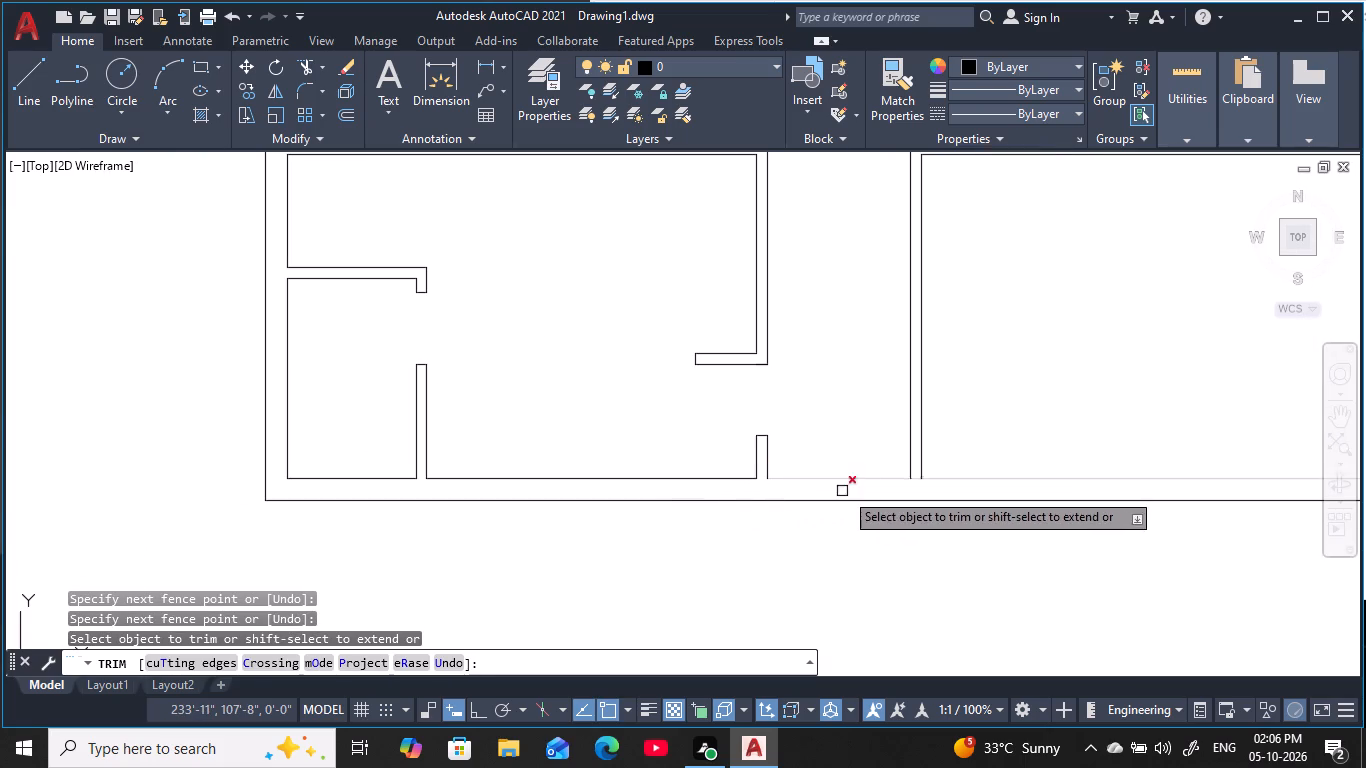
{"action": "middle_click_drag", "start_coordinate": [900, 492], "coordinate": [752, 524]}
{"action": "scroll", "coordinate": [768, 515], "scroll_direction": "up", "scroll_amount": 5}
{"action": "left_click_drag", "start_coordinate": [763, 491], "coordinate": [744, 560]}
Leave the Trim command and inspect the whole floor plan for wall junctions that still need trimming.
{"action": "scroll", "coordinate": [780, 571], "scroll_direction": "down", "scroll_amount": 4}
{"action": "middle_click_drag", "start_coordinate": [794, 572], "coordinate": [488, 544]}
{"action": "scroll", "coordinate": [1006, 496], "scroll_direction": "down", "scroll_amount": 1}
{"action": "scroll", "coordinate": [917, 430], "scroll_direction": "down", "scroll_amount": 2}
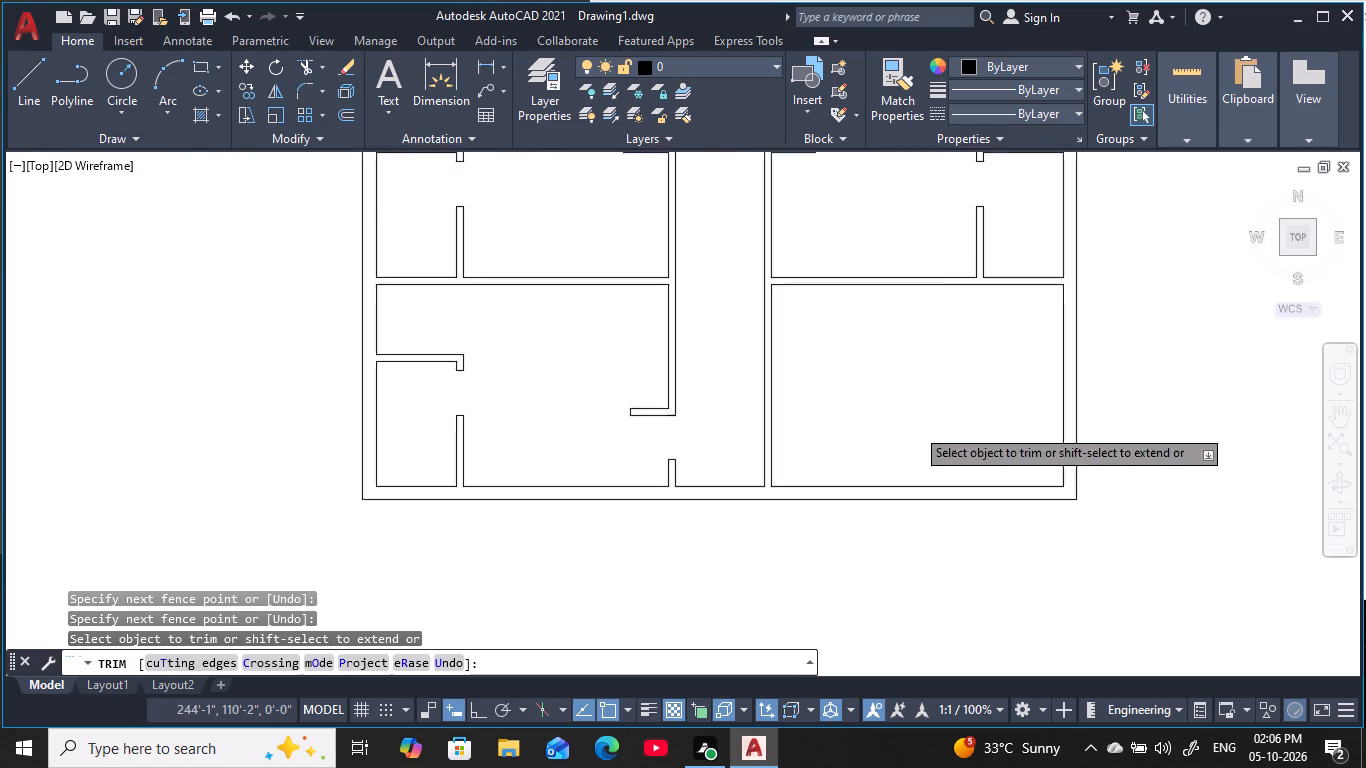
{"action": "middle_click_drag", "start_coordinate": [903, 403], "coordinate": [903, 545]}
{"action": "middle_click_drag", "start_coordinate": [866, 420], "coordinate": [900, 613]}
{"action": "middle_click_drag", "start_coordinate": [931, 442], "coordinate": [929, 477]}
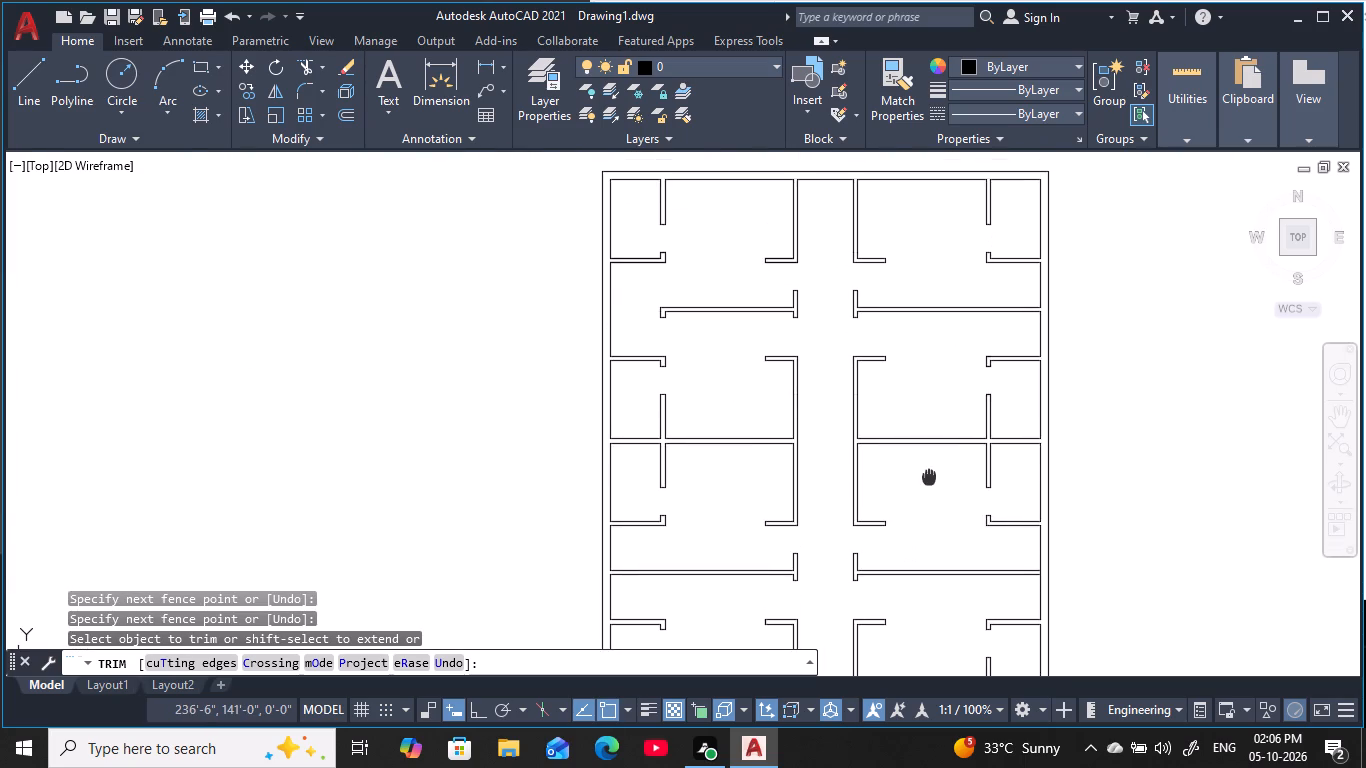
{"action": "middle_click_drag", "start_coordinate": [929, 477], "coordinate": [949, 549]}
{"action": "middle_click_drag", "start_coordinate": [983, 423], "coordinate": [976, 409]}
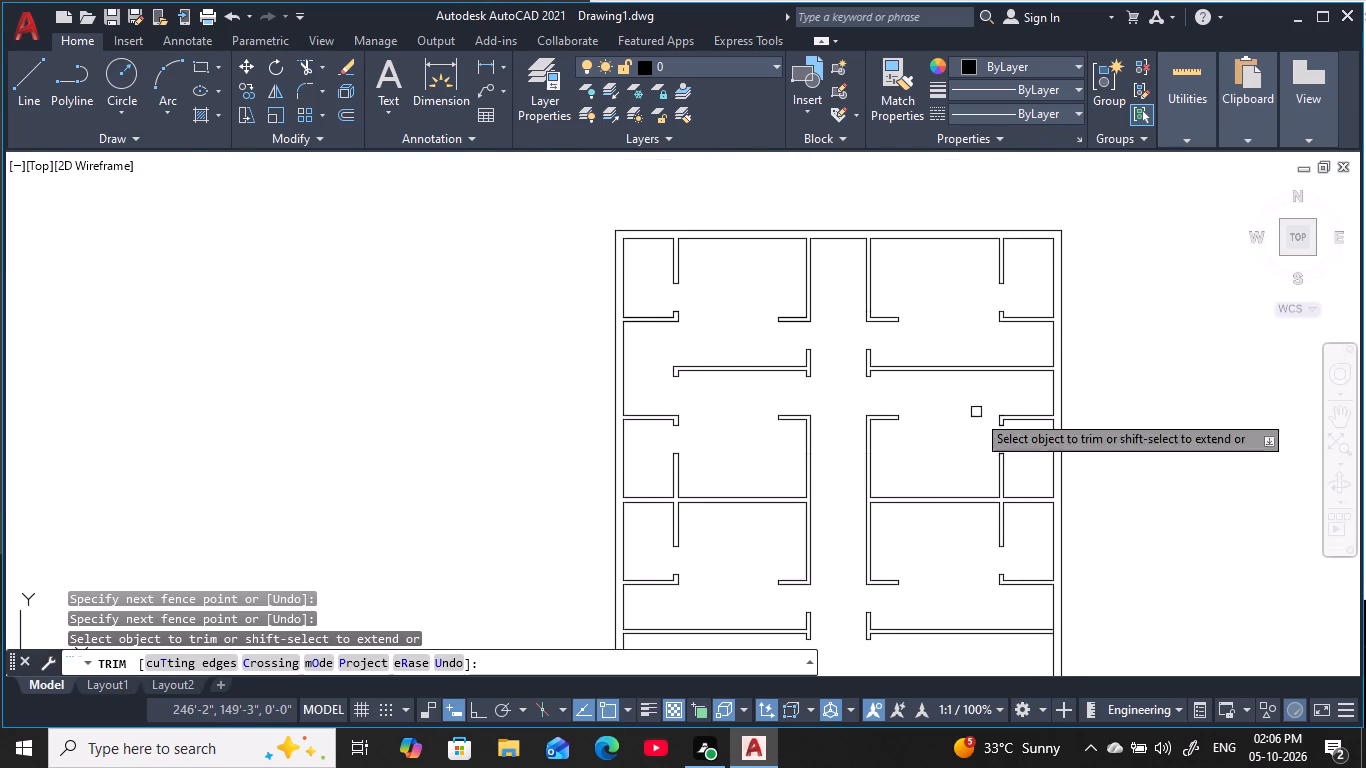
{"action": "key", "text": "Escape"}
{"action": "key", "text": "Escape"}
{"action": "key", "text": "Escape"}
{"action": "key", "text": "Escape"}
{"action": "key", "text": "Escape"}
{"action": "middle_click_drag", "start_coordinate": [707, 471], "coordinate": [706, 514]}
{"action": "key", "text": "Escape"}
{"action": "scroll", "coordinate": [734, 454], "scroll_direction": "up", "scroll_amount": 1}
{"action": "middle_click_drag", "start_coordinate": [734, 454], "coordinate": [551, 458]}
{"action": "key", "text": "Escape"}
{"action": "middle_click_drag", "start_coordinate": [804, 566], "coordinate": [816, 478]}
{"action": "key", "text": "Escape"}
{"action": "key", "text": "Escape"}
{"action": "scroll", "coordinate": [820, 478], "scroll_direction": "down", "scroll_amount": 2}
{"action": "middle_click_drag", "start_coordinate": [820, 479], "coordinate": [783, 411]}
{"action": "scroll", "coordinate": [783, 411], "scroll_direction": "up", "scroll_amount": 1}
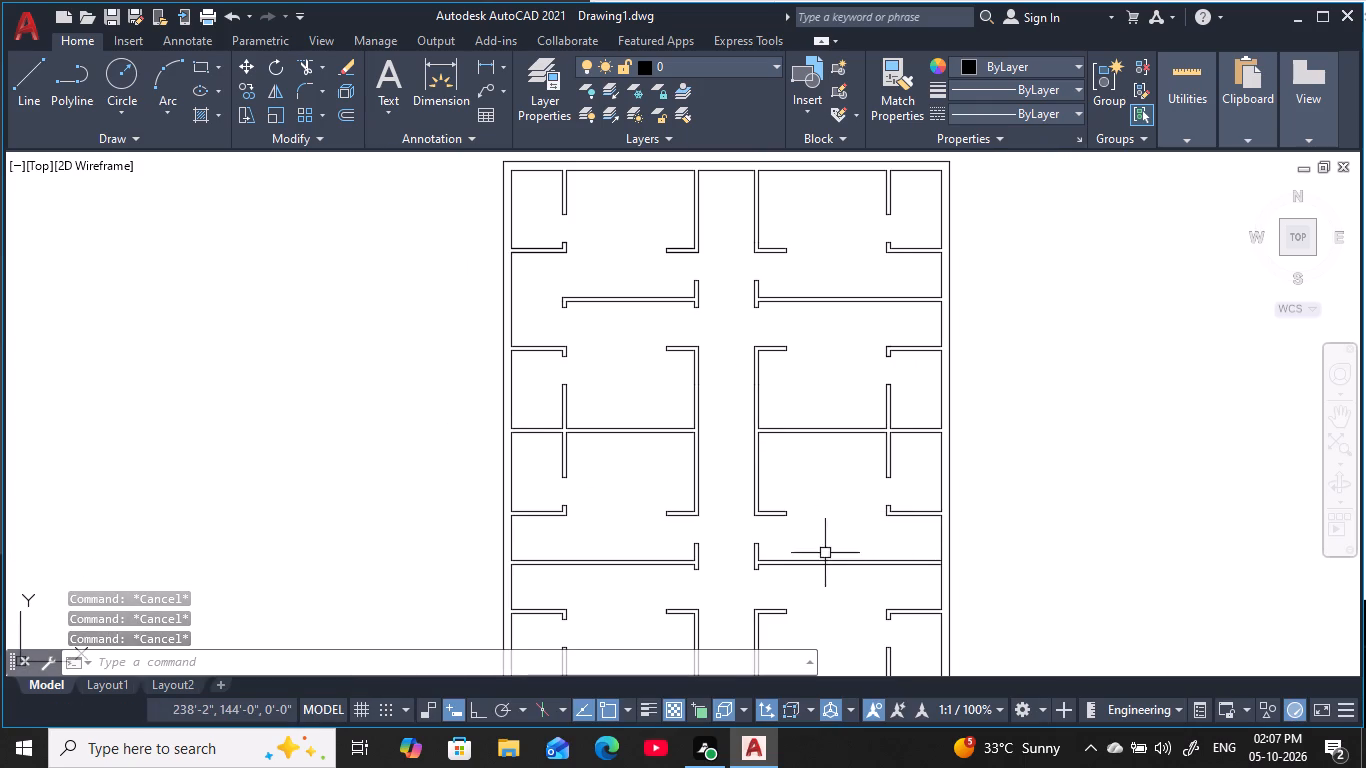
{"action": "middle_click_drag", "start_coordinate": [821, 591], "coordinate": [848, 412]}
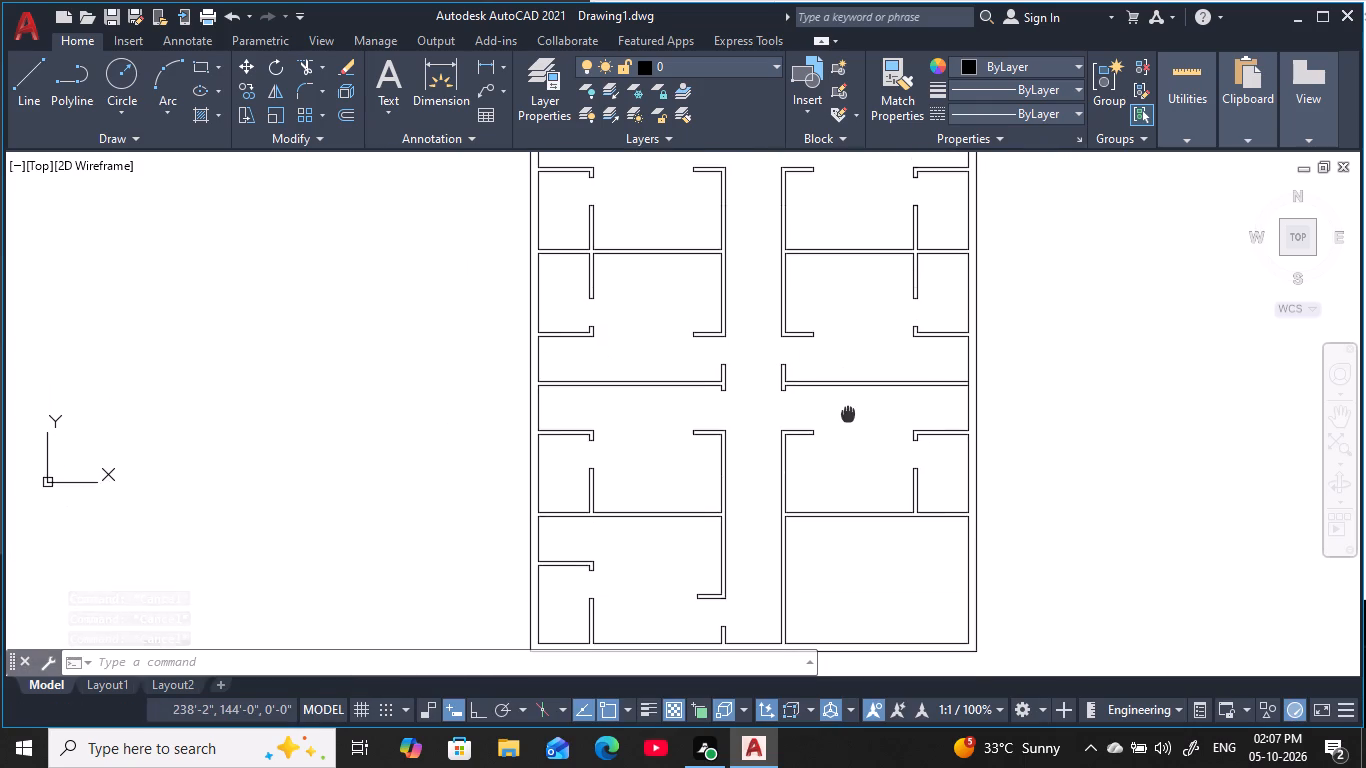
{"action": "key", "text": "Escape"}
{"action": "key", "text": "Escape"}
{"action": "key", "text": "Escape"}
{"action": "key", "text": "Escape"}
{"action": "key", "text": "Escape"}
{"action": "key", "text": "Escape"}
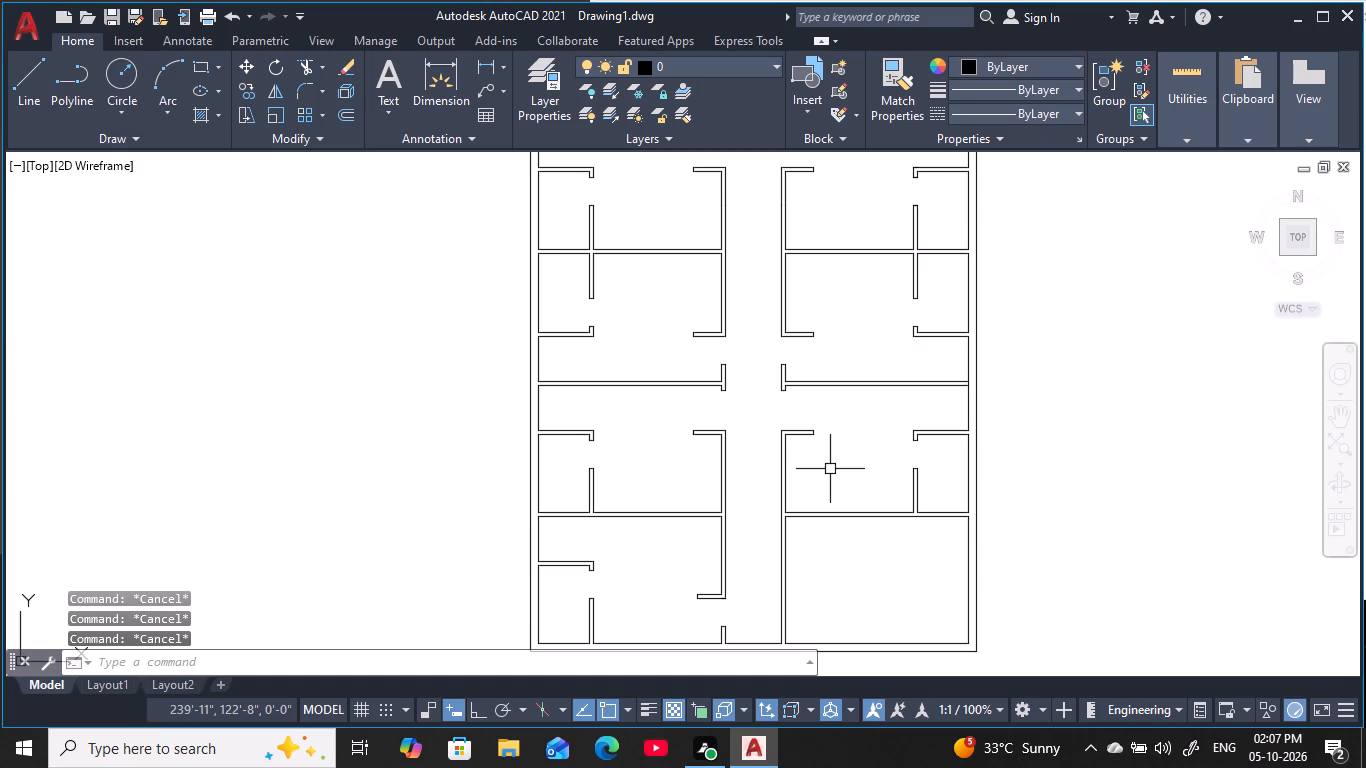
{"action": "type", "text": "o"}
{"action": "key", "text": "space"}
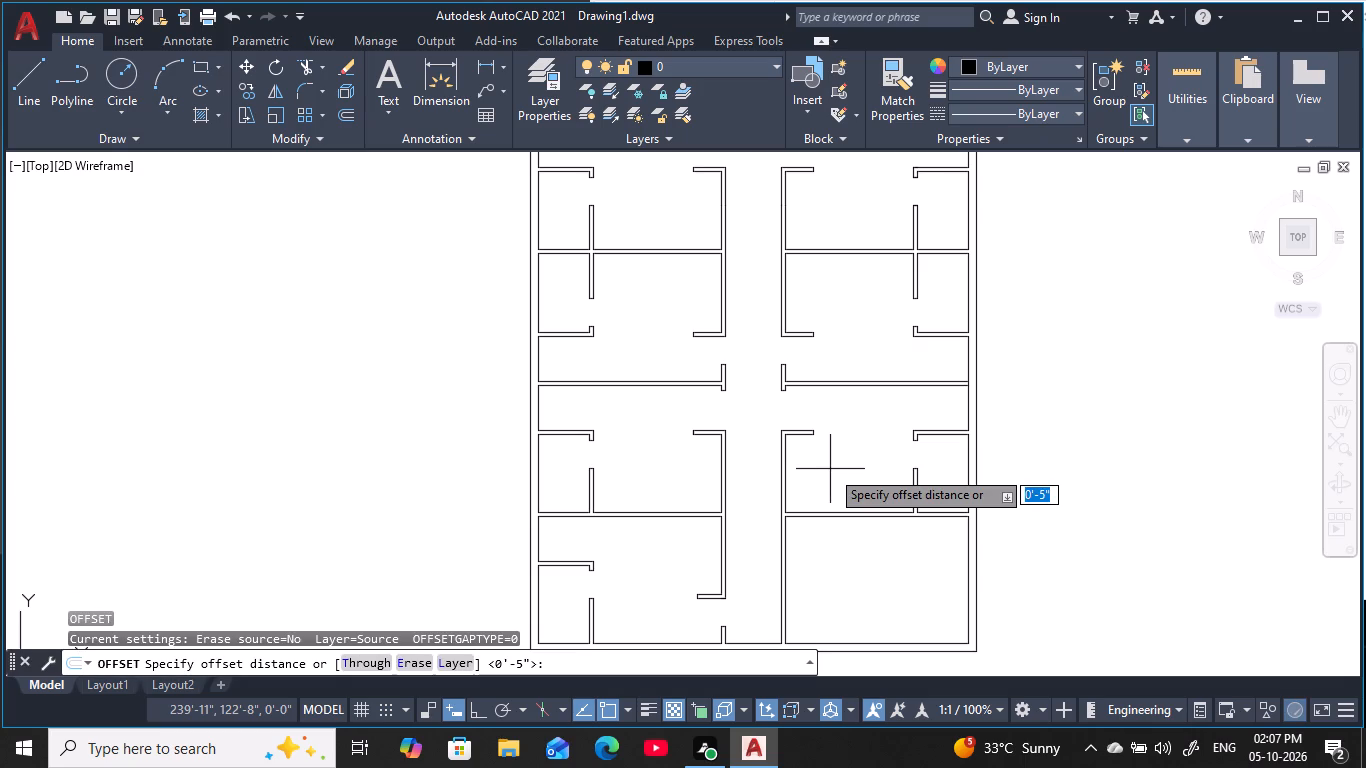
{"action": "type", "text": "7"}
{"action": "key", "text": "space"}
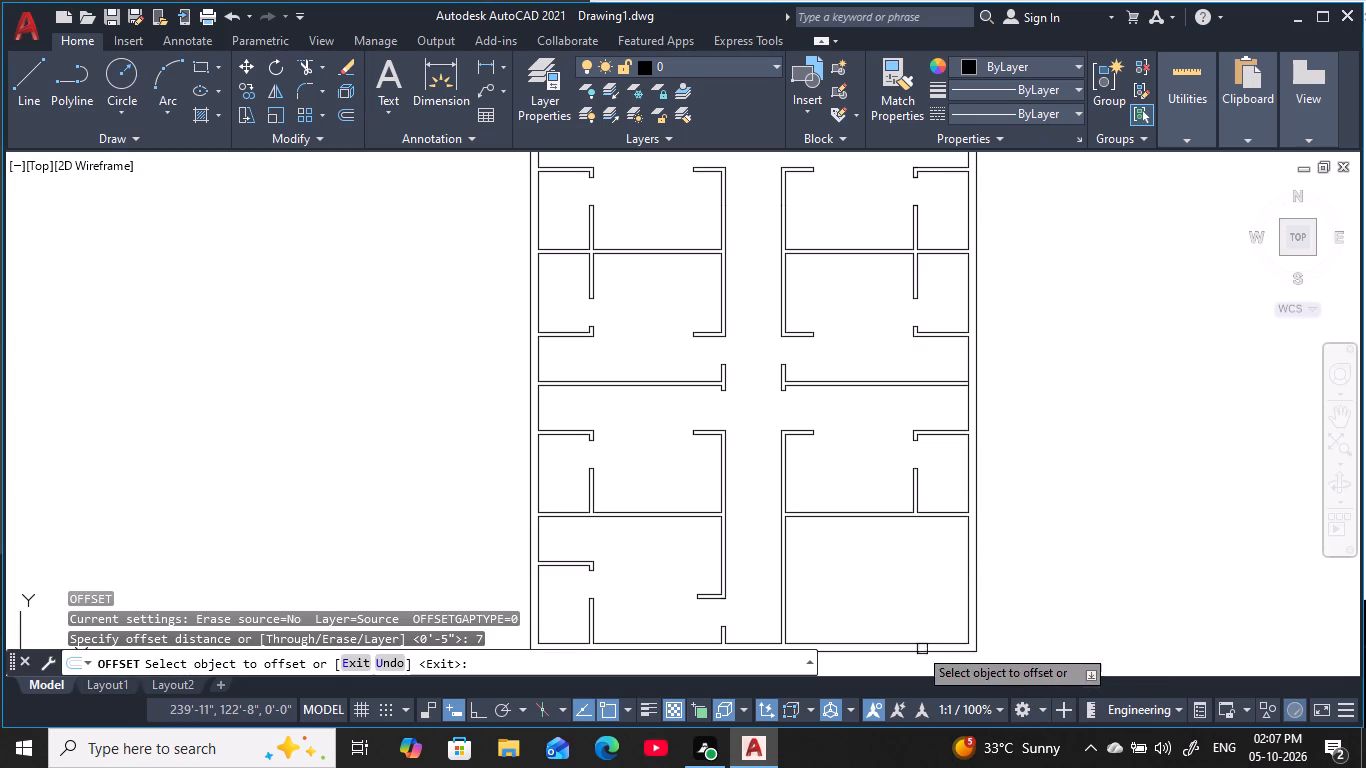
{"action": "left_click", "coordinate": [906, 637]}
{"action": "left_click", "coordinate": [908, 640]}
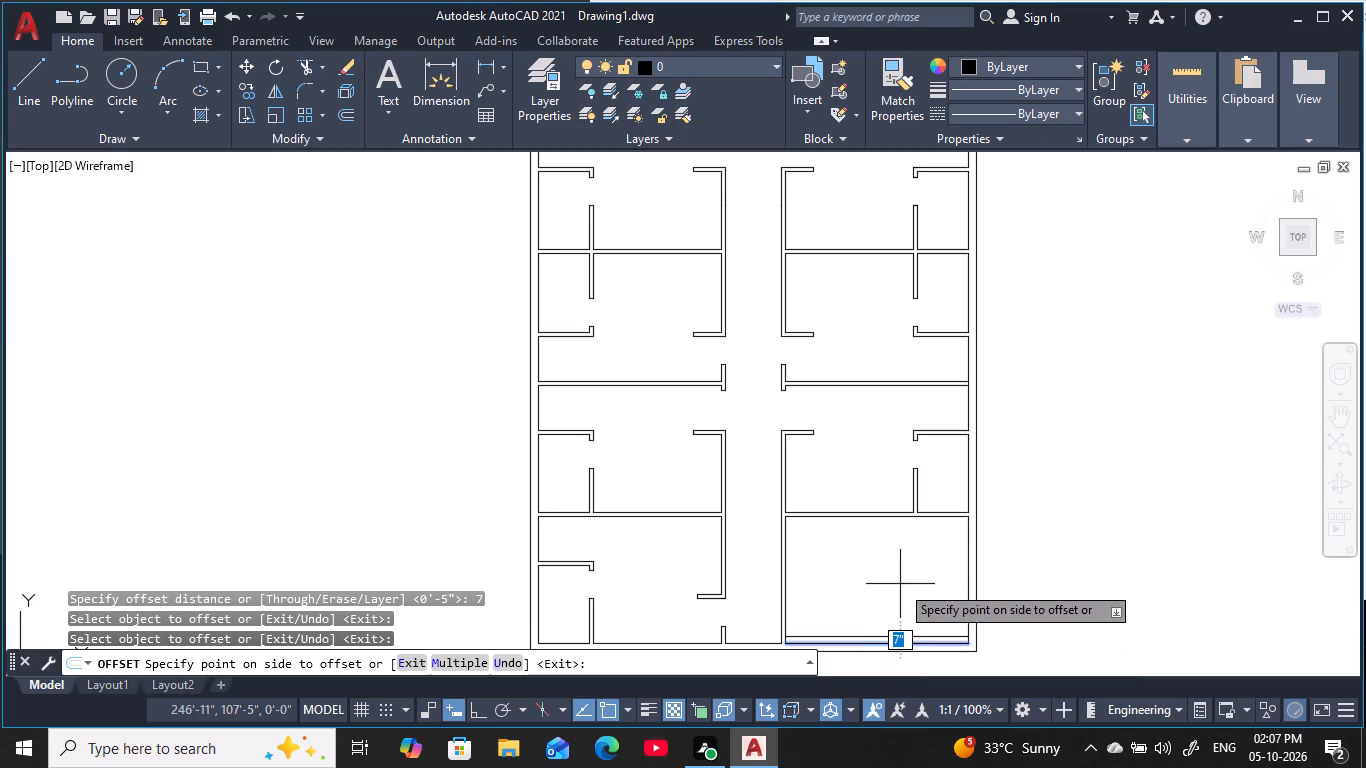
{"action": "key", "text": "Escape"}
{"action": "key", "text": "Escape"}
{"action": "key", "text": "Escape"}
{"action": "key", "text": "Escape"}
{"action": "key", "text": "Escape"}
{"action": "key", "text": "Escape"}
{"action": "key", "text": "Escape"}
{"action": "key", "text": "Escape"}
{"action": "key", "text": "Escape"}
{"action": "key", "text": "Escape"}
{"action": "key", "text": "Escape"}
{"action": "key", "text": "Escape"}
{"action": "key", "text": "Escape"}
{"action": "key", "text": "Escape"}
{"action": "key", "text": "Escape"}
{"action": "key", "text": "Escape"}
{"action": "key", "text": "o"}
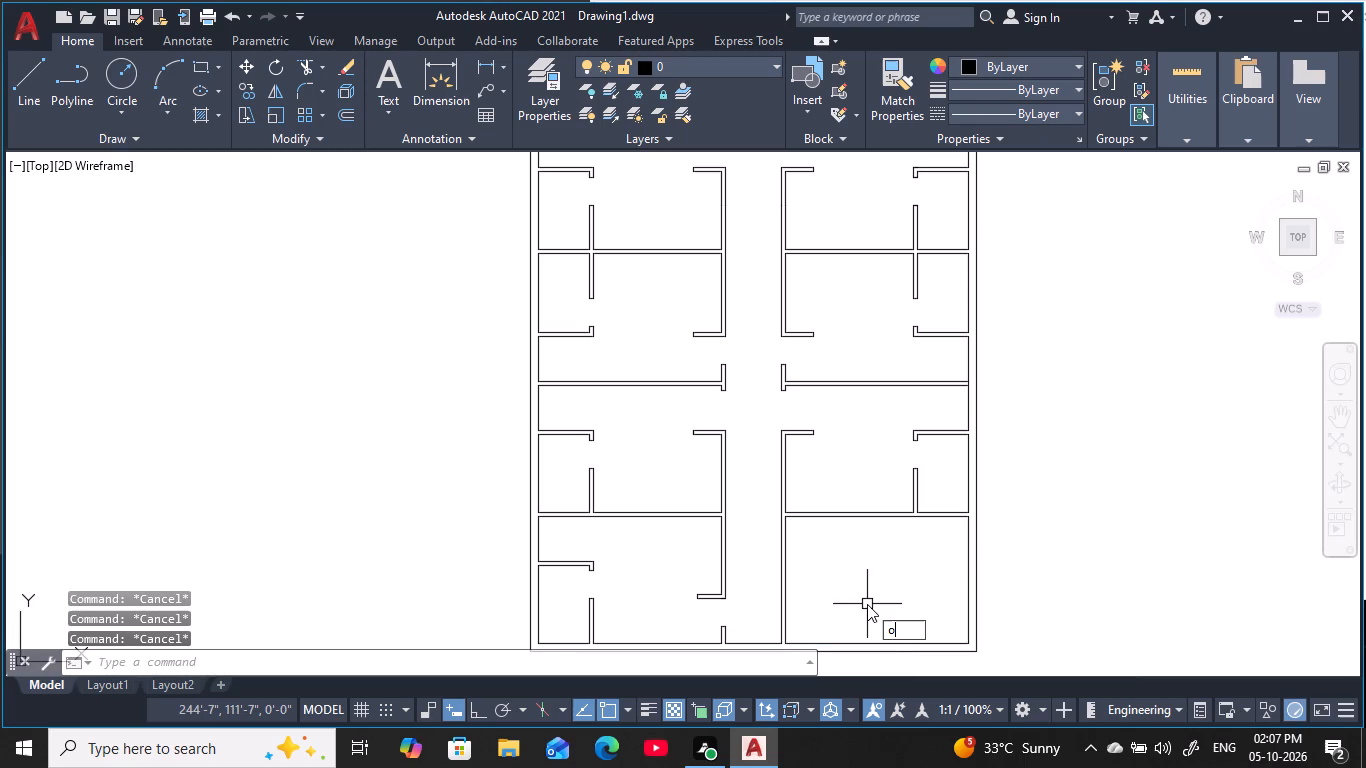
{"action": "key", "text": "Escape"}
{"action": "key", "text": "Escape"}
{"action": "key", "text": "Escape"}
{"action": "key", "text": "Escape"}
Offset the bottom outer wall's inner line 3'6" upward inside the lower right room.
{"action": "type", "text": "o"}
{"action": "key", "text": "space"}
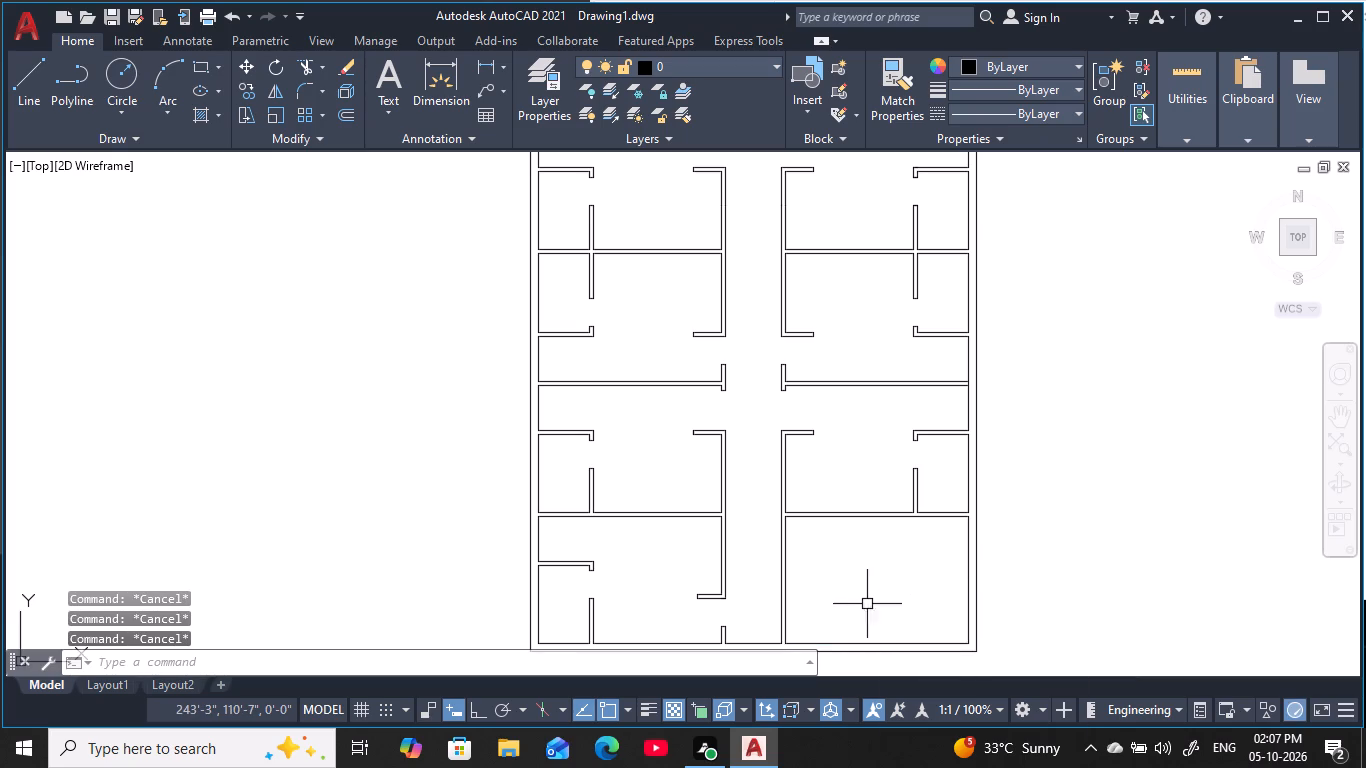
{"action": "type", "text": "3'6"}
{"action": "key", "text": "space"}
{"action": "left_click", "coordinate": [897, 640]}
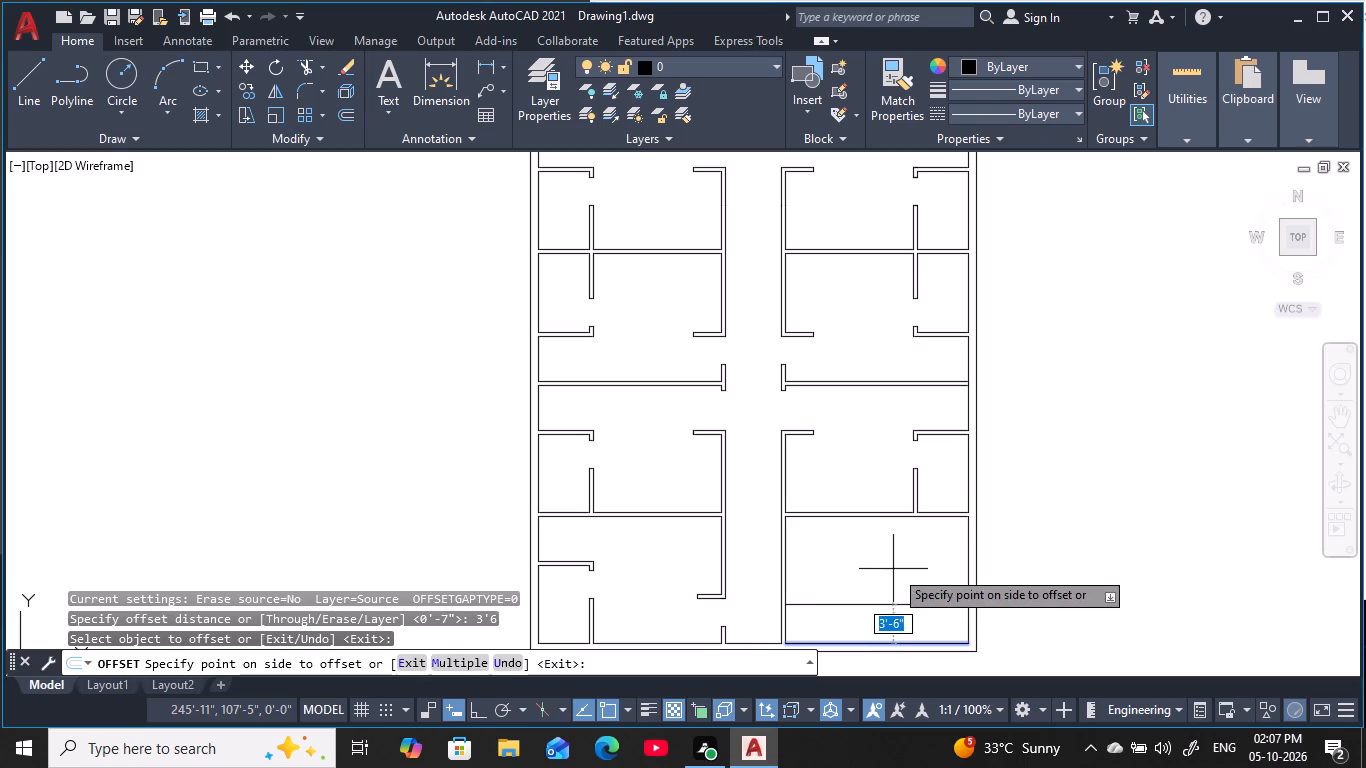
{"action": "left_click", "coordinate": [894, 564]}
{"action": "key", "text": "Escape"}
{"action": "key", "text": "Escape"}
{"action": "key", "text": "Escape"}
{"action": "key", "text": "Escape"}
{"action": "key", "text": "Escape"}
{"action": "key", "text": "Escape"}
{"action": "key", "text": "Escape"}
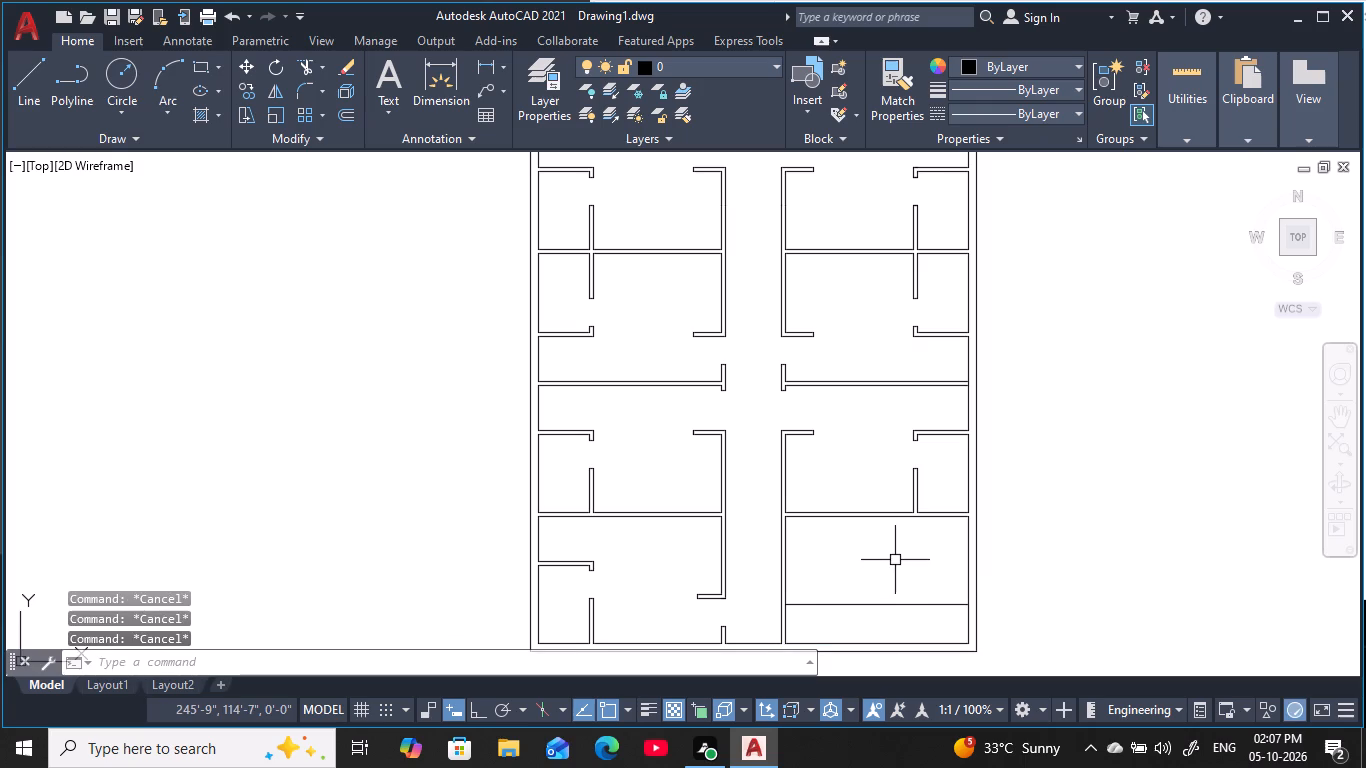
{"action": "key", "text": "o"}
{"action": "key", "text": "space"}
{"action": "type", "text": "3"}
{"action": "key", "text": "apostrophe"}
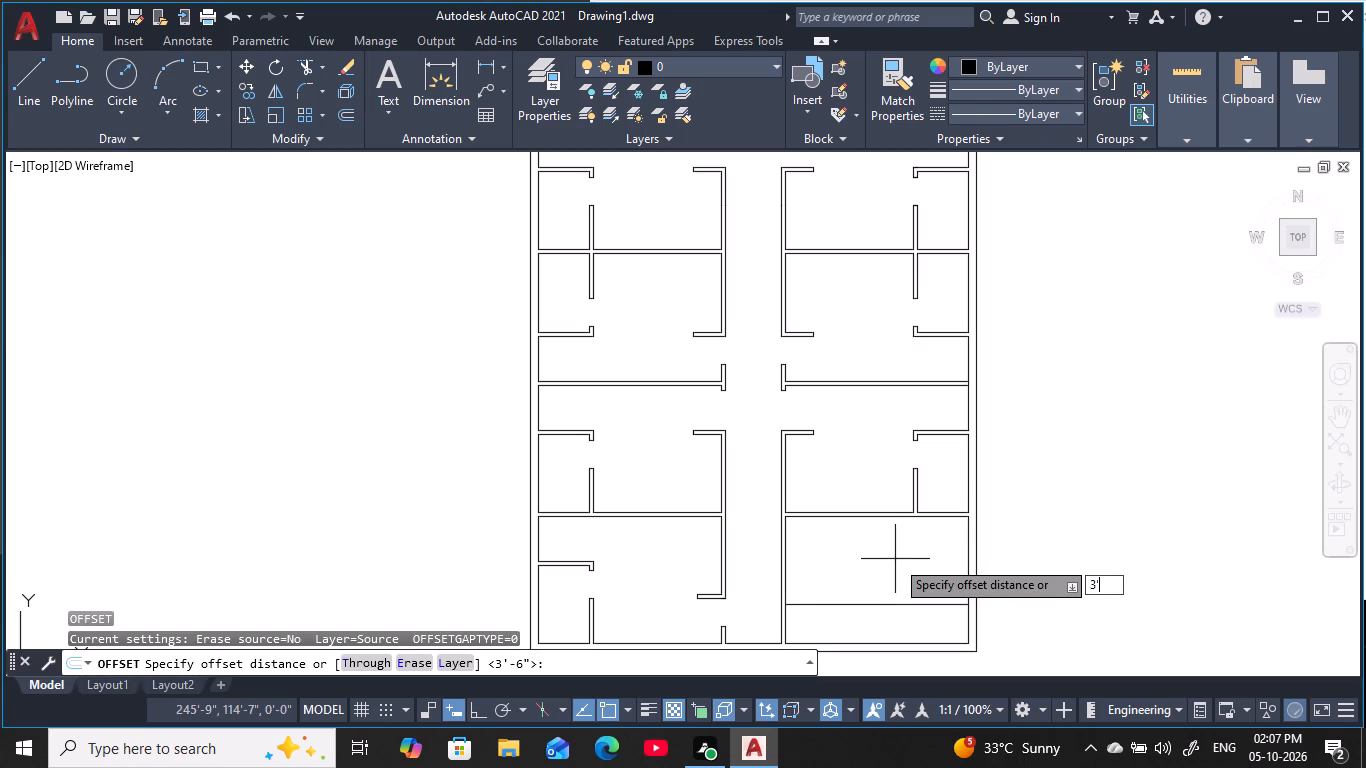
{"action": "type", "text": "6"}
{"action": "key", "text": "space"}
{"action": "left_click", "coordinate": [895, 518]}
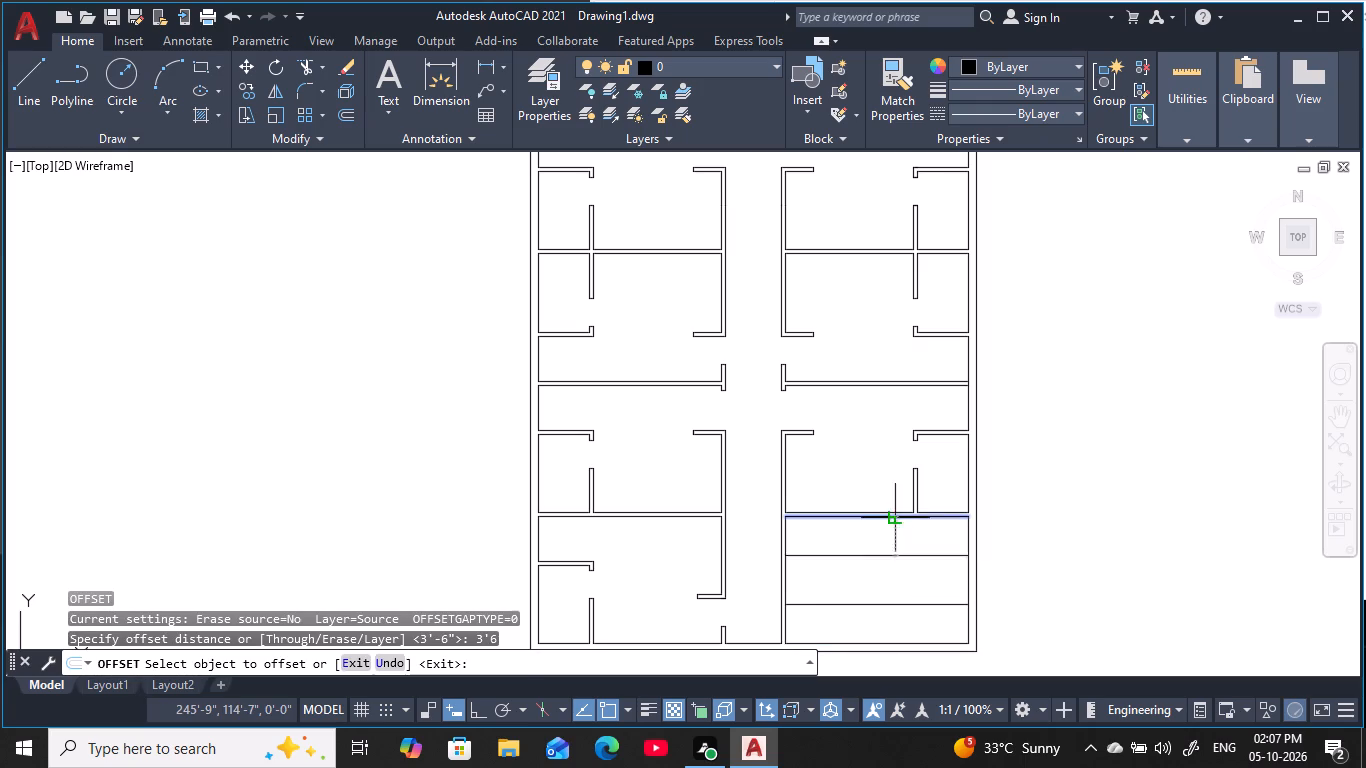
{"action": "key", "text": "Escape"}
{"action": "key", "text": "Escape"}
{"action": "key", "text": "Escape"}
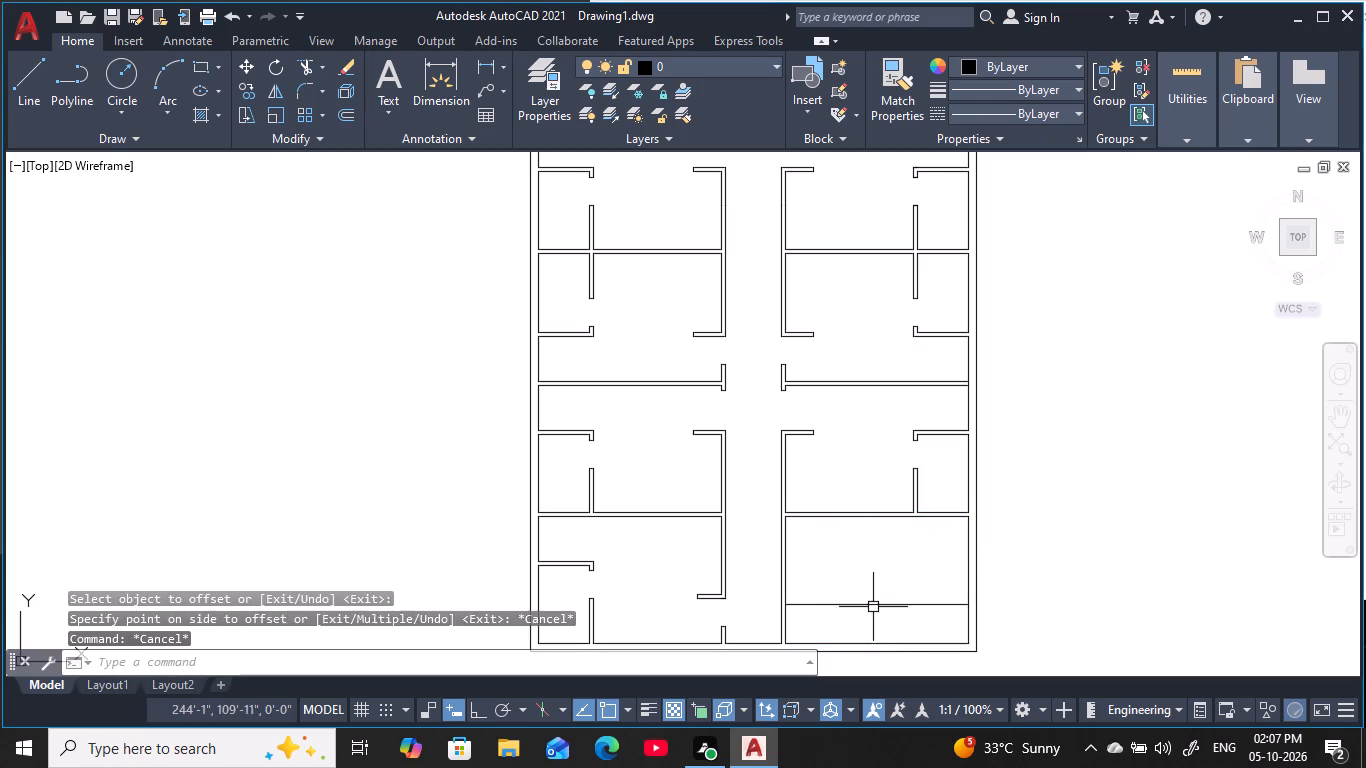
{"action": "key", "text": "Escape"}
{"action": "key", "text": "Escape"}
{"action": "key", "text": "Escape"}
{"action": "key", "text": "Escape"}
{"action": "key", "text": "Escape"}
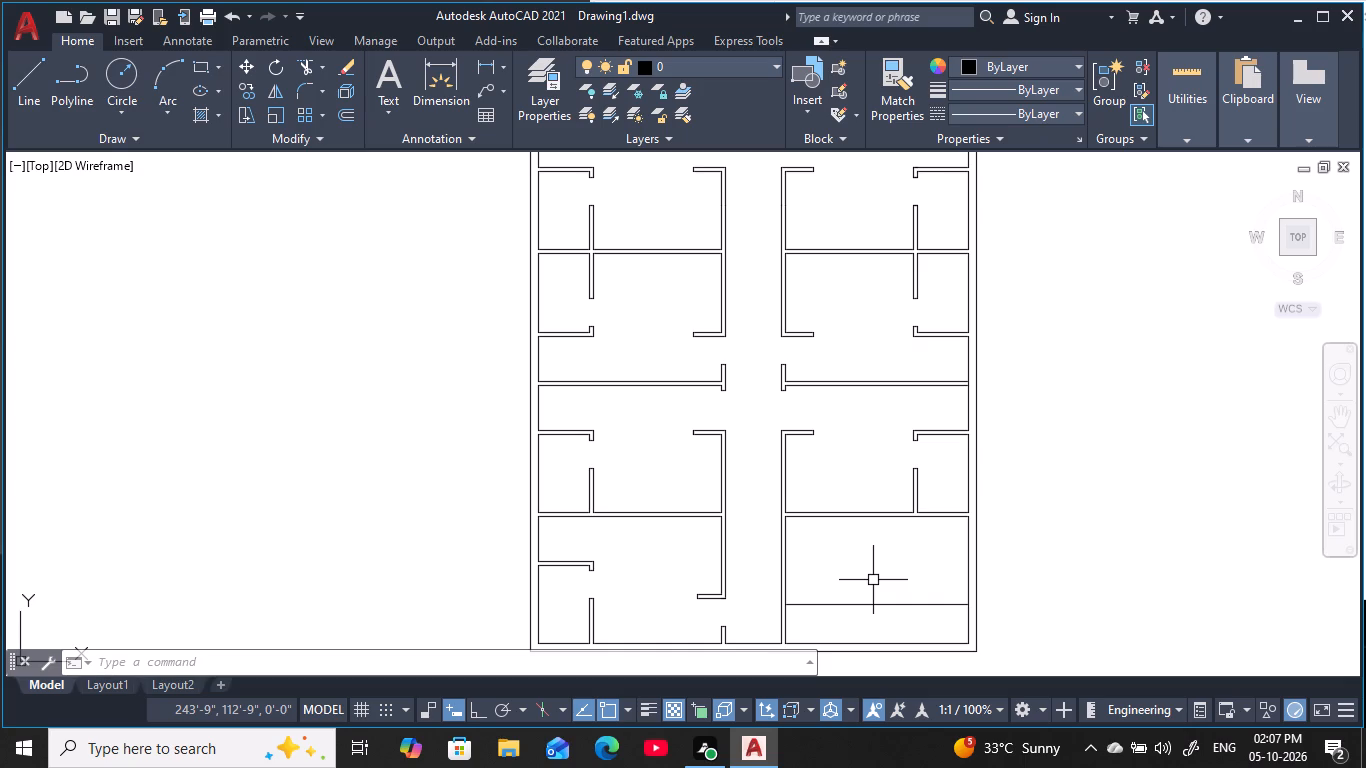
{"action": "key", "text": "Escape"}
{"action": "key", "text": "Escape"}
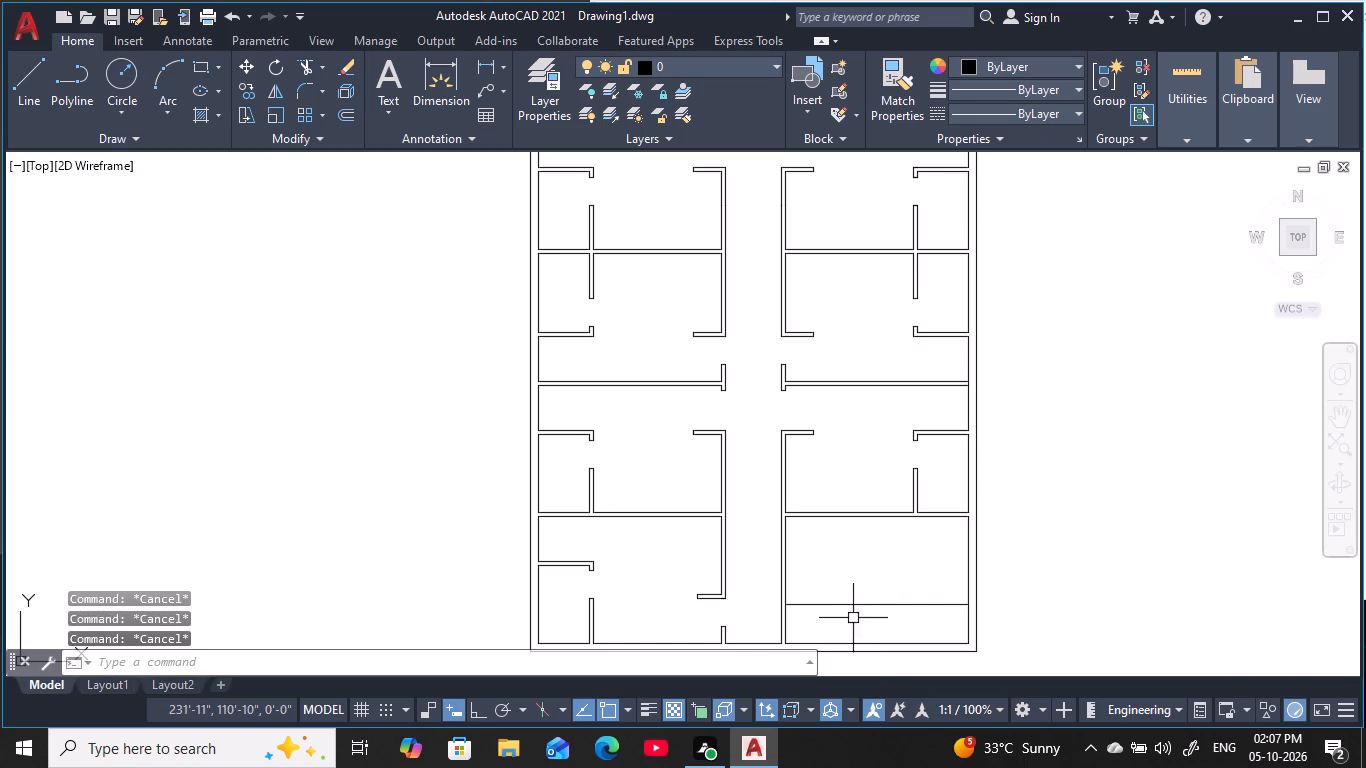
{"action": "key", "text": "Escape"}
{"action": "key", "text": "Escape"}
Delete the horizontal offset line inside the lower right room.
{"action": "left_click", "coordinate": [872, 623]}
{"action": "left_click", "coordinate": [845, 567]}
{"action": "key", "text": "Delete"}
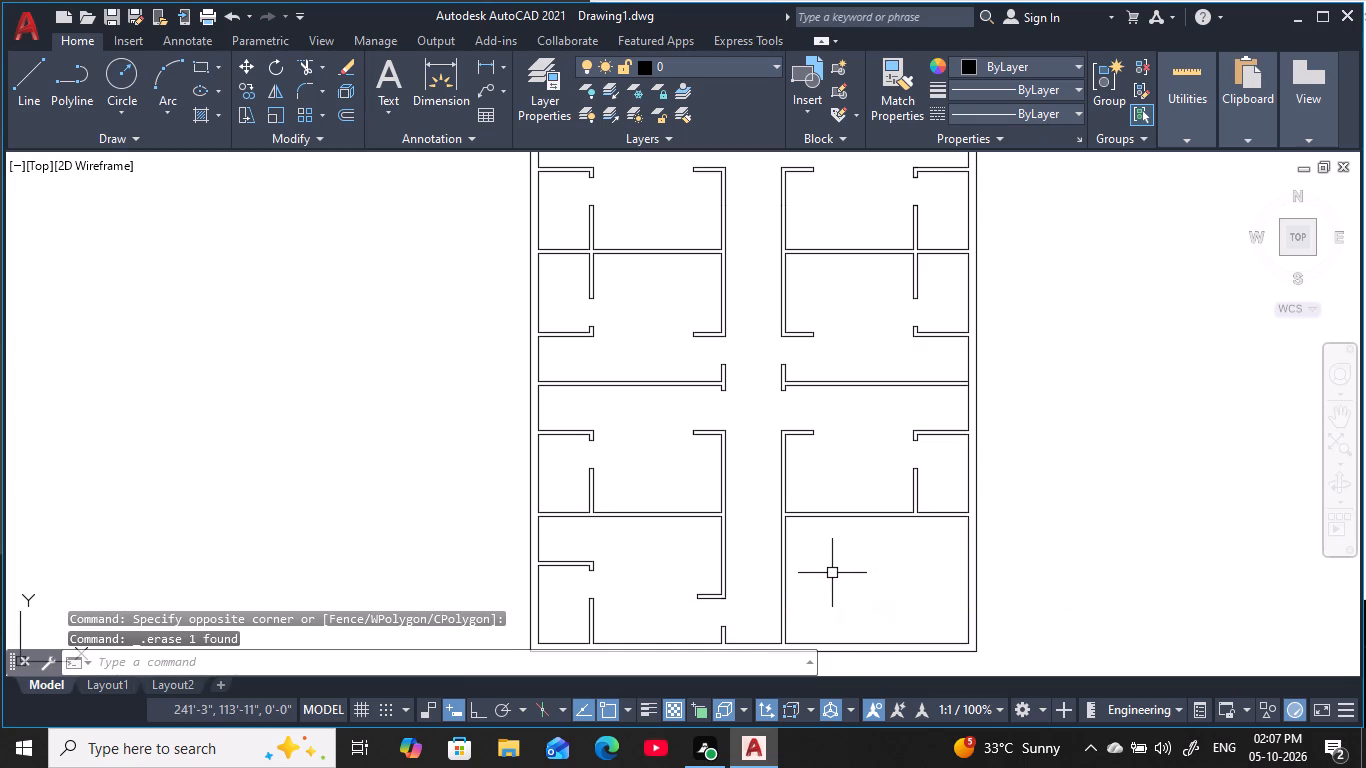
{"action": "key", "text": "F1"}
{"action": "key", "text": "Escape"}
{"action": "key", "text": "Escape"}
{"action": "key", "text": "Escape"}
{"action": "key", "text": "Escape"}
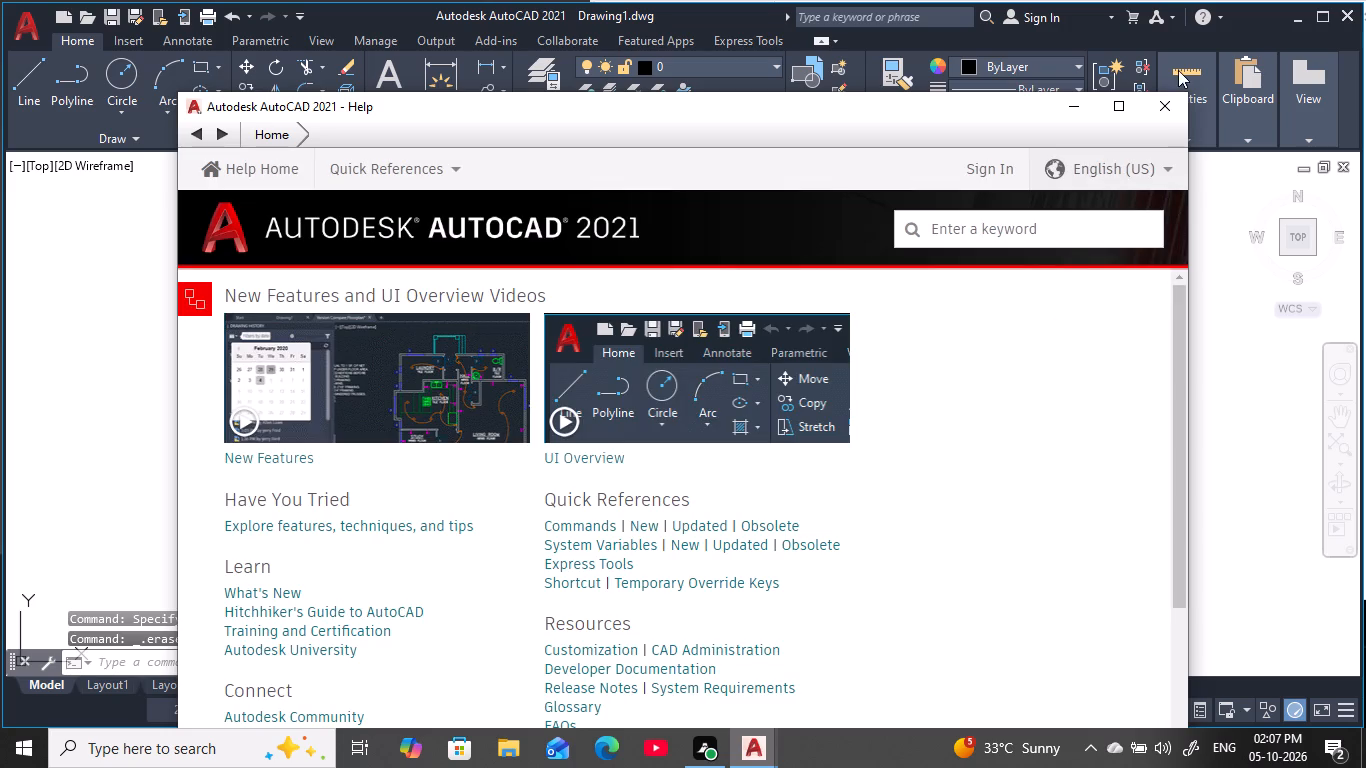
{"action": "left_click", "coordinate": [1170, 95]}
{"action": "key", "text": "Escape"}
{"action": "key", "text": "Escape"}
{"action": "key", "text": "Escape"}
Offset the bottom outer wall's inner line 5' upward inside the lower right room.
{"action": "middle_click_drag", "start_coordinate": [863, 622], "coordinate": [858, 532]}
{"action": "key", "text": "Escape"}
{"action": "key", "text": "Escape"}
{"action": "type", "text": "o"}
{"action": "key", "text": "space"}
{"action": "type", "text": "5'"}
{"action": "key", "text": "space"}
{"action": "left_click", "coordinate": [842, 556]}
{"action": "left_click", "coordinate": [879, 456]}
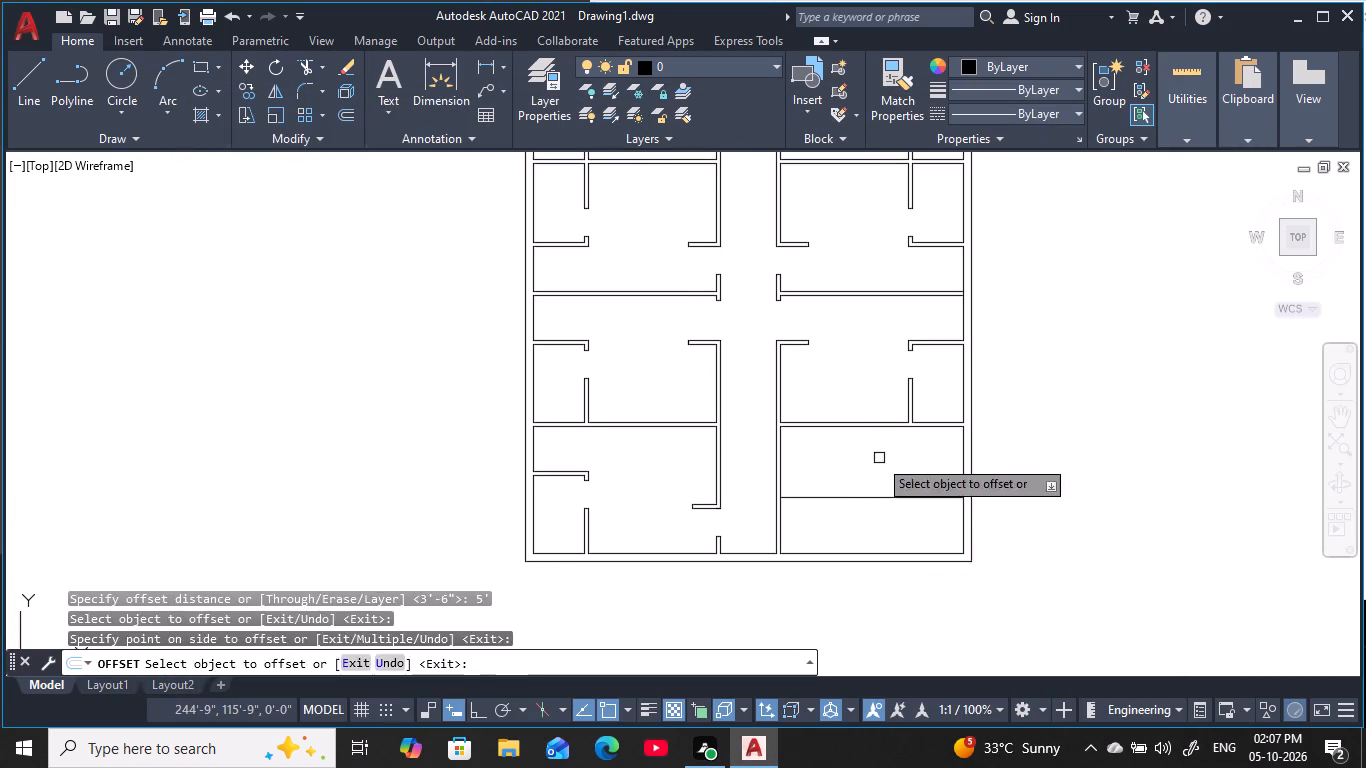
{"action": "key", "text": "Escape"}
{"action": "key", "text": "Escape"}
{"action": "key", "text": "Escape"}
{"action": "key", "text": "Escape"}
{"action": "key", "text": "Escape"}
{"action": "key", "text": "Escape"}
Offset the lower line of the lower right room's top wall 5' downward into the room.
{"action": "type", "text": "o"}
{"action": "key", "text": "space"}
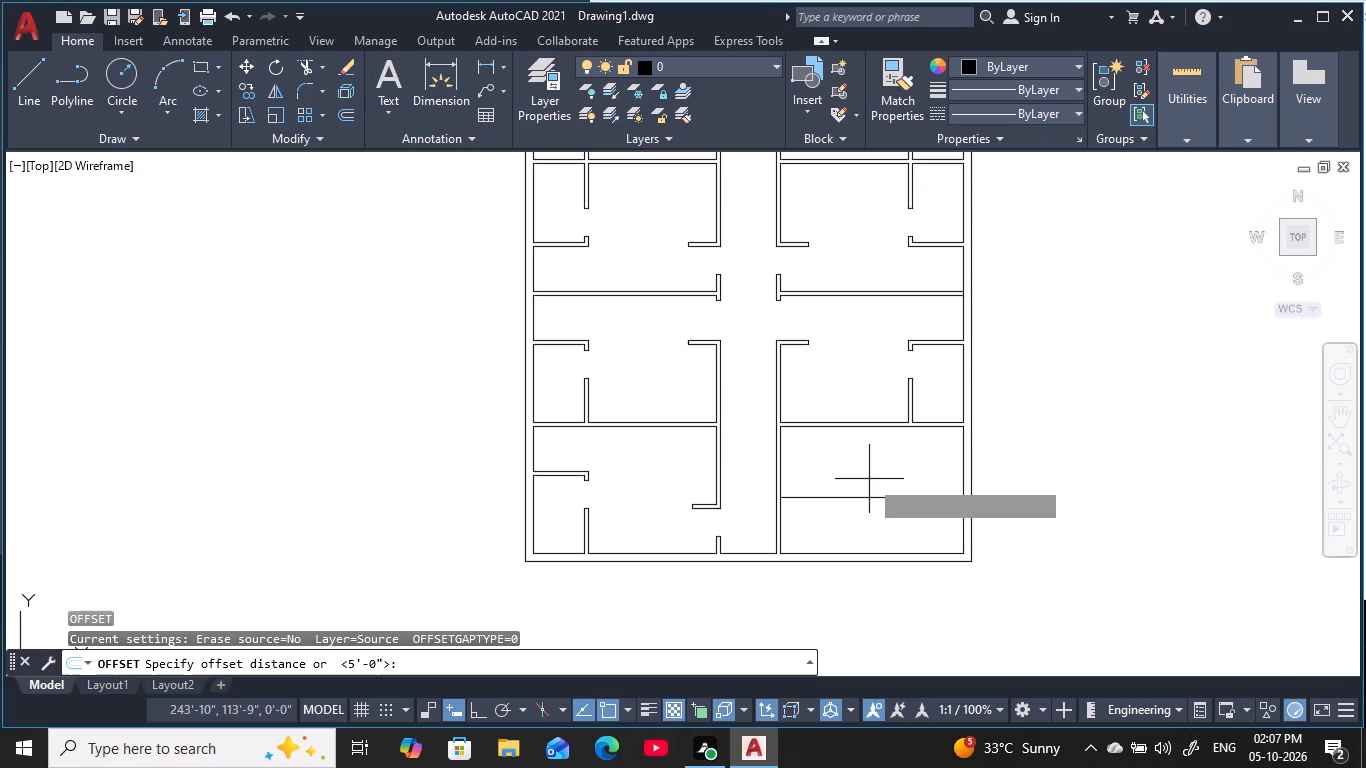
{"action": "type", "text": "5'"}
{"action": "key", "text": "space"}
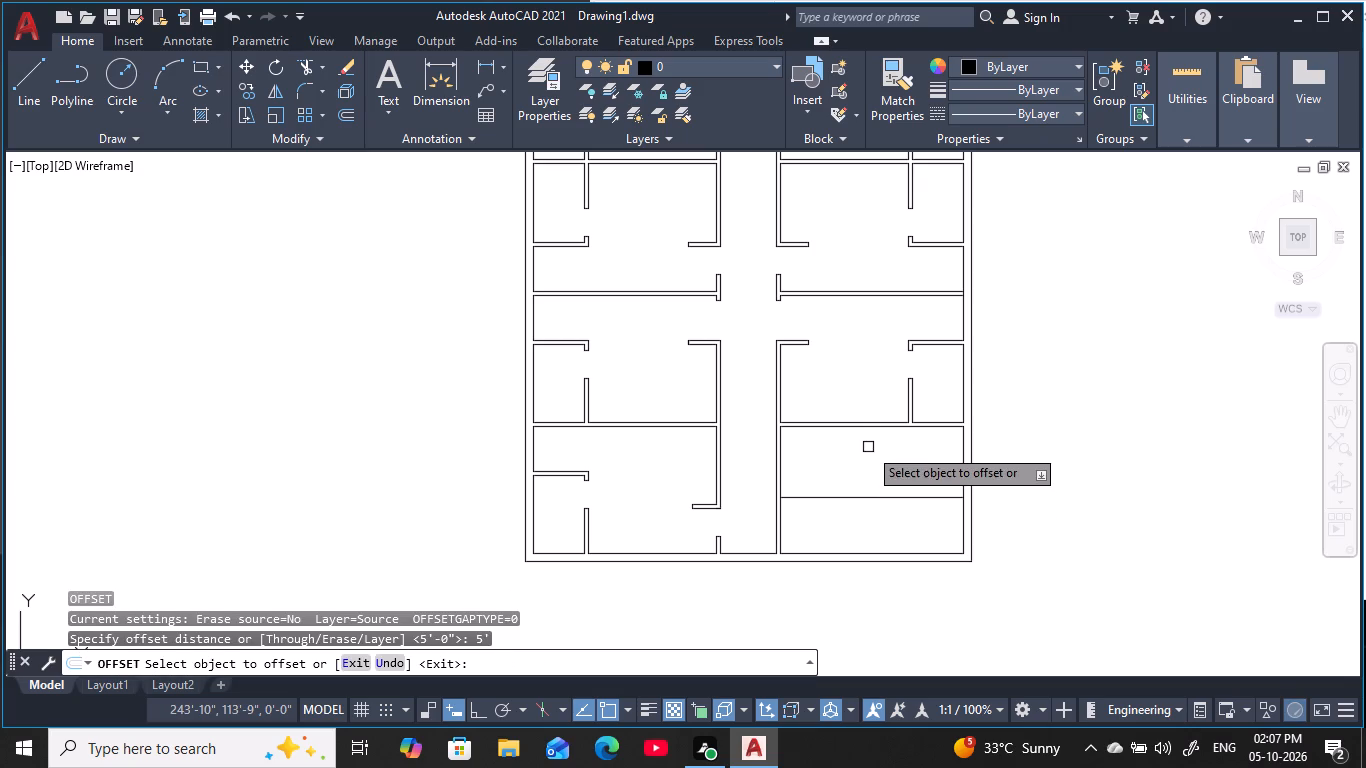
{"action": "left_click", "coordinate": [869, 429]}
{"action": "left_click", "coordinate": [879, 532]}
{"action": "key", "text": "Escape"}
{"action": "key", "text": "Escape"}
{"action": "key", "text": "Escape"}
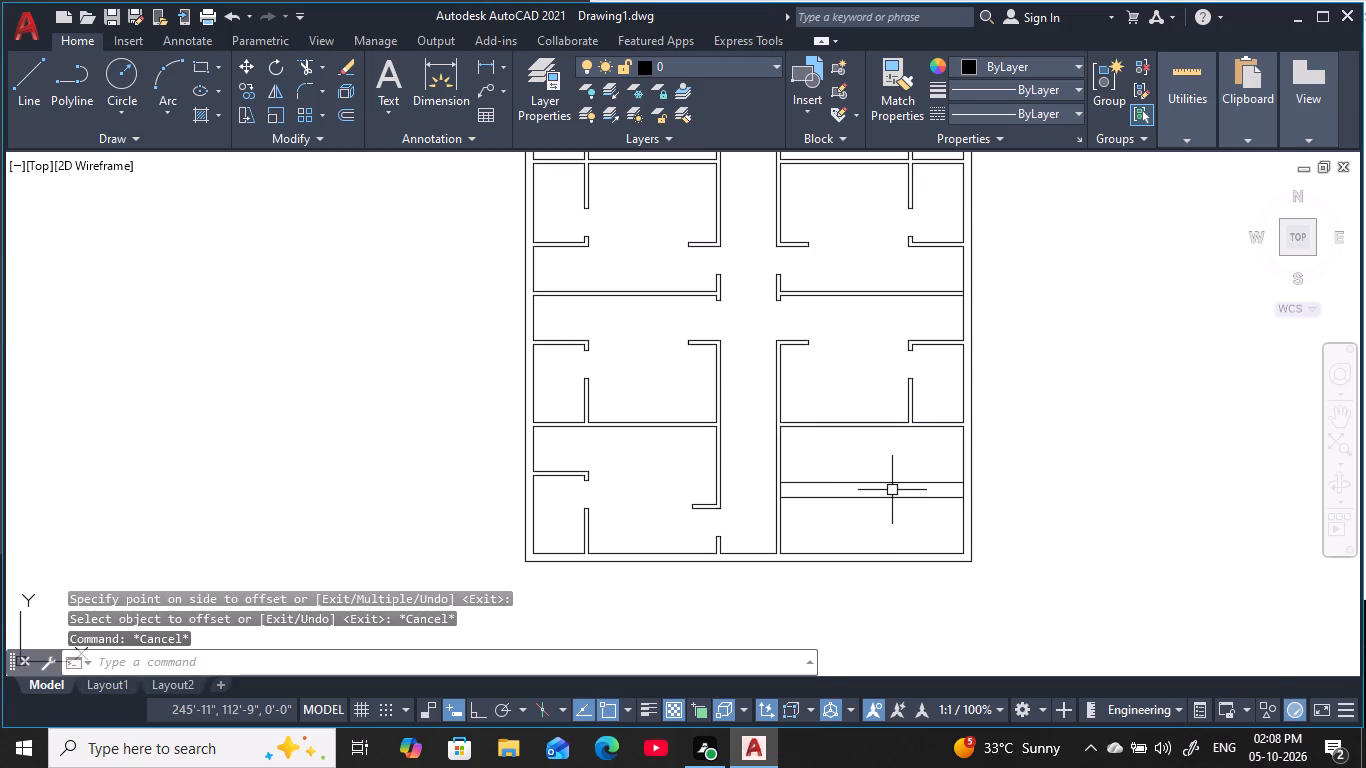
{"action": "key", "text": "Escape"}
{"action": "key", "text": "Escape"}
{"action": "key", "text": "Escape"}
{"action": "key", "text": "Escape"}
{"action": "key", "text": "Escape"}
{"action": "key", "text": "Escape"}
{"action": "key", "text": "Escape"}
{"action": "key", "text": "Escape"}
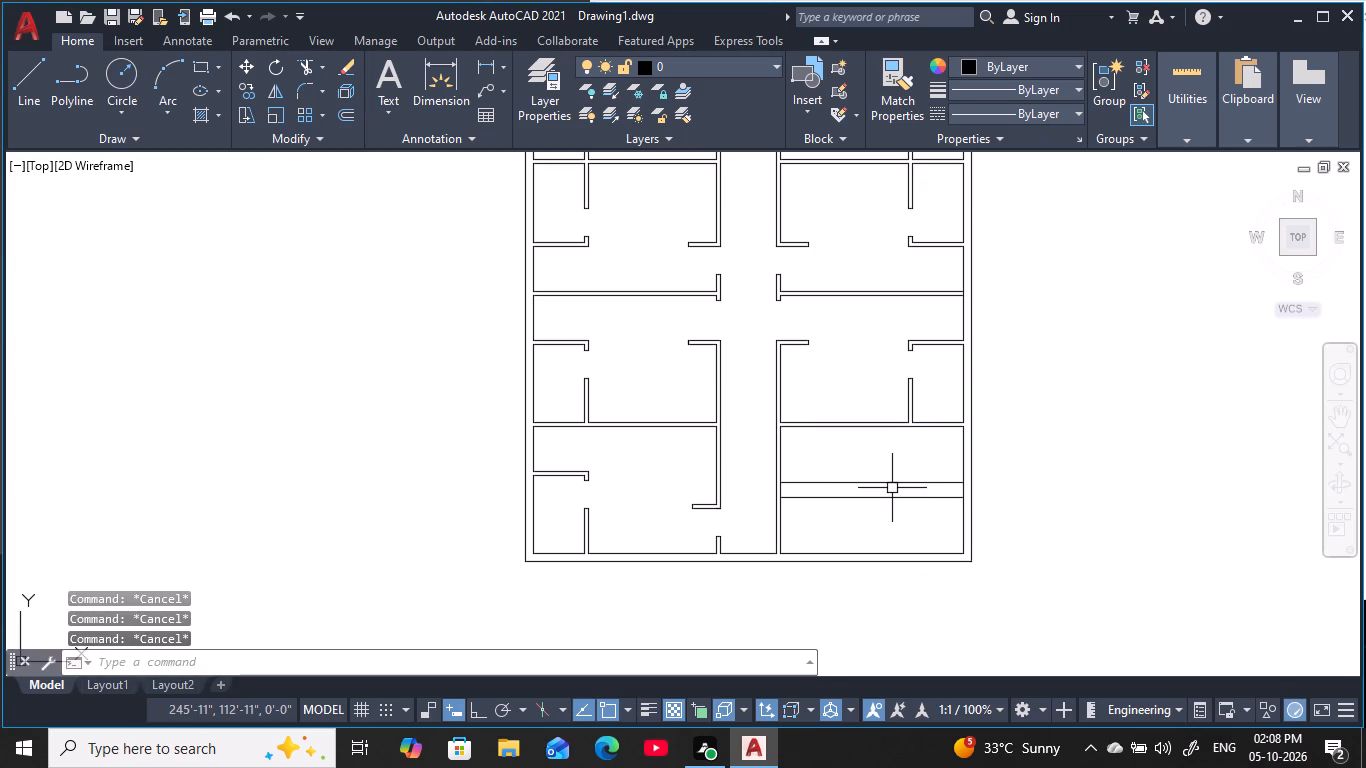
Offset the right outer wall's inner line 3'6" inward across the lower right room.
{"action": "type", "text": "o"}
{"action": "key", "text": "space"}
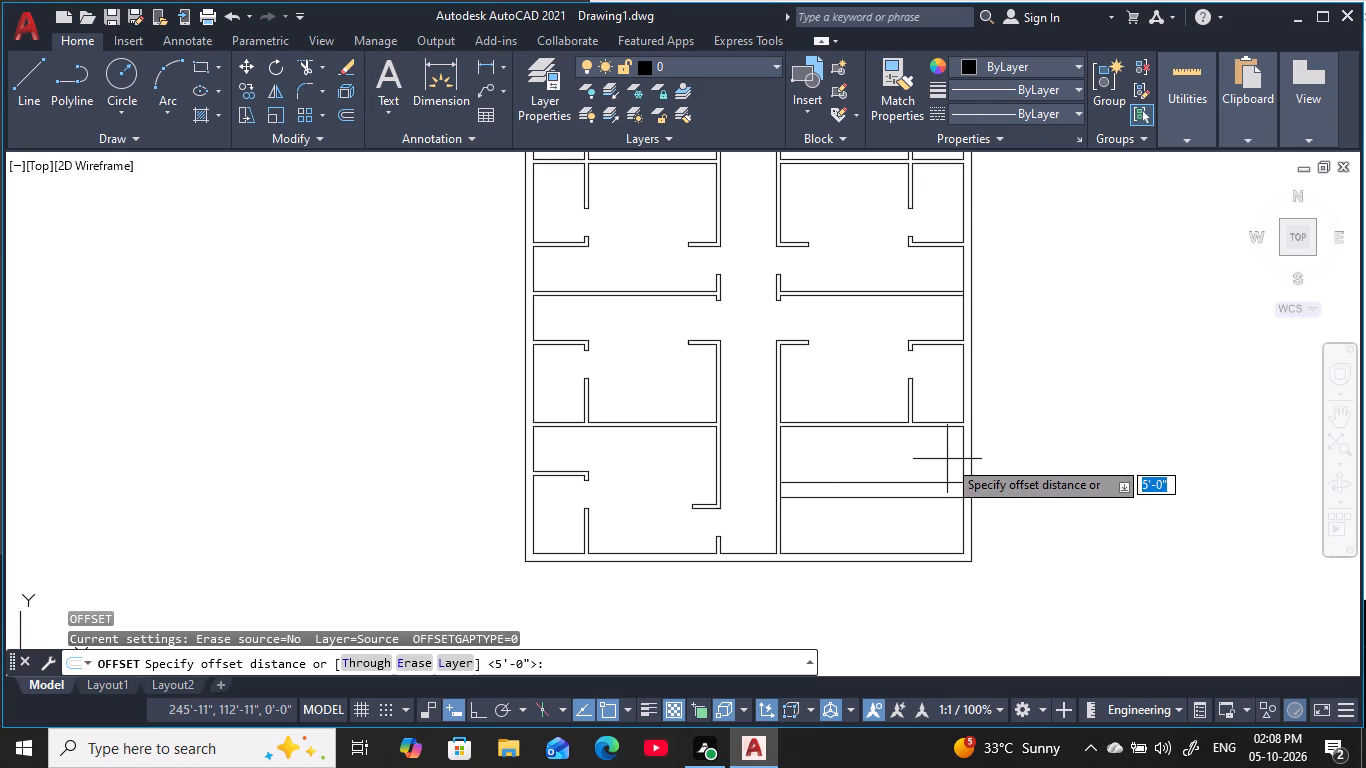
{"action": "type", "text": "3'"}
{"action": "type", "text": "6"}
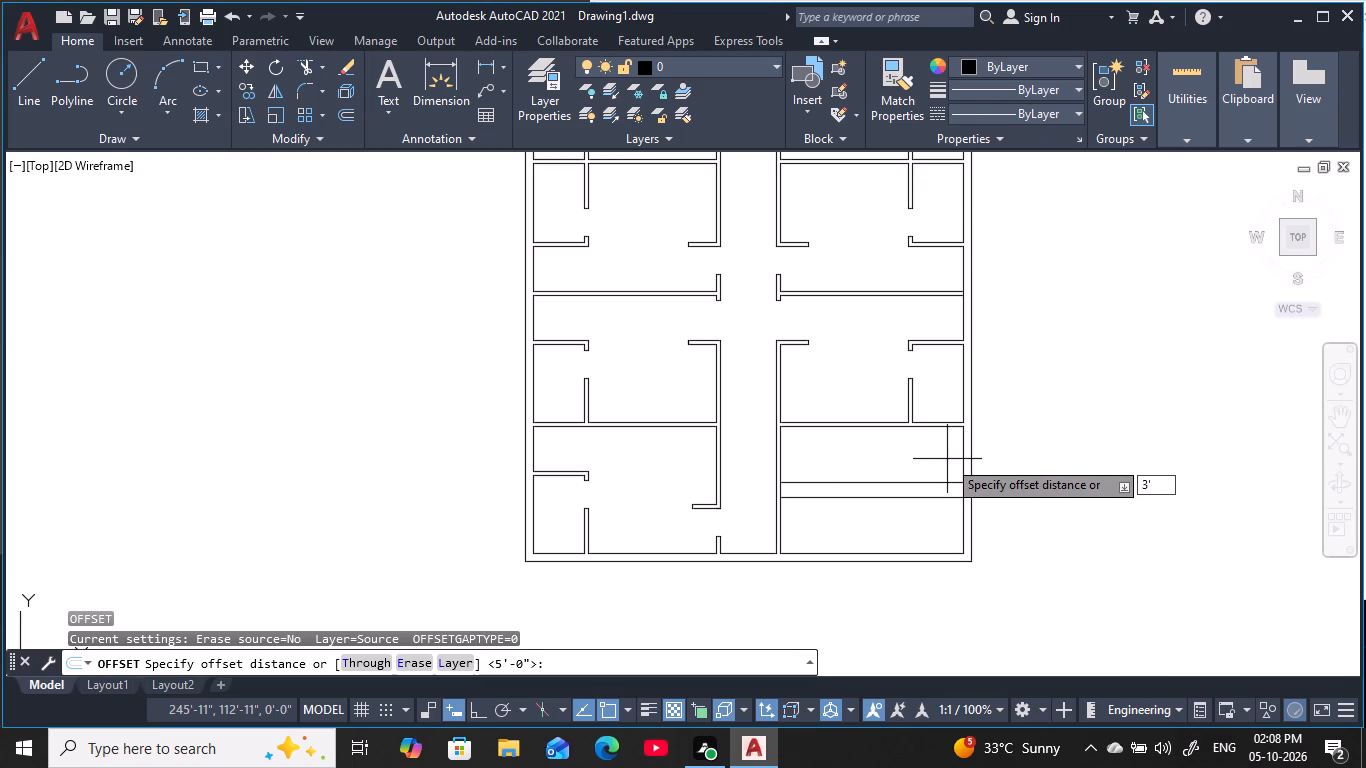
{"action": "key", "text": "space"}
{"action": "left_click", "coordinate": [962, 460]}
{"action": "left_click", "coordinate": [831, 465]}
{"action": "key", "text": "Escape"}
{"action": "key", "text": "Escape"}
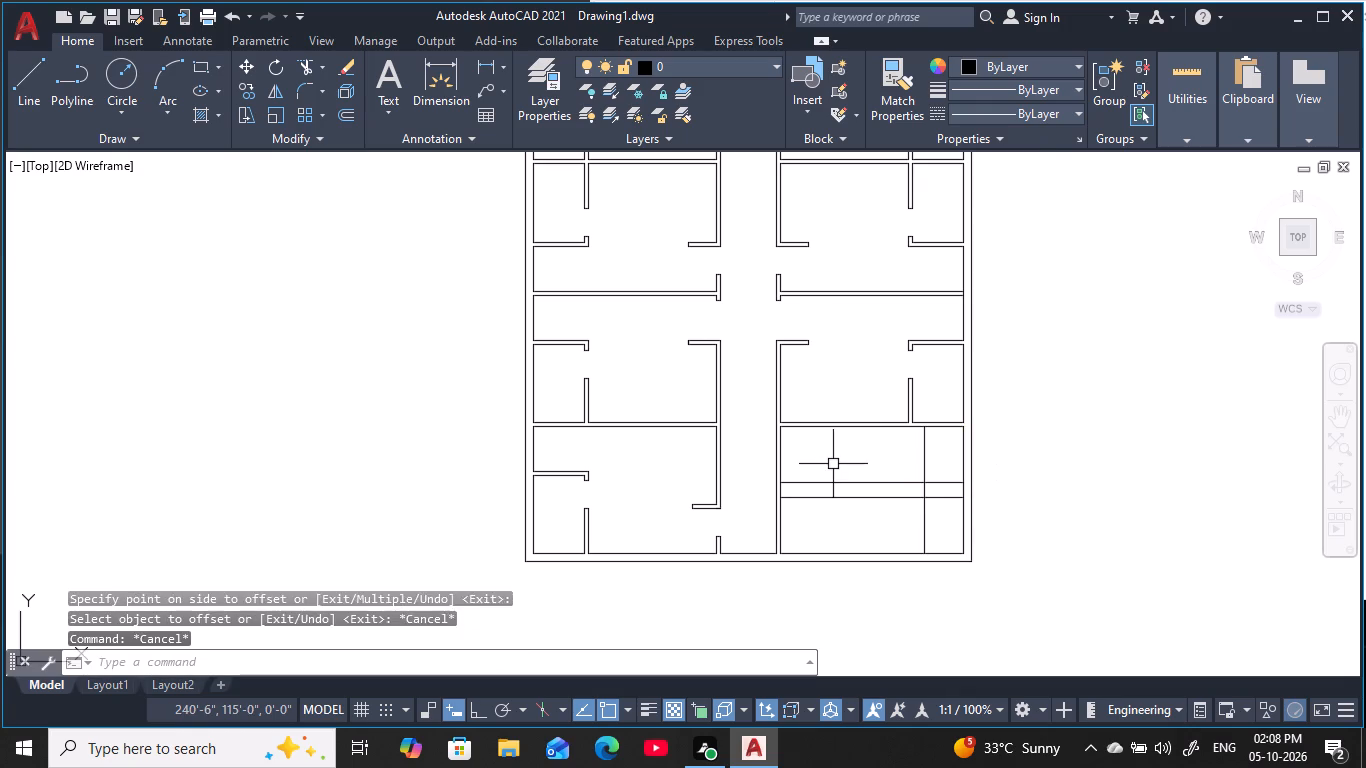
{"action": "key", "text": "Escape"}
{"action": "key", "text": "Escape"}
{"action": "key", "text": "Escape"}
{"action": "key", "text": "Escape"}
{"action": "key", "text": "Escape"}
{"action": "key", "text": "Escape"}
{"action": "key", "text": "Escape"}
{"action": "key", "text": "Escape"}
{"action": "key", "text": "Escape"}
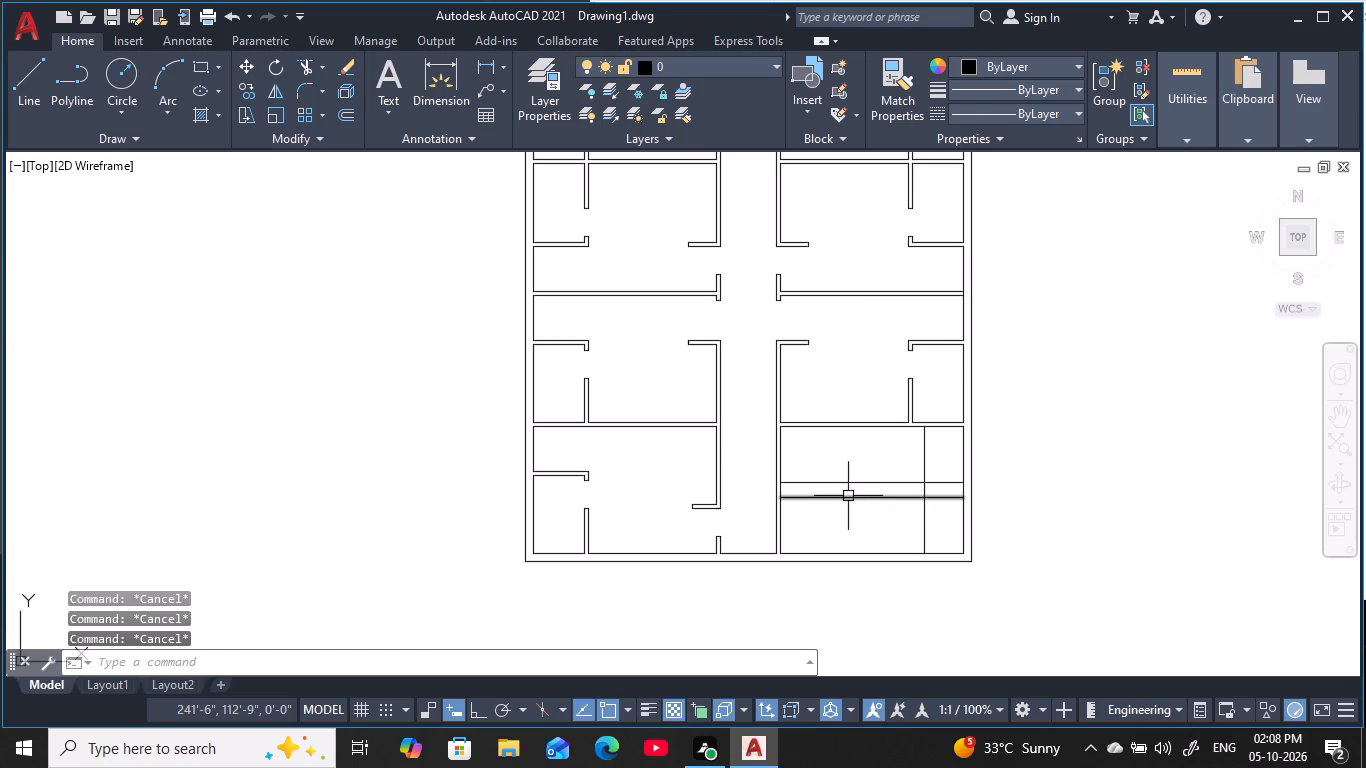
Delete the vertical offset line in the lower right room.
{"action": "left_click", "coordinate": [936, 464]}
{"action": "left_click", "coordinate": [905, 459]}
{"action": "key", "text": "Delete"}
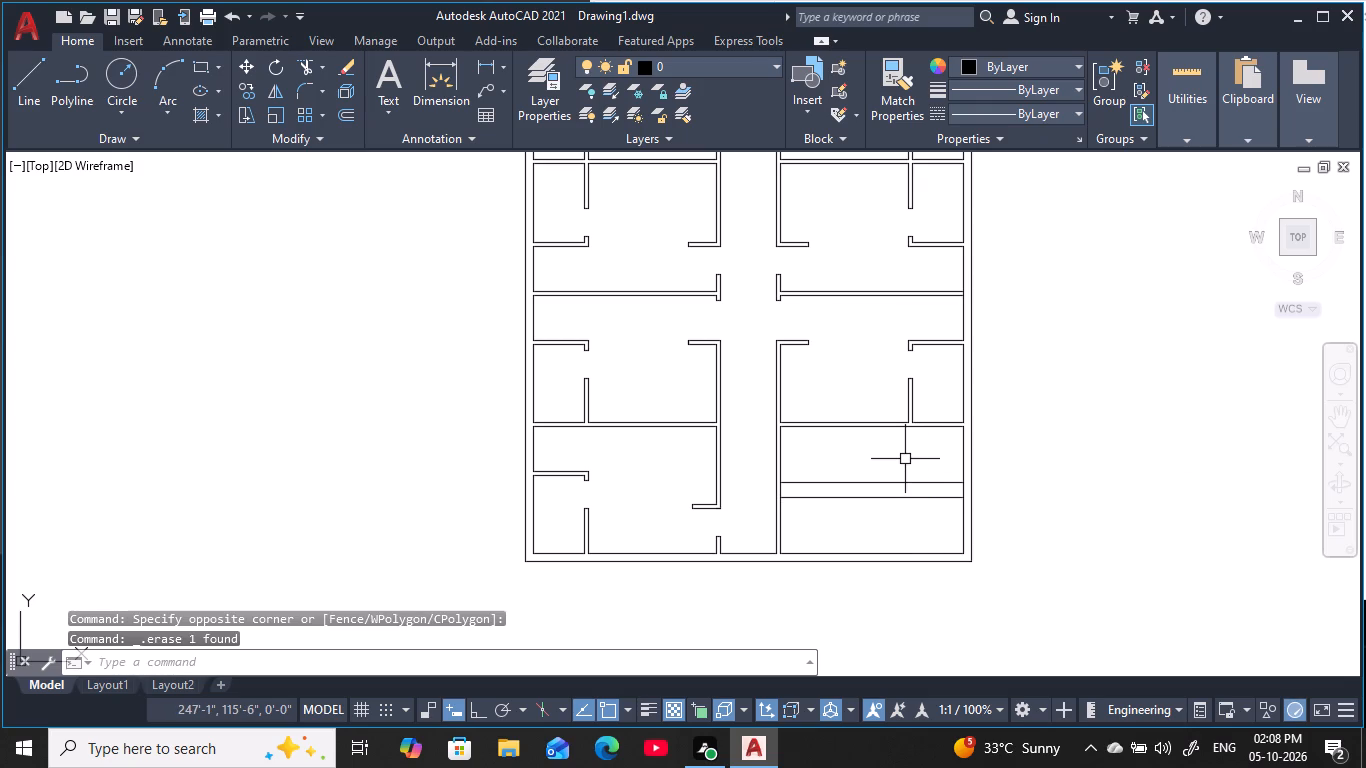
Offset the right outer wall's inner line 5' inward across the lower right room.
{"action": "type", "text": "o"}
{"action": "key", "text": "space"}
{"action": "type", "text": "5'"}
{"action": "key", "text": "space"}
{"action": "left_click", "coordinate": [961, 464]}
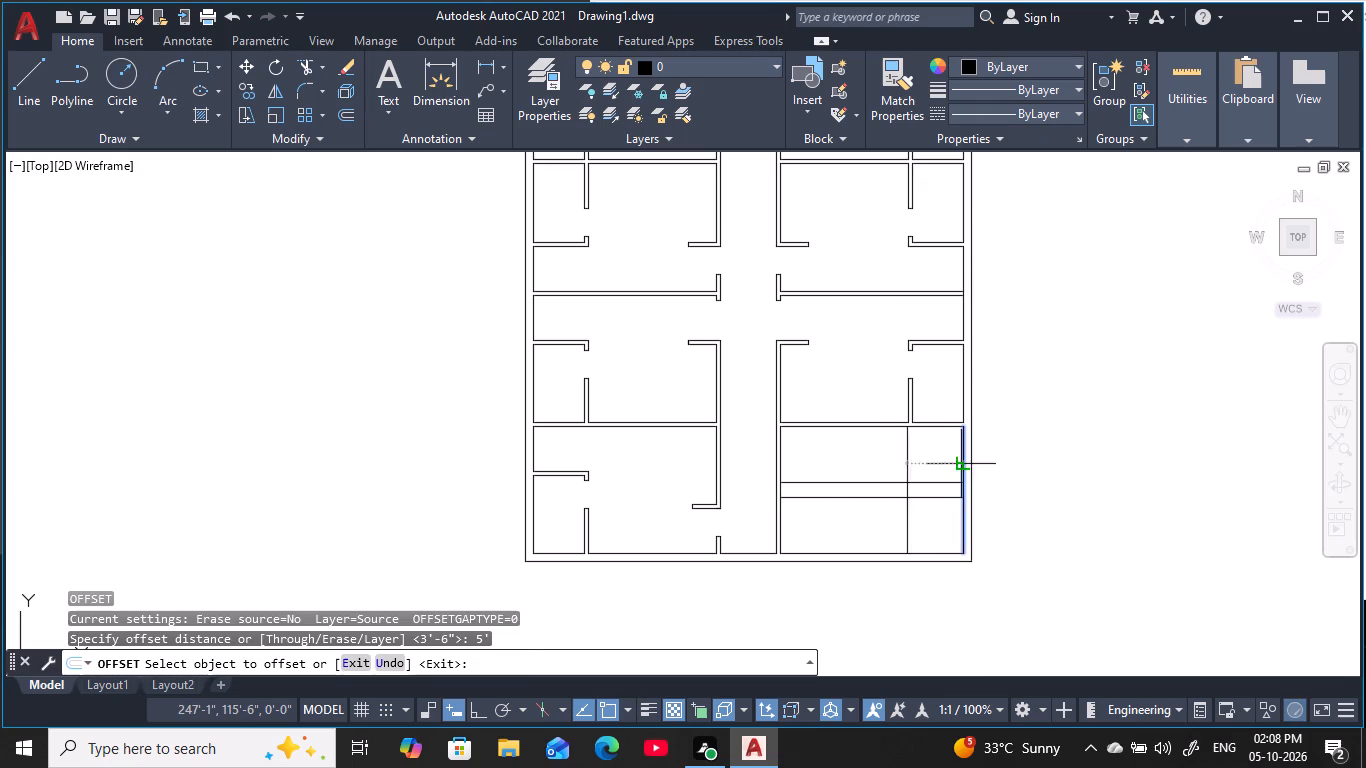
{"action": "left_click", "coordinate": [786, 473]}
{"action": "key", "text": "Escape"}
{"action": "key", "text": "Escape"}
{"action": "key", "text": "Escape"}
{"action": "key", "text": "Escape"}
{"action": "key", "text": "Escape"}
{"action": "key", "text": "Escape"}
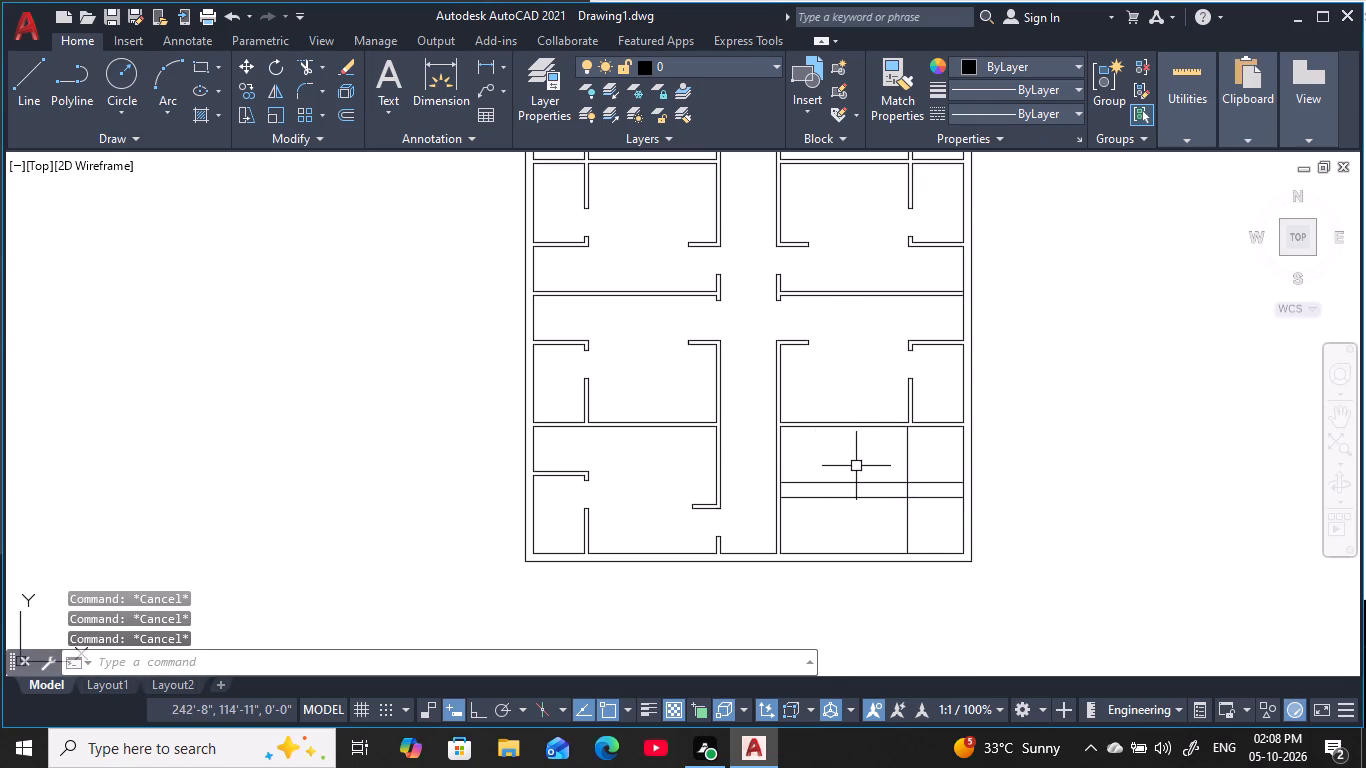
{"action": "key", "text": "Escape"}
{"action": "key", "text": "Escape"}
{"action": "key", "text": "Escape"}
{"action": "key", "text": "Escape"}
{"action": "key", "text": "Escape"}
{"action": "key", "text": "Escape"}
{"action": "key", "text": "Escape"}
{"action": "key", "text": "Escape"}
Offset the vertical line in the lower right room by 10" toward the corridor to form the first tread.
{"action": "type", "text": "o 1"}
{"action": "key", "text": "0"}
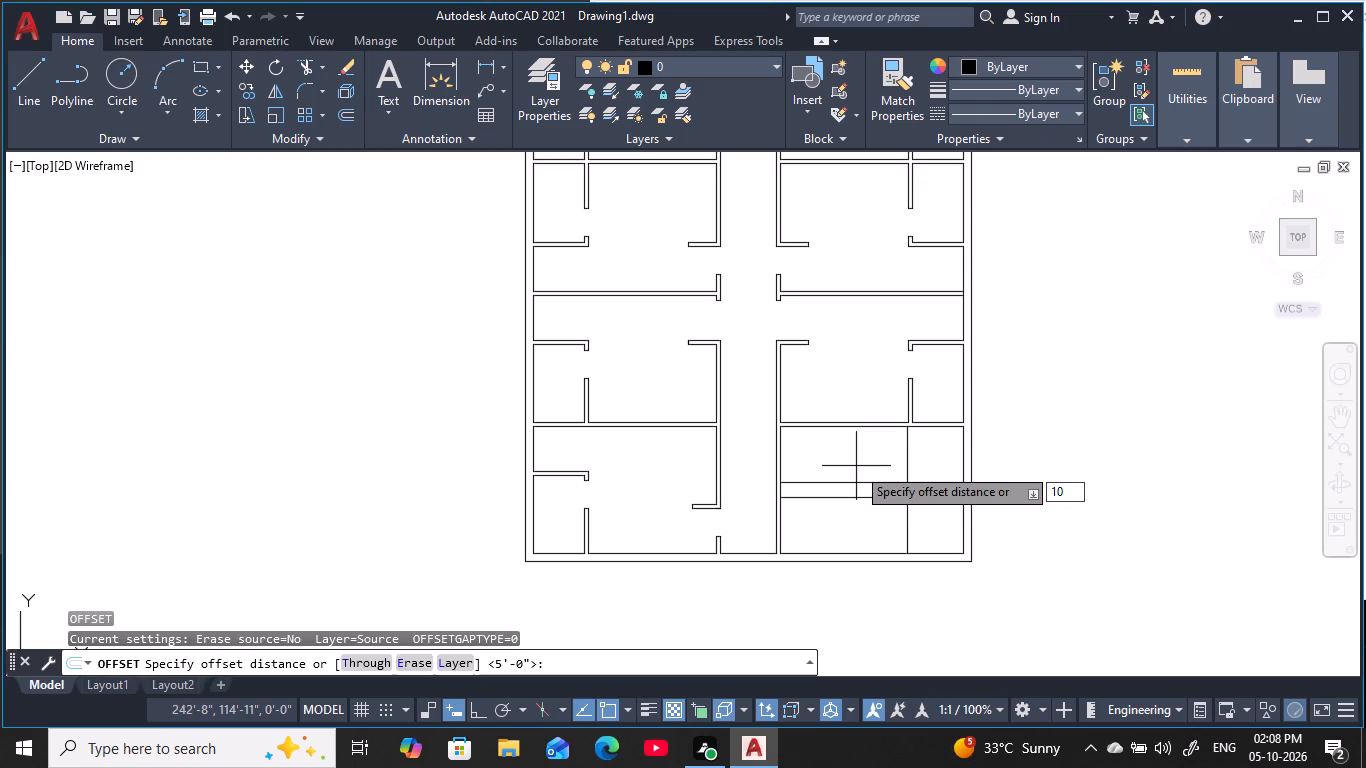
{"action": "key", "text": "space"}
{"action": "left_click", "coordinate": [910, 464]}
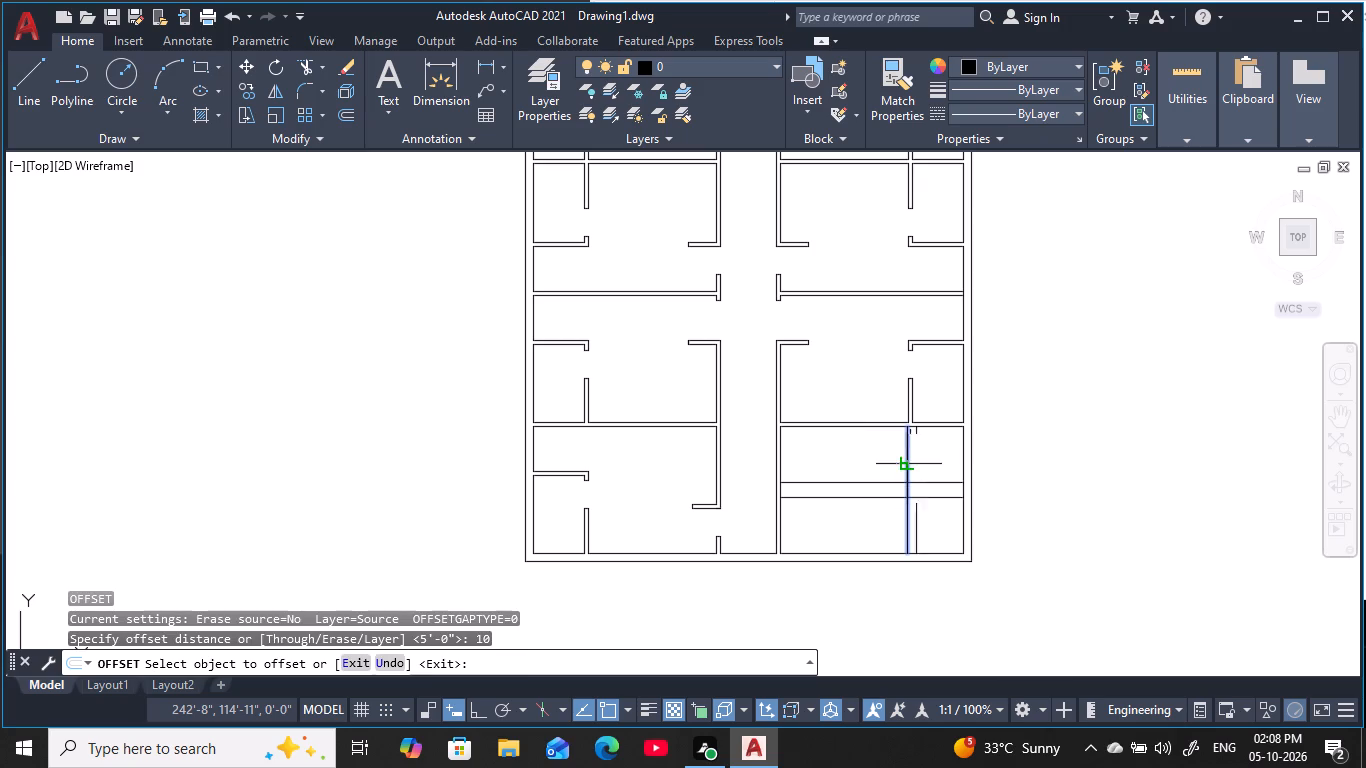
{"action": "left_click", "coordinate": [812, 469]}
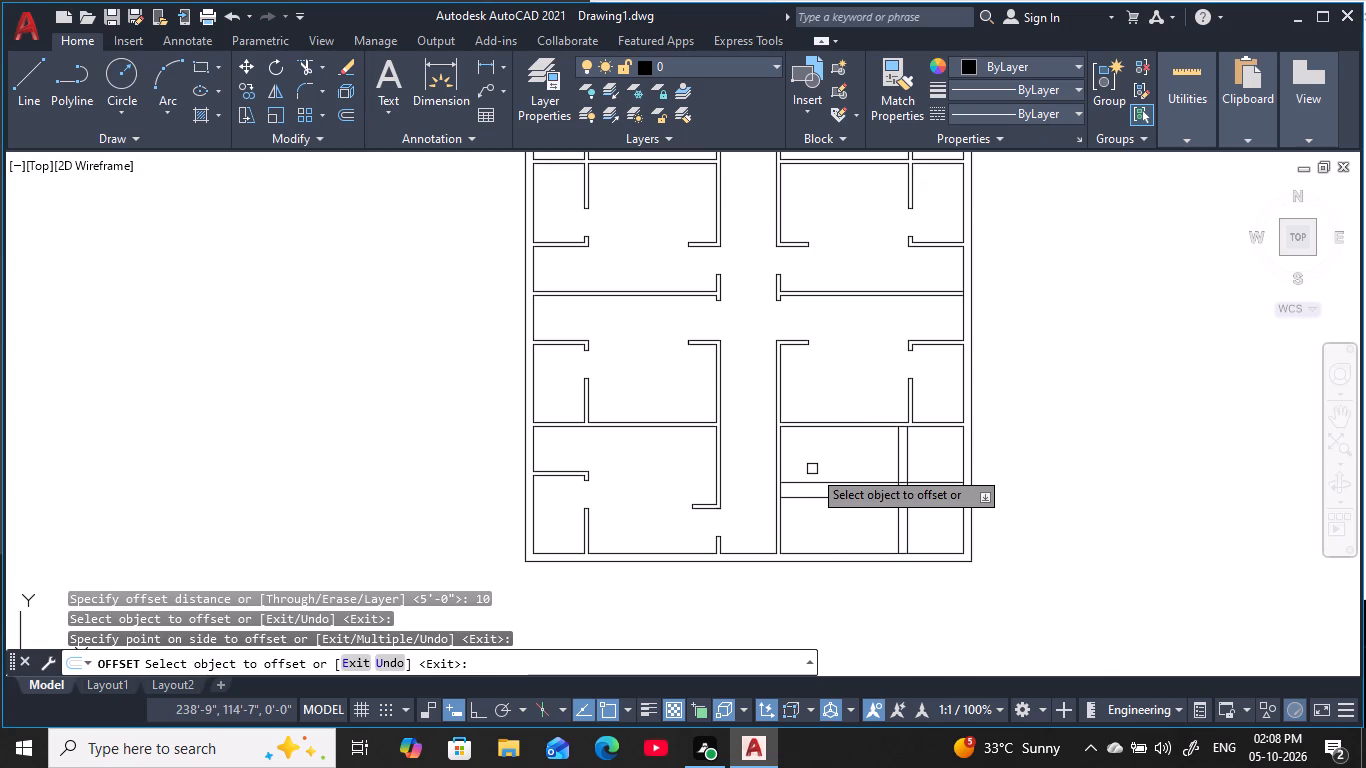
{"action": "key", "text": "space"}
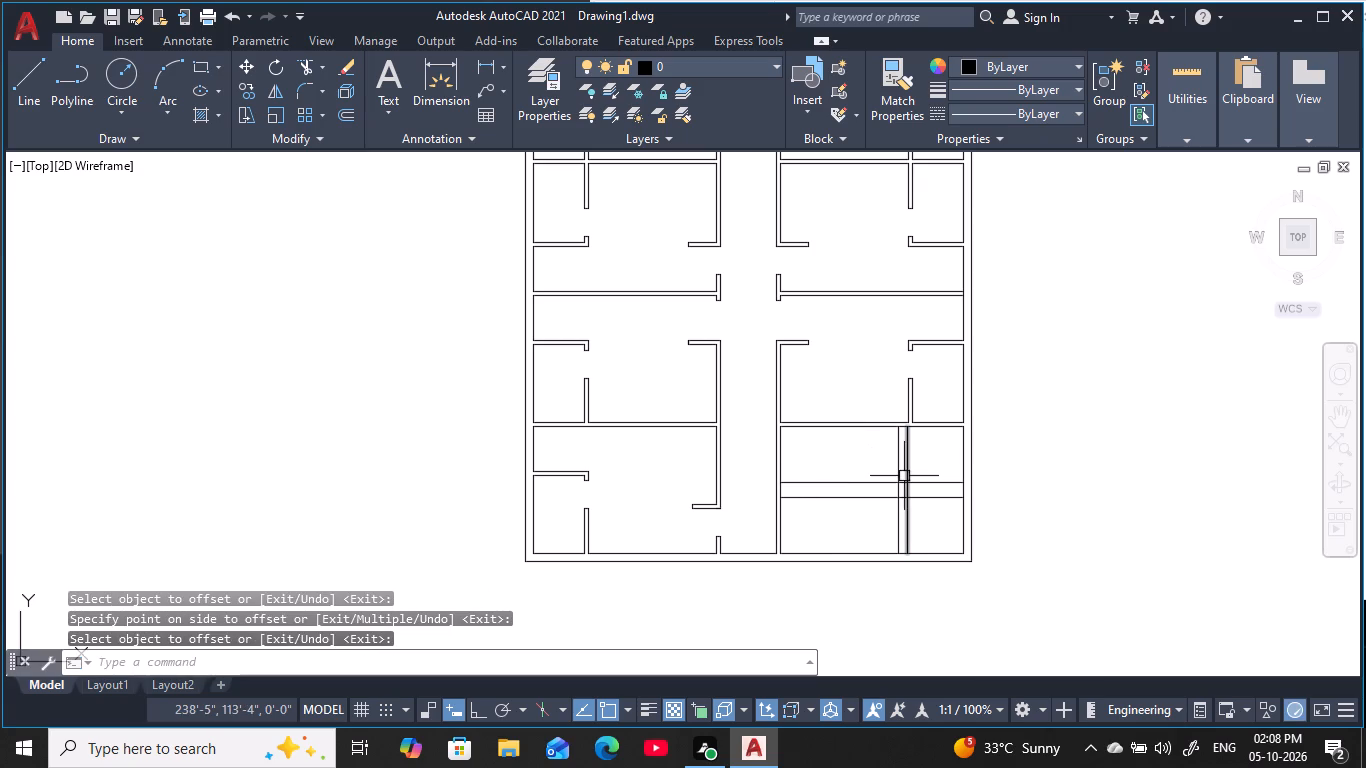
Repeatedly offset the first tread line by 10" toward the corridor with multiple offset, adding eleven more treads across the lower right room.
{"action": "key", "text": "space"}
{"action": "key", "text": "space"}
{"action": "left_click", "coordinate": [897, 469]}
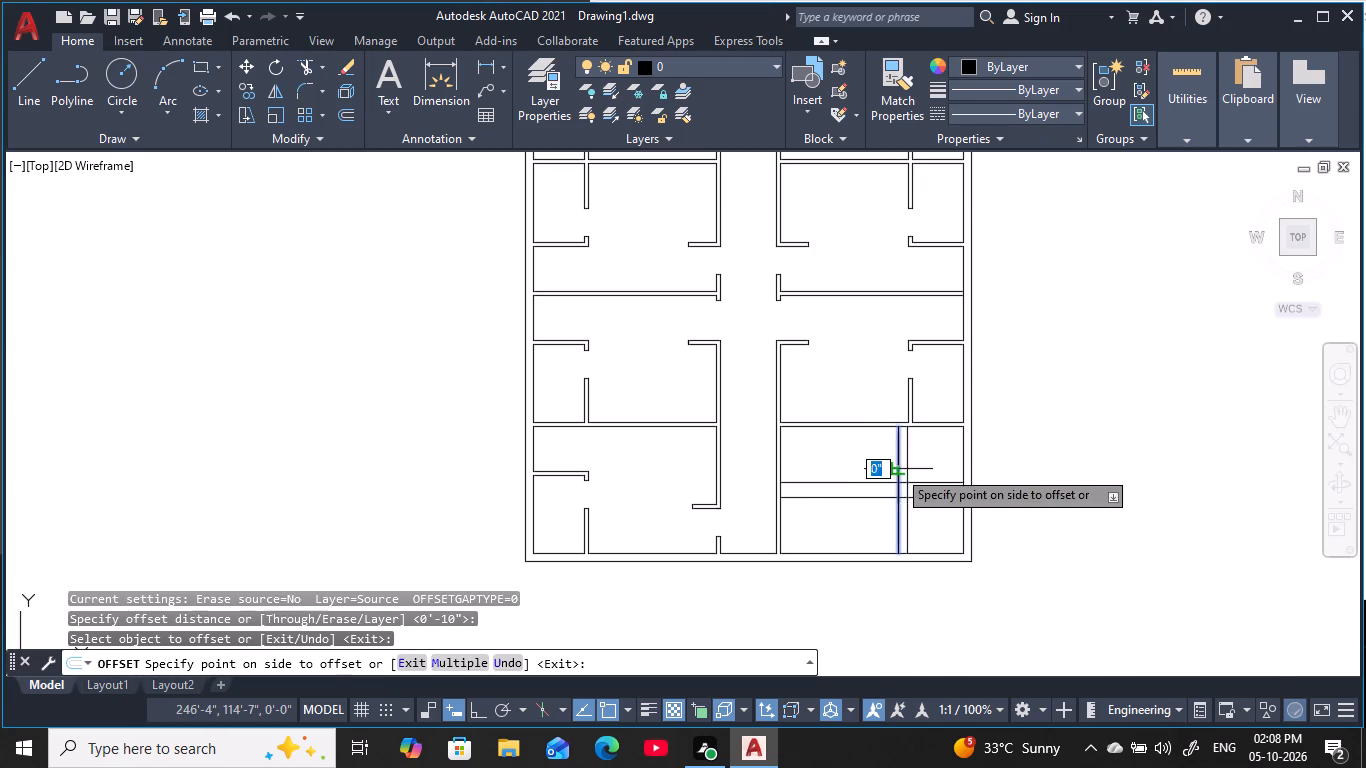
{"action": "type", "text": "m"}
{"action": "key", "text": "space"}
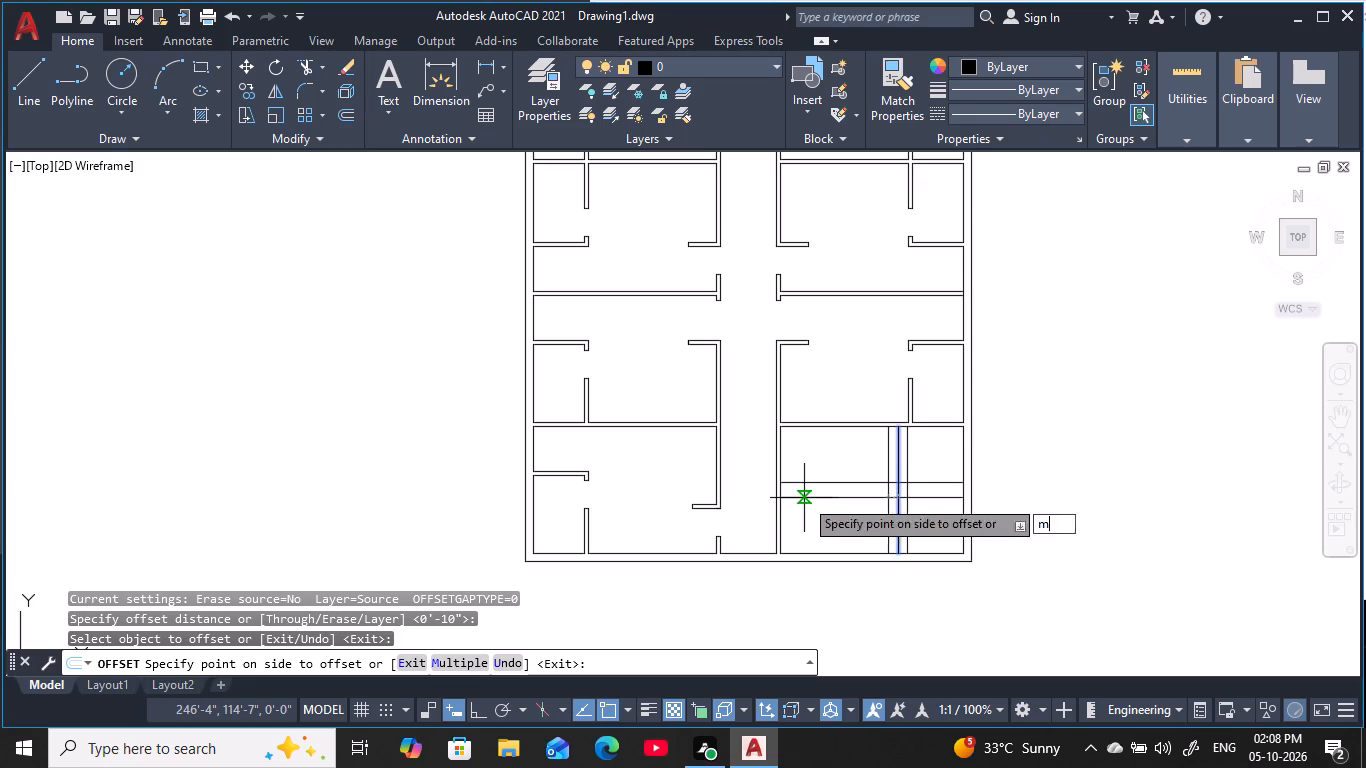
{"action": "double_click", "coordinate": [801, 468]}
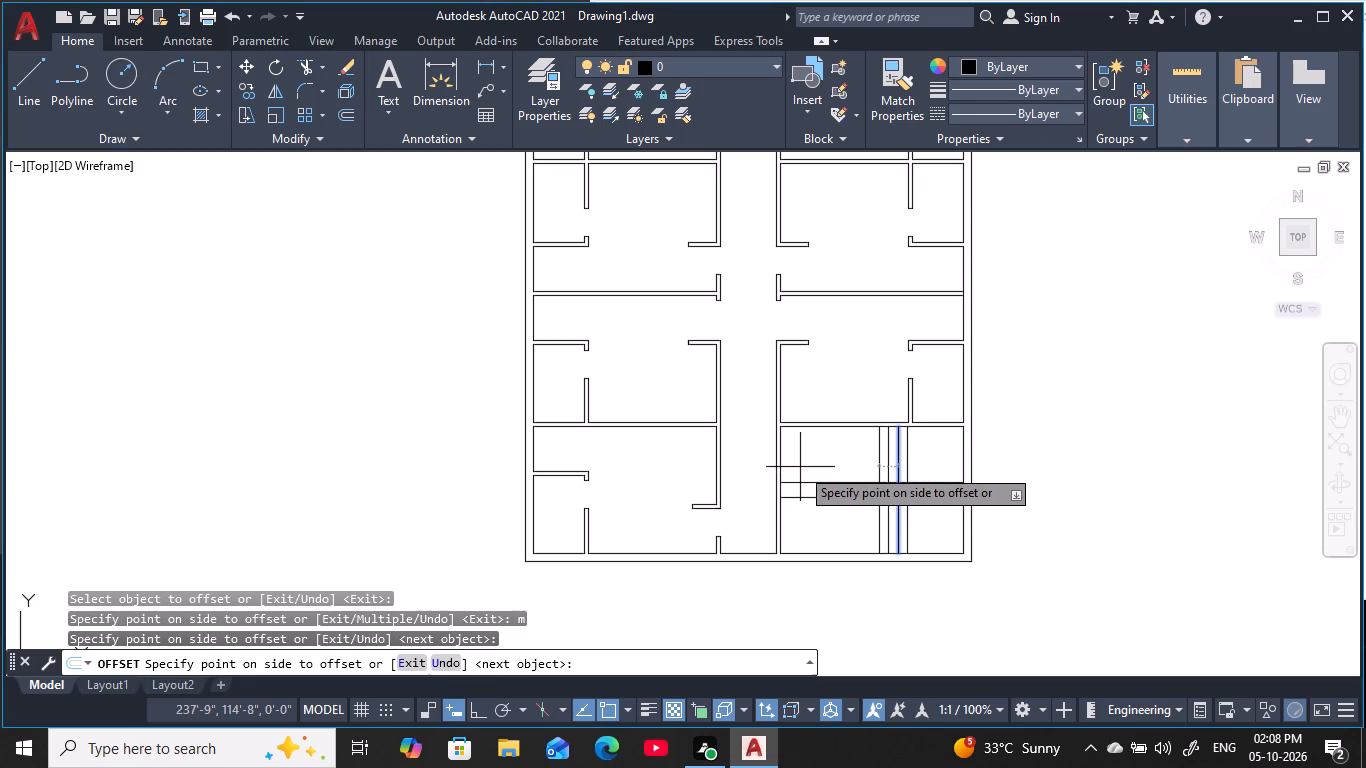
{"action": "left_click", "coordinate": [800, 467]}
{"action": "double_click", "coordinate": [794, 467]}
{"action": "left_click", "coordinate": [794, 467]}
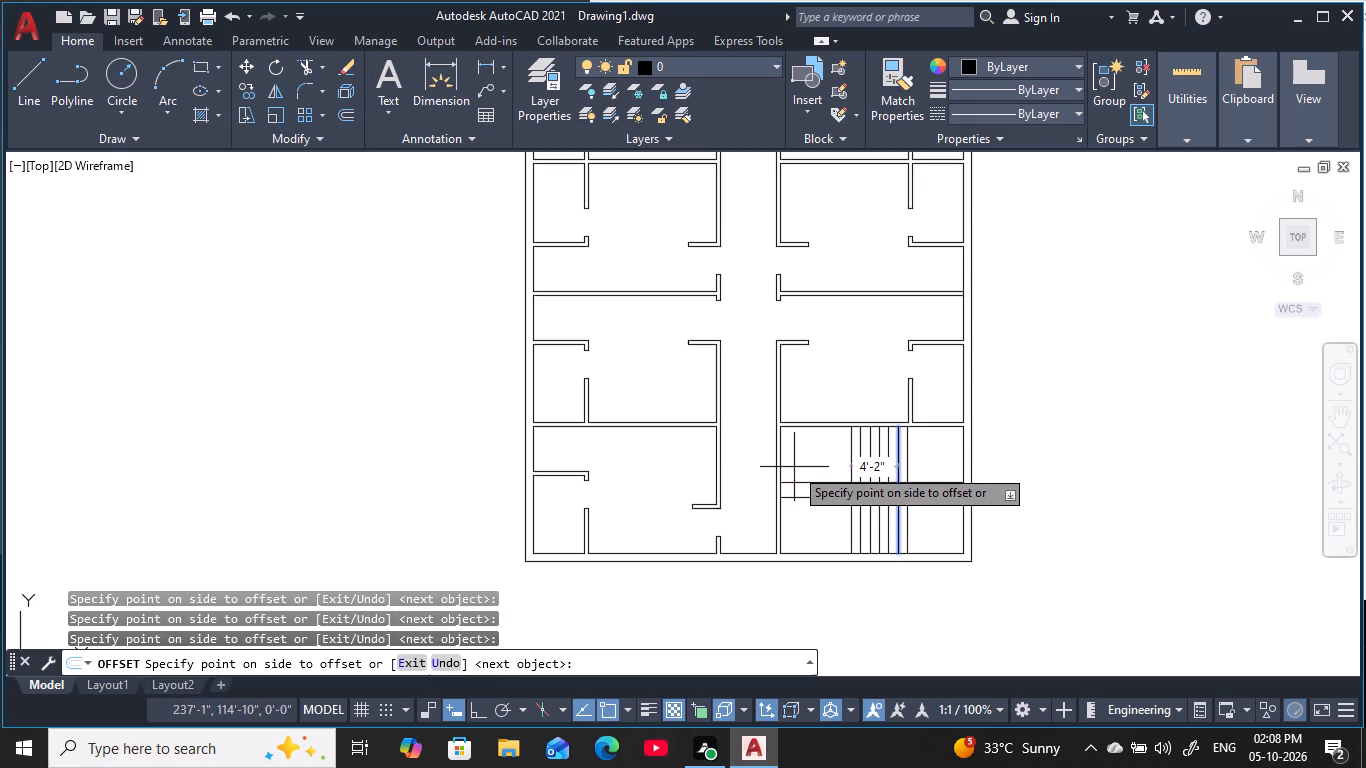
{"action": "left_click", "coordinate": [794, 467]}
{"action": "left_click", "coordinate": [794, 467]}
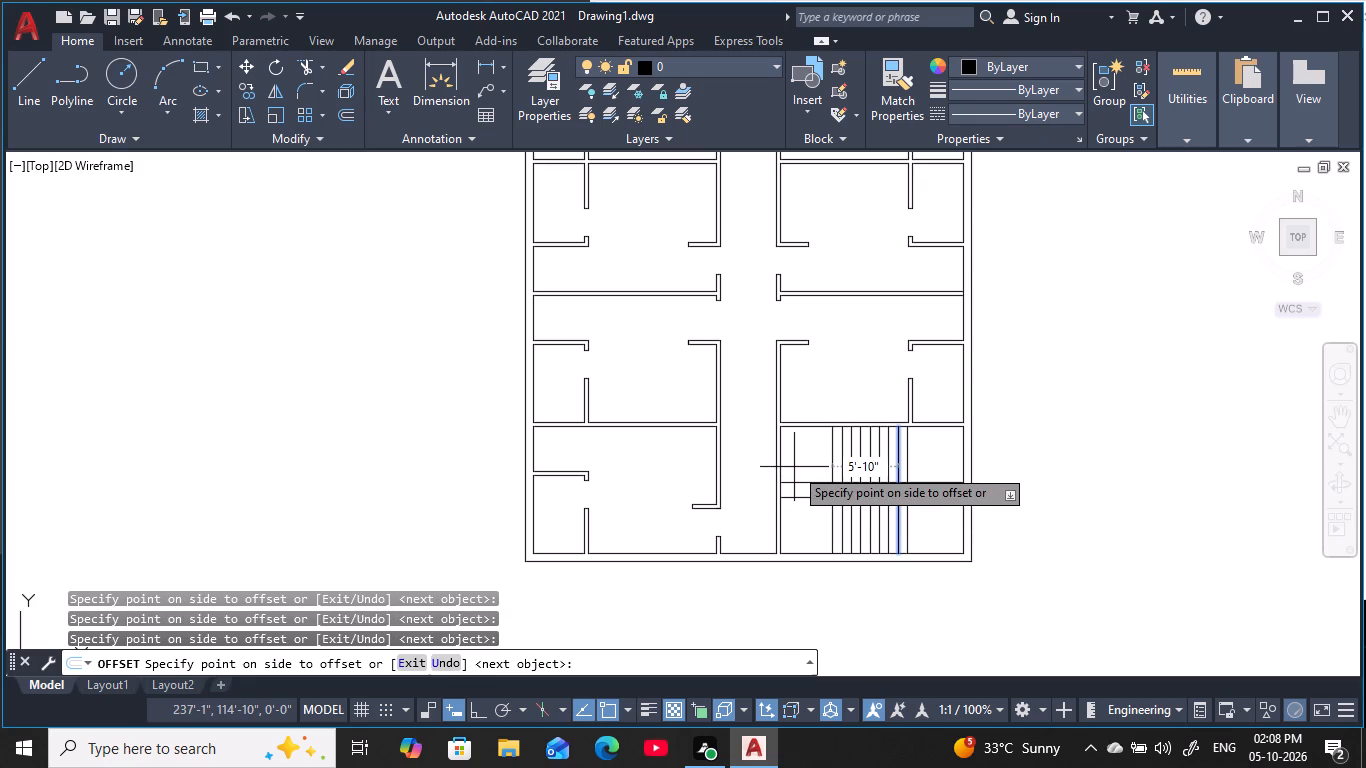
{"action": "left_click", "coordinate": [794, 467]}
{"action": "left_click", "coordinate": [794, 467]}
{"action": "left_click", "coordinate": [794, 467]}
{"action": "left_click", "coordinate": [794, 466]}
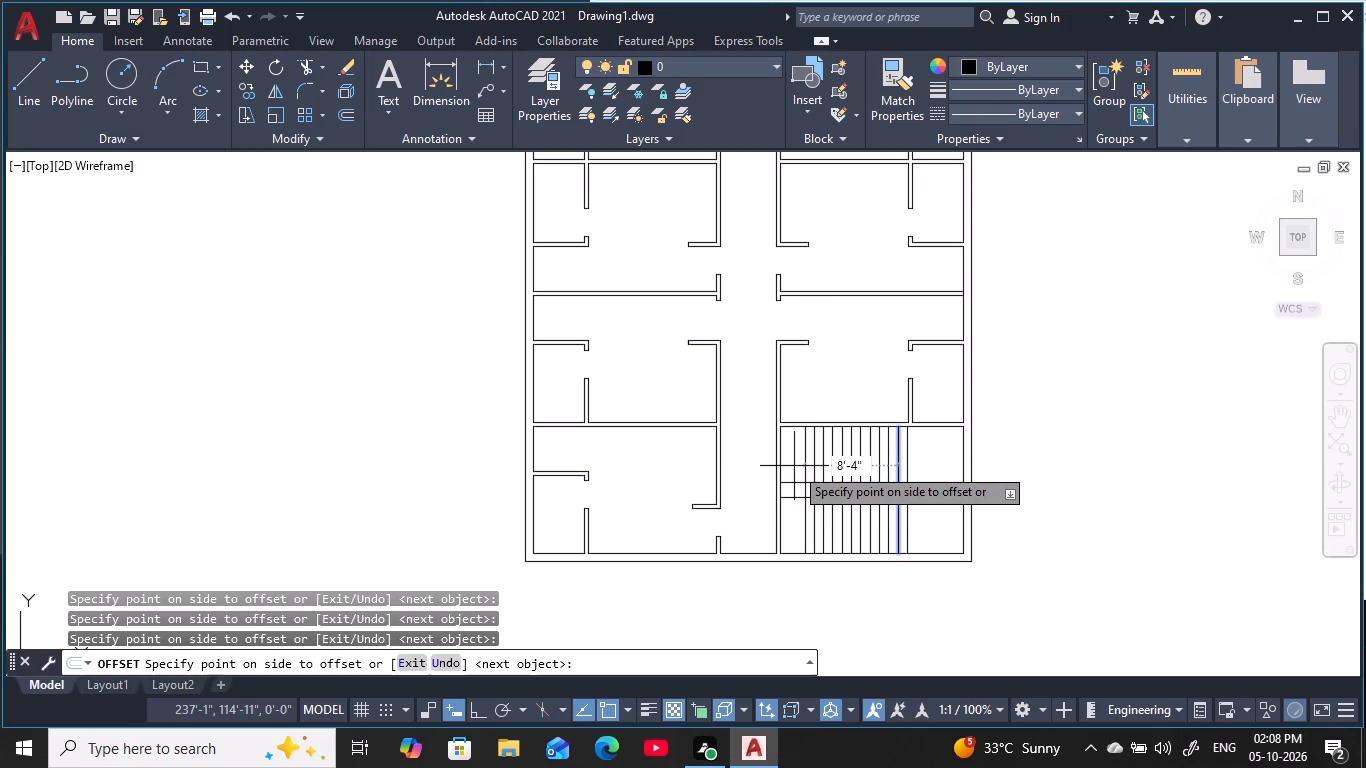
{"action": "left_click", "coordinate": [794, 466]}
{"action": "left_click", "coordinate": [792, 464]}
{"action": "left_click", "coordinate": [752, 473]}
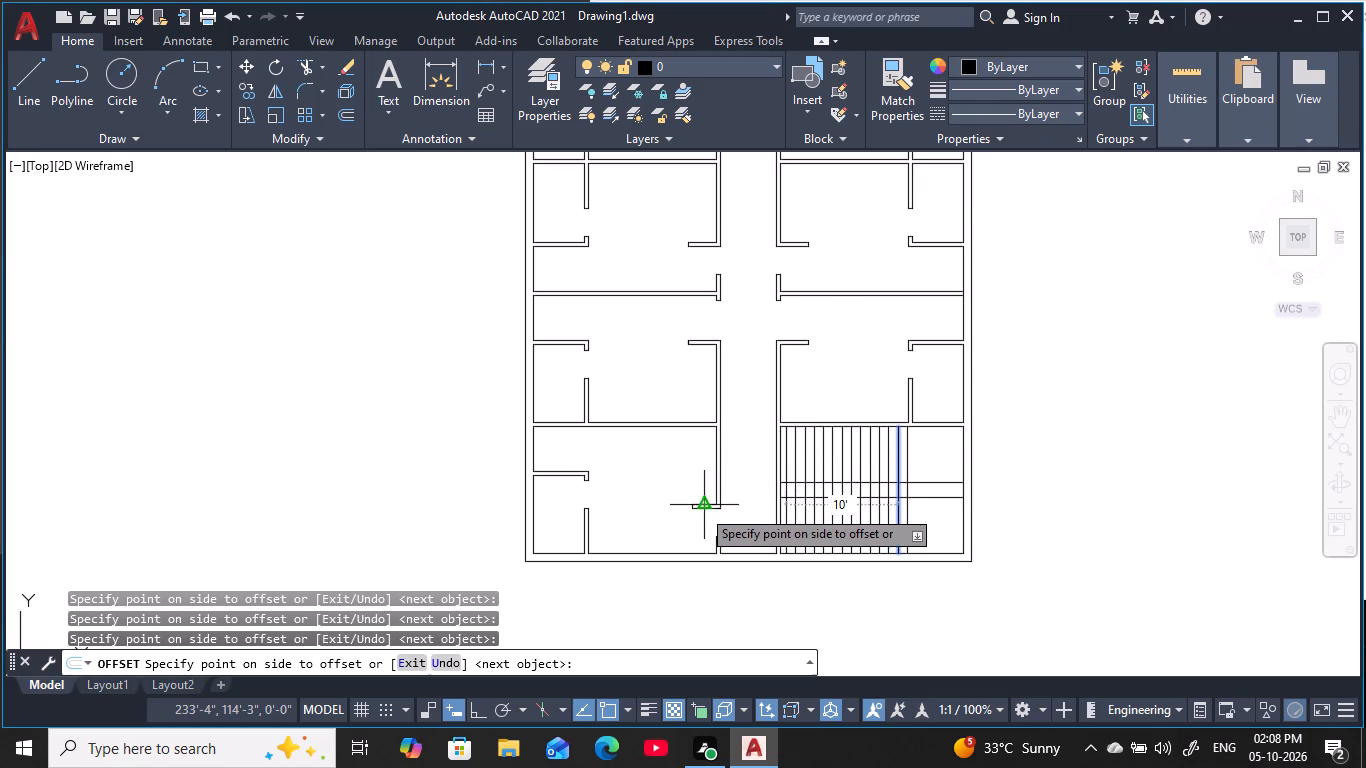
{"action": "key", "text": "Escape"}
{"action": "key", "text": "Escape"}
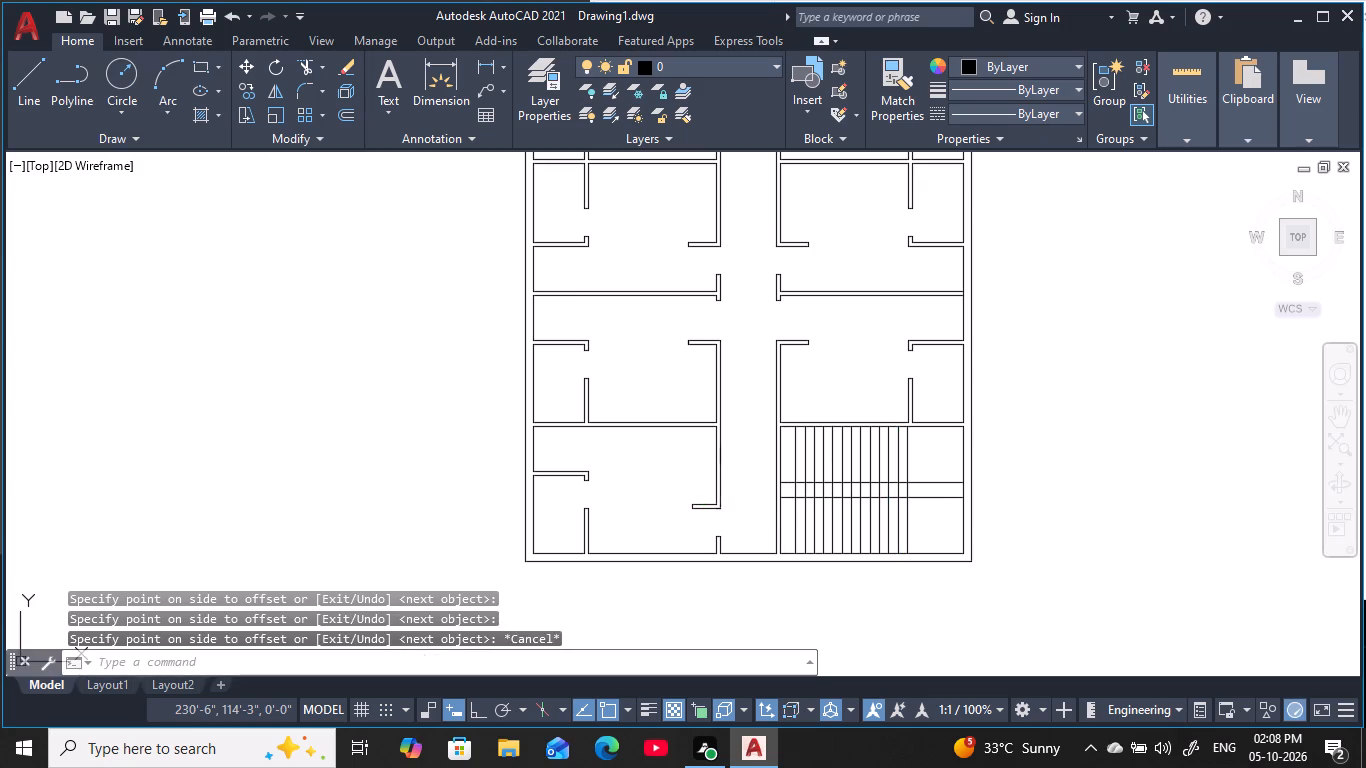
{"action": "key", "text": "Escape"}
{"action": "key", "text": "Escape"}
{"action": "key", "text": "Escape"}
{"action": "key", "text": "Escape"}
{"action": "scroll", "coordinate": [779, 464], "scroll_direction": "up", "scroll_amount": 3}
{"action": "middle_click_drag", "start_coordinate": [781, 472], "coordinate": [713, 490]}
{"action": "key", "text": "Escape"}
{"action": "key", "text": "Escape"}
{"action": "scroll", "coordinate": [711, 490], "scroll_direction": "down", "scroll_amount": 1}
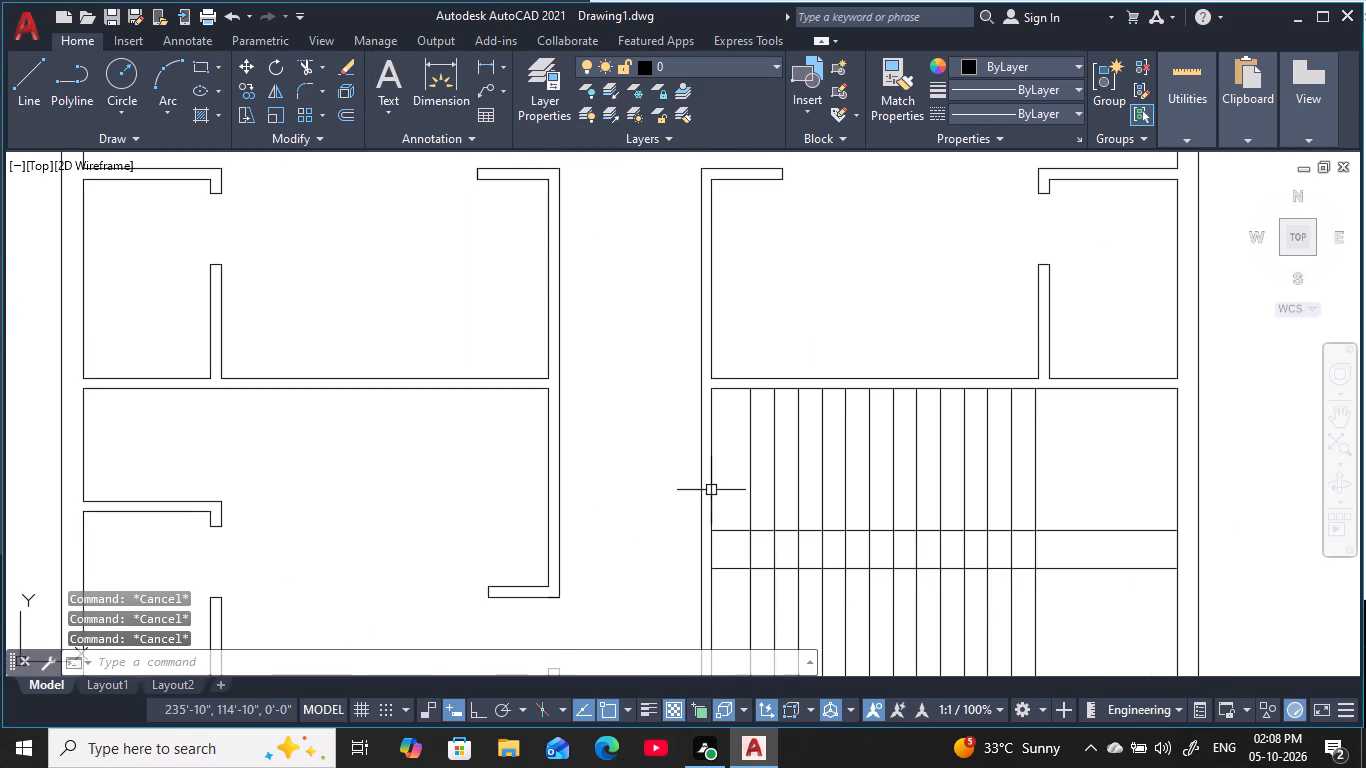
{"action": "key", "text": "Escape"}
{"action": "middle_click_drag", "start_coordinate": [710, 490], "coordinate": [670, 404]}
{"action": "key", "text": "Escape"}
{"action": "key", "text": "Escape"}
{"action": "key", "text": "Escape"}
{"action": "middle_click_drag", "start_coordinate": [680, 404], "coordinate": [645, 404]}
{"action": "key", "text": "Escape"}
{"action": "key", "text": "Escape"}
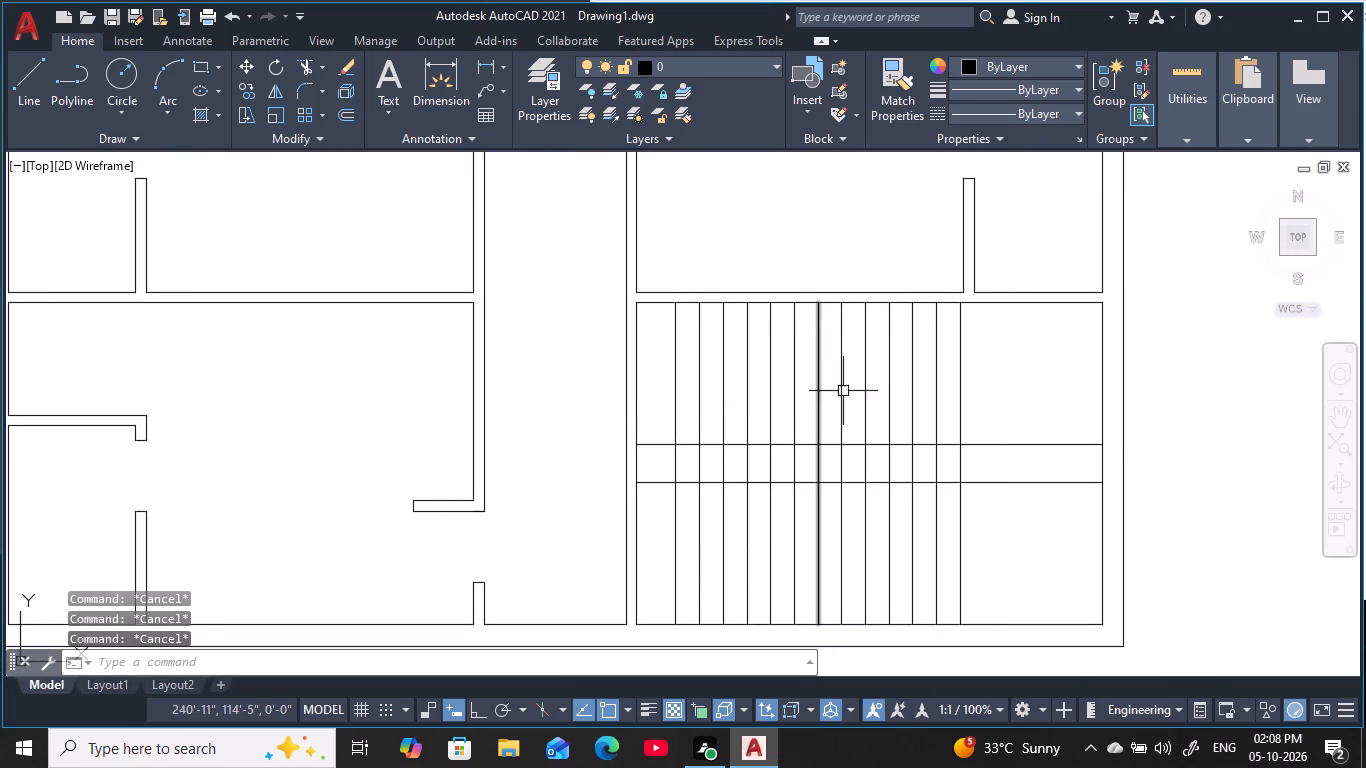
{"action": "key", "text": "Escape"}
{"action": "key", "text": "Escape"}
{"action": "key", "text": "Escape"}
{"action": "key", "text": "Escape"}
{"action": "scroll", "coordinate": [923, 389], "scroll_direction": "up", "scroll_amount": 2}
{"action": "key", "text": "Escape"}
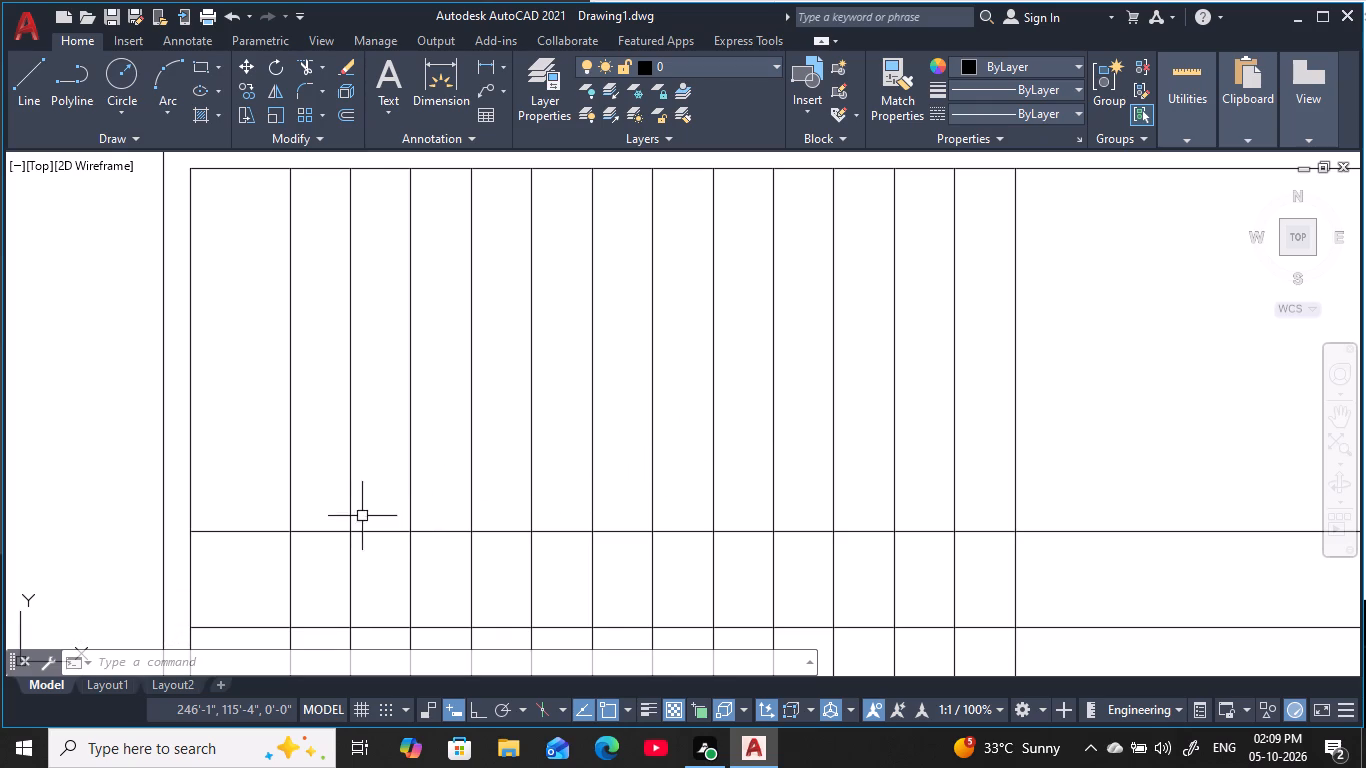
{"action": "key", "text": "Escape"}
Trim all the tread lines out of the gap between the two horizontal lines, separating the upper and lower stair flights.
{"action": "scroll", "coordinate": [523, 516], "scroll_direction": "down", "scroll_amount": 2}
{"action": "middle_click_drag", "start_coordinate": [579, 506], "coordinate": [646, 402]}
{"action": "key", "text": "Escape"}
{"action": "key", "text": "Escape"}
{"action": "key", "text": "Escape"}
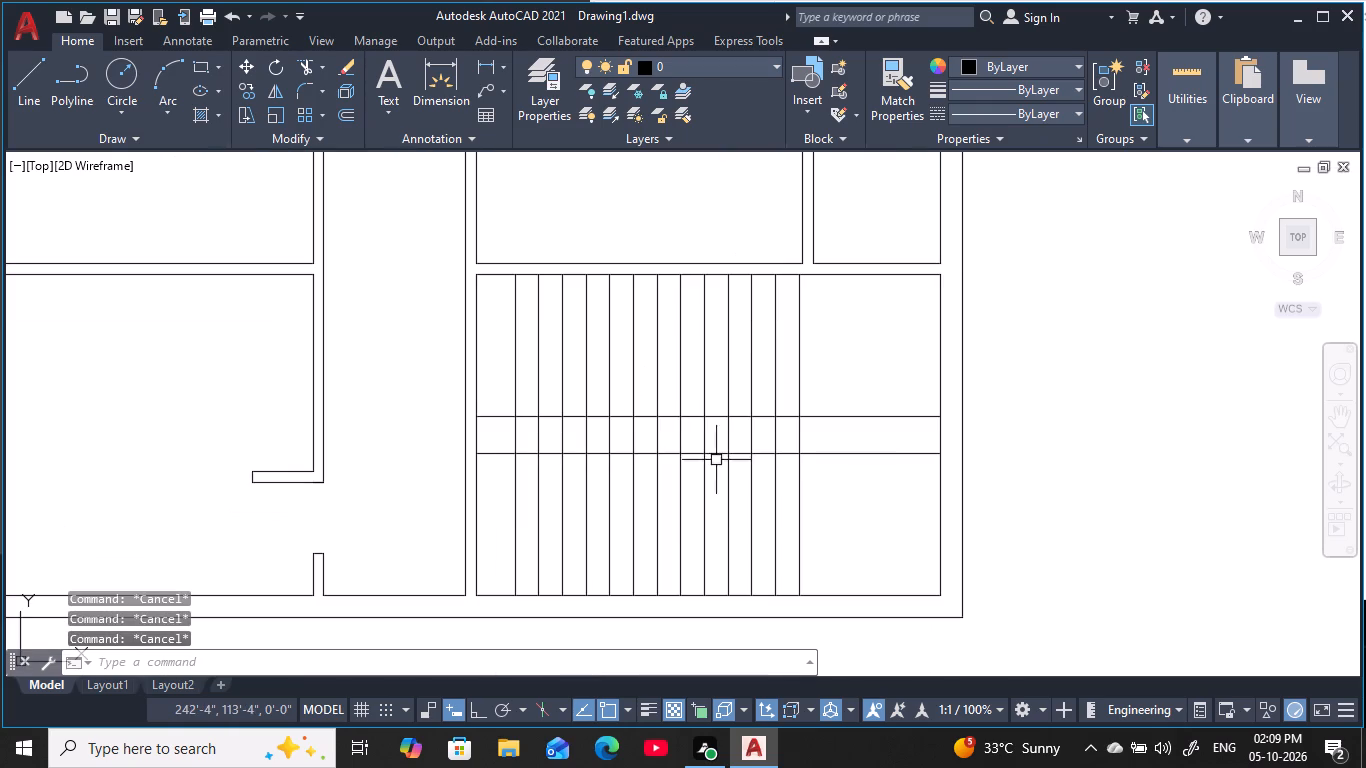
{"action": "key", "text": "Escape"}
{"action": "key", "text": "Escape"}
{"action": "key", "text": "Escape"}
{"action": "key", "text": "Escape"}
{"action": "type", "text": "tr"}
{"action": "key", "text": "space"}
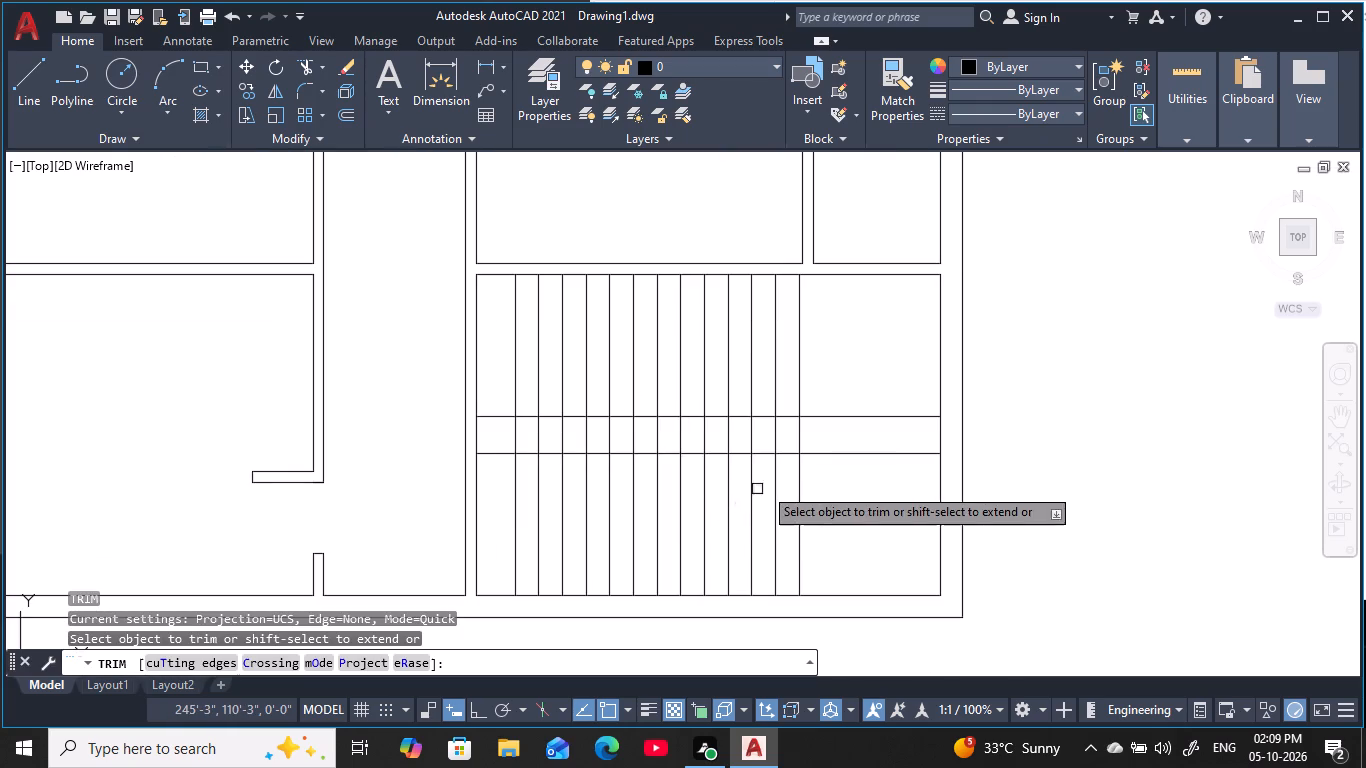
{"action": "left_click_drag", "start_coordinate": [816, 435], "coordinate": [479, 434]}
{"action": "key", "text": "Escape"}
{"action": "key", "text": "Escape"}
{"action": "key", "text": "Escape"}
{"action": "key", "text": "Escape"}
{"action": "key", "text": "Escape"}
{"action": "key", "text": "Escape"}
{"action": "key", "text": "Escape"}
{"action": "key", "text": "Escape"}
{"action": "key", "text": "Escape"}
{"action": "key", "text": "Escape"}
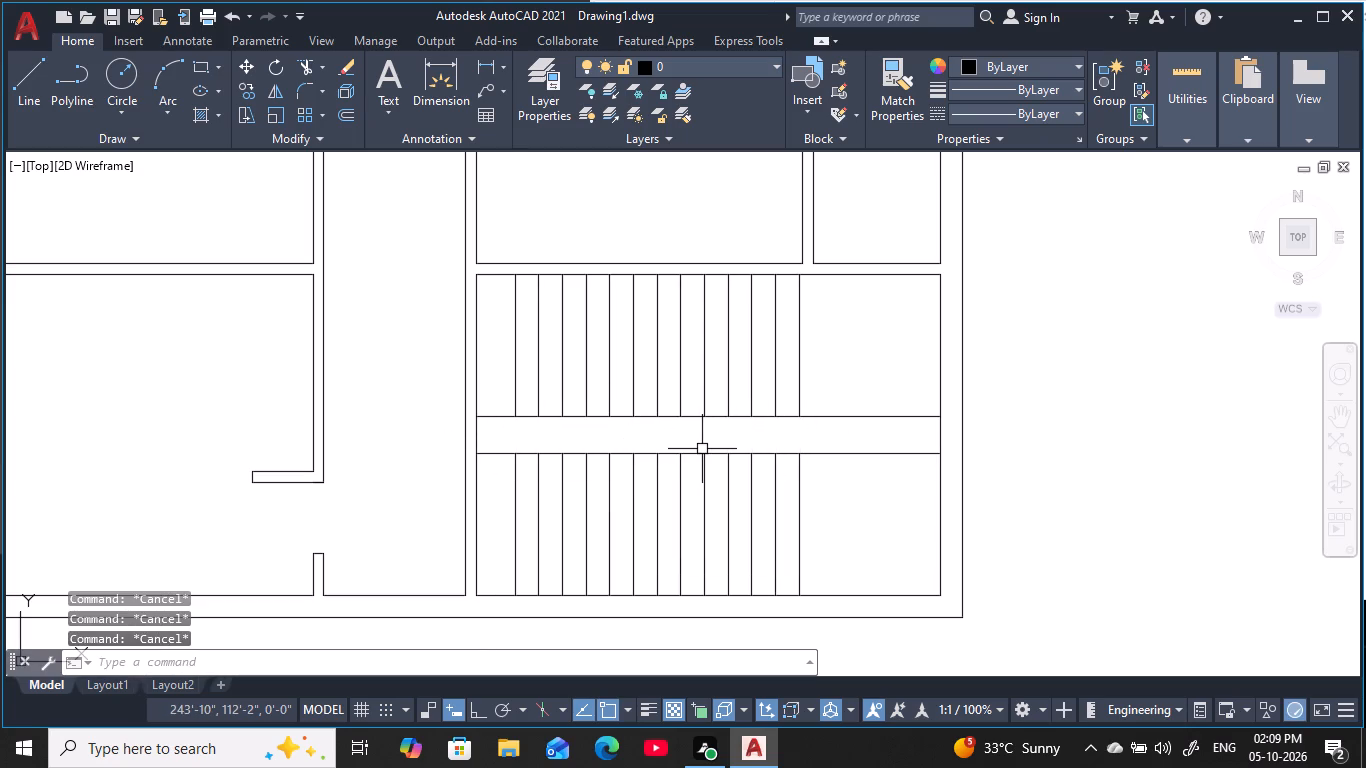
{"action": "key", "text": "Escape"}
{"action": "key", "text": "Escape"}
{"action": "key", "text": "Escape"}
{"action": "key", "text": "Escape"}
{"action": "key", "text": "Escape"}
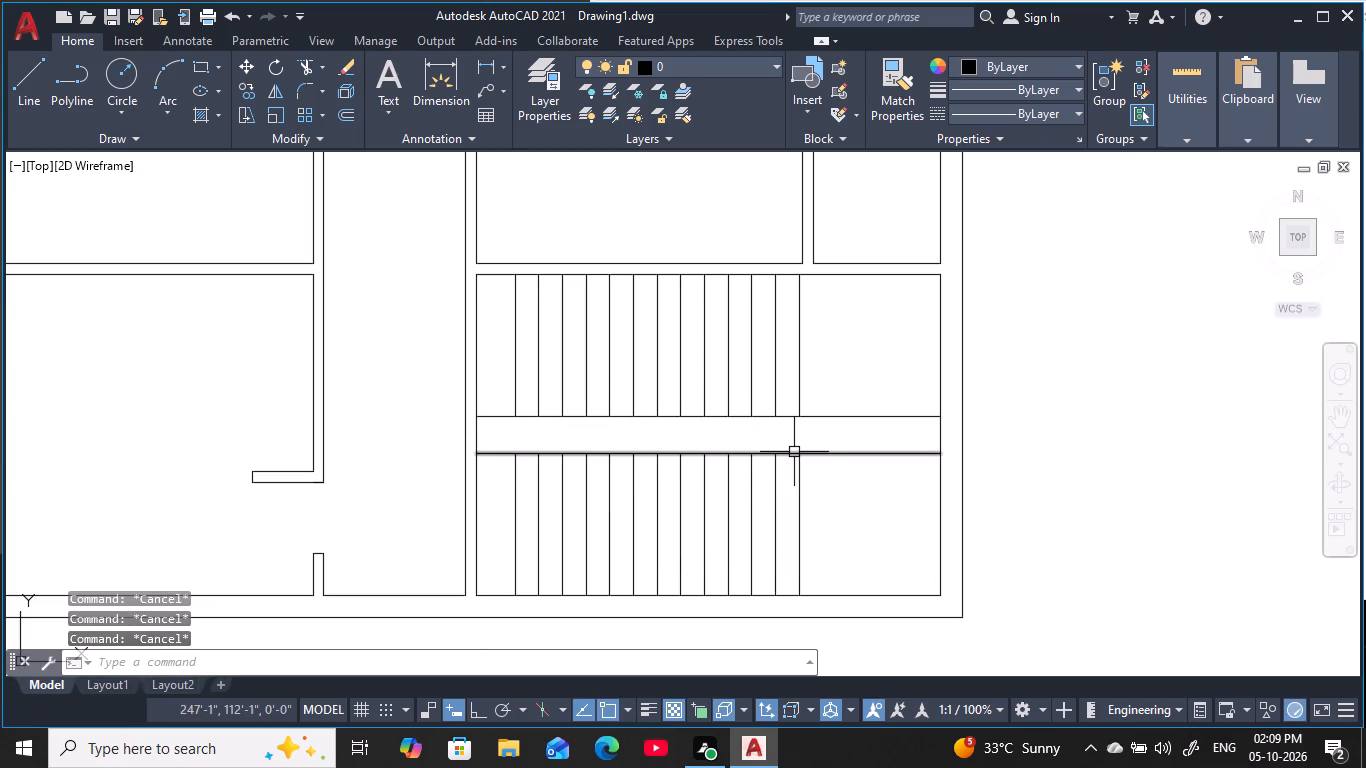
{"action": "key", "text": "Escape"}
{"action": "key", "text": "Escape"}
{"action": "key", "text": "Escape"}
{"action": "key", "text": "Escape"}
{"action": "key", "text": "Escape"}
Draw a U-shaped walk line from the corridor-side tread through both flights' midpoints: 10' along, 2'9" onto the landing, 6'4" down, 12'9" back.
{"action": "type", "text": "l"}
{"action": "key", "text": "space"}
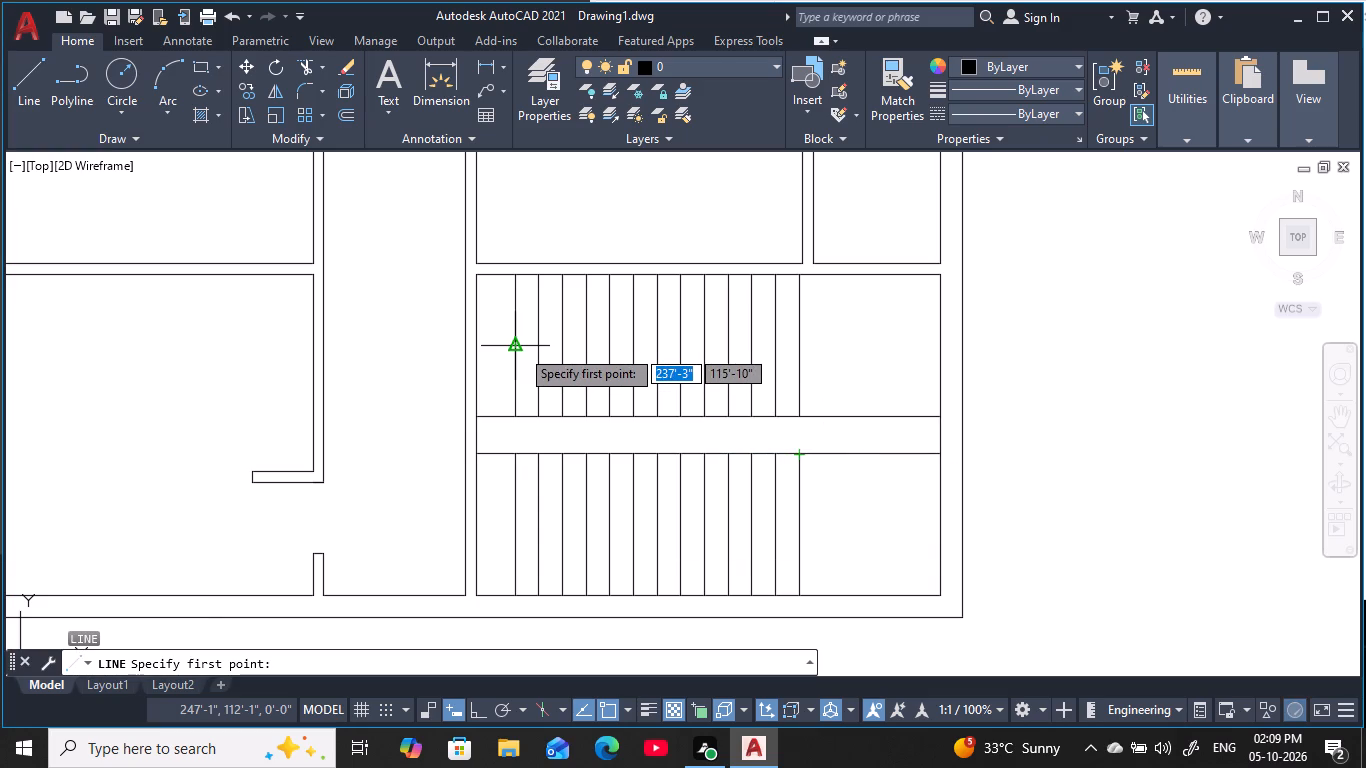
{"action": "left_click", "coordinate": [520, 348]}
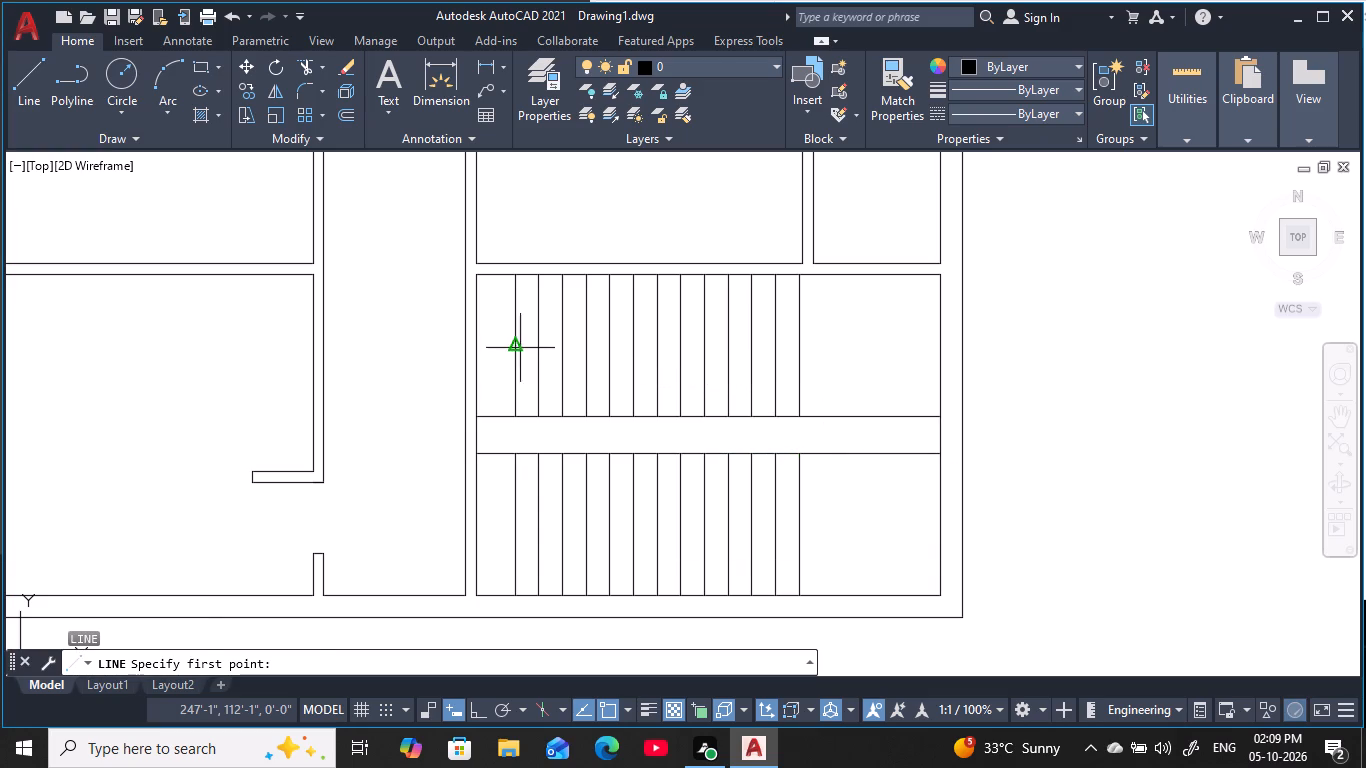
{"action": "left_click", "coordinate": [796, 344]}
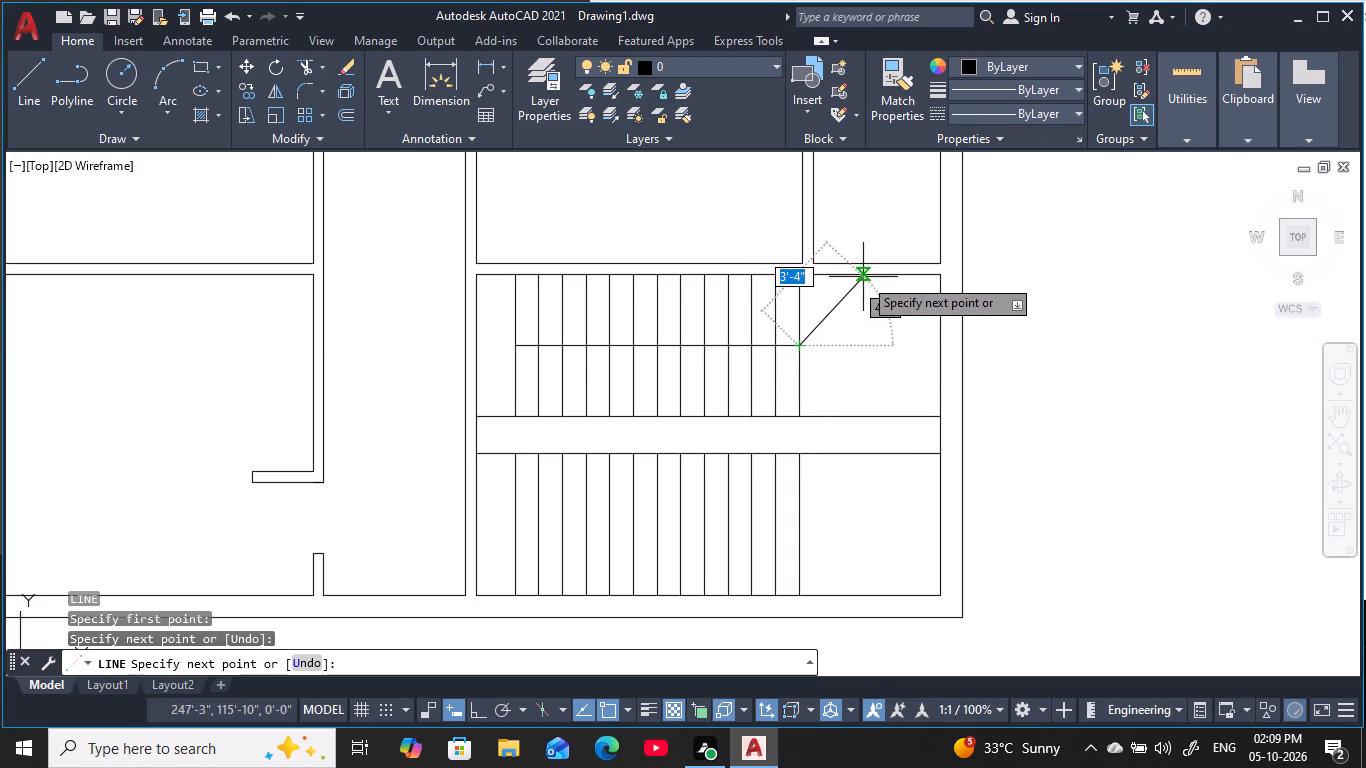
{"action": "left_click", "coordinate": [877, 346]}
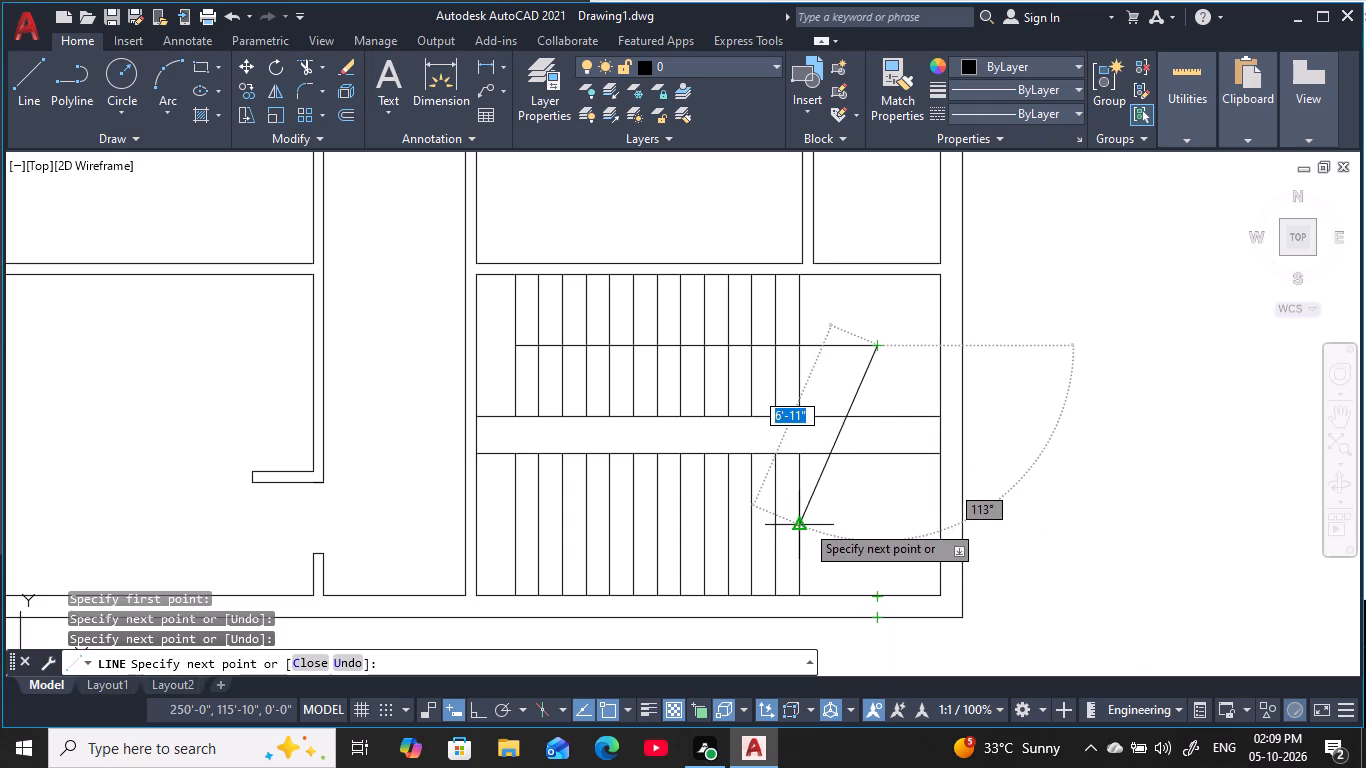
{"action": "left_click", "coordinate": [876, 522]}
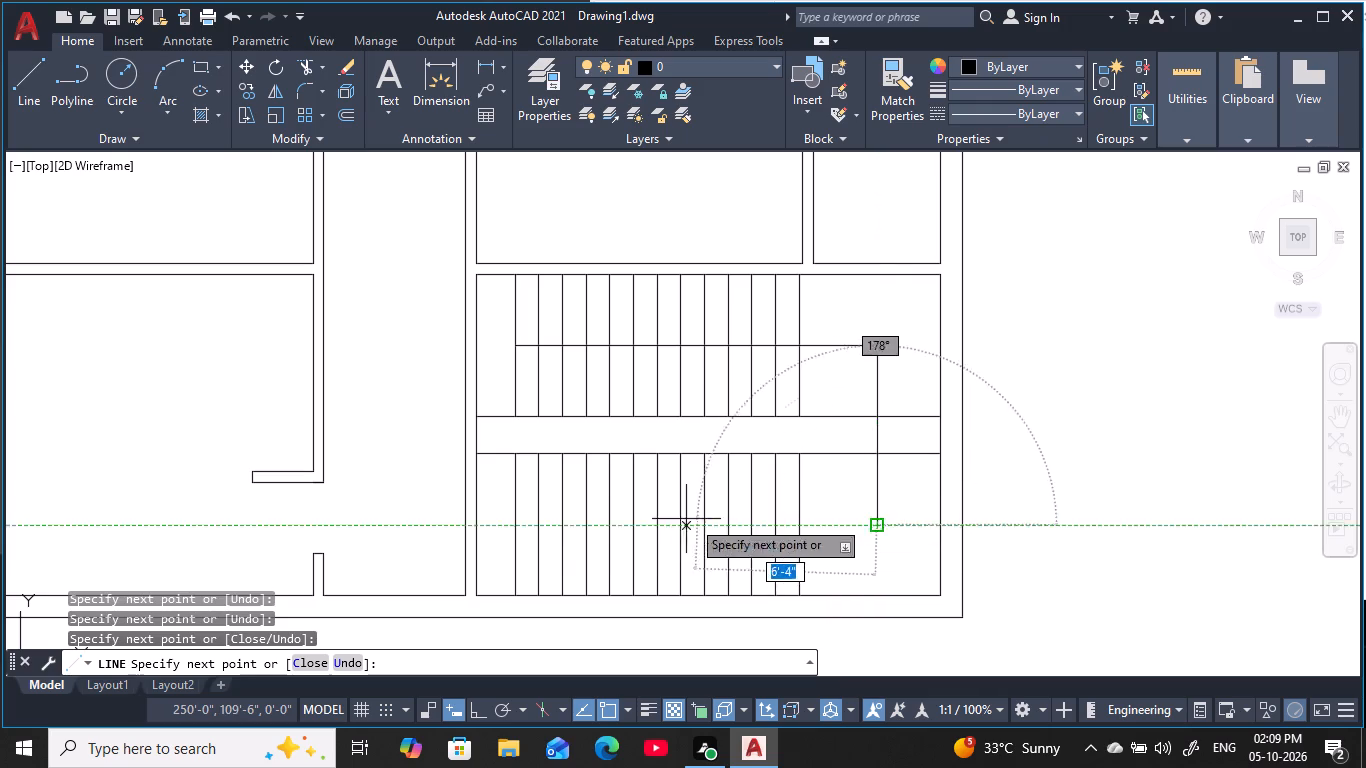
{"action": "left_click", "coordinate": [519, 522]}
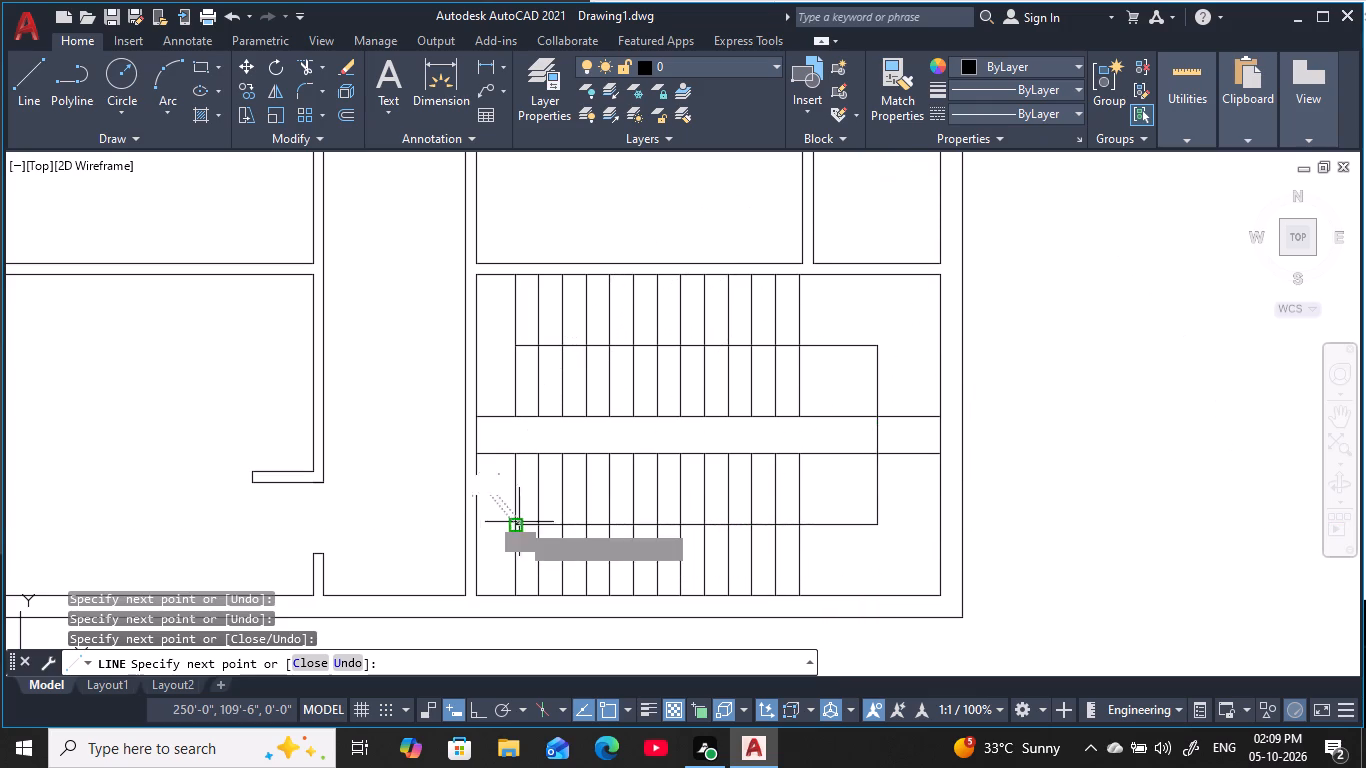
{"action": "key", "text": "Escape"}
{"action": "key", "text": "Escape"}
{"action": "key", "text": "Escape"}
{"action": "key", "text": "Escape"}
{"action": "key", "text": "Escape"}
{"action": "key", "text": "Escape"}
{"action": "key", "text": "Escape"}
{"action": "key", "text": "Escape"}
{"action": "key", "text": "Escape"}
{"action": "key", "text": "Escape"}
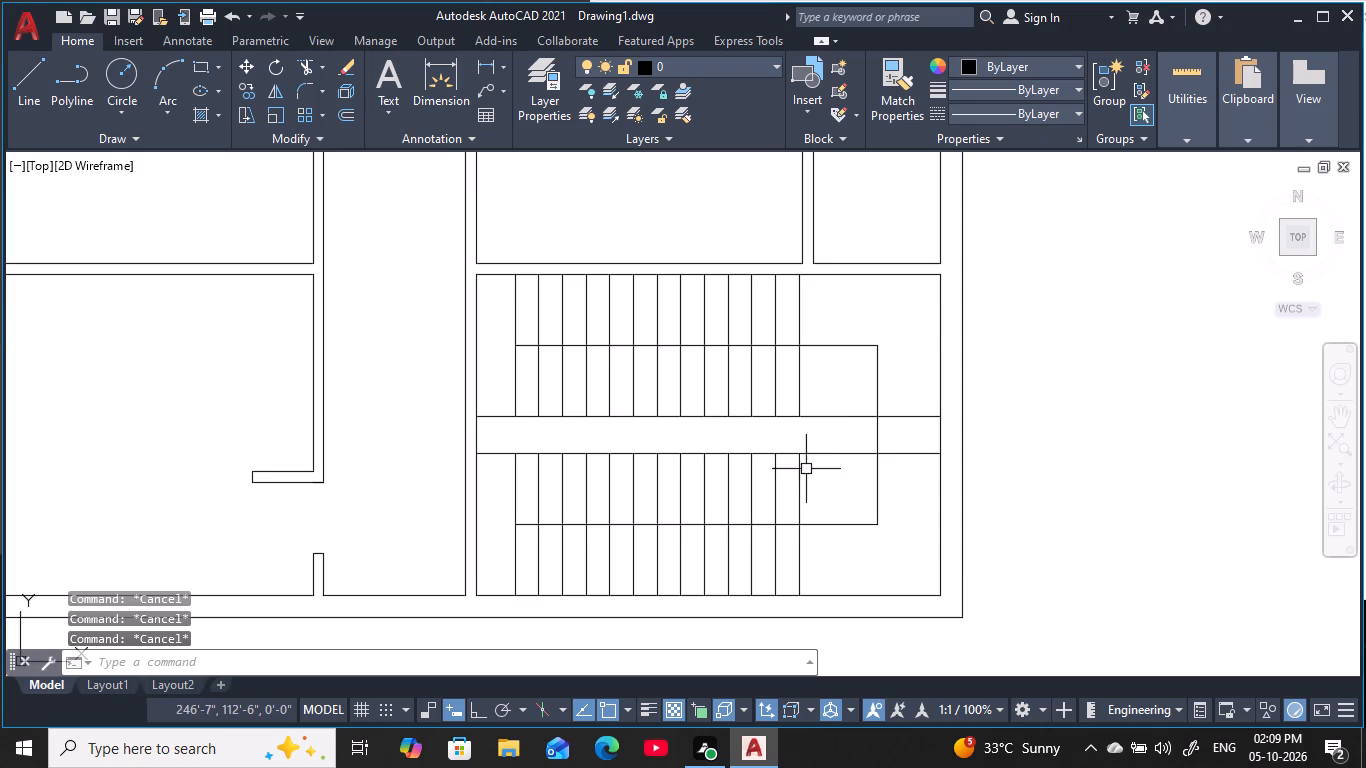
Trim both horizontal middle lines off the landing, from the last tread to the outer wall's inner line.
{"action": "middle_click_drag", "start_coordinate": [805, 479], "coordinate": [824, 487]}
{"action": "scroll", "coordinate": [848, 471], "scroll_direction": "down", "scroll_amount": 1}
{"action": "middle_click_drag", "start_coordinate": [848, 471], "coordinate": [890, 446]}
{"action": "key", "text": "Escape"}
{"action": "key", "text": "Escape"}
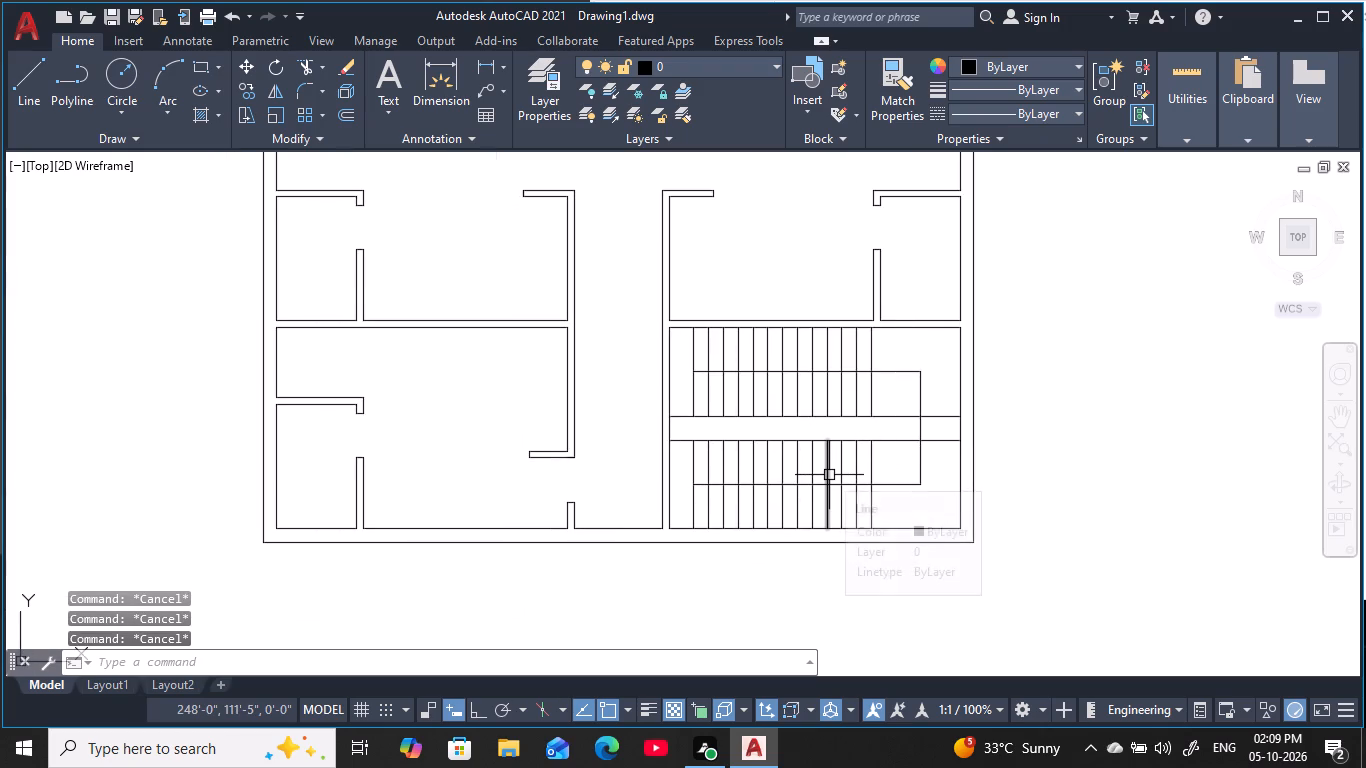
{"action": "scroll", "coordinate": [903, 406], "scroll_direction": "up", "scroll_amount": 2}
{"action": "middle_click", "coordinate": [881, 411]}
{"action": "key", "text": "Escape"}
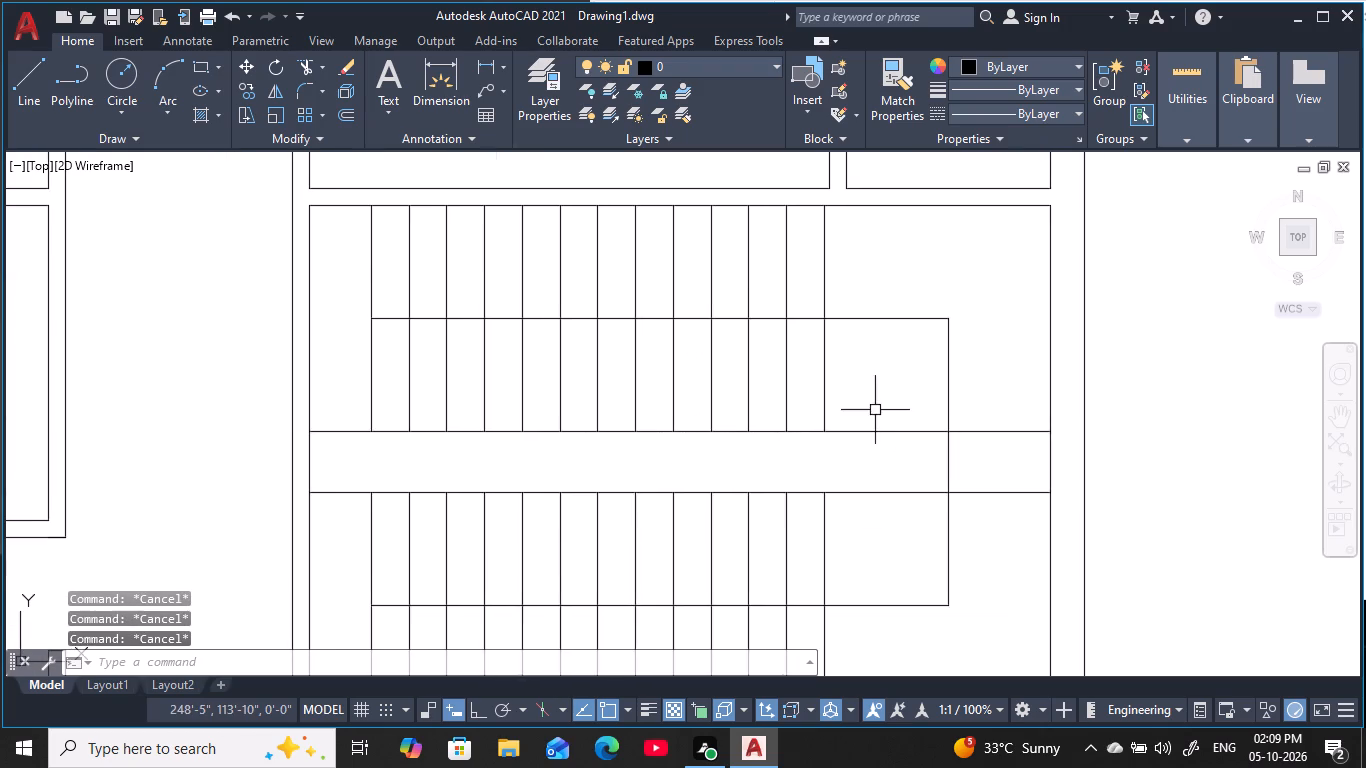
{"action": "key", "text": "Escape"}
{"action": "middle_click_drag", "start_coordinate": [875, 410], "coordinate": [825, 378]}
{"action": "key", "text": "Escape"}
{"action": "key", "text": "Escape"}
{"action": "key", "text": "t"}
{"action": "key", "text": "r"}
{"action": "key", "text": "space"}
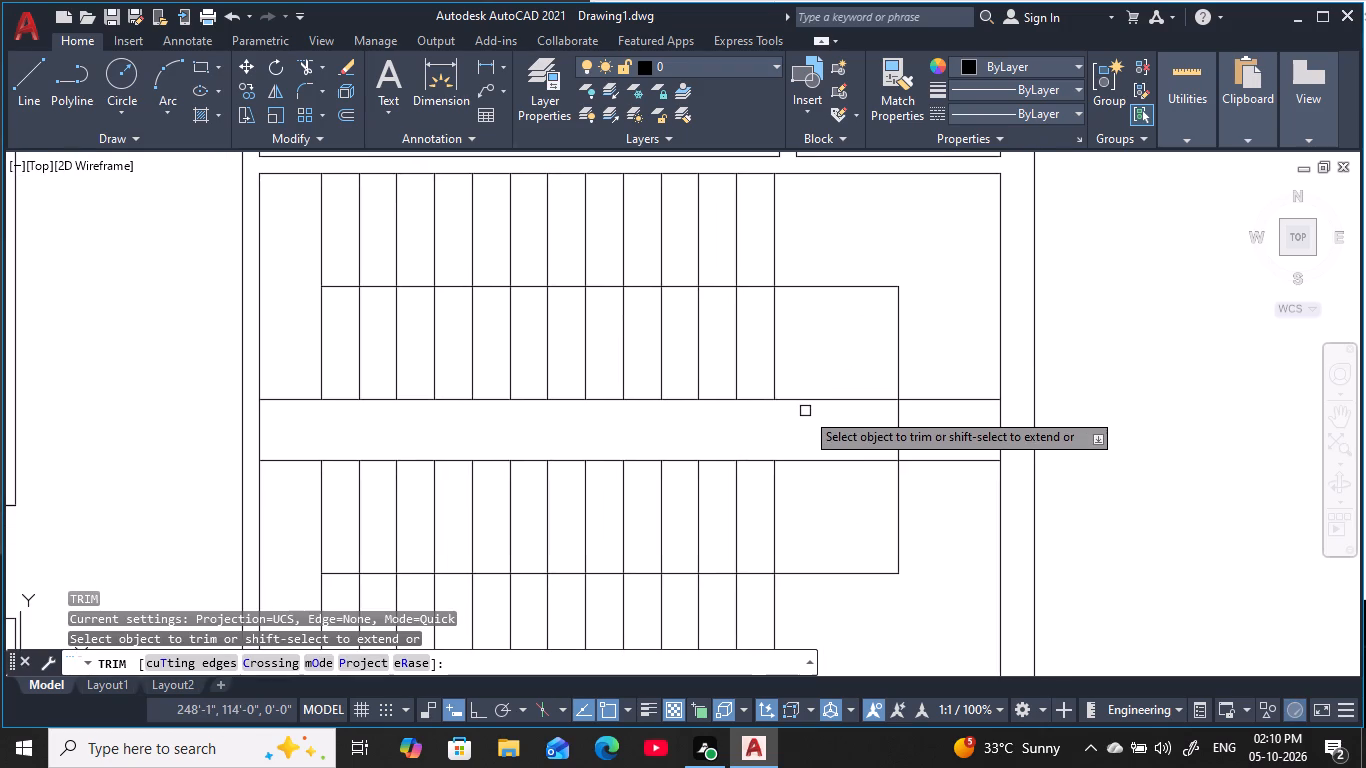
{"action": "left_click", "coordinate": [803, 399]}
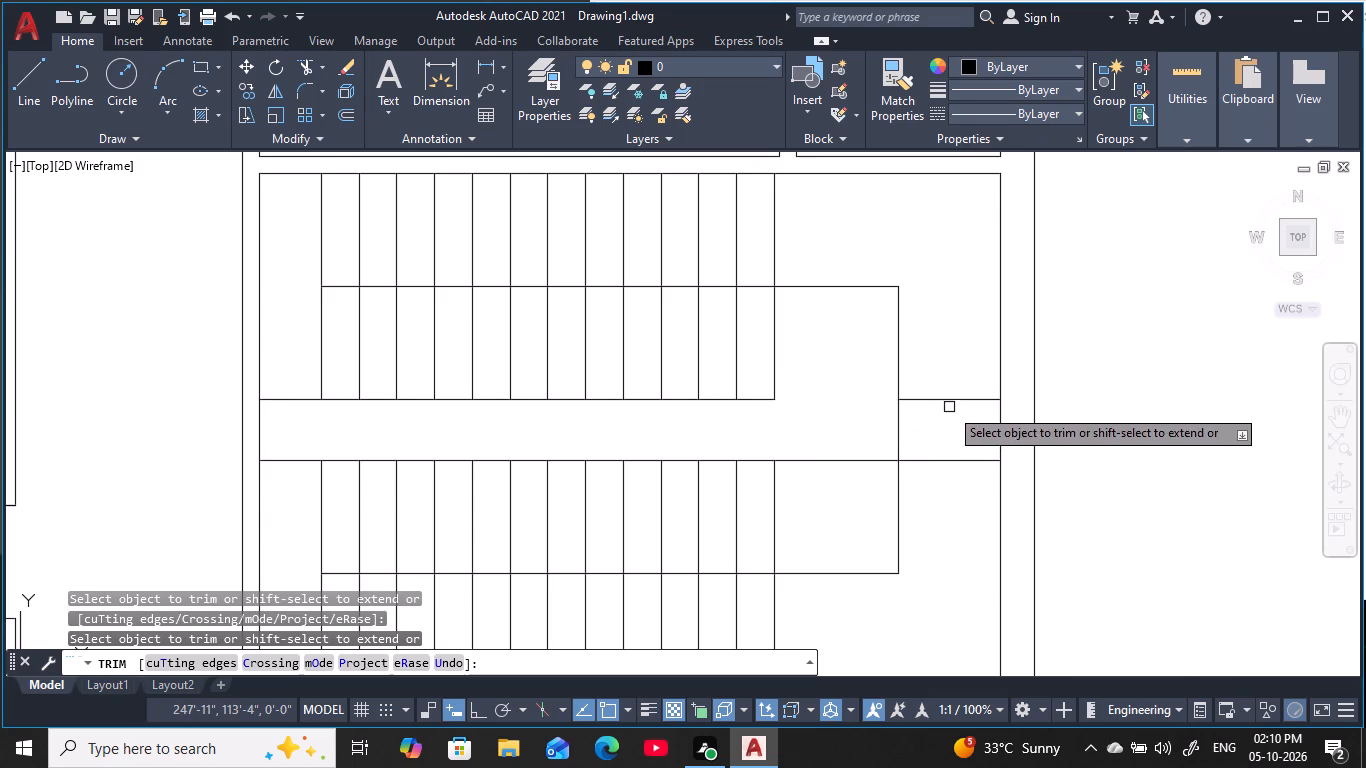
{"action": "left_click", "coordinate": [950, 401]}
{"action": "left_click", "coordinate": [952, 461]}
{"action": "left_click", "coordinate": [850, 462]}
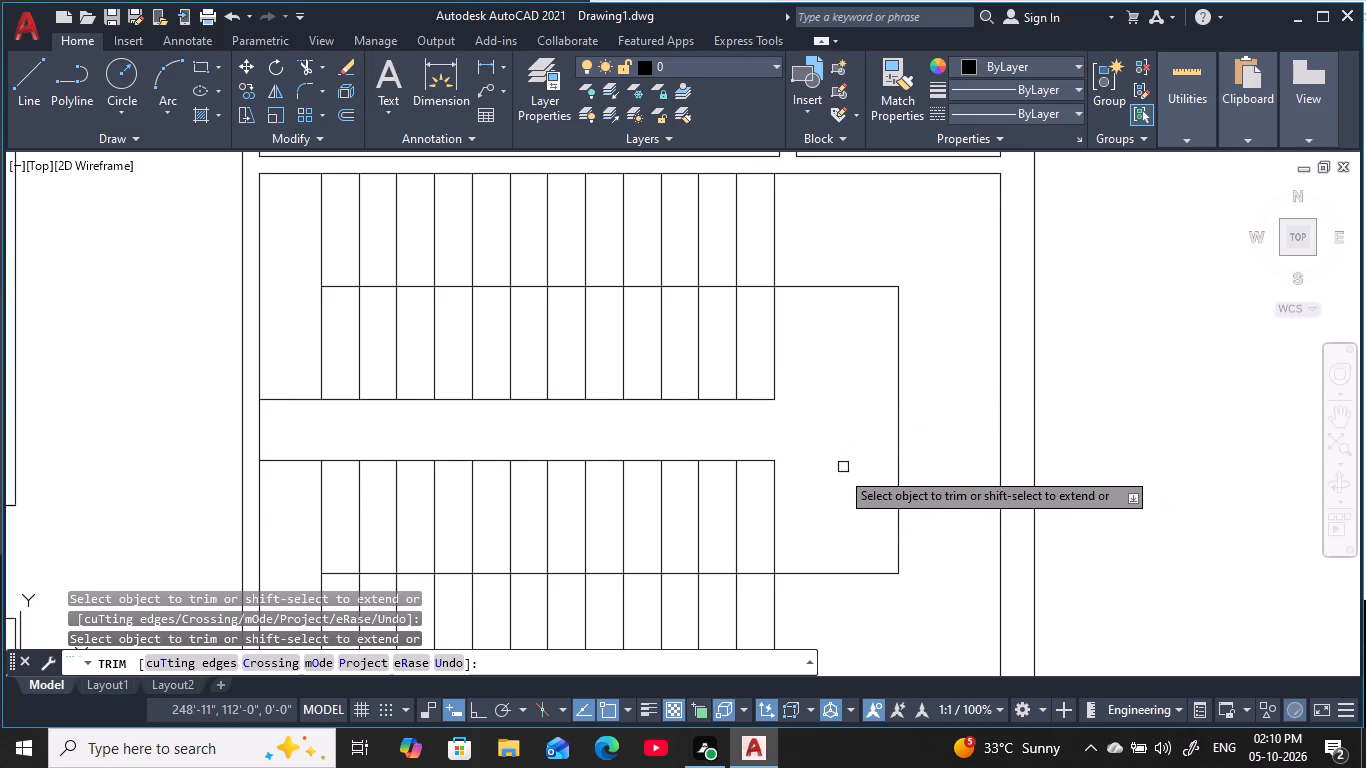
{"action": "key", "text": "Escape"}
{"action": "key", "text": "Escape"}
{"action": "scroll", "coordinate": [821, 465], "scroll_direction": "down", "scroll_amount": 2}
{"action": "middle_click_drag", "start_coordinate": [823, 458], "coordinate": [863, 447]}
{"action": "key", "text": "Escape"}
{"action": "key", "text": "Escape"}
{"action": "key", "text": "Escape"}
{"action": "key", "text": "Escape"}
{"action": "key", "text": "Escape"}
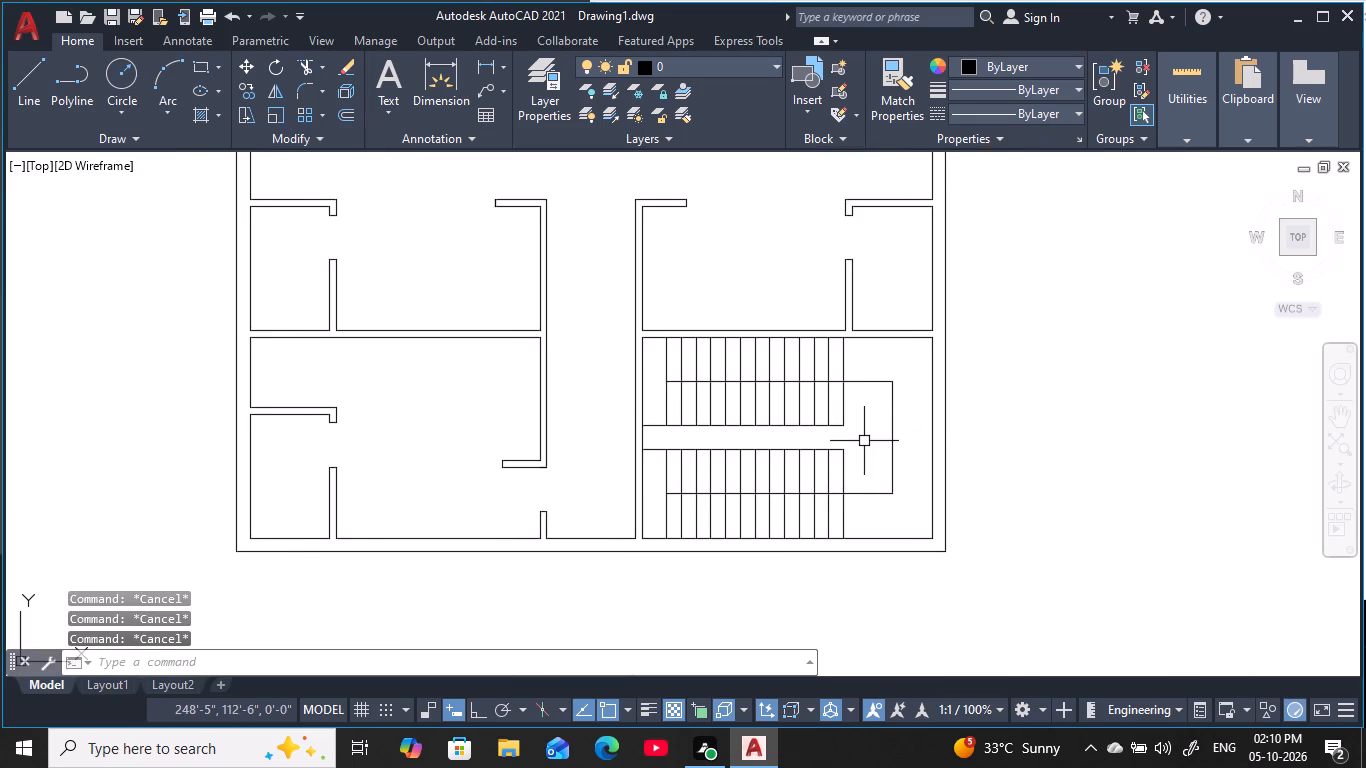
{"action": "key", "text": "Escape"}
{"action": "key", "text": "Escape"}
{"action": "key", "text": "Escape"}
Extend the upper flight's landing-edge tread line across the gap to meet the lower flight.
{"action": "type", "text": "edd"}
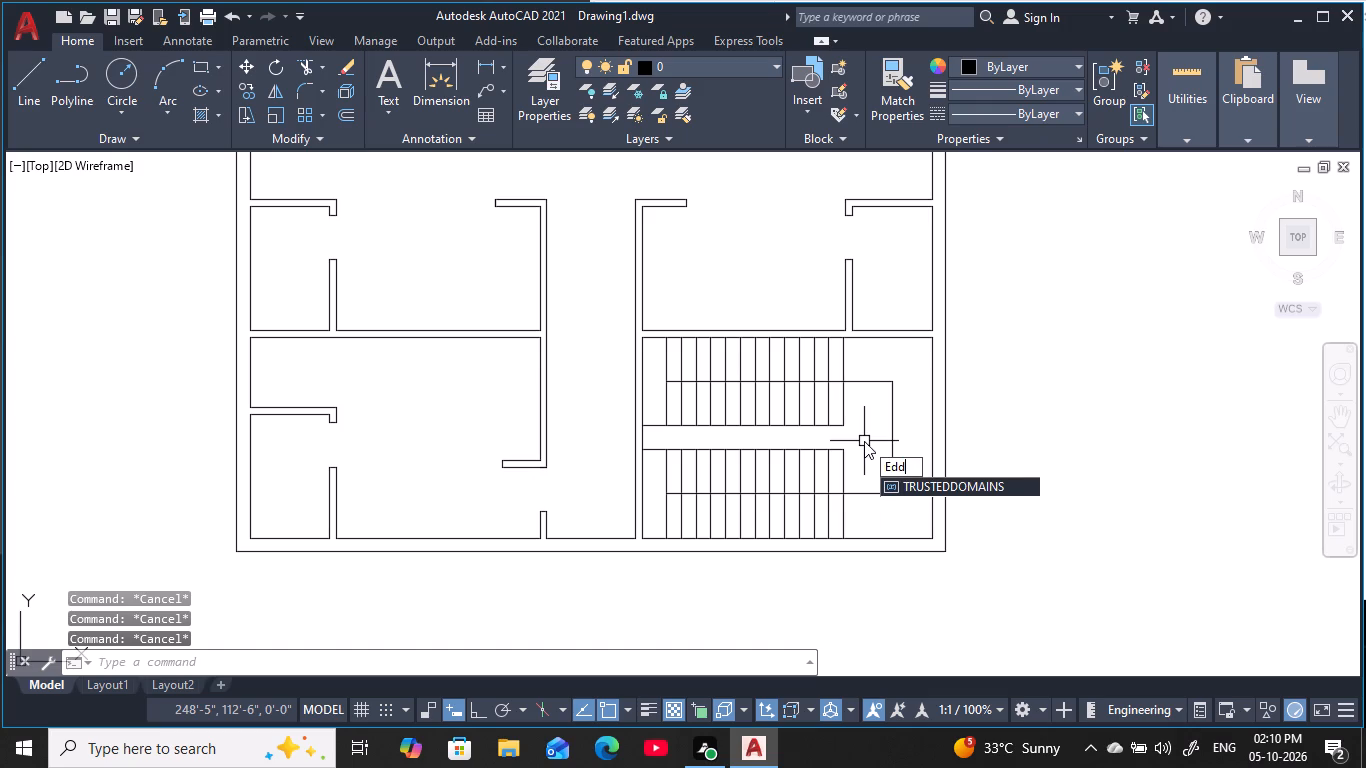
{"action": "key", "text": "BackSpace"}
{"action": "key", "text": "BackSpace"}
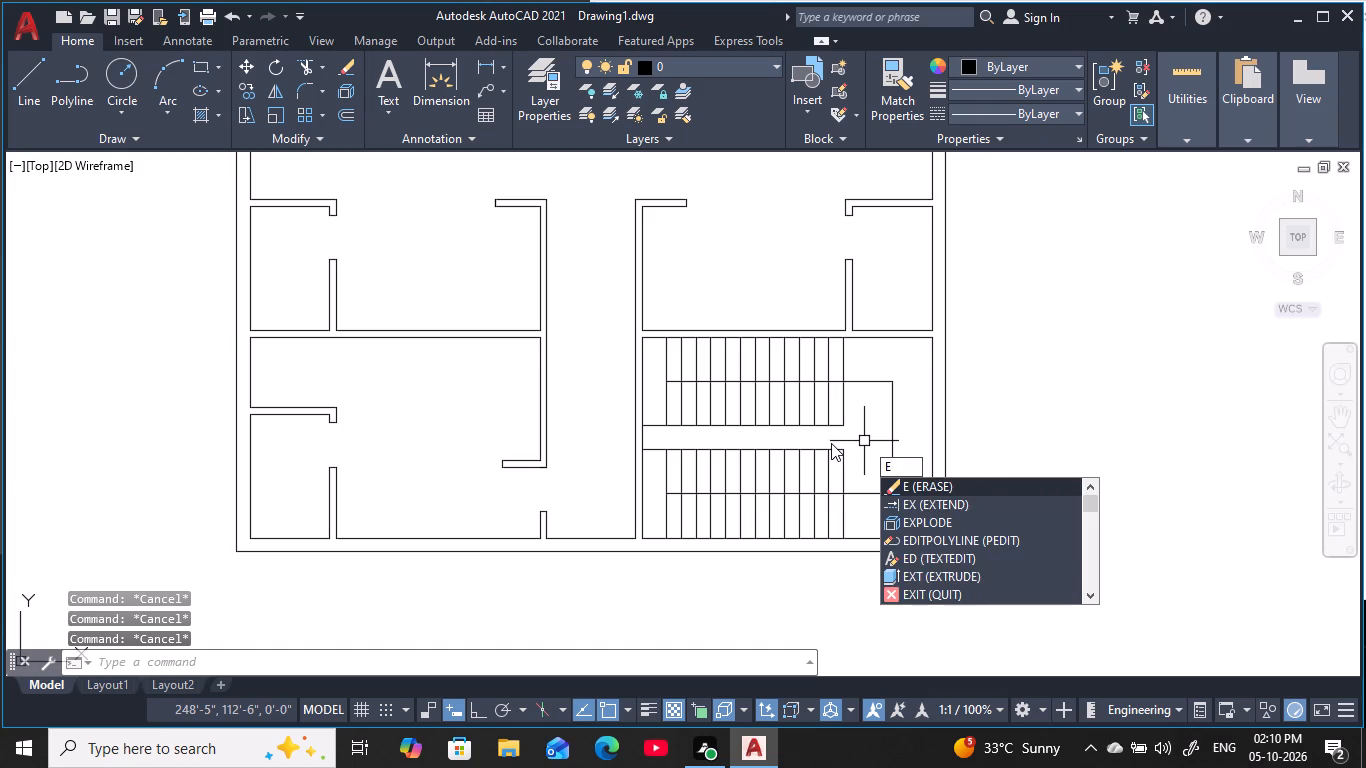
{"action": "key", "text": "x"}
{"action": "key", "text": "space"}
{"action": "left_click", "coordinate": [841, 411]}
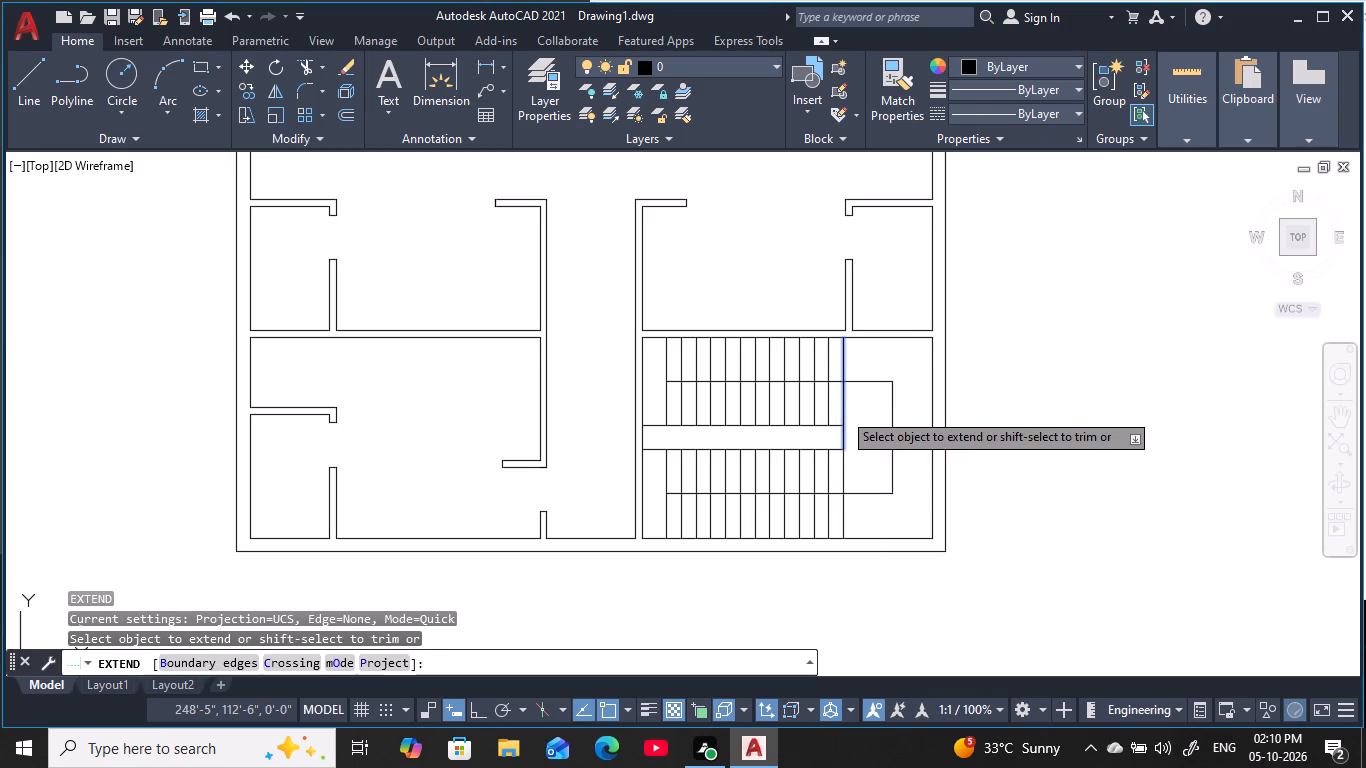
{"action": "key", "text": "Escape"}
{"action": "key", "text": "Escape"}
{"action": "key", "text": "Escape"}
{"action": "key", "text": "Escape"}
{"action": "key", "text": "Escape"}
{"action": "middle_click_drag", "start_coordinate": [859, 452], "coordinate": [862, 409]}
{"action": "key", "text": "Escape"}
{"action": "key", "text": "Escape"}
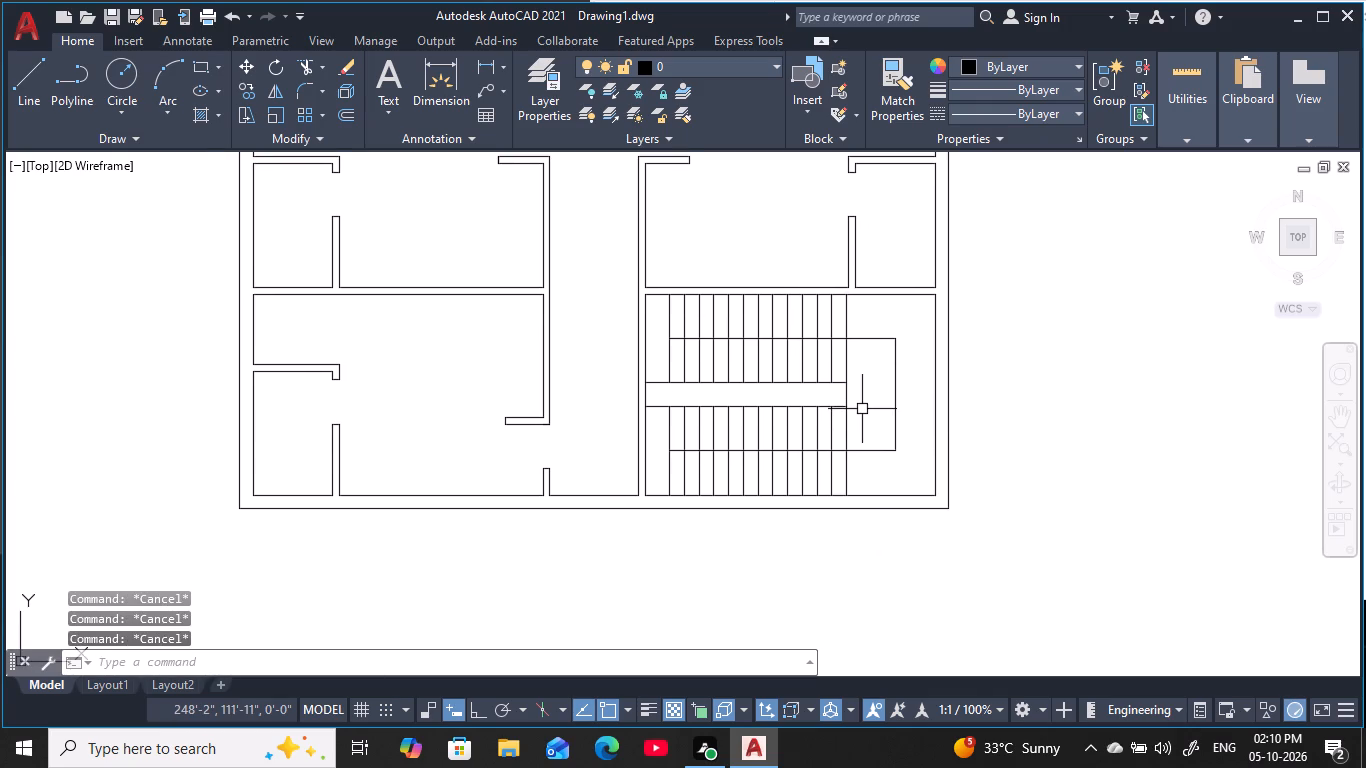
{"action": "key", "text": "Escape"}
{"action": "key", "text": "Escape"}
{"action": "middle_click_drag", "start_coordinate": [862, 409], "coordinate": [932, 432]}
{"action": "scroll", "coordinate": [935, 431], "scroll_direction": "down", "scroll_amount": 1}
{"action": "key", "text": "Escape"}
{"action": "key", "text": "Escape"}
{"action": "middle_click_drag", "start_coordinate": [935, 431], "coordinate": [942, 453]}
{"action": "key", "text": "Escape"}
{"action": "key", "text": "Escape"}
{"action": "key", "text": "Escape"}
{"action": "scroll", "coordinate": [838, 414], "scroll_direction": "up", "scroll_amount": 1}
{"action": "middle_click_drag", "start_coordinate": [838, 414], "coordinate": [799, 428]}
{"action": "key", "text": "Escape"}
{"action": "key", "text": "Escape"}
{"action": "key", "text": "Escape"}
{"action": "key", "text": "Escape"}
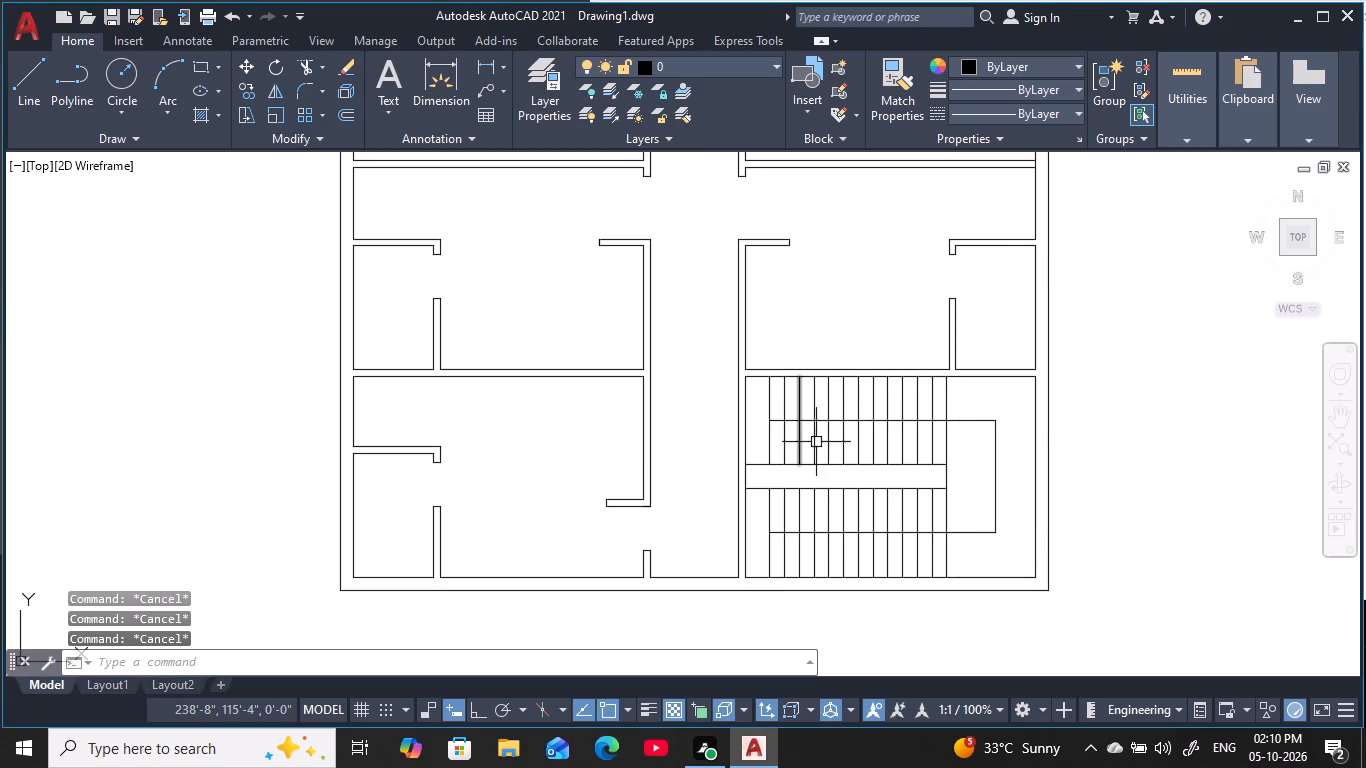
Draw a slanted arrowhead stroke about 9" long, rising from the corridor-side end of the lower flight's walk line.
{"action": "key", "text": "Escape"}
{"action": "key", "text": "Escape"}
{"action": "scroll", "coordinate": [797, 533], "scroll_direction": "up", "scroll_amount": 2}
{"action": "middle_click_drag", "start_coordinate": [786, 536], "coordinate": [830, 486]}
{"action": "key", "text": "Escape"}
{"action": "key", "text": "Escape"}
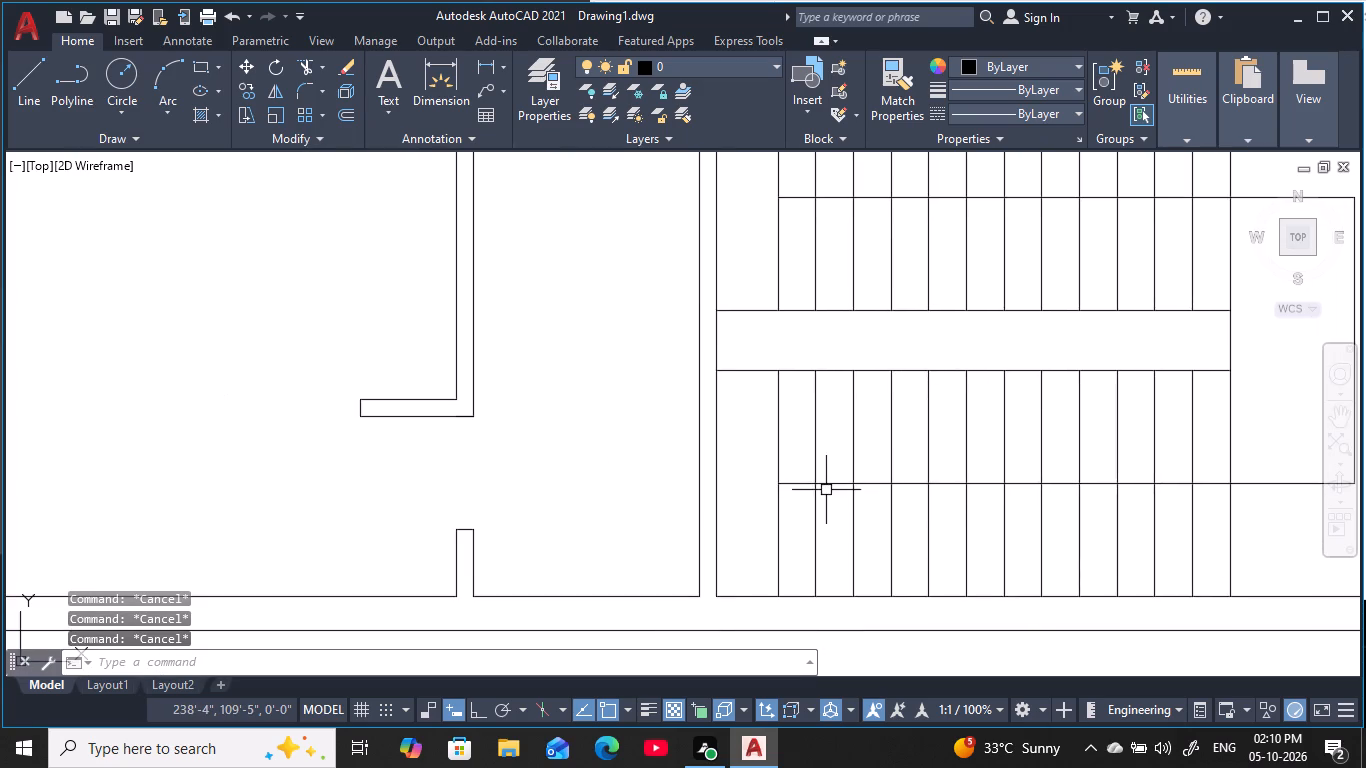
{"action": "type", "text": "l"}
{"action": "key", "text": "space"}
{"action": "key", "text": "F8"}
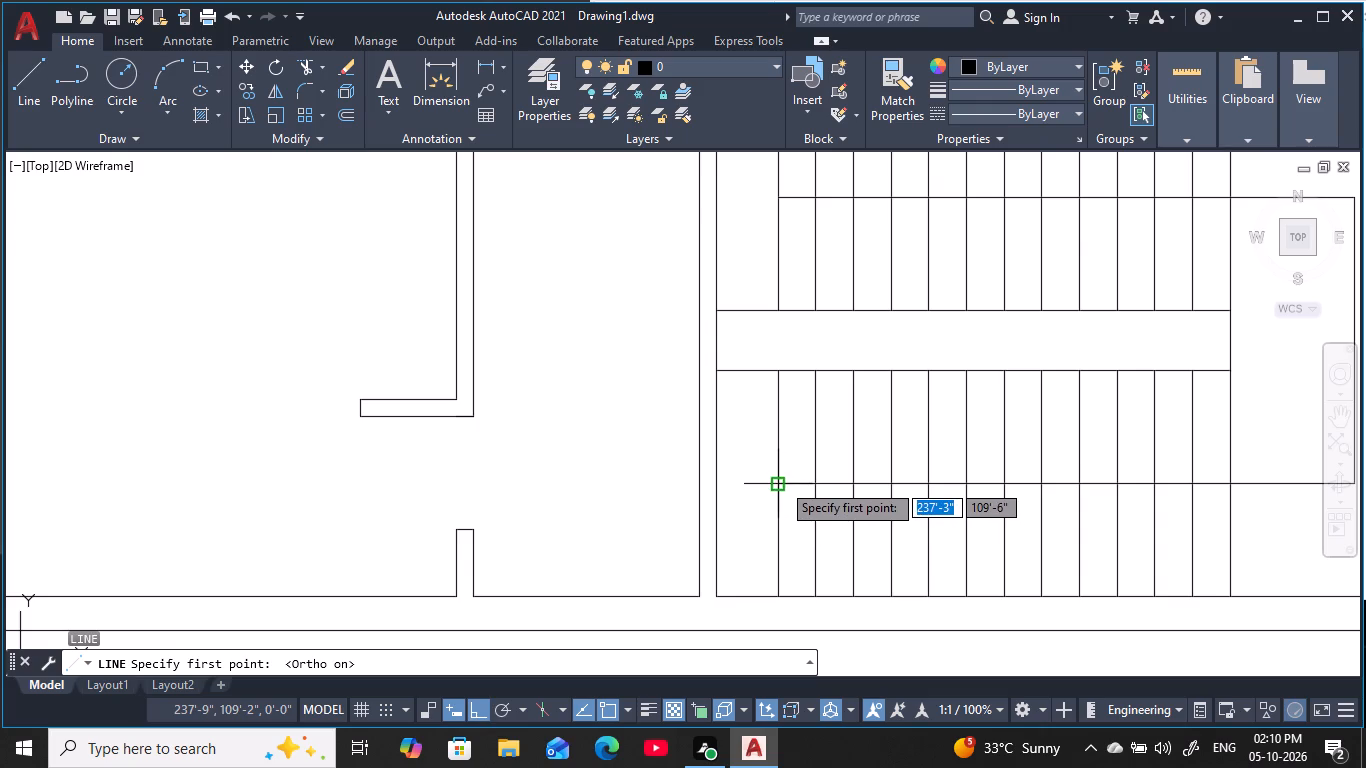
{"action": "left_click", "coordinate": [781, 482]}
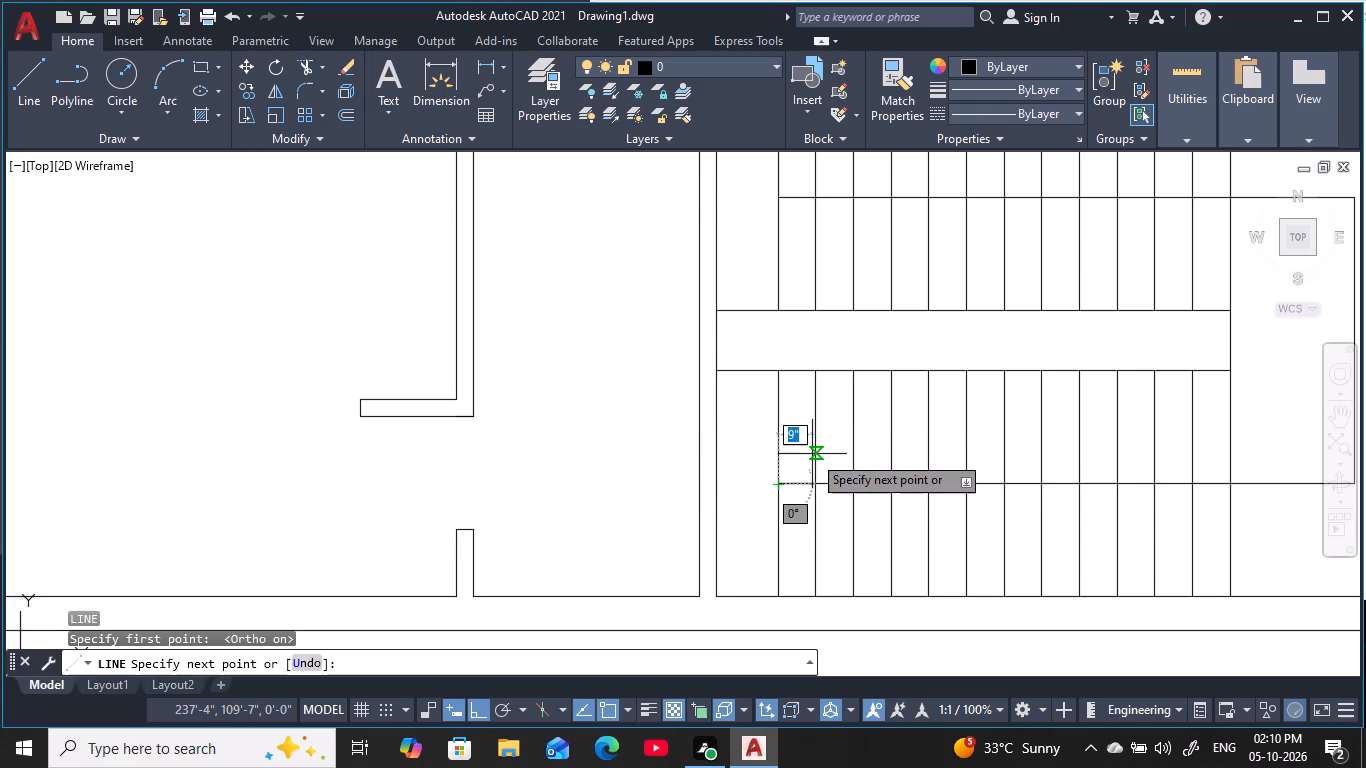
{"action": "key", "text": "F8"}
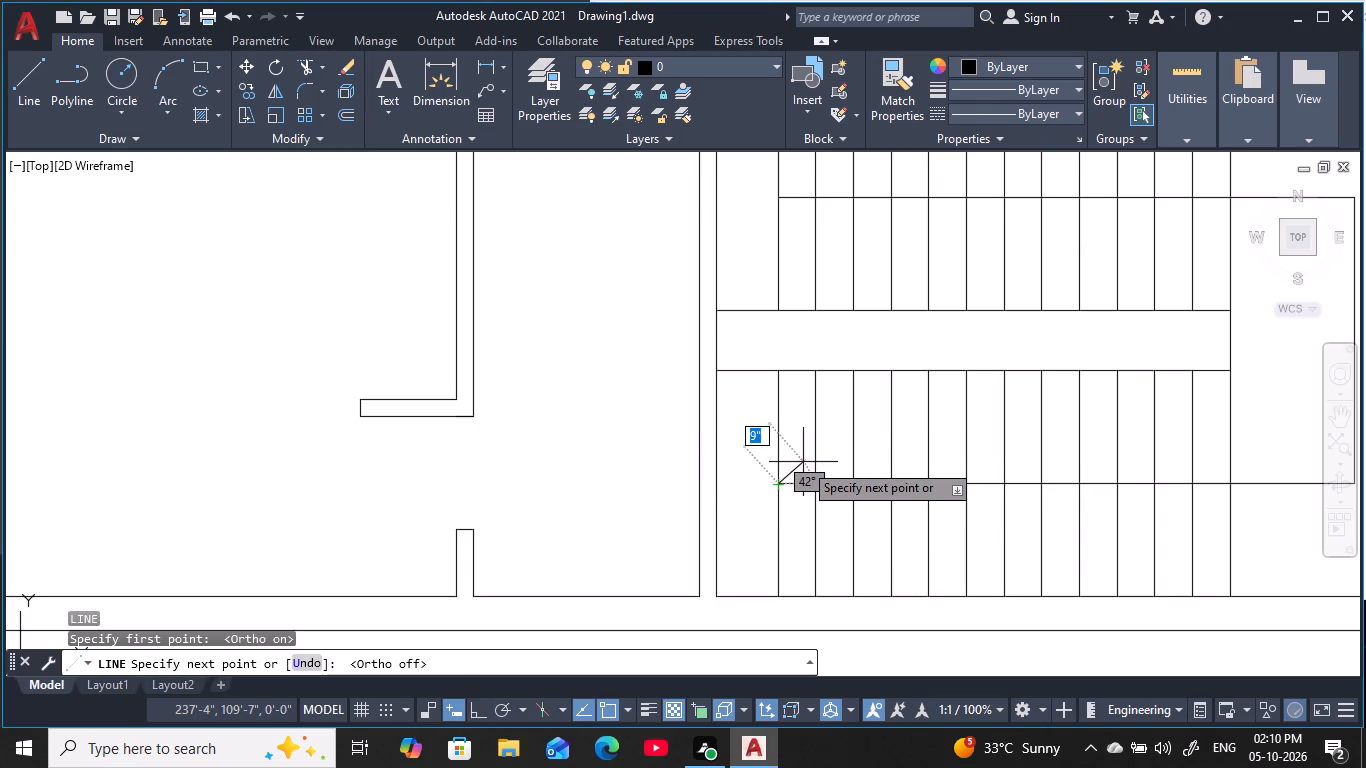
{"action": "left_click", "coordinate": [801, 459]}
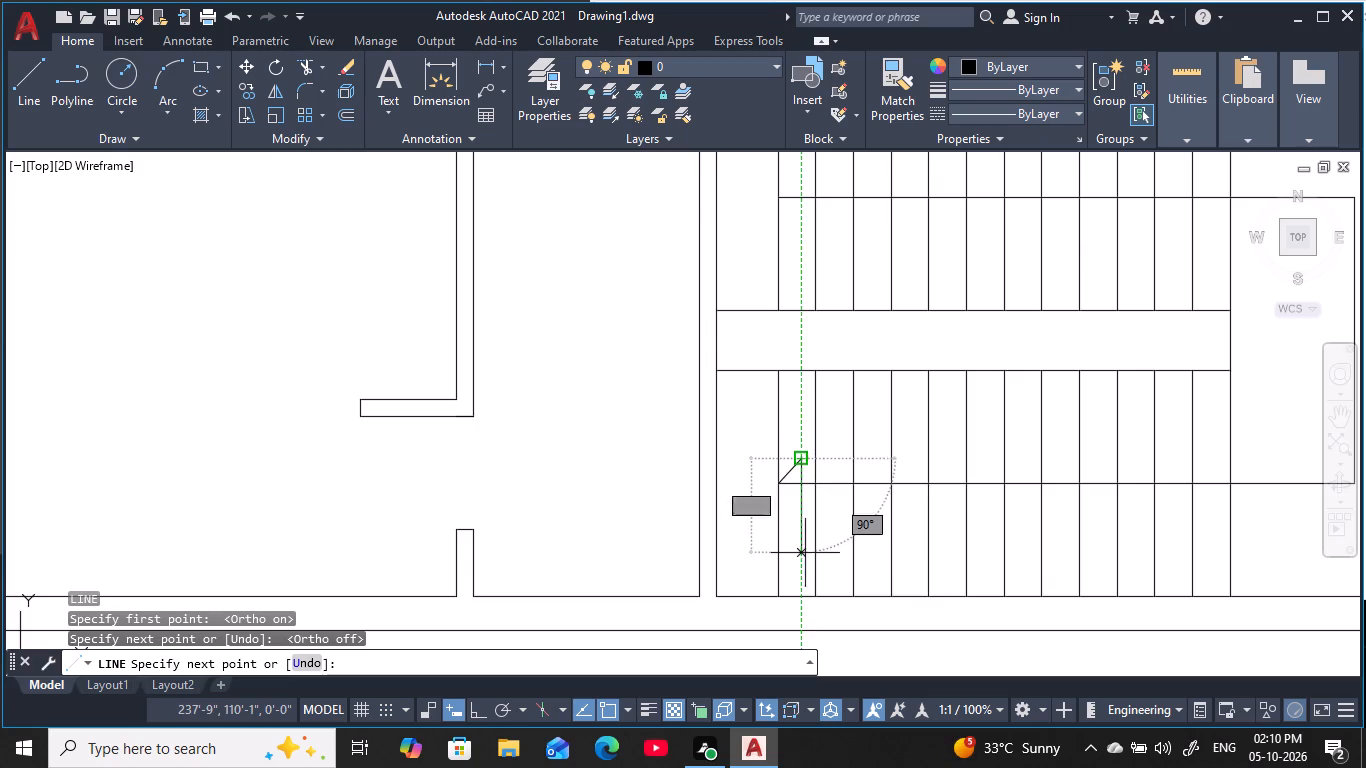
{"action": "key", "text": "Escape"}
{"action": "key", "text": "Escape"}
{"action": "key", "text": "Escape"}
{"action": "key", "text": "Escape"}
{"action": "key", "text": "Escape"}
{"action": "key", "text": "Escape"}
{"action": "key", "text": "Escape"}
Mirror the arrowhead stroke across the lower walk line, keeping the original, to complete the arrowhead.
{"action": "scroll", "coordinate": [809, 524], "scroll_direction": "up", "scroll_amount": 1}
{"action": "type", "text": "mi"}
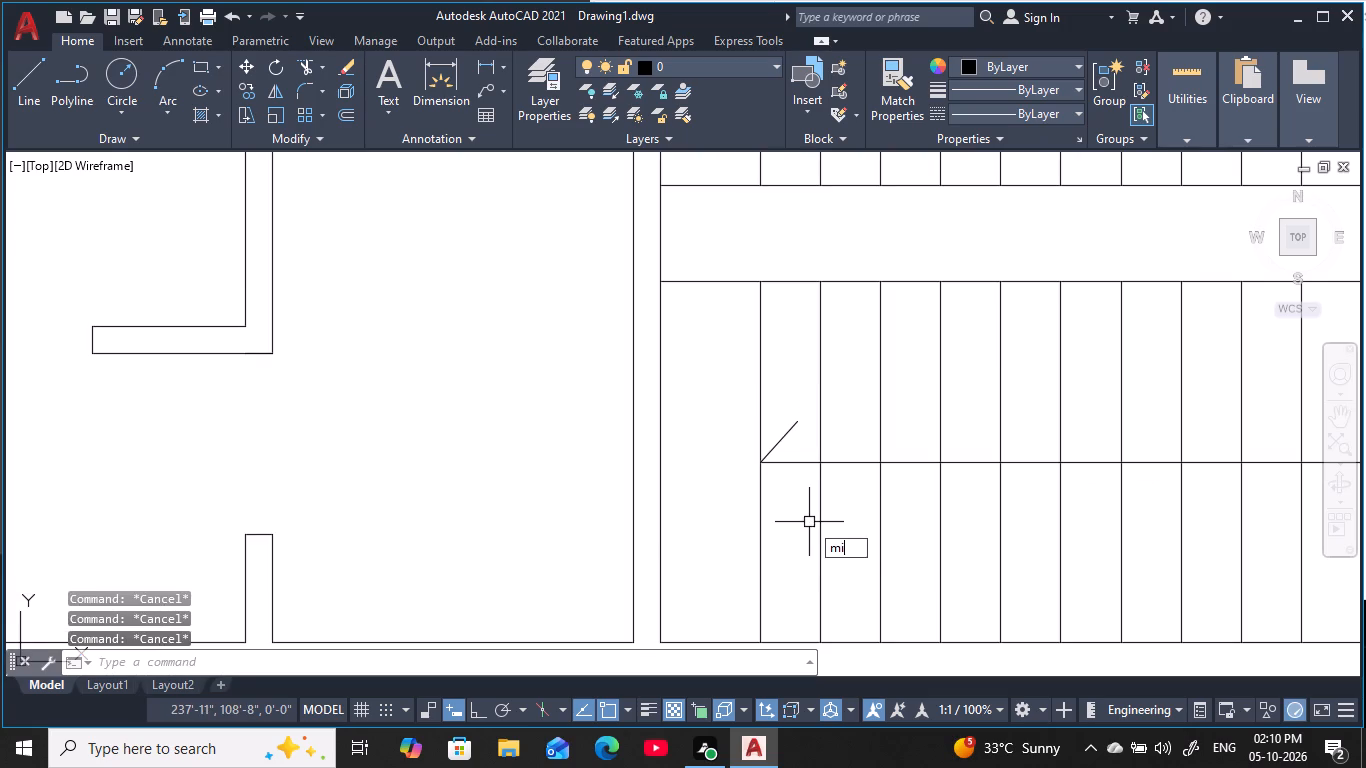
{"action": "key", "text": "space"}
{"action": "left_click", "coordinate": [783, 441]}
{"action": "key", "text": "space"}
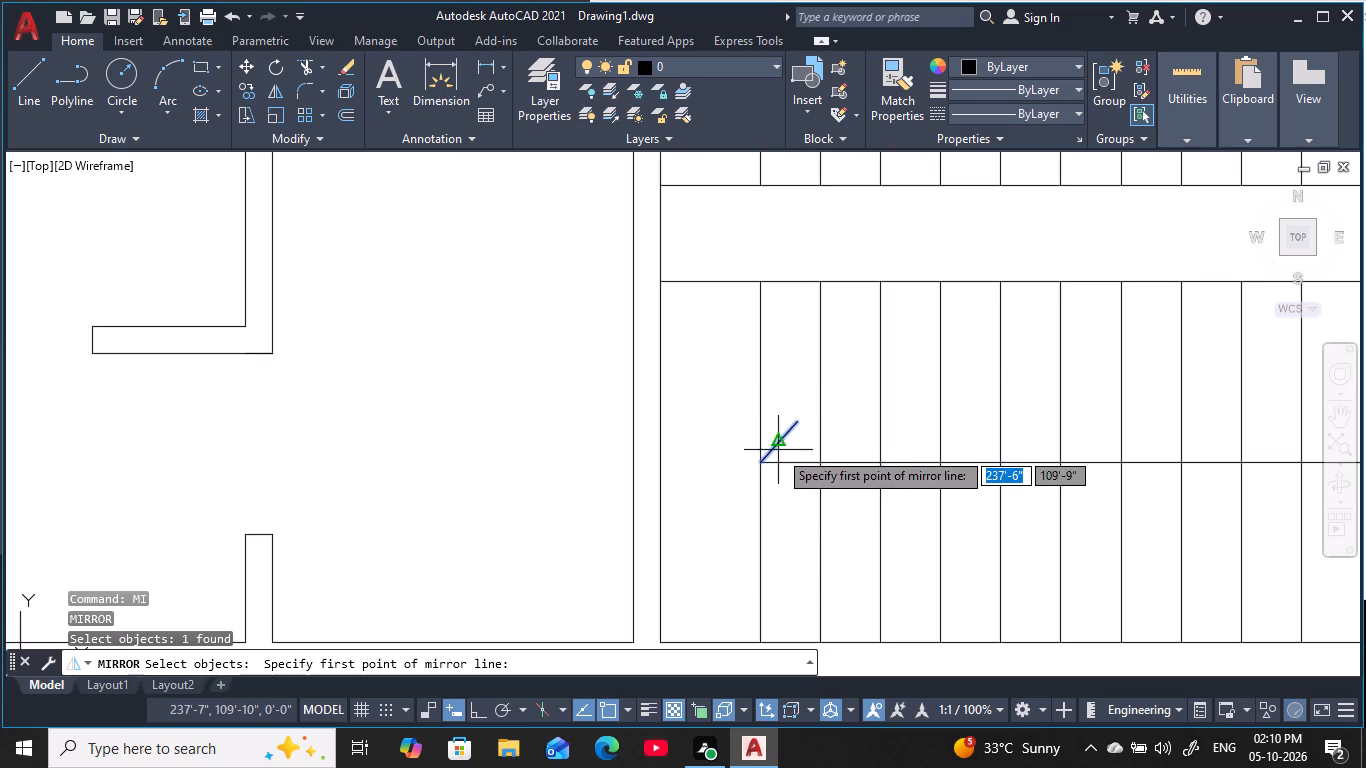
{"action": "key", "text": "F8"}
{"action": "left_click", "coordinate": [762, 465]}
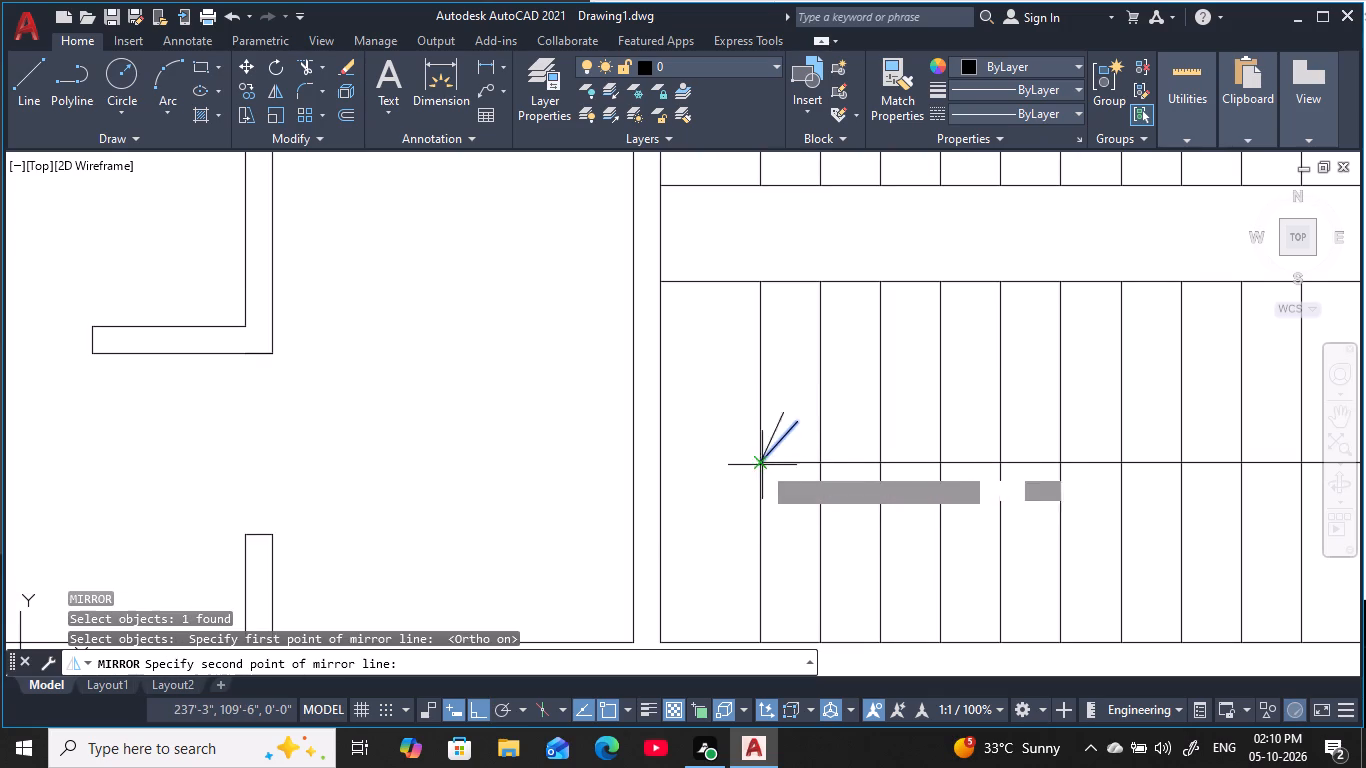
{"action": "left_click", "coordinate": [909, 469]}
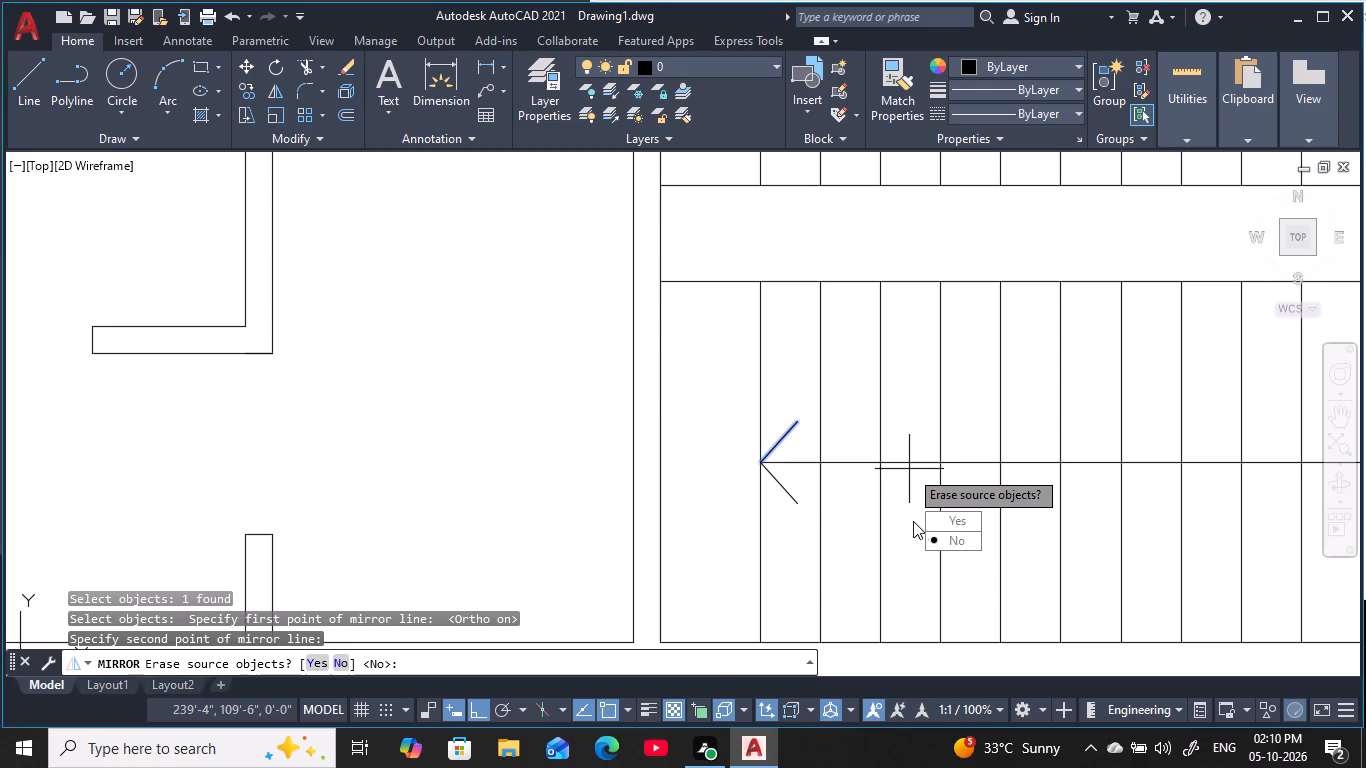
{"action": "left_click_drag", "start_coordinate": [943, 536], "coordinate": [910, 469]}
{"action": "key", "text": "Escape"}
{"action": "key", "text": "Escape"}
{"action": "key", "text": "Escape"}
{"action": "scroll", "coordinate": [812, 449], "scroll_direction": "down", "scroll_amount": 2}
{"action": "middle_click_drag", "start_coordinate": [812, 449], "coordinate": [756, 465]}
{"action": "key", "text": "Escape"}
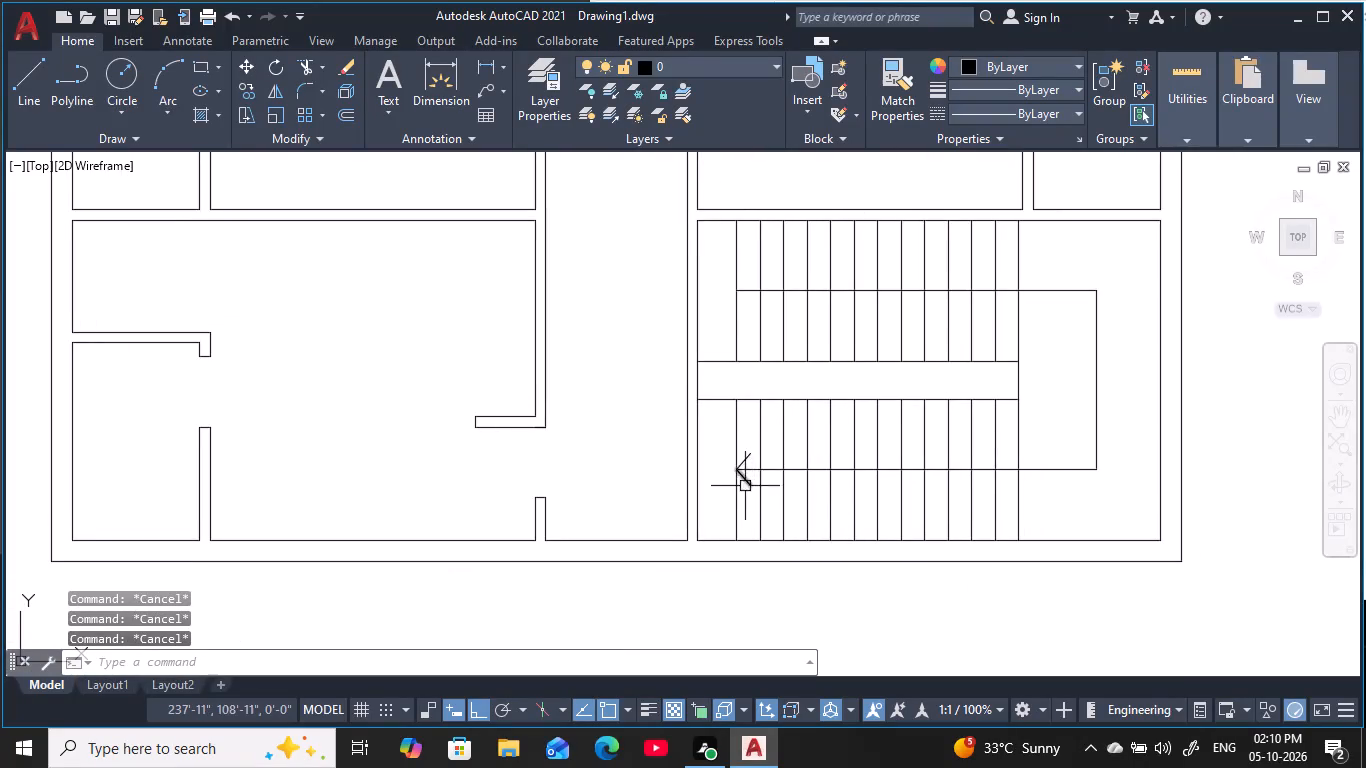
{"action": "key", "text": "Escape"}
{"action": "key", "text": "Escape"}
{"action": "key", "text": "Escape"}
{"action": "key", "text": "Escape"}
Add a horizontal line about 10" long from the upper walk line's starting end toward the corridor wall.
{"action": "middle_click_drag", "start_coordinate": [753, 332], "coordinate": [766, 388]}
{"action": "key", "text": "Escape"}
{"action": "key", "text": "Escape"}
{"action": "key", "text": "Escape"}
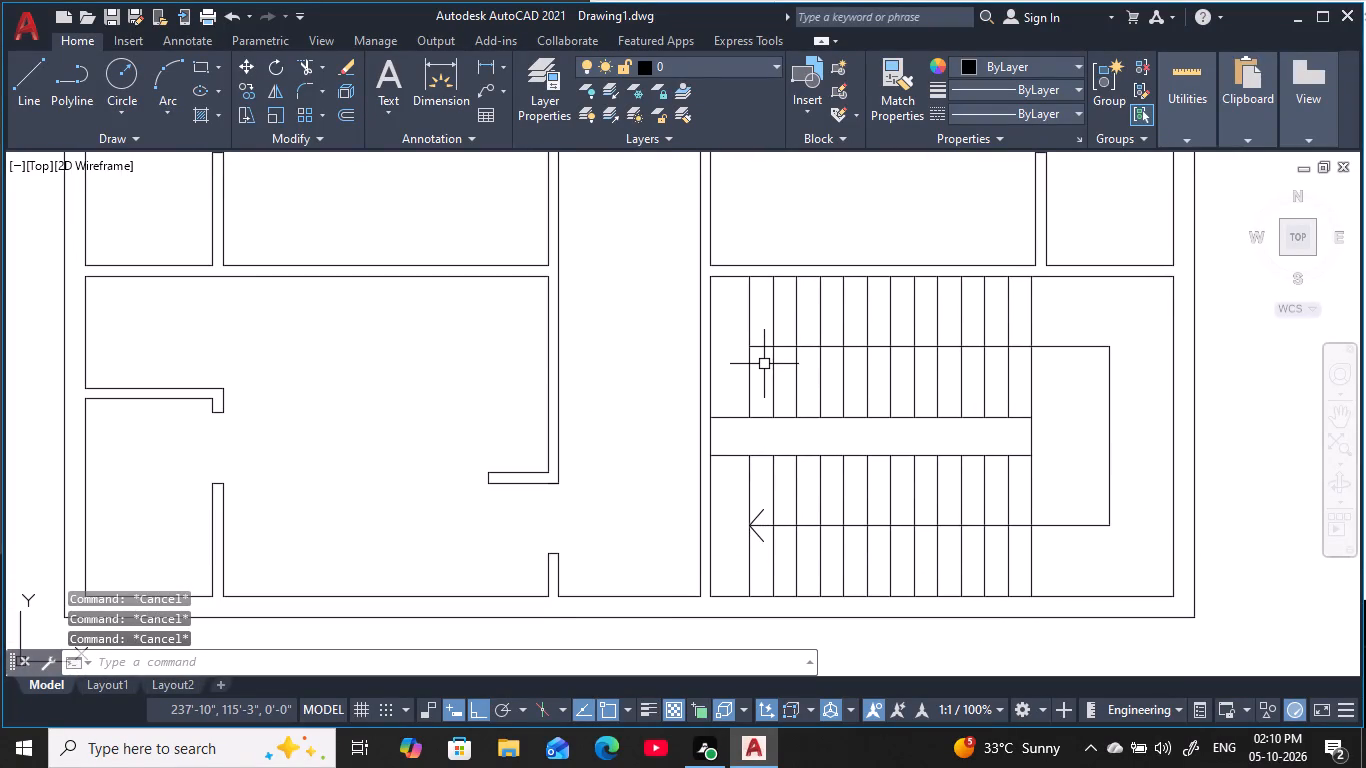
{"action": "key", "text": "l"}
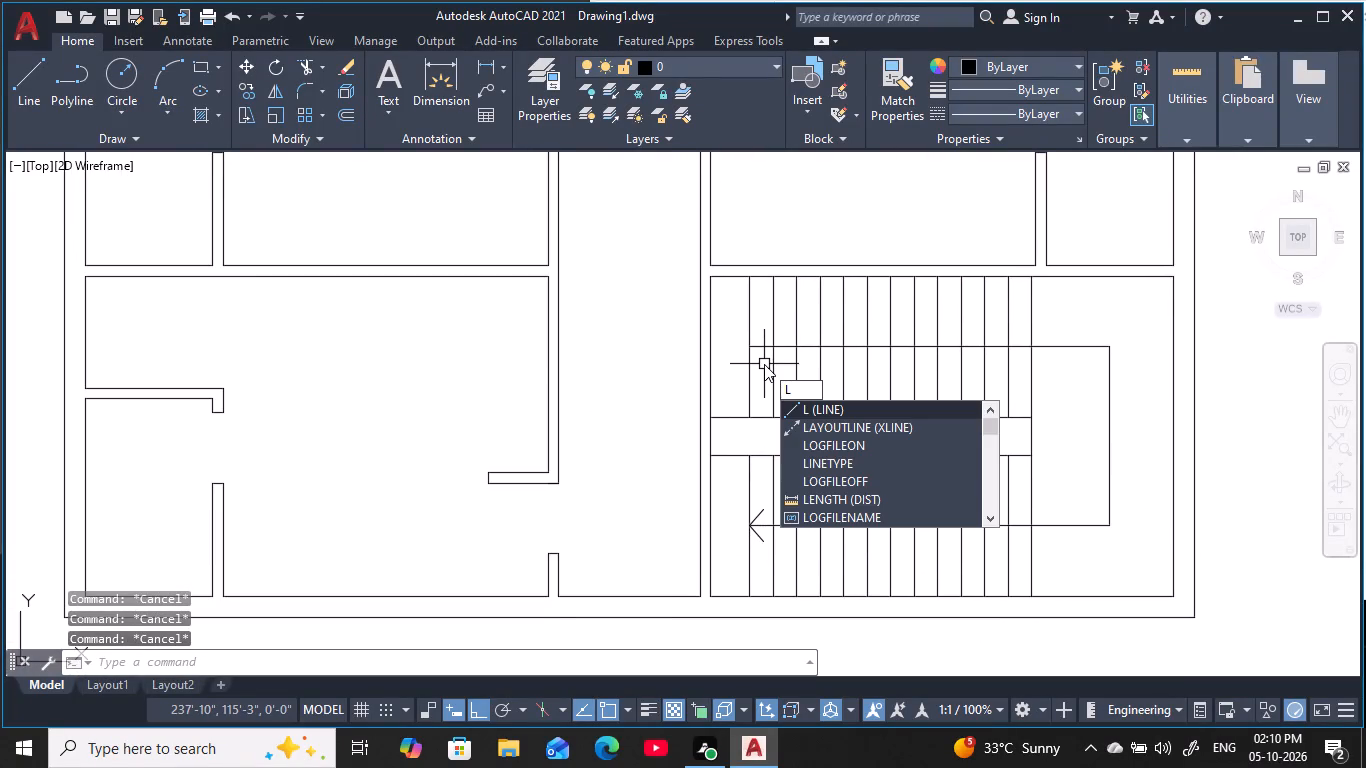
{"action": "key", "text": "space"}
{"action": "left_click", "coordinate": [745, 346]}
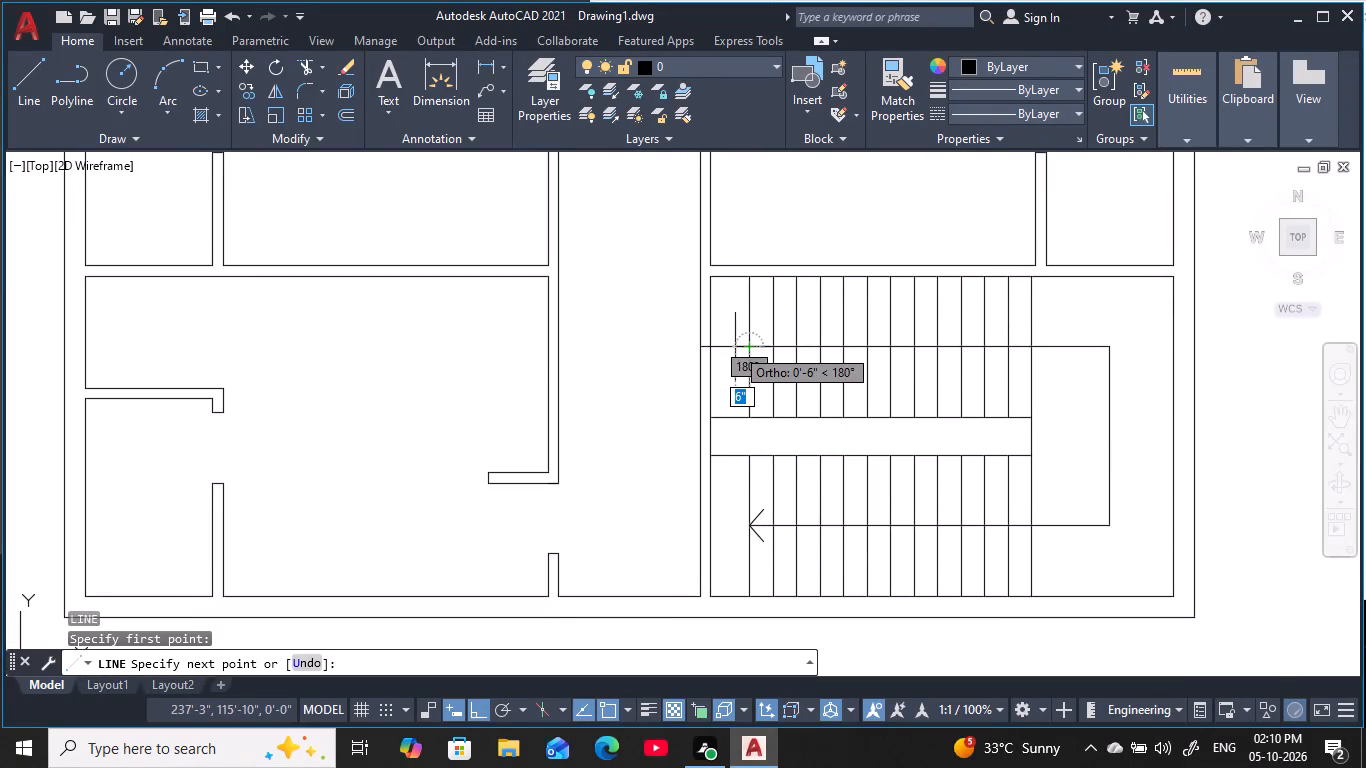
{"action": "left_click", "coordinate": [725, 349]}
{"action": "key", "text": "Escape"}
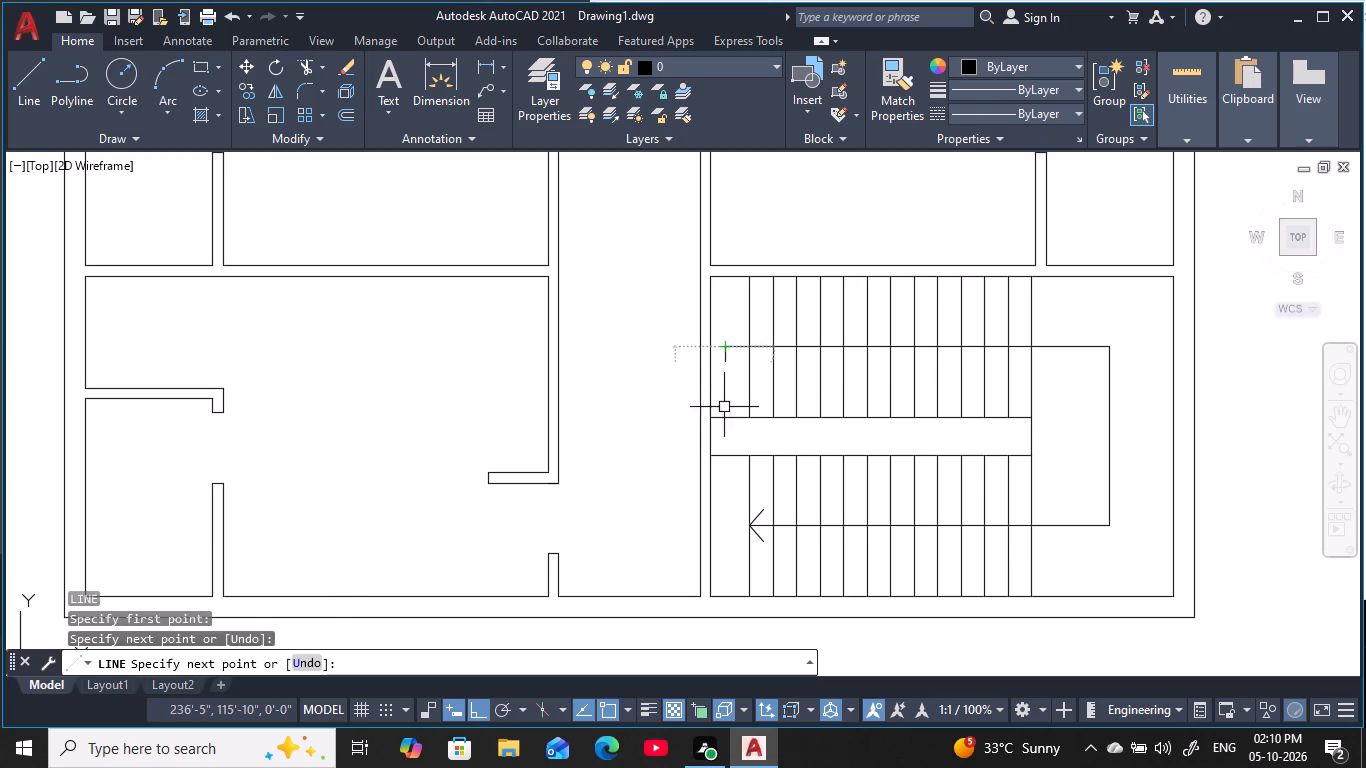
{"action": "key", "text": "Escape"}
{"action": "key", "text": "Escape"}
{"action": "key", "text": "Escape"}
{"action": "key", "text": "Escape"}
Draw a circle of about 5" radius centred on the corridor-side end of the upper walk line.
{"action": "type", "text": "c"}
{"action": "key", "text": "space"}
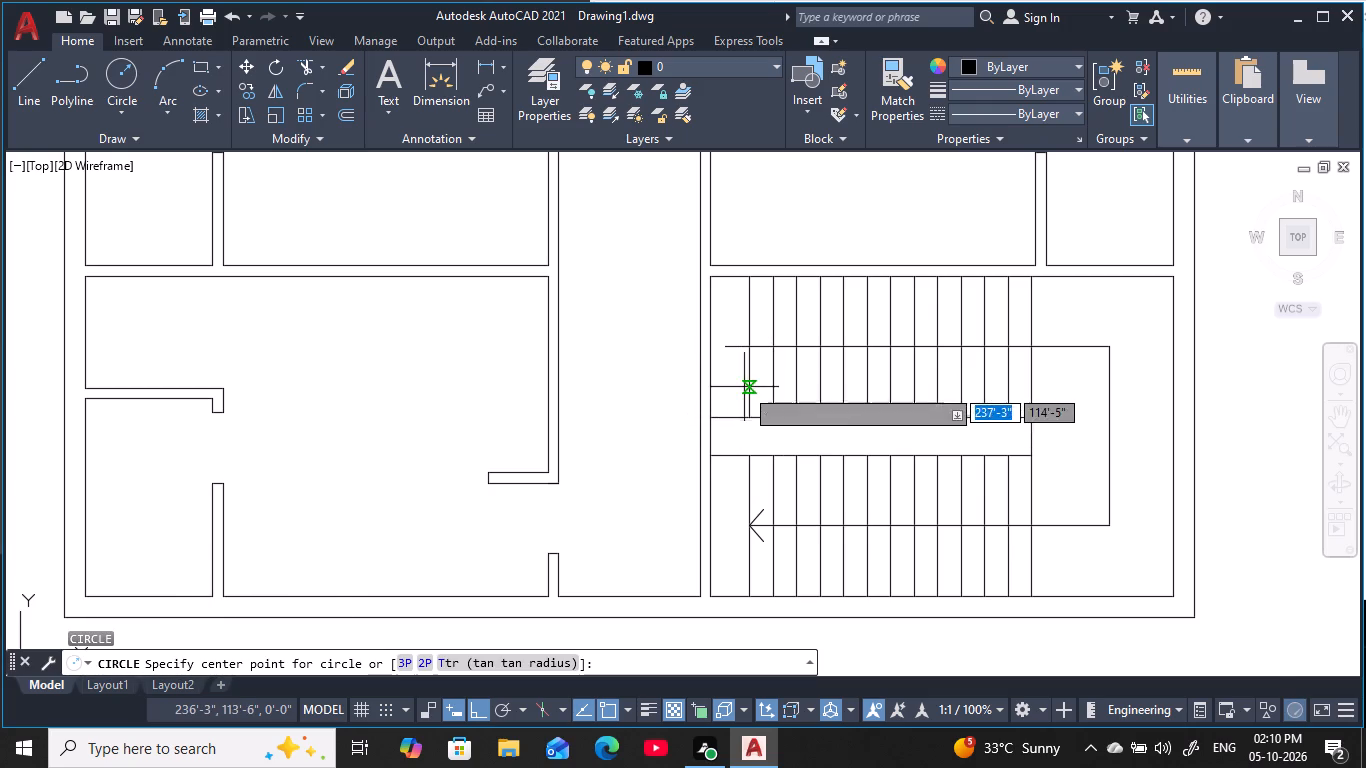
{"action": "left_click", "coordinate": [730, 346]}
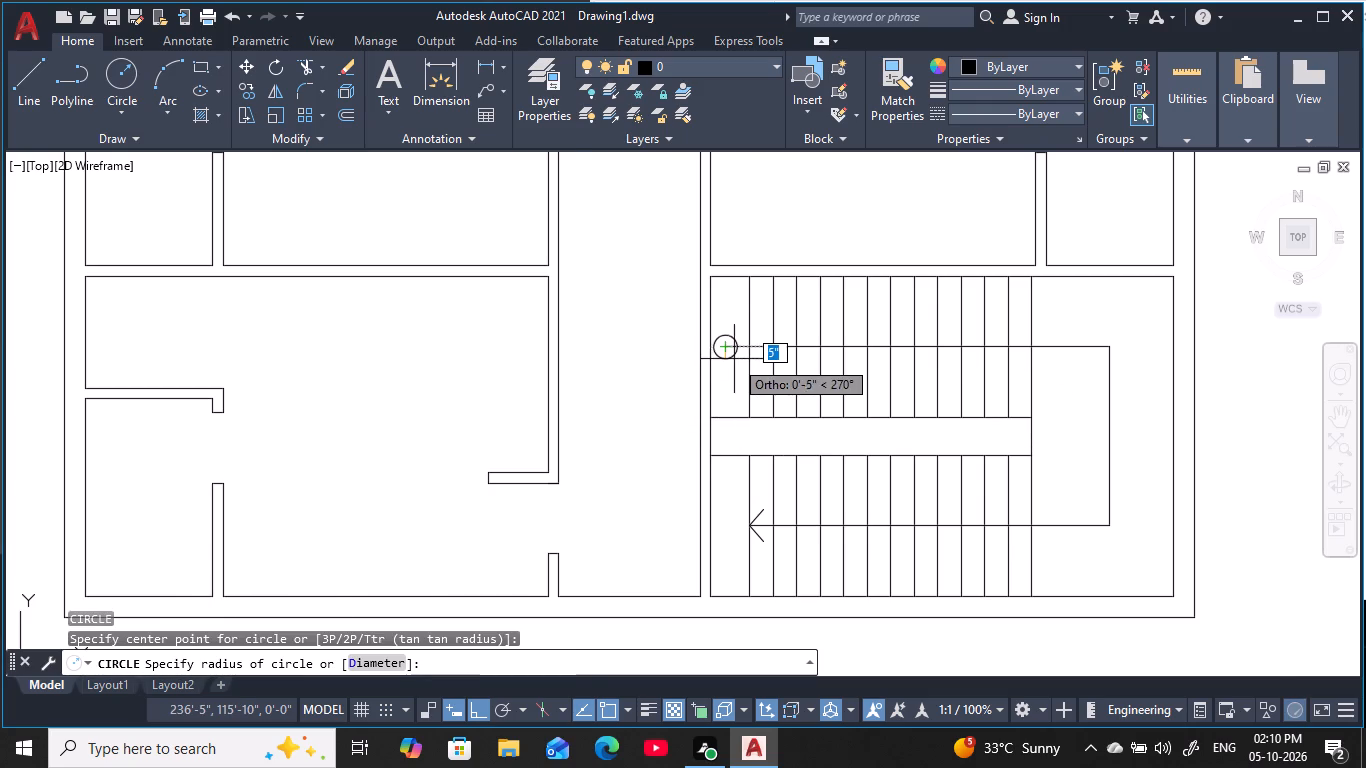
{"action": "left_click", "coordinate": [733, 355]}
{"action": "key", "text": "Escape"}
{"action": "key", "text": "Escape"}
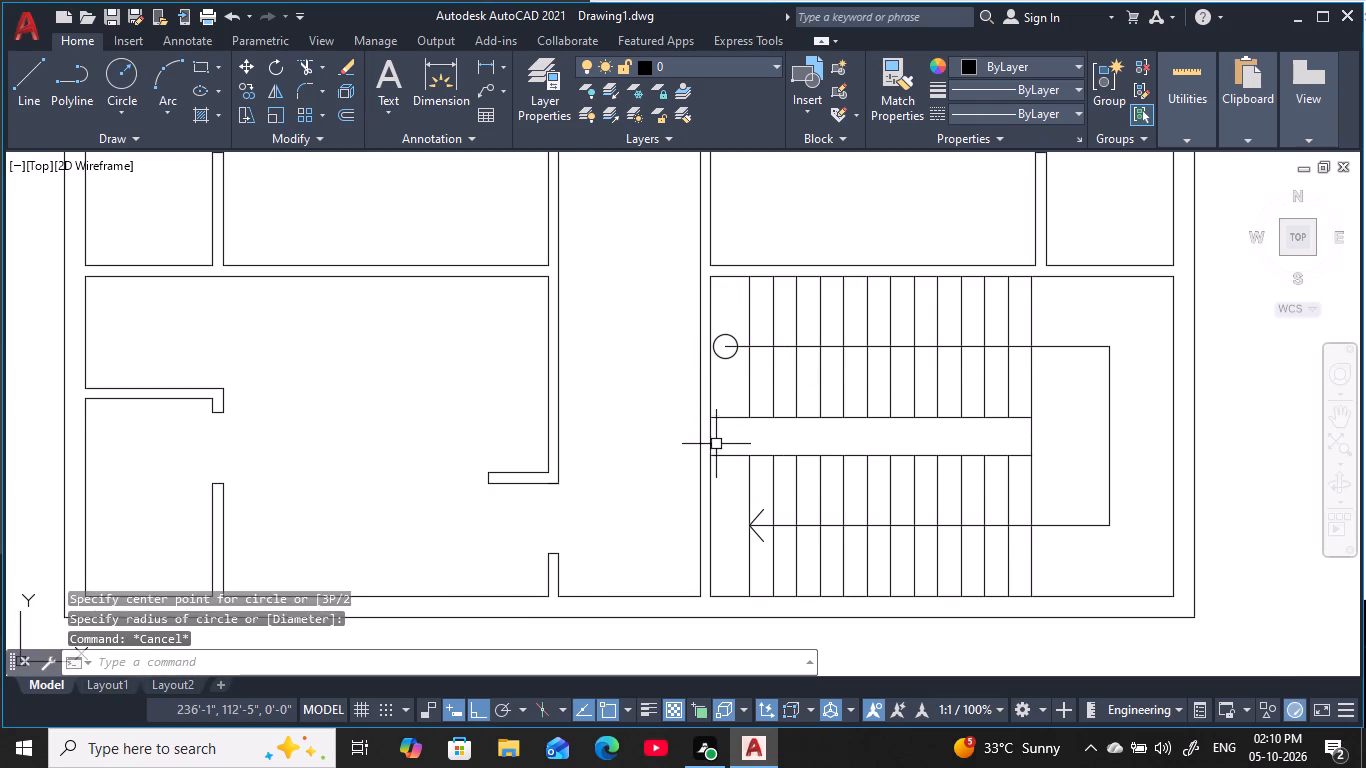
{"action": "key", "text": "Escape"}
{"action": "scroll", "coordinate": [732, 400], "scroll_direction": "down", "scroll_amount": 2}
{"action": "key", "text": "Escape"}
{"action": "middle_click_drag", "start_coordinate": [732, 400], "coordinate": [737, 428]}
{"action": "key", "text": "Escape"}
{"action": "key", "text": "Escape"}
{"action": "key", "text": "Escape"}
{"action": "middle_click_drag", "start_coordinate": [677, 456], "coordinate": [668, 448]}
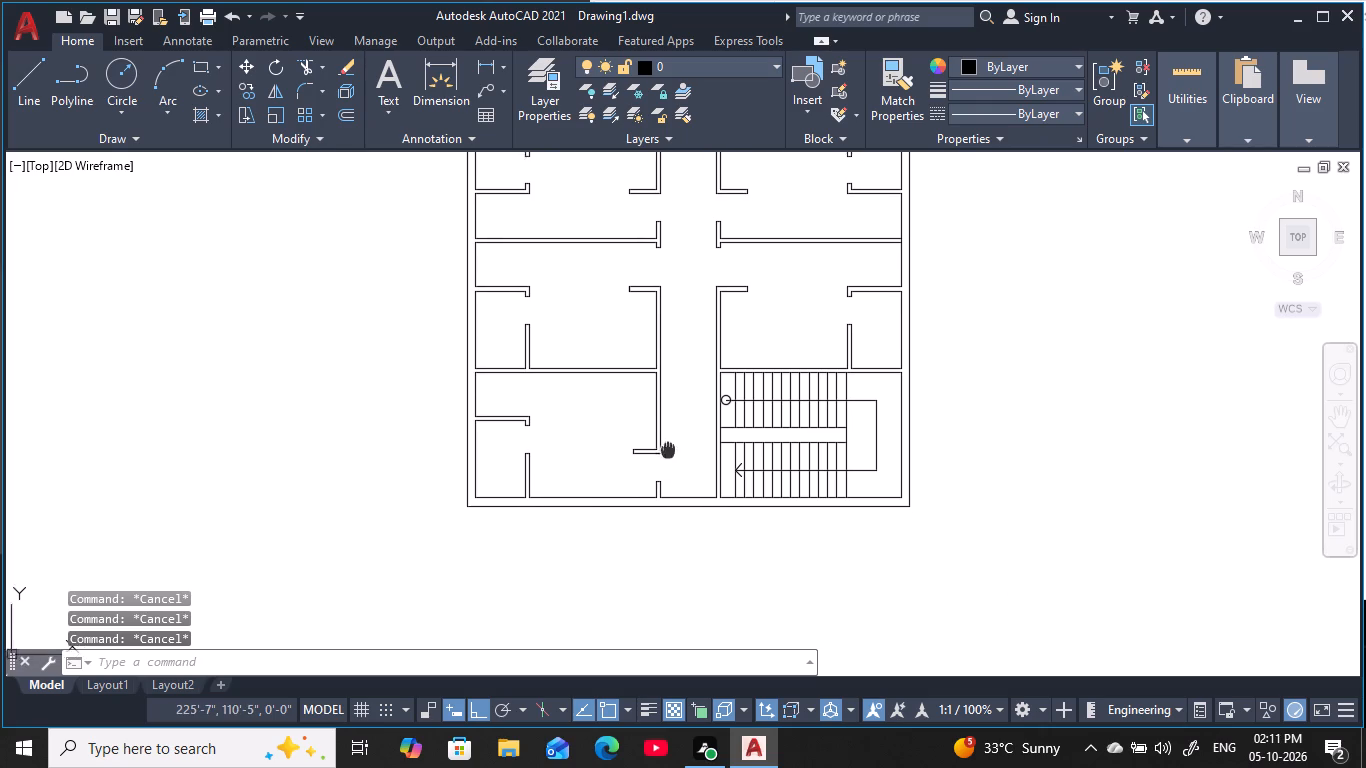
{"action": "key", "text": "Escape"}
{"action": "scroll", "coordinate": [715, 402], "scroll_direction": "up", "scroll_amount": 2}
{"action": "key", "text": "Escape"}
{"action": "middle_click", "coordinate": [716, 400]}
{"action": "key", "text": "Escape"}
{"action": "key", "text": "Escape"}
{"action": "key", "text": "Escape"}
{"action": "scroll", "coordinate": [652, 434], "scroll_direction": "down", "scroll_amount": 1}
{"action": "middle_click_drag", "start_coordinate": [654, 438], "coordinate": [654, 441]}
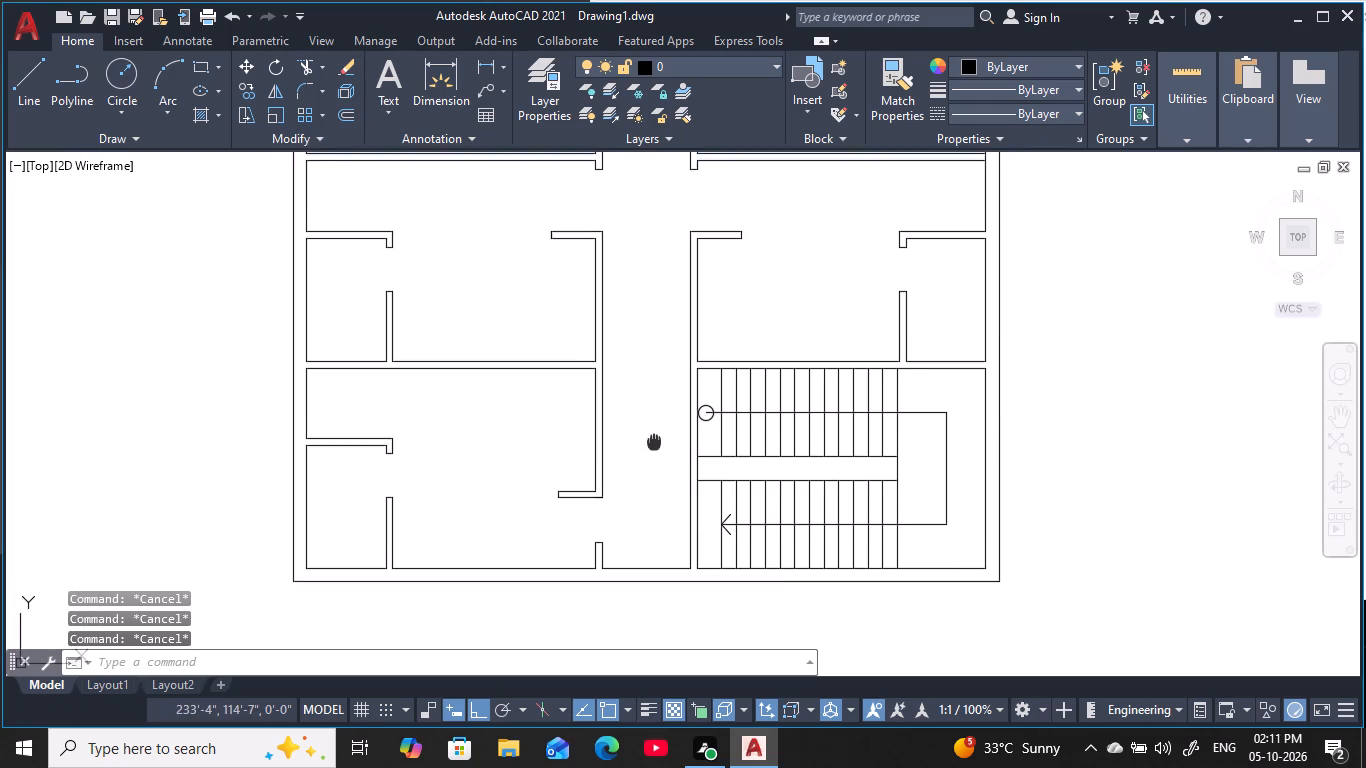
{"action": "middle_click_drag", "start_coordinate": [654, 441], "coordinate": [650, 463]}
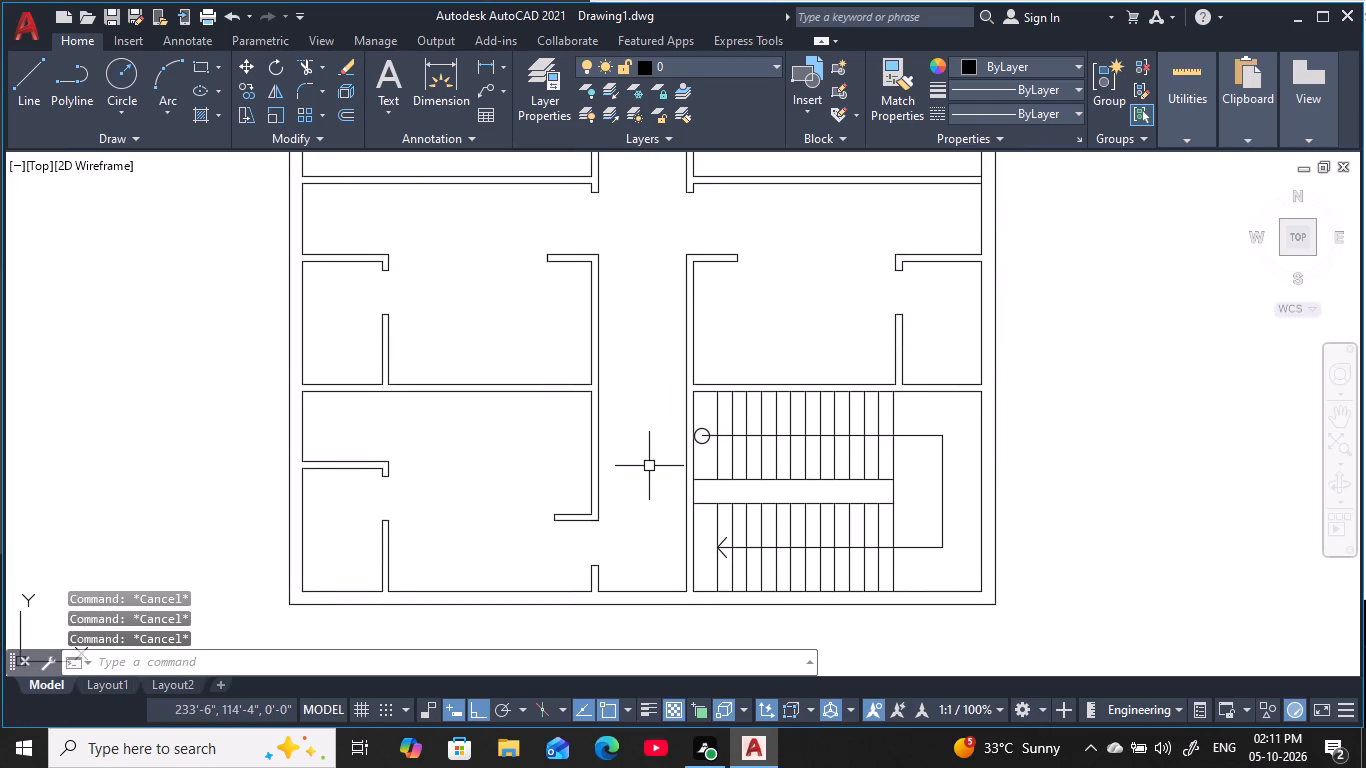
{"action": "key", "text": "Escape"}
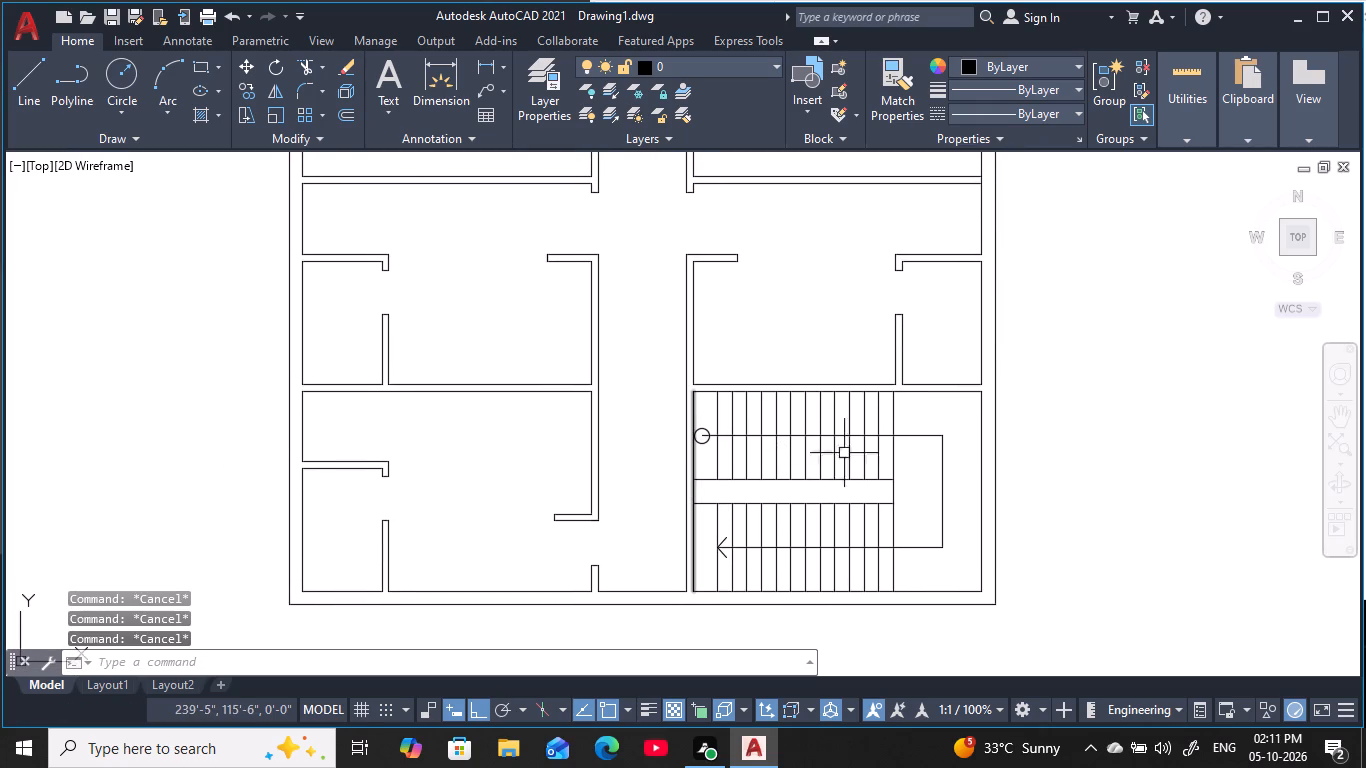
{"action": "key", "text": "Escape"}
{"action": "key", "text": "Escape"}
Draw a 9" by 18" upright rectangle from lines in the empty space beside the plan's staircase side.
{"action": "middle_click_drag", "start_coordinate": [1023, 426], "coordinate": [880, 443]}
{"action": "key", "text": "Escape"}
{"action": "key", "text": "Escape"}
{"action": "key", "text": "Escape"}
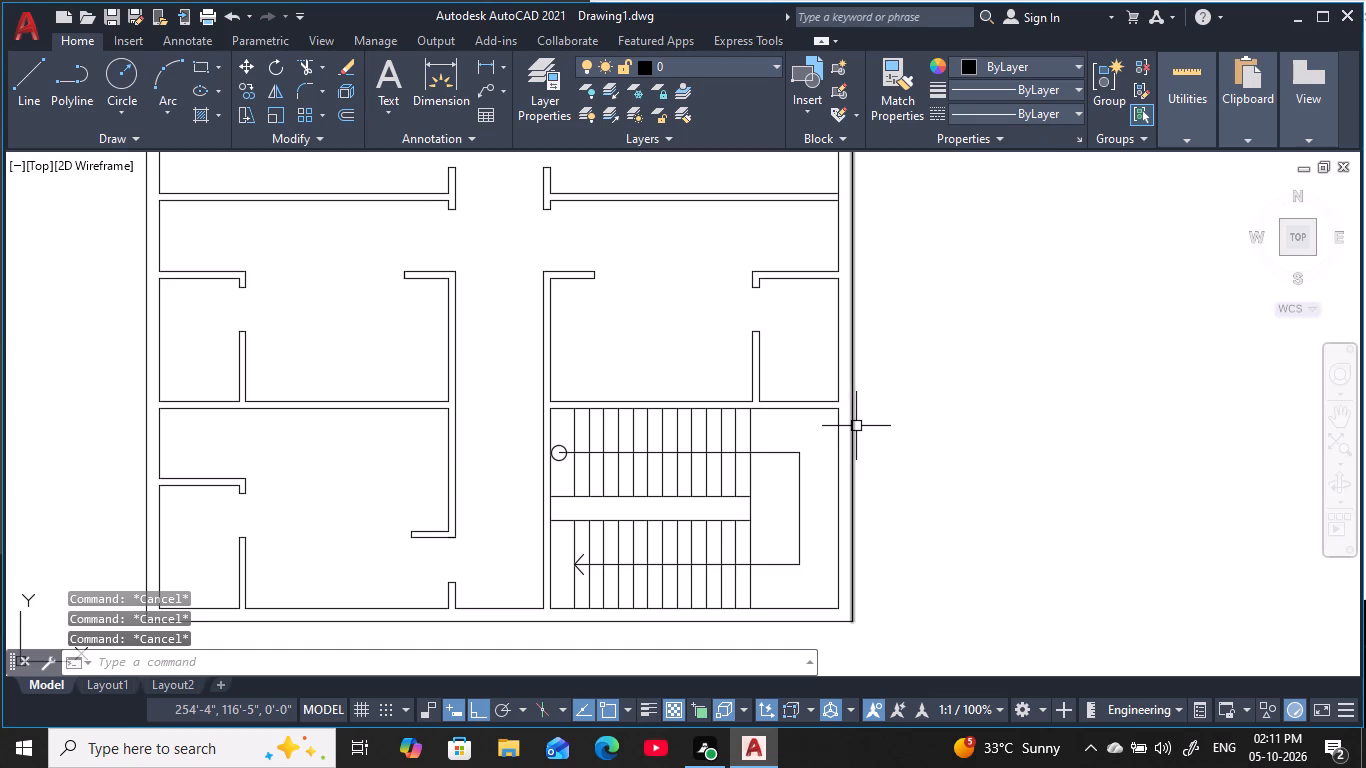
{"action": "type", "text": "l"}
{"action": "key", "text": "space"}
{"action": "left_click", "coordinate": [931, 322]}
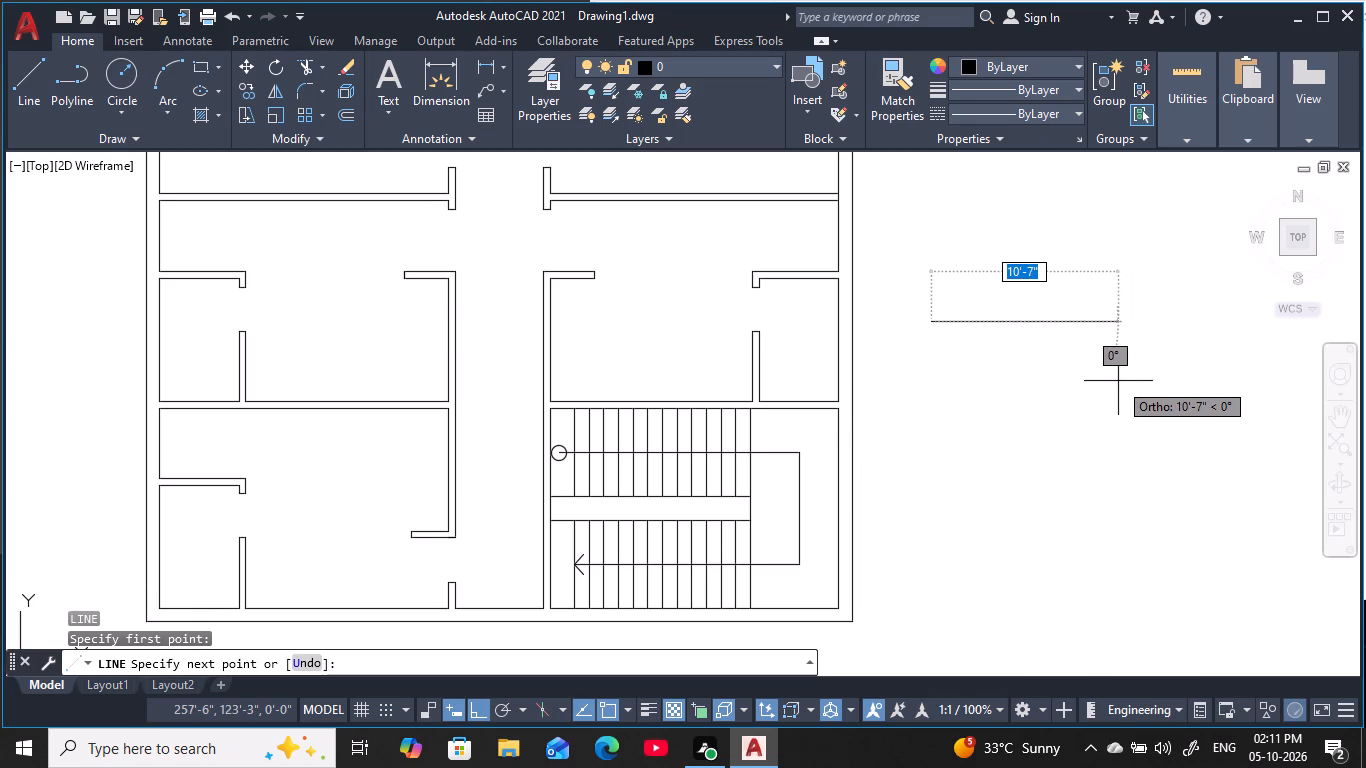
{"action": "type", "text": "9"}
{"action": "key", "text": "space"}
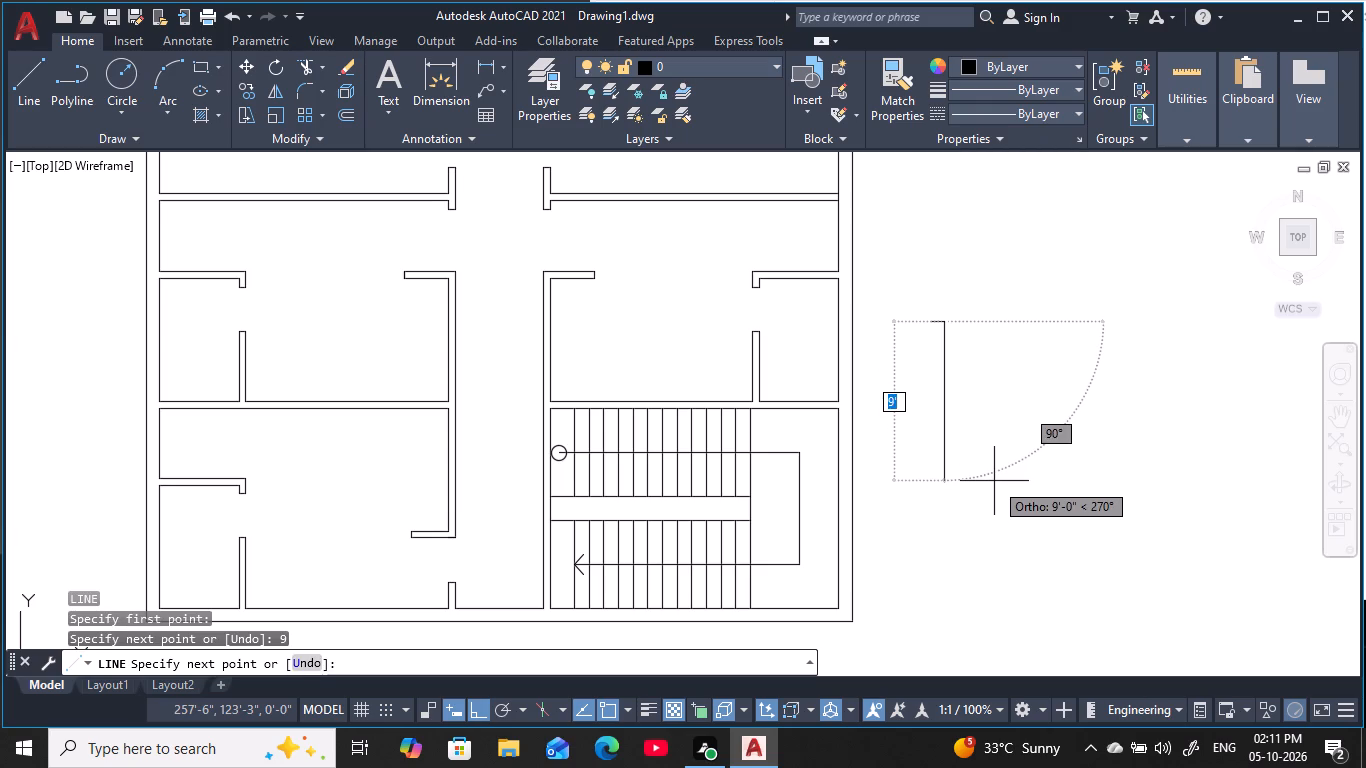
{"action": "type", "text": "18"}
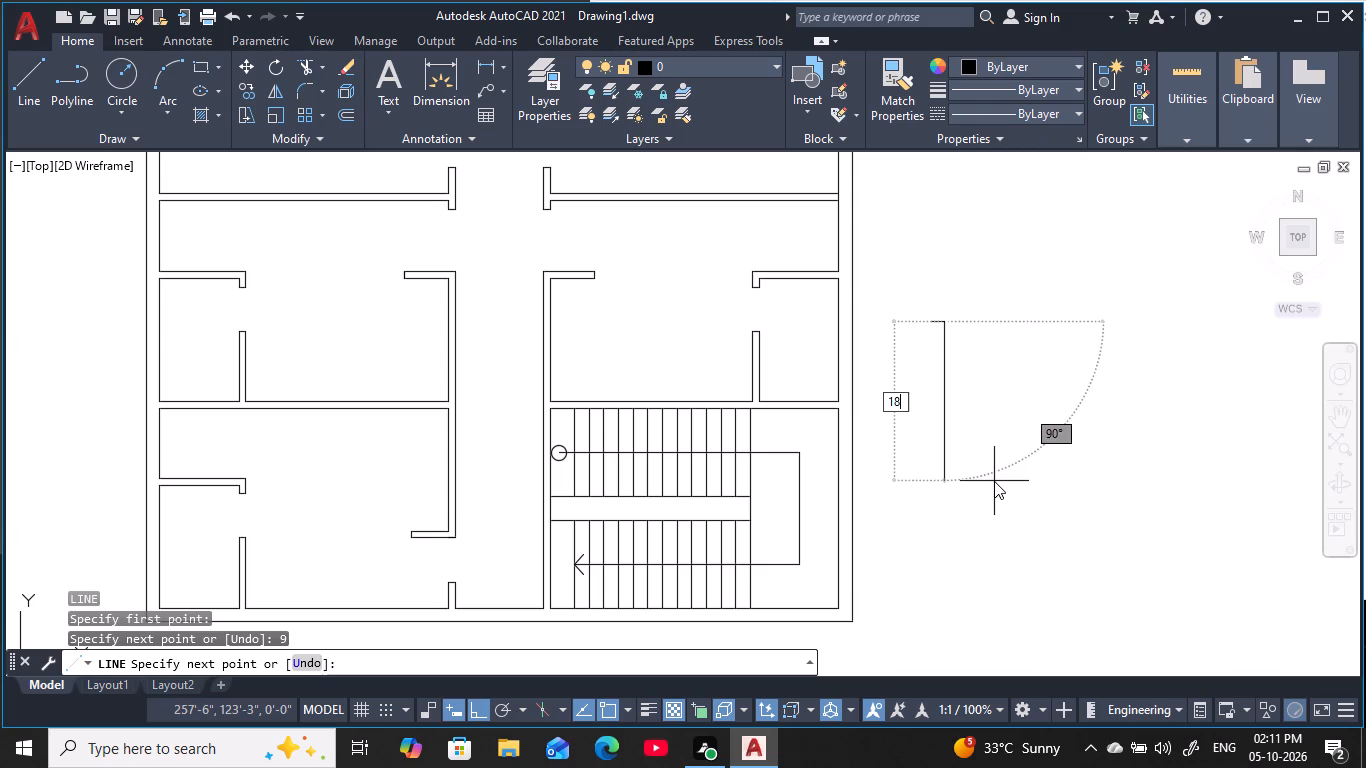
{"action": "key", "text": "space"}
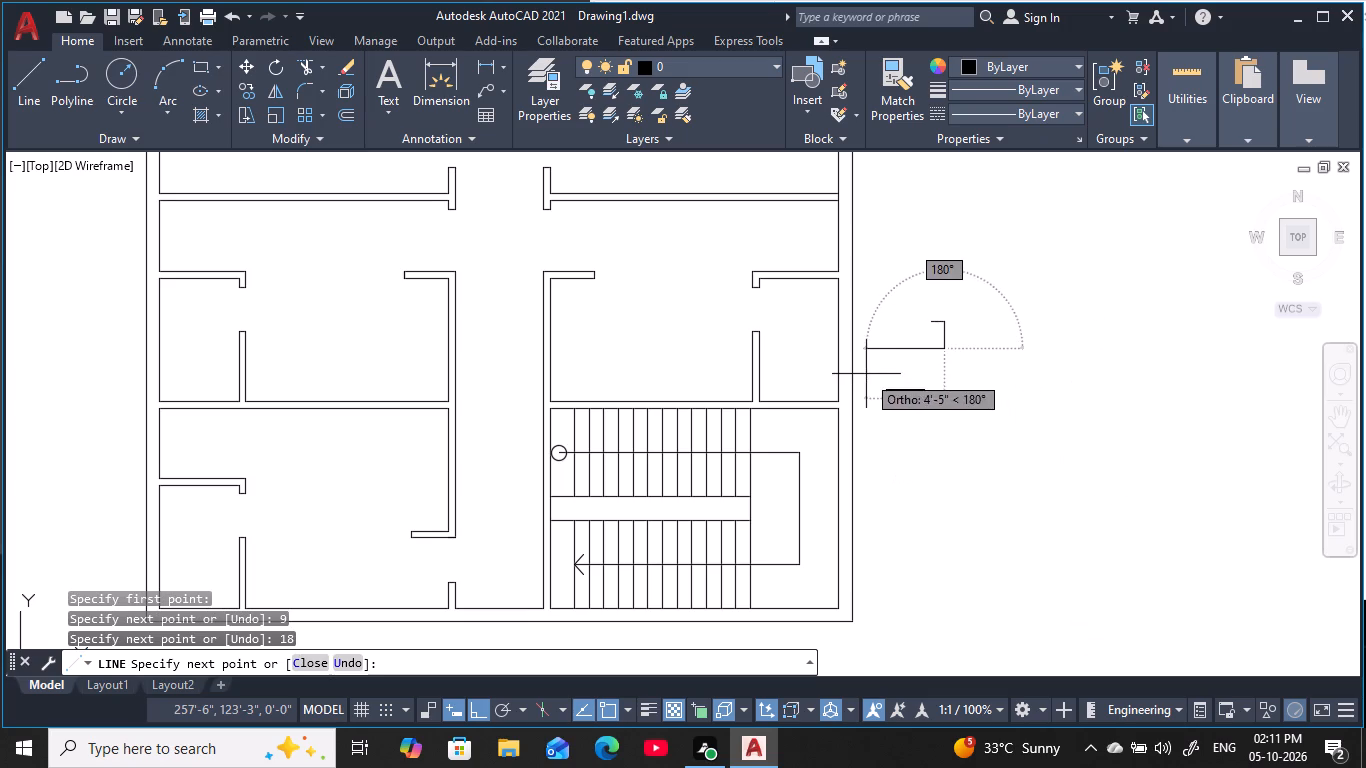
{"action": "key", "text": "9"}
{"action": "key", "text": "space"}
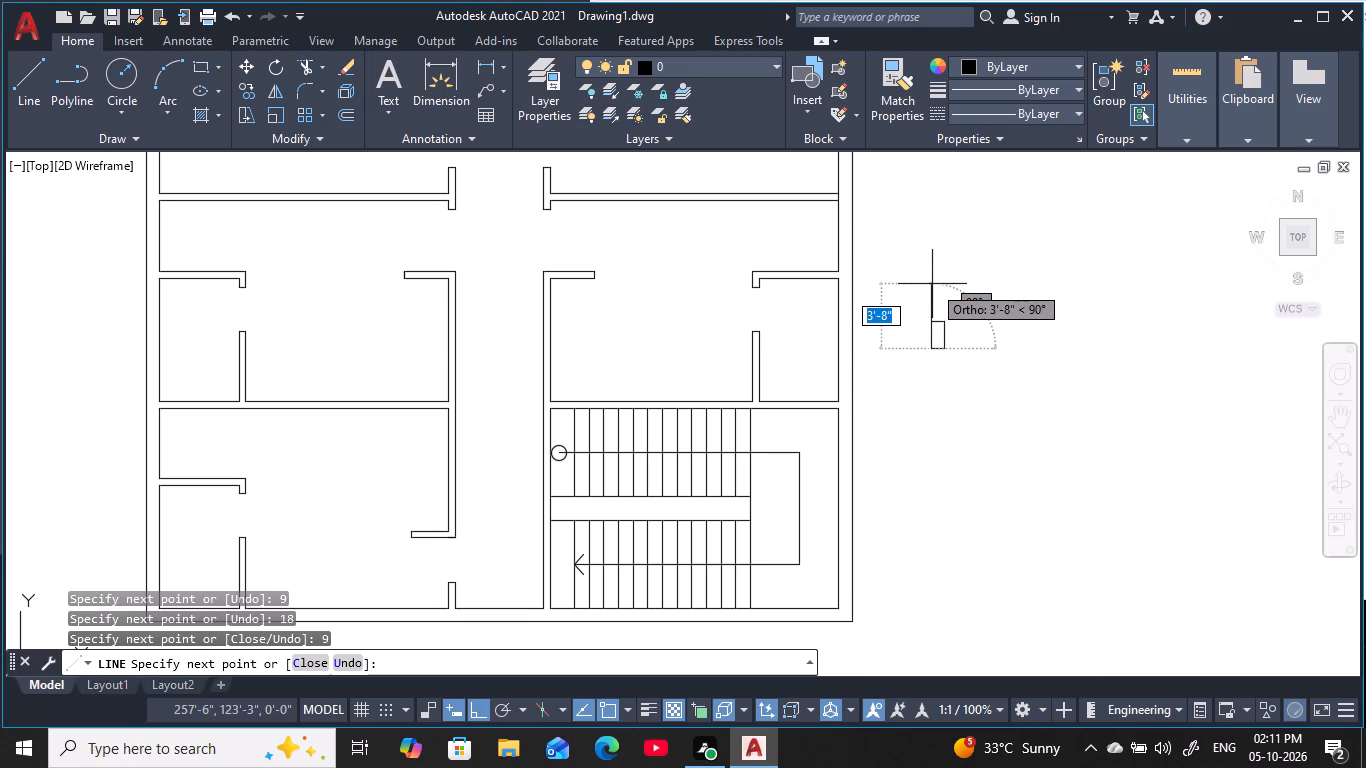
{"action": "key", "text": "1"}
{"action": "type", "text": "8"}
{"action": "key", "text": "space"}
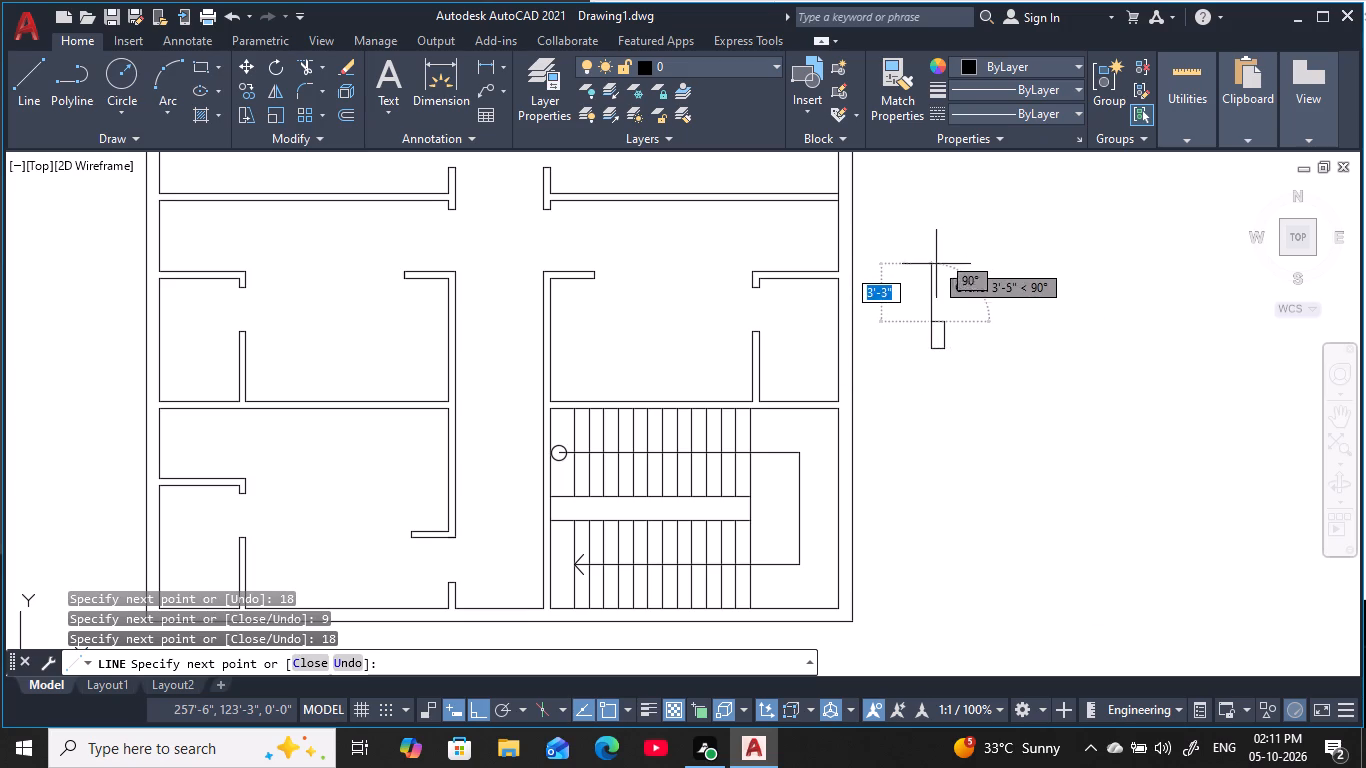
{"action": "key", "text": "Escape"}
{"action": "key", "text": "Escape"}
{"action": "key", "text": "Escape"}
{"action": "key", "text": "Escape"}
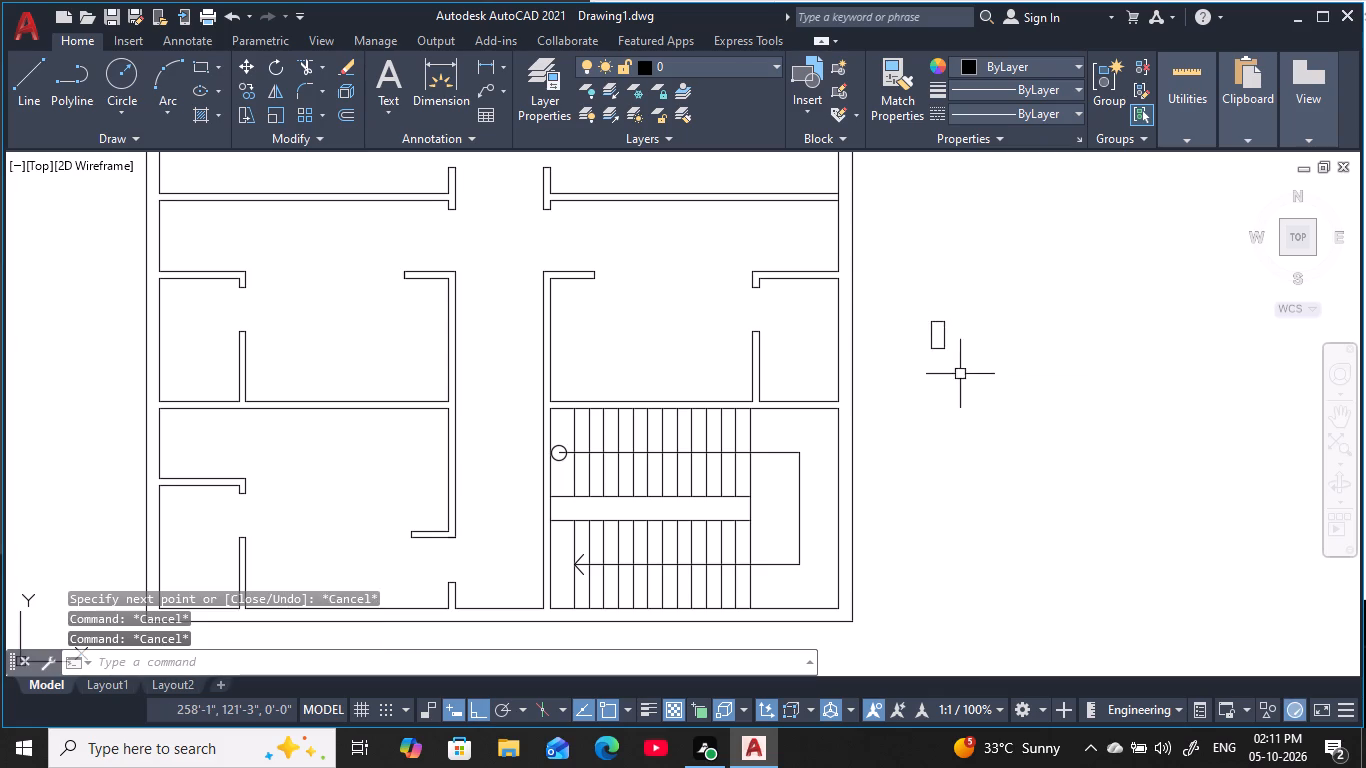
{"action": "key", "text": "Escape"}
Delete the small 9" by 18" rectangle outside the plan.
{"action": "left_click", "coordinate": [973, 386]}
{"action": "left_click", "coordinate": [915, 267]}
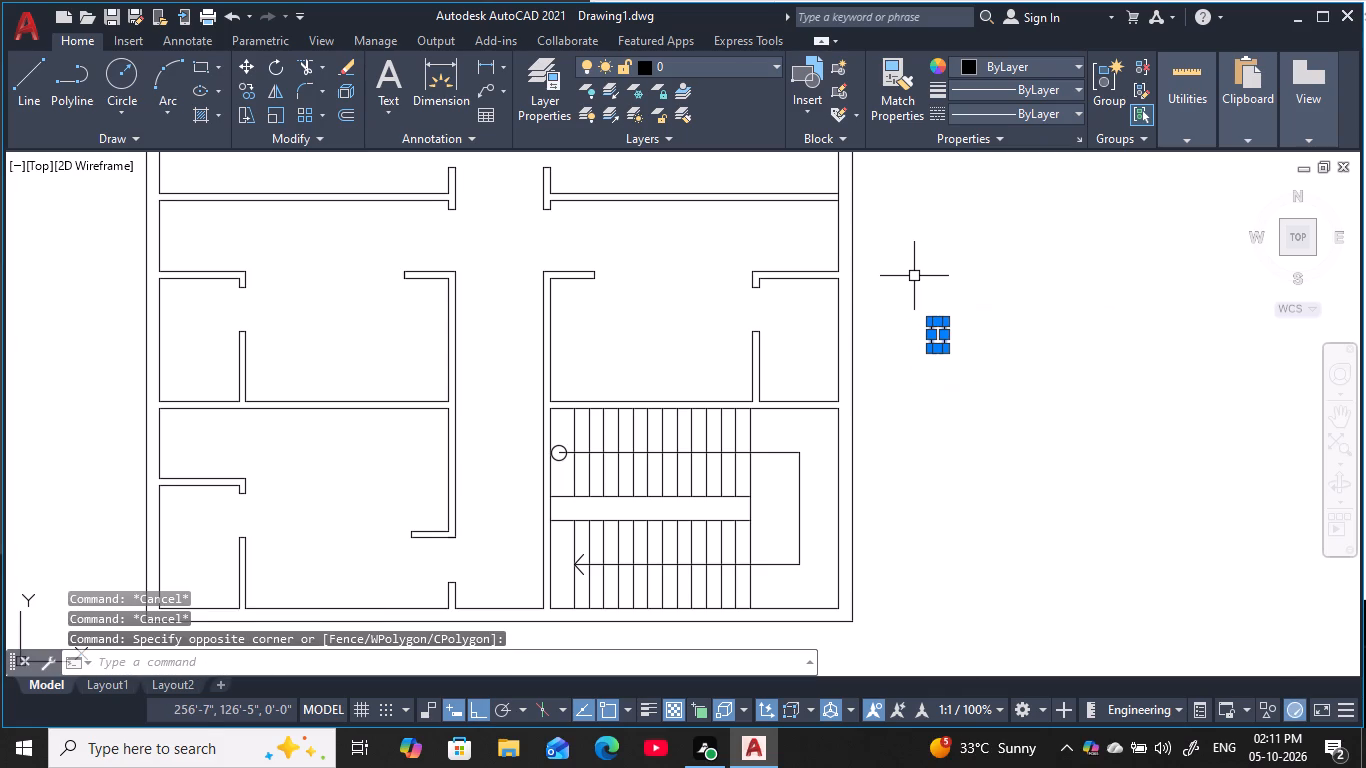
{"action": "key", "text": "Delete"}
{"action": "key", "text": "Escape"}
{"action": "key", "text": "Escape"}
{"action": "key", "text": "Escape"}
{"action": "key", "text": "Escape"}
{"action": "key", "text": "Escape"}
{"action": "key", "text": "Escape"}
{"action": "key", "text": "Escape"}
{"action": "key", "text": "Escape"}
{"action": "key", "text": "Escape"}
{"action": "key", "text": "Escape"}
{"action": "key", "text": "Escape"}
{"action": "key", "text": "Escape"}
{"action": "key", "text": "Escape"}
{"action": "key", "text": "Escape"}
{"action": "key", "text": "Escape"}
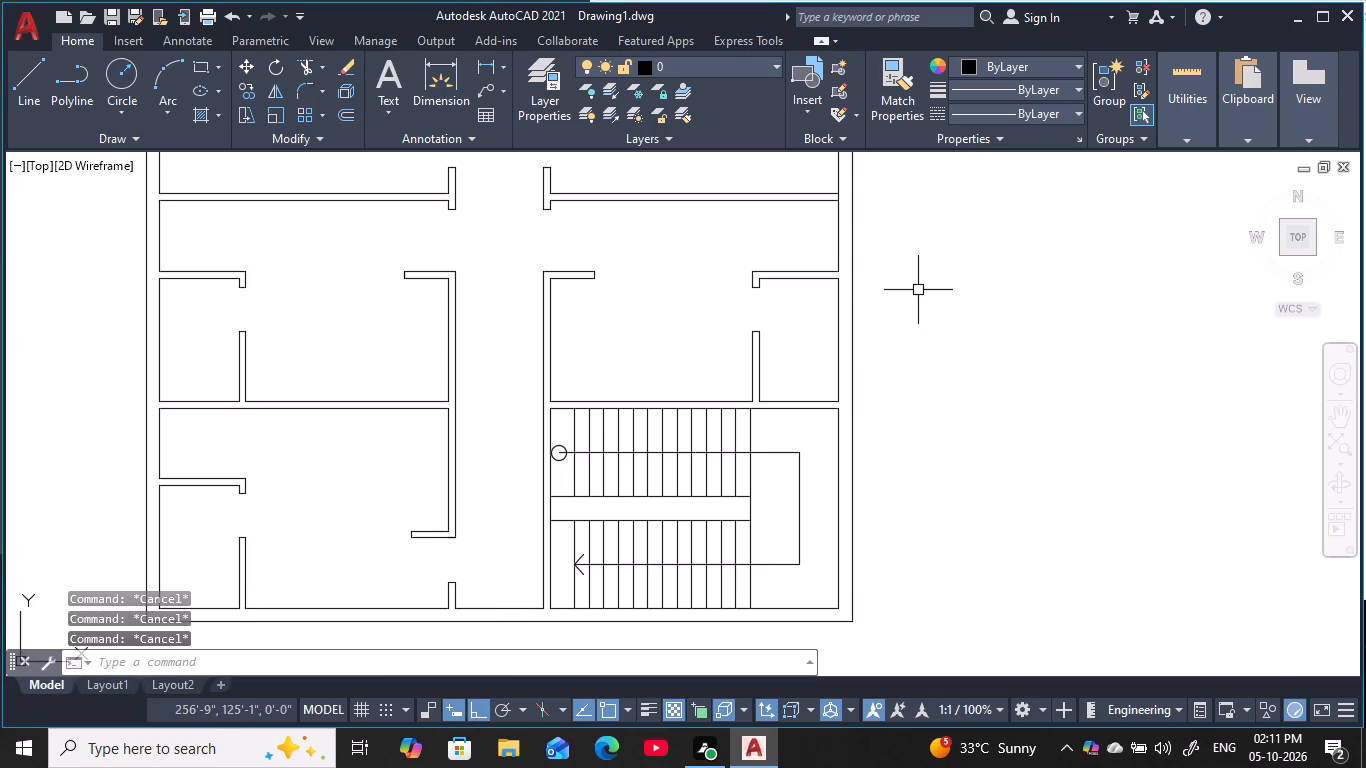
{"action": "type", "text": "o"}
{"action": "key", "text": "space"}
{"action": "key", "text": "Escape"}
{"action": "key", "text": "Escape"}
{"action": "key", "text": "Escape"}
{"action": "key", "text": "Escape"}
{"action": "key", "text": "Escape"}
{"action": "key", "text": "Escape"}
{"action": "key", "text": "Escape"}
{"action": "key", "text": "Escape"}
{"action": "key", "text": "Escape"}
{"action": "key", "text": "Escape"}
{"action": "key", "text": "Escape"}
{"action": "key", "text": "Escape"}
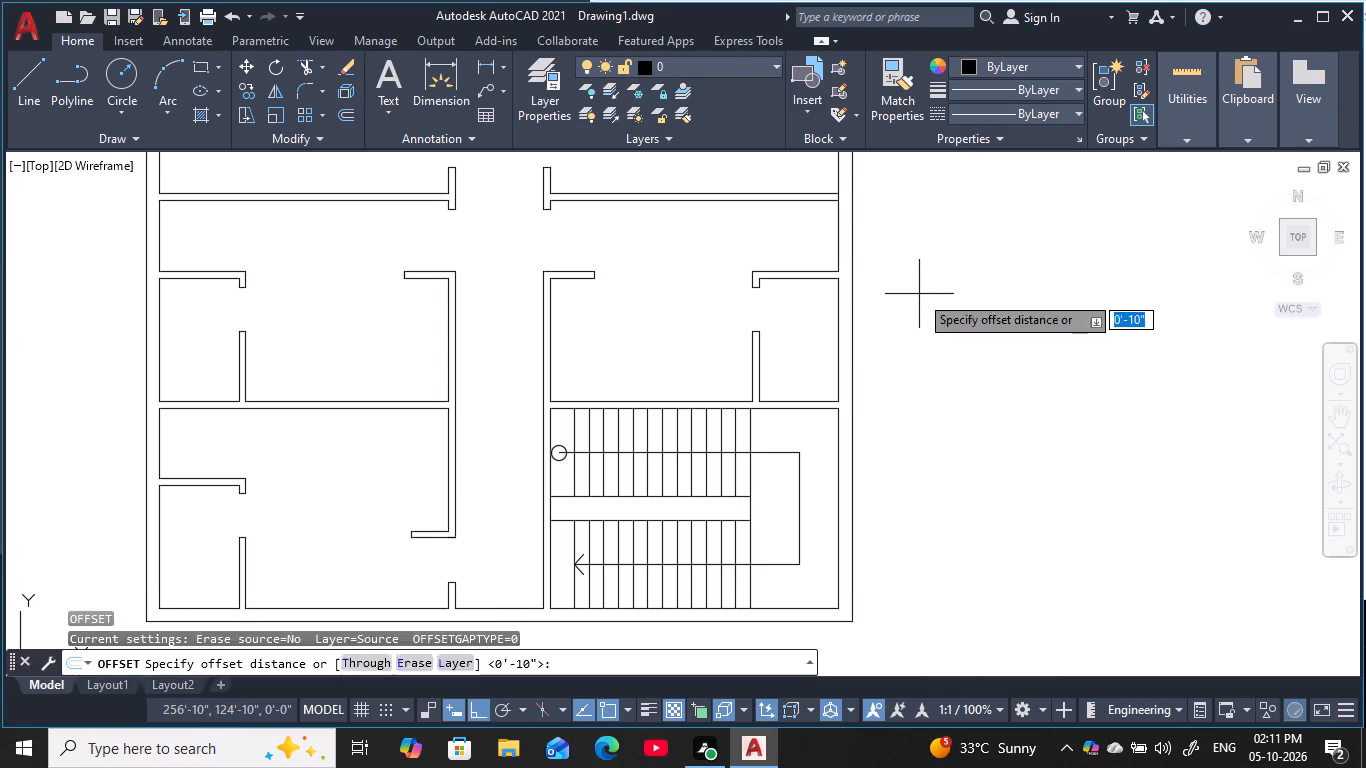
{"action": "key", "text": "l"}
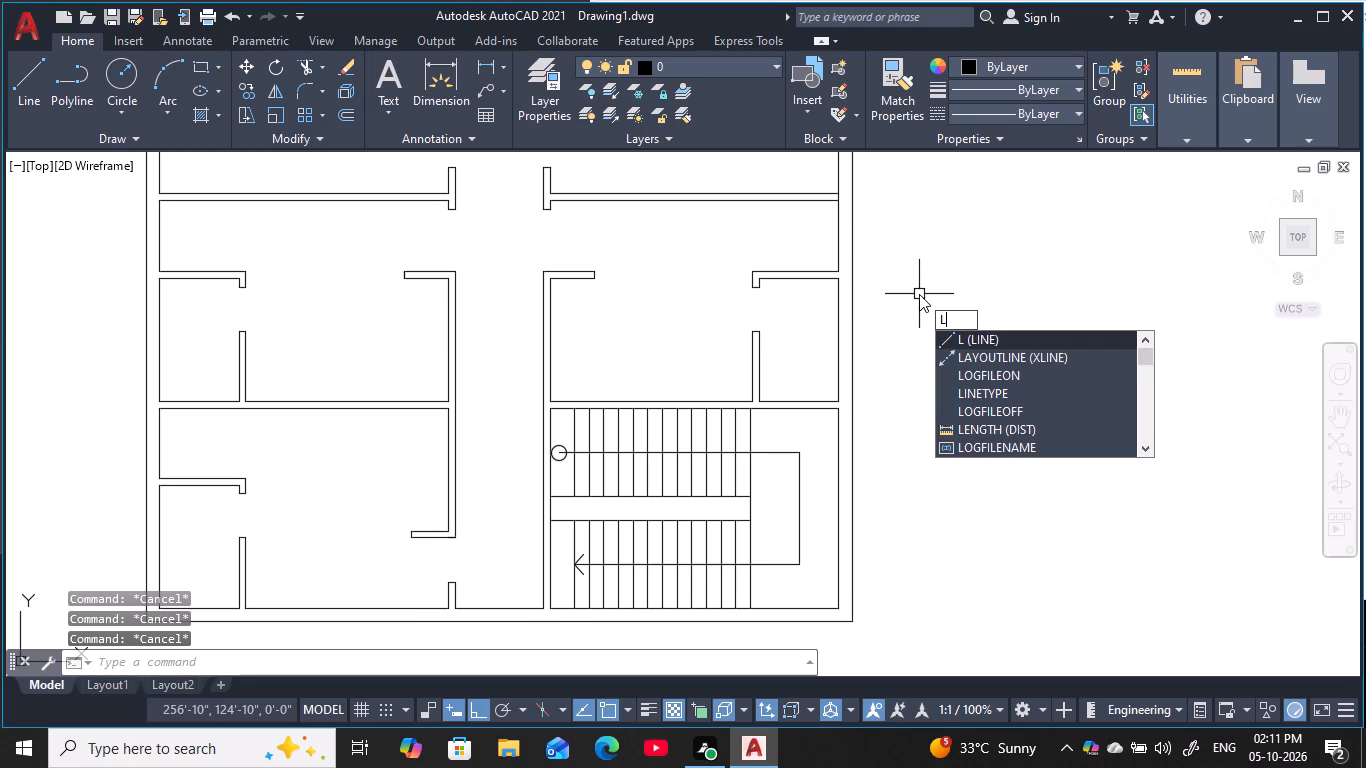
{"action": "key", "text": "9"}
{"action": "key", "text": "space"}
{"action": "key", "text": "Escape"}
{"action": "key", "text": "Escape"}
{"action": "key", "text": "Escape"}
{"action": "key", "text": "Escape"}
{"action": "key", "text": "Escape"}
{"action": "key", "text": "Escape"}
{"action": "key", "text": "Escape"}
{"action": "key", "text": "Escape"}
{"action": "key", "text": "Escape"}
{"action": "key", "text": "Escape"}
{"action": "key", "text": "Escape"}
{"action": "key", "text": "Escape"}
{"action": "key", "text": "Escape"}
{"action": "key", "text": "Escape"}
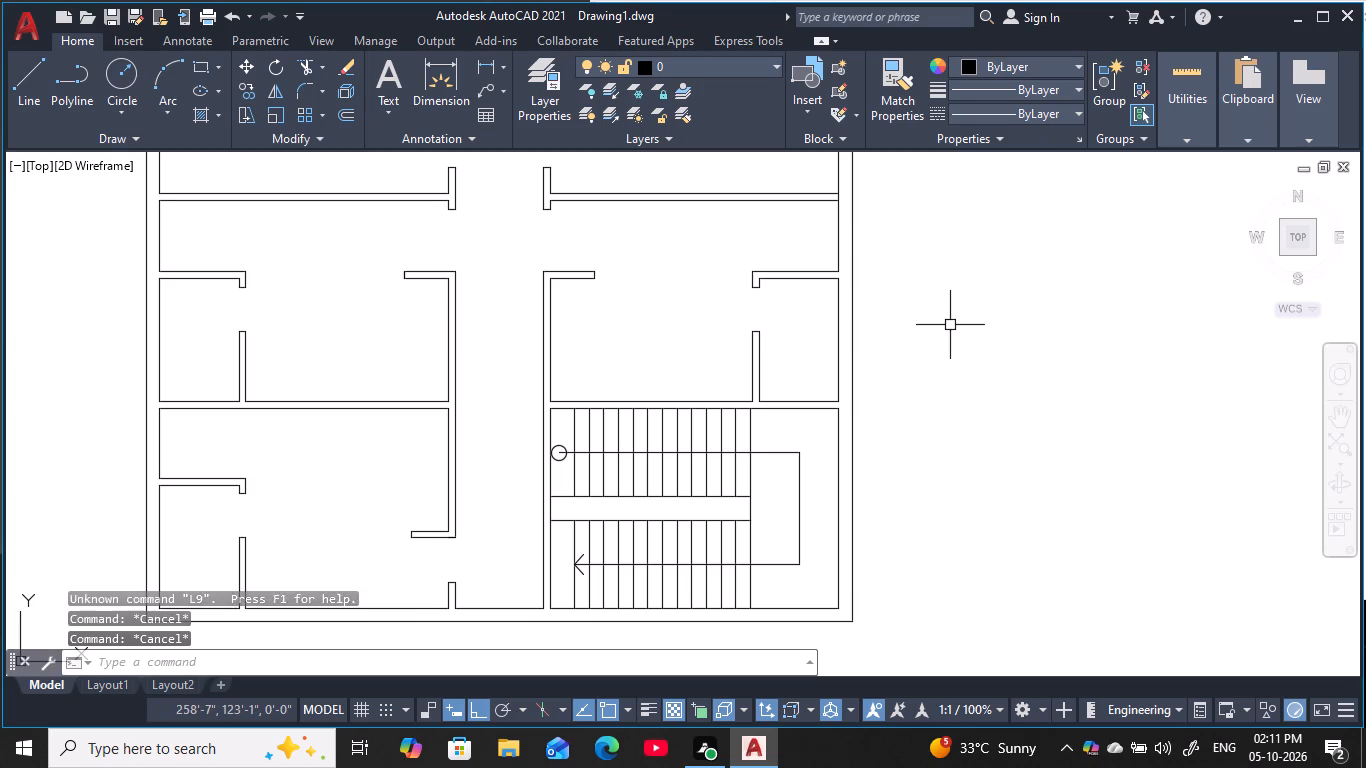
Draw a 9" by 15" upright rectangle from lines in the empty space beside the plan's staircase side.
{"action": "type", "text": "l"}
{"action": "key", "text": "space"}
{"action": "left_click", "coordinate": [950, 325]}
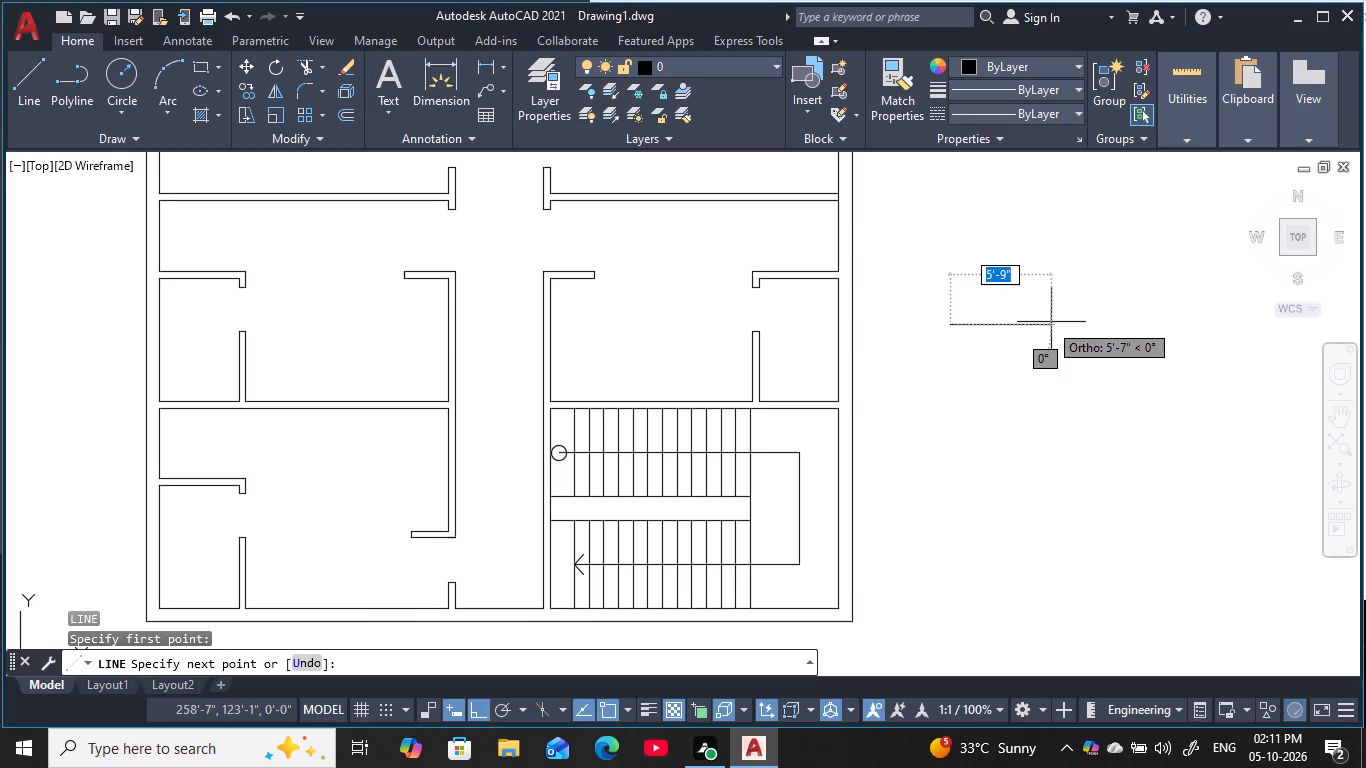
{"action": "key", "text": "9"}
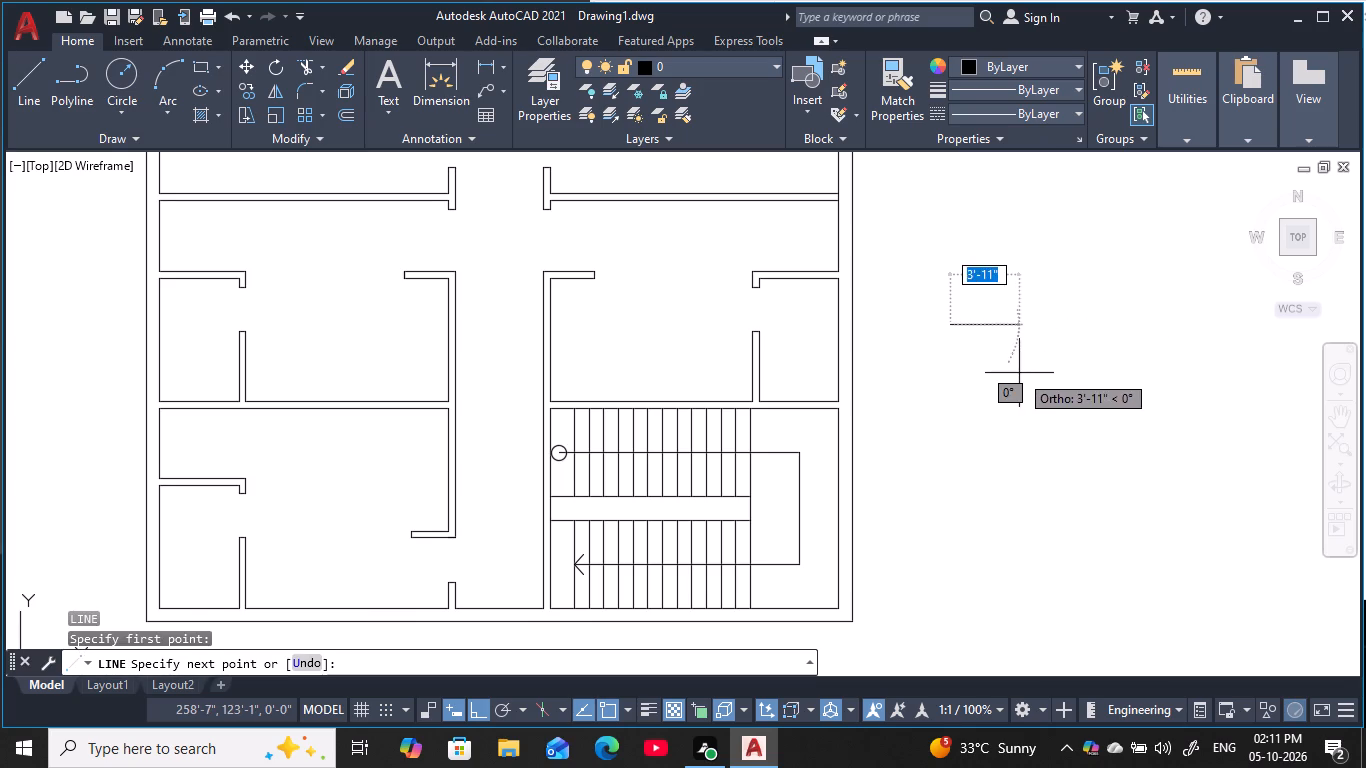
{"action": "key", "text": "space"}
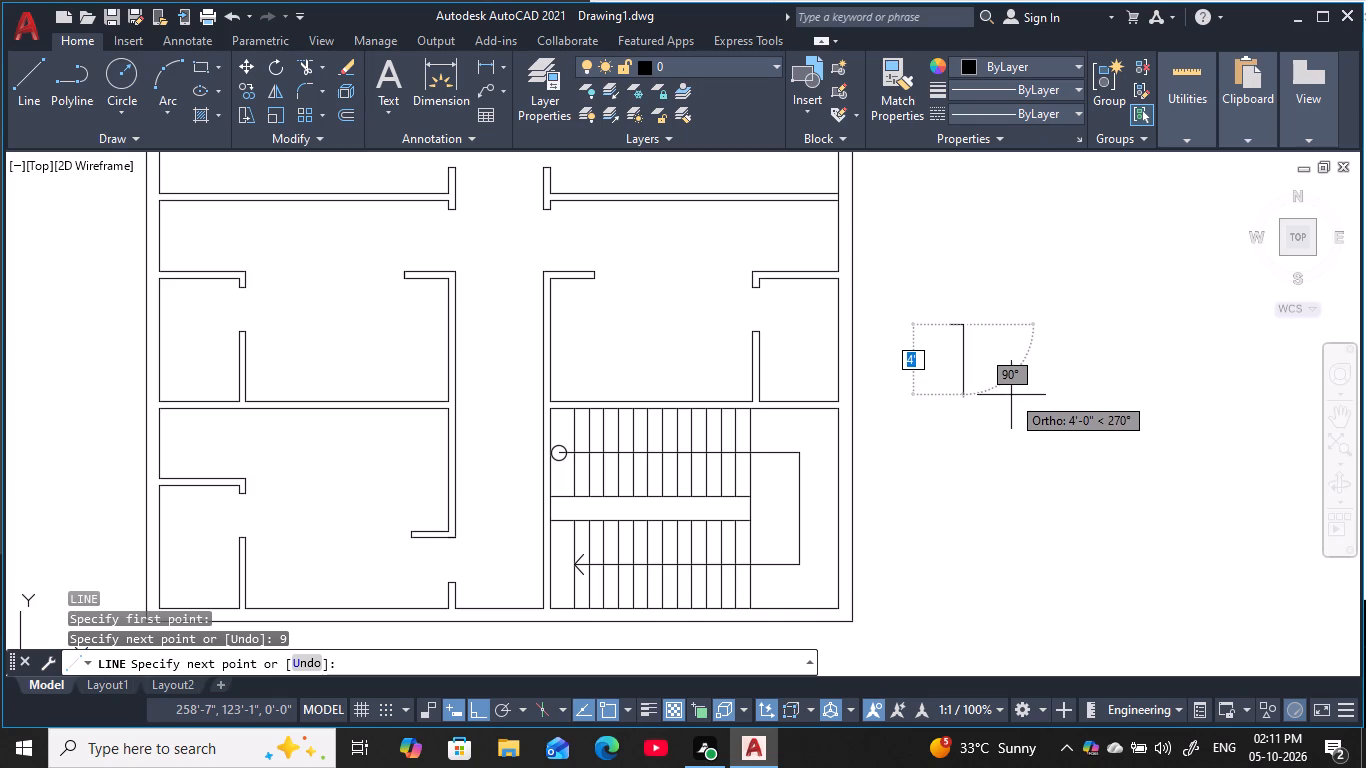
{"action": "type", "text": "15"}
{"action": "key", "text": "space"}
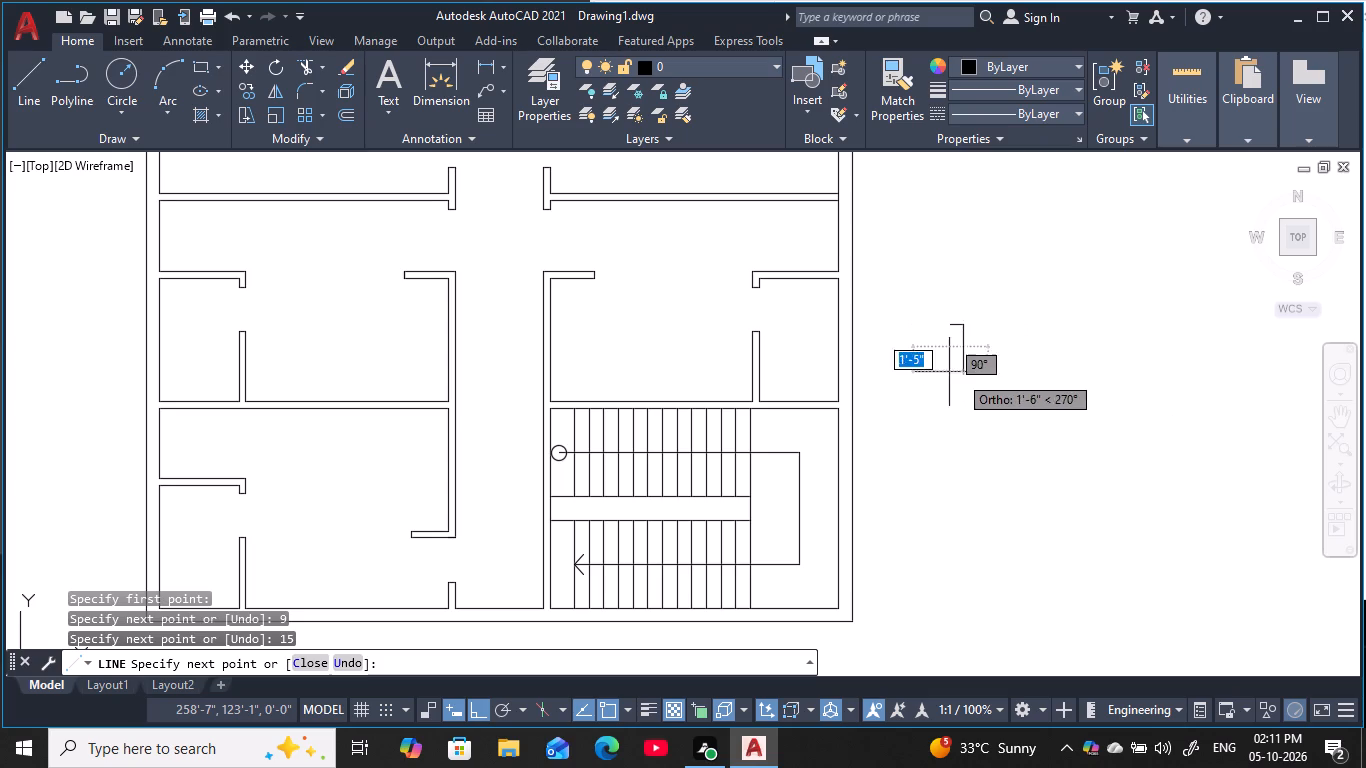
{"action": "type", "text": "9"}
{"action": "key", "text": "space"}
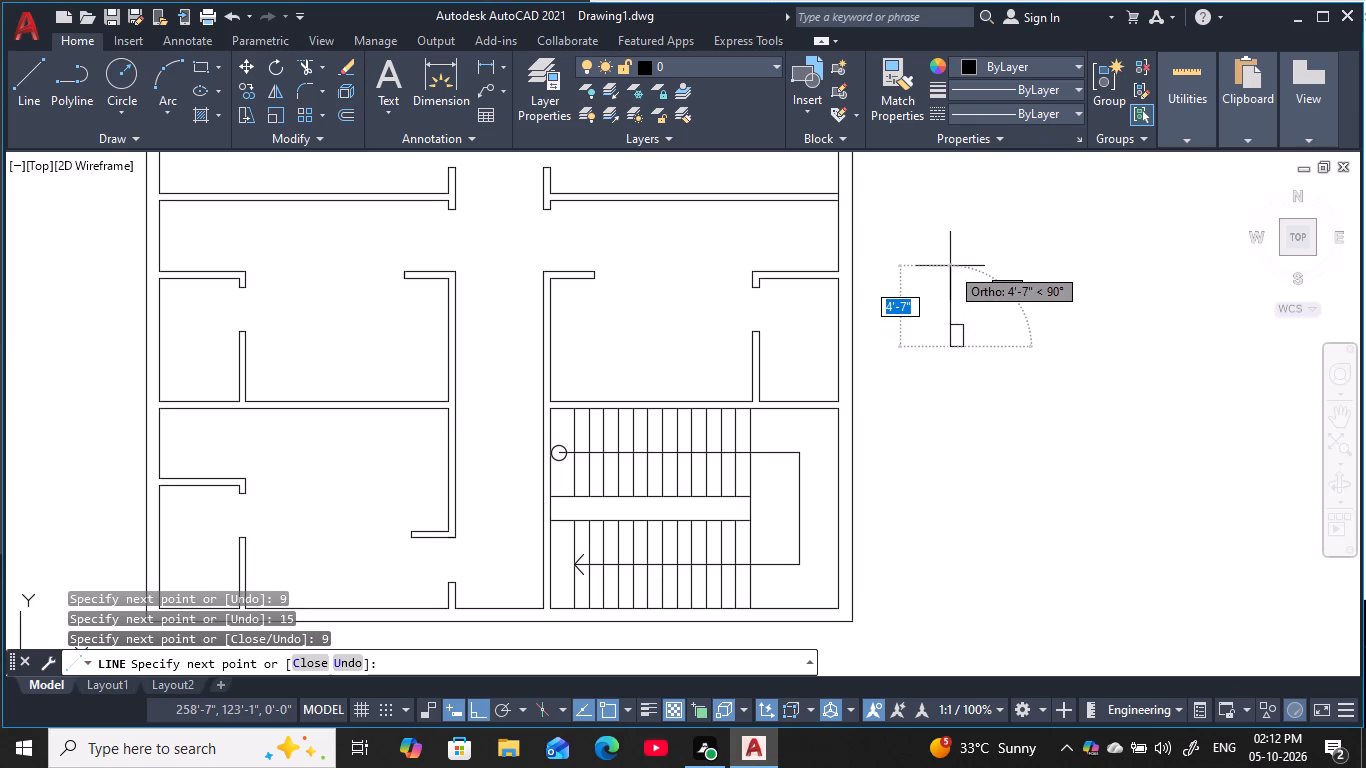
{"action": "key", "text": "1"}
{"action": "type", "text": "5"}
{"action": "key", "text": "space"}
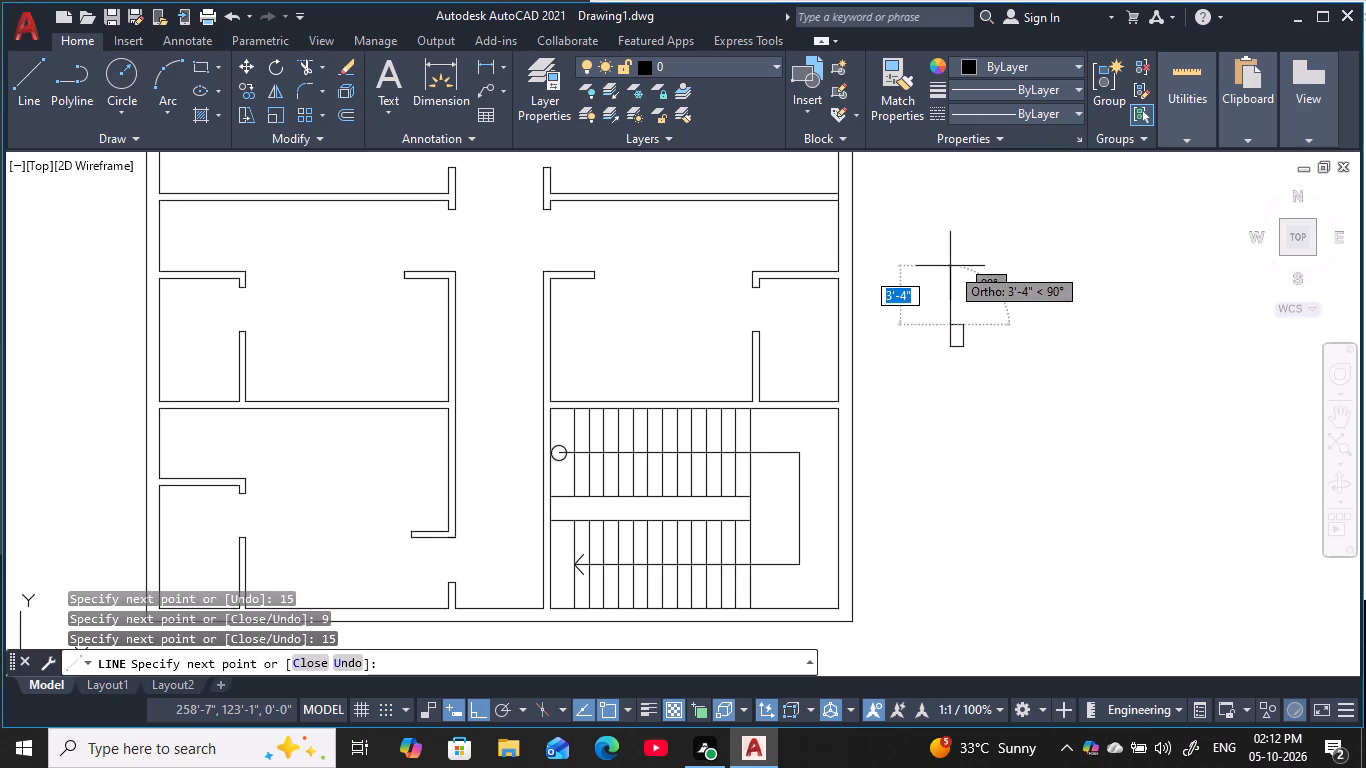
{"action": "key", "text": "Escape"}
{"action": "key", "text": "Escape"}
{"action": "key", "text": "Escape"}
{"action": "key", "text": "Escape"}
{"action": "key", "text": "Escape"}
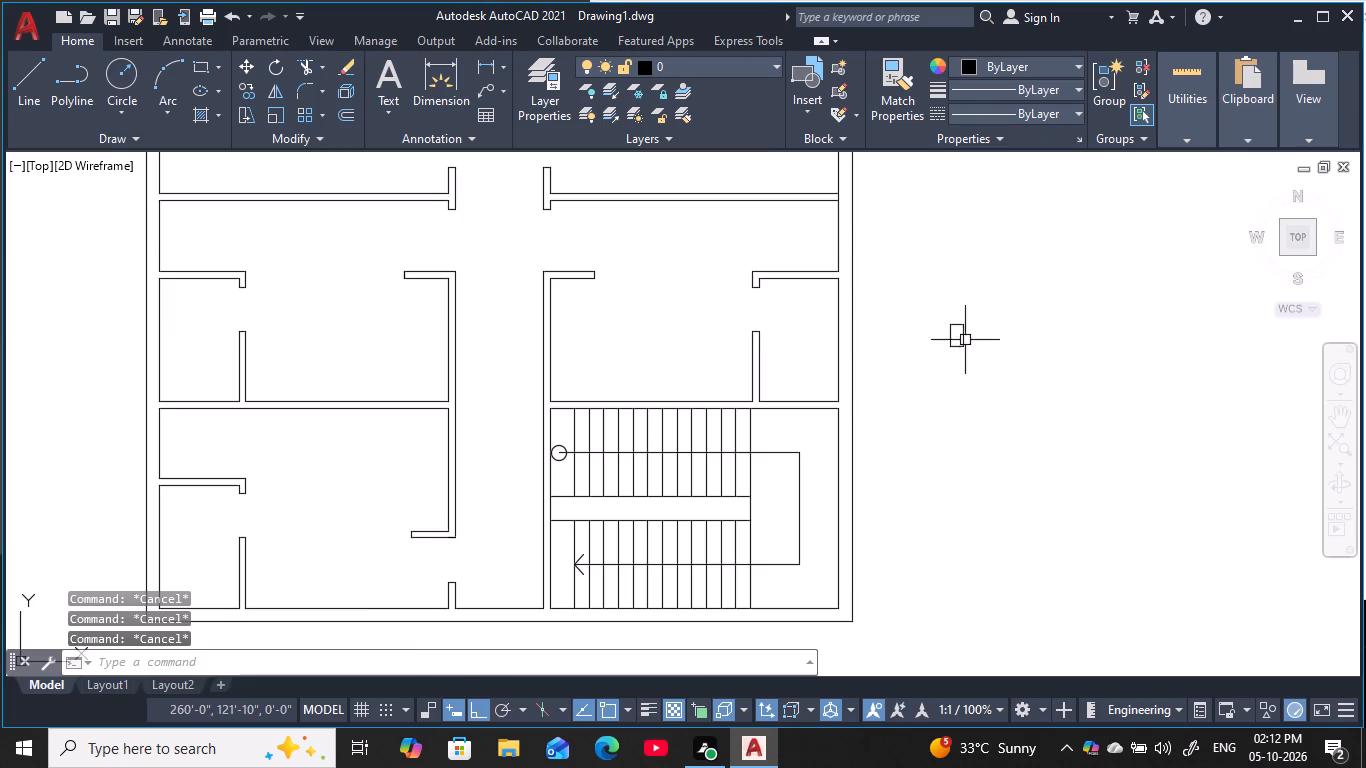
{"action": "key", "text": "Escape"}
Hatch the inside of the 9" by 15" rectangle with pattern ANSI32, background colour 99,100,102 and angle 0.
{"action": "scroll", "coordinate": [959, 330], "scroll_direction": "up", "scroll_amount": 1}
{"action": "middle_click_drag", "start_coordinate": [959, 330], "coordinate": [1041, 341]}
{"action": "key", "text": "Escape"}
{"action": "scroll", "coordinate": [1042, 340], "scroll_direction": "up", "scroll_amount": 1}
{"action": "key", "text": "Escape"}
{"action": "key", "text": "Escape"}
{"action": "middle_click_drag", "start_coordinate": [1026, 349], "coordinate": [1003, 372]}
{"action": "scroll", "coordinate": [998, 374], "scroll_direction": "up", "scroll_amount": 1}
{"action": "middle_click_drag", "start_coordinate": [1003, 373], "coordinate": [978, 362]}
{"action": "key", "text": "Escape"}
{"action": "key", "text": "Escape"}
{"action": "scroll", "coordinate": [979, 363], "scroll_direction": "up", "scroll_amount": 1}
{"action": "key", "text": "Escape"}
{"action": "key", "text": "Escape"}
{"action": "key", "text": "h"}
{"action": "key", "text": "space"}
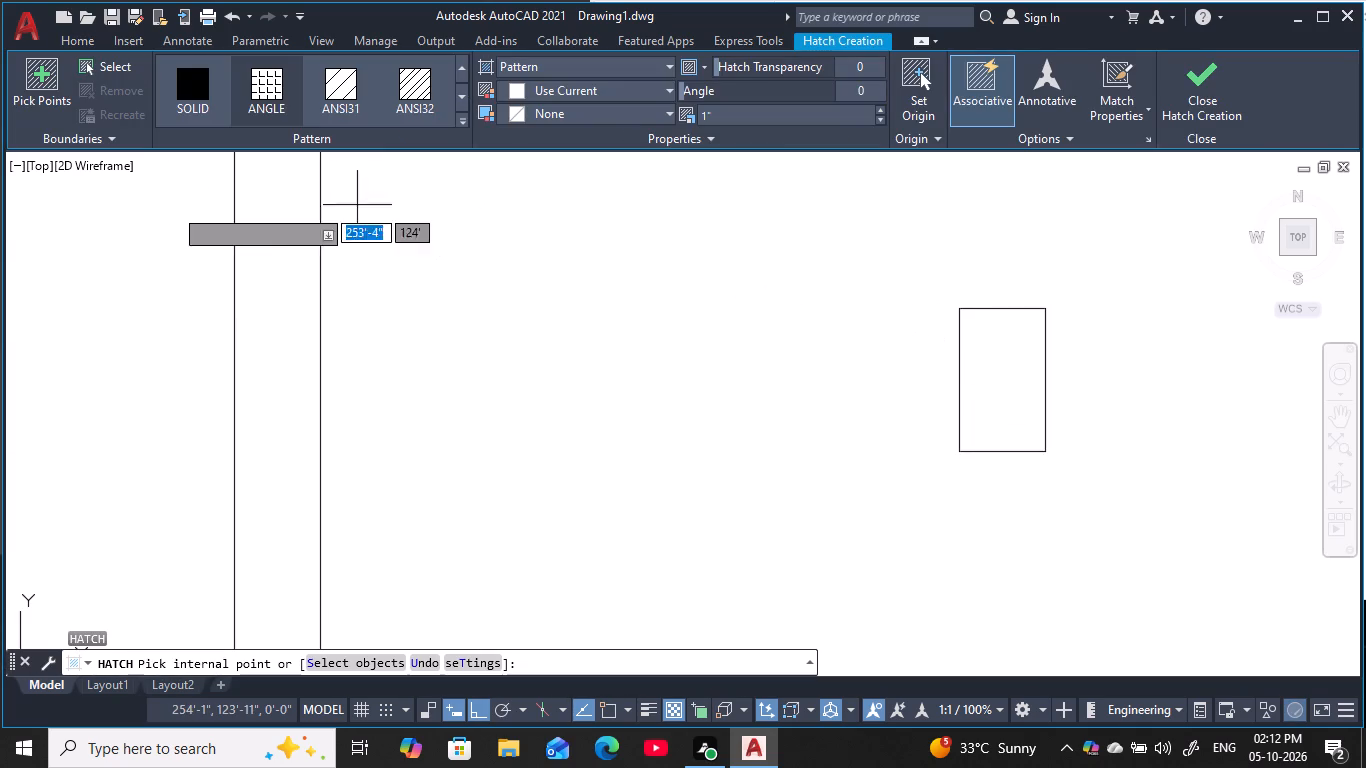
{"action": "left_click", "coordinate": [420, 88]}
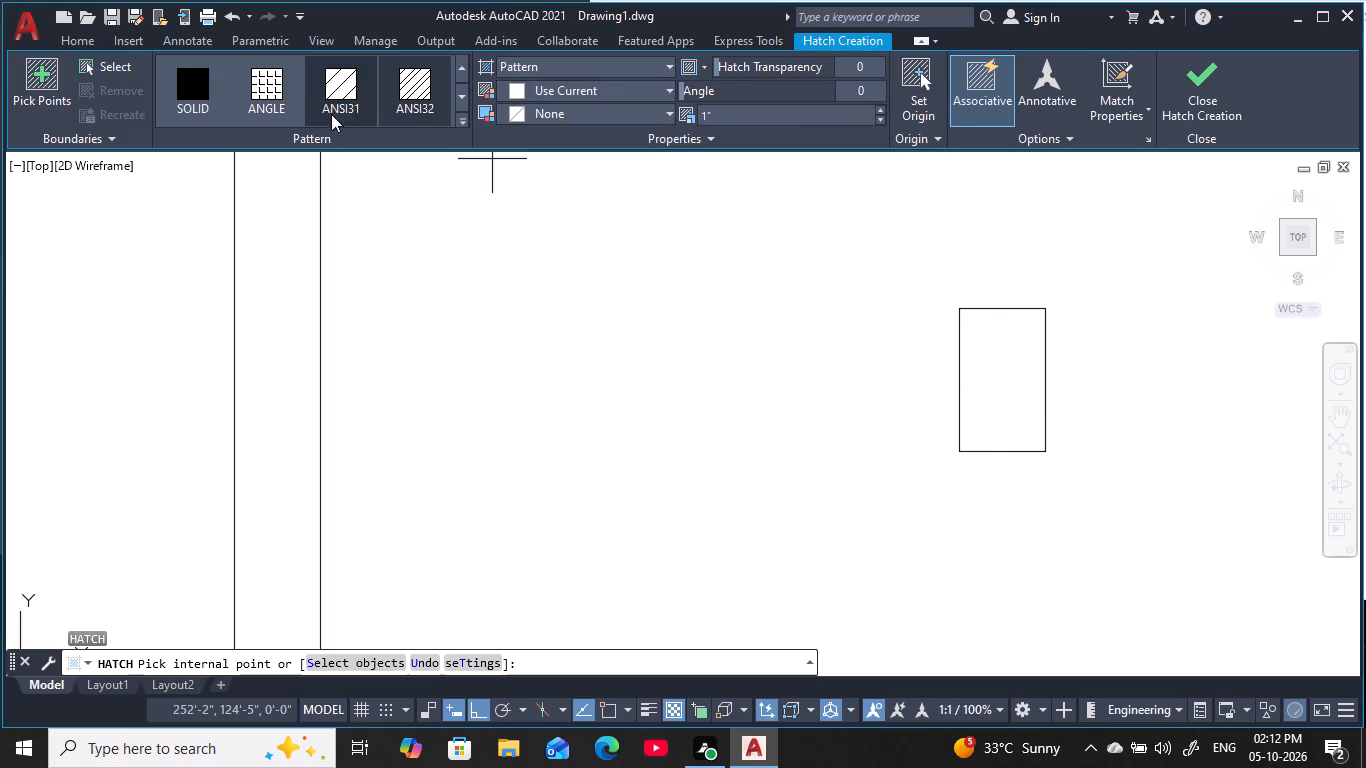
{"action": "left_click", "coordinate": [638, 114]}
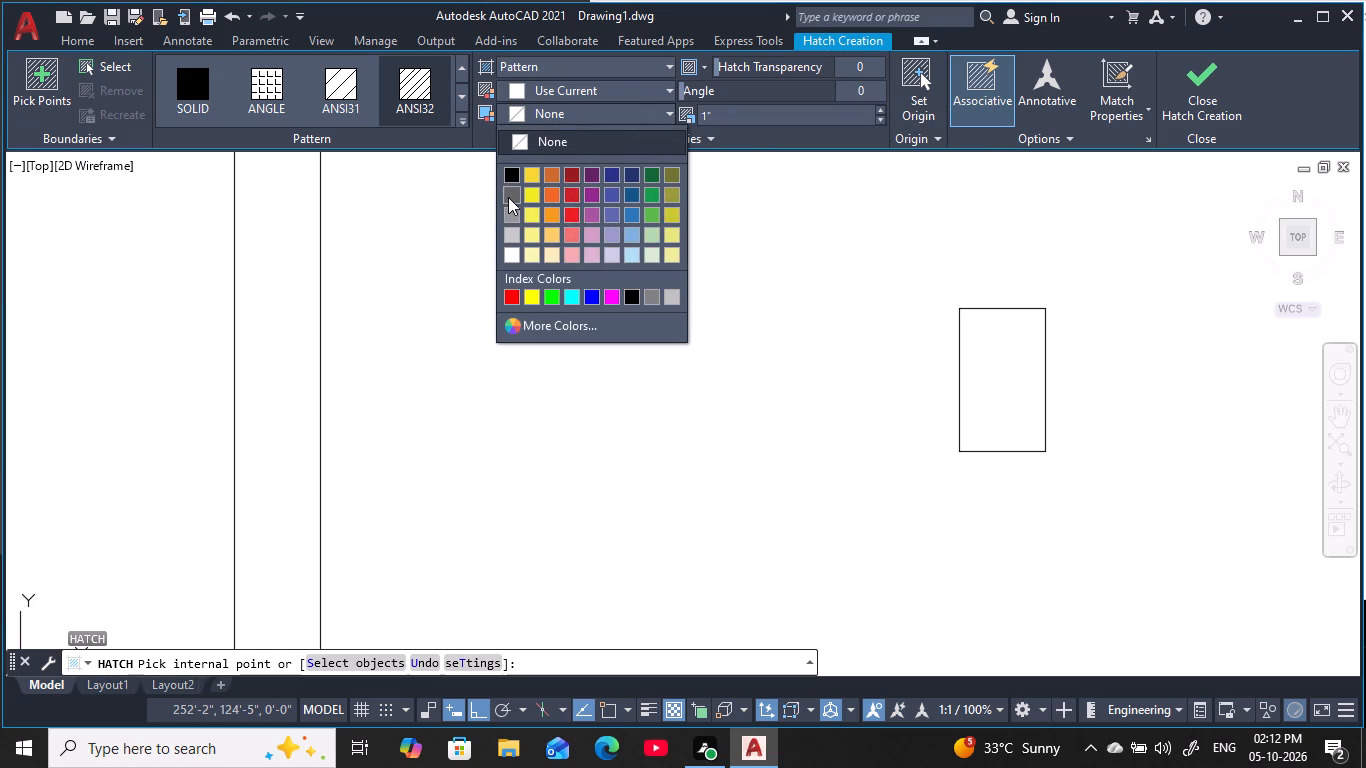
{"action": "left_click", "coordinate": [508, 197]}
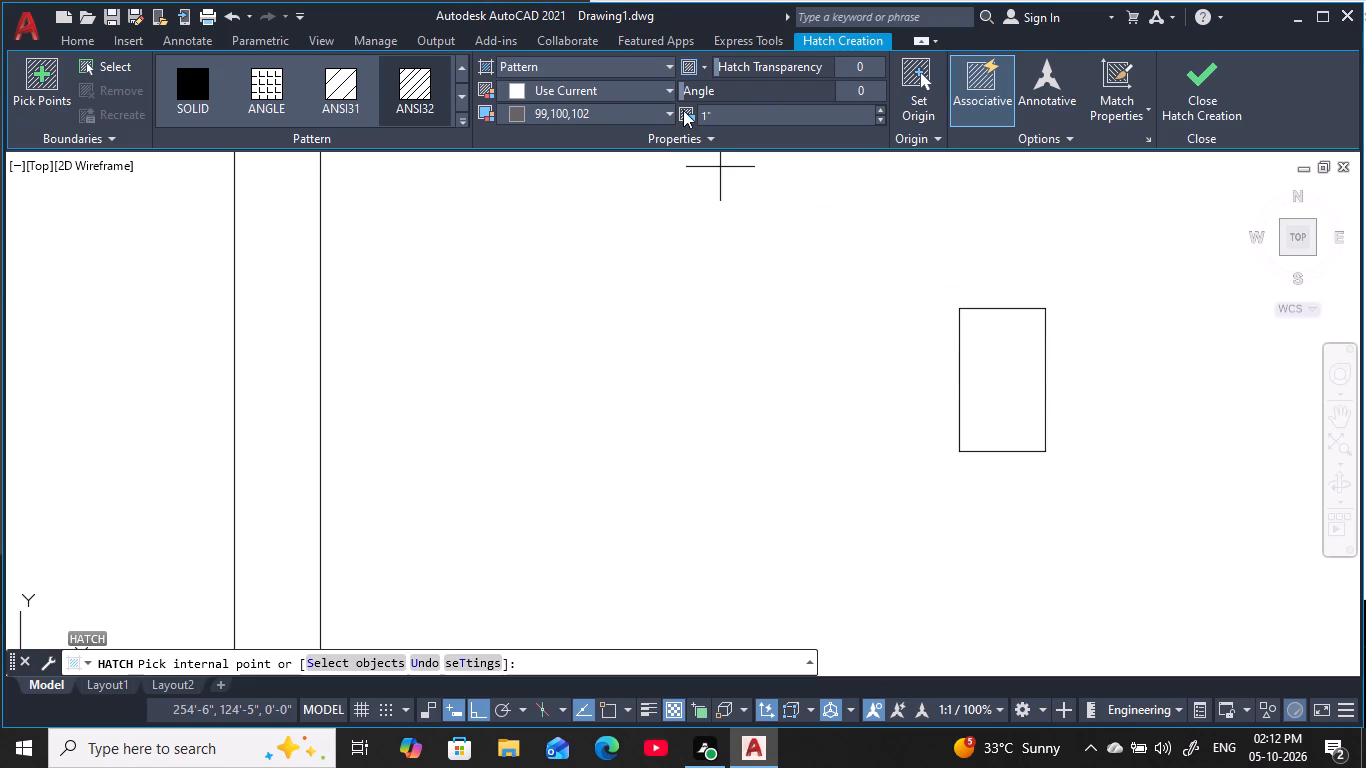
{"action": "left_click_drag", "start_coordinate": [701, 93], "coordinate": [700, 96]}
{"action": "left_click_drag", "start_coordinate": [700, 96], "coordinate": [712, 104]}
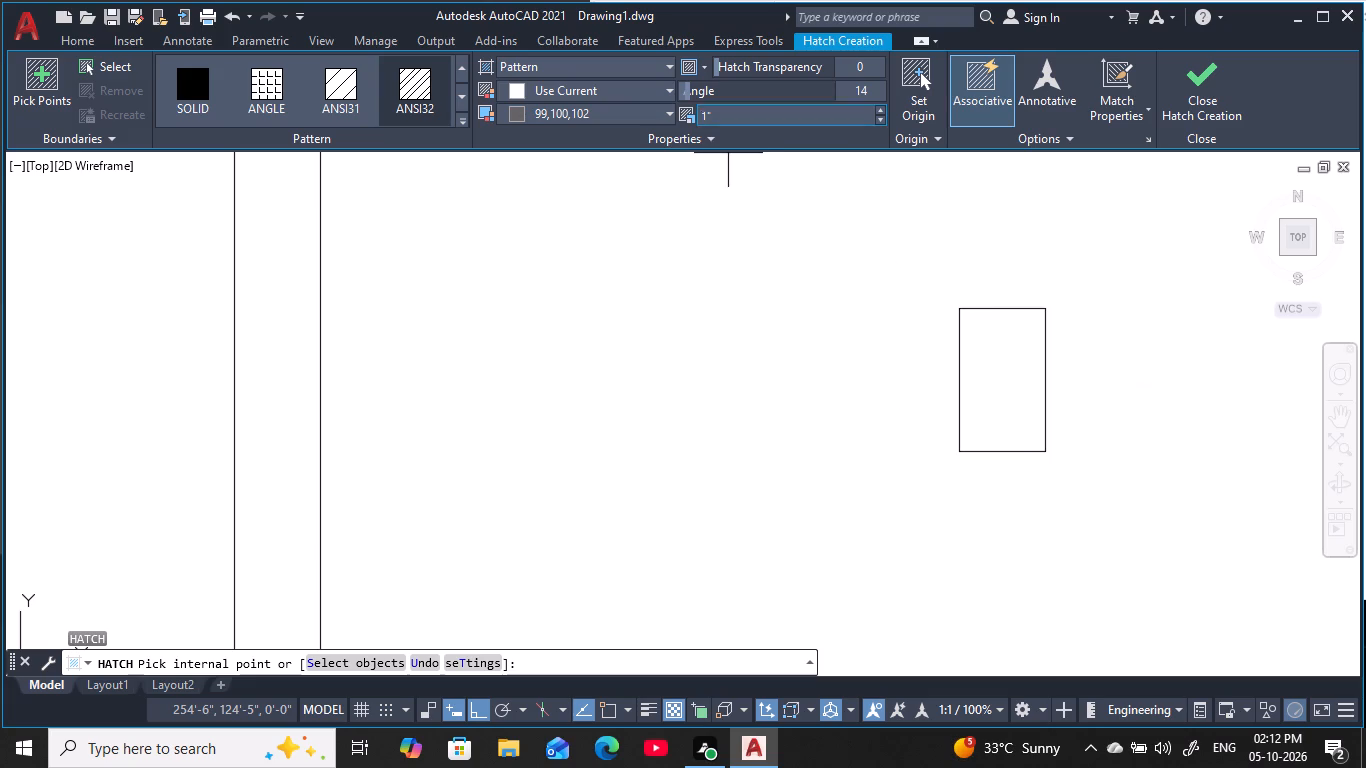
{"action": "left_click_drag", "start_coordinate": [692, 89], "coordinate": [725, 100]}
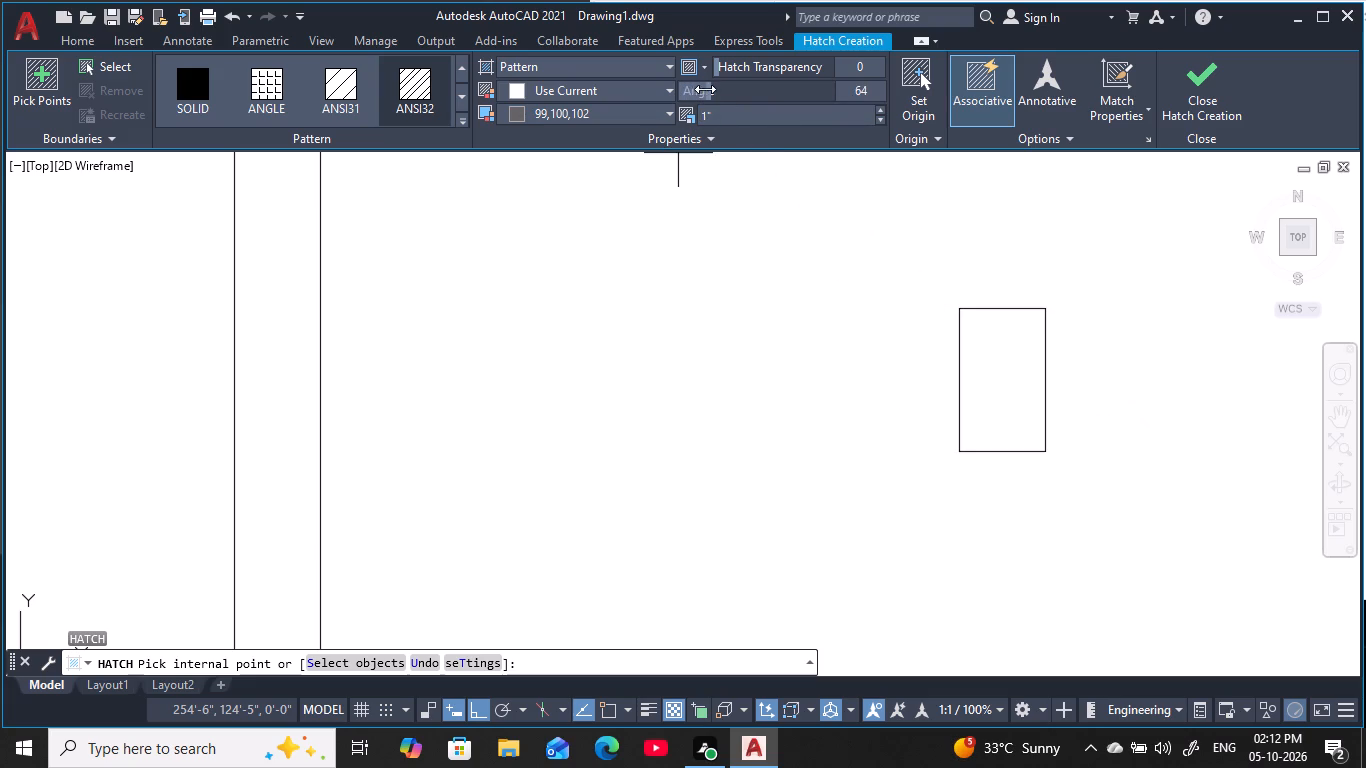
{"action": "left_click_drag", "start_coordinate": [708, 90], "coordinate": [654, 127]}
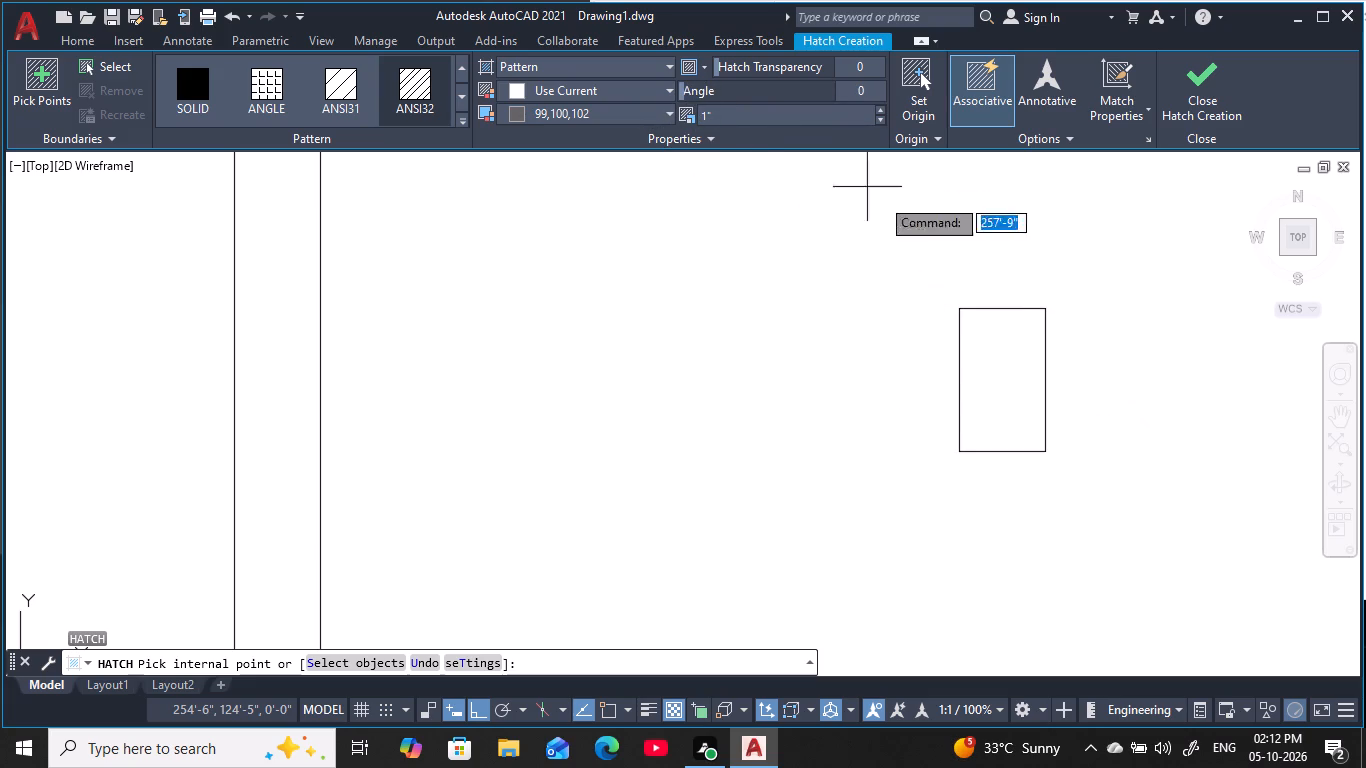
{"action": "left_click", "coordinate": [1021, 418]}
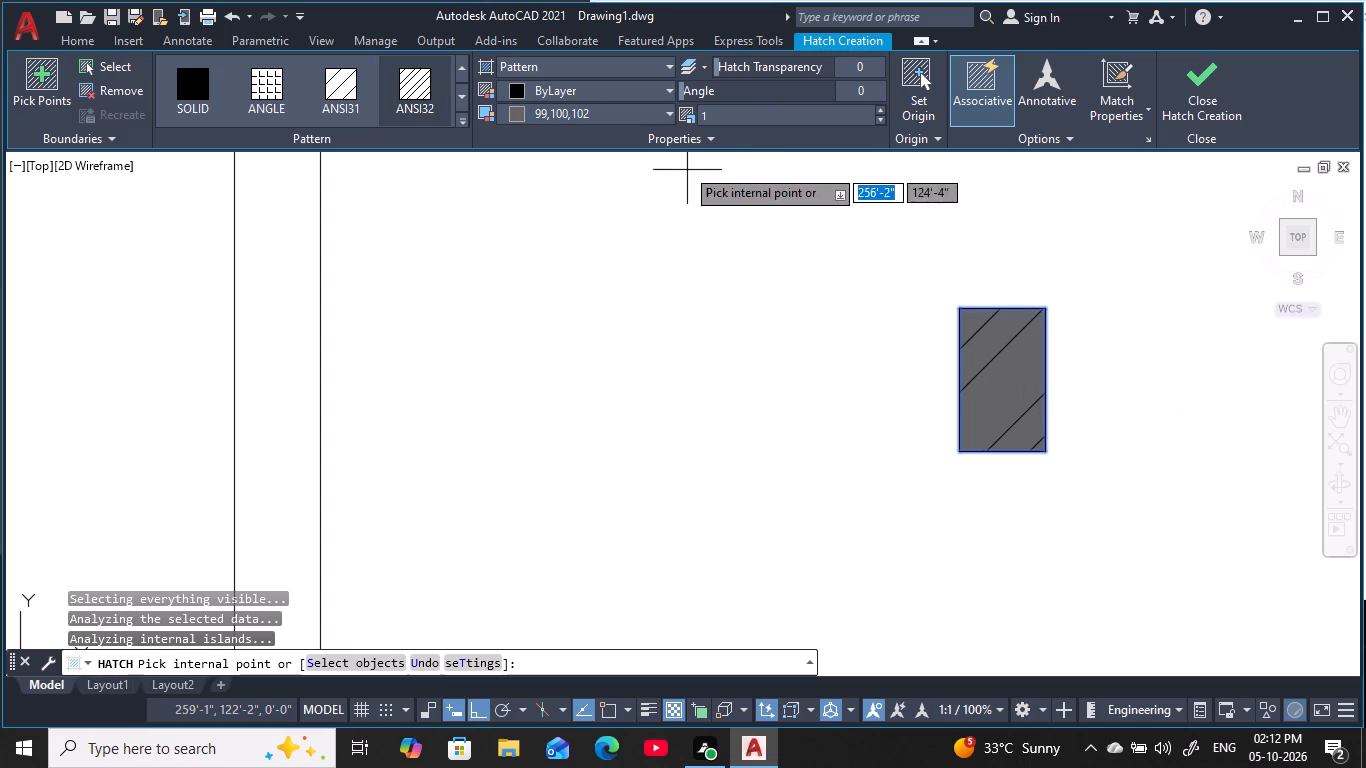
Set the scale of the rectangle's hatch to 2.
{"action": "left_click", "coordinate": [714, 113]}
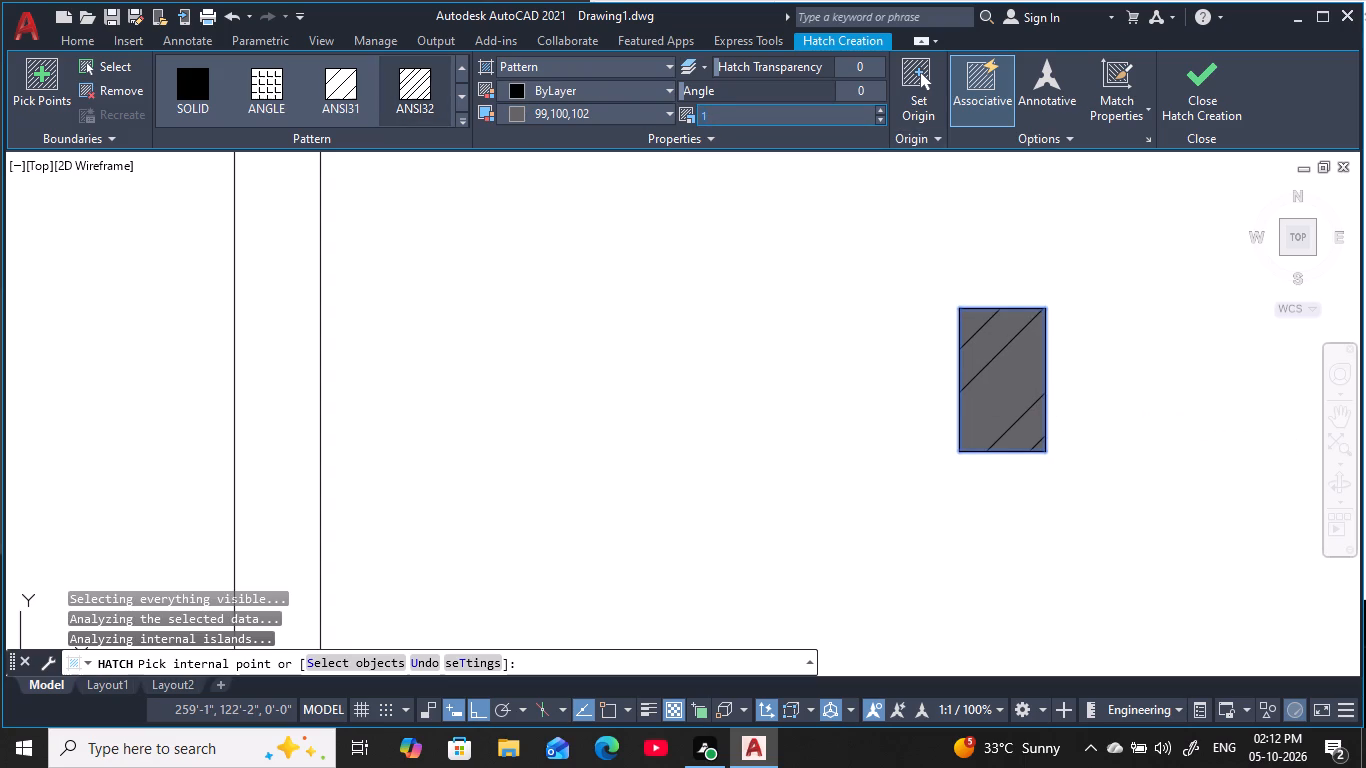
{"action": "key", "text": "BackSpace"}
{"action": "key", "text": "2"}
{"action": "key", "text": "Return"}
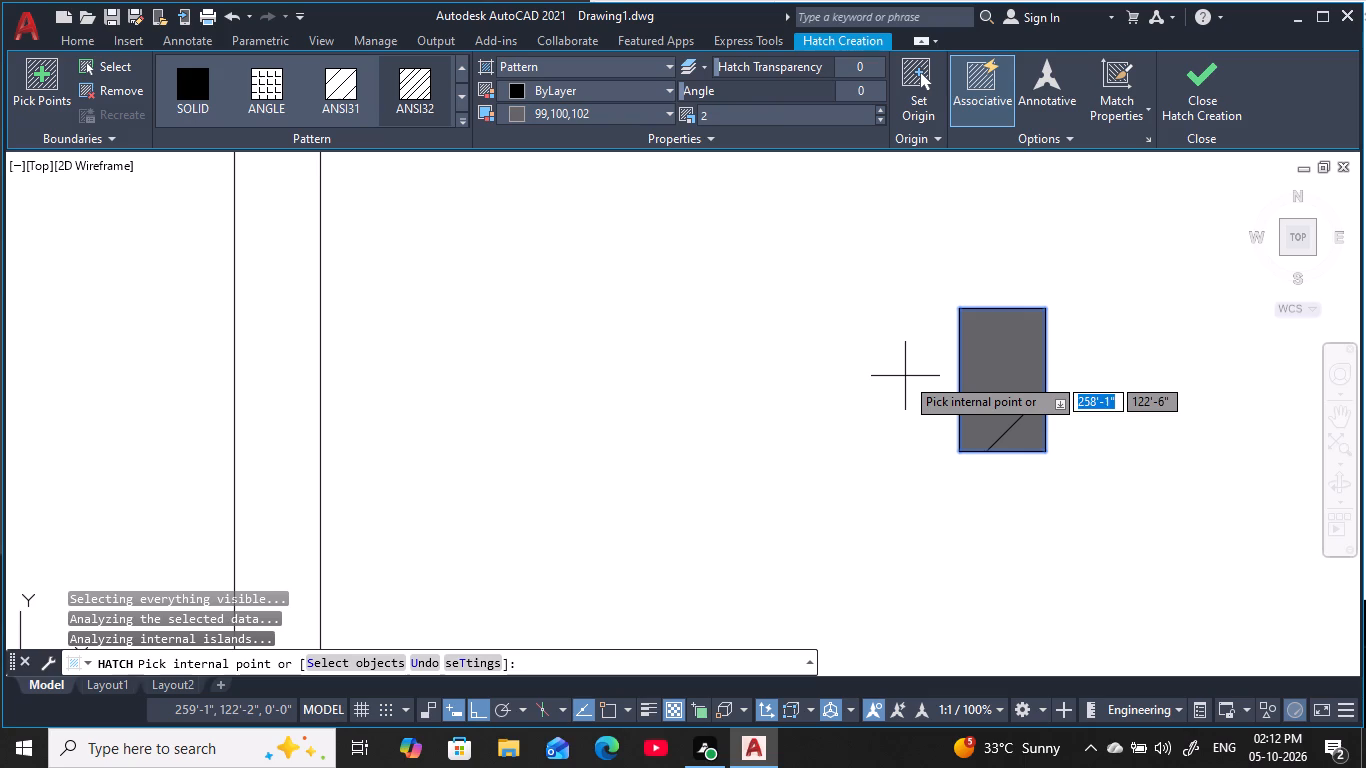
Try a scale of 1.5 for the rectangle's hatch and finish the hatch.
{"action": "key", "text": "BackSpace"}
{"action": "left_click", "coordinate": [742, 106]}
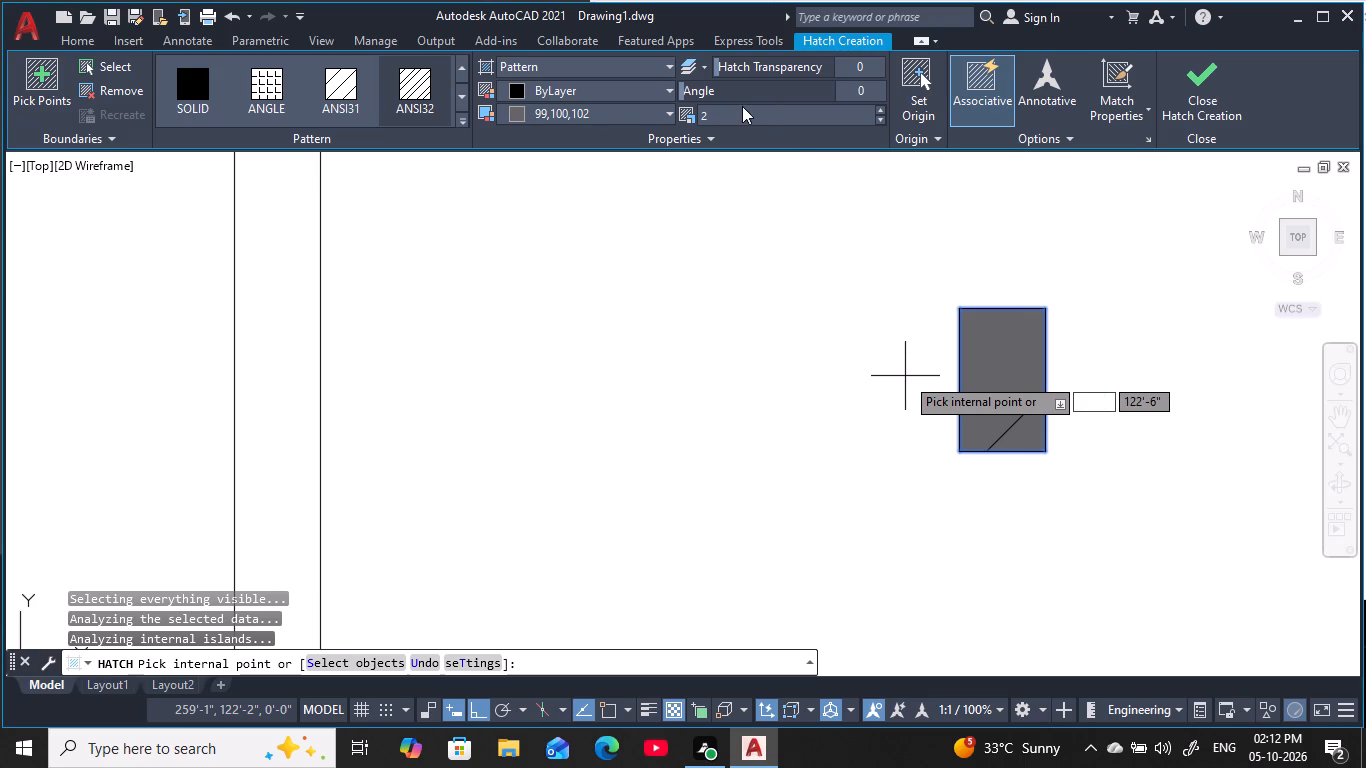
{"action": "left_click", "coordinate": [732, 117]}
{"action": "key", "text": "BackSpace"}
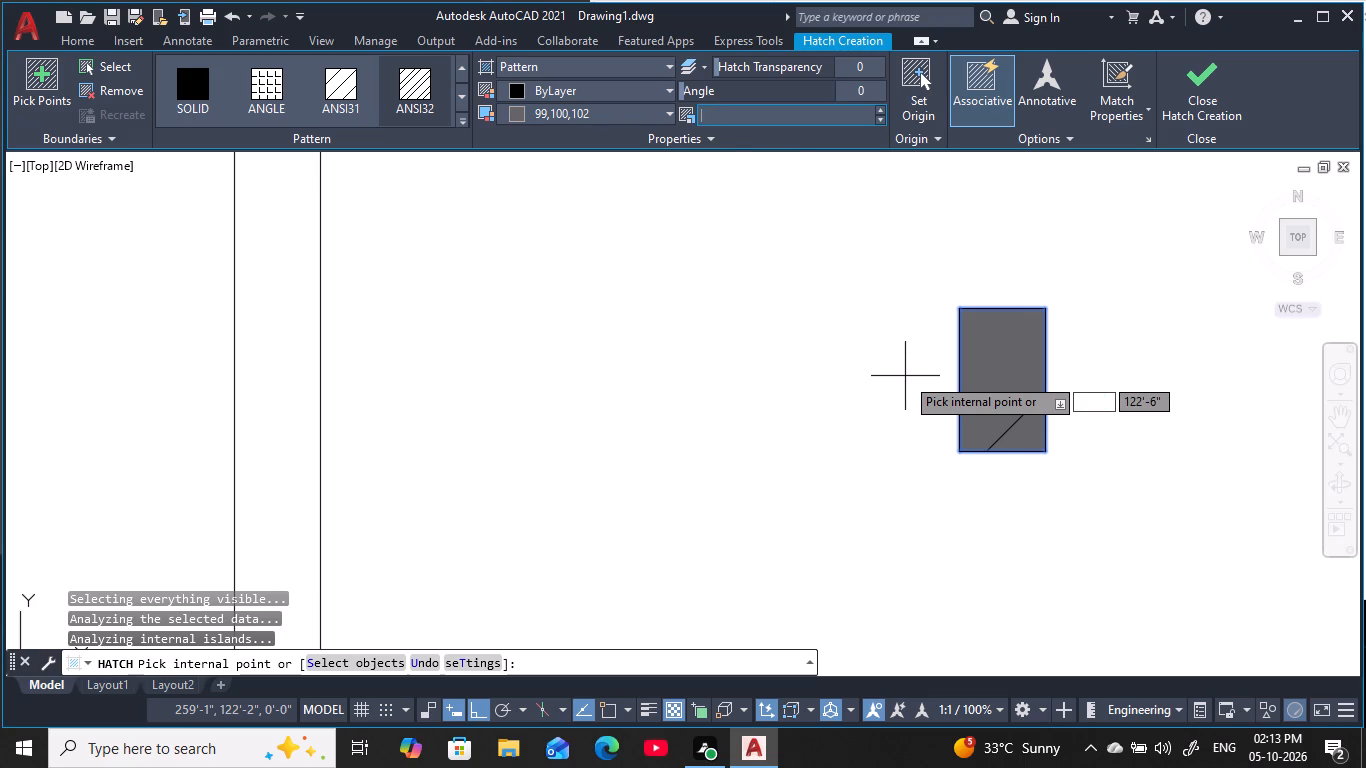
{"action": "type", "text": "1."}
{"action": "key", "text": "5"}
{"action": "key", "text": "Return"}
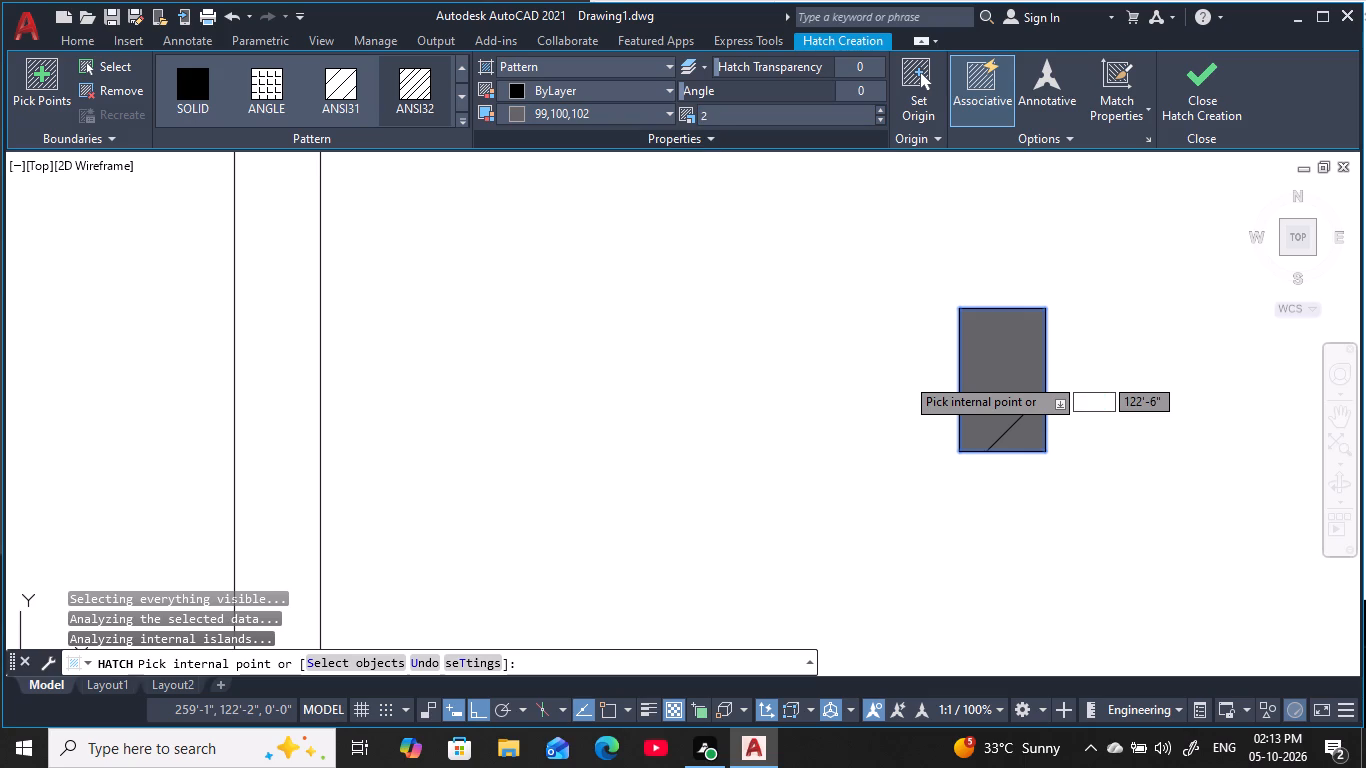
{"action": "key", "text": "Return"}
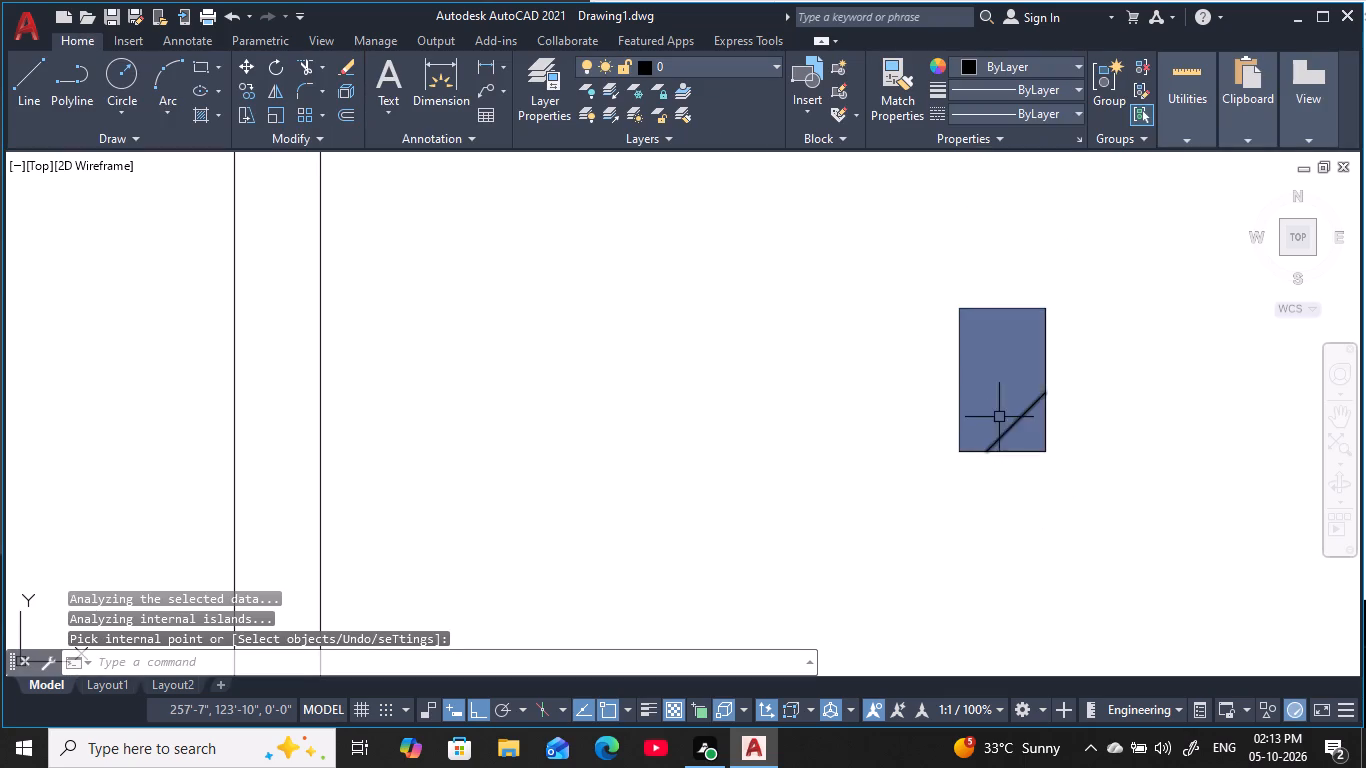
Edit the finished hatch in the small rectangle, setting its scale to 1.
{"action": "left_click", "coordinate": [1000, 409]}
{"action": "key", "text": "Escape"}
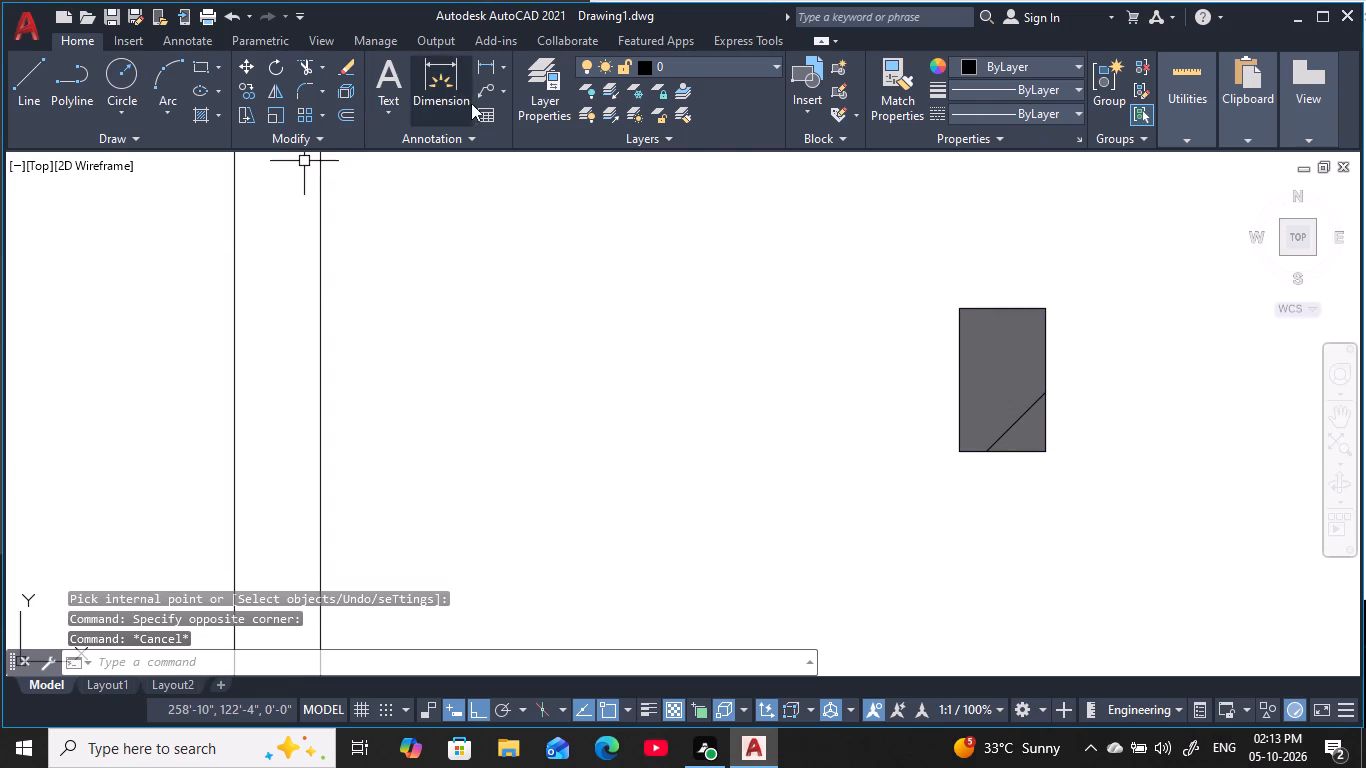
{"action": "left_click", "coordinate": [1002, 427]}
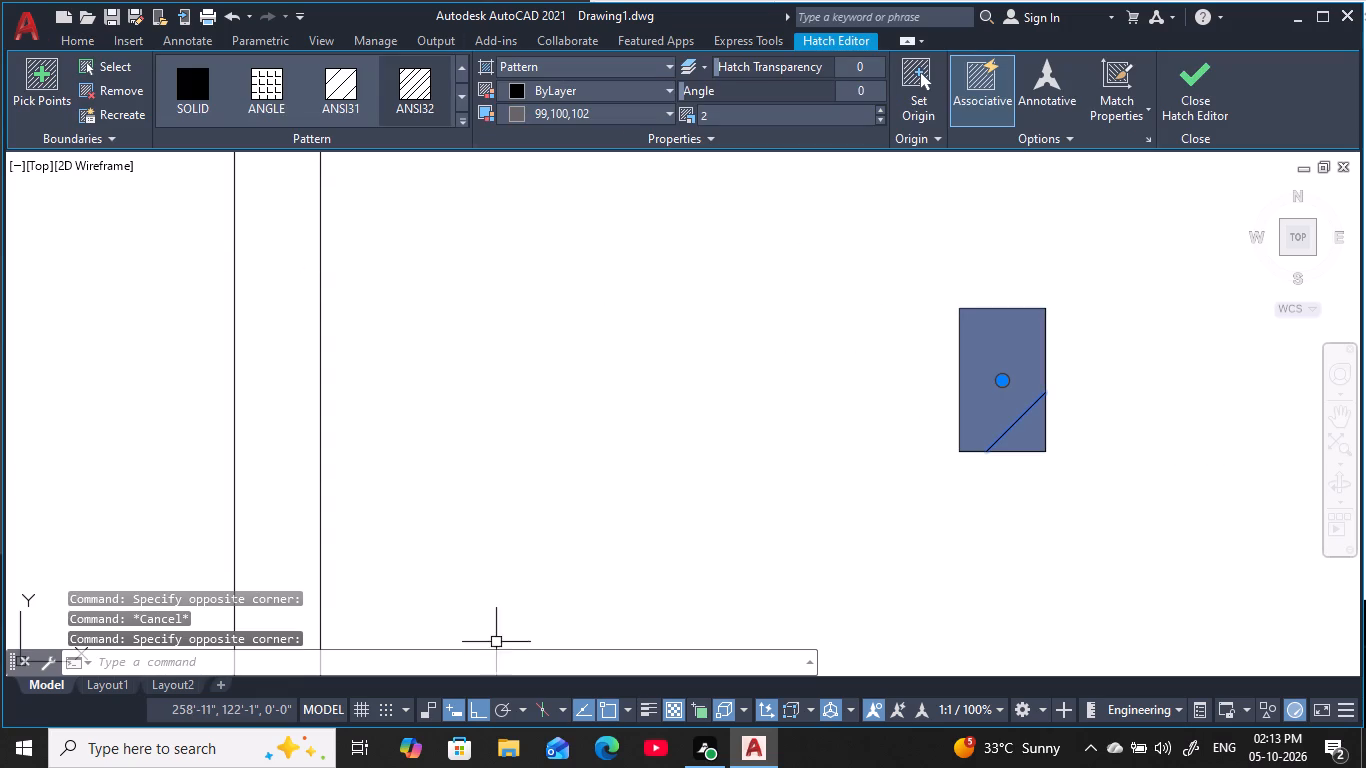
{"action": "left_click", "coordinate": [770, 113]}
{"action": "key", "text": "BackSpace"}
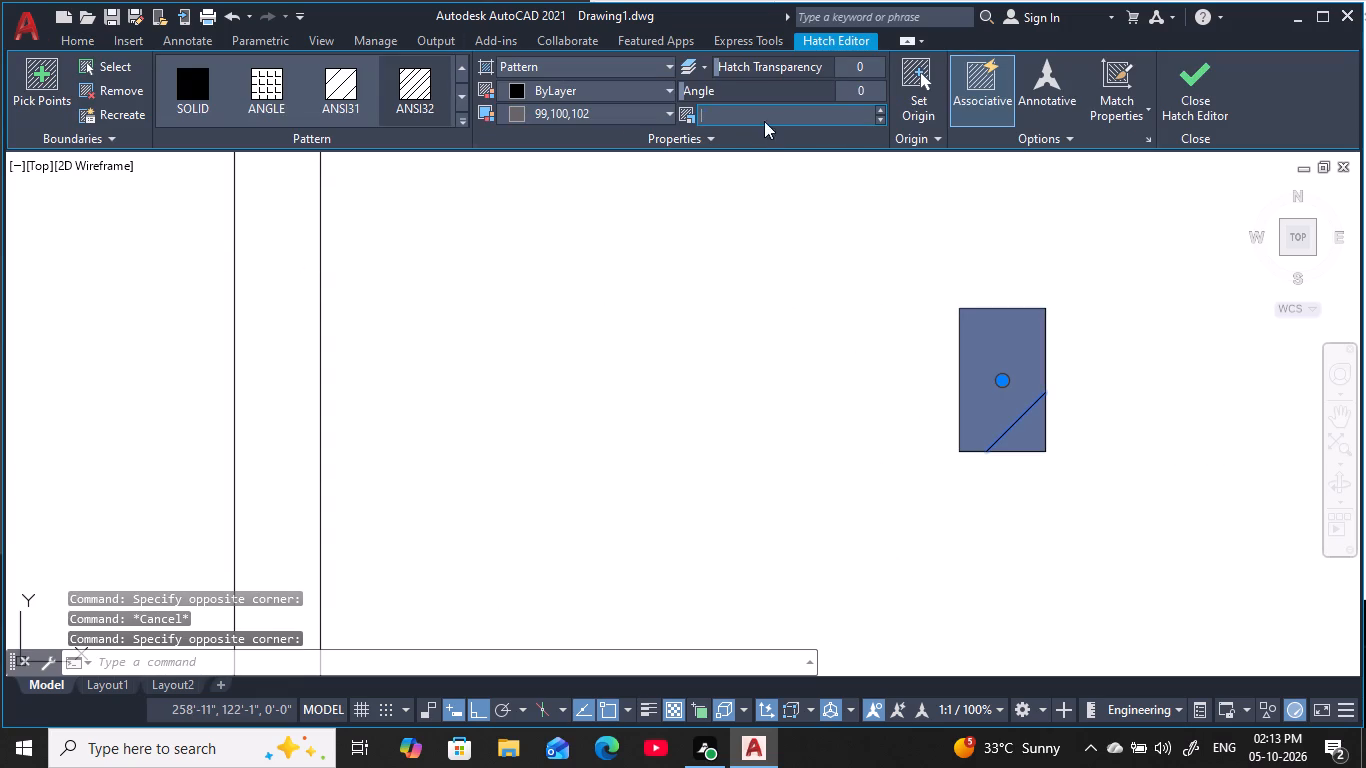
{"action": "key", "text": "1"}
{"action": "key", "text": "Return"}
{"action": "key", "text": "Escape"}
{"action": "key", "text": "Escape"}
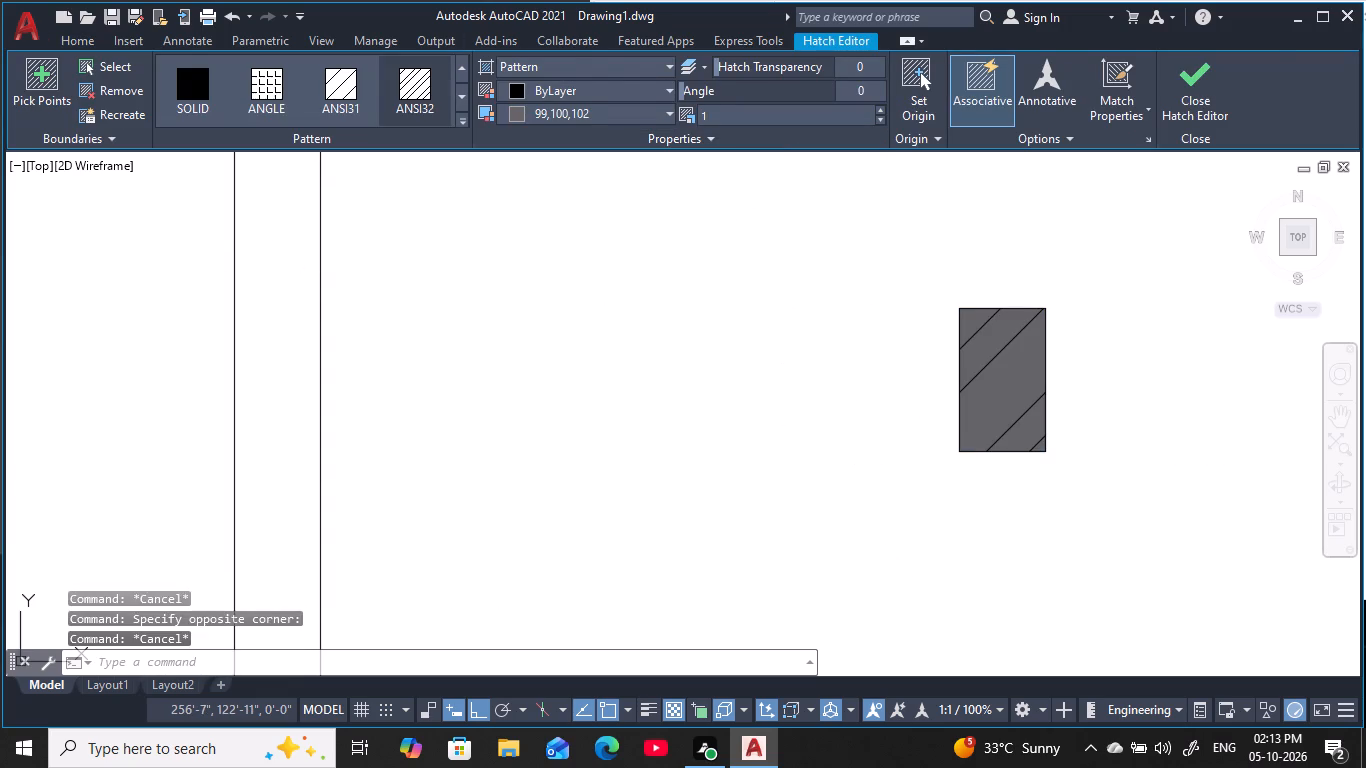
{"action": "key", "text": "Escape"}
{"action": "key", "text": "Escape"}
{"action": "key", "text": "Escape"}
{"action": "key", "text": "Escape"}
{"action": "key", "text": "Escape"}
{"action": "key", "text": "Escape"}
{"action": "key", "text": "Escape"}
{"action": "key", "text": "Escape"}
{"action": "key", "text": "Escape"}
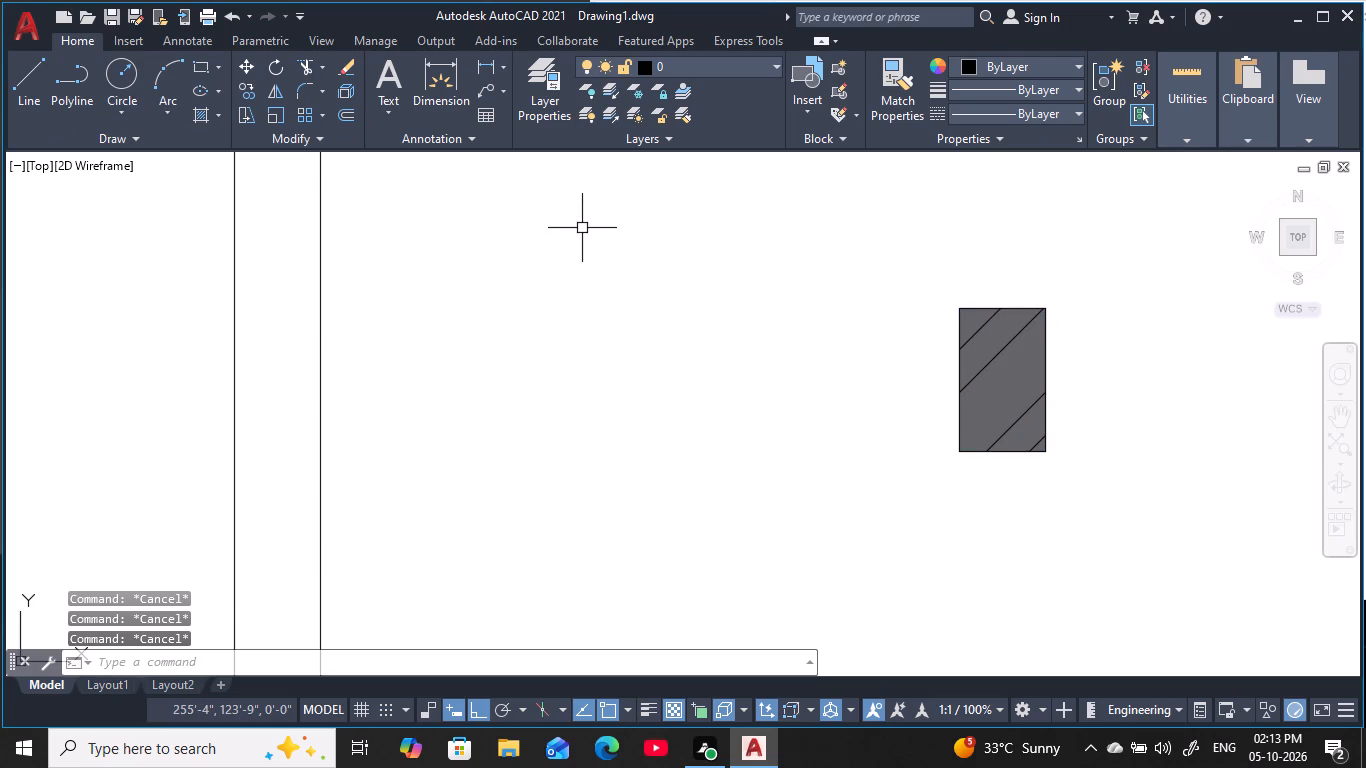
Hatch the inside of the small rectangle again with pattern ANSI32, background colour 99,100,102 and a scale of 0.5.
{"action": "type", "text": "h"}
{"action": "key", "text": "space"}
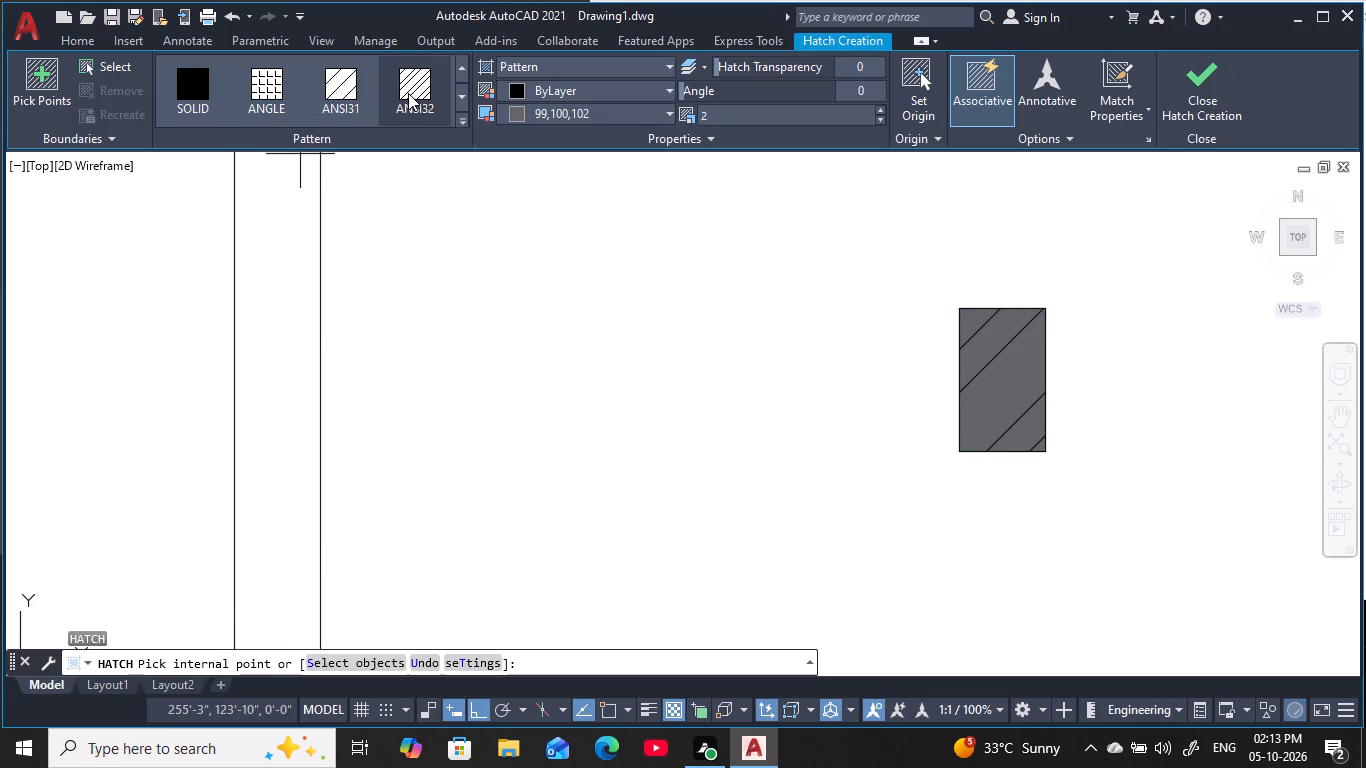
{"action": "left_click", "coordinate": [408, 93]}
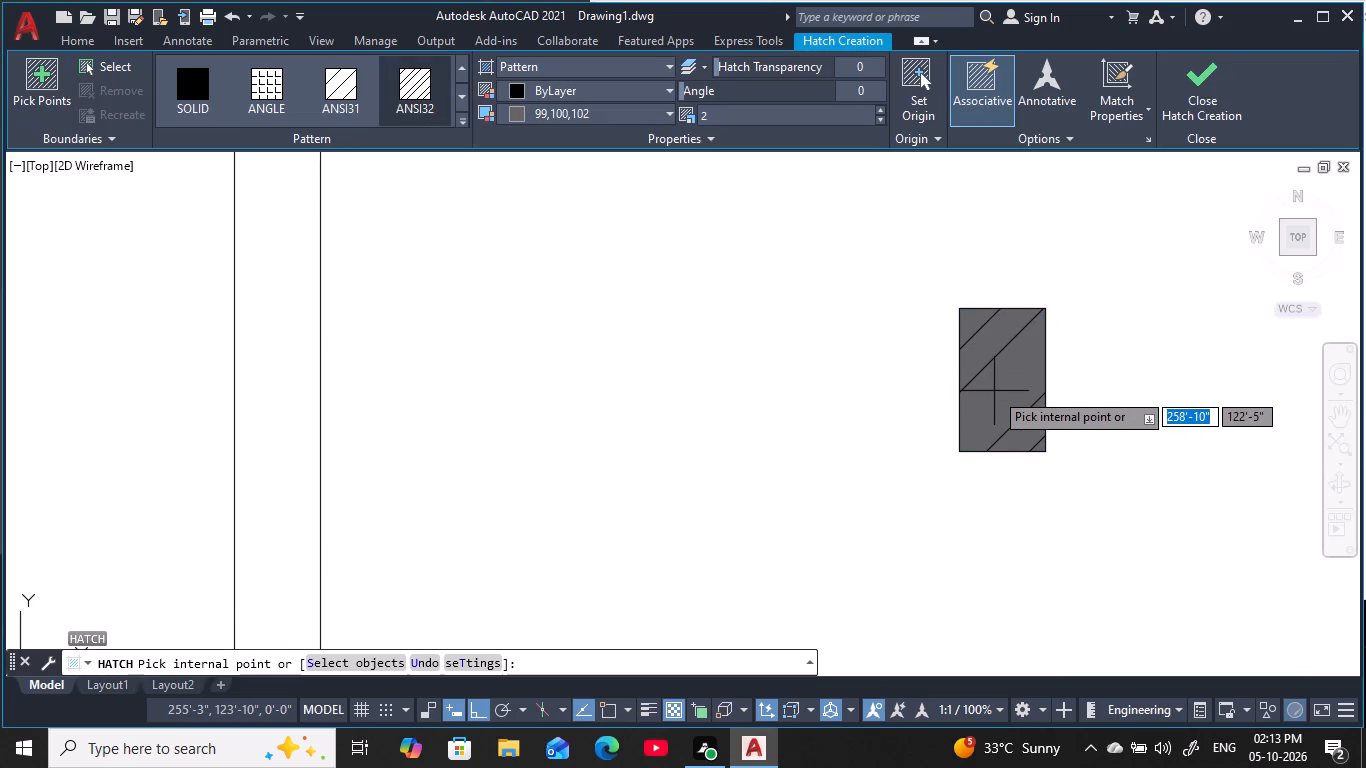
{"action": "left_click", "coordinate": [1013, 394]}
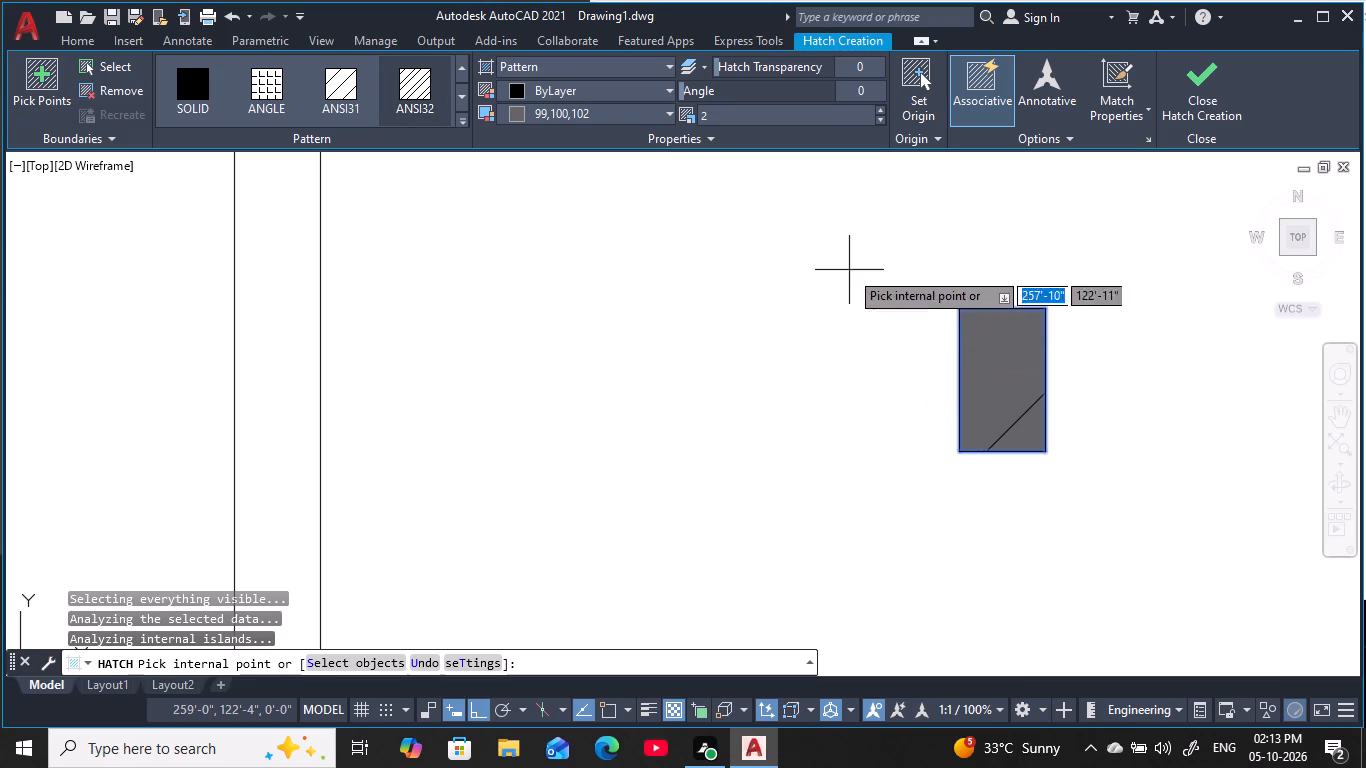
{"action": "left_click", "coordinate": [759, 123]}
{"action": "left_click", "coordinate": [756, 117]}
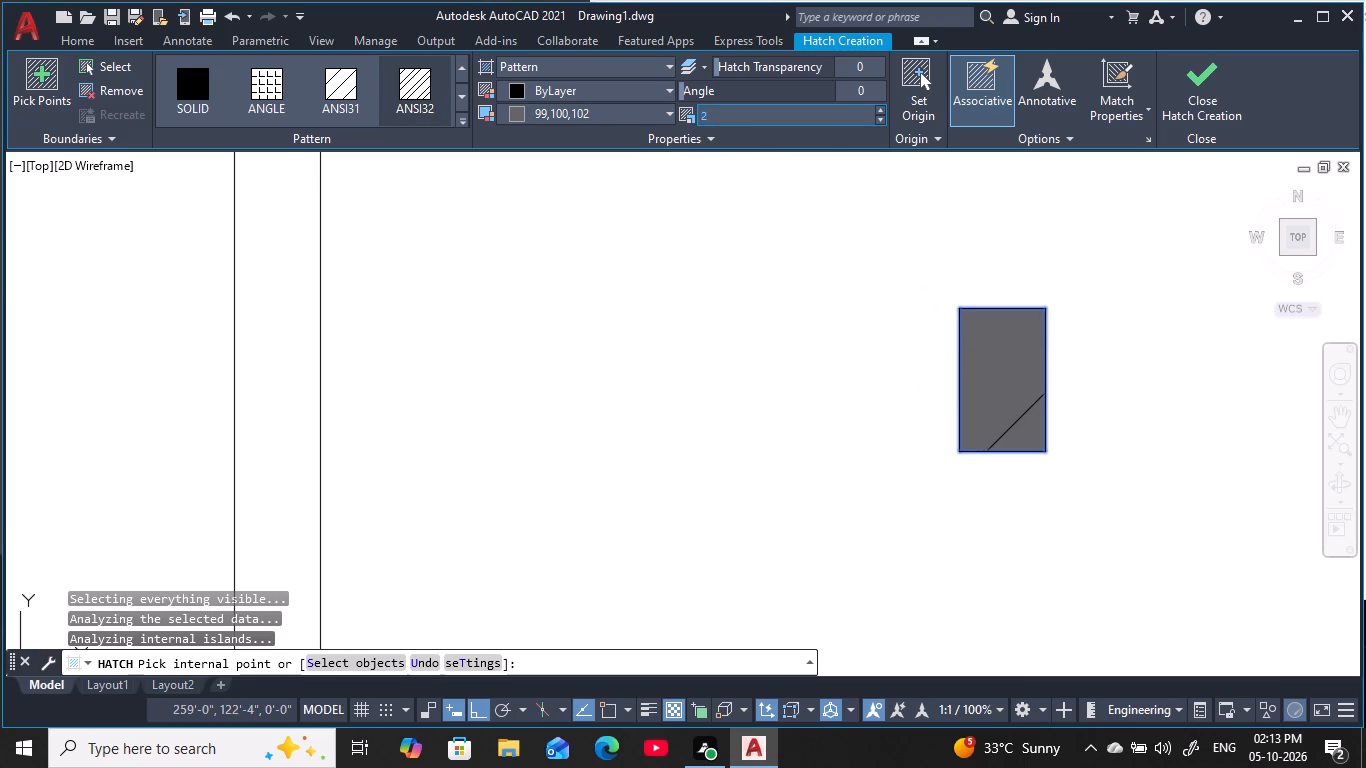
{"action": "key", "text": "BackSpace"}
{"action": "key", "text": "1"}
{"action": "key", "text": "2"}
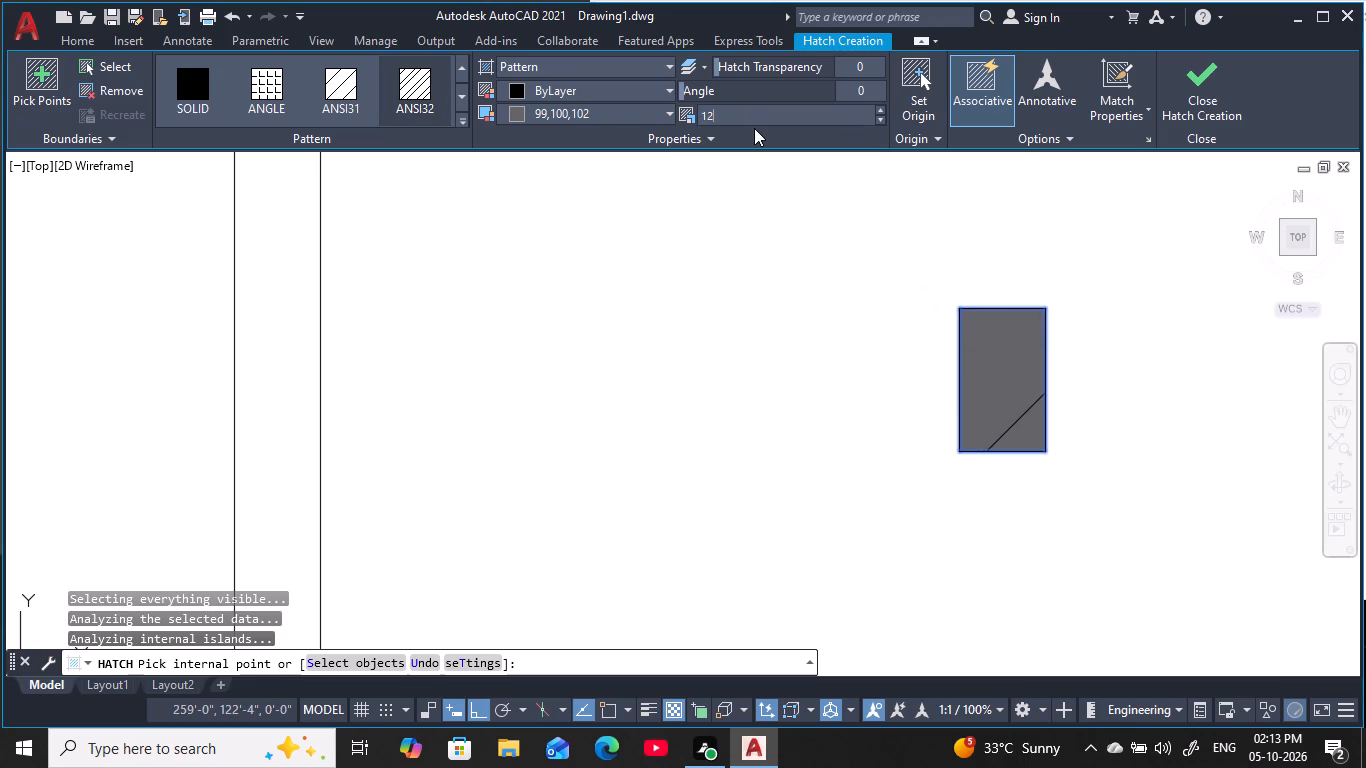
{"action": "key", "text": "BackSpace"}
{"action": "key", "text": "BackSpace"}
{"action": "type", "text": "0."}
{"action": "key", "text": "5"}
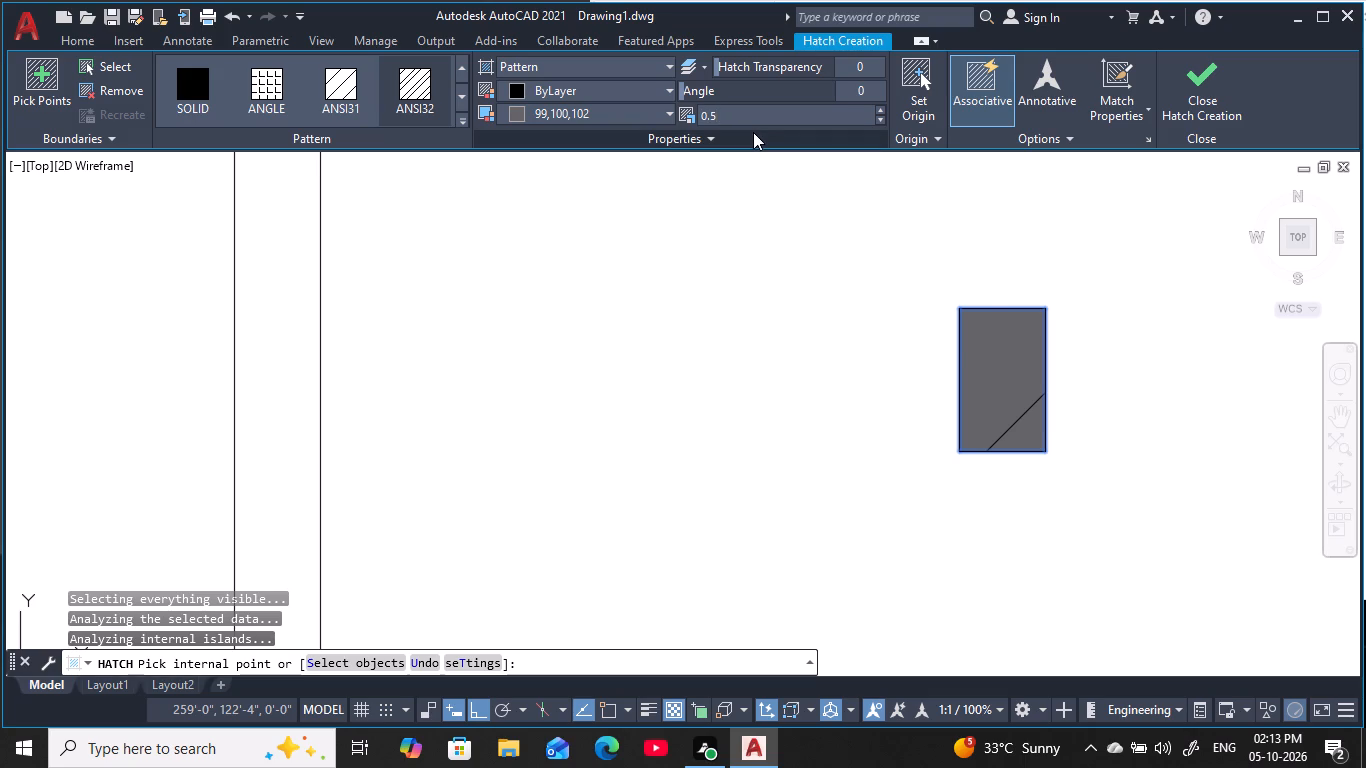
{"action": "key", "text": "Return"}
{"action": "key", "text": "Escape"}
{"action": "key", "text": "Escape"}
{"action": "key", "text": "Escape"}
{"action": "key", "text": "Escape"}
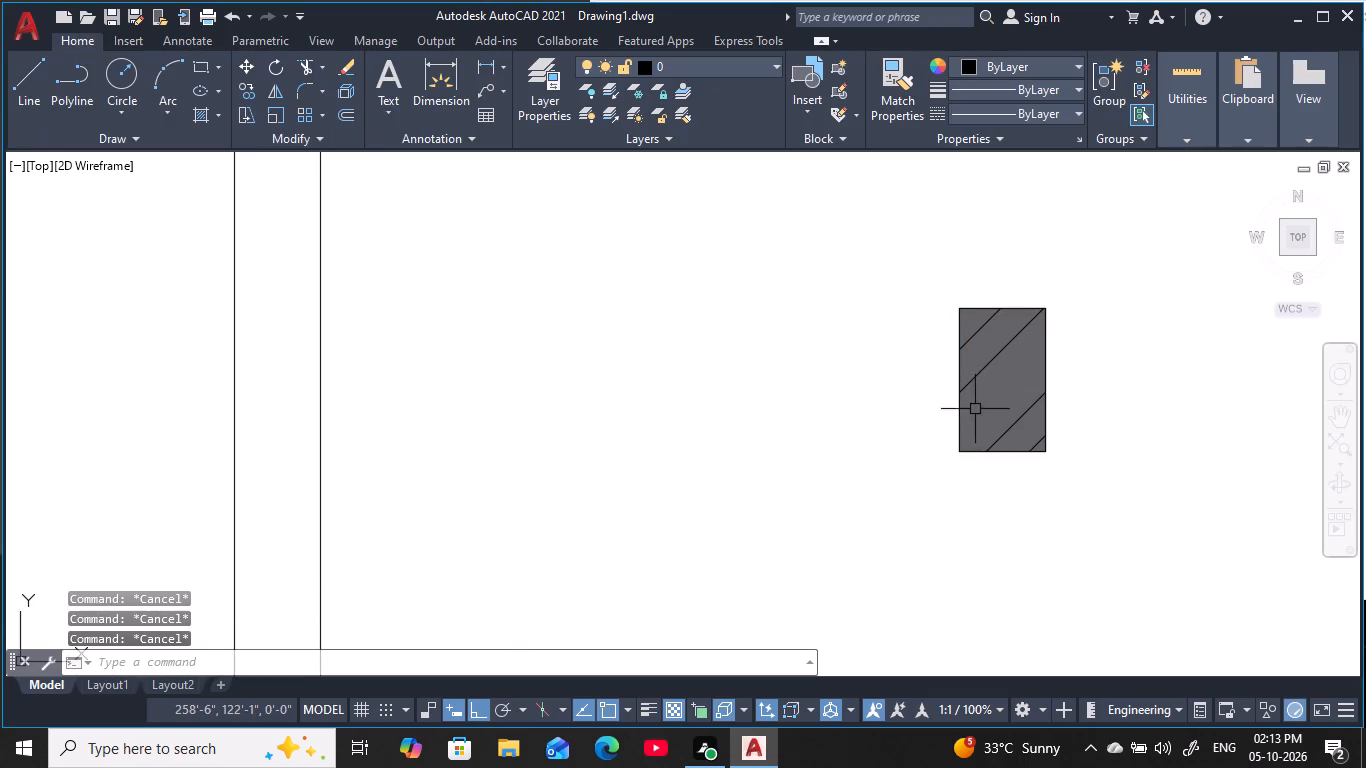
{"action": "key", "text": "Escape"}
{"action": "key", "text": "Escape"}
{"action": "key", "text": "Escape"}
{"action": "key", "text": "Escape"}
{"action": "key", "text": "Escape"}
Add another ANSI32 hatch inside the small rectangle, trying a hatch transparency of 90 before lowering it again.
{"action": "type", "text": "h"}
{"action": "key", "text": "space"}
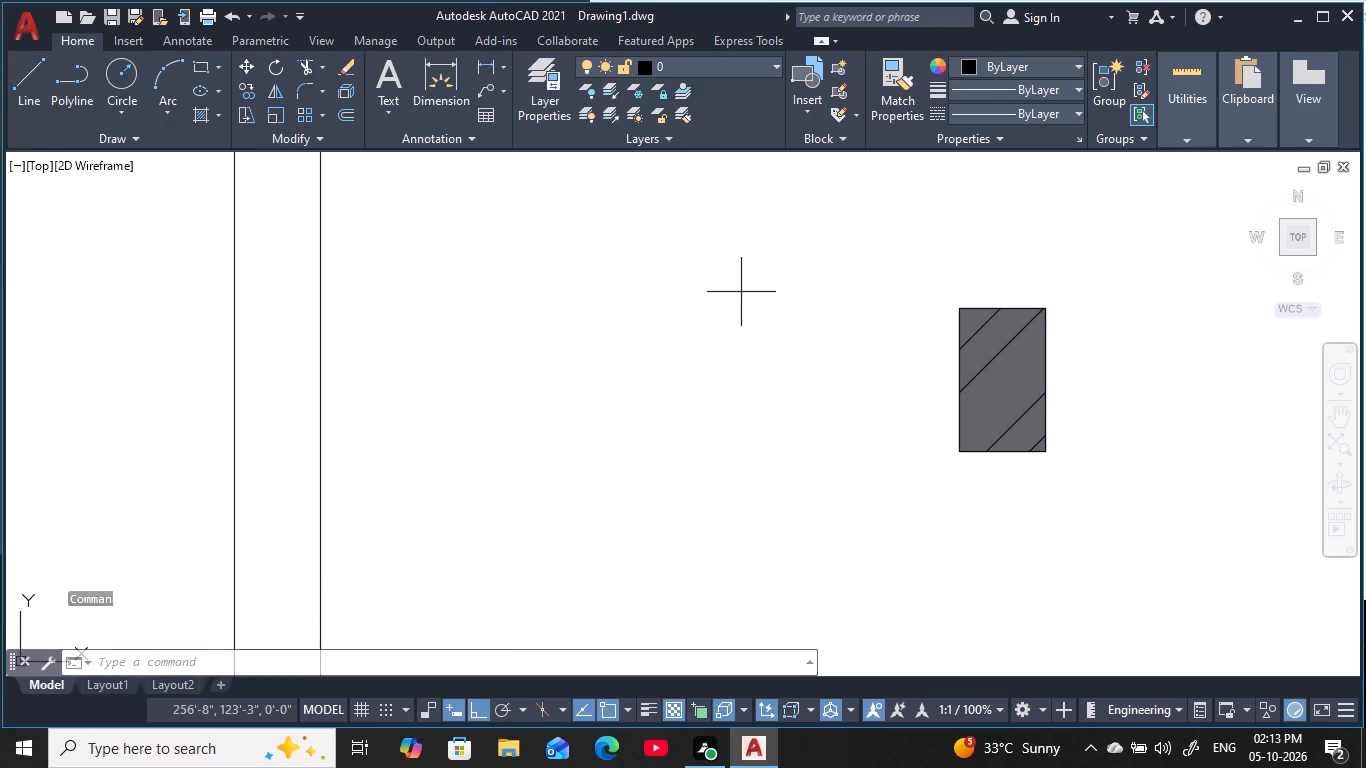
{"action": "left_click_drag", "start_coordinate": [724, 69], "coordinate": [775, 69]}
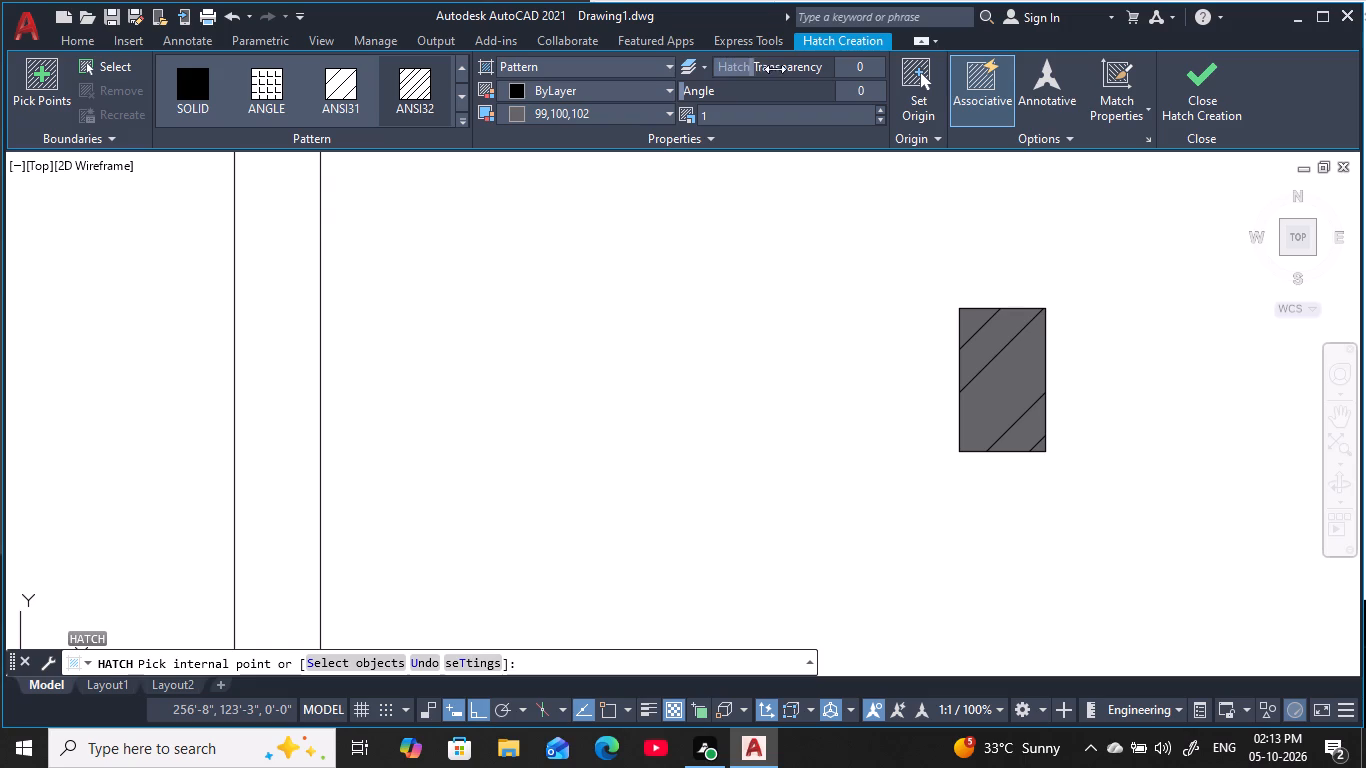
{"action": "left_click_drag", "start_coordinate": [775, 69], "coordinate": [605, 87]}
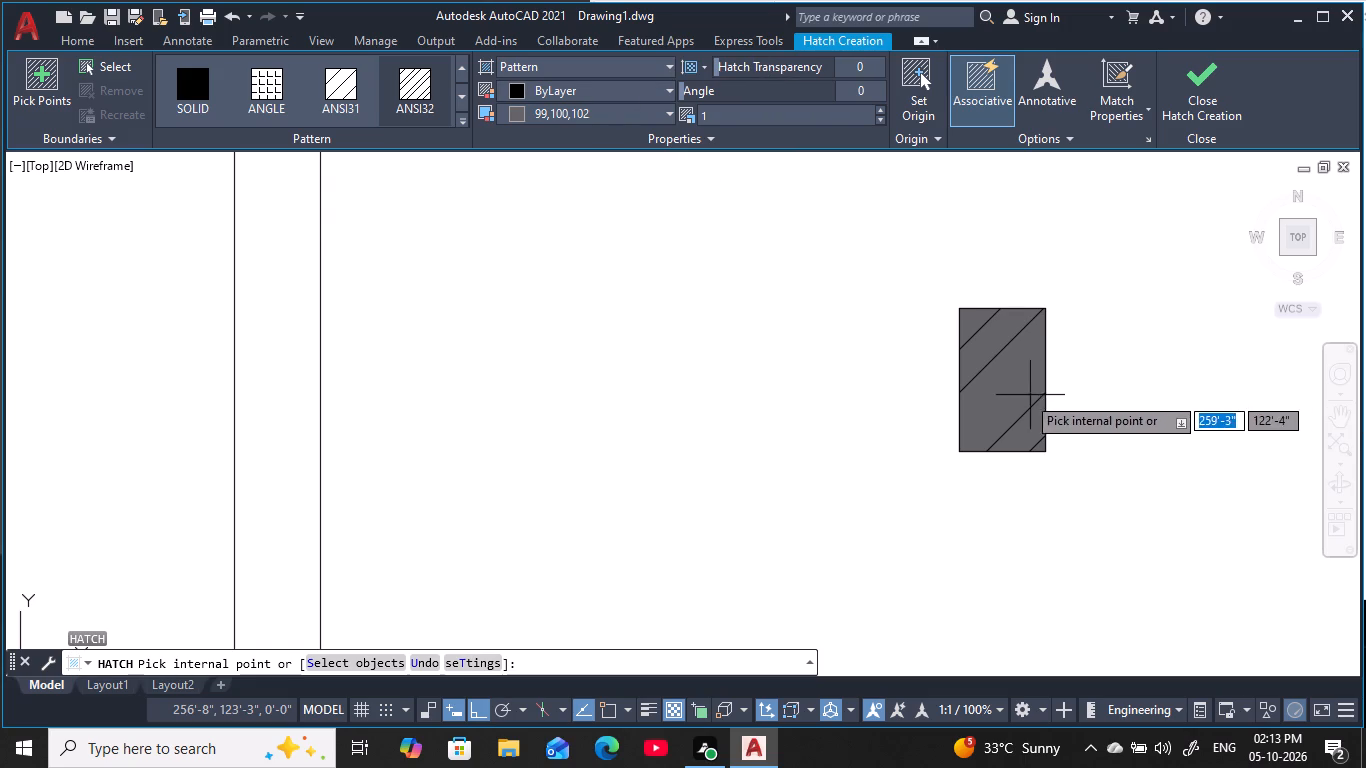
{"action": "left_click", "coordinate": [1019, 393]}
{"action": "left_click_drag", "start_coordinate": [723, 69], "coordinate": [727, 70]}
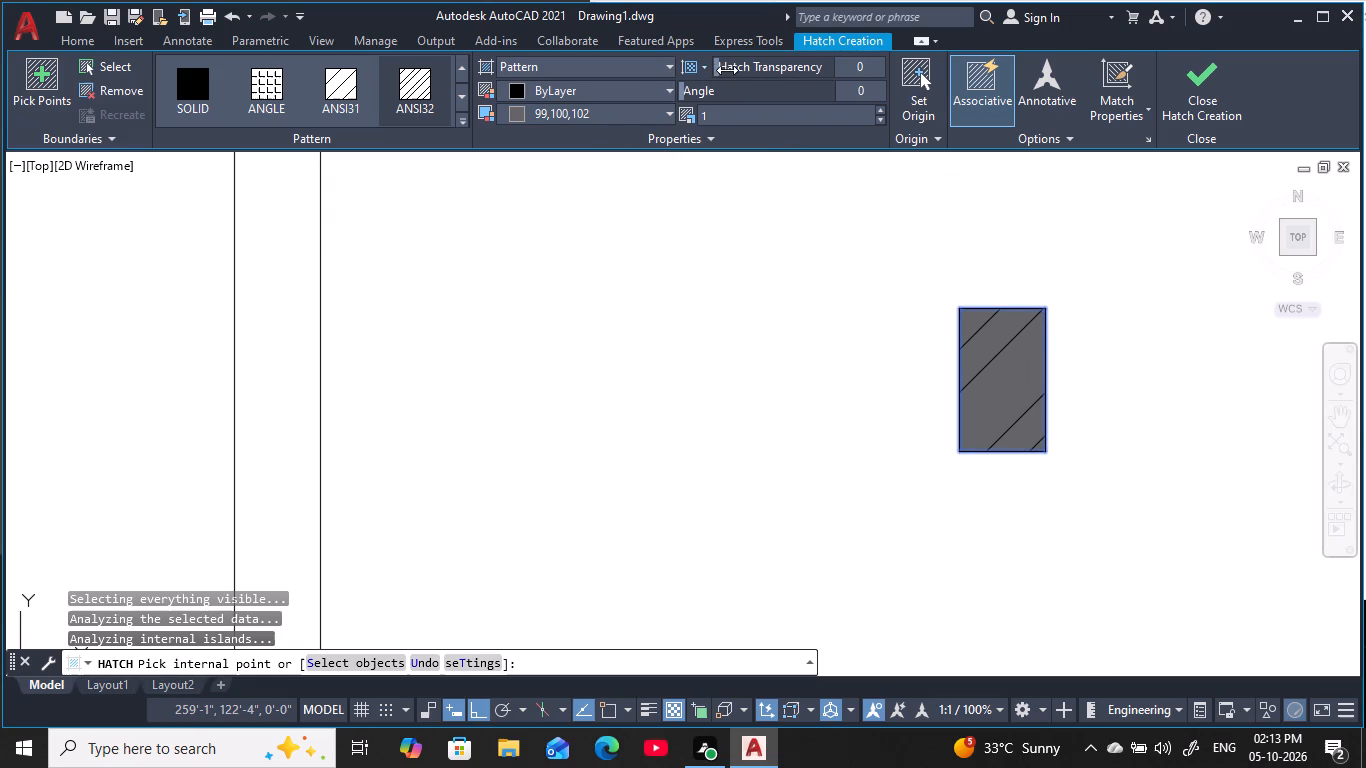
{"action": "left_click_drag", "start_coordinate": [727, 70], "coordinate": [960, 93]}
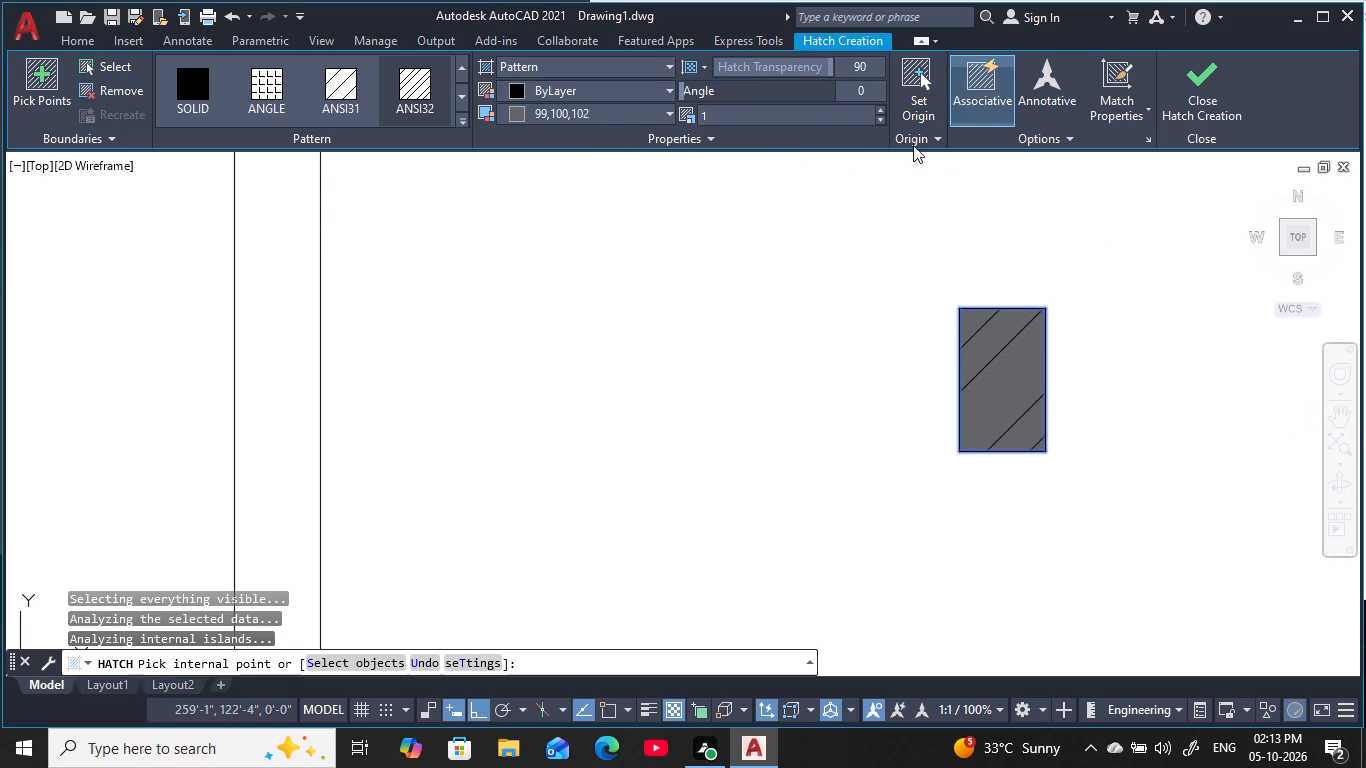
{"action": "left_click_drag", "start_coordinate": [827, 71], "coordinate": [665, 108]}
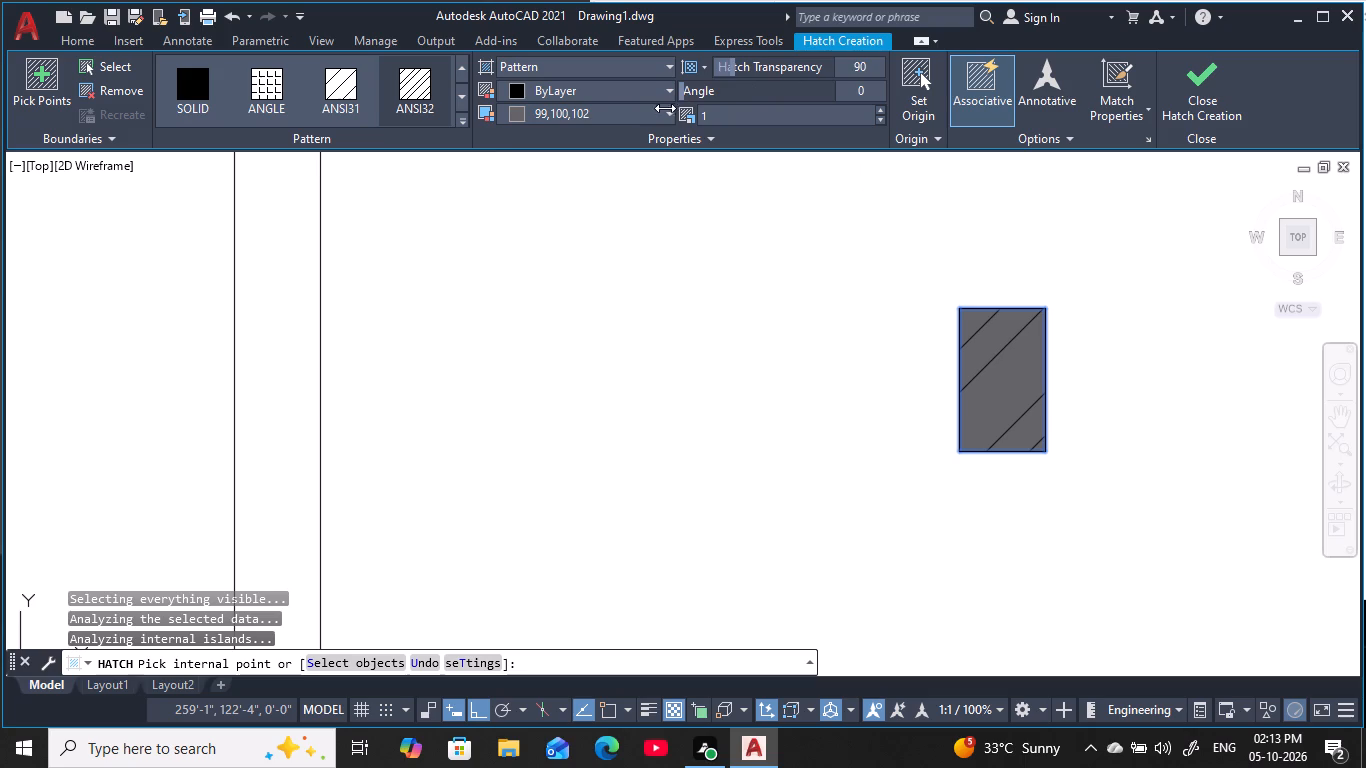
{"action": "left_click_drag", "start_coordinate": [665, 108], "coordinate": [496, 153]}
{"action": "key", "text": "Escape"}
{"action": "key", "text": "Escape"}
{"action": "key", "text": "Escape"}
{"action": "key", "text": "Escape"}
{"action": "key", "text": "Escape"}
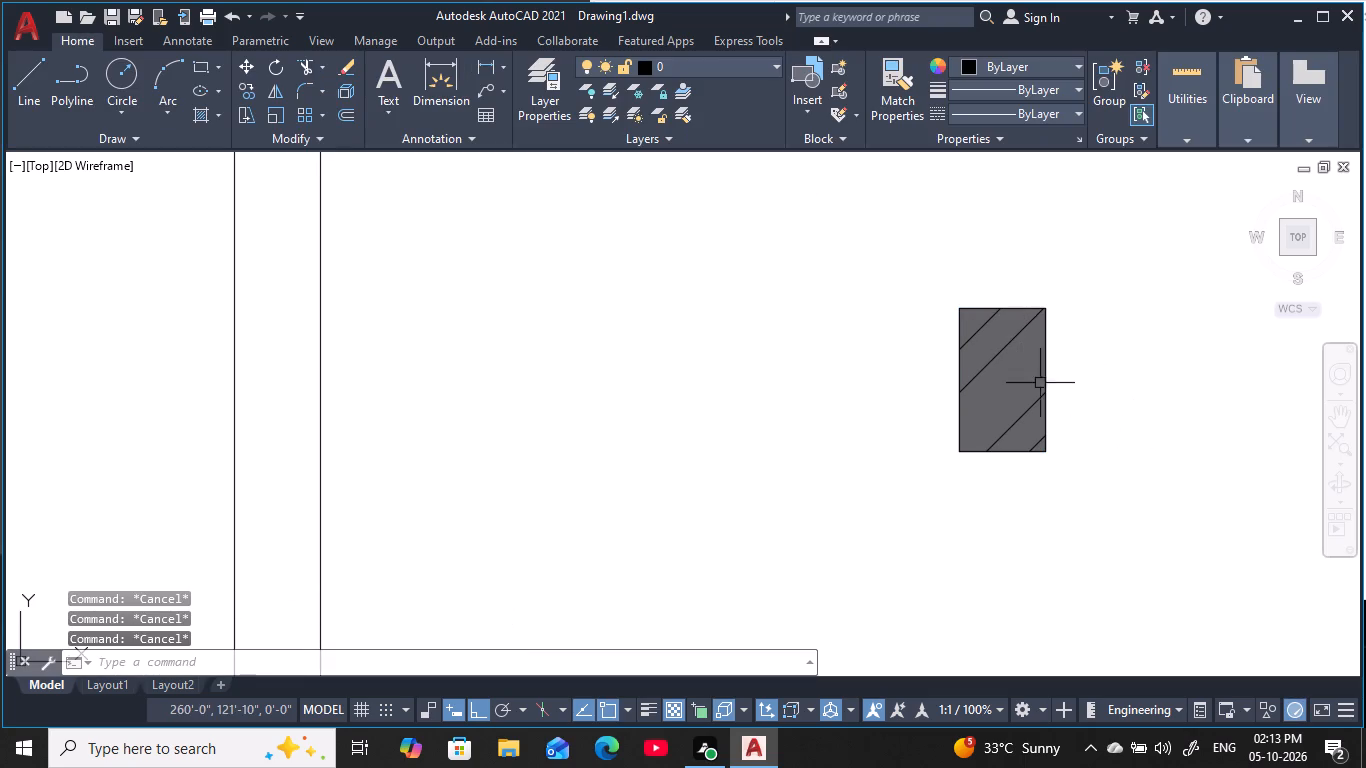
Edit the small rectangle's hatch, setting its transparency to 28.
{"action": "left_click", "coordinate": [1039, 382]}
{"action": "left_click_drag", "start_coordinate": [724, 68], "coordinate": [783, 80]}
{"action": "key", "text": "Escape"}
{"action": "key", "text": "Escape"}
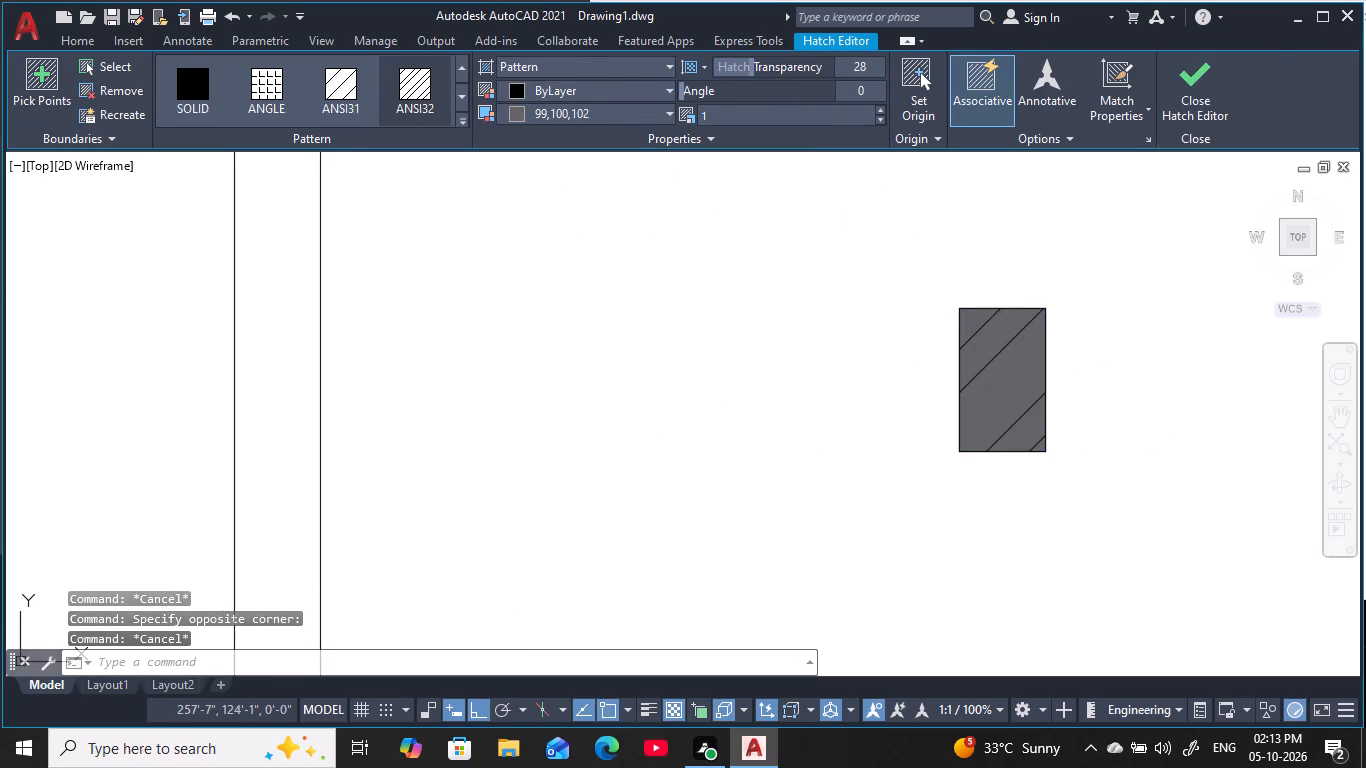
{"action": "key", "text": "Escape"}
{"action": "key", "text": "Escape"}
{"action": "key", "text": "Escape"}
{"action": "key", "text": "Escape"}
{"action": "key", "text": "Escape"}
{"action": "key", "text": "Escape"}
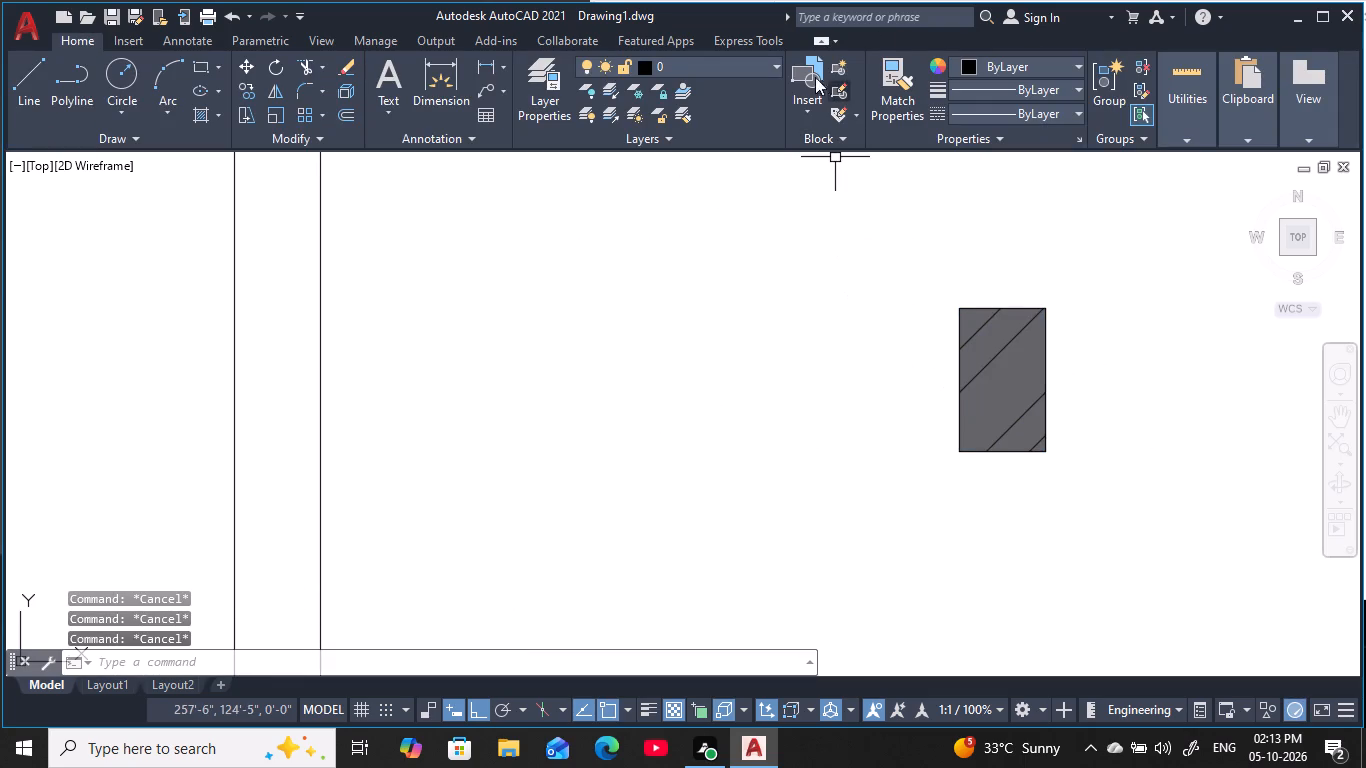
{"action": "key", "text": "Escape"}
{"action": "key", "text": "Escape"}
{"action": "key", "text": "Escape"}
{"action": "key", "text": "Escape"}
Edit the small rectangle's hatch, setting its transparency to 0 and its background colour to 247,171,174.
{"action": "left_click", "coordinate": [1011, 422]}
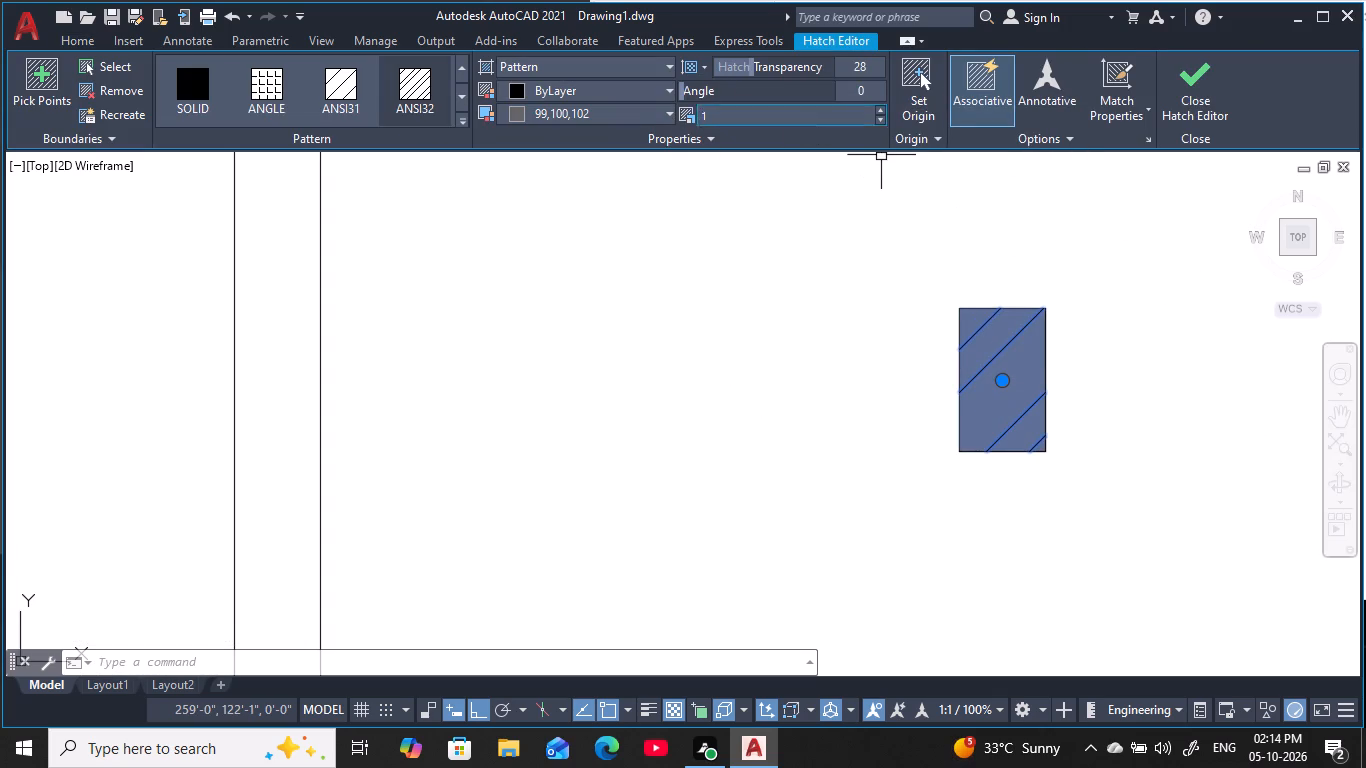
{"action": "left_click_drag", "start_coordinate": [757, 72], "coordinate": [721, 92]}
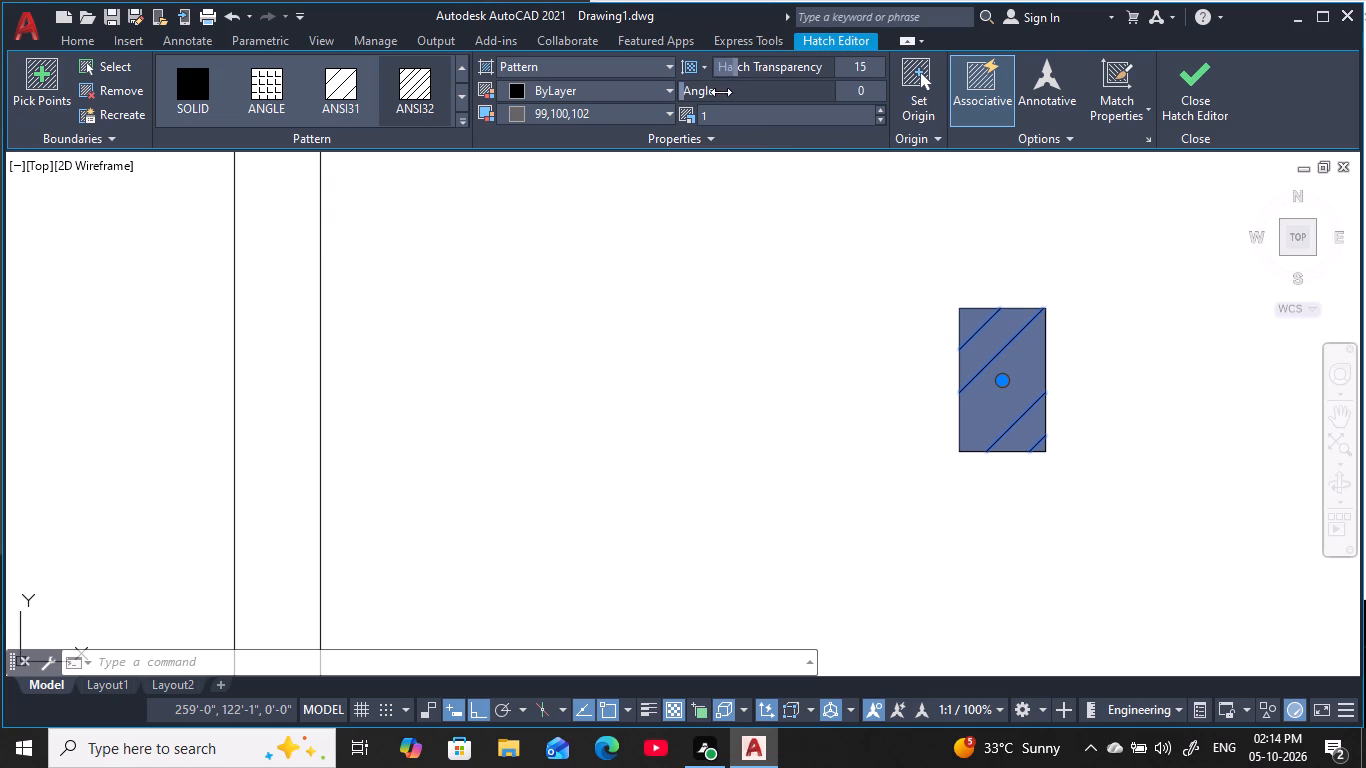
{"action": "left_click_drag", "start_coordinate": [721, 92], "coordinate": [623, 141]}
{"action": "left_click", "coordinate": [614, 120]}
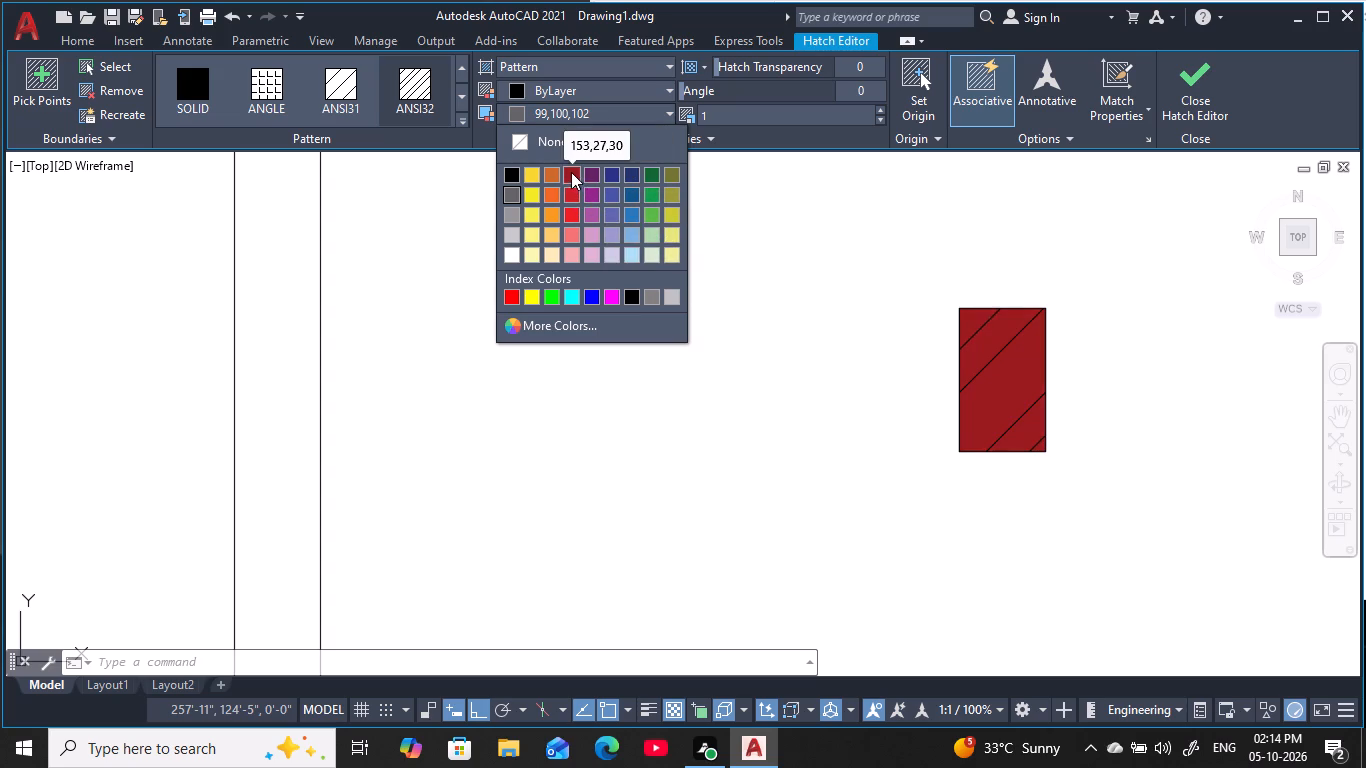
{"action": "left_click", "coordinate": [565, 254]}
{"action": "key", "text": "Escape"}
{"action": "key", "text": "Escape"}
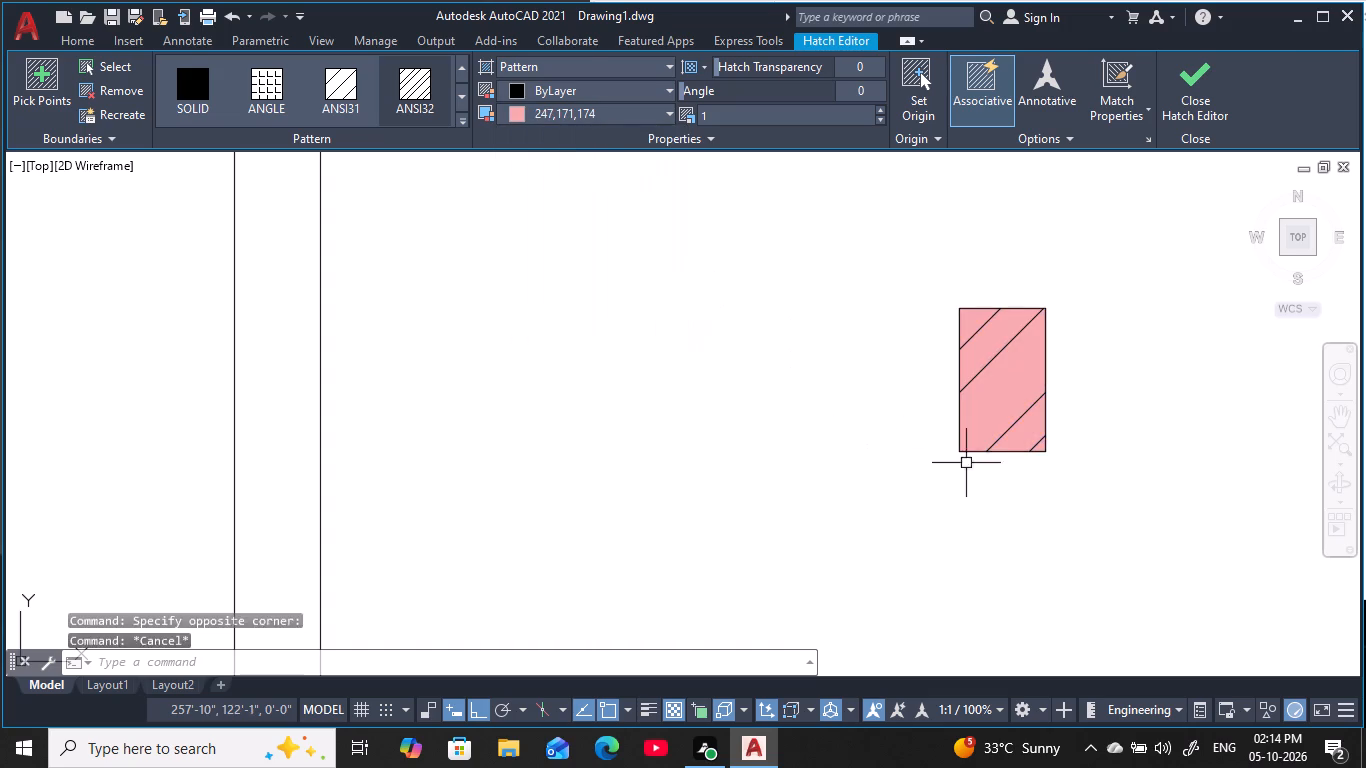
{"action": "key", "text": "Escape"}
{"action": "key", "text": "Escape"}
Examine how the pink hatched rectangle looks beside the floor plan and up close.
{"action": "scroll", "coordinate": [1031, 435], "scroll_direction": "down", "scroll_amount": 2}
{"action": "middle_click_drag", "start_coordinate": [1021, 436], "coordinate": [1157, 372]}
{"action": "scroll", "coordinate": [1046, 383], "scroll_direction": "down", "scroll_amount": 2}
{"action": "middle_click_drag", "start_coordinate": [1018, 396], "coordinate": [1010, 404]}
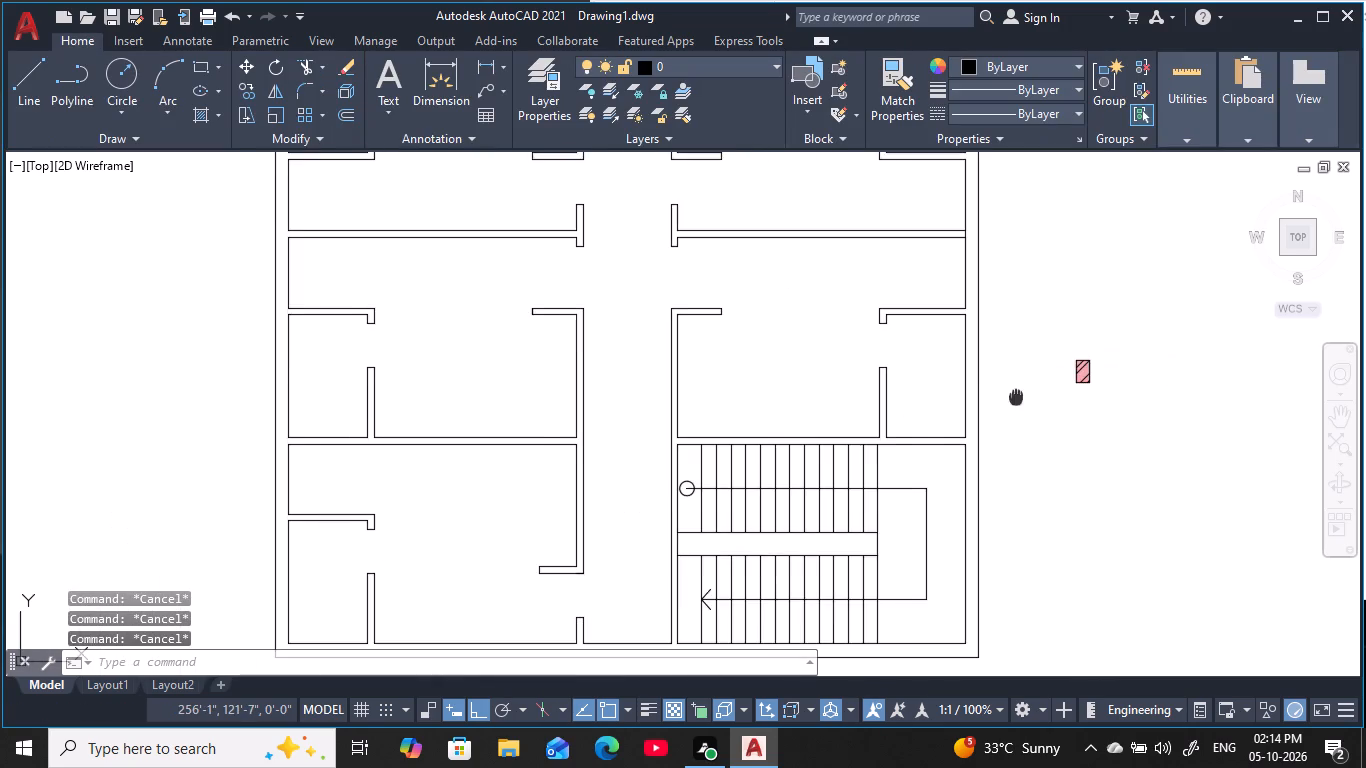
{"action": "middle_click_drag", "start_coordinate": [1010, 404], "coordinate": [995, 416]}
{"action": "key", "text": "Escape"}
{"action": "key", "text": "Escape"}
{"action": "key", "text": "Escape"}
{"action": "scroll", "coordinate": [1059, 401], "scroll_direction": "up", "scroll_amount": 4}
{"action": "middle_click_drag", "start_coordinate": [1053, 402], "coordinate": [980, 421]}
{"action": "key", "text": "Escape"}
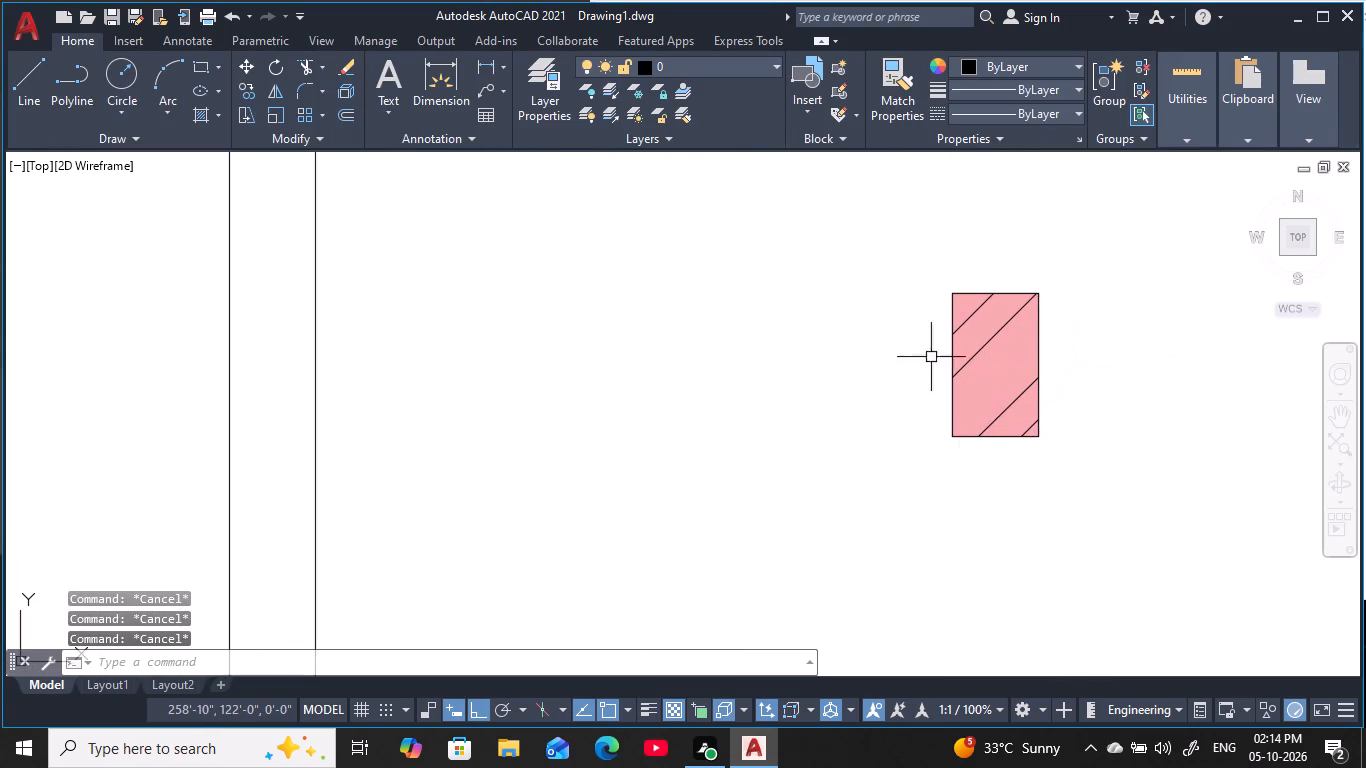
{"action": "key", "text": "Escape"}
{"action": "key", "text": "Escape"}
{"action": "key", "text": "Escape"}
Hatch the inside of the small rectangle with pattern ANSI32 at scale 1 and background colour 16,86,137.
{"action": "key", "text": "space"}
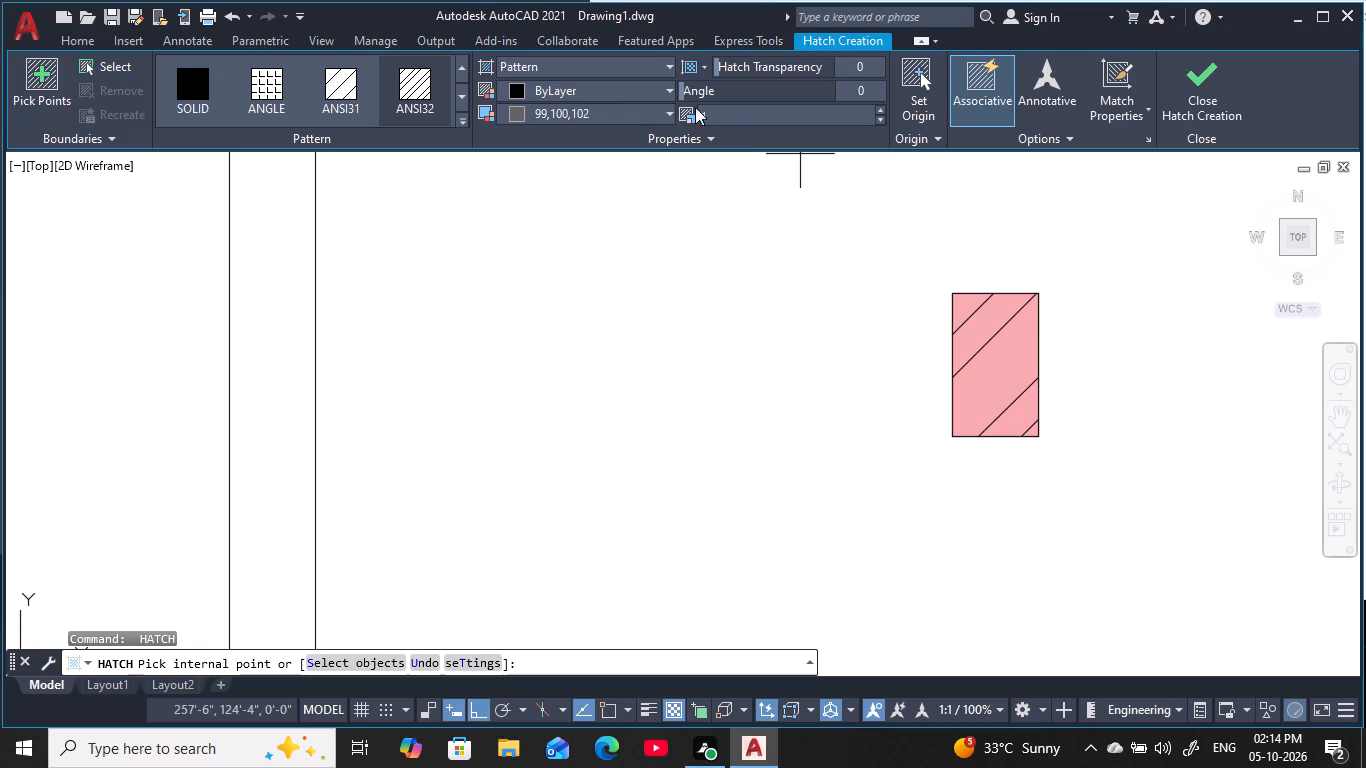
{"action": "left_click", "coordinate": [643, 117]}
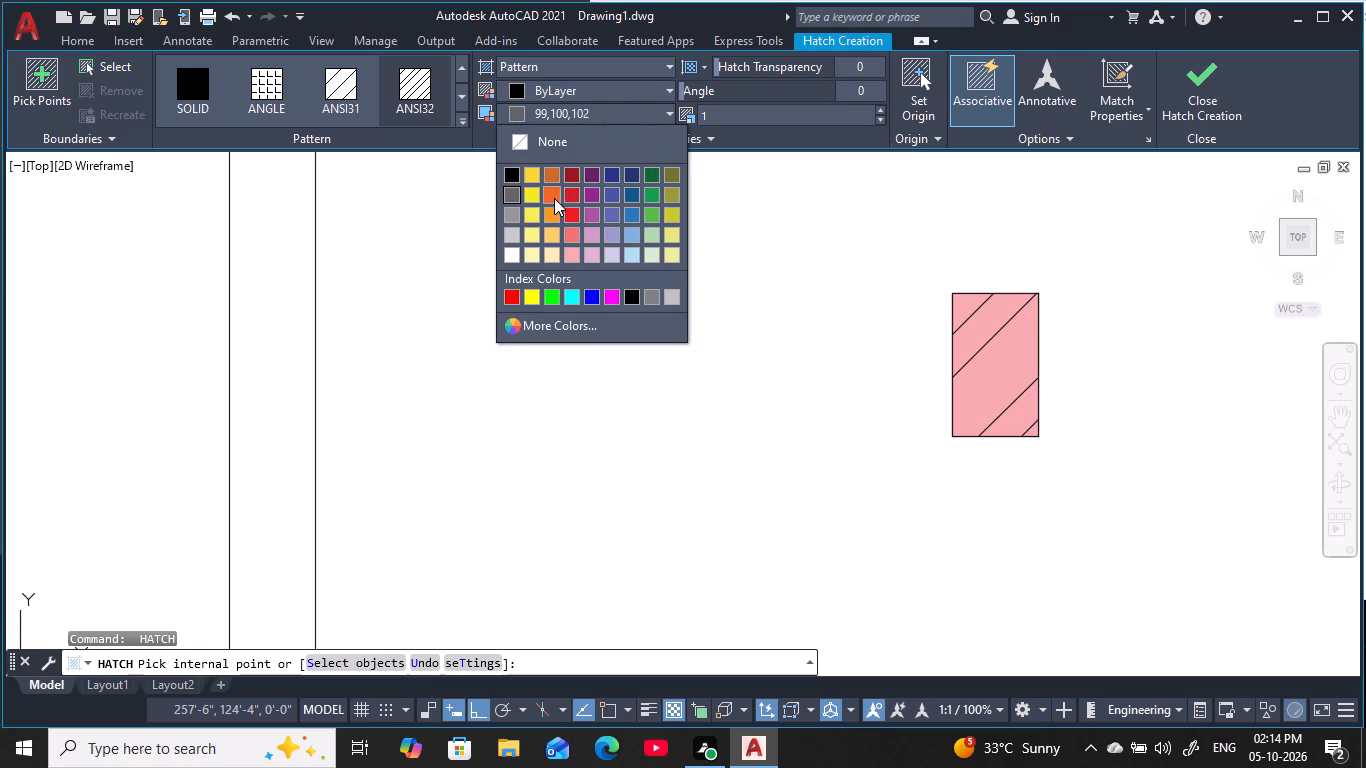
{"action": "left_click", "coordinate": [995, 372]}
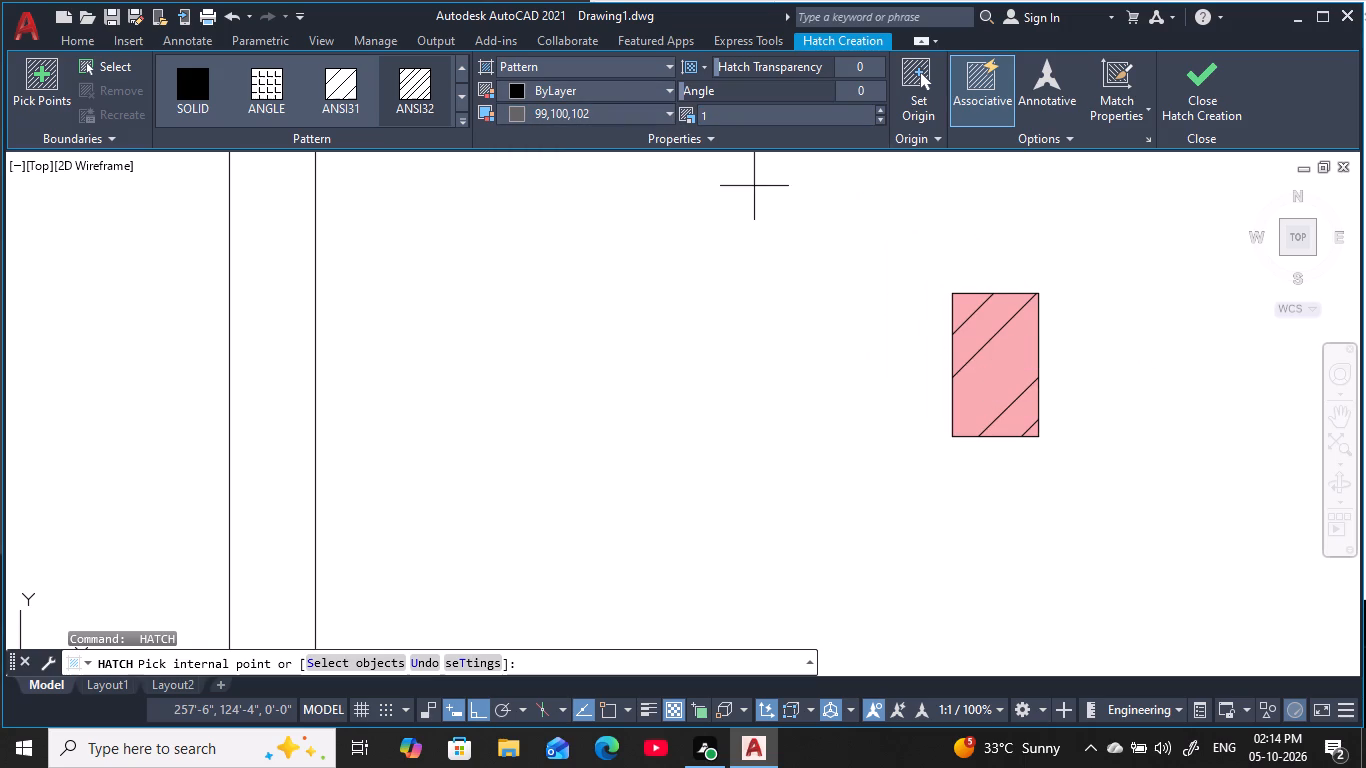
{"action": "left_click", "coordinate": [1006, 377]}
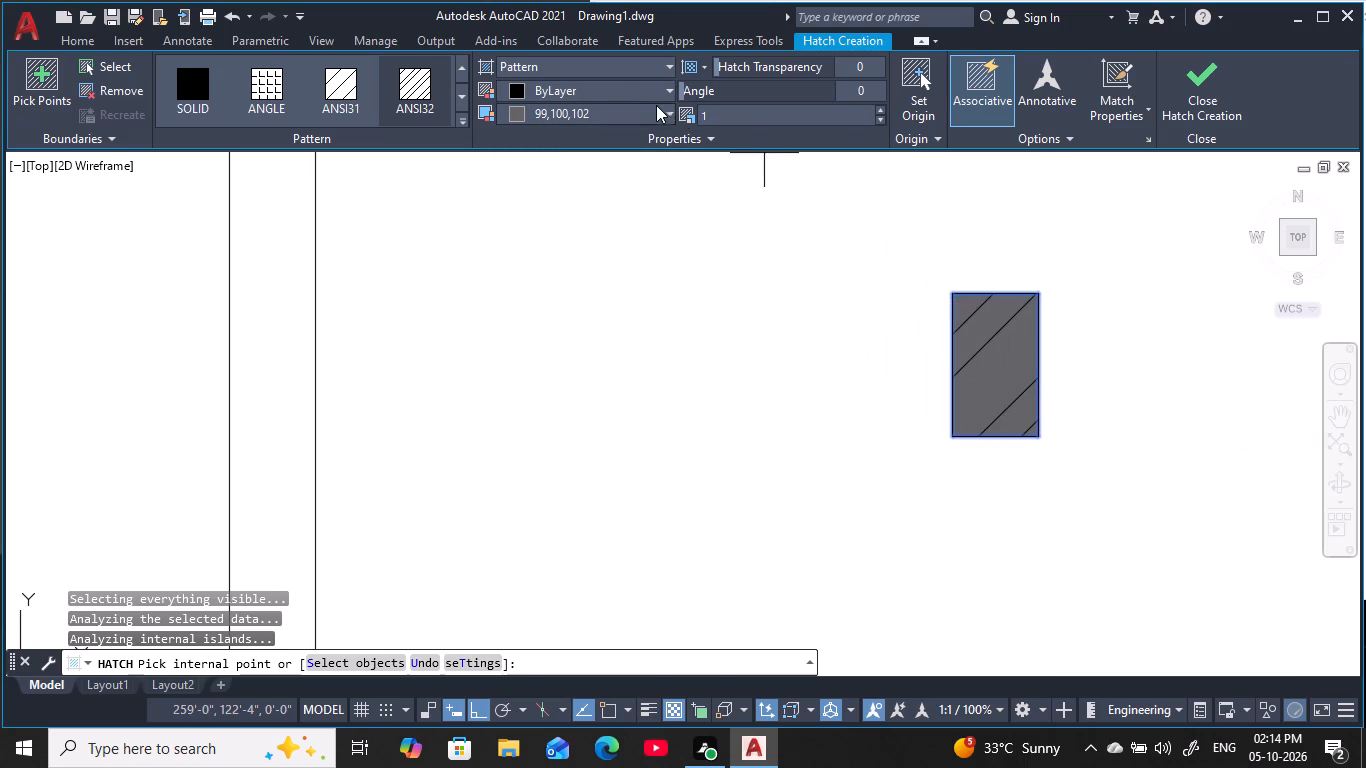
{"action": "left_click", "coordinate": [655, 104]}
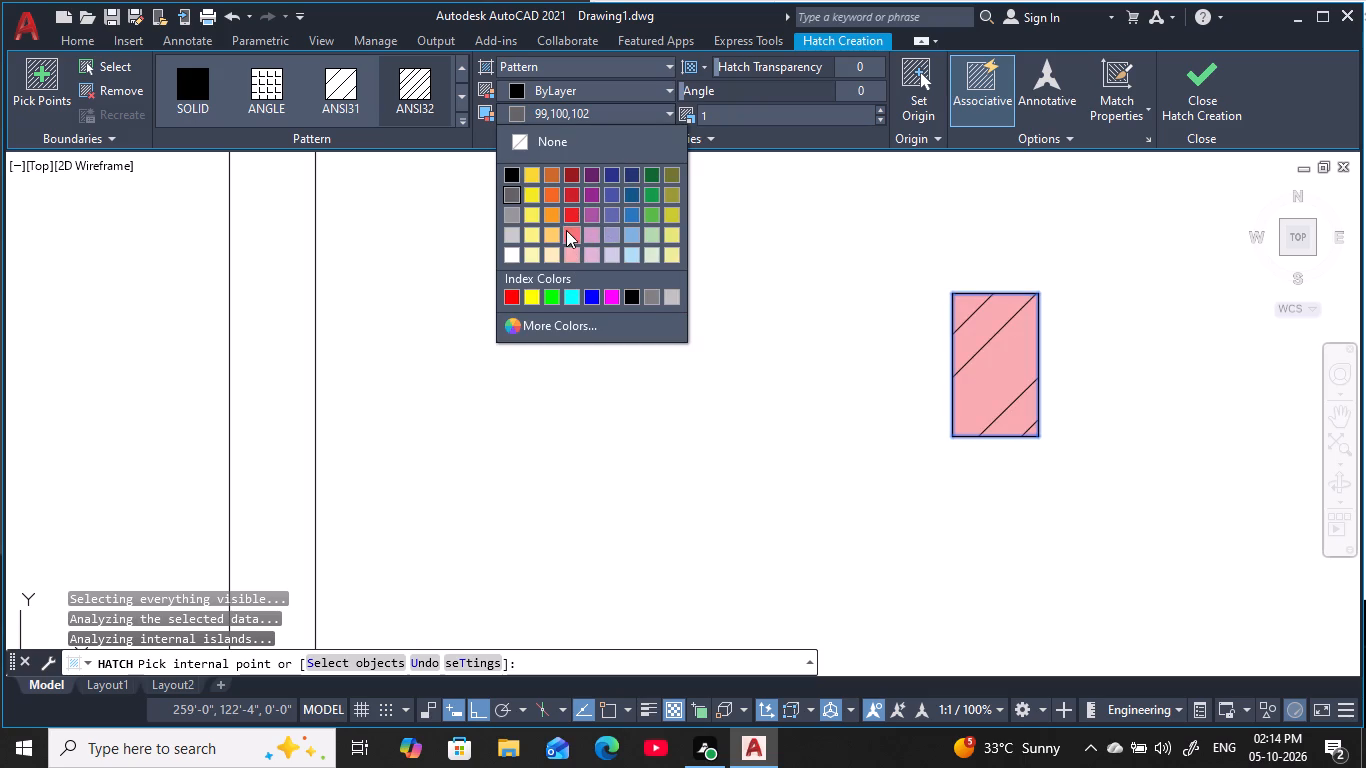
{"action": "left_click", "coordinate": [632, 193]}
{"action": "key", "text": "Escape"}
{"action": "key", "text": "Escape"}
{"action": "key", "text": "Escape"}
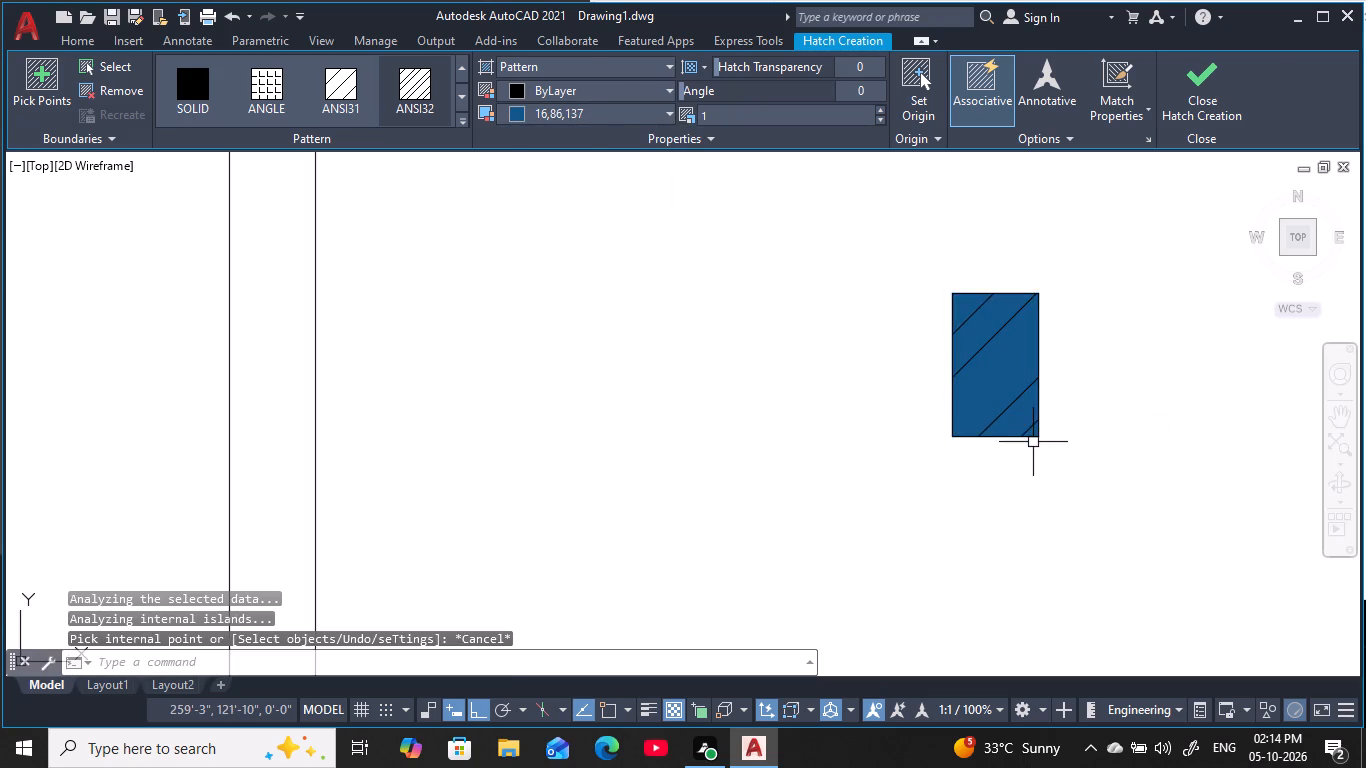
{"action": "scroll", "coordinate": [979, 357], "scroll_direction": "down", "scroll_amount": 1}
{"action": "key", "text": "Escape"}
{"action": "scroll", "coordinate": [978, 357], "scroll_direction": "up", "scroll_amount": 1}
{"action": "key", "text": "Escape"}
{"action": "key", "text": "Escape"}
{"action": "key", "text": "Escape"}
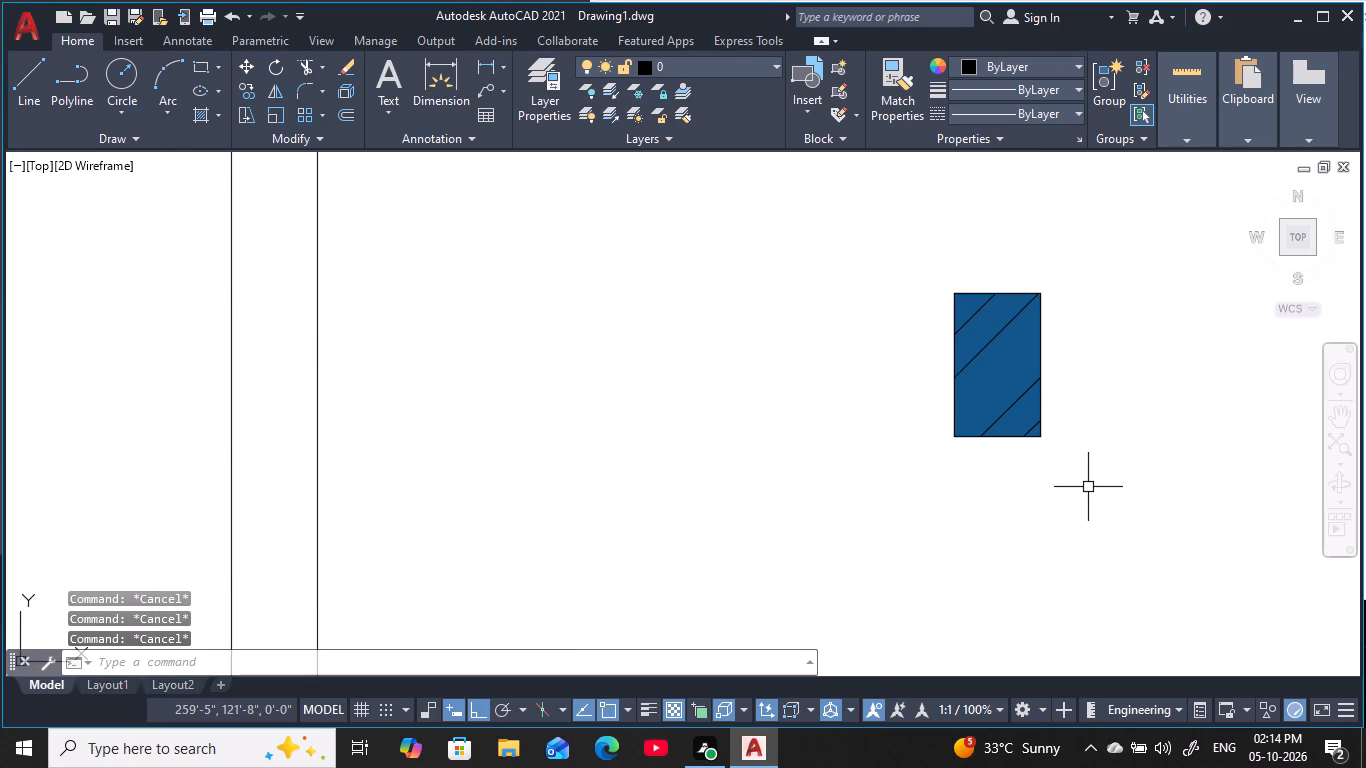
{"action": "key", "text": "Escape"}
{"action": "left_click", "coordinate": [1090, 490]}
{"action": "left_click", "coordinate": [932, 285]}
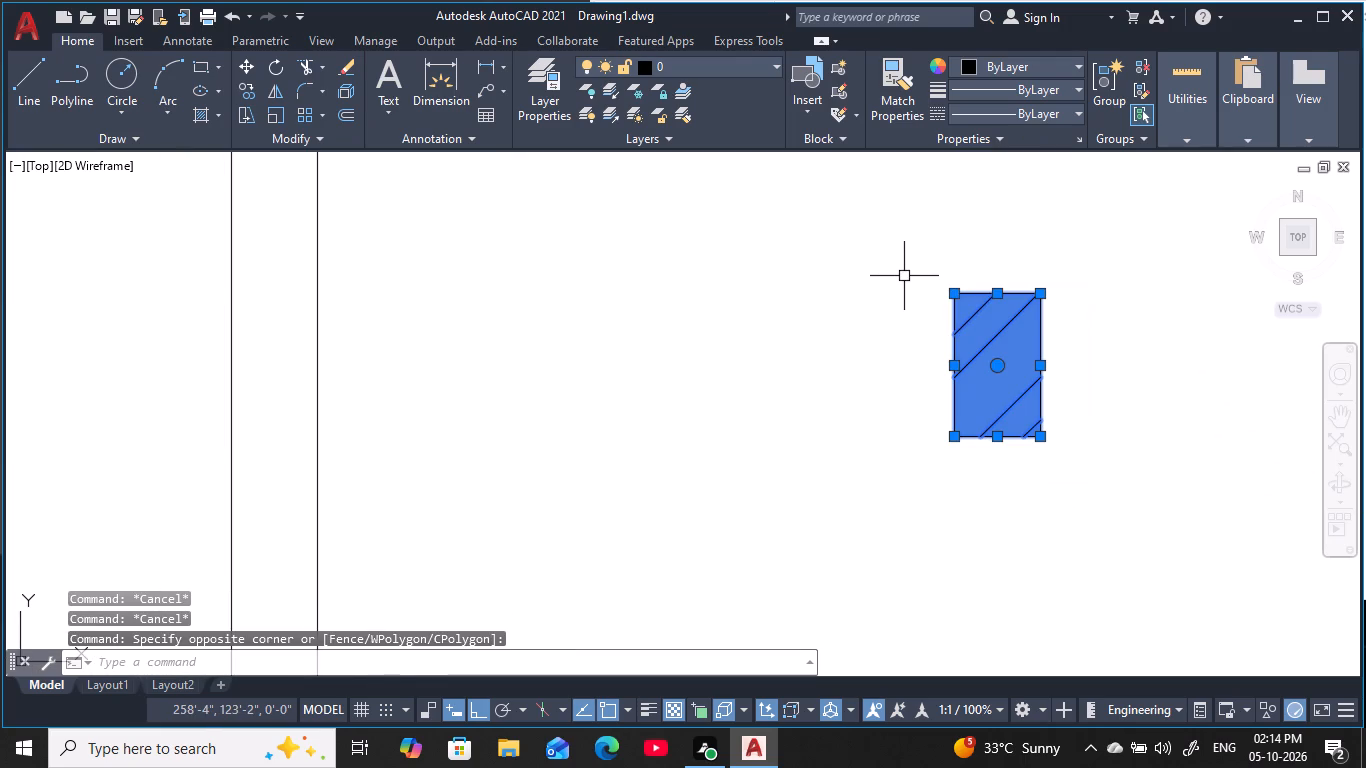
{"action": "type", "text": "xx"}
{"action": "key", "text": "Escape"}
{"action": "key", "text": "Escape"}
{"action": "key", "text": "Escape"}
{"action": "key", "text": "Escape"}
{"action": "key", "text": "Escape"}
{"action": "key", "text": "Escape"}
Copy the hatched column from beside the plan to the upper-right outer corner of the floor plan's walls, aligning their outer corners.
{"action": "left_click_drag", "start_coordinate": [1123, 499], "coordinate": [1103, 490]}
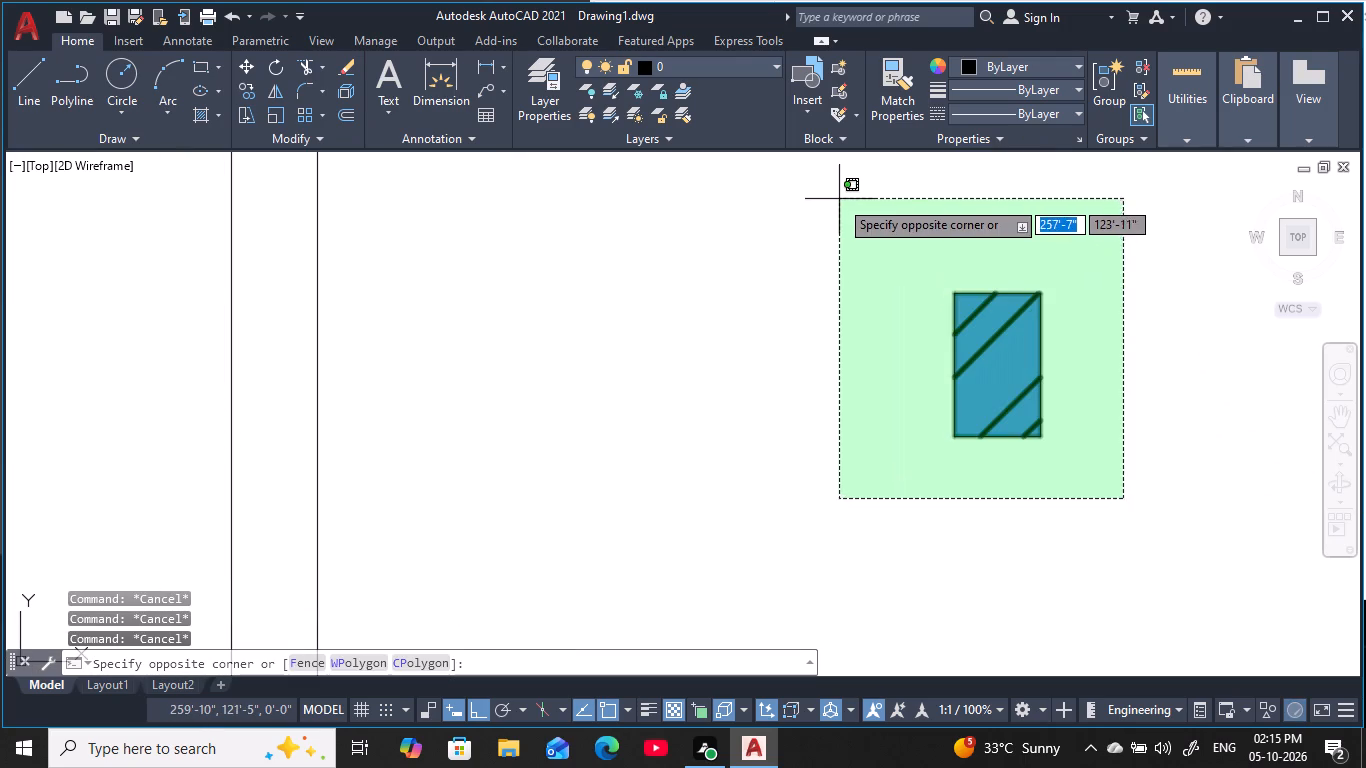
{"action": "left_click", "coordinate": [833, 233]}
{"action": "key", "text": "c"}
{"action": "type", "text": "o"}
{"action": "key", "text": "space"}
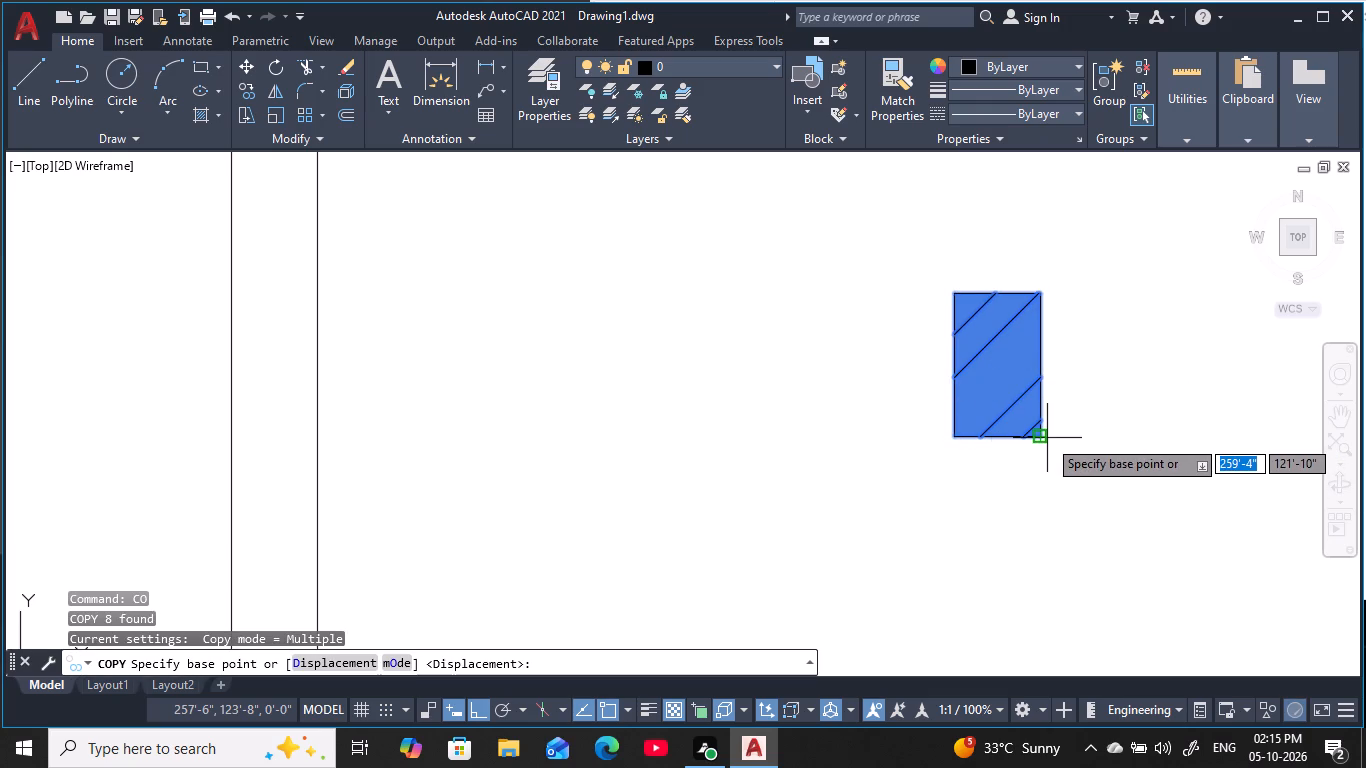
{"action": "left_click", "coordinate": [1040, 299]}
{"action": "key", "text": "F8"}
{"action": "scroll", "coordinate": [743, 185], "scroll_direction": "down", "scroll_amount": 2}
{"action": "middle_click_drag", "start_coordinate": [738, 198], "coordinate": [955, 455]}
{"action": "scroll", "coordinate": [731, 268], "scroll_direction": "down", "scroll_amount": 2}
{"action": "middle_click_drag", "start_coordinate": [722, 292], "coordinate": [708, 478]}
{"action": "middle_click_drag", "start_coordinate": [682, 228], "coordinate": [699, 452]}
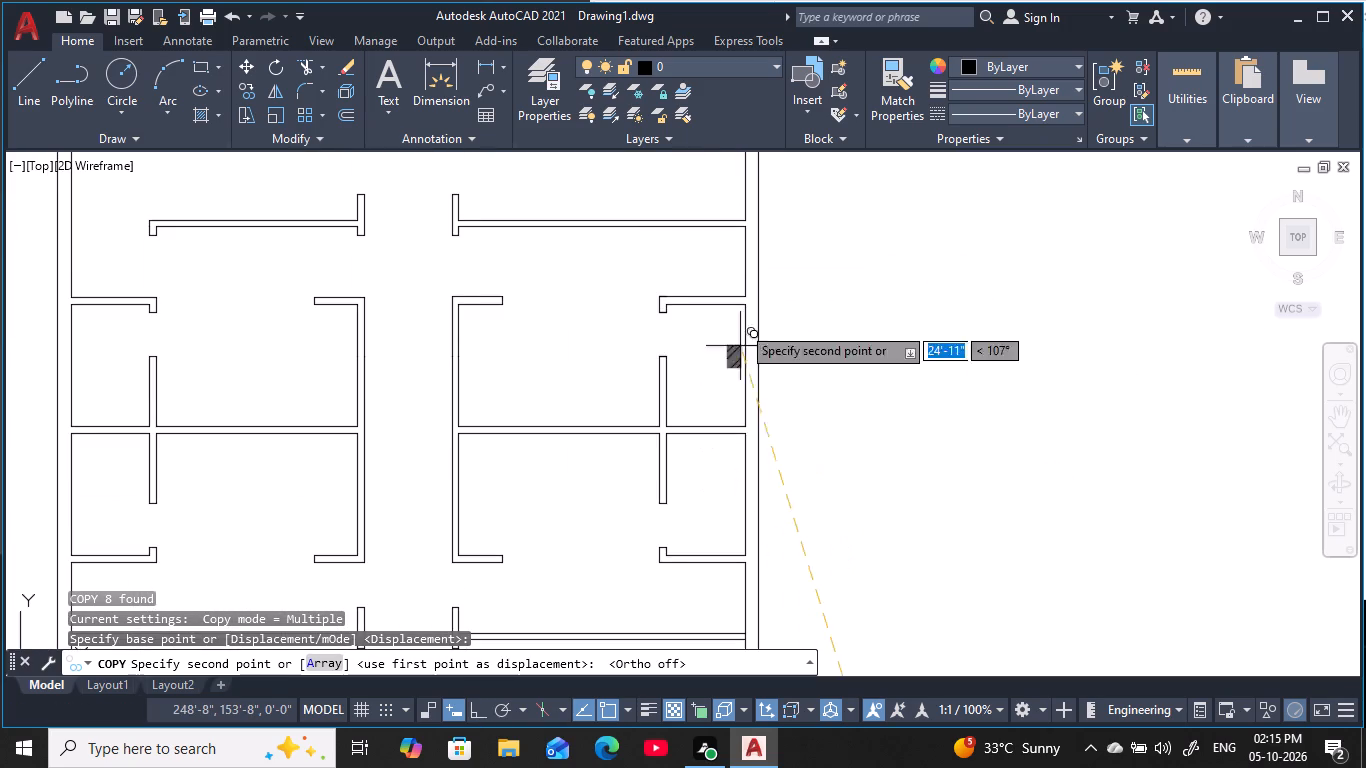
{"action": "middle_click_drag", "start_coordinate": [727, 217], "coordinate": [716, 453]}
{"action": "scroll", "coordinate": [702, 281], "scroll_direction": "up", "scroll_amount": 1}
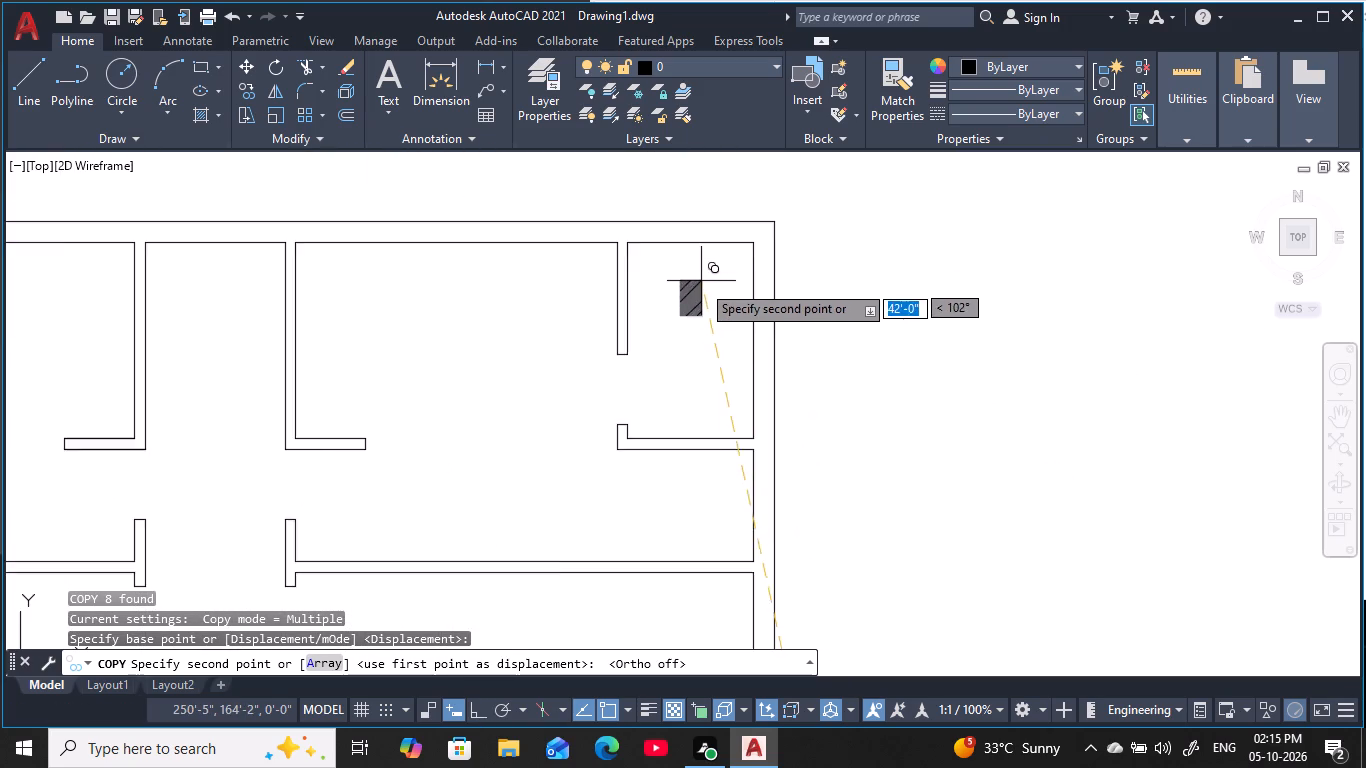
{"action": "scroll", "coordinate": [701, 284], "scroll_direction": "up", "scroll_amount": 2}
{"action": "middle_click_drag", "start_coordinate": [700, 288], "coordinate": [610, 421]}
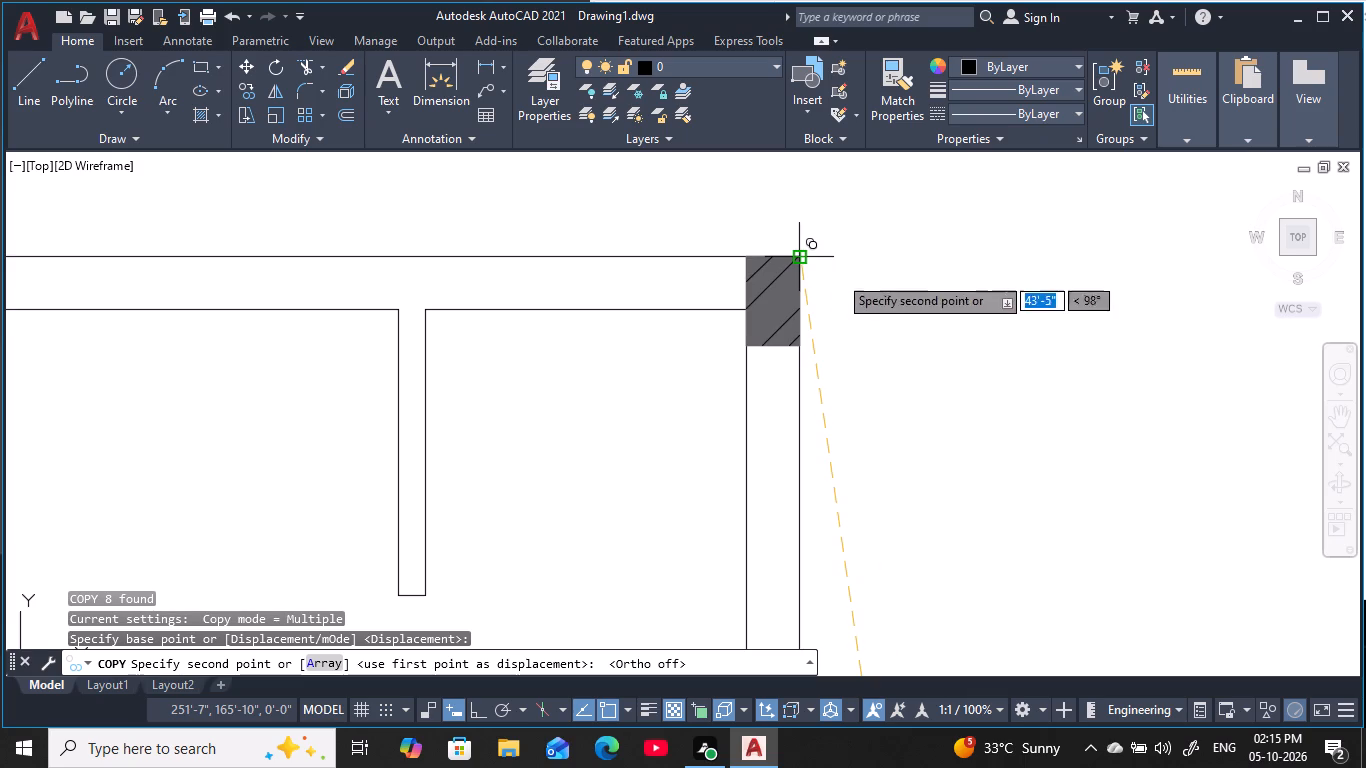
{"action": "scroll", "coordinate": [888, 290], "scroll_direction": "down", "scroll_amount": 4}
{"action": "middle_click_drag", "start_coordinate": [898, 298], "coordinate": [482, 143]}
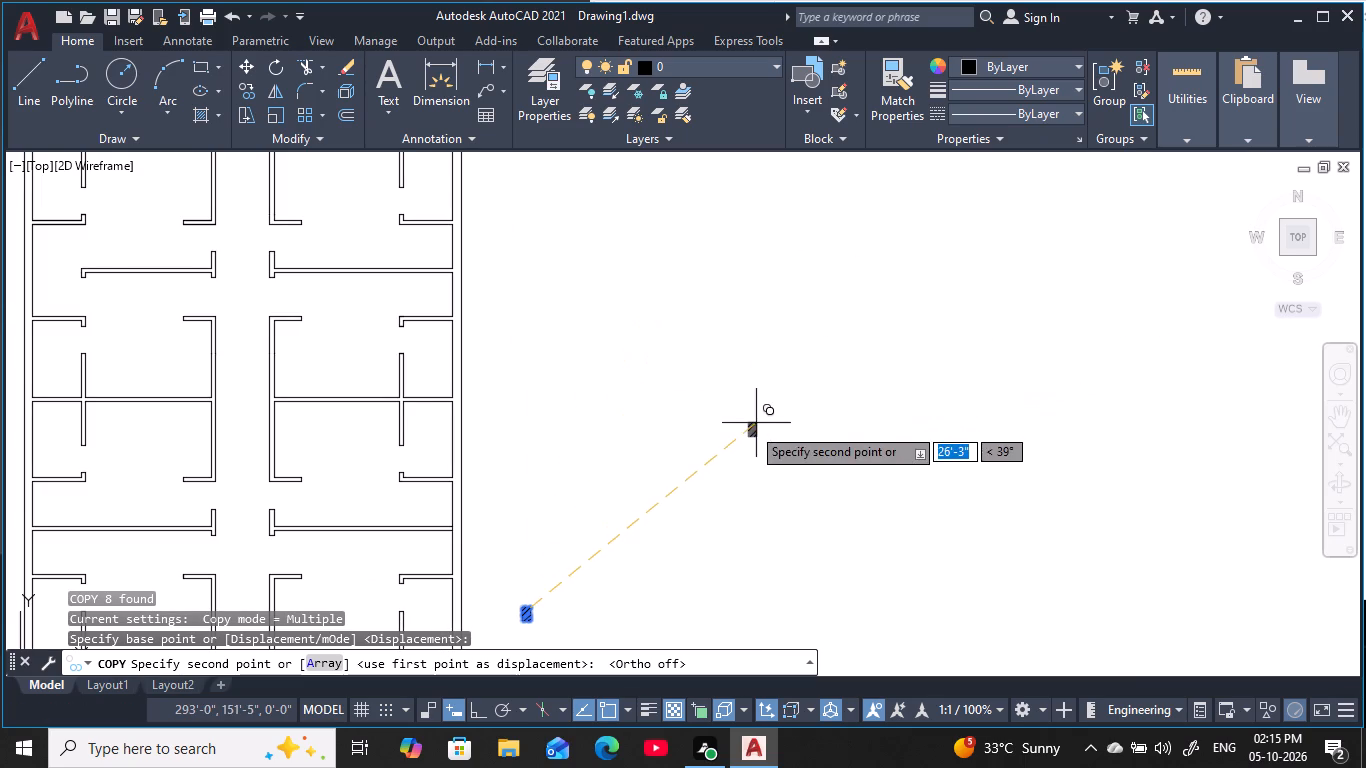
{"action": "middle_click_drag", "start_coordinate": [748, 429], "coordinate": [896, 652]}
{"action": "scroll", "coordinate": [590, 377], "scroll_direction": "up", "scroll_amount": 4}
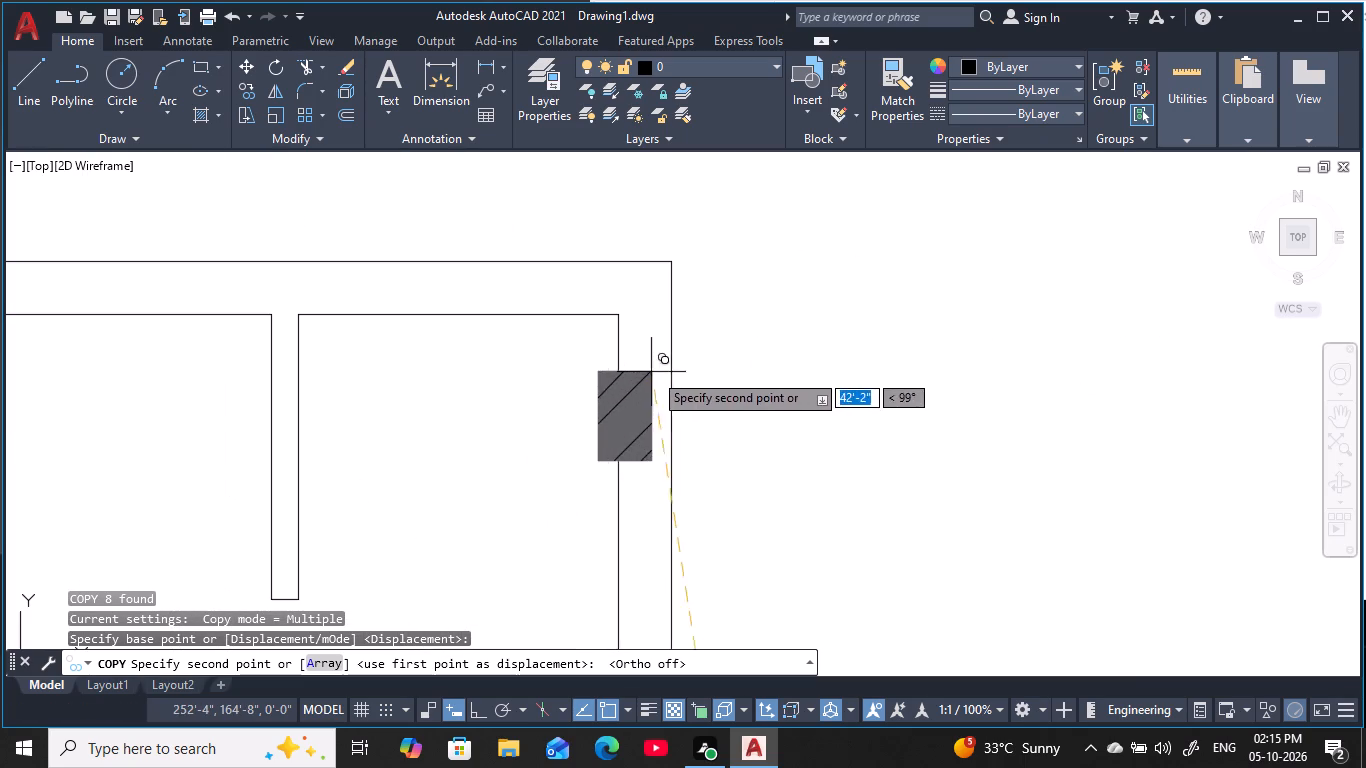
{"action": "left_click", "coordinate": [672, 267]}
{"action": "key", "text": "Escape"}
{"action": "key", "text": "Escape"}
{"action": "key", "text": "Escape"}
Copy the corner column along the top outer wall to its junction with the corridor's right wall, flush with the outer face.
{"action": "middle_click_drag", "start_coordinate": [728, 358], "coordinate": [1000, 307]}
{"action": "scroll", "coordinate": [1087, 285], "scroll_direction": "down", "scroll_amount": 3}
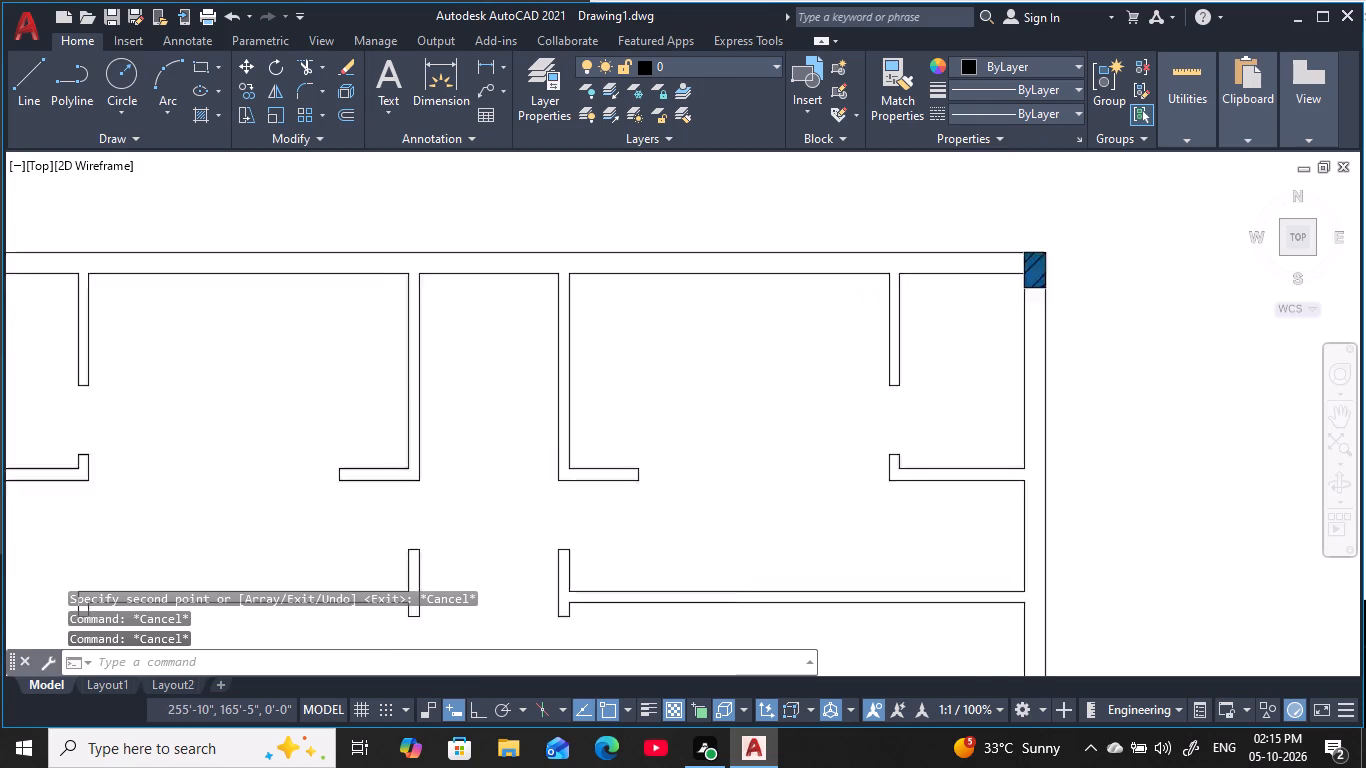
{"action": "middle_click_drag", "start_coordinate": [1109, 289], "coordinate": [1087, 312]}
{"action": "key", "text": "Escape"}
{"action": "key", "text": "Escape"}
{"action": "key", "text": "Escape"}
{"action": "middle_click_drag", "start_coordinate": [1018, 314], "coordinate": [1061, 225]}
{"action": "key", "text": "Escape"}
{"action": "middle_click_drag", "start_coordinate": [1033, 250], "coordinate": [978, 325]}
{"action": "scroll", "coordinate": [982, 314], "scroll_direction": "up", "scroll_amount": 1}
{"action": "key", "text": "Escape"}
{"action": "key", "text": "Escape"}
{"action": "scroll", "coordinate": [1018, 291], "scroll_direction": "up", "scroll_amount": 1}
{"action": "middle_click_drag", "start_coordinate": [1018, 291], "coordinate": [965, 350]}
{"action": "key", "text": "Escape"}
{"action": "key", "text": "Escape"}
{"action": "key", "text": "Escape"}
{"action": "left_click_drag", "start_coordinate": [998, 228], "coordinate": [997, 264]}
{"action": "left_click", "coordinate": [1095, 391]}
{"action": "type", "text": "co"}
{"action": "key", "text": "space"}
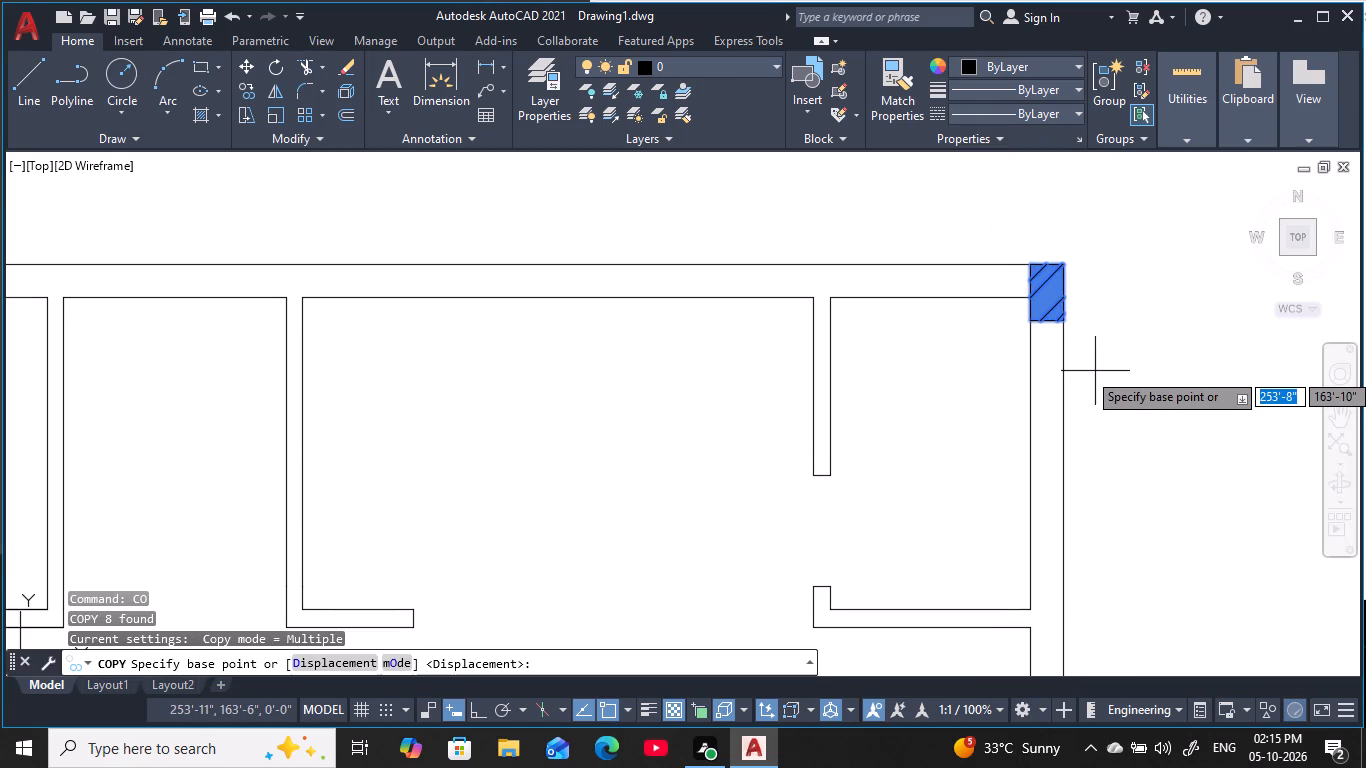
{"action": "left_click", "coordinate": [1035, 267]}
{"action": "middle_click_drag", "start_coordinate": [837, 340], "coordinate": [1097, 347]}
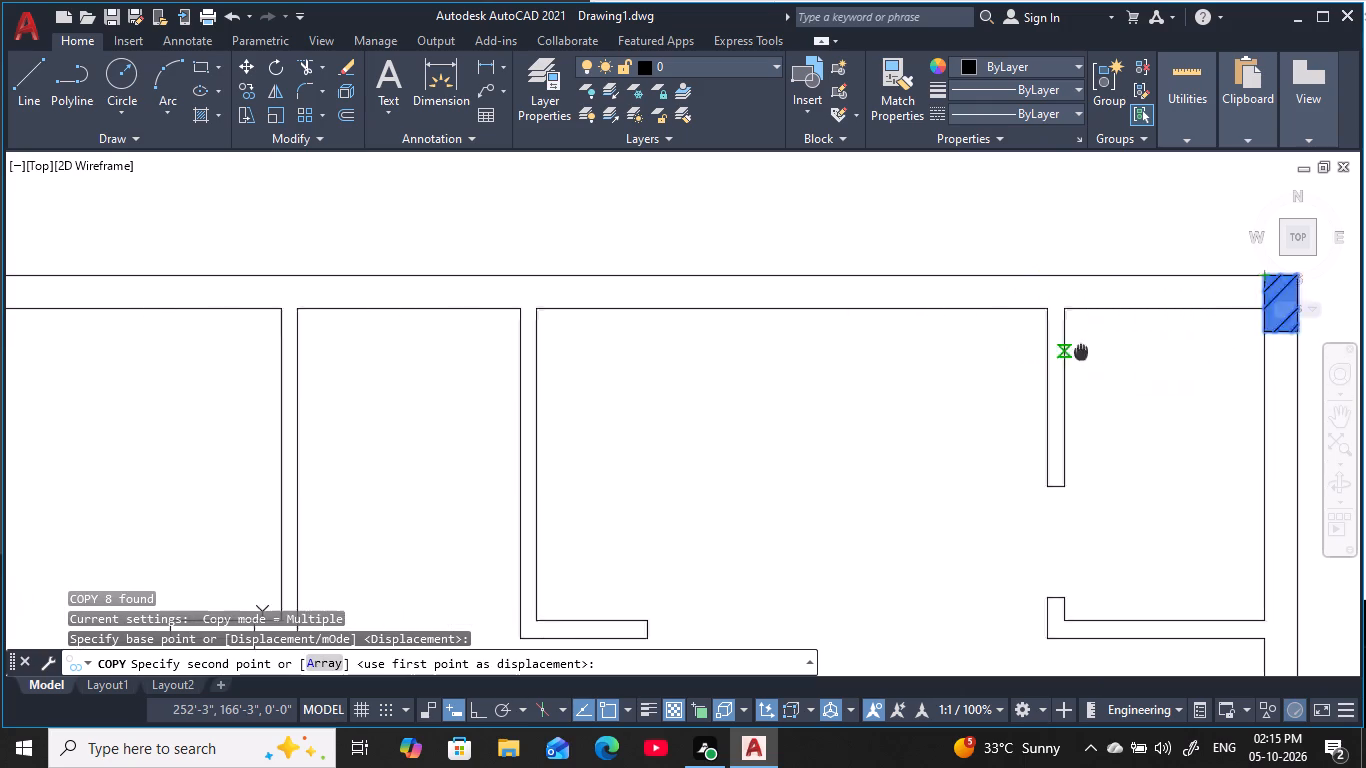
{"action": "middle_click_drag", "start_coordinate": [1097, 347], "coordinate": [1174, 321]}
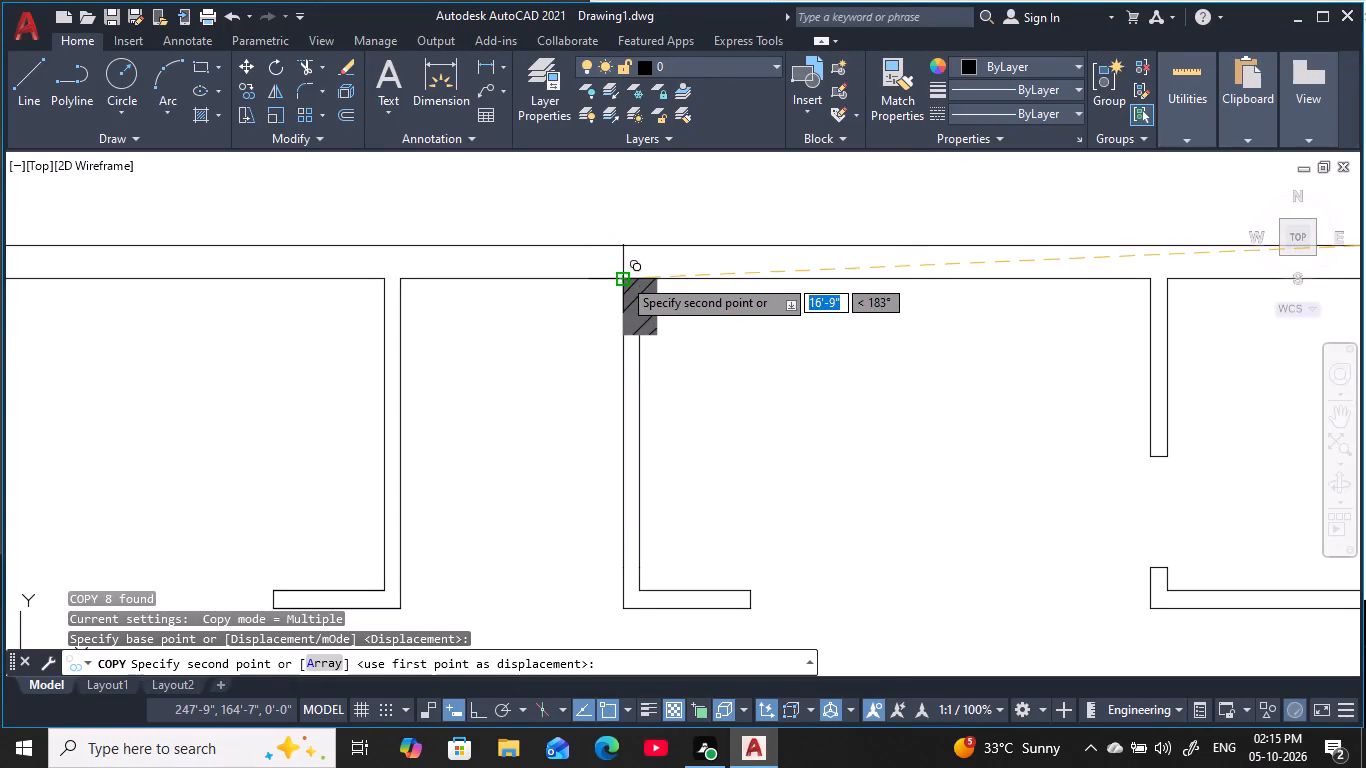
{"action": "scroll", "coordinate": [620, 267], "scroll_direction": "up", "scroll_amount": 4}
{"action": "middle_click_drag", "start_coordinate": [621, 286], "coordinate": [624, 318]}
{"action": "scroll", "coordinate": [633, 316], "scroll_direction": "down", "scroll_amount": 2}
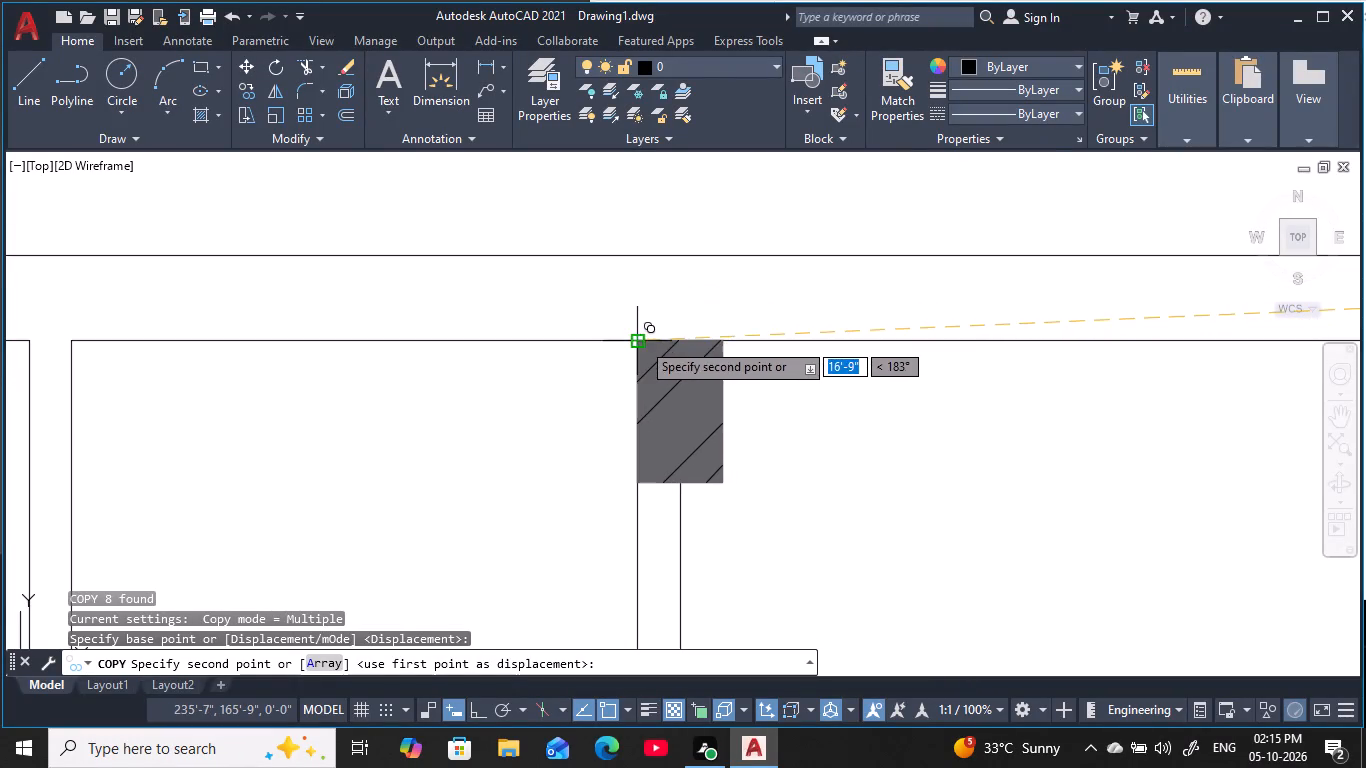
{"action": "left_click", "coordinate": [633, 253]}
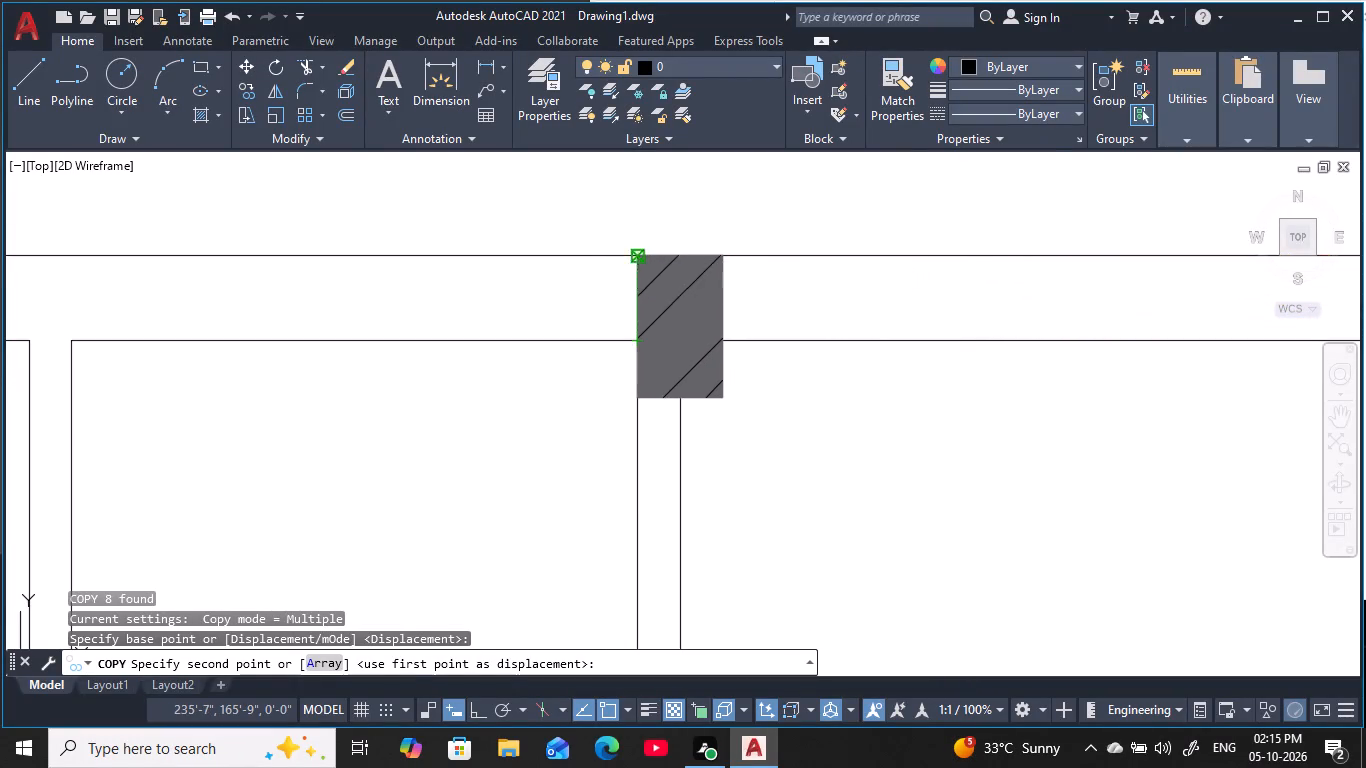
{"action": "scroll", "coordinate": [692, 339], "scroll_direction": "down", "scroll_amount": 2}
{"action": "middle_click_drag", "start_coordinate": [708, 356], "coordinate": [914, 342]}
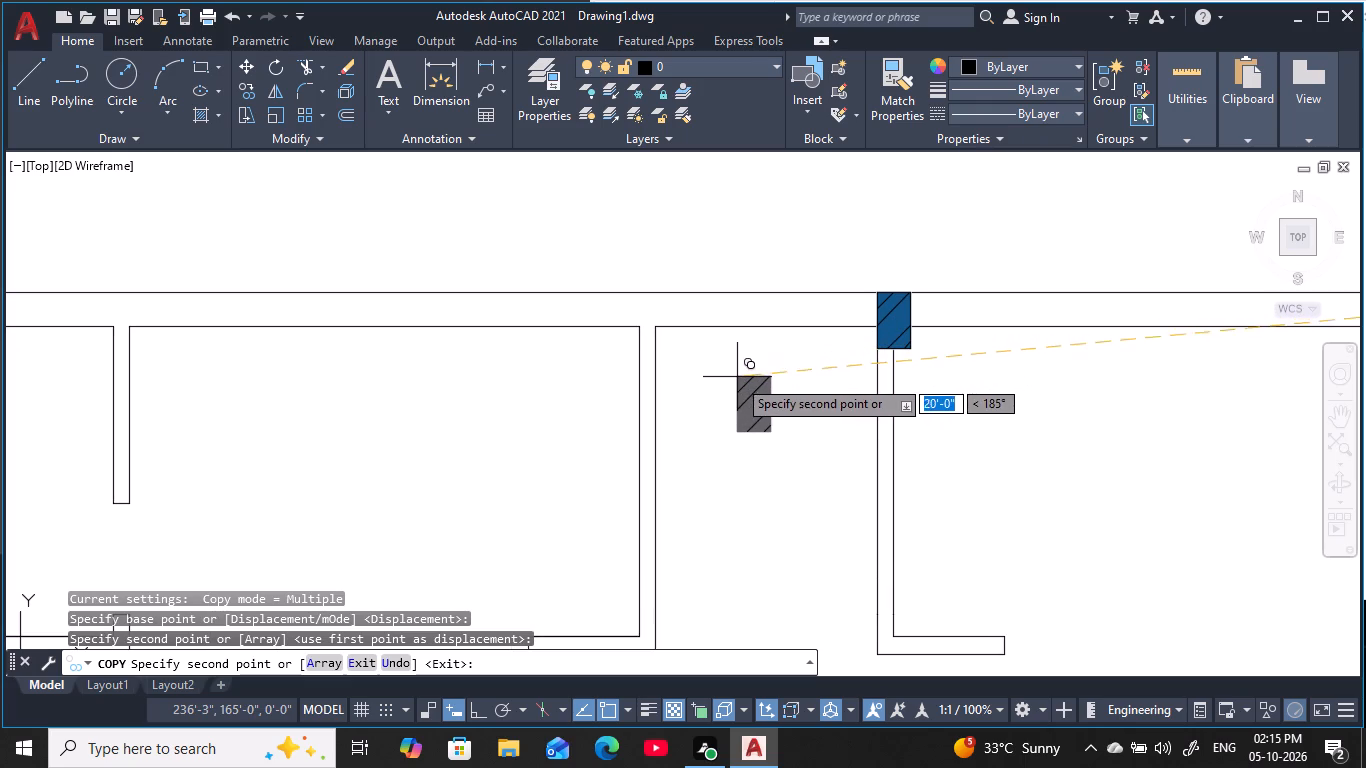
{"action": "key", "text": "Escape"}
{"action": "key", "text": "Escape"}
{"action": "key", "text": "Escape"}
{"action": "key", "text": "Escape"}
{"action": "key", "text": "Escape"}
{"action": "key", "text": "Escape"}
{"action": "key", "text": "Escape"}
{"action": "key", "text": "Escape"}
{"action": "key", "text": "Escape"}
{"action": "key", "text": "Escape"}
{"action": "key", "text": "Escape"}
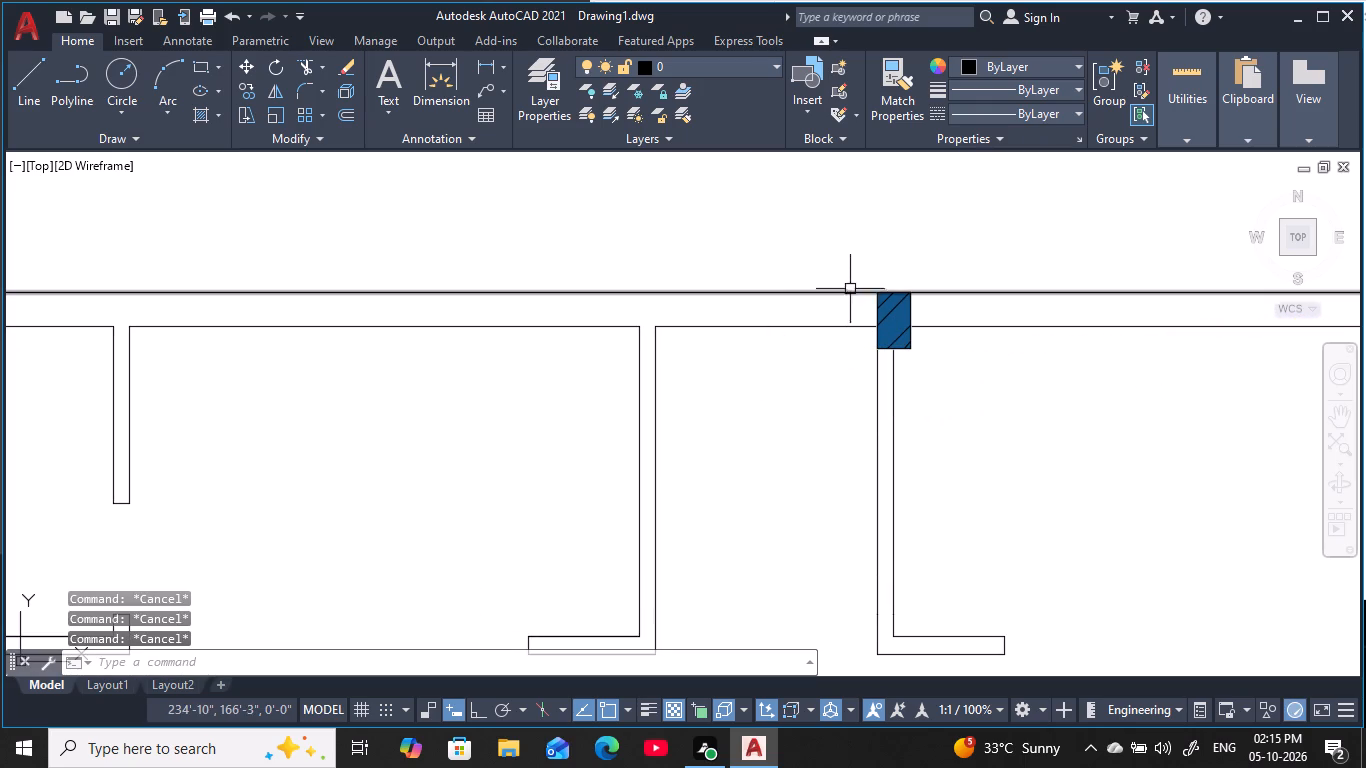
Copy the column at the corridor's right wall to the junction of the top outer wall and the corridor's left wall.
{"action": "left_click", "coordinate": [866, 259]}
{"action": "left_click", "coordinate": [993, 431]}
{"action": "type", "text": "co"}
{"action": "key", "text": "space"}
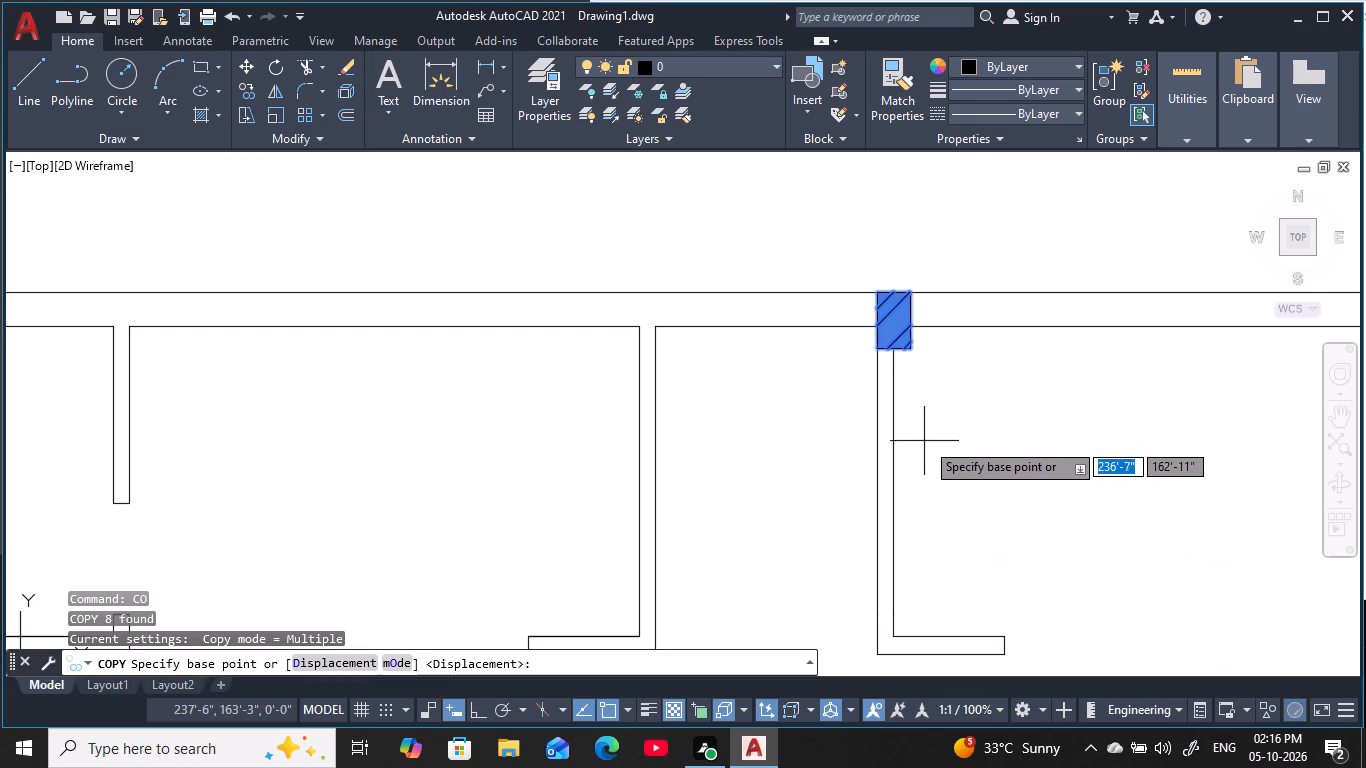
{"action": "left_click", "coordinate": [915, 296]}
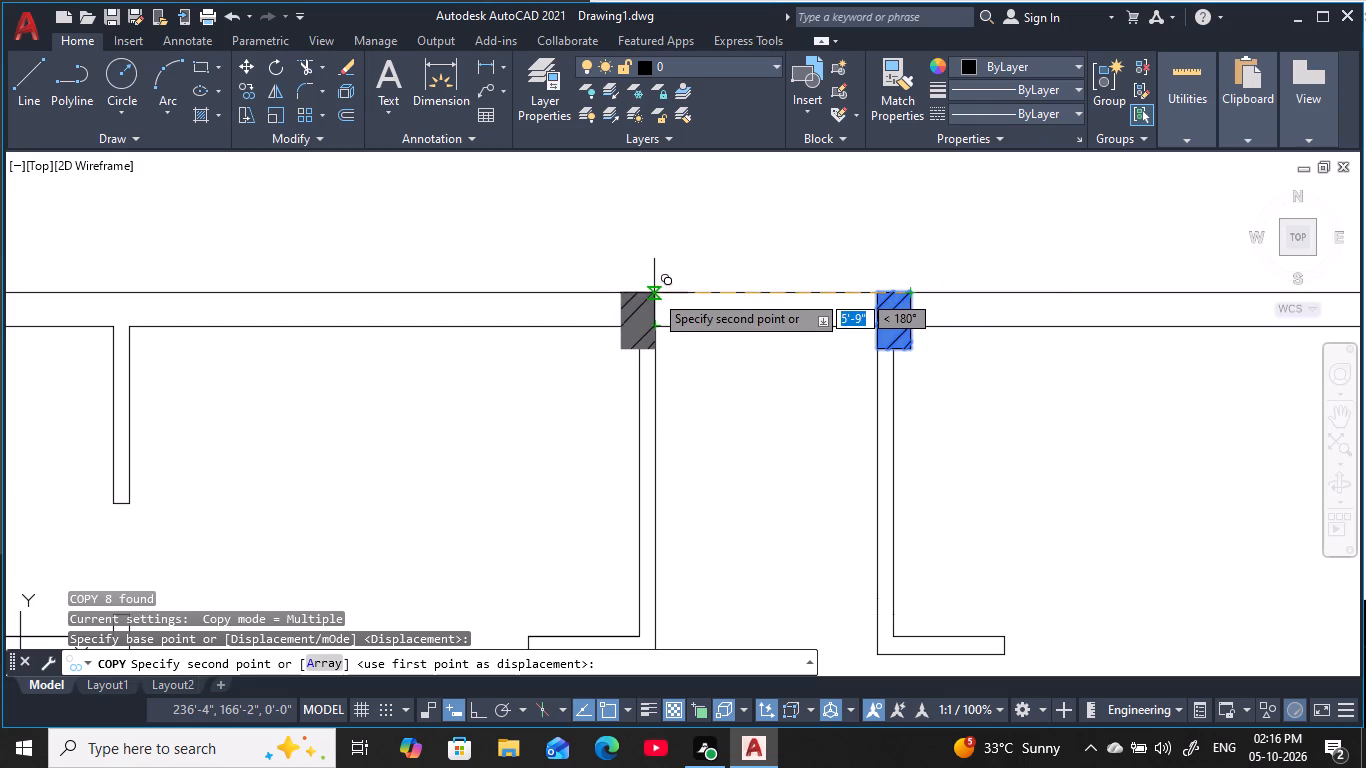
{"action": "left_click", "coordinate": [654, 291]}
{"action": "middle_click_drag", "start_coordinate": [515, 385], "coordinate": [560, 395]}
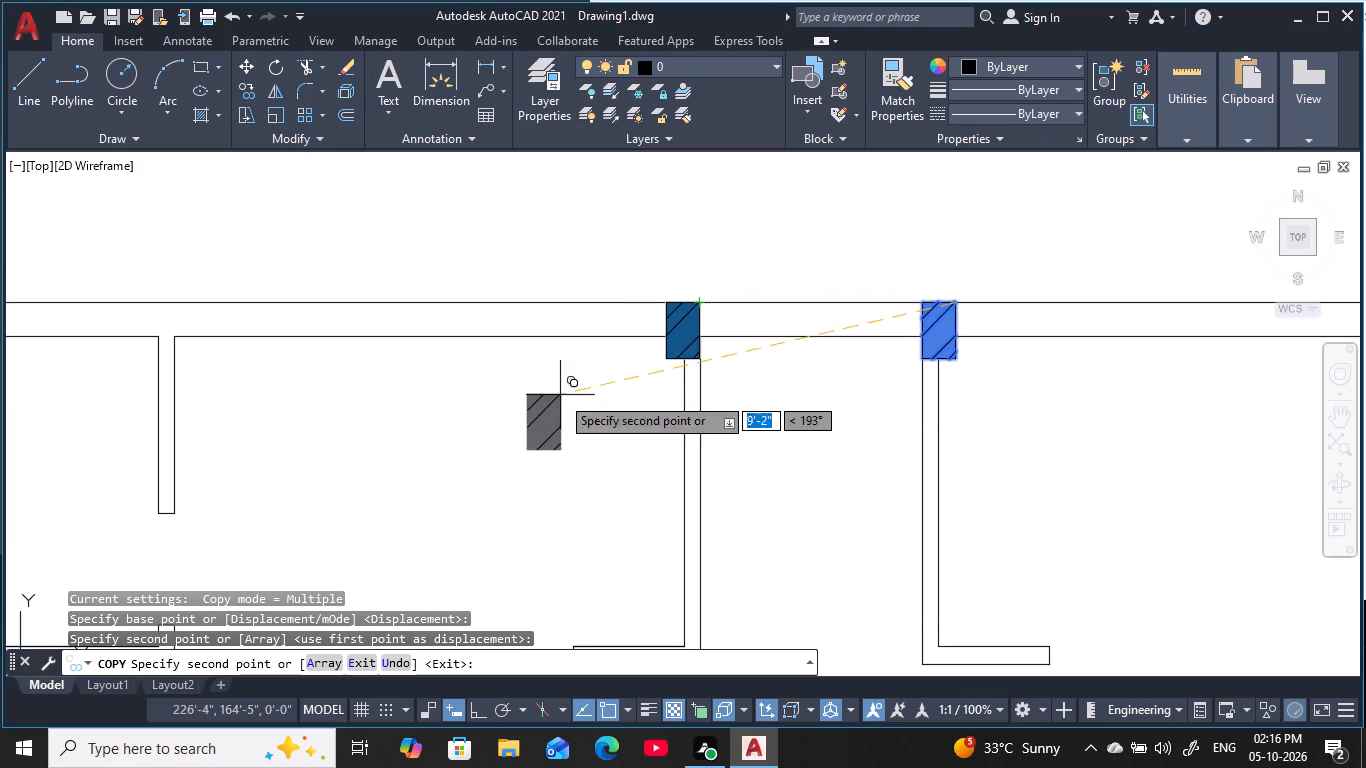
{"action": "key", "text": "Escape"}
{"action": "key", "text": "Escape"}
{"action": "key", "text": "Escape"}
{"action": "key", "text": "Escape"}
{"action": "key", "text": "Escape"}
{"action": "key", "text": "Escape"}
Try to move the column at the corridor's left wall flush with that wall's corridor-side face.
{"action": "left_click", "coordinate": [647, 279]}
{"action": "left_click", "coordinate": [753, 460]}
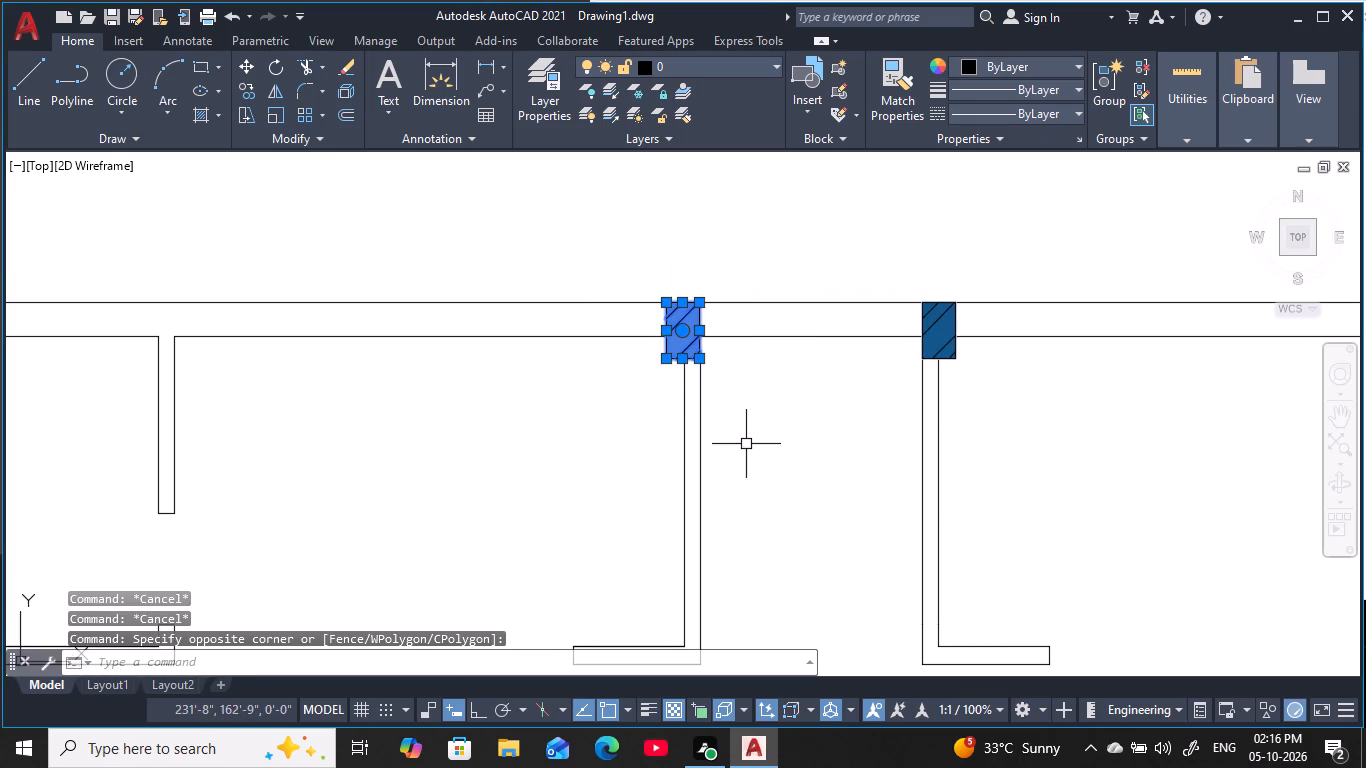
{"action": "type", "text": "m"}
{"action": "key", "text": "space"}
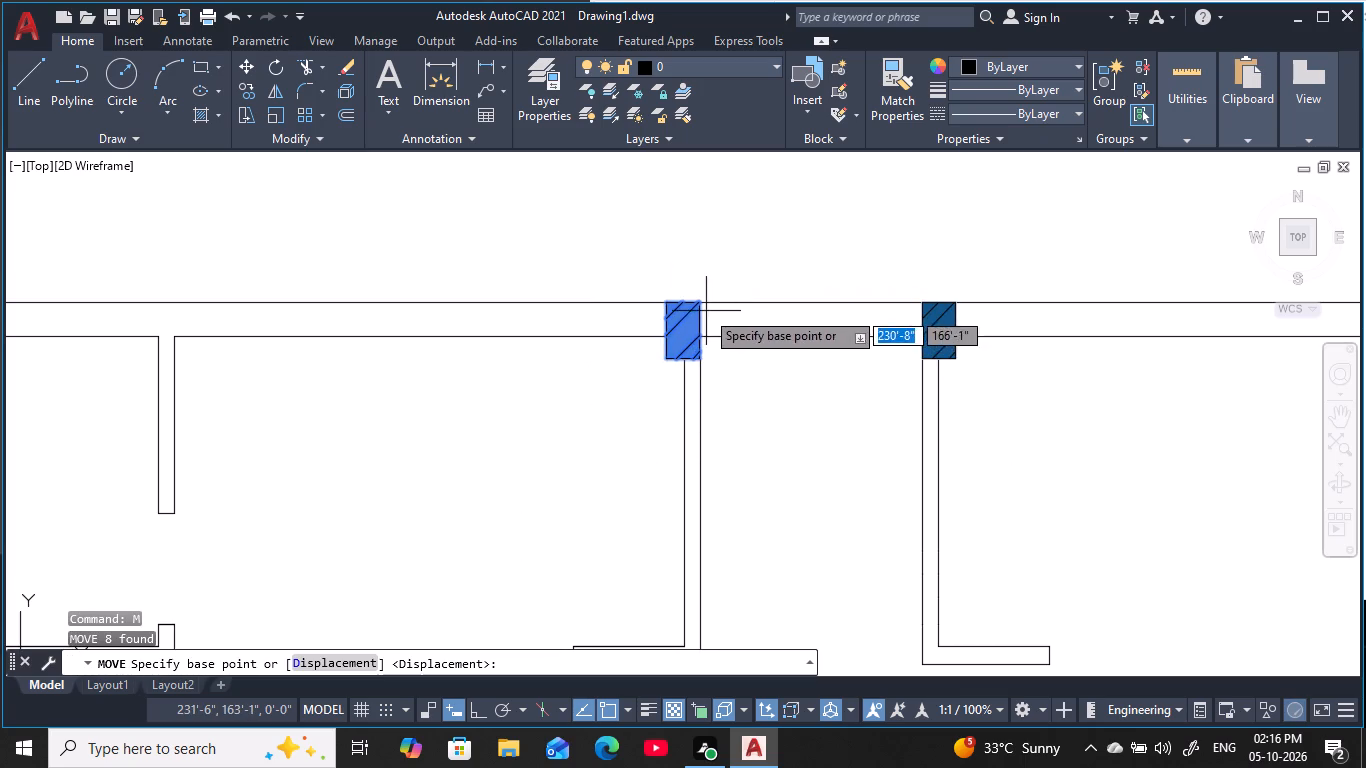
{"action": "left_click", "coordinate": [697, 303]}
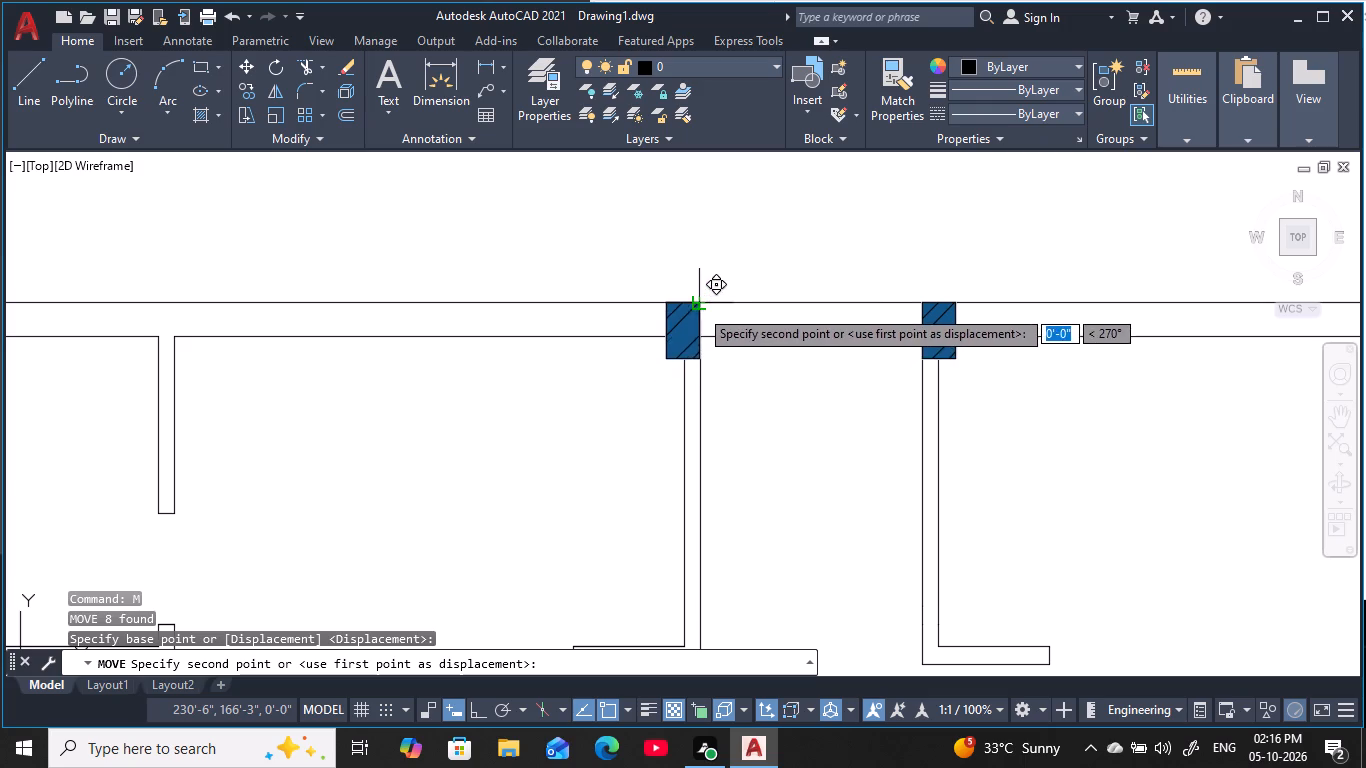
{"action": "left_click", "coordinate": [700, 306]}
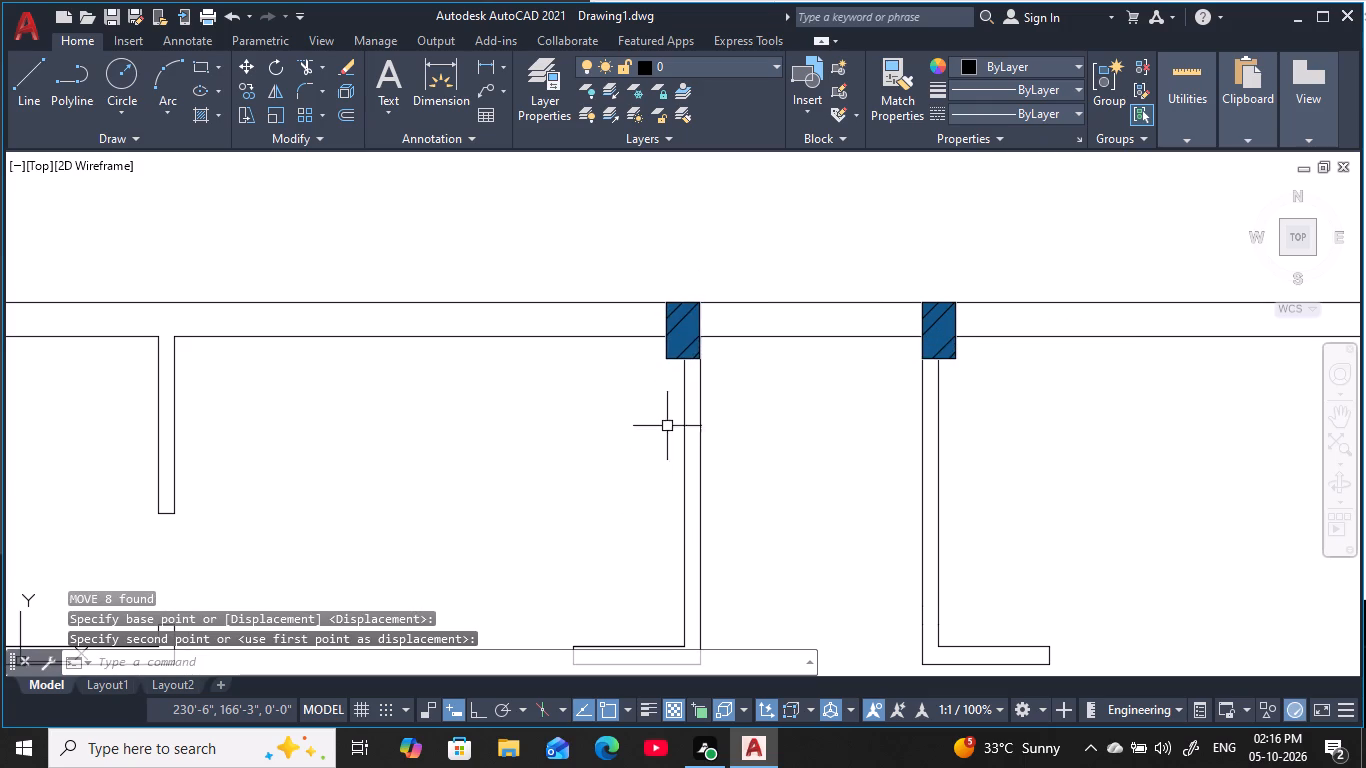
Move the column at the corridor's left wall by its upper-right corner, aligning it with the wall's corridor-side face.
{"action": "scroll", "coordinate": [714, 359], "scroll_direction": "up", "scroll_amount": 3}
{"action": "middle_click_drag", "start_coordinate": [716, 370], "coordinate": [812, 488]}
{"action": "key", "text": "Escape"}
{"action": "key", "text": "Escape"}
{"action": "key", "text": "Escape"}
{"action": "key", "text": "Escape"}
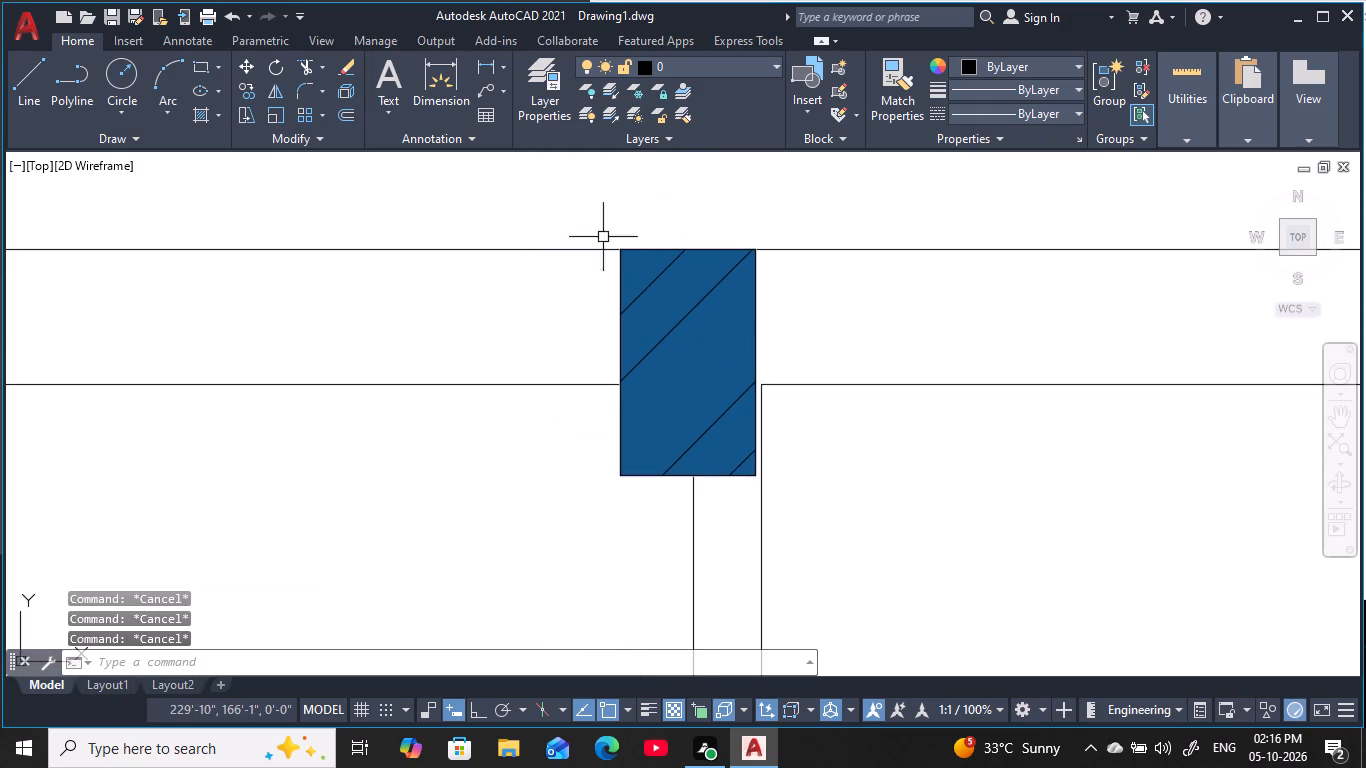
{"action": "key", "text": "Escape"}
{"action": "left_click_drag", "start_coordinate": [570, 212], "coordinate": [570, 222]}
{"action": "left_click", "coordinate": [802, 582]}
{"action": "type", "text": "m"}
{"action": "key", "text": "space"}
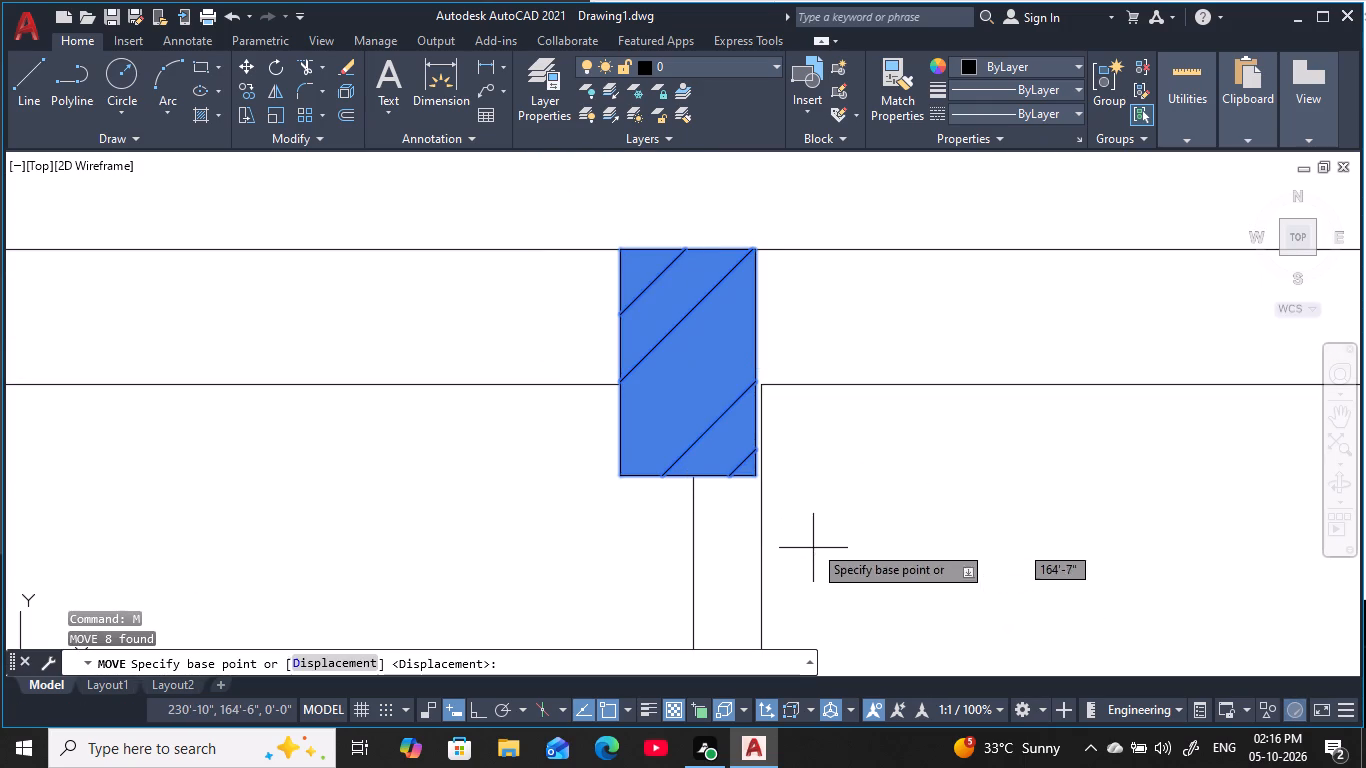
{"action": "left_click", "coordinate": [754, 244]}
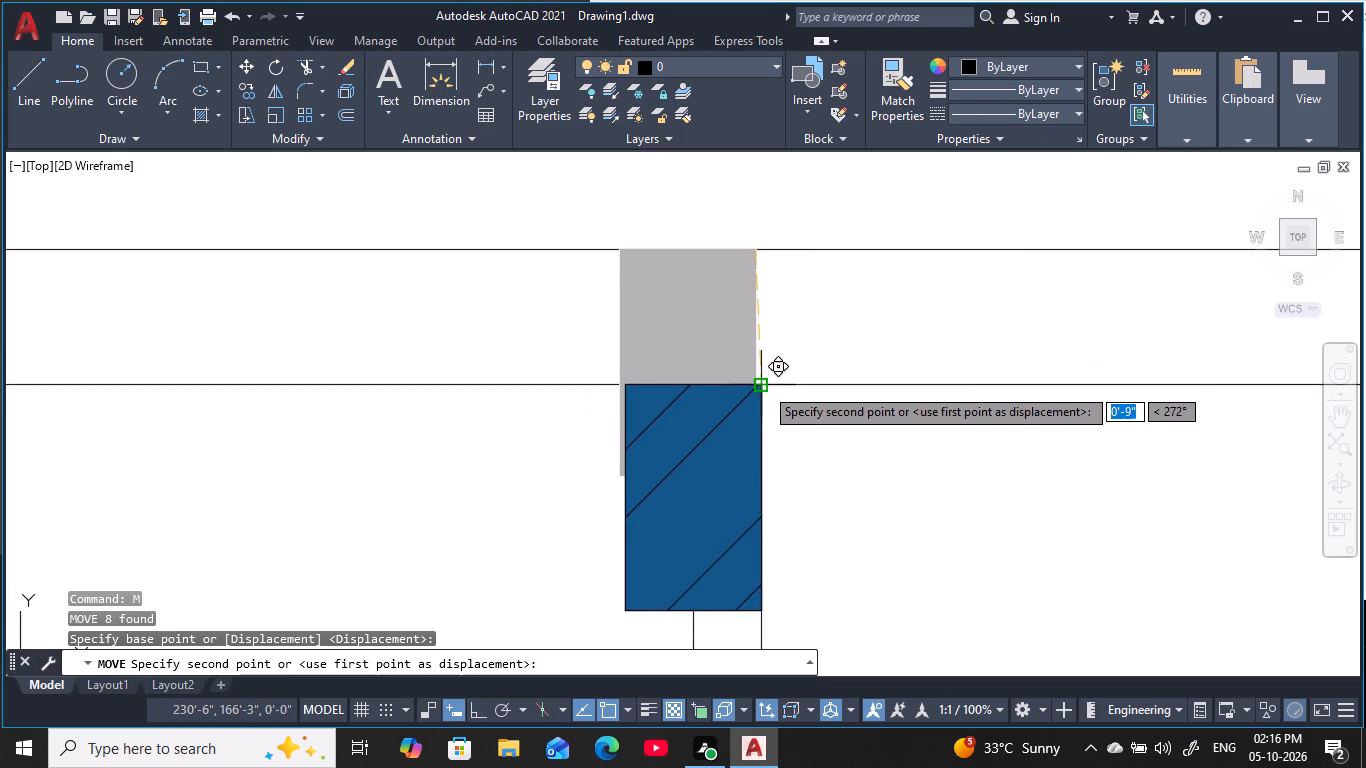
{"action": "left_click", "coordinate": [765, 254]}
{"action": "scroll", "coordinate": [797, 465], "scroll_direction": "down", "scroll_amount": 2}
{"action": "middle_click_drag", "start_coordinate": [811, 461], "coordinate": [824, 456]}
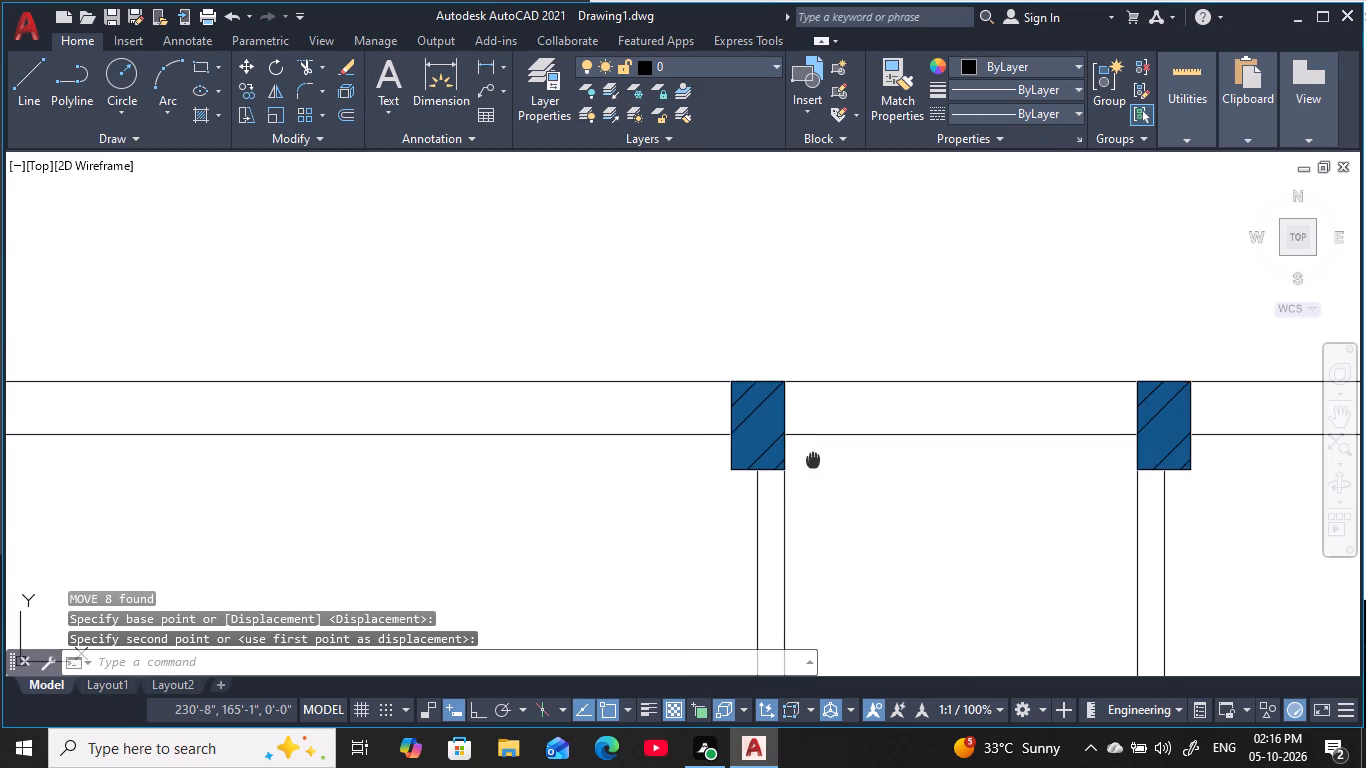
{"action": "middle_click_drag", "start_coordinate": [824, 456], "coordinate": [1012, 378]}
{"action": "key", "text": "Escape"}
{"action": "key", "text": "Escape"}
{"action": "key", "text": "Escape"}
{"action": "key", "text": "Escape"}
{"action": "key", "text": "Escape"}
{"action": "key", "text": "Escape"}
{"action": "key", "text": "Escape"}
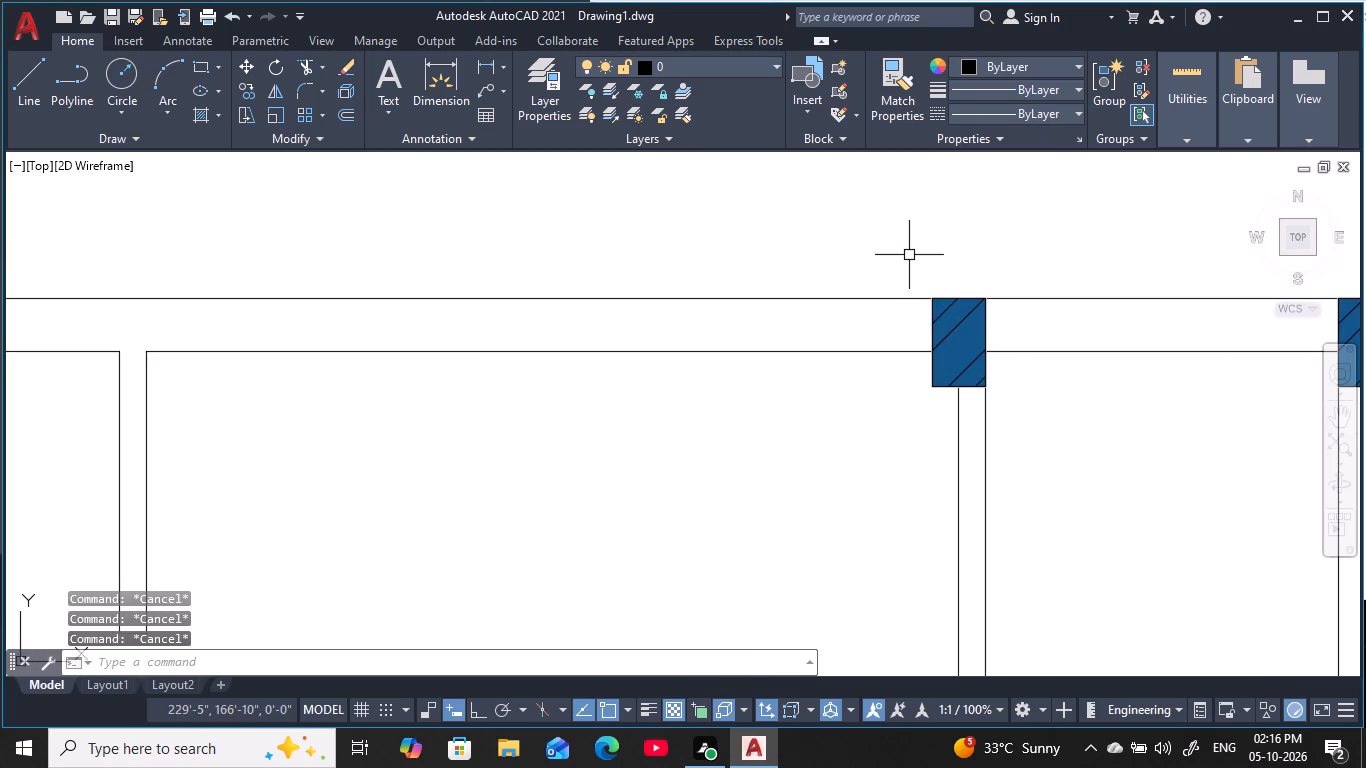
{"action": "key", "text": "Escape"}
{"action": "key", "text": "Escape"}
{"action": "key", "text": "Escape"}
{"action": "key", "text": "Escape"}
{"action": "key", "text": "Escape"}
{"action": "key", "text": "Escape"}
{"action": "key", "text": "Escape"}
Copy the column at the corridor's left wall to the plan's upper-left outer corner, matching the upper-left corners.
{"action": "left_click", "coordinate": [910, 253]}
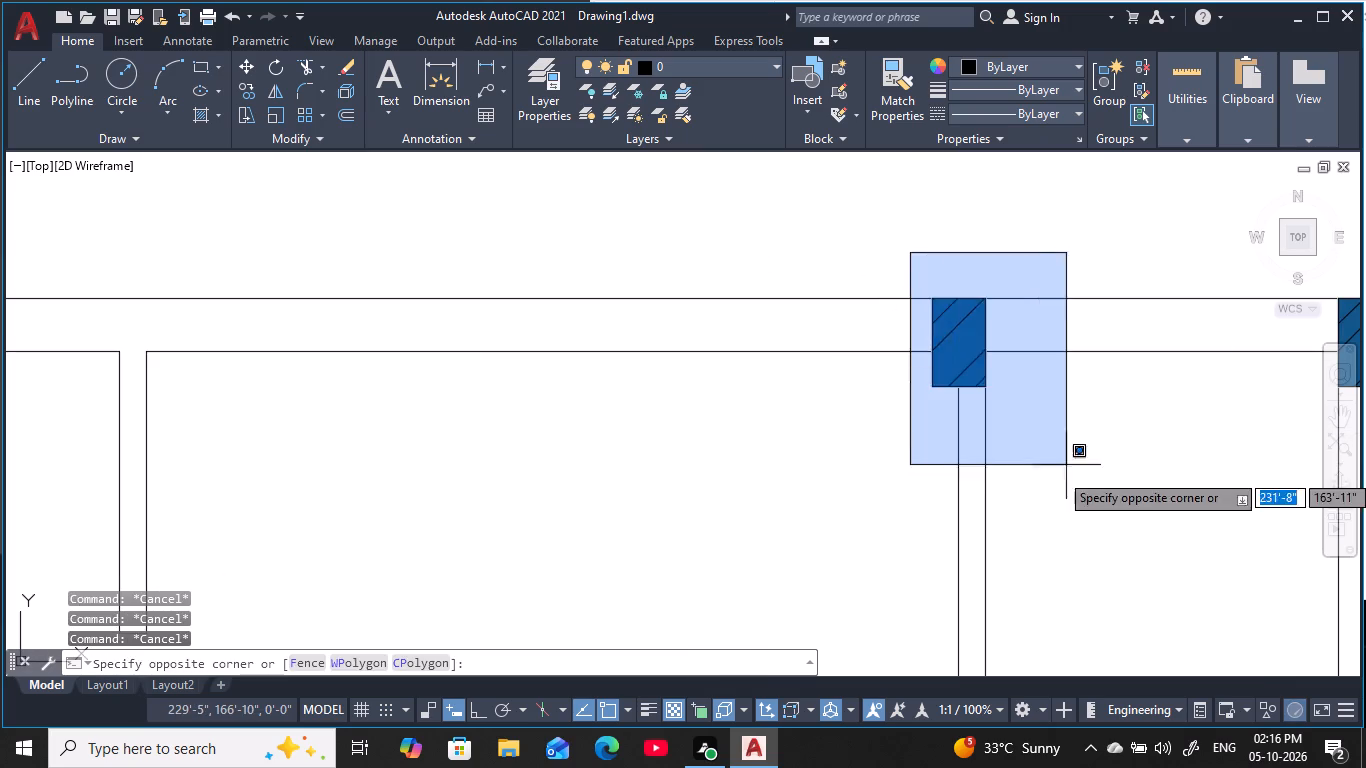
{"action": "left_click", "coordinate": [1084, 478]}
{"action": "type", "text": "co"}
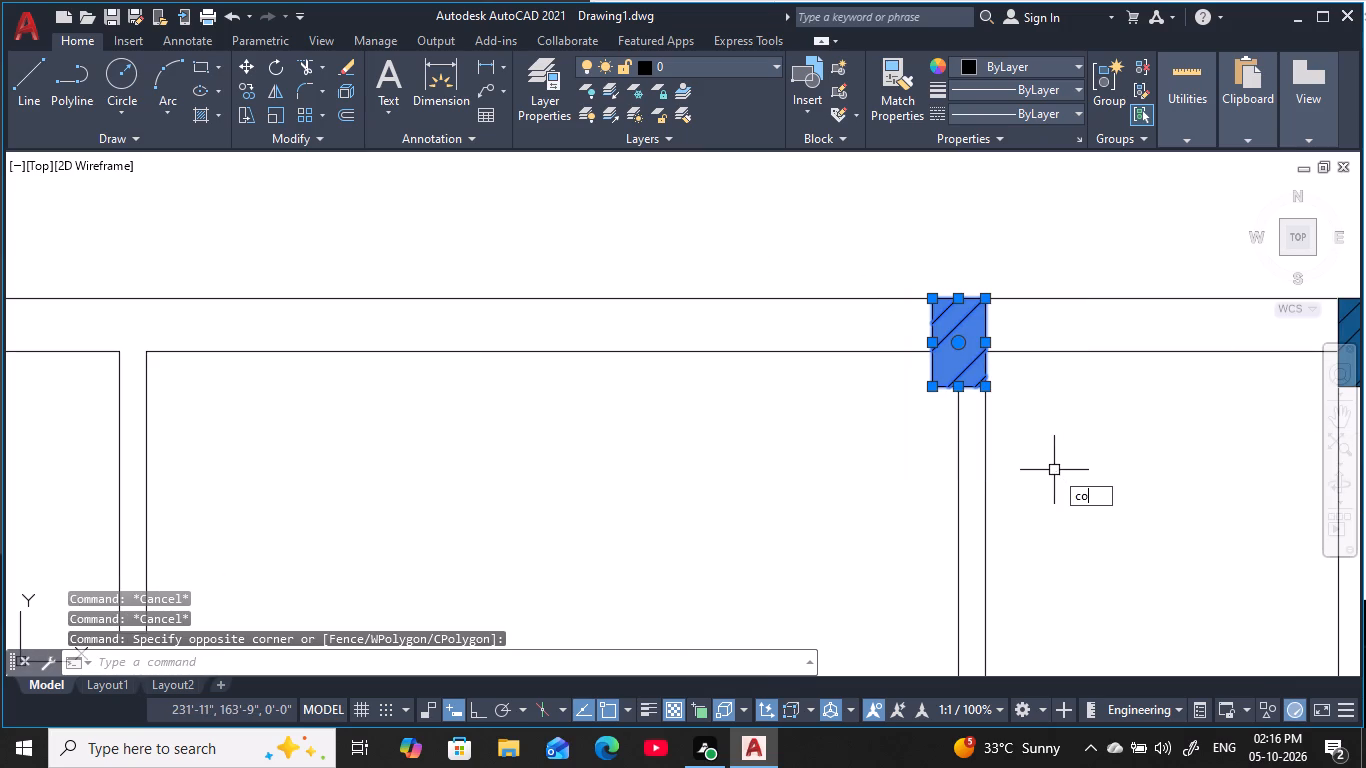
{"action": "key", "text": "space"}
{"action": "left_click", "coordinate": [930, 297]}
{"action": "scroll", "coordinate": [646, 363], "scroll_direction": "down", "scroll_amount": 1}
{"action": "middle_click_drag", "start_coordinate": [646, 363], "coordinate": [1027, 349]}
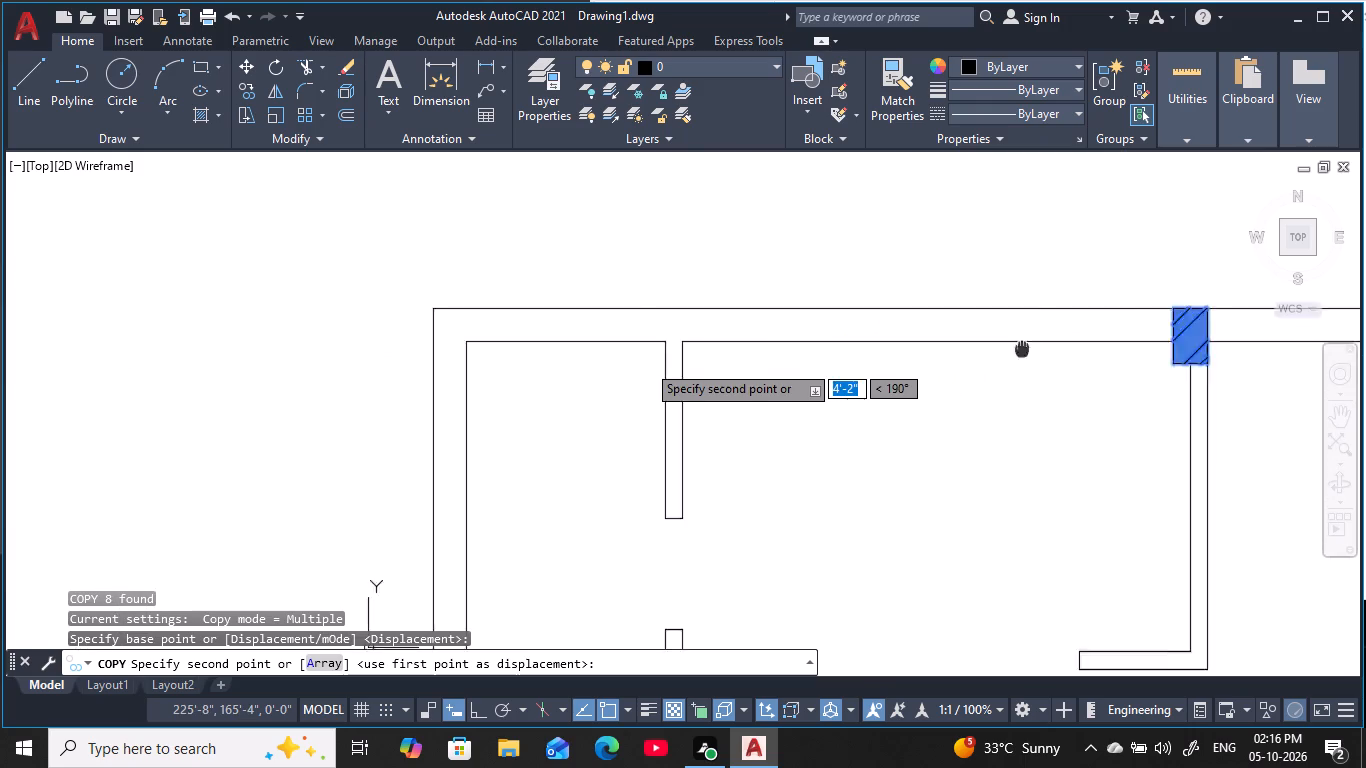
{"action": "middle_click_drag", "start_coordinate": [1027, 349], "coordinate": [1081, 343]}
{"action": "middle_click_drag", "start_coordinate": [555, 338], "coordinate": [672, 395]}
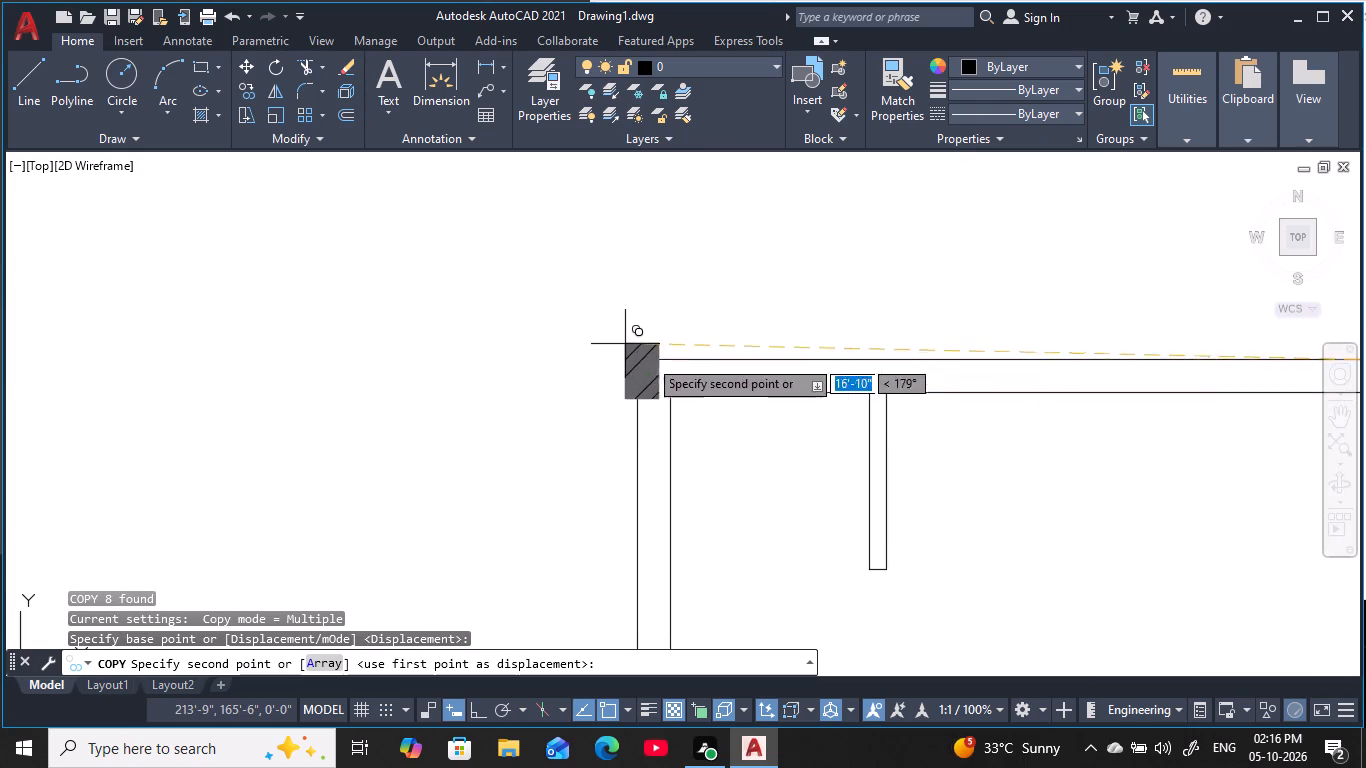
{"action": "left_click", "coordinate": [634, 363]}
{"action": "scroll", "coordinate": [876, 521], "scroll_direction": "down", "scroll_amount": 1}
{"action": "middle_click_drag", "start_coordinate": [871, 505], "coordinate": [857, 482]}
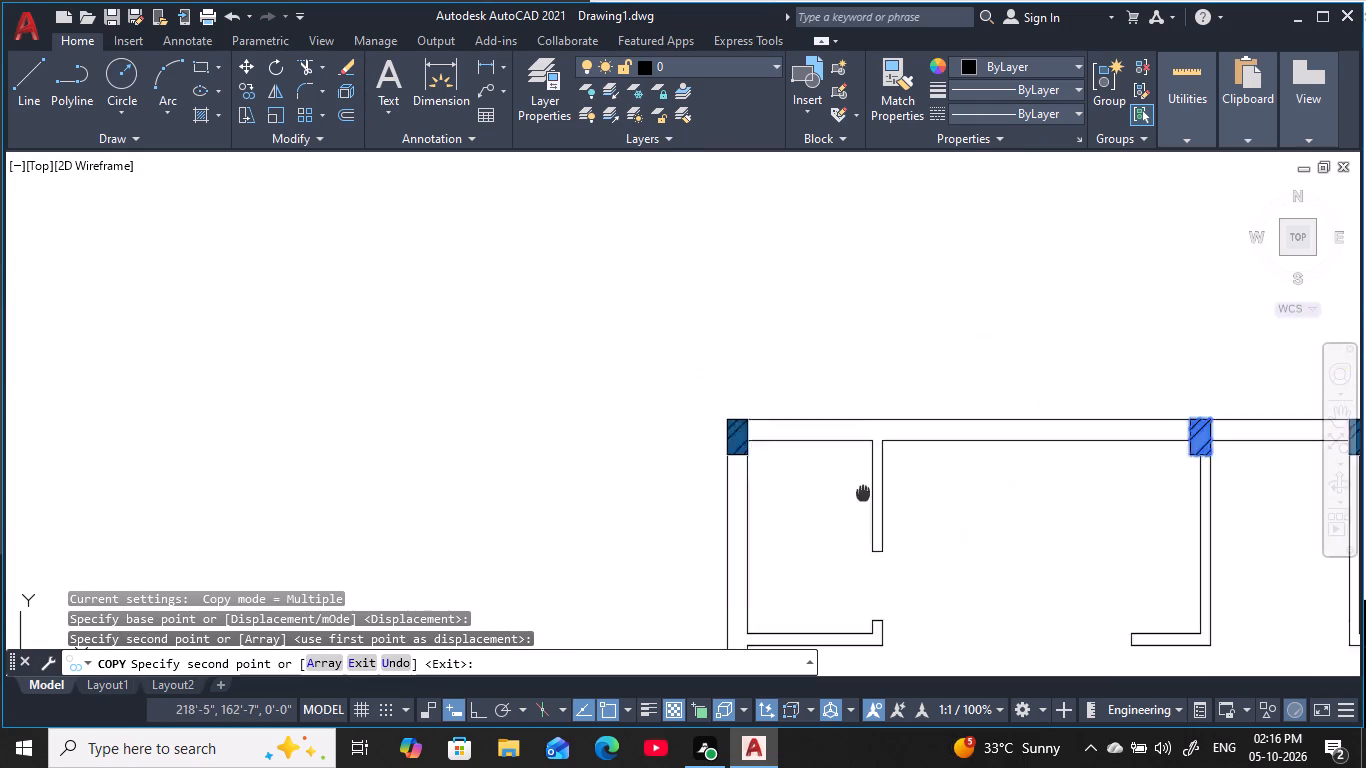
{"action": "middle_click_drag", "start_coordinate": [857, 482], "coordinate": [753, 320]}
{"action": "scroll", "coordinate": [747, 318], "scroll_direction": "down", "scroll_amount": 2}
{"action": "middle_click_drag", "start_coordinate": [751, 407], "coordinate": [793, 251]}
{"action": "middle_click_drag", "start_coordinate": [765, 364], "coordinate": [788, 324]}
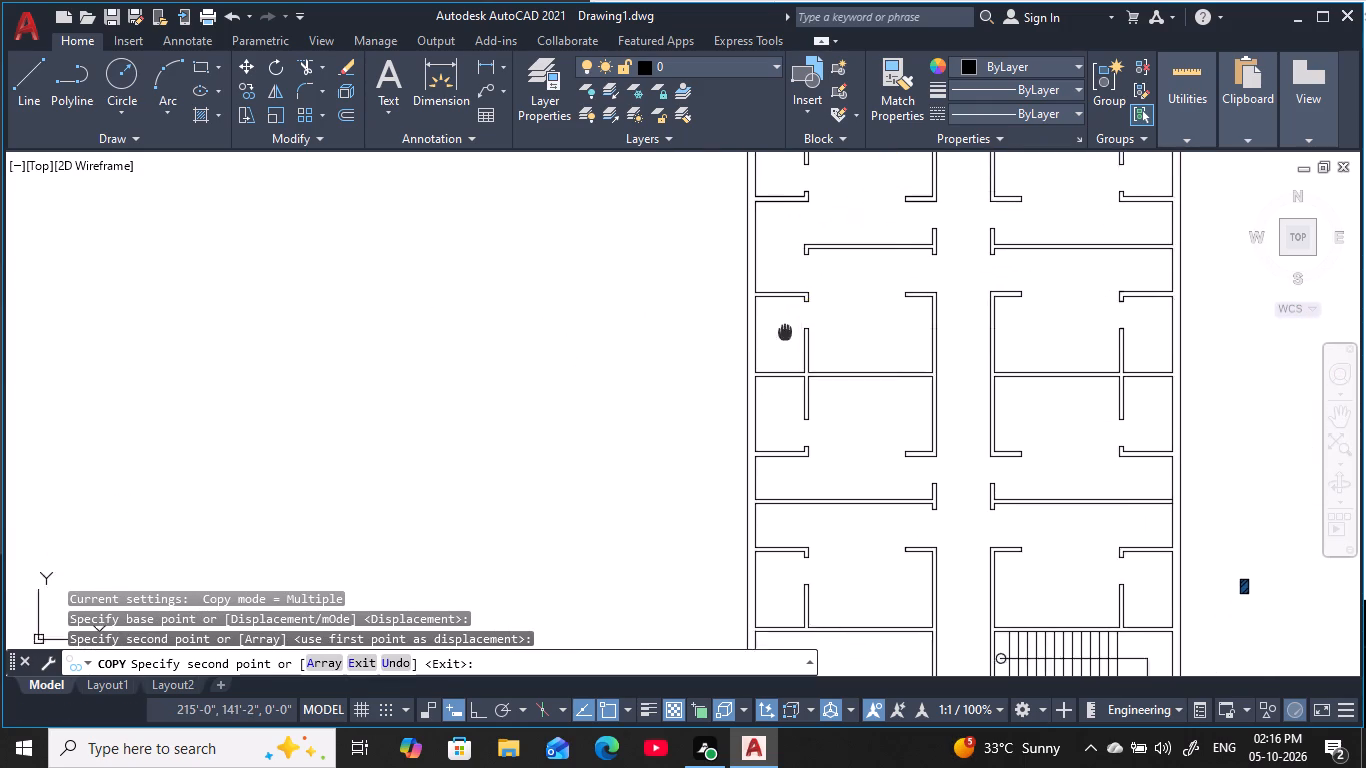
{"action": "middle_click_drag", "start_coordinate": [788, 324], "coordinate": [689, 511]}
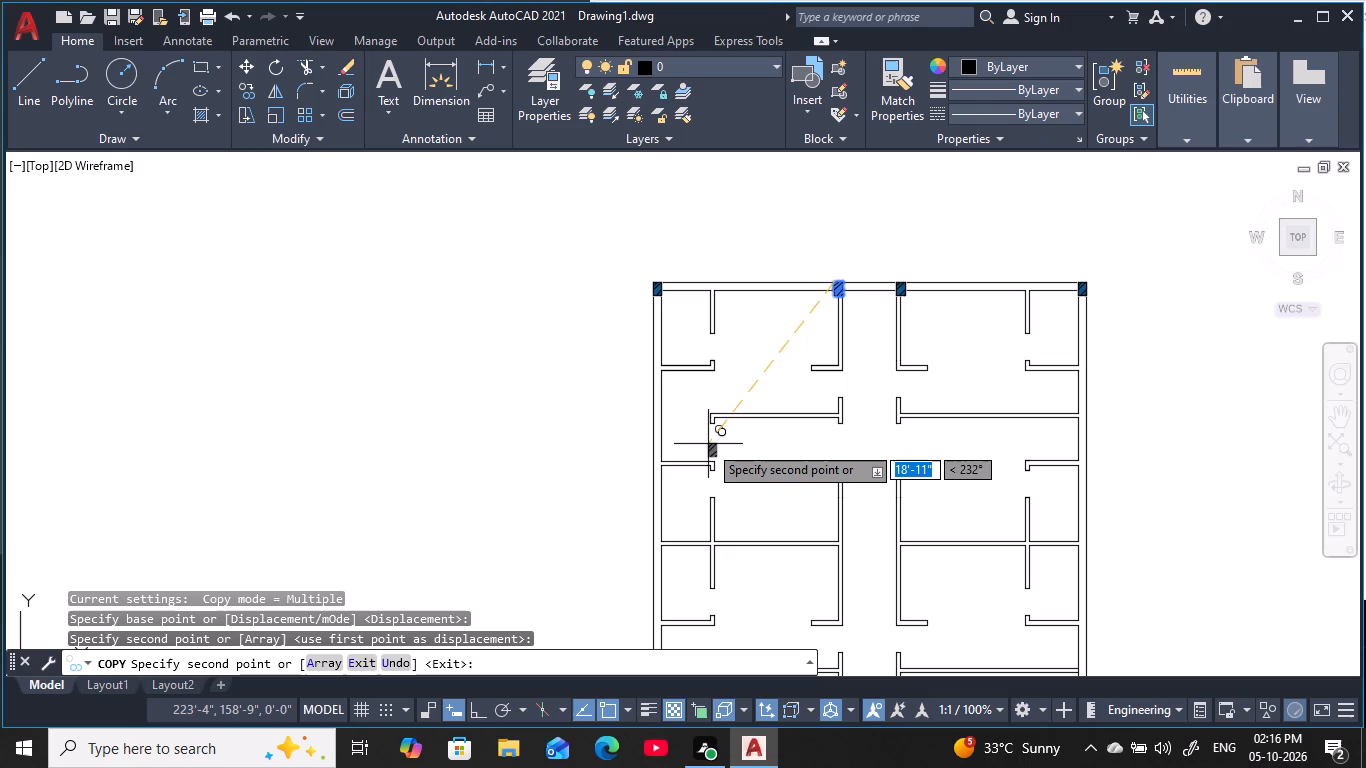
{"action": "key", "text": "Escape"}
{"action": "key", "text": "Escape"}
{"action": "key", "text": "Escape"}
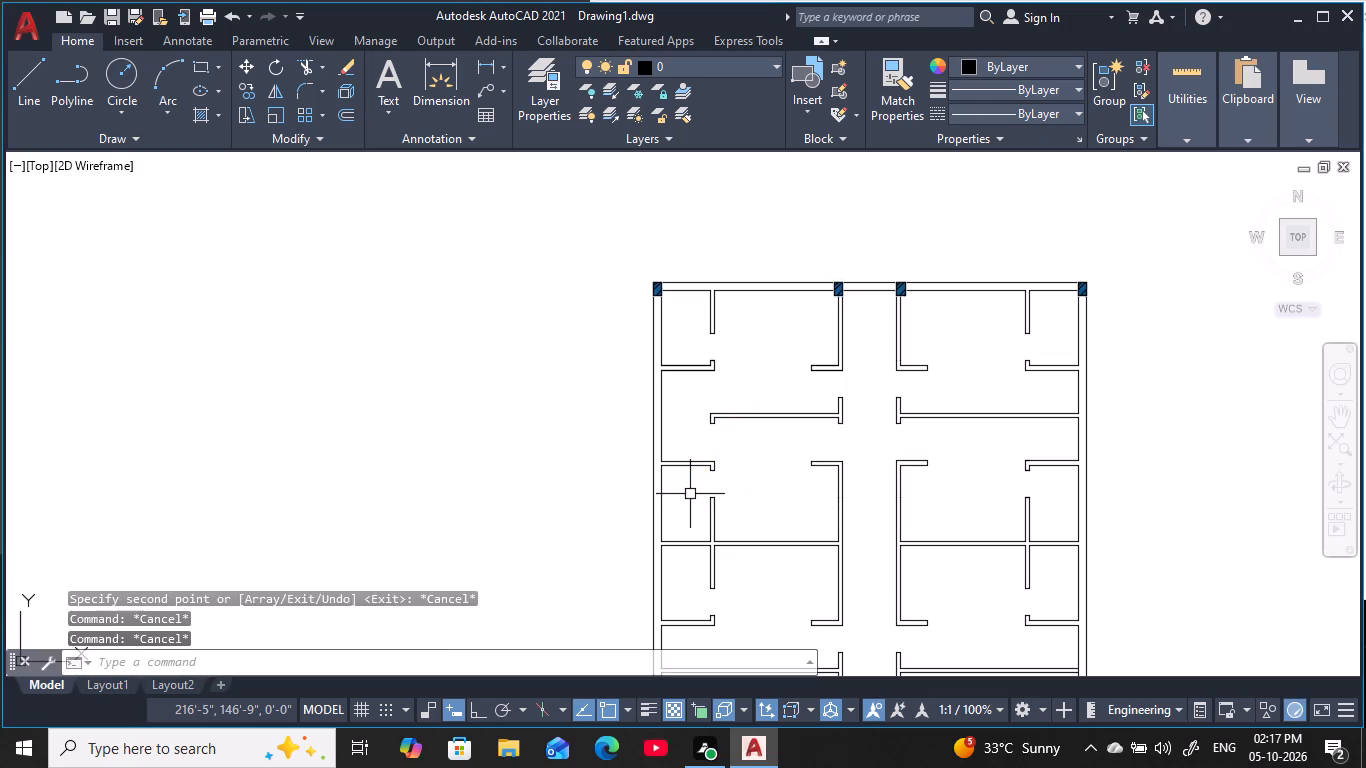
Change the hatch of the column at the top of the corridor's left wall to Solid with colour 16,86,137.
{"action": "key", "text": "Escape"}
{"action": "key", "text": "Escape"}
{"action": "key", "text": "Escape"}
{"action": "key", "text": "Escape"}
{"action": "key", "text": "Escape"}
{"action": "key", "text": "Escape"}
{"action": "middle_click_drag", "start_coordinate": [830, 296], "coordinate": [809, 339]}
{"action": "scroll", "coordinate": [822, 329], "scroll_direction": "up", "scroll_amount": 1}
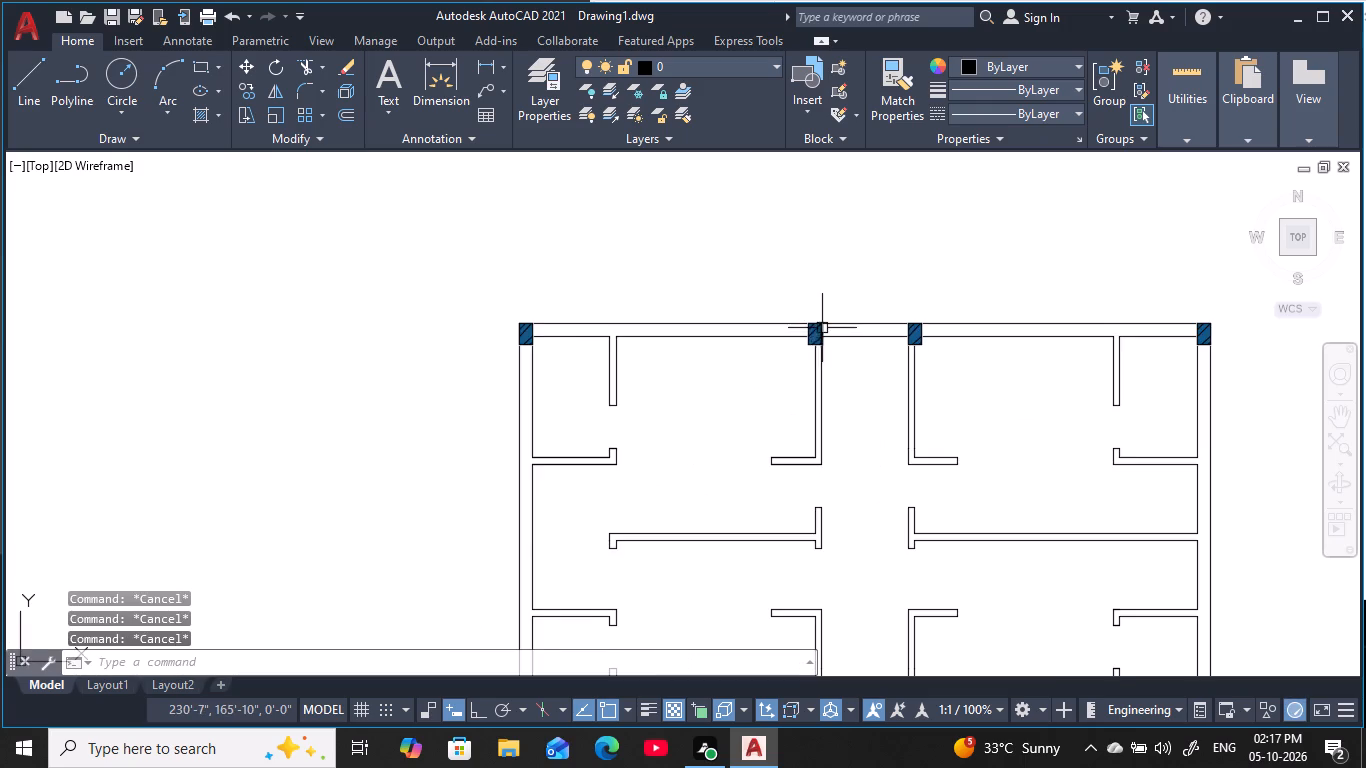
{"action": "middle_click_drag", "start_coordinate": [770, 386], "coordinate": [703, 367]}
{"action": "scroll", "coordinate": [703, 367], "scroll_direction": "up", "scroll_amount": 1}
{"action": "middle_click_drag", "start_coordinate": [729, 350], "coordinate": [721, 417]}
{"action": "key", "text": "Escape"}
{"action": "key", "text": "Escape"}
{"action": "key", "text": "Escape"}
{"action": "key", "text": "Escape"}
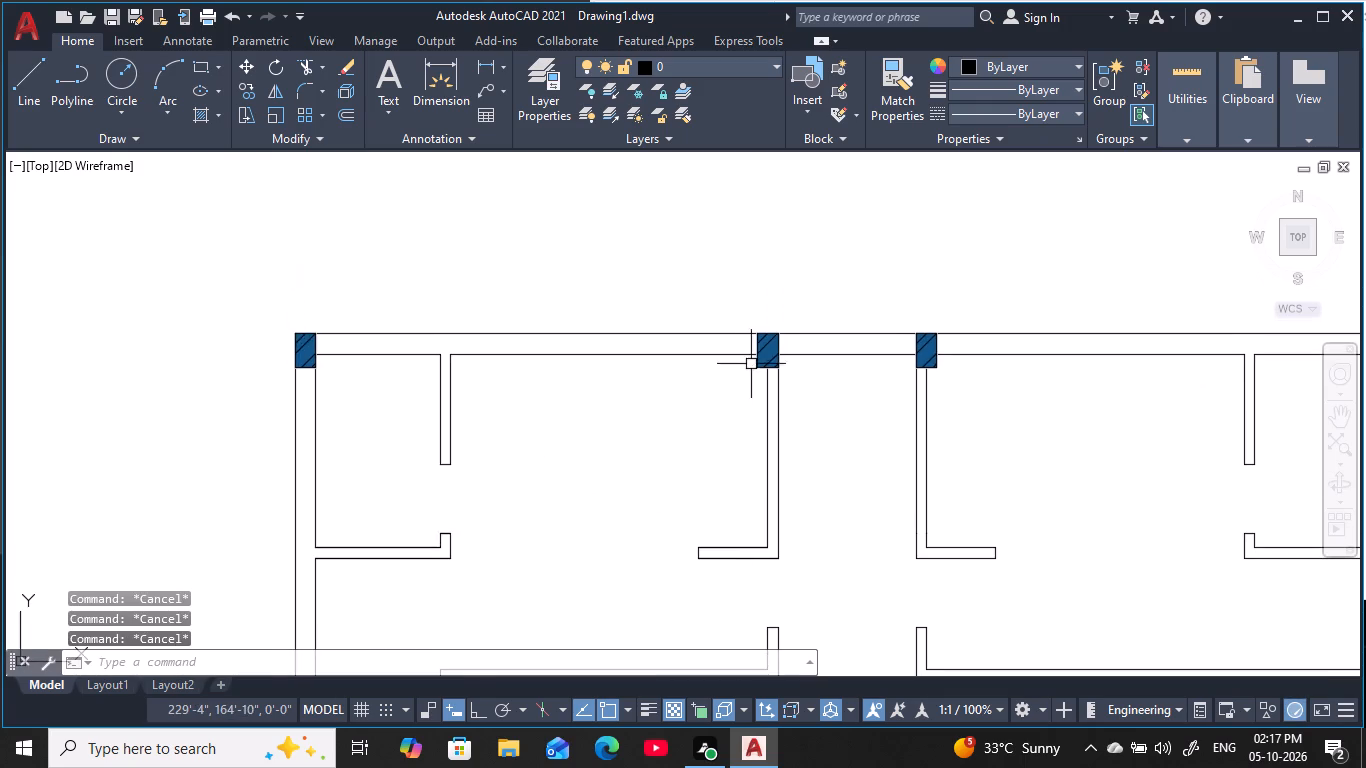
{"action": "scroll", "coordinate": [753, 361], "scroll_direction": "up", "scroll_amount": 2}
{"action": "key", "text": "Escape"}
{"action": "key", "text": "Escape"}
{"action": "key", "text": "Escape"}
{"action": "left_click", "coordinate": [790, 323]}
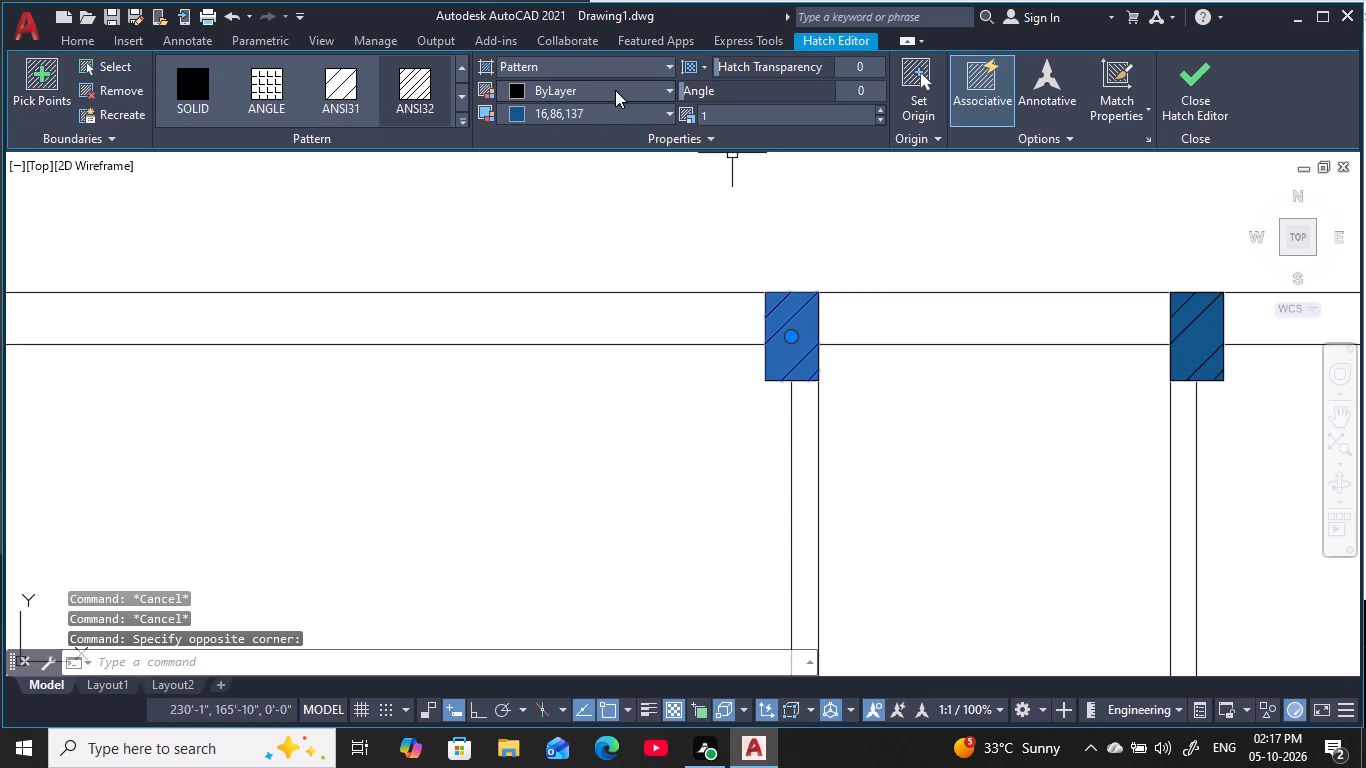
{"action": "left_click", "coordinate": [622, 63]}
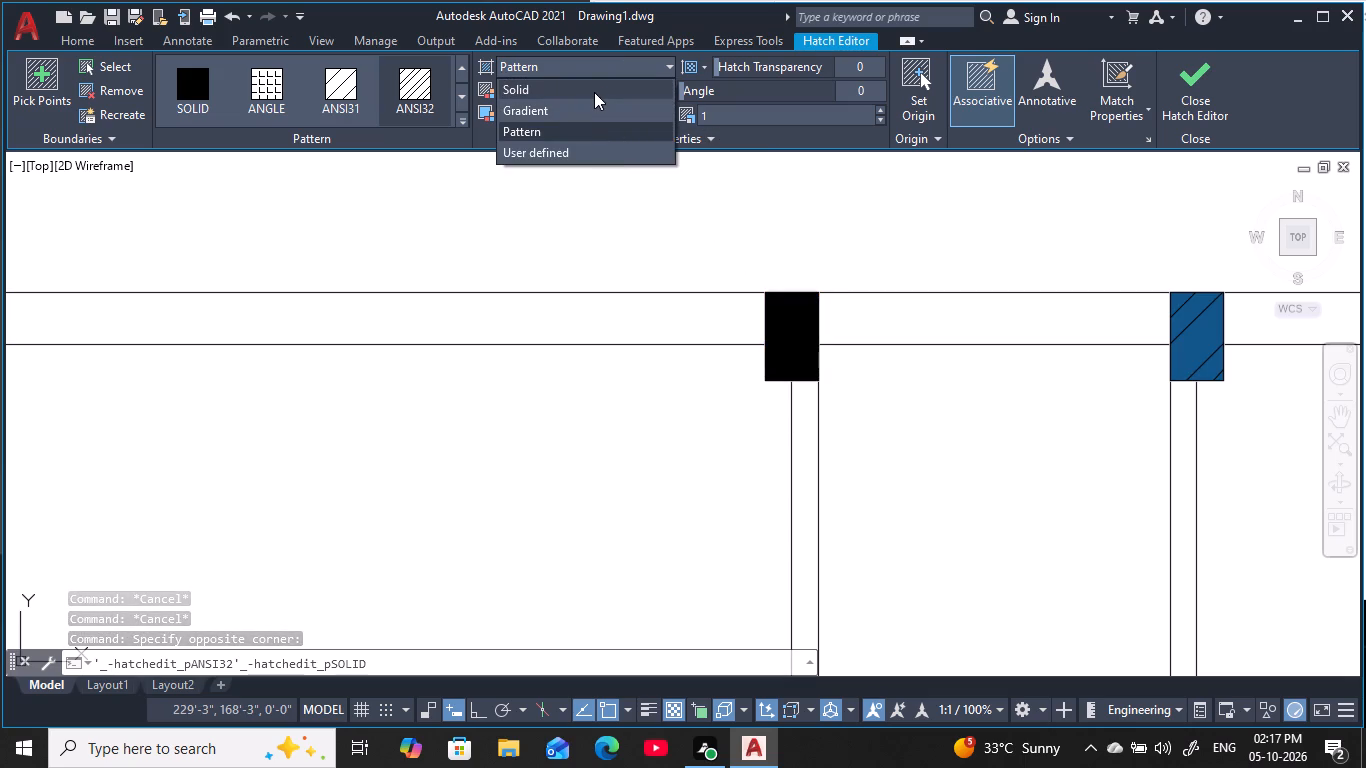
{"action": "left_click", "coordinate": [583, 92]}
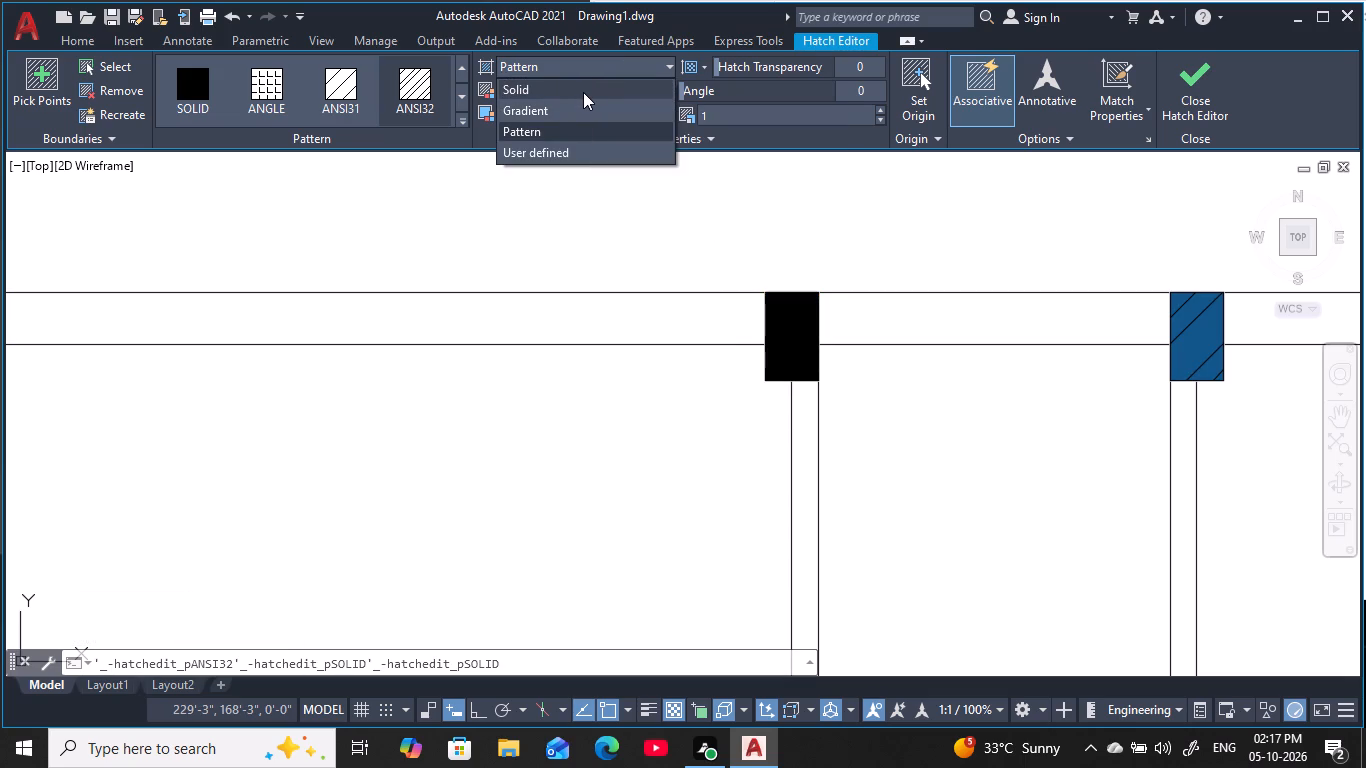
{"action": "left_click", "coordinate": [603, 94]}
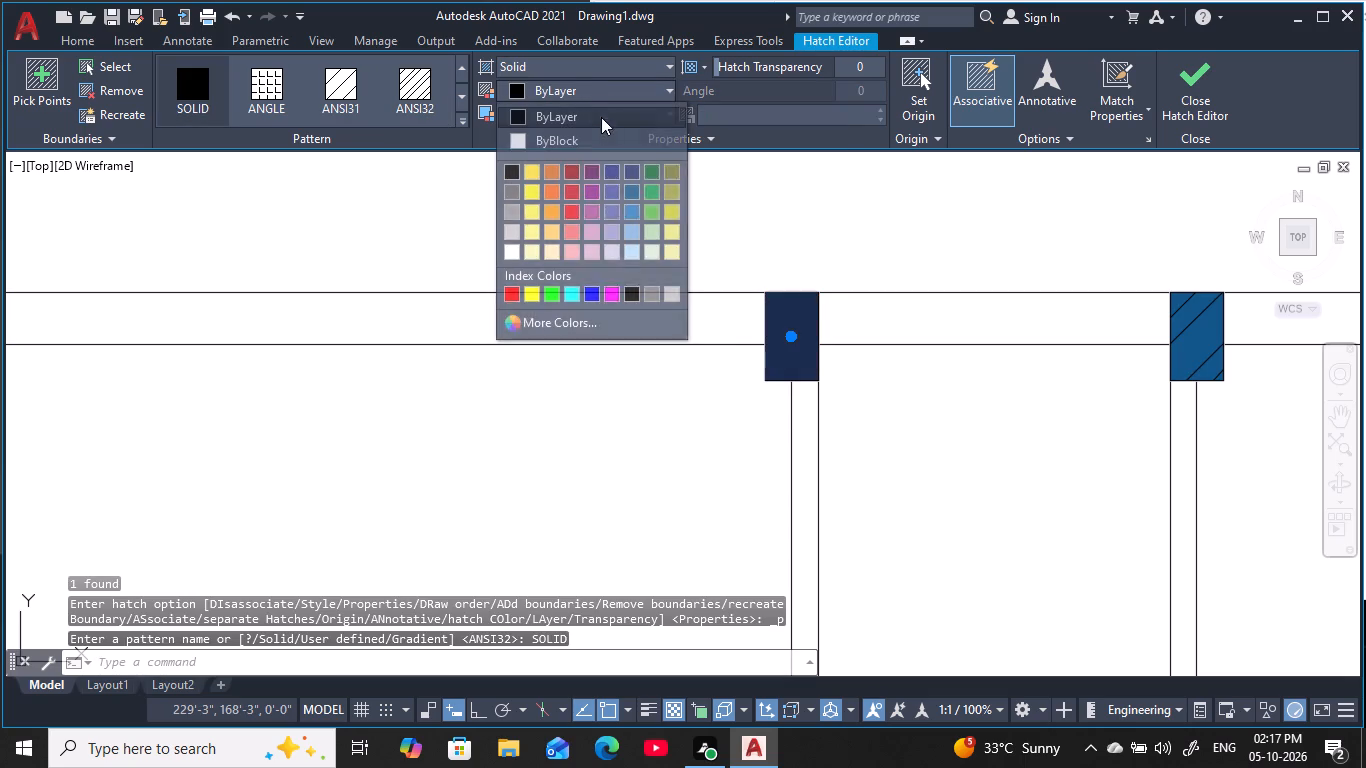
{"action": "left_click", "coordinate": [629, 187]}
{"action": "key", "text": "Escape"}
{"action": "key", "text": "Escape"}
{"action": "key", "text": "Escape"}
Change the hatch of the column at the top of the corridor's right wall to Solid with colour 16,86,137.
{"action": "middle_click_drag", "start_coordinate": [988, 449], "coordinate": [861, 440]}
{"action": "key", "text": "Escape"}
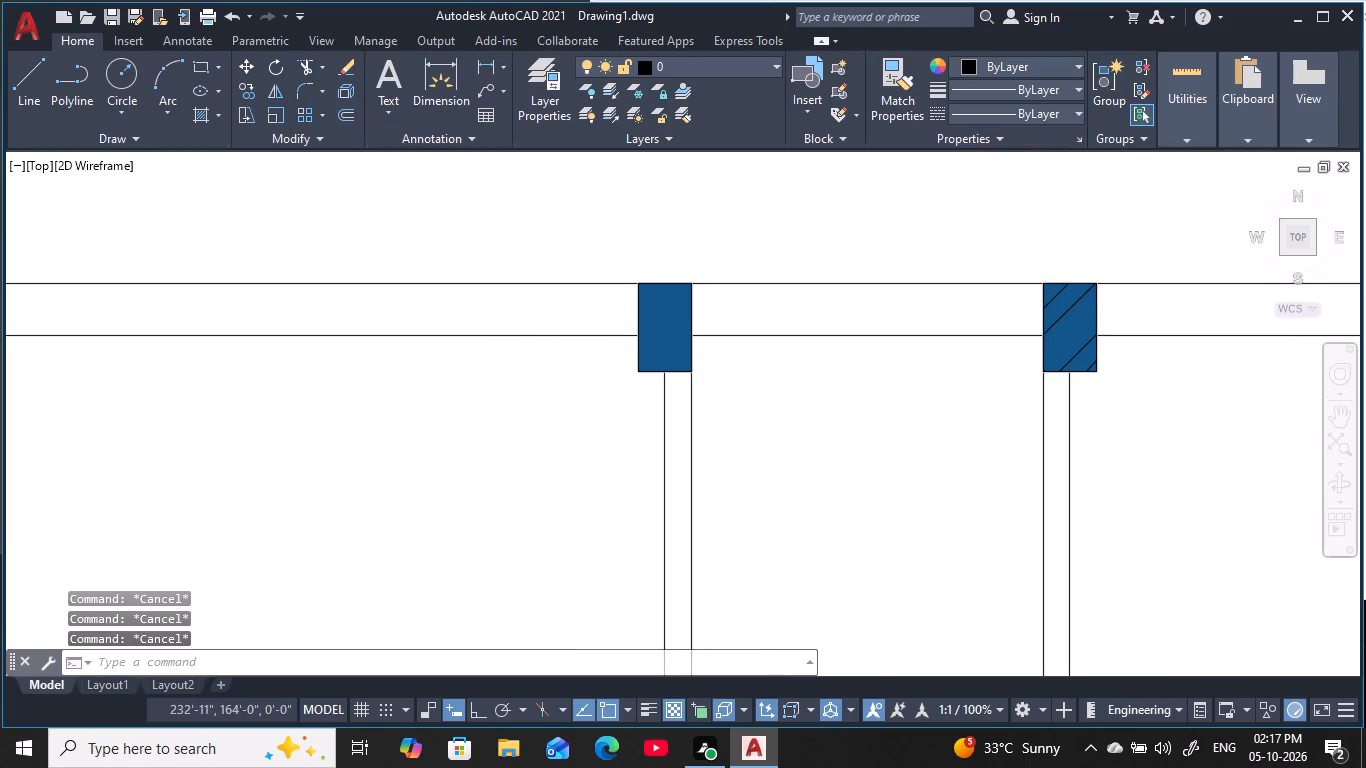
{"action": "key", "text": "Escape"}
{"action": "key", "text": "Escape"}
{"action": "key", "text": "Escape"}
{"action": "key", "text": "Escape"}
{"action": "left_click", "coordinate": [1076, 313]}
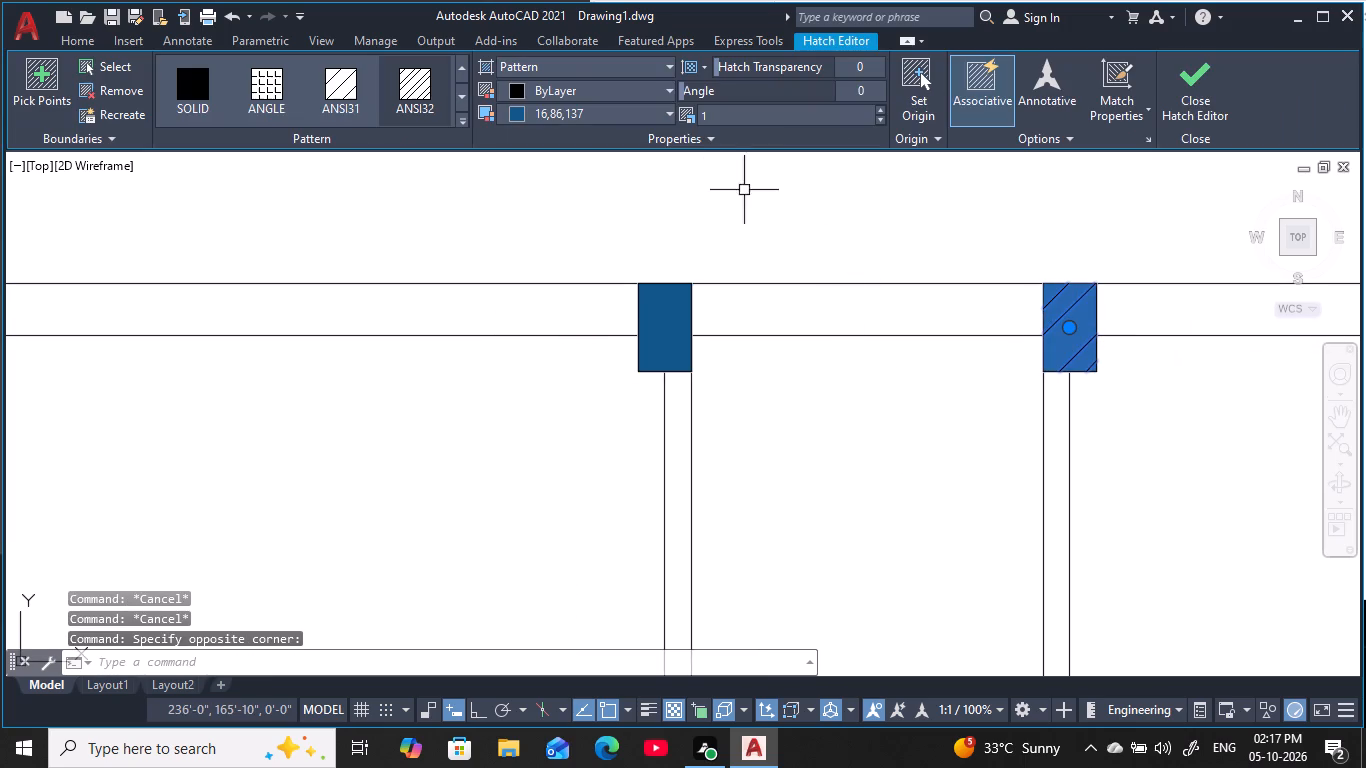
{"action": "left_click", "coordinate": [634, 74]}
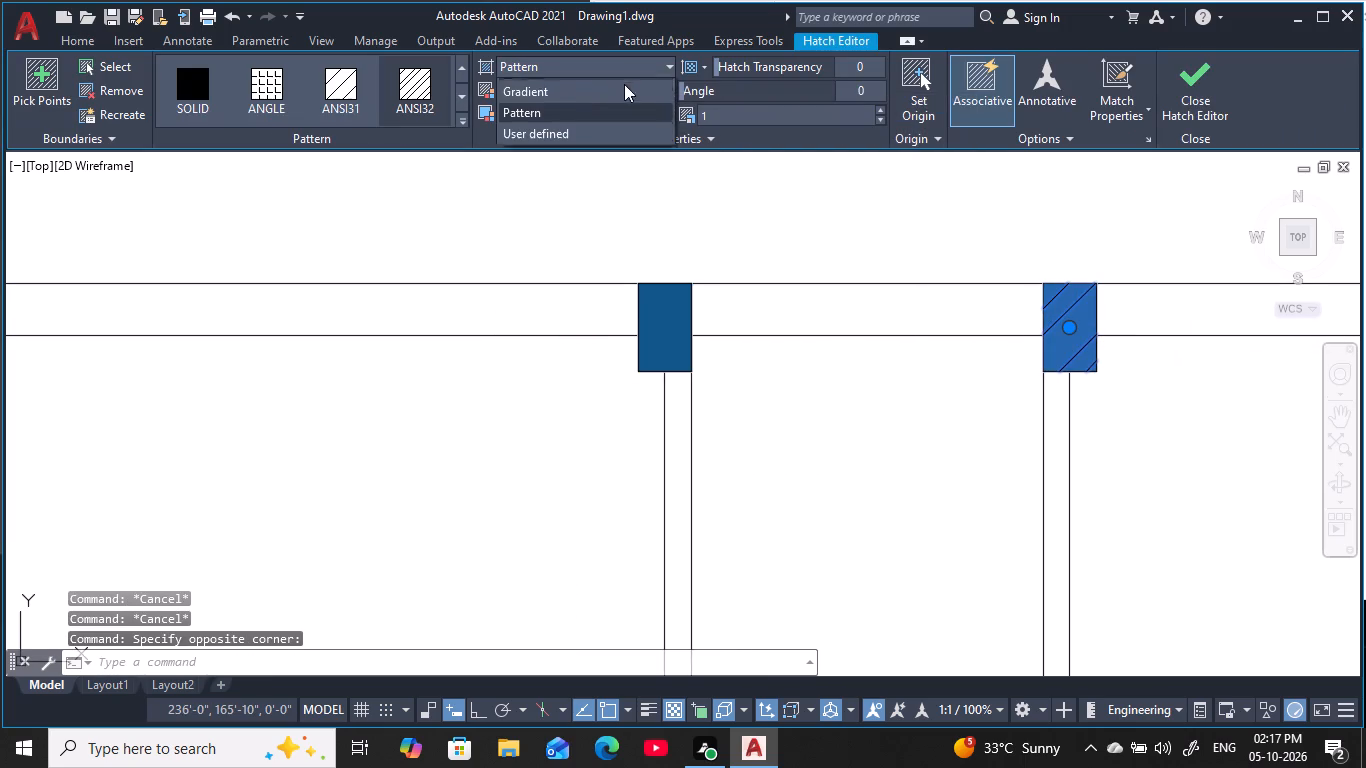
{"action": "left_click", "coordinate": [596, 92]}
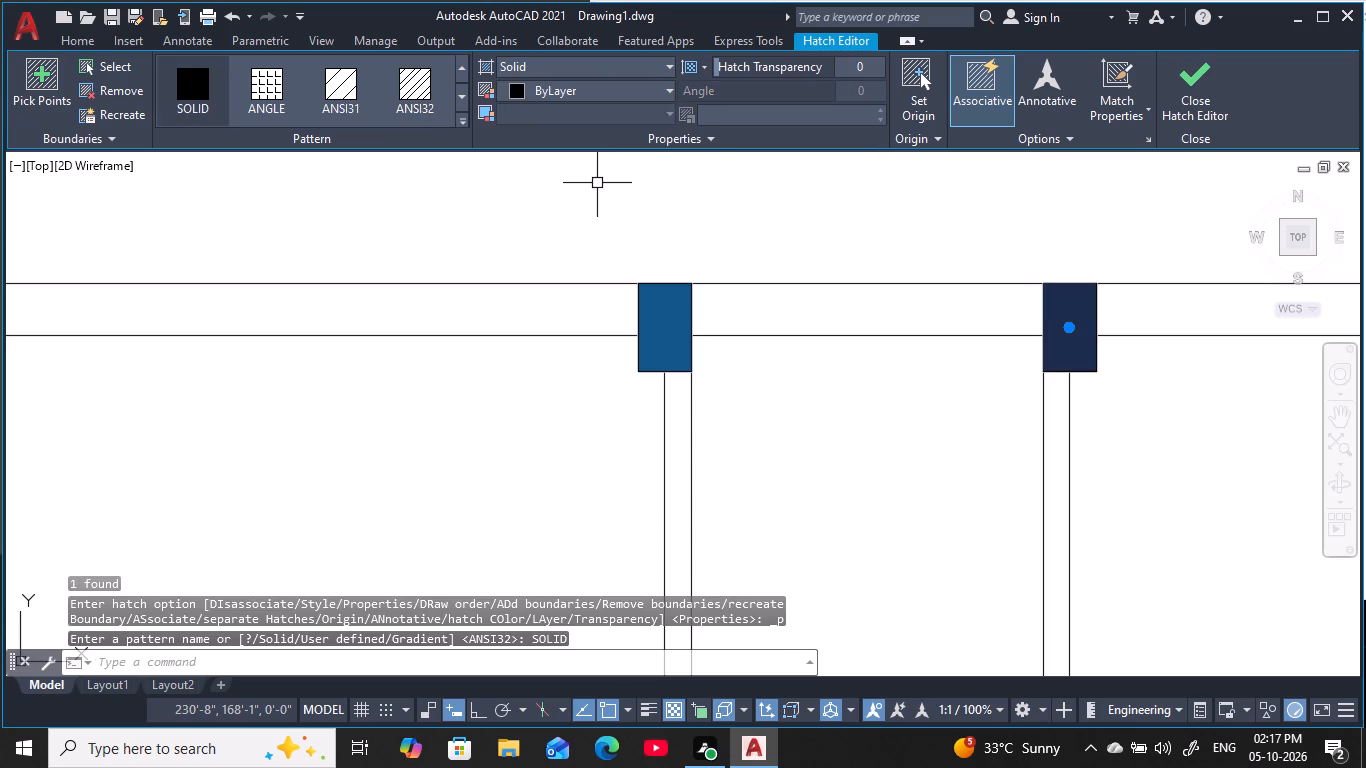
{"action": "left_click", "coordinate": [607, 94]}
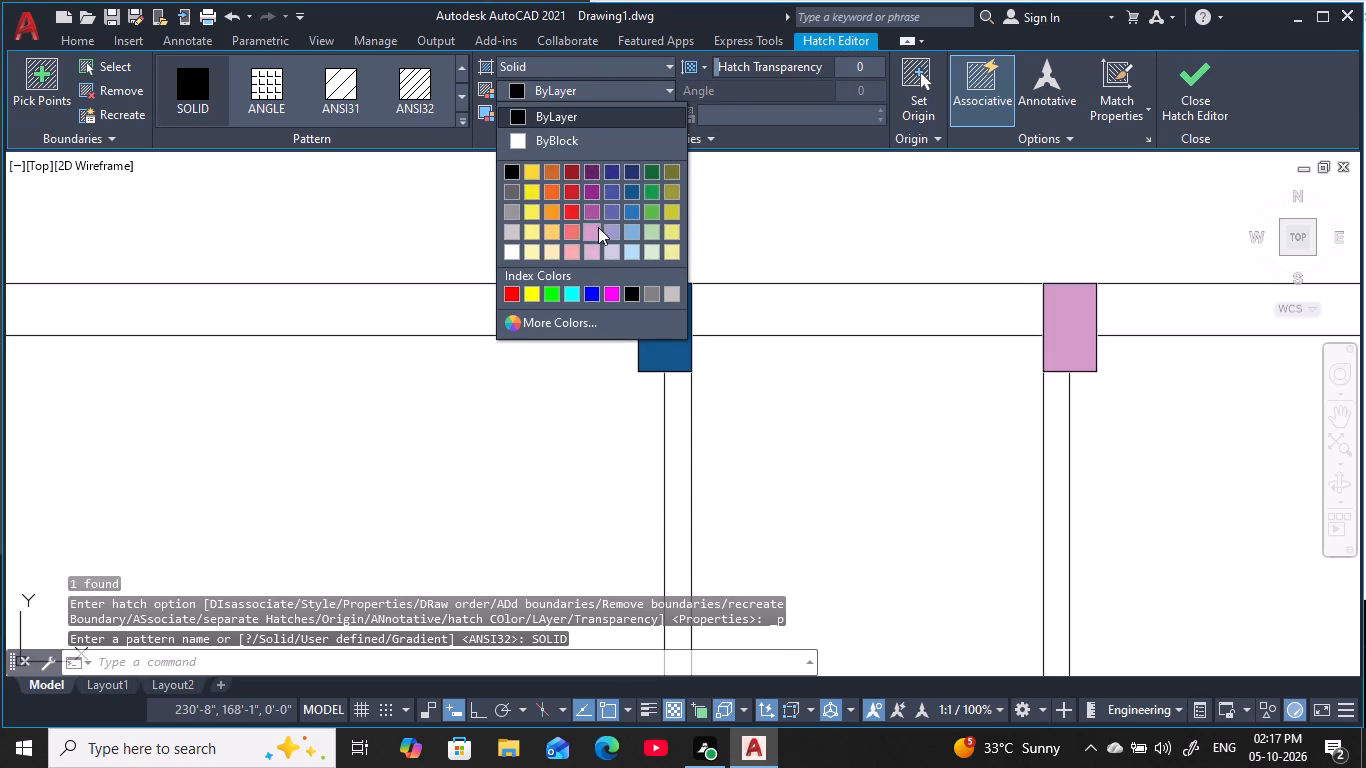
{"action": "left_click", "coordinate": [635, 189]}
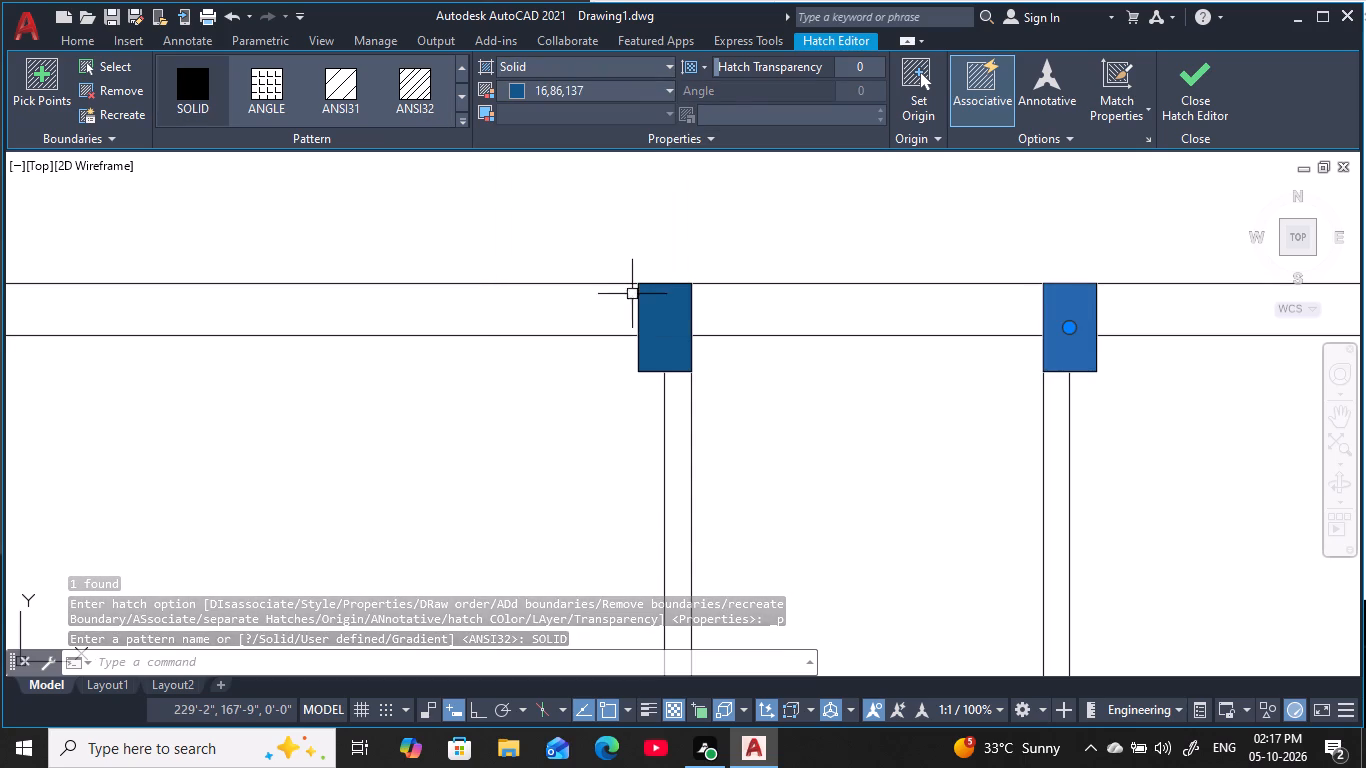
Change the hatch type of the column at the plan's upper-right outer corner to Solid.
{"action": "middle_click_drag", "start_coordinate": [887, 314], "coordinate": [371, 276]}
{"action": "scroll", "coordinate": [608, 361], "scroll_direction": "down", "scroll_amount": 1}
{"action": "middle_click_drag", "start_coordinate": [816, 392], "coordinate": [756, 382]}
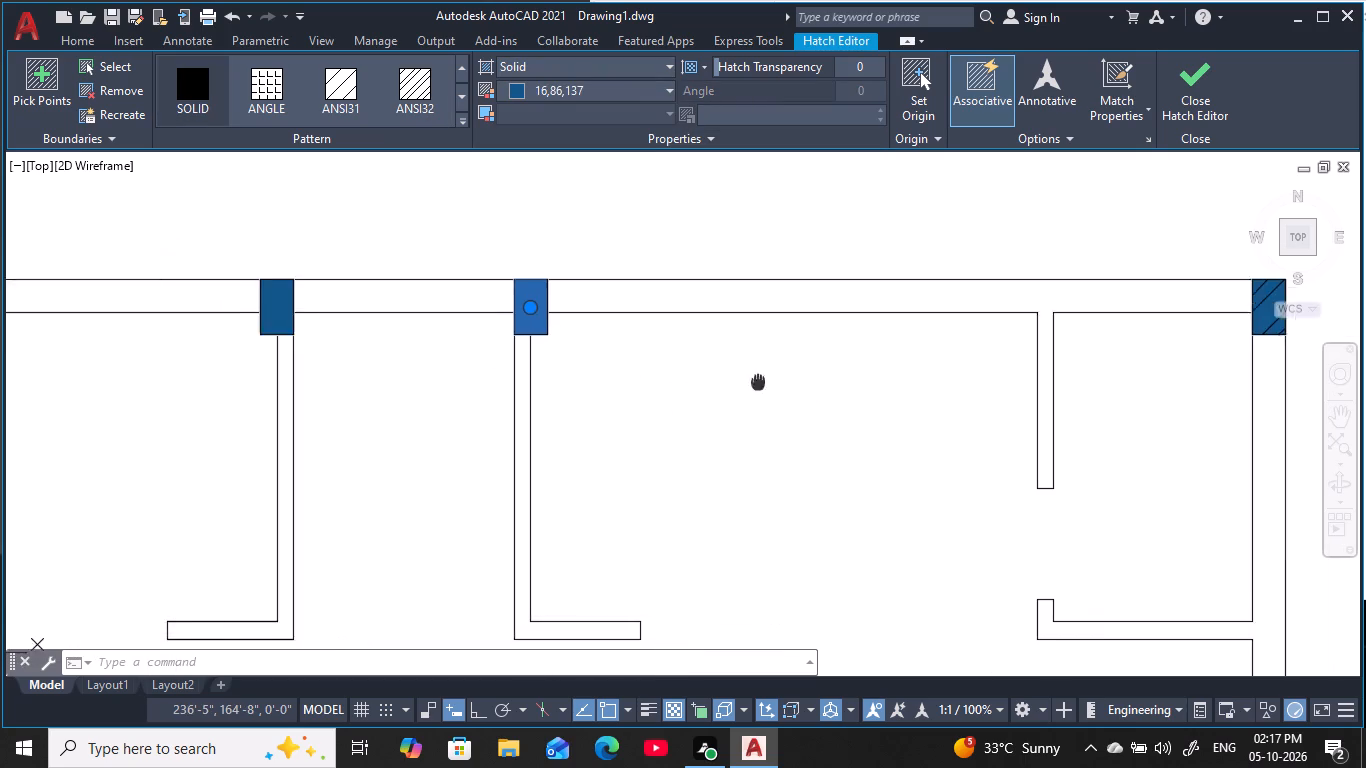
{"action": "middle_click_drag", "start_coordinate": [756, 382], "coordinate": [631, 411]}
{"action": "left_click", "coordinate": [1135, 330]}
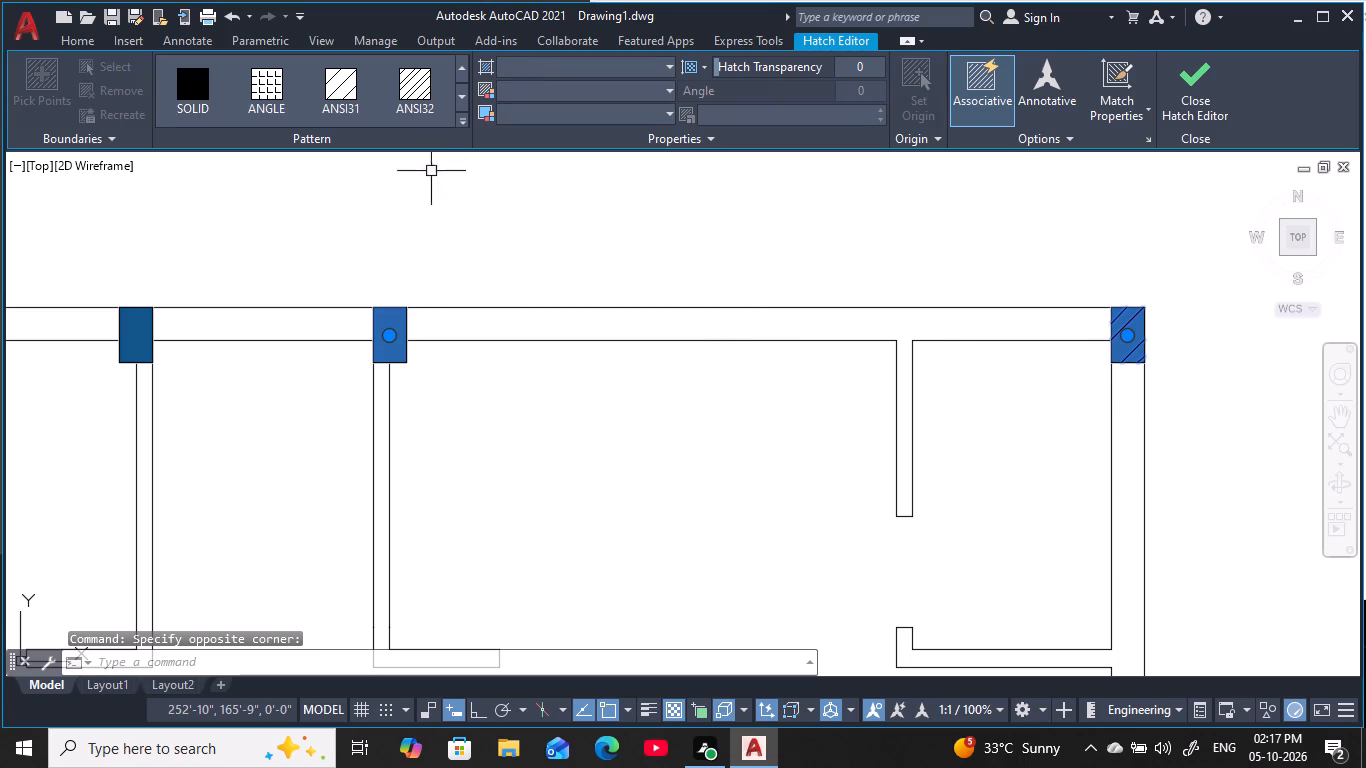
{"action": "left_click", "coordinate": [628, 65]}
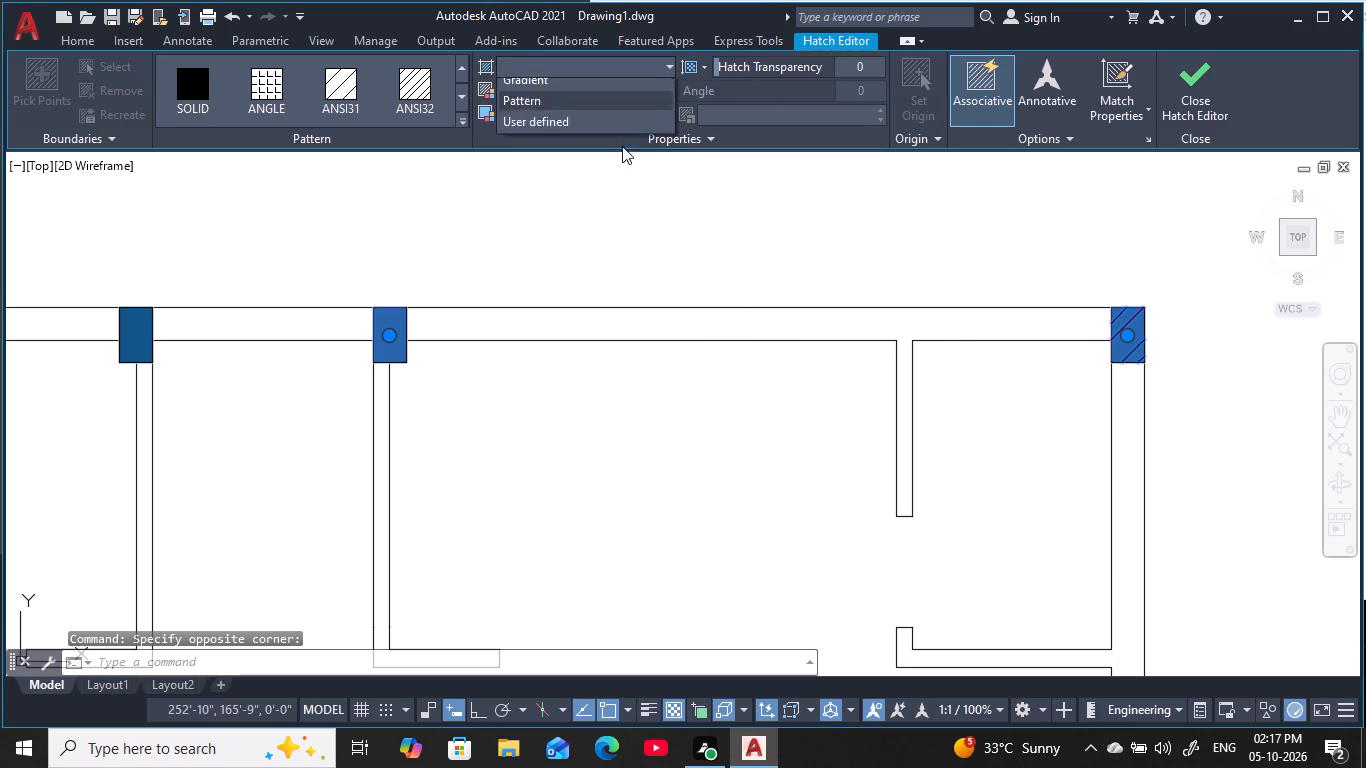
{"action": "left_click", "coordinate": [604, 93]}
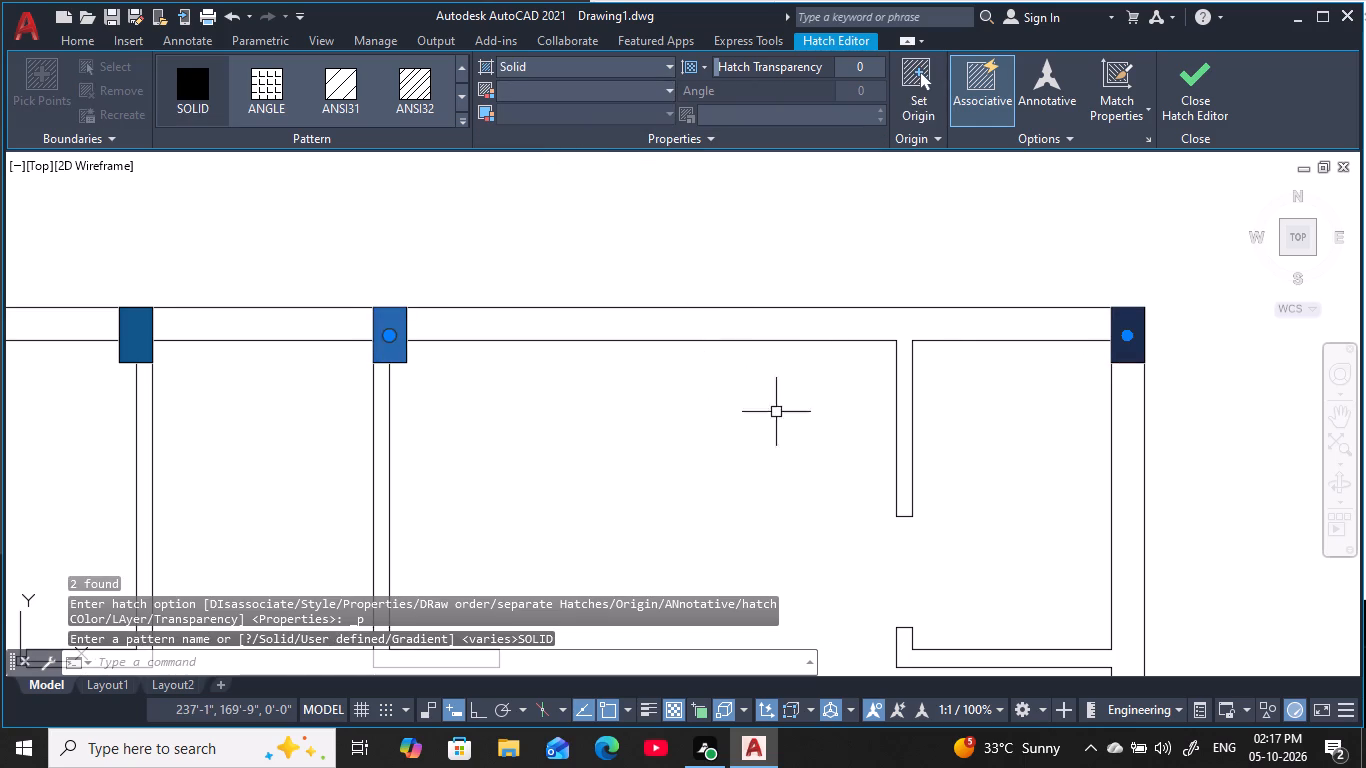
Change the hatch type of the column at the plan's upper-left outer corner to Solid.
{"action": "middle_click_drag", "start_coordinate": [692, 438], "coordinate": [1004, 457]}
{"action": "scroll", "coordinate": [1010, 457], "scroll_direction": "down", "scroll_amount": 1}
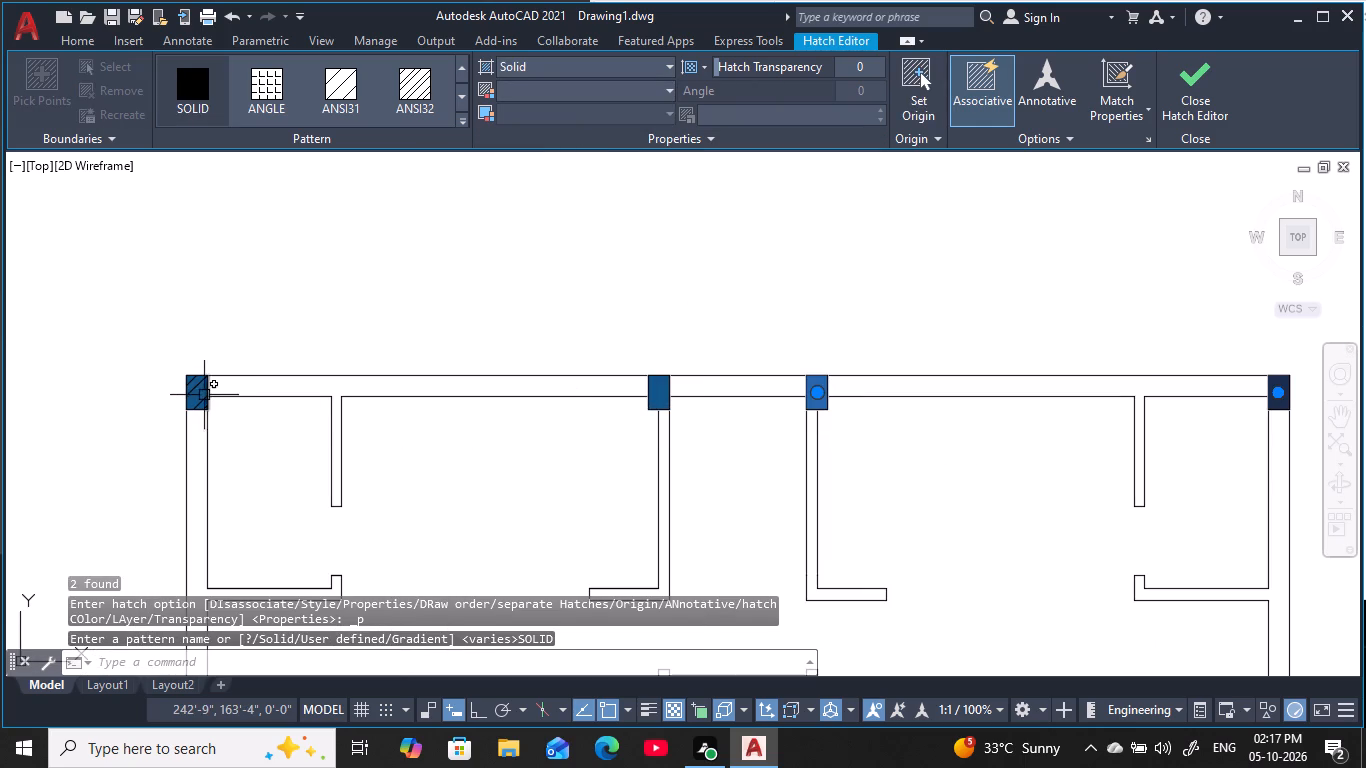
{"action": "left_click", "coordinate": [193, 395]}
{"action": "left_click", "coordinate": [658, 64]}
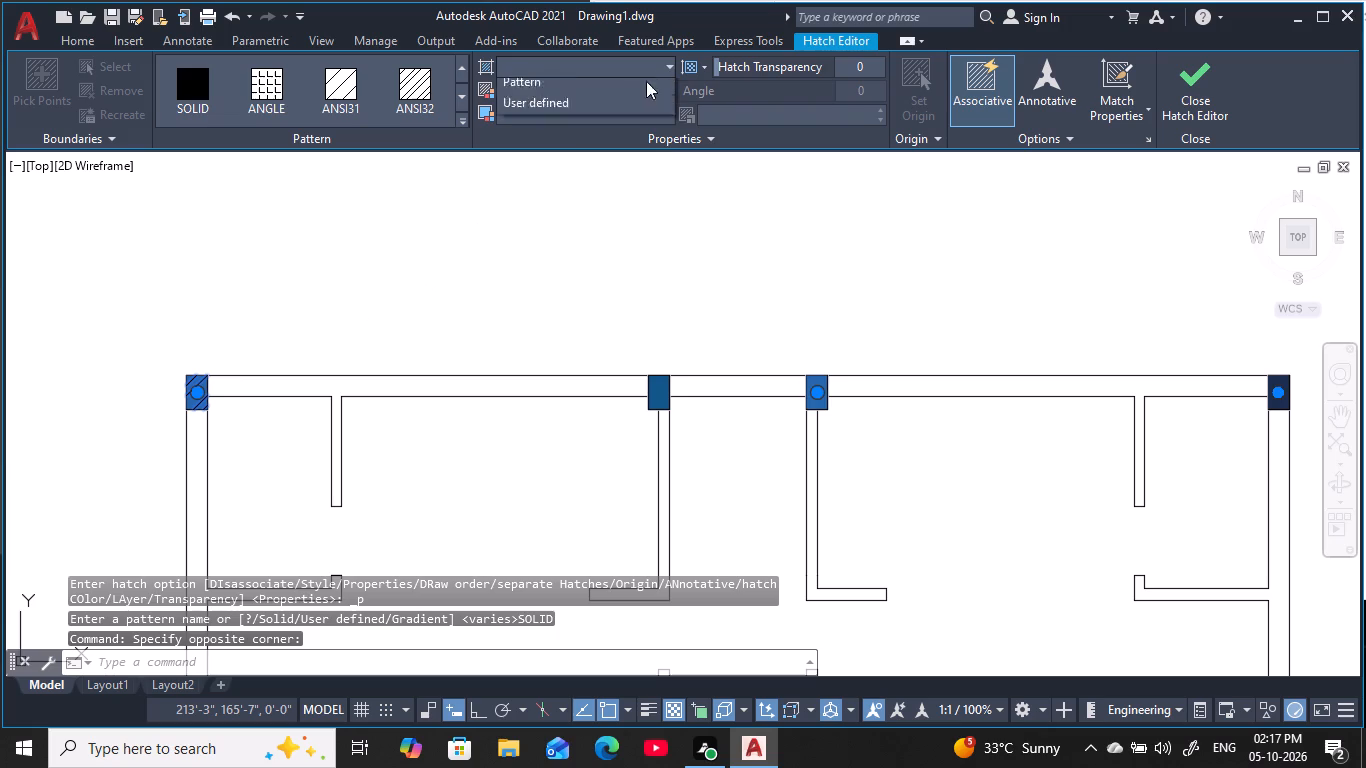
{"action": "left_click", "coordinate": [587, 92]}
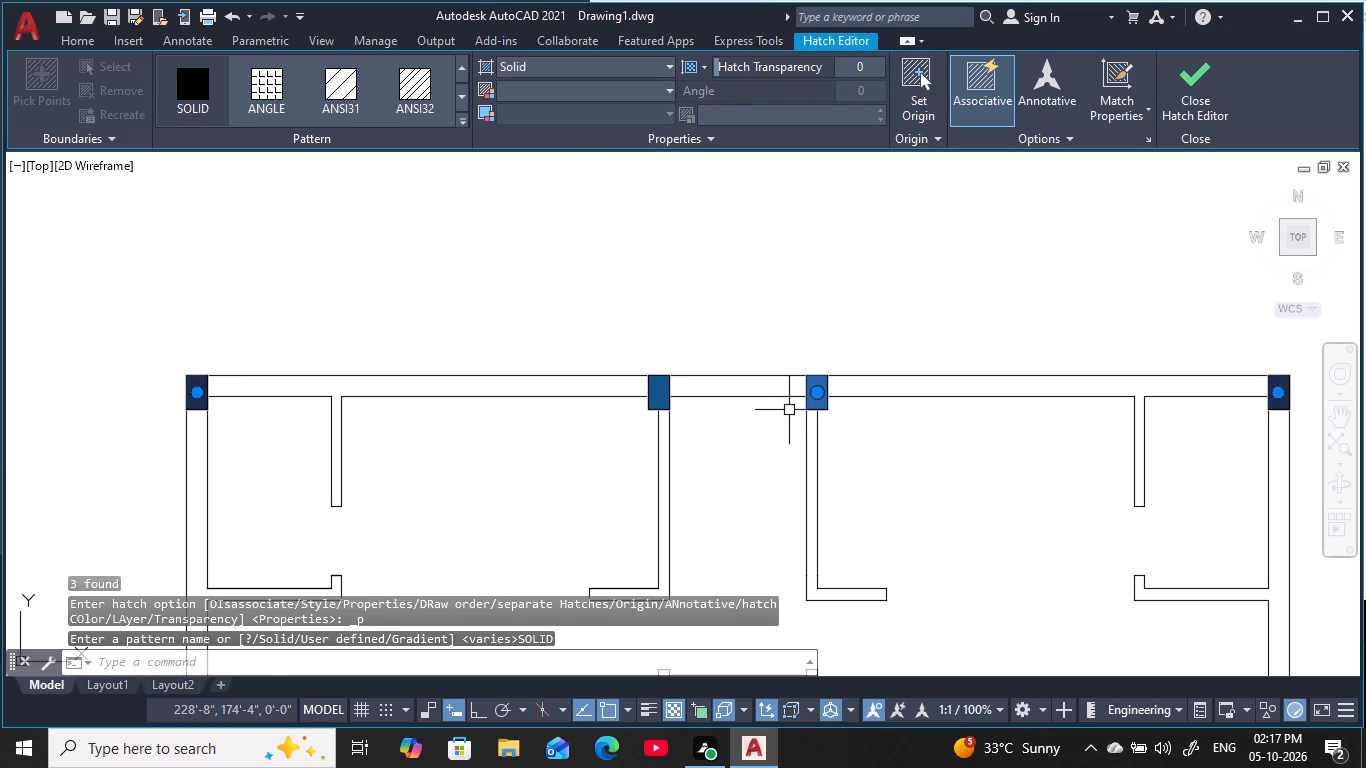
{"action": "key", "text": "Return"}
{"action": "key", "text": "Escape"}
{"action": "key", "text": "Escape"}
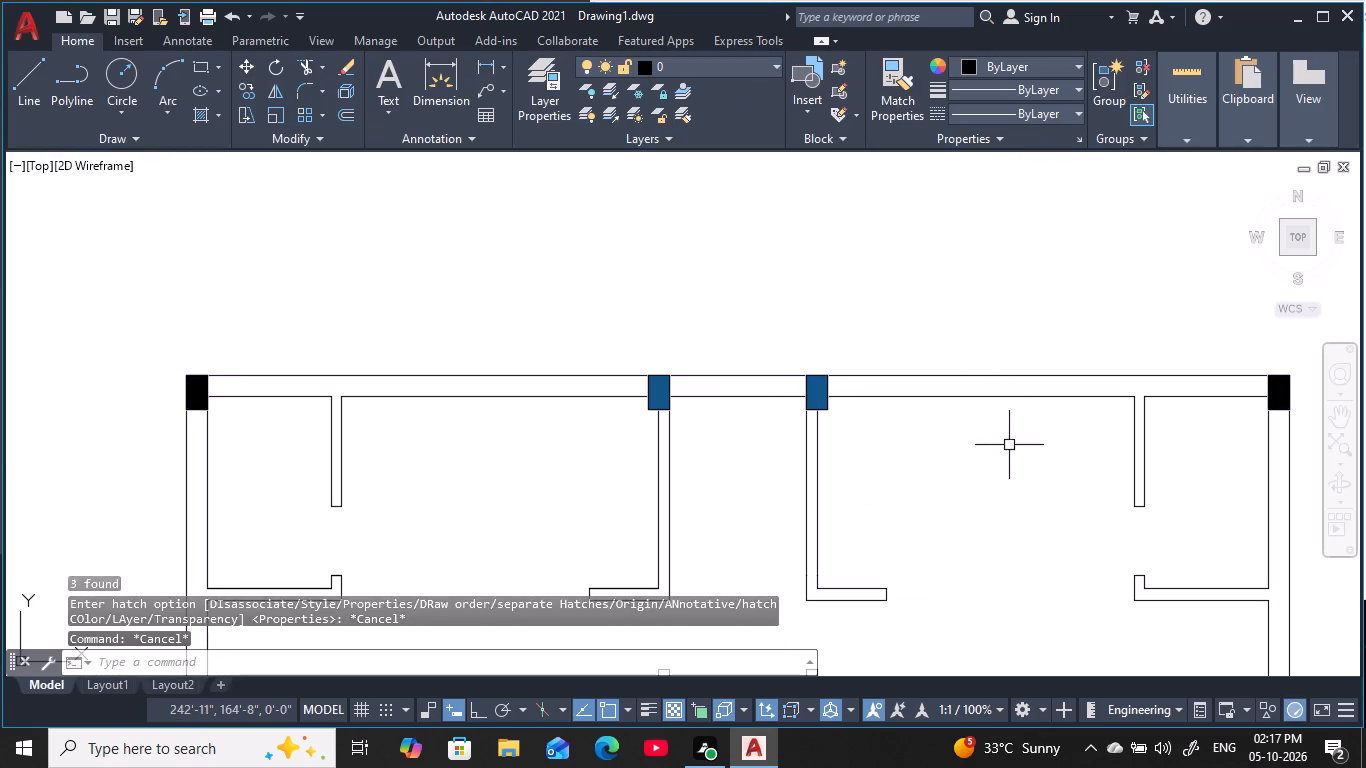
{"action": "key", "text": "Escape"}
{"action": "key", "text": "Escape"}
{"action": "key", "text": "Escape"}
{"action": "key", "text": "Escape"}
Set the solid fill of the column at the plan's upper-left outer corner to colour 16,86,137.
{"action": "scroll", "coordinate": [857, 452], "scroll_direction": "down", "scroll_amount": 2}
{"action": "key", "text": "Escape"}
{"action": "scroll", "coordinate": [626, 431], "scroll_direction": "up", "scroll_amount": 2}
{"action": "middle_click_drag", "start_coordinate": [619, 476], "coordinate": [633, 478]}
{"action": "scroll", "coordinate": [619, 476], "scroll_direction": "up", "scroll_amount": 1}
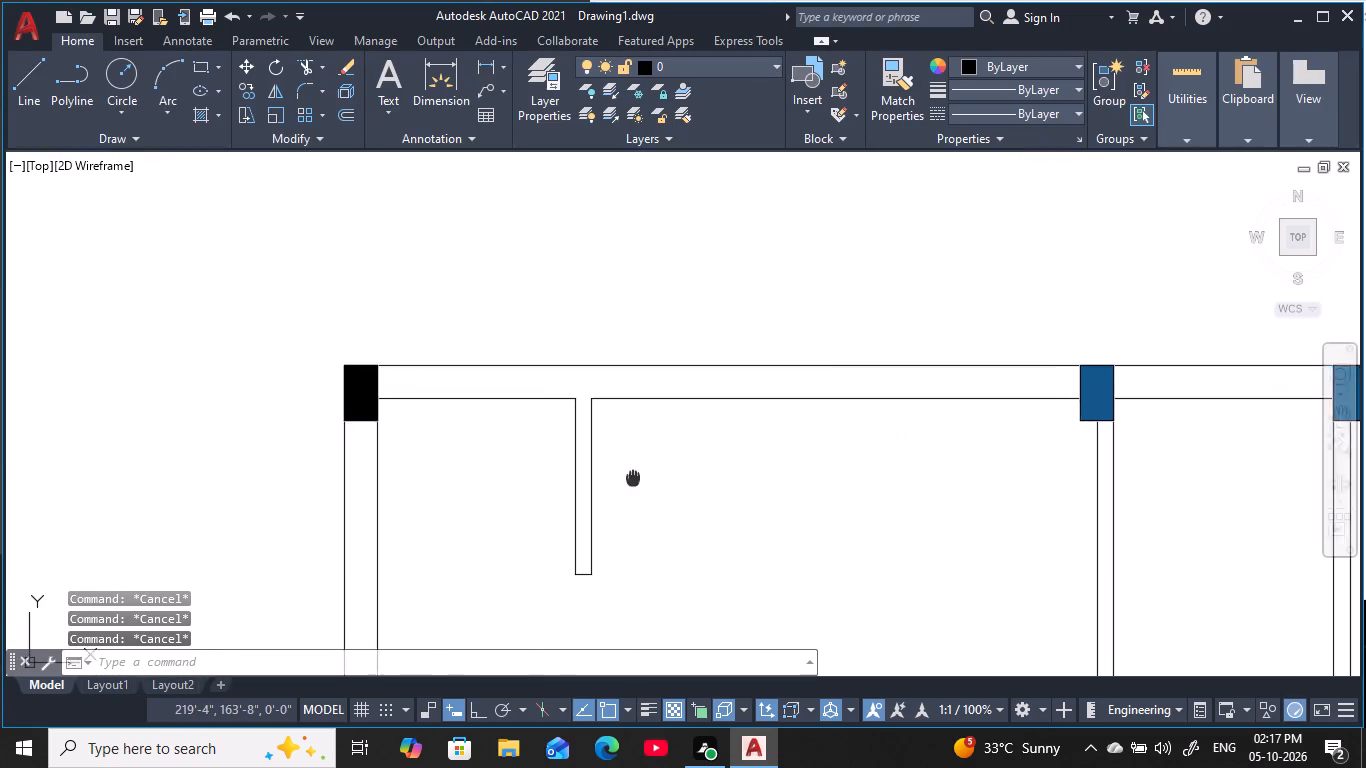
{"action": "middle_click_drag", "start_coordinate": [633, 478], "coordinate": [706, 468]}
{"action": "key", "text": "Escape"}
{"action": "key", "text": "Escape"}
{"action": "left_click", "coordinate": [437, 388]}
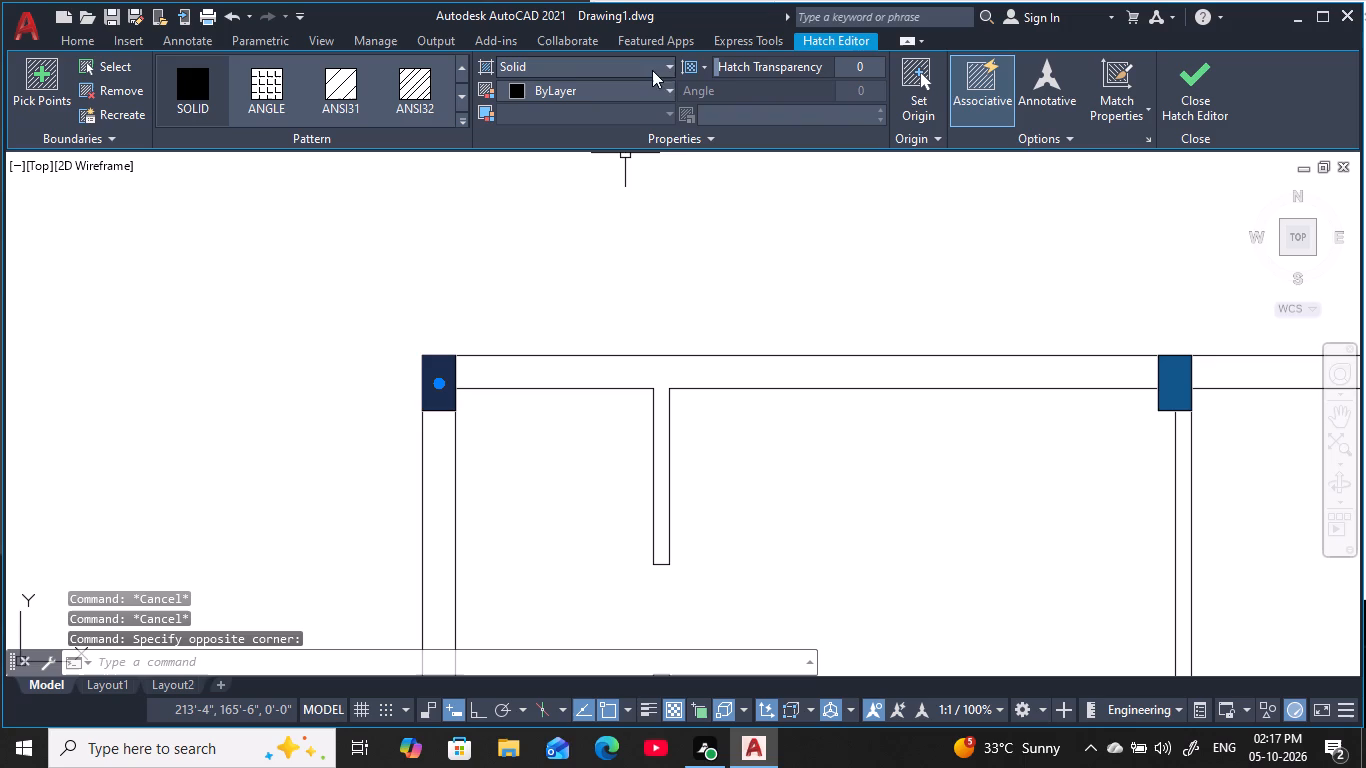
{"action": "left_click", "coordinate": [648, 92]}
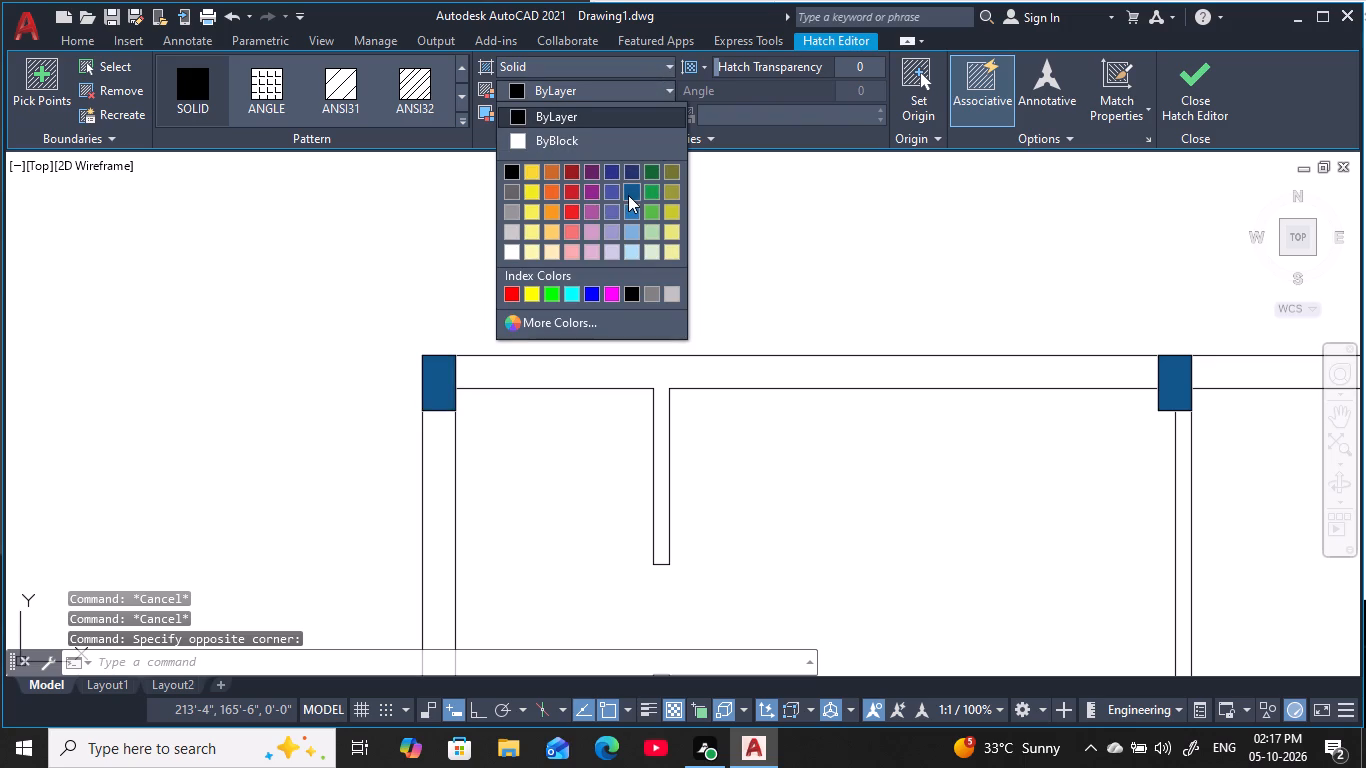
{"action": "left_click", "coordinate": [628, 195]}
Set the solid fill of the column at the plan's upper-right outer corner to colour 16,86,137.
{"action": "middle_click_drag", "start_coordinate": [983, 458], "coordinate": [246, 273]}
{"action": "middle_click_drag", "start_coordinate": [917, 327], "coordinate": [455, 533]}
{"action": "left_click", "coordinate": [966, 395]}
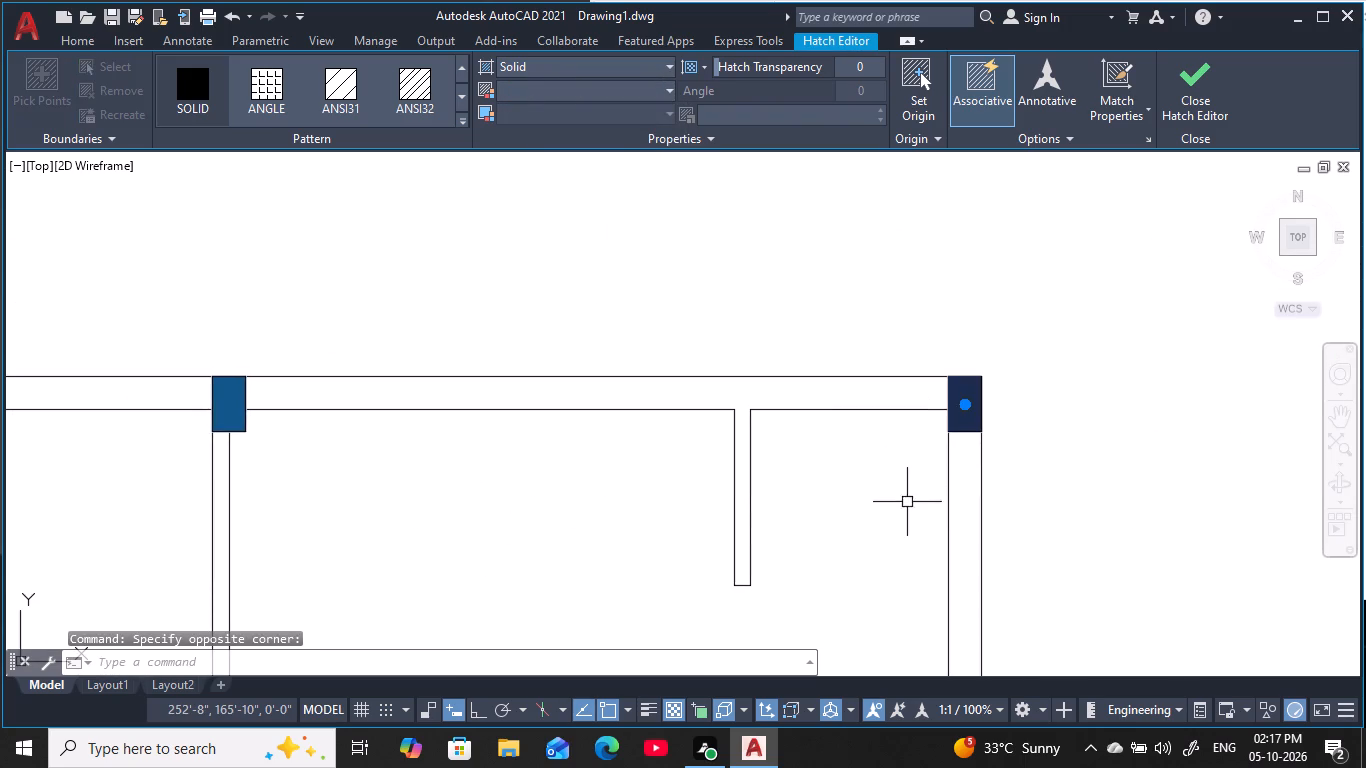
{"action": "left_click", "coordinate": [632, 90]}
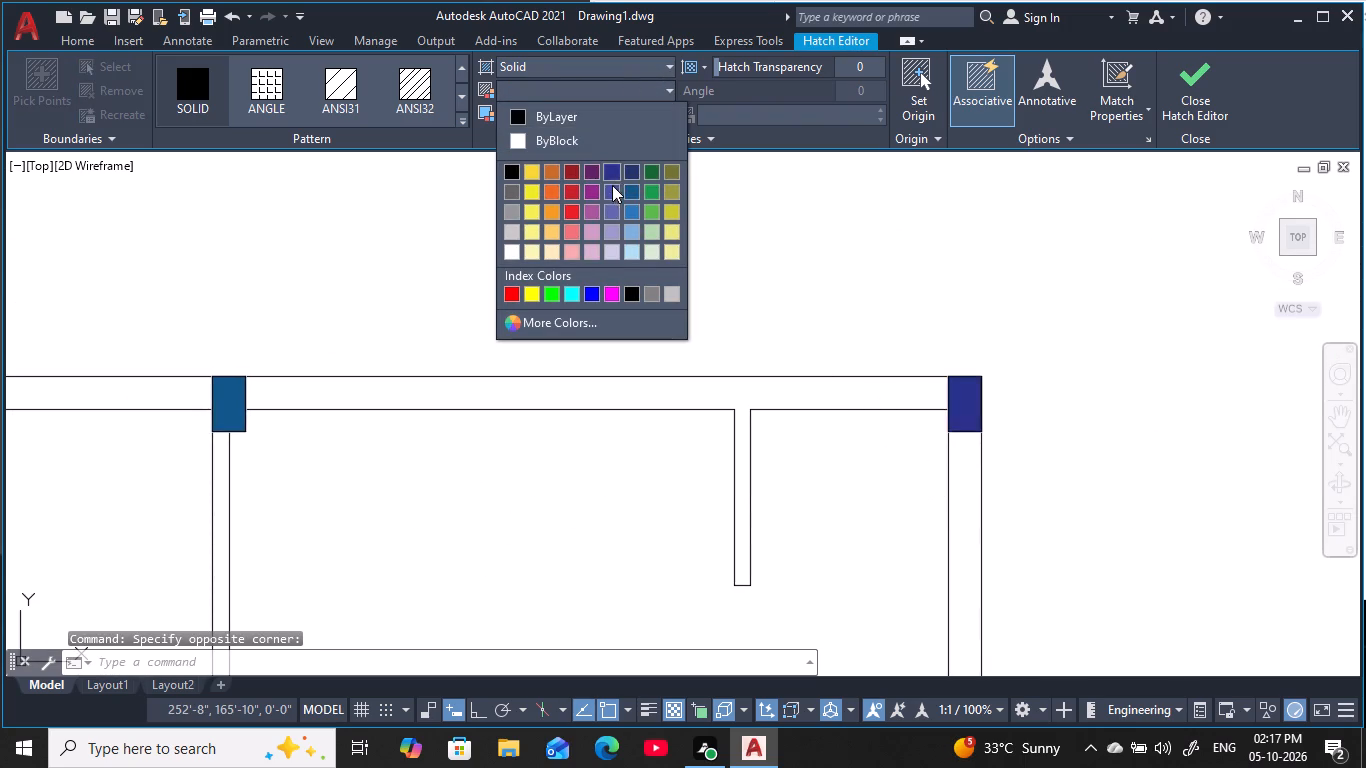
{"action": "left_click", "coordinate": [624, 194]}
{"action": "key", "text": "Escape"}
{"action": "key", "text": "Escape"}
{"action": "key", "text": "Escape"}
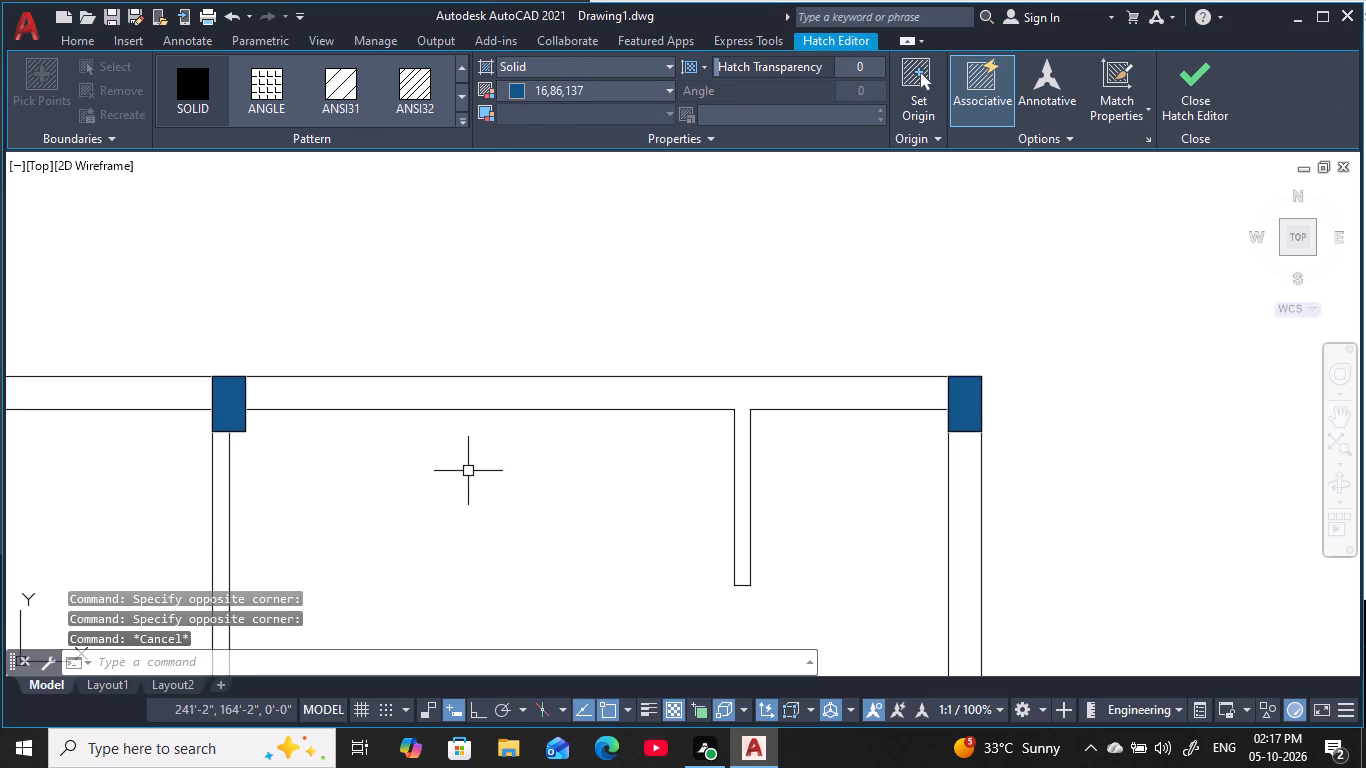
{"action": "key", "text": "Escape"}
{"action": "scroll", "coordinate": [459, 479], "scroll_direction": "down", "scroll_amount": 2}
{"action": "middle_click_drag", "start_coordinate": [492, 472], "coordinate": [867, 396]}
{"action": "key", "text": "Escape"}
{"action": "key", "text": "Escape"}
{"action": "key", "text": "Escape"}
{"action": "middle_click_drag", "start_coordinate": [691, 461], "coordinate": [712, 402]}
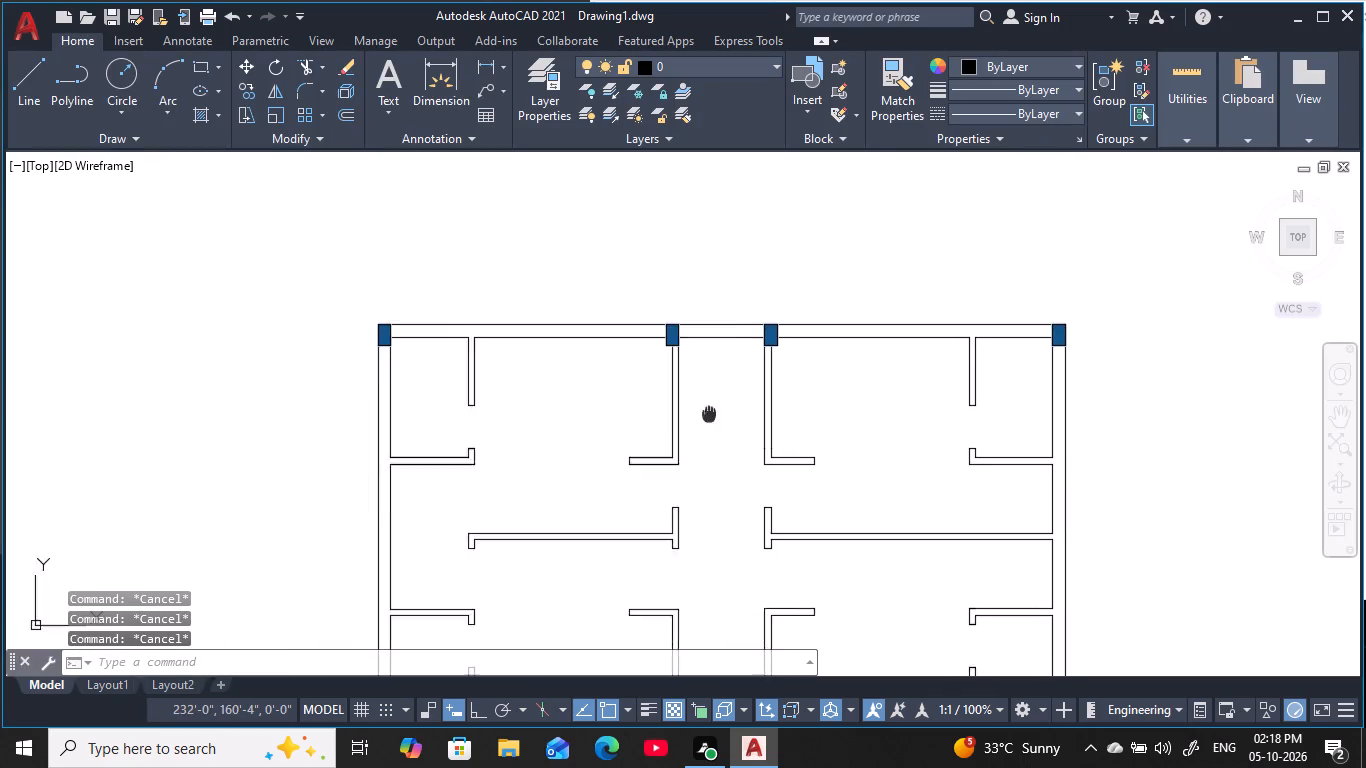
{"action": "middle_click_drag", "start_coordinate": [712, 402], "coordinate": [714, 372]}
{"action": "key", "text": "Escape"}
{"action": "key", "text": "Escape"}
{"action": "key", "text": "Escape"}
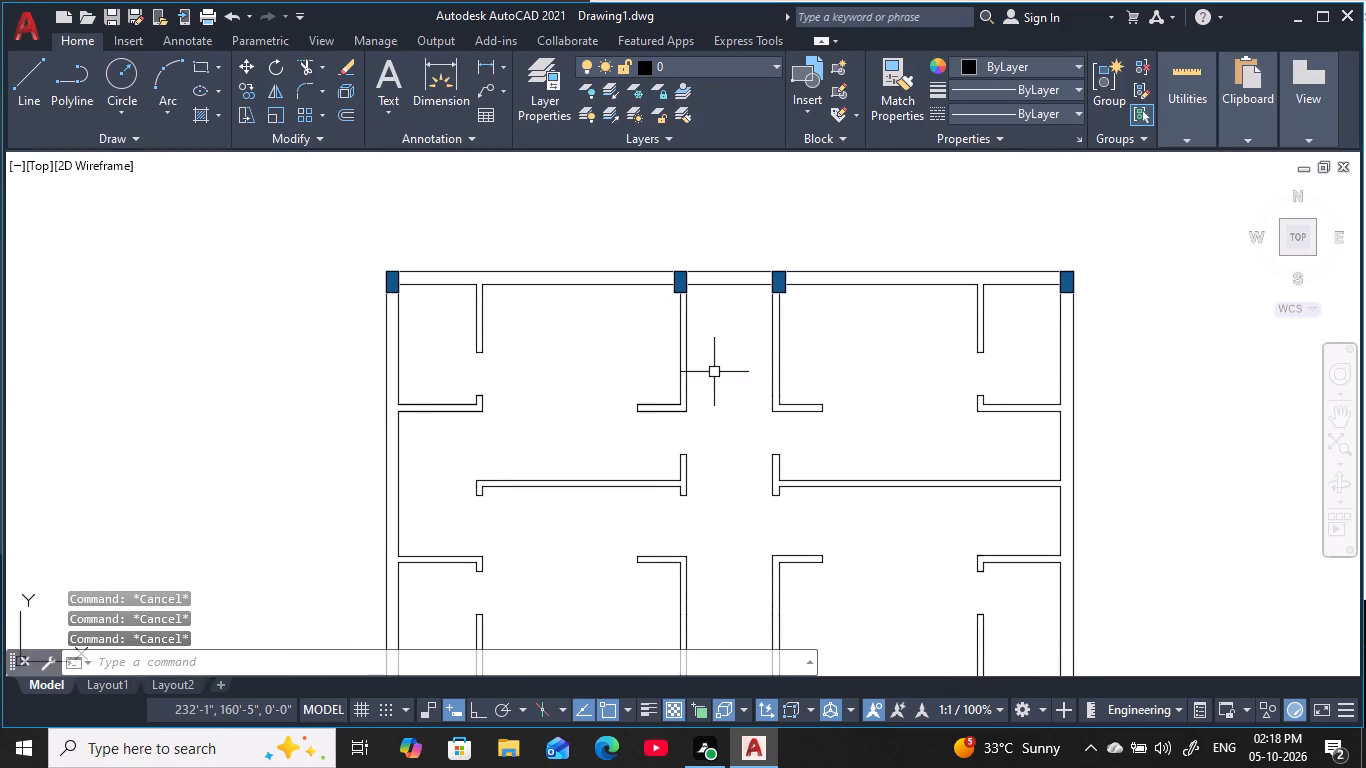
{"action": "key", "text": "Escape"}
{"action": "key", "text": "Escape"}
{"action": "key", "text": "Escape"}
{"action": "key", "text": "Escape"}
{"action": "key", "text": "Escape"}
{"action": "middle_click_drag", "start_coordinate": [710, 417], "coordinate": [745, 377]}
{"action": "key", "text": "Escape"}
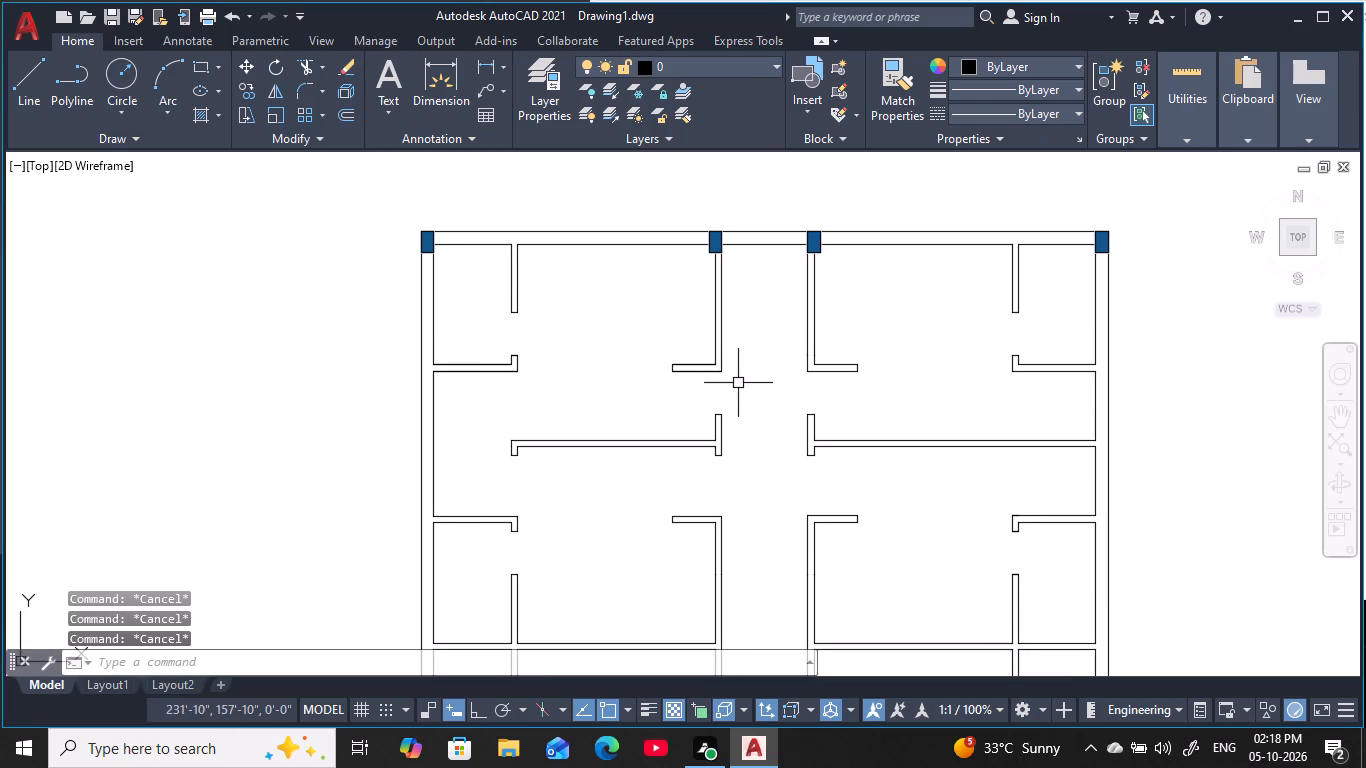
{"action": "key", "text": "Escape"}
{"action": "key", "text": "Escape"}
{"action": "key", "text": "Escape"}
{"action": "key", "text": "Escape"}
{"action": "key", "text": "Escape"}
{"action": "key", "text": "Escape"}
Copy the column atop the corridor's left wall by its lower-right corner to that wall's first crosswall junction below, flush with the corridor face and crosswall underside.
{"action": "scroll", "coordinate": [738, 242], "scroll_direction": "up", "scroll_amount": 1}
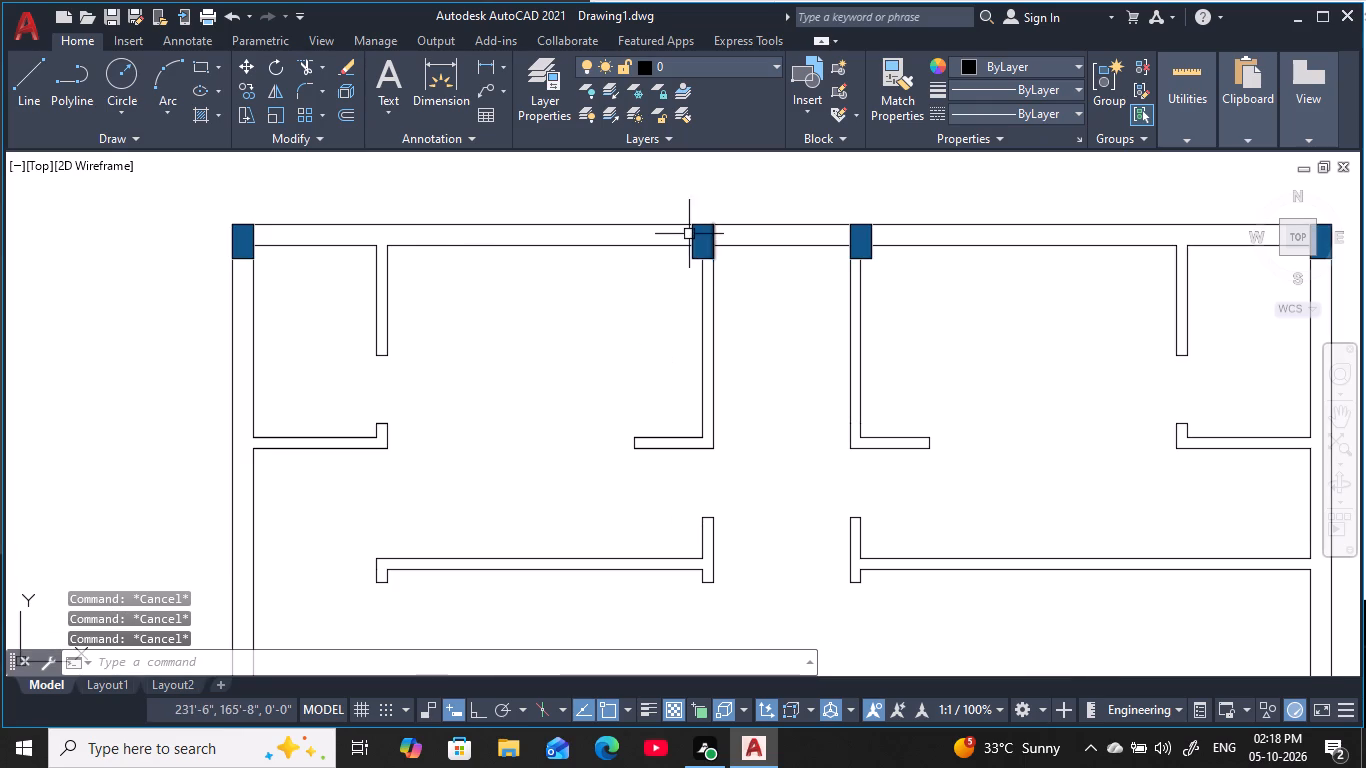
{"action": "left_click", "coordinate": [671, 191]}
{"action": "left_click", "coordinate": [813, 352]}
{"action": "type", "text": "co"}
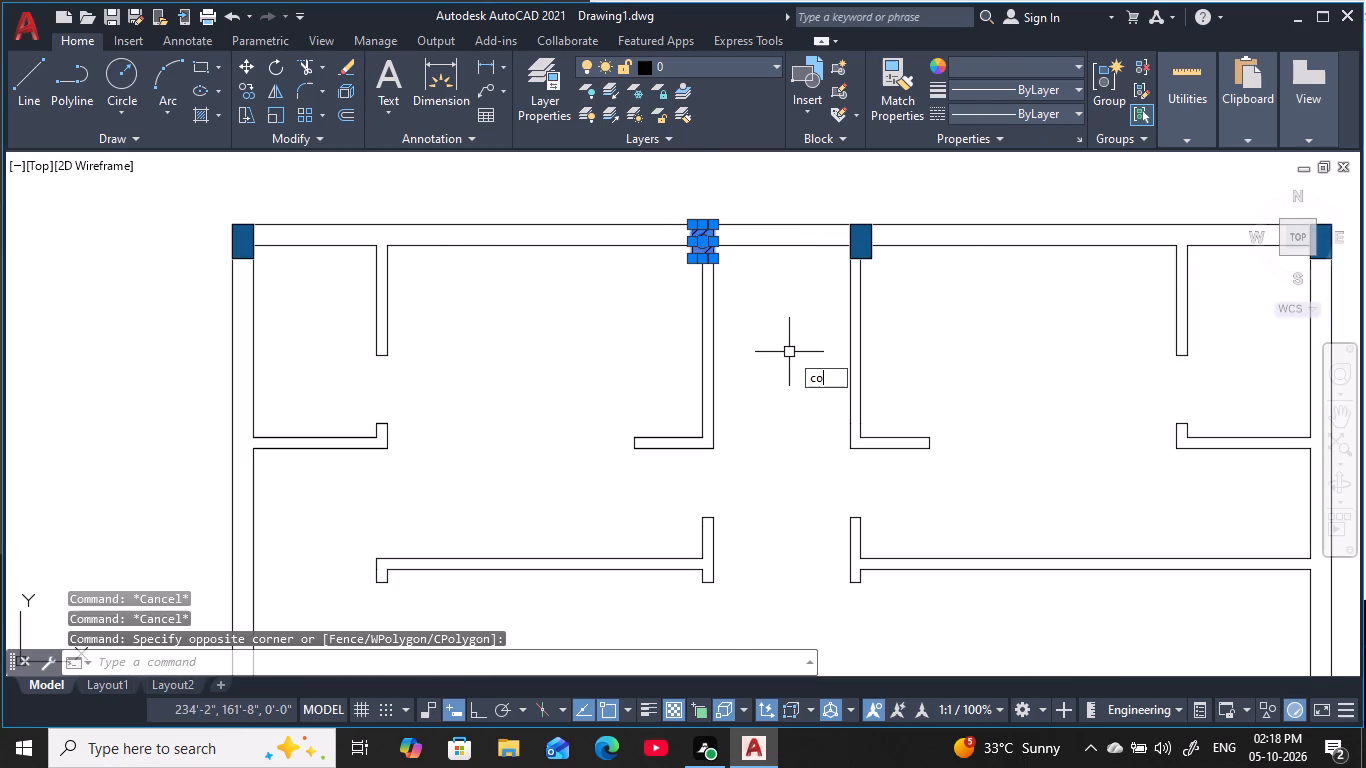
{"action": "key", "text": "space"}
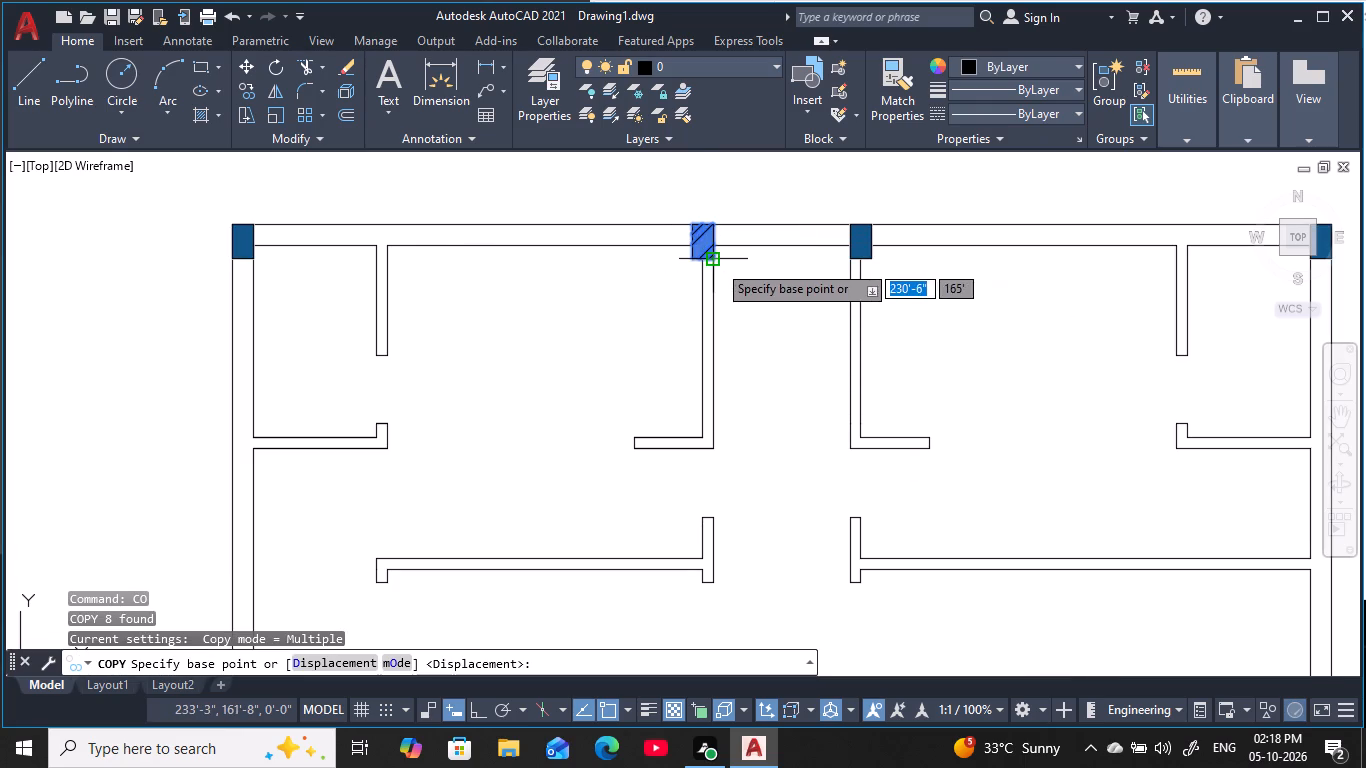
{"action": "left_click", "coordinate": [717, 263]}
{"action": "middle_click_drag", "start_coordinate": [697, 468], "coordinate": [735, 399]}
{"action": "scroll", "coordinate": [760, 500], "scroll_direction": "up", "scroll_amount": 1}
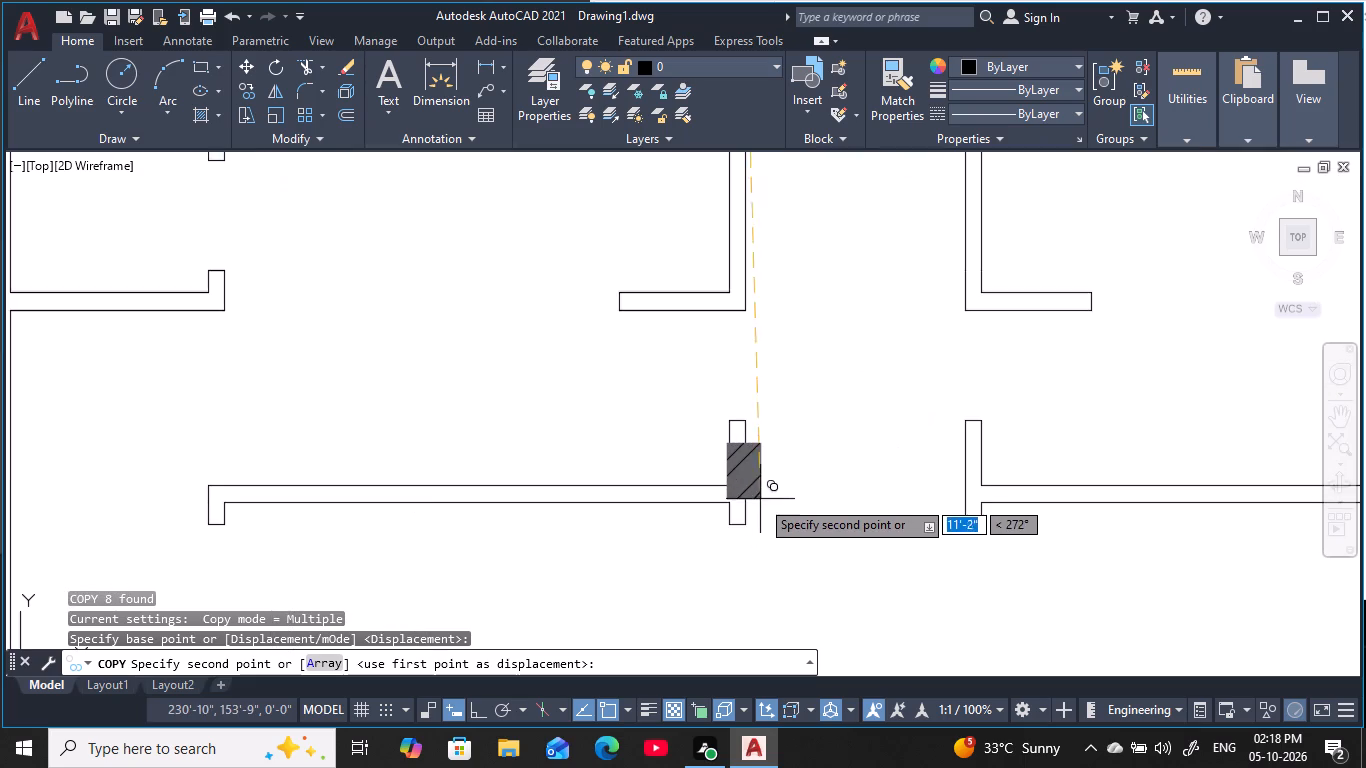
{"action": "scroll", "coordinate": [760, 499], "scroll_direction": "up", "scroll_amount": 2}
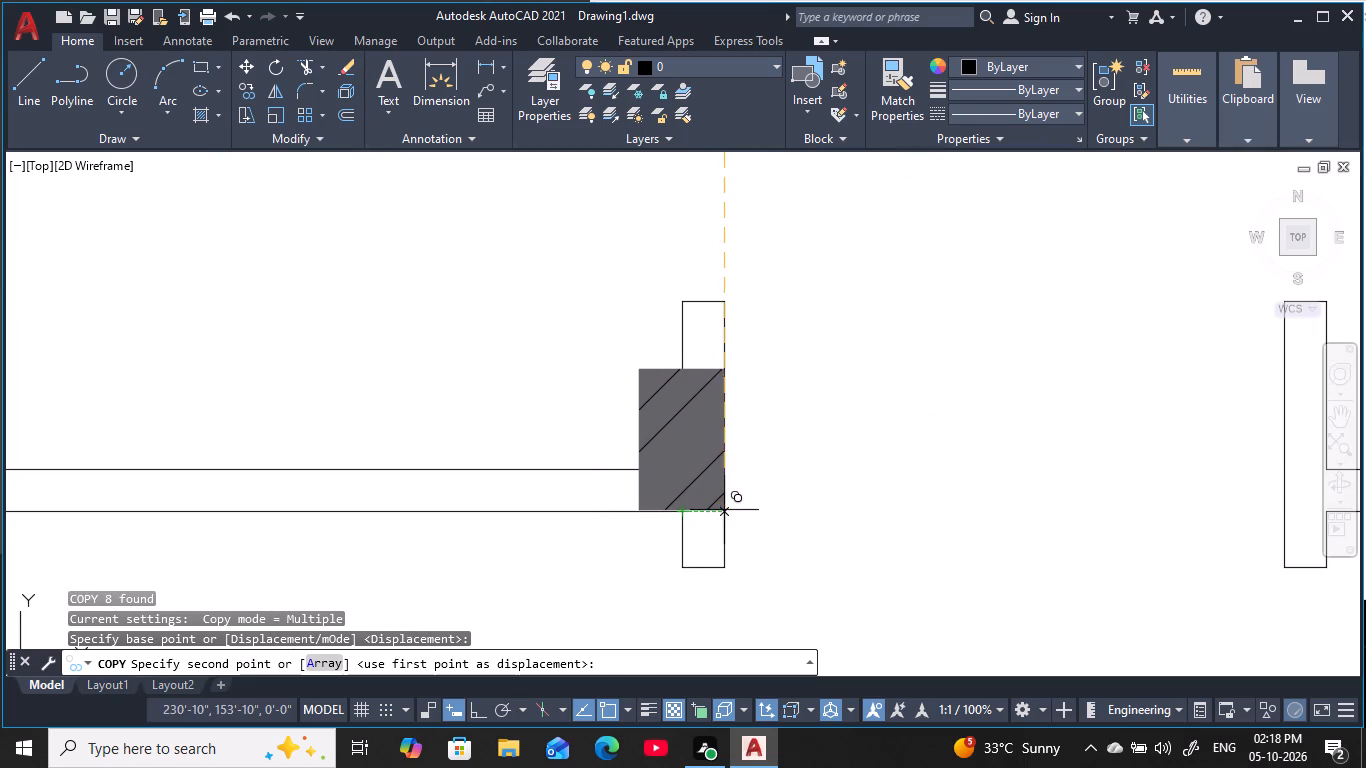
{"action": "left_click", "coordinate": [725, 509]}
{"action": "middle_click_drag", "start_coordinate": [849, 510], "coordinate": [1222, 423]}
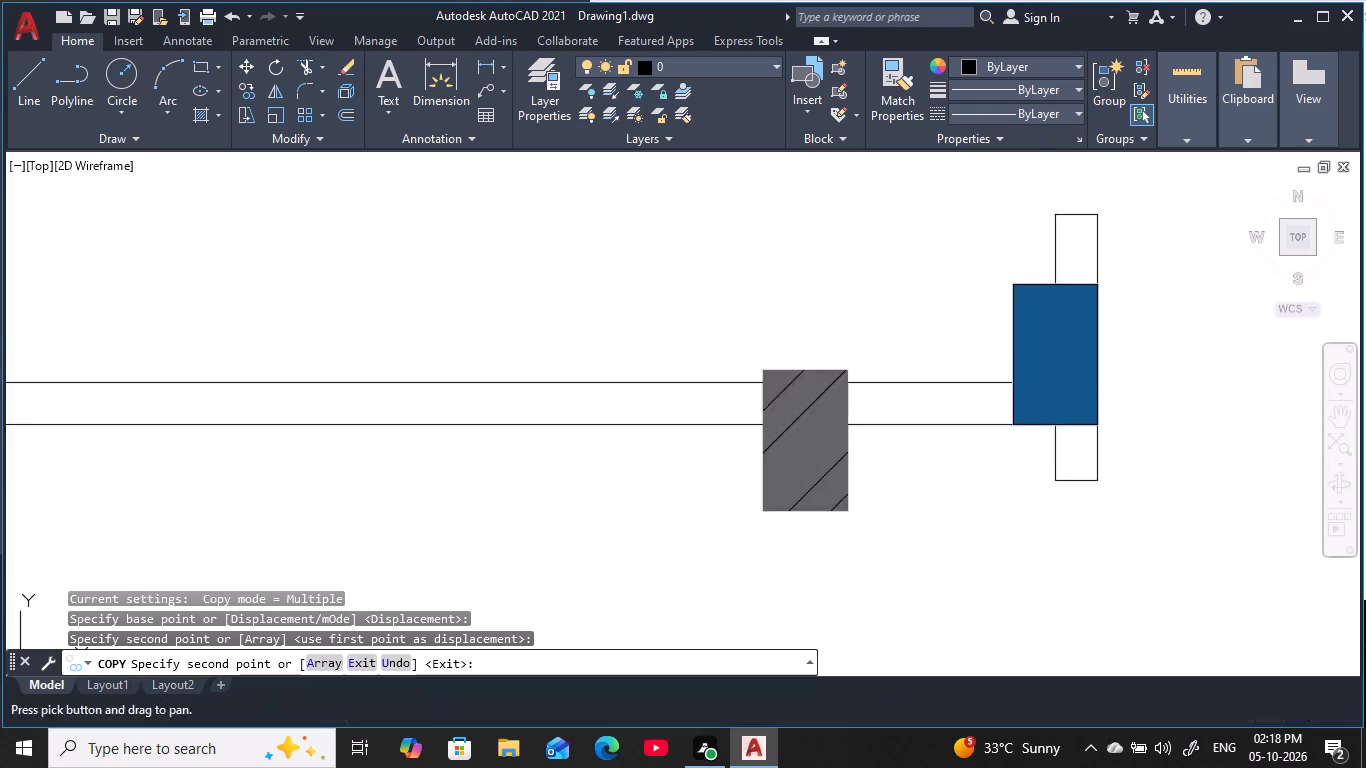
Place another copy of the column on the left outer wall, its lower-right corner on the inner face, level with the crosswall's underside.
{"action": "scroll", "coordinate": [780, 487], "scroll_direction": "down", "scroll_amount": 2}
{"action": "middle_click_drag", "start_coordinate": [509, 473], "coordinate": [872, 467]}
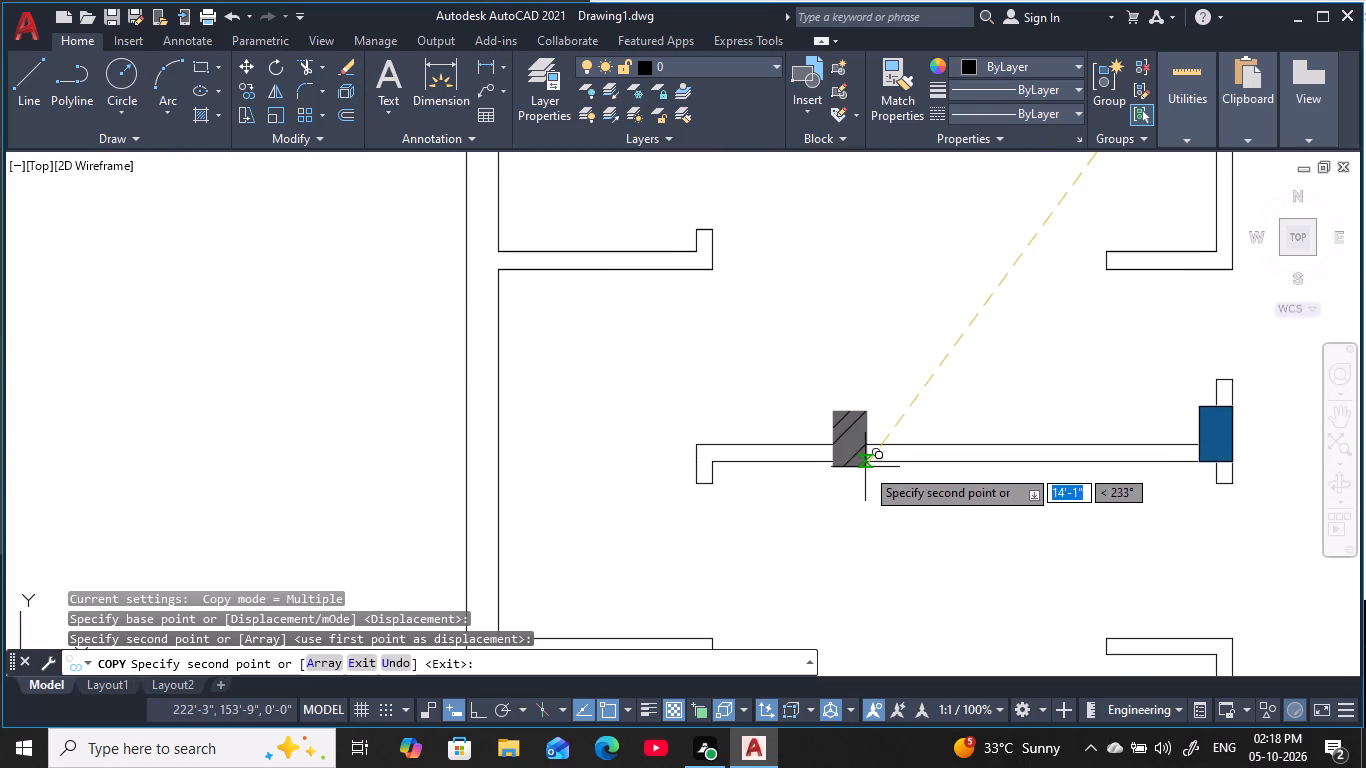
{"action": "middle_click_drag", "start_coordinate": [593, 456], "coordinate": [805, 478]}
{"action": "middle_click_drag", "start_coordinate": [822, 448], "coordinate": [774, 461]}
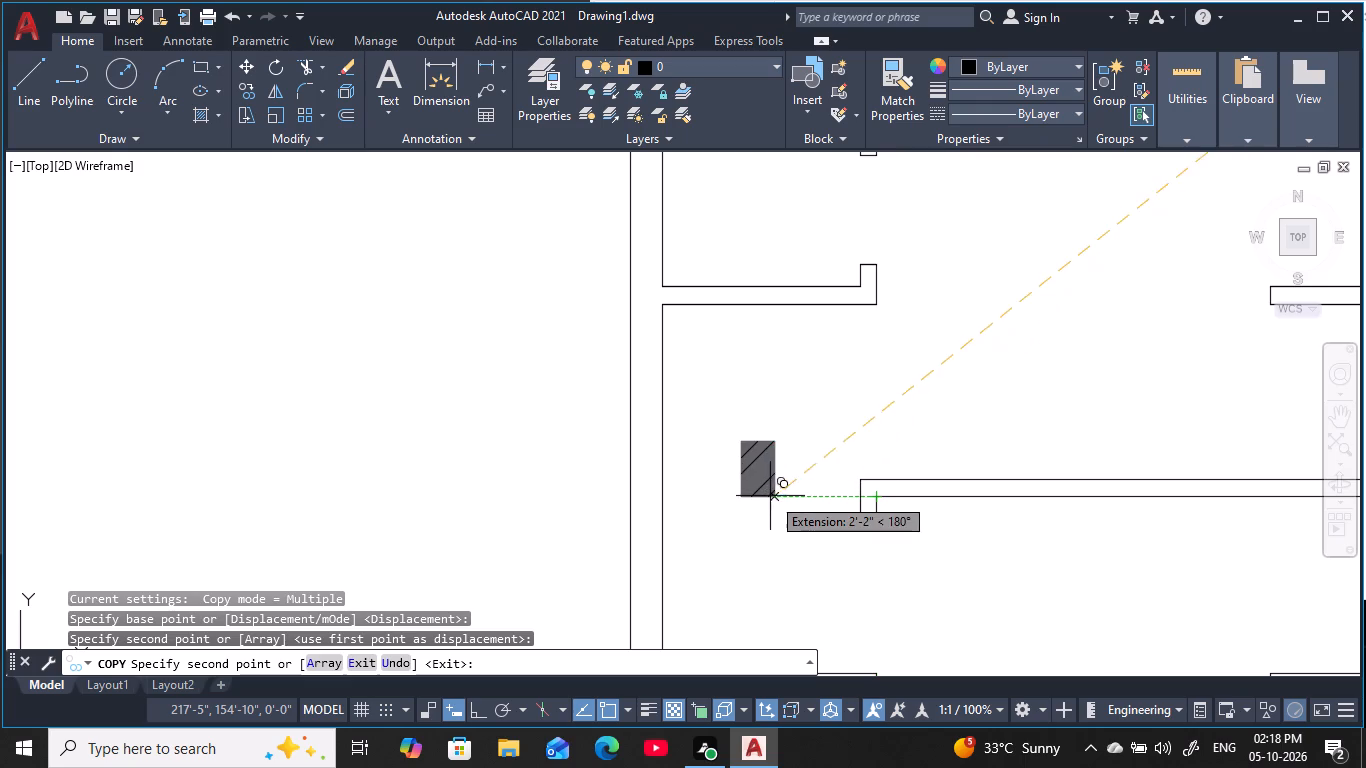
{"action": "left_click", "coordinate": [659, 494]}
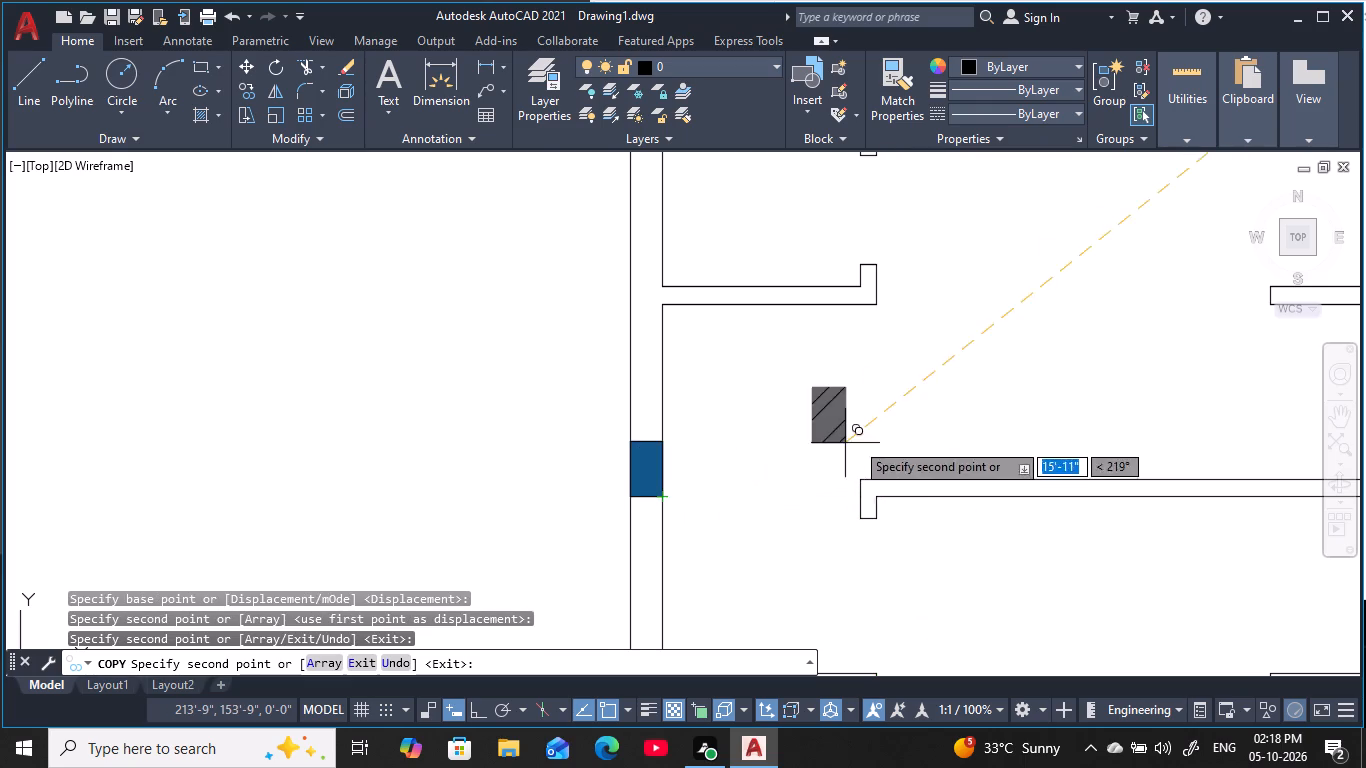
{"action": "middle_click_drag", "start_coordinate": [858, 441], "coordinate": [758, 425]}
{"action": "key", "text": "Escape"}
{"action": "key", "text": "Escape"}
{"action": "key", "text": "Escape"}
{"action": "key", "text": "Escape"}
{"action": "key", "text": "Escape"}
{"action": "key", "text": "Escape"}
{"action": "key", "text": "Escape"}
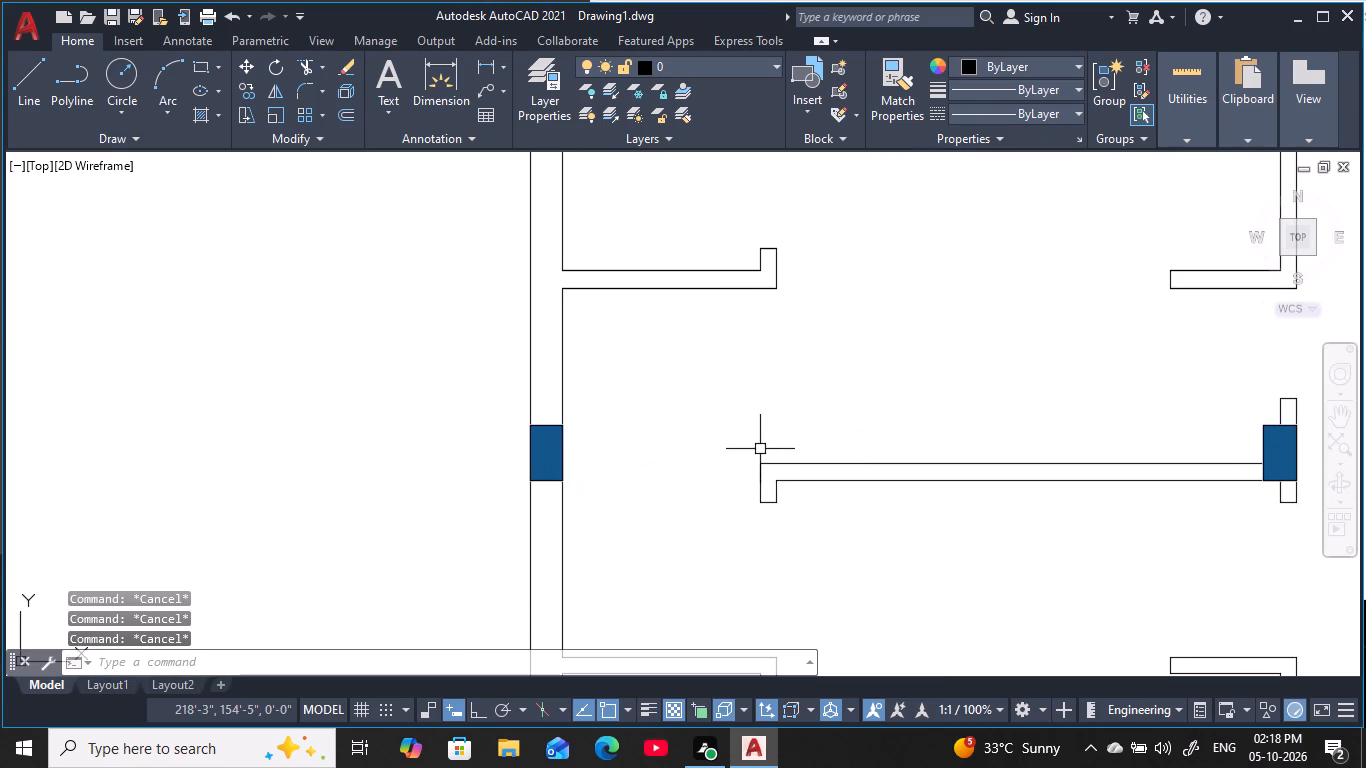
Copy the left outer wall's column by its lower-left corner to the left end of the nearby crosswall, flush with its end face and underside.
{"action": "key", "text": "c"}
{"action": "key", "text": "Escape"}
{"action": "key", "text": "Escape"}
{"action": "key", "text": "Escape"}
{"action": "key", "text": "Escape"}
{"action": "left_click_drag", "start_coordinate": [474, 382], "coordinate": [483, 391]}
{"action": "left_click", "coordinate": [656, 543]}
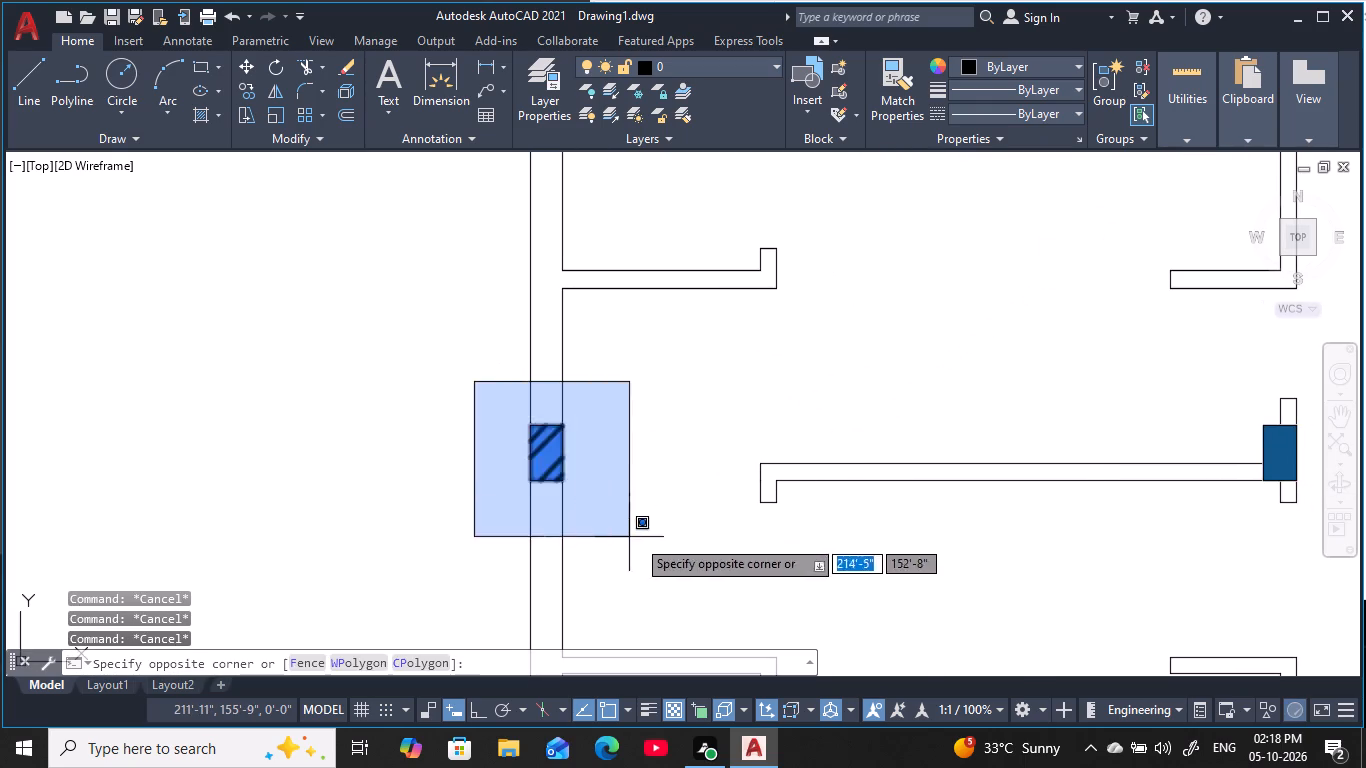
{"action": "type", "text": "co"}
{"action": "key", "text": "space"}
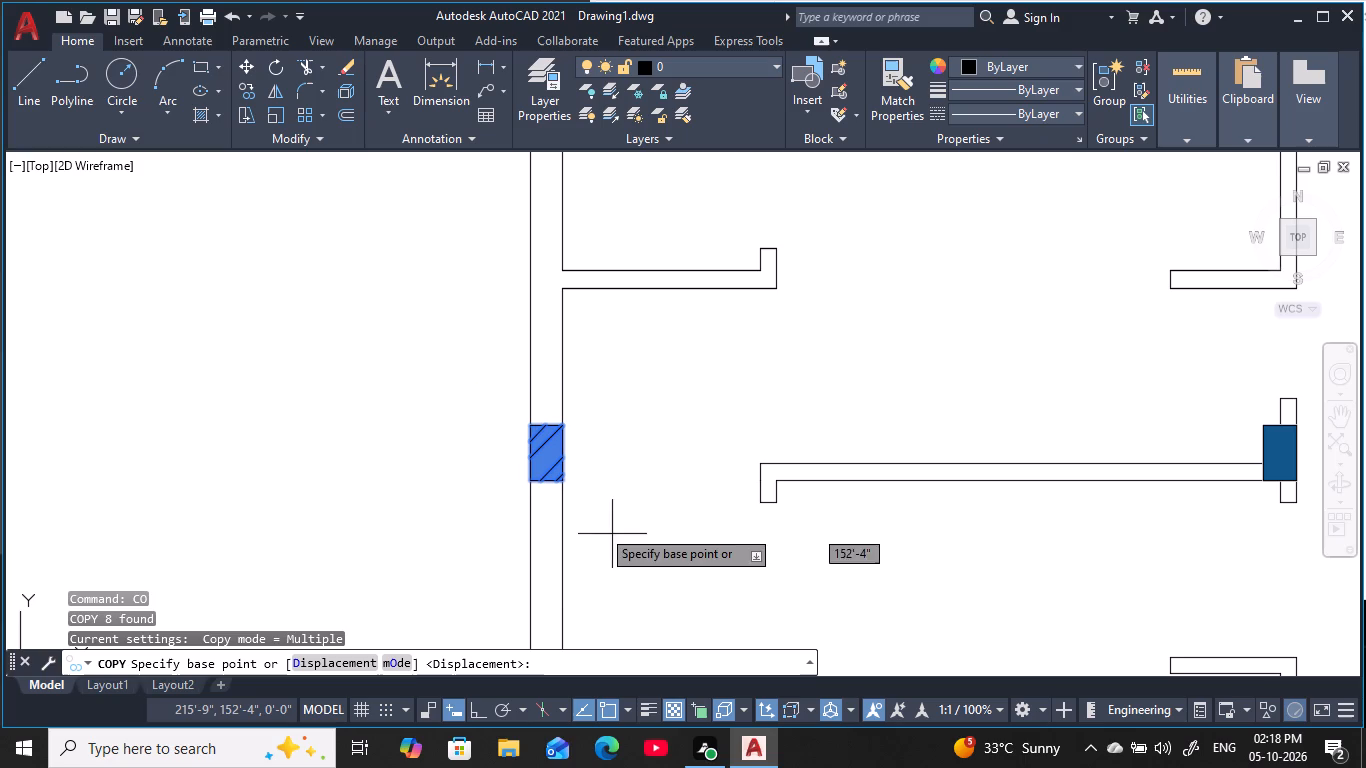
{"action": "left_click", "coordinate": [527, 481]}
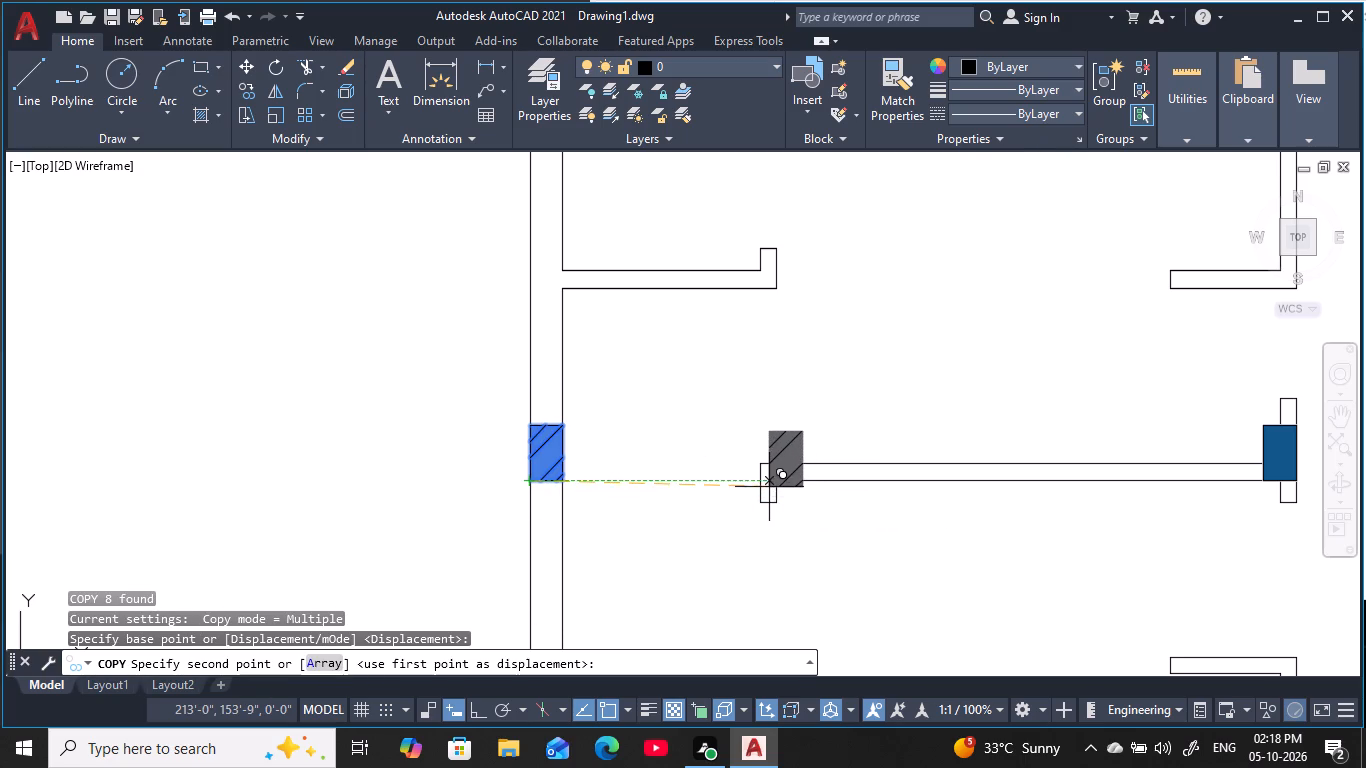
{"action": "left_click", "coordinate": [757, 484]}
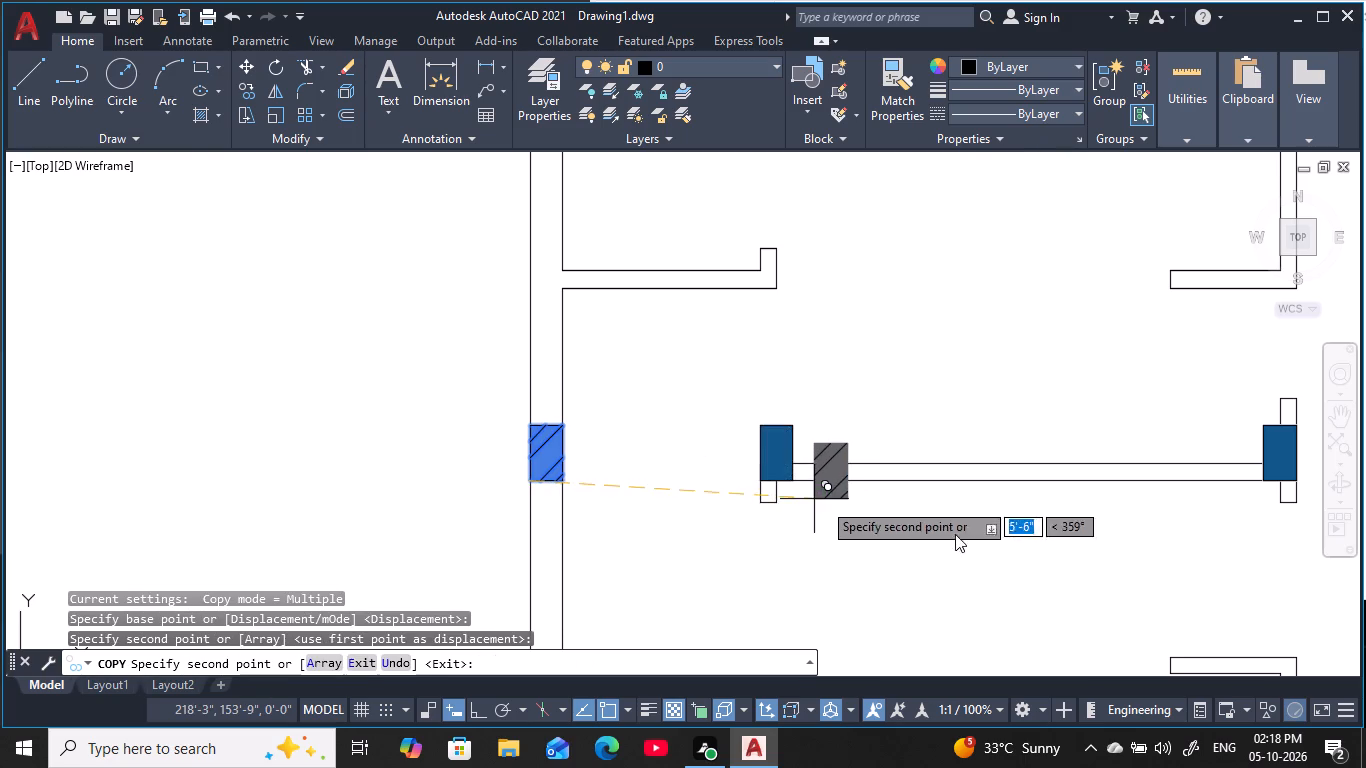
{"action": "middle_click_drag", "start_coordinate": [1029, 536], "coordinate": [606, 463]}
{"action": "scroll", "coordinate": [632, 463], "scroll_direction": "down", "scroll_amount": 2}
{"action": "middle_click_drag", "start_coordinate": [638, 463], "coordinate": [594, 466]}
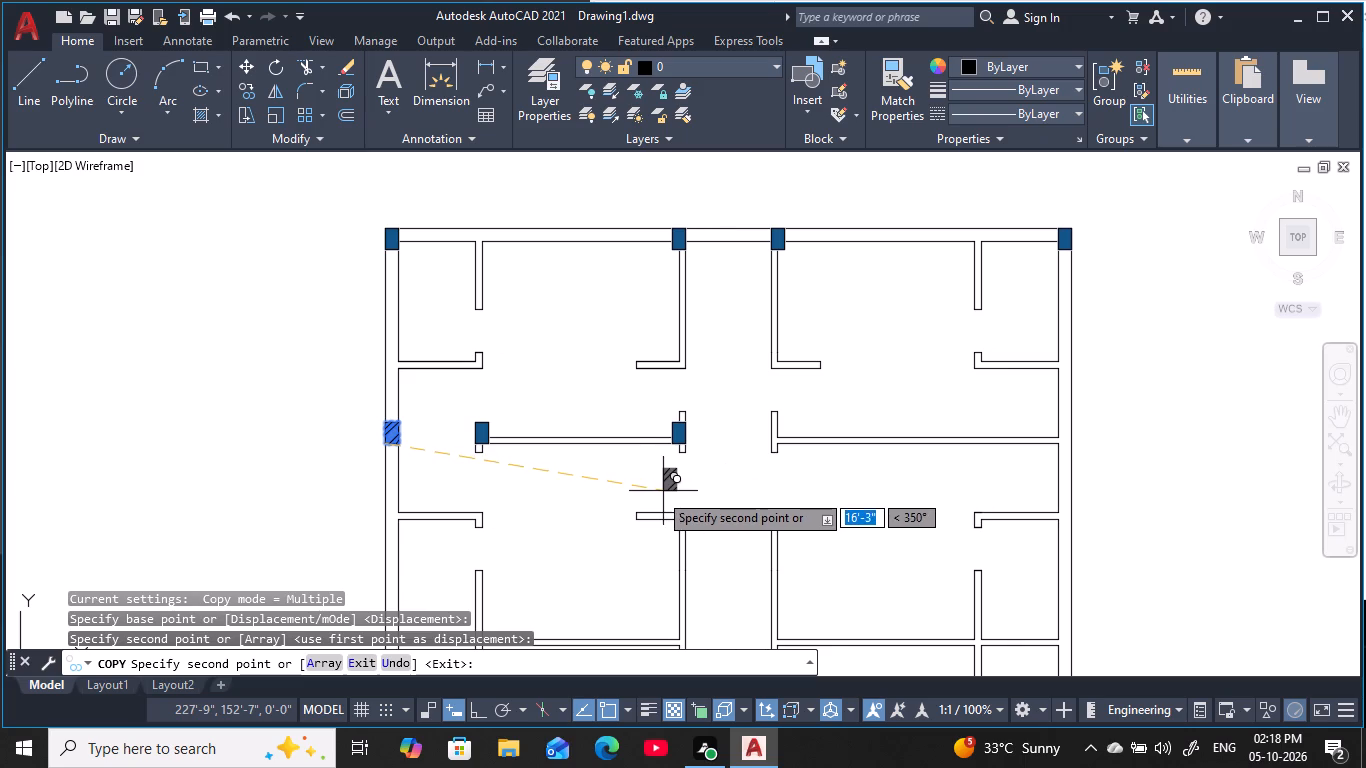
{"action": "key", "text": "Escape"}
{"action": "key", "text": "Escape"}
{"action": "key", "text": "Escape"}
{"action": "key", "text": "Escape"}
{"action": "key", "text": "Escape"}
{"action": "key", "text": "Escape"}
{"action": "key", "text": "Escape"}
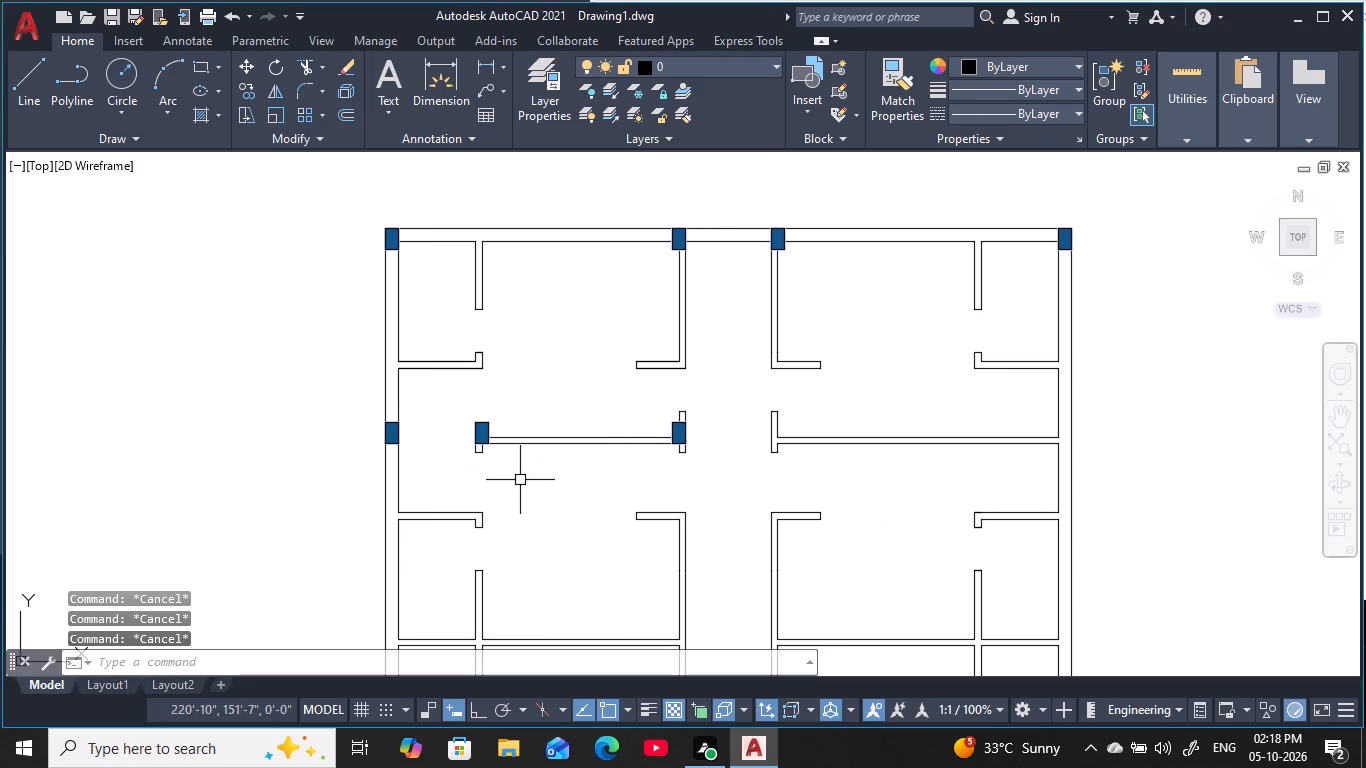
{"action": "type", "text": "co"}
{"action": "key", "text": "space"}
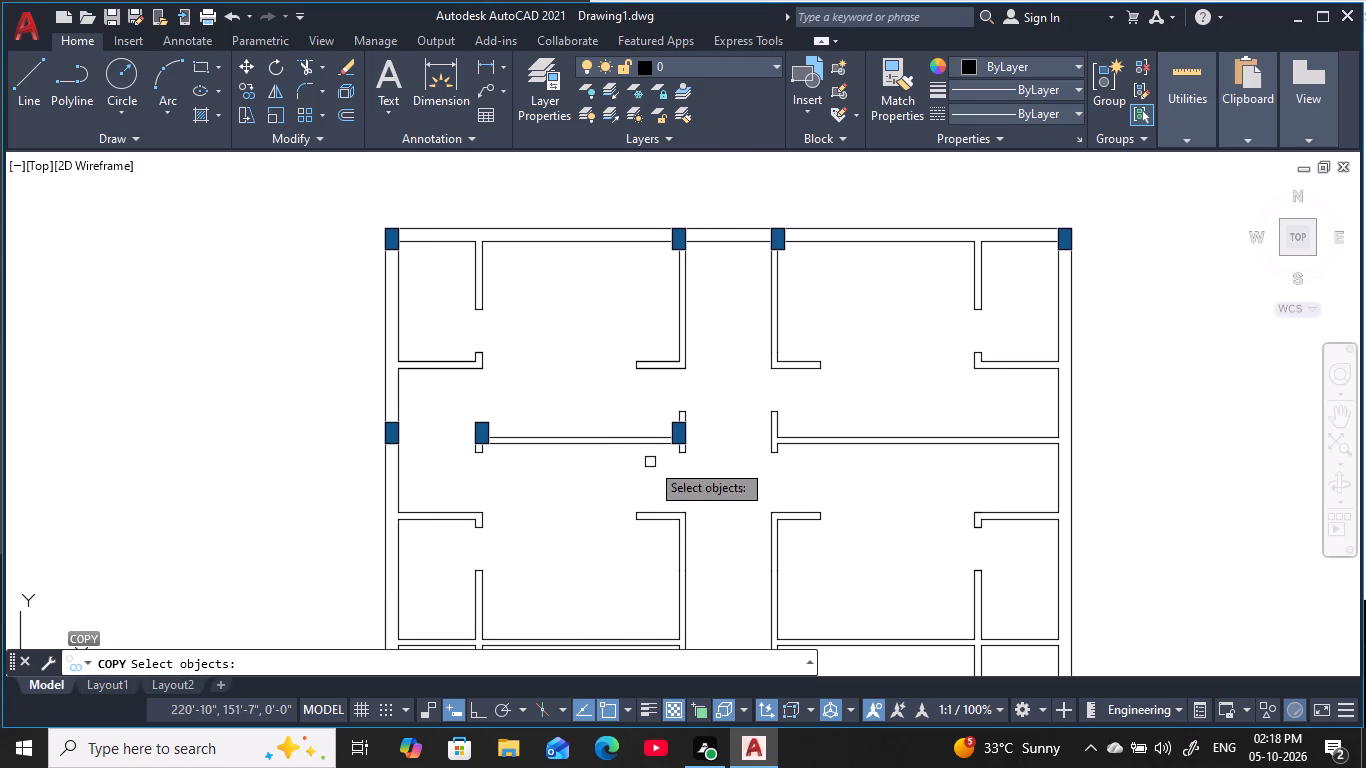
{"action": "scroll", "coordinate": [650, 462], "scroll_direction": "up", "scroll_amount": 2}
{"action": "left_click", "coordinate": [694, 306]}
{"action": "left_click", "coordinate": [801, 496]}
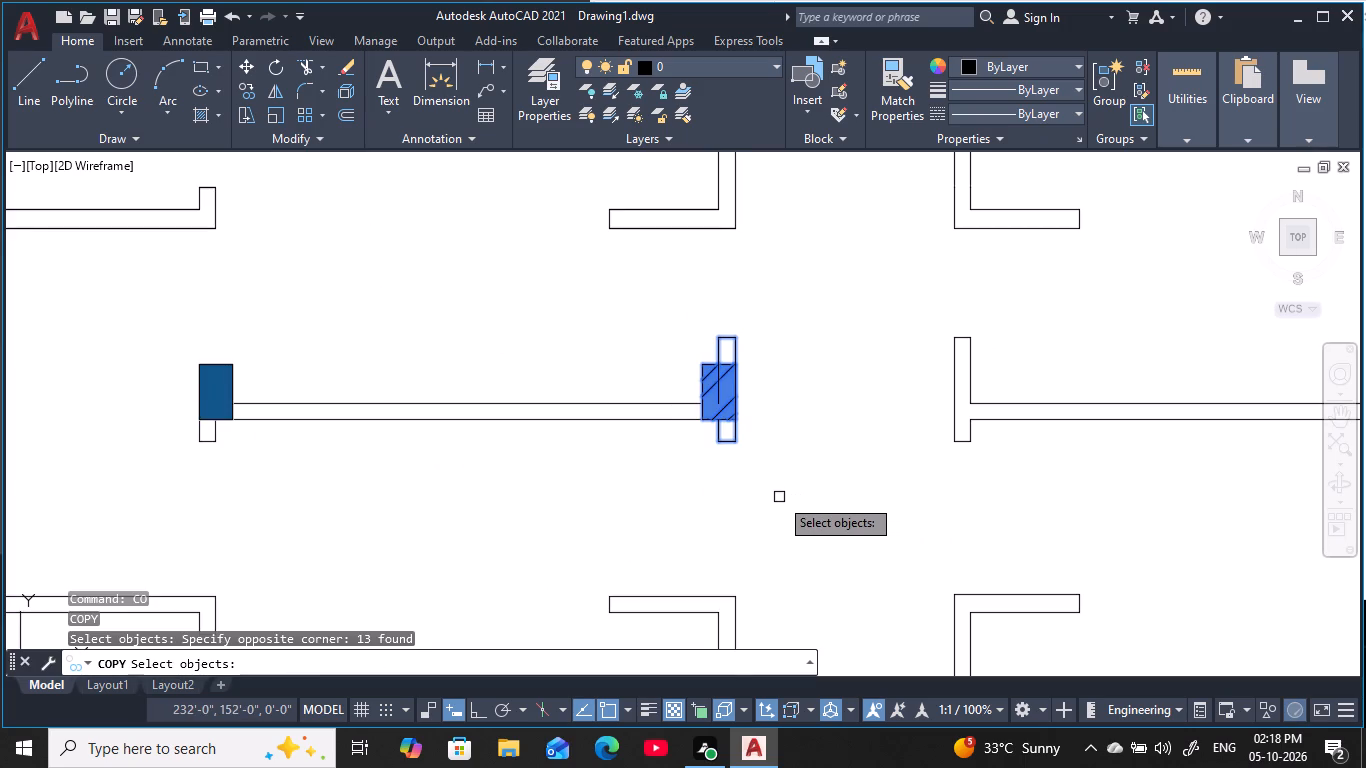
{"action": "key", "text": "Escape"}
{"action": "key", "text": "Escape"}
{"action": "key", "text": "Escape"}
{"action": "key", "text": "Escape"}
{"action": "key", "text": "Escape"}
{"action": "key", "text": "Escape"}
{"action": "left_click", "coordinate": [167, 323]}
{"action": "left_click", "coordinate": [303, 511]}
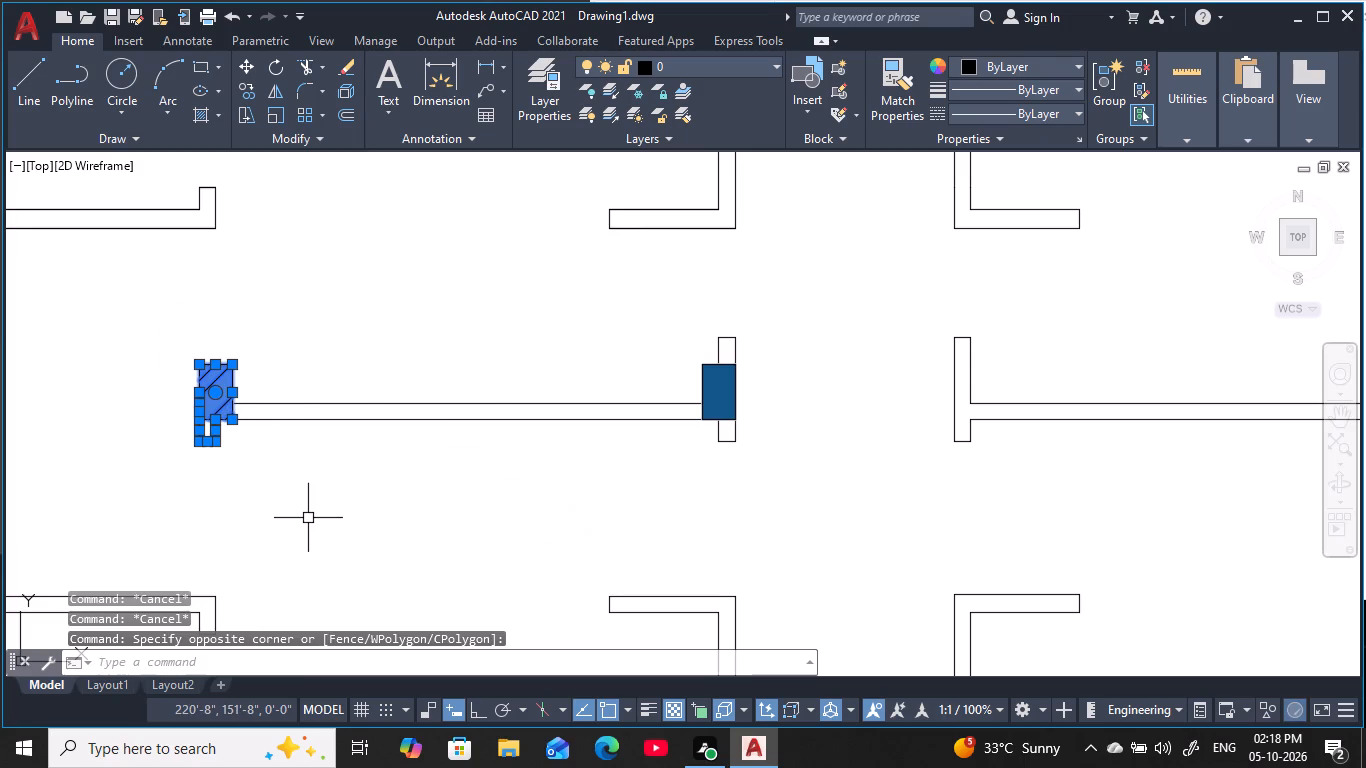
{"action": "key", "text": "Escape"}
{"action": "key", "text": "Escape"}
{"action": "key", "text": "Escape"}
Copy the left outer wall's column by its lower-left corner to the corridor's right wall, flush with the corridor face and crosswall underside.
{"action": "middle_click_drag", "start_coordinate": [191, 409], "coordinate": [953, 502]}
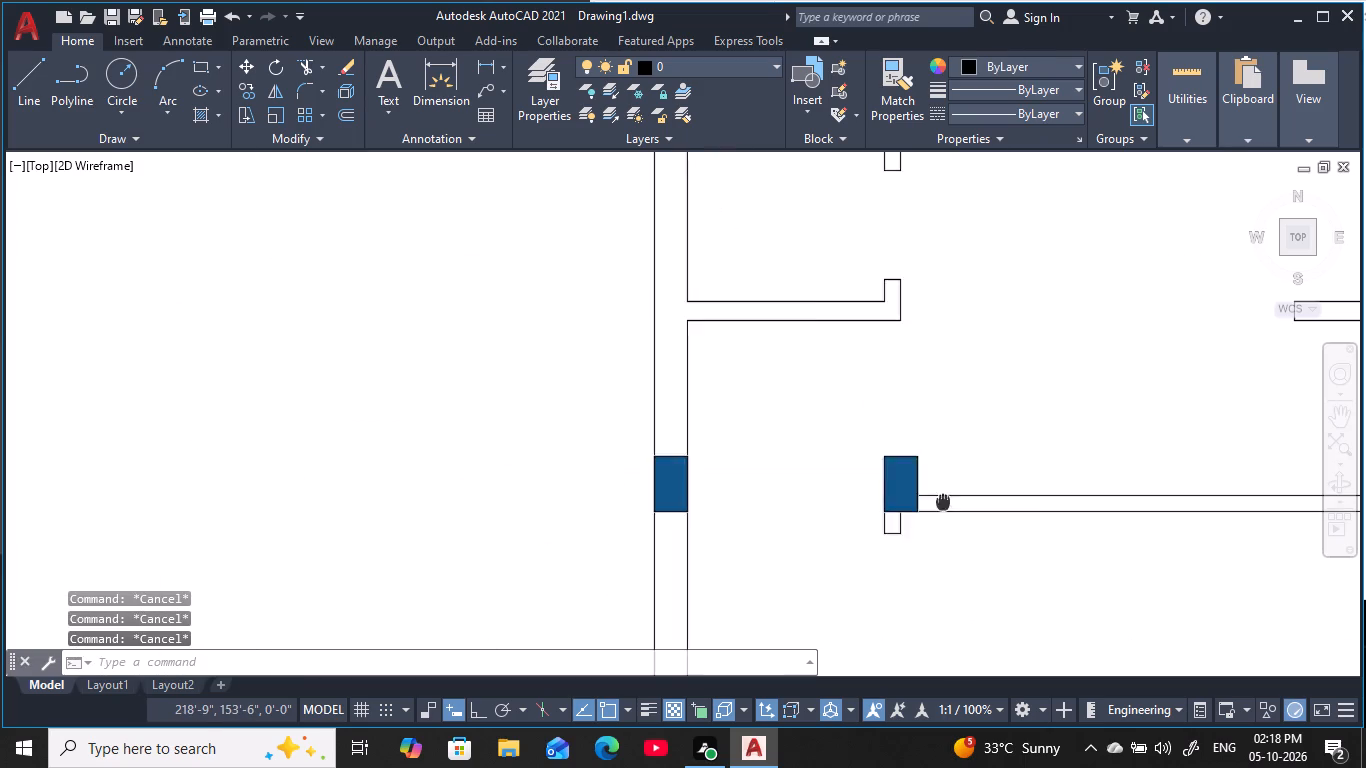
{"action": "middle_click_drag", "start_coordinate": [953, 502], "coordinate": [1000, 500]}
{"action": "left_click", "coordinate": [753, 443]}
{"action": "left_click", "coordinate": [918, 590]}
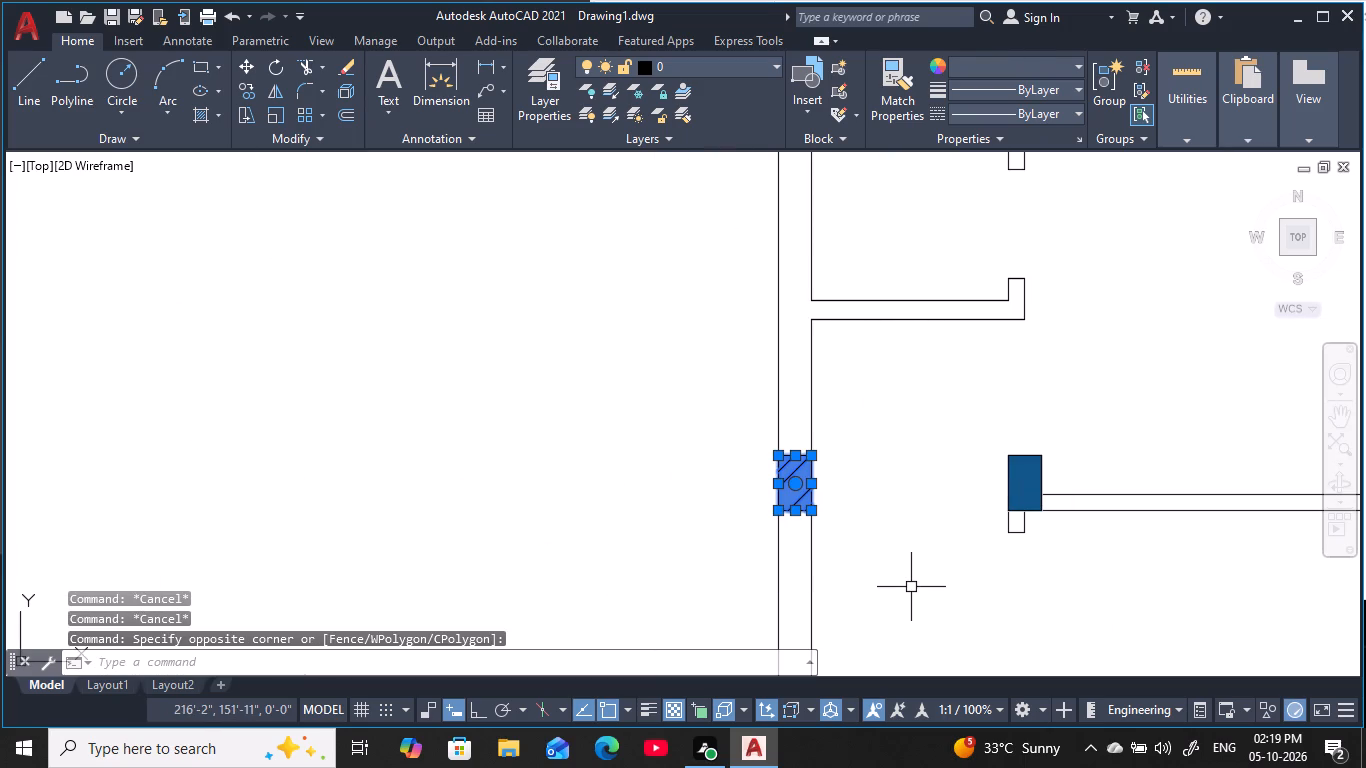
{"action": "type", "text": "co"}
{"action": "key", "text": "space"}
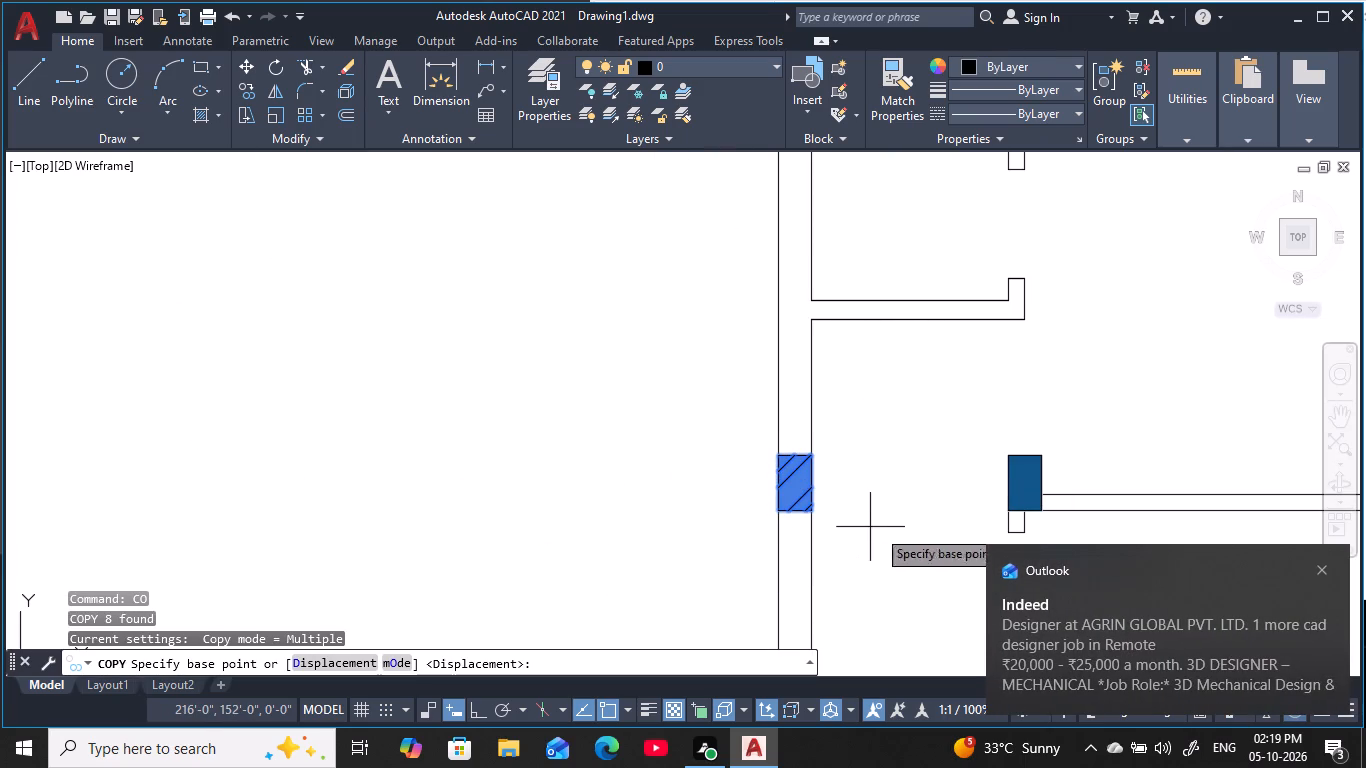
{"action": "left_click", "coordinate": [776, 519]}
{"action": "middle_click_drag", "start_coordinate": [947, 516], "coordinate": [449, 477]}
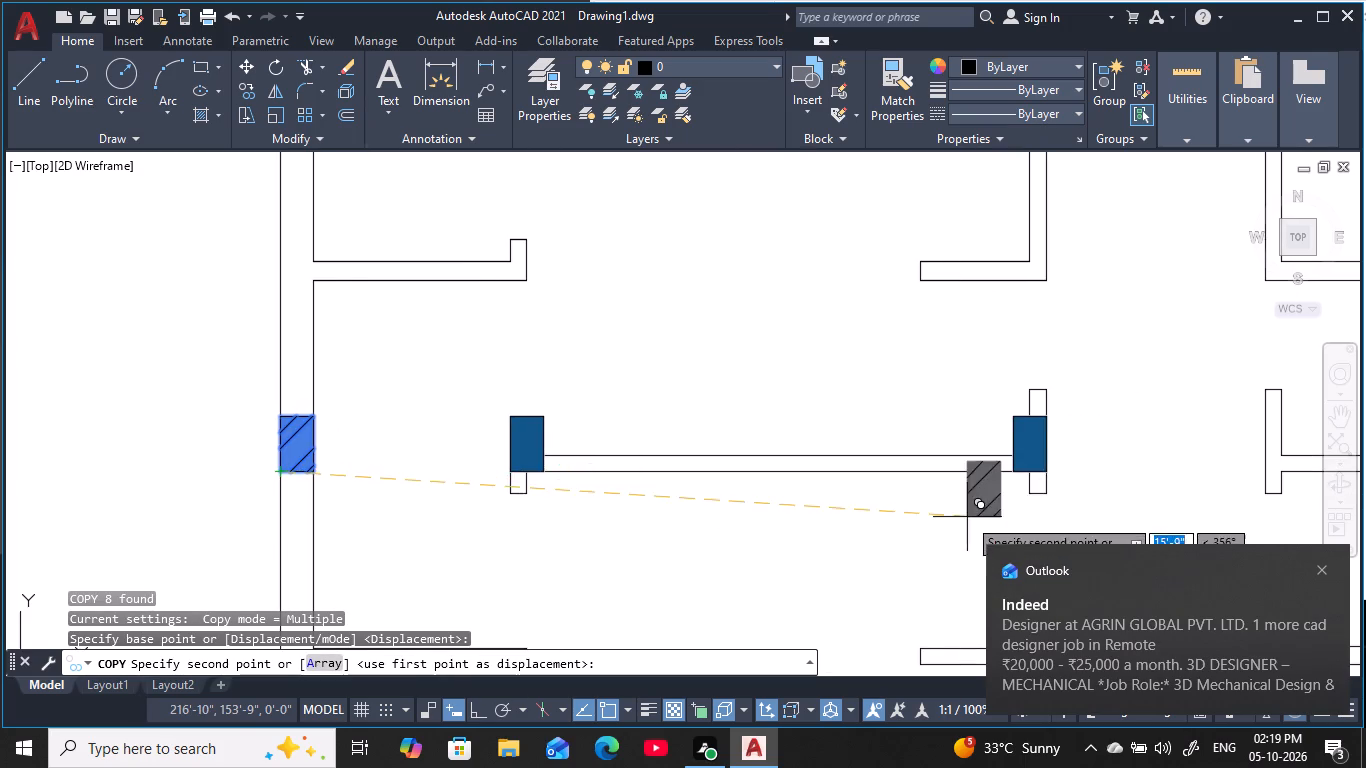
{"action": "middle_click_drag", "start_coordinate": [967, 517], "coordinate": [640, 491]}
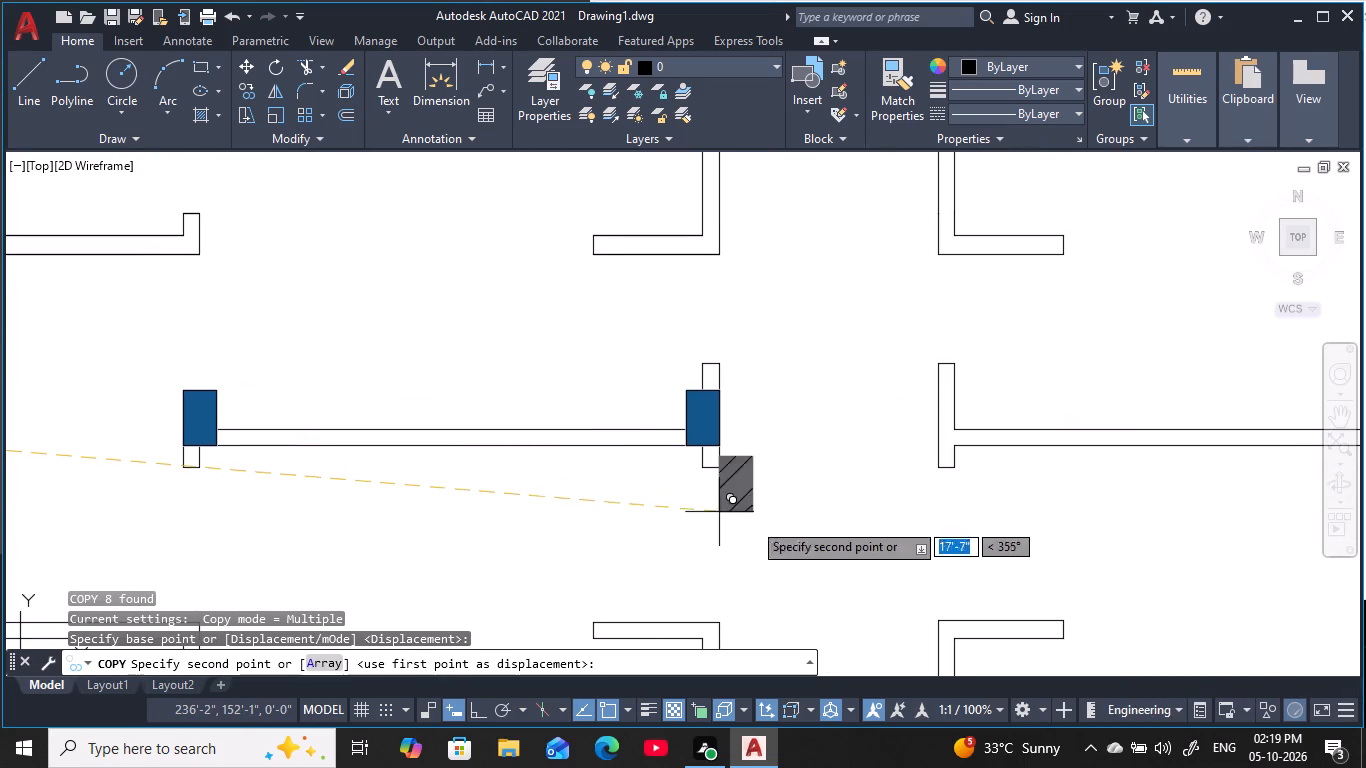
{"action": "middle_click_drag", "start_coordinate": [872, 527], "coordinate": [806, 528]}
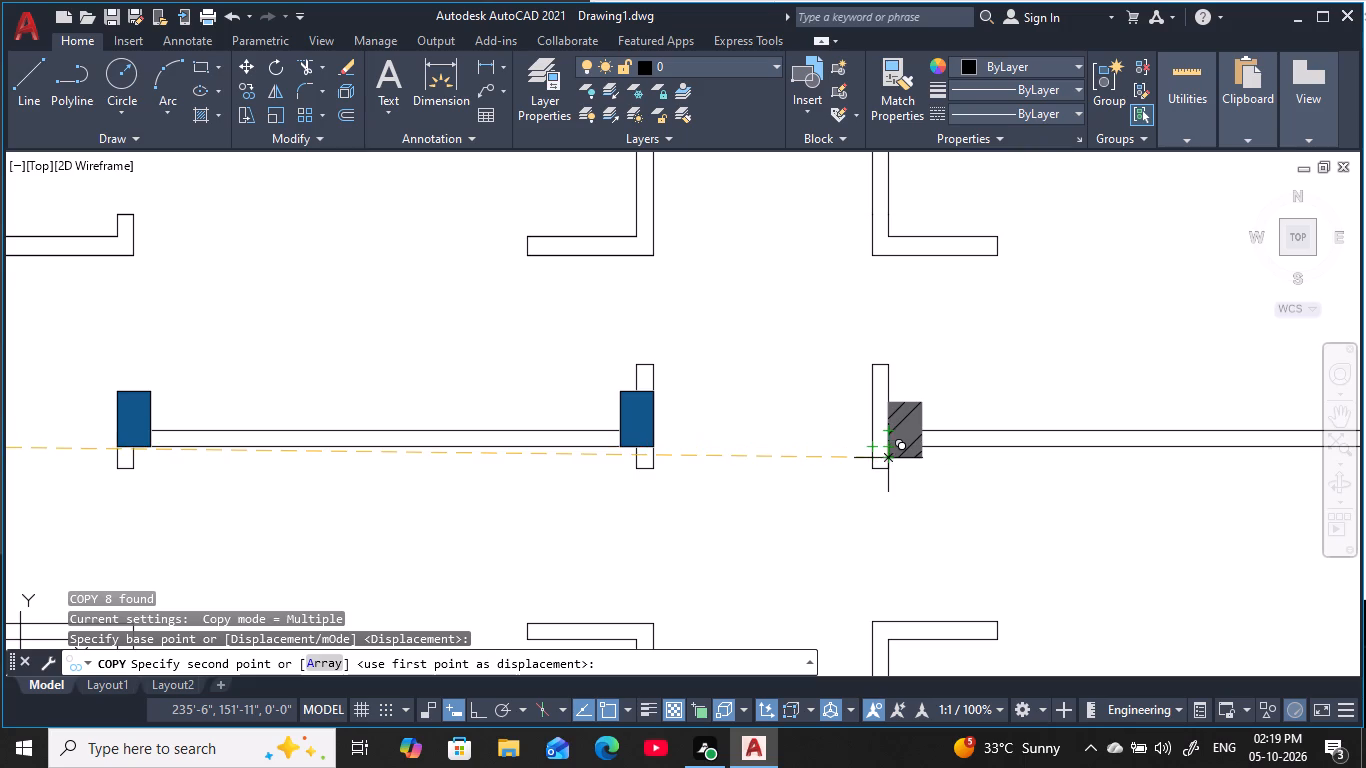
{"action": "scroll", "coordinate": [883, 459], "scroll_direction": "up", "scroll_amount": 2}
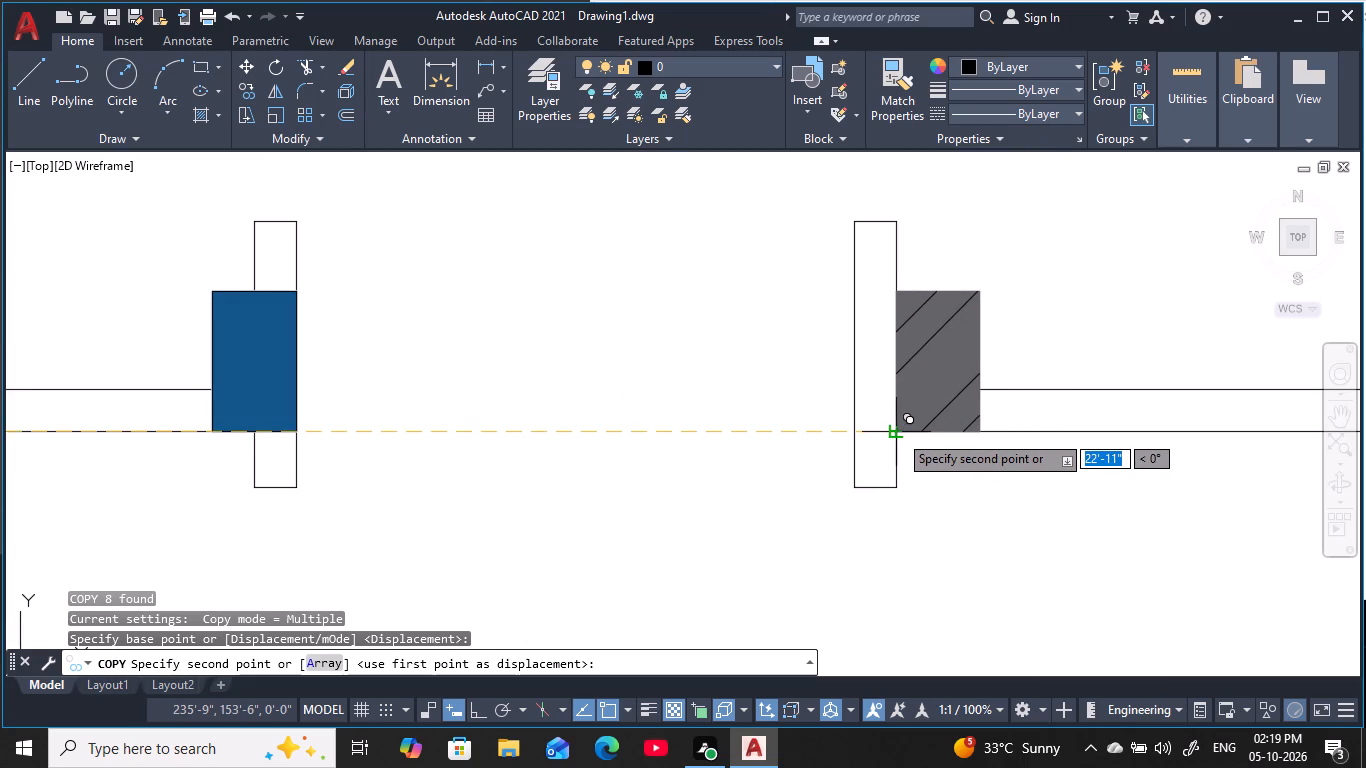
{"action": "left_click", "coordinate": [850, 429]}
Place another copy on the right-hand crosswall near its outer end, in line with the short wall stubs and flush with the crosswall's underside.
{"action": "scroll", "coordinate": [966, 499], "scroll_direction": "down", "scroll_amount": 2}
{"action": "middle_click_drag", "start_coordinate": [968, 501], "coordinate": [815, 393]}
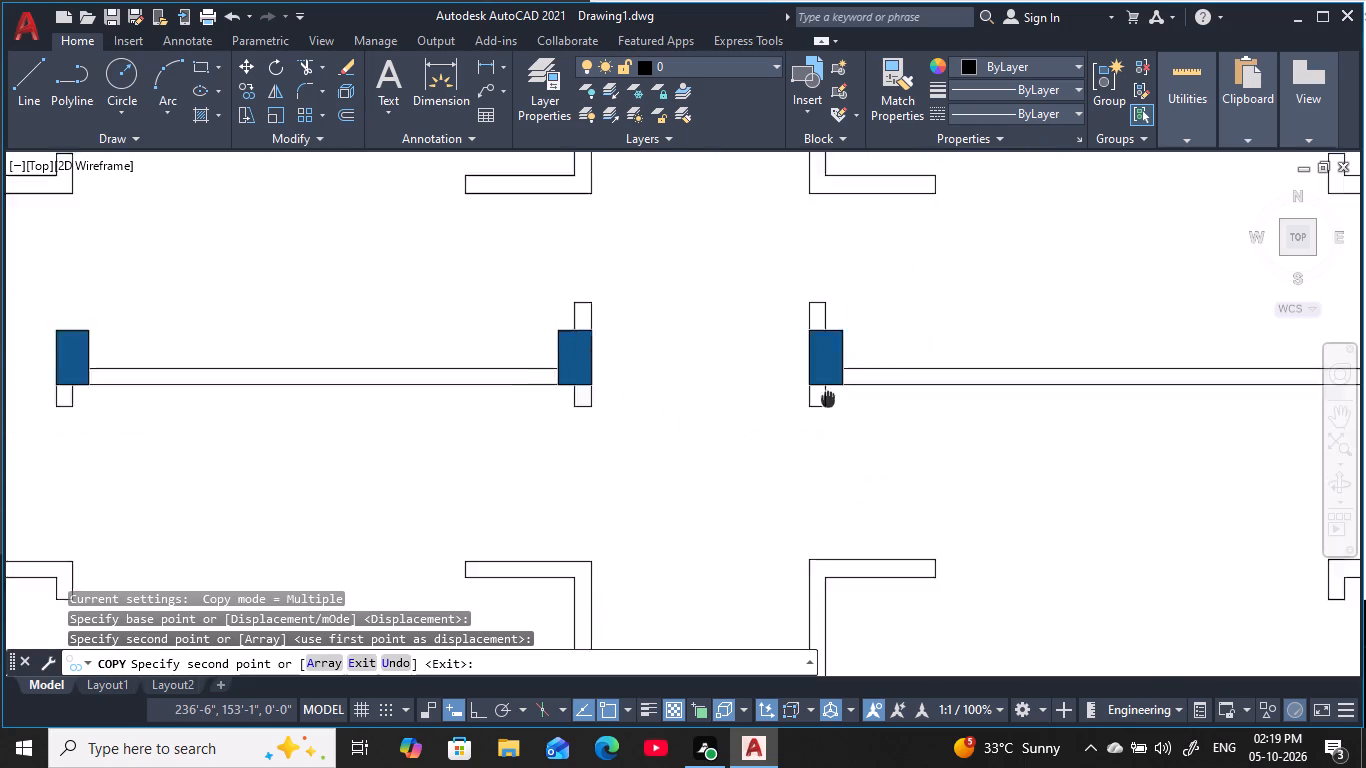
{"action": "middle_click_drag", "start_coordinate": [815, 393], "coordinate": [677, 353]}
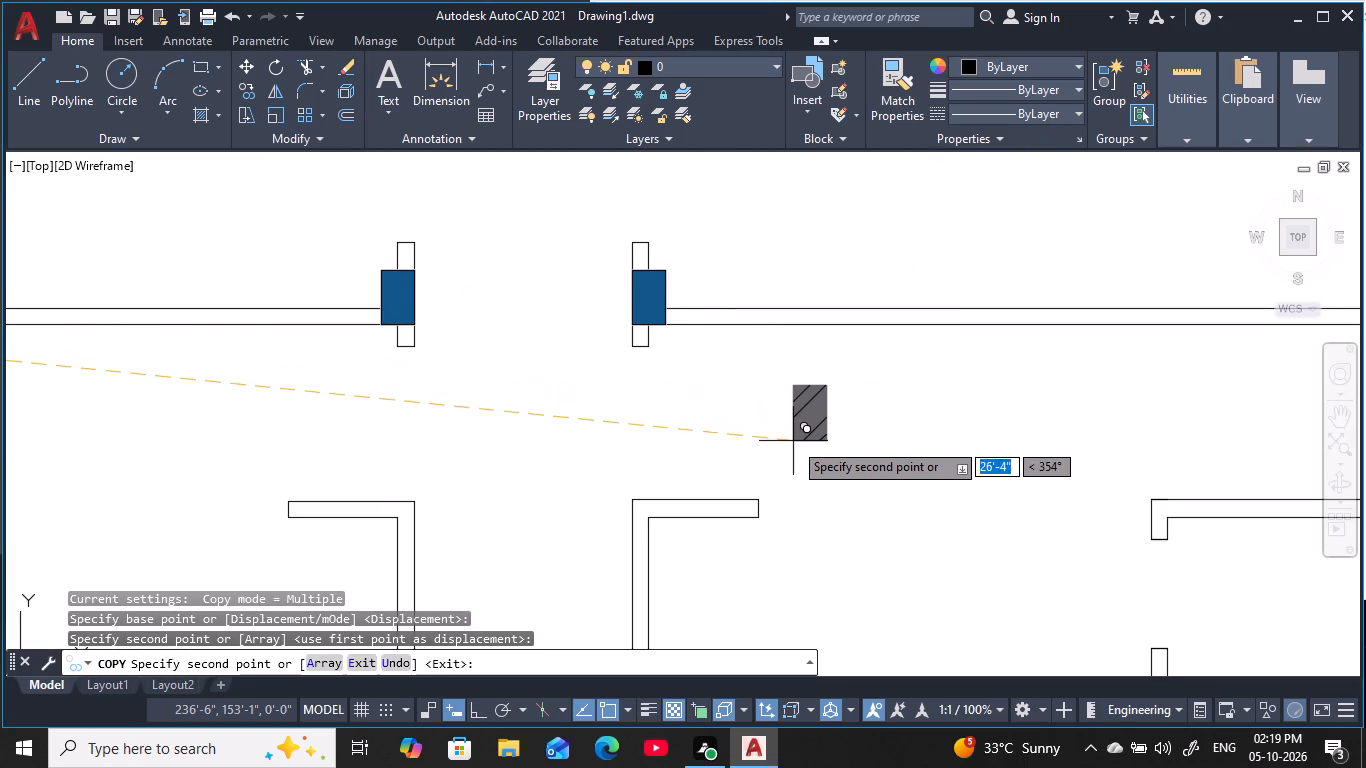
{"action": "scroll", "coordinate": [825, 478], "scroll_direction": "down", "scroll_amount": 1}
{"action": "middle_click_drag", "start_coordinate": [846, 469], "coordinate": [773, 444]}
{"action": "scroll", "coordinate": [837, 461], "scroll_direction": "down", "scroll_amount": 1}
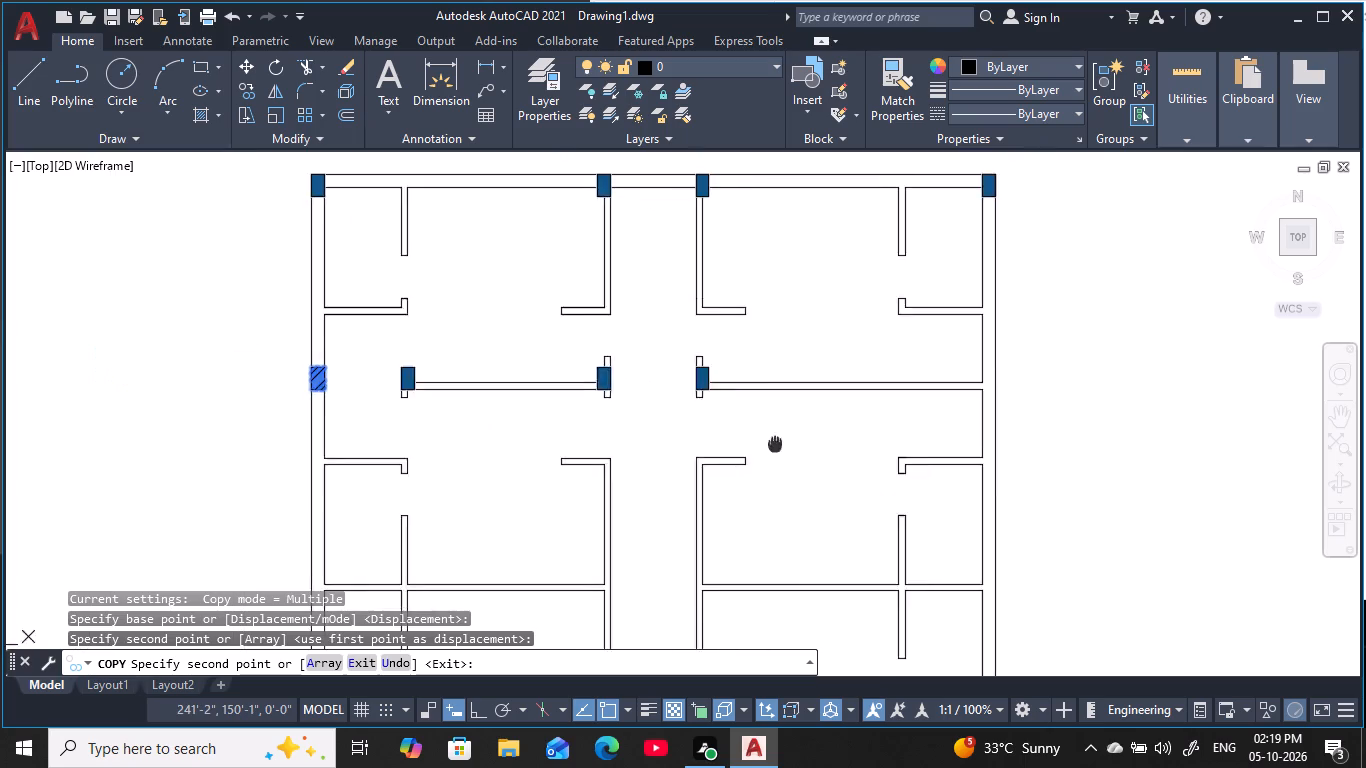
{"action": "middle_click_drag", "start_coordinate": [773, 444], "coordinate": [757, 497]}
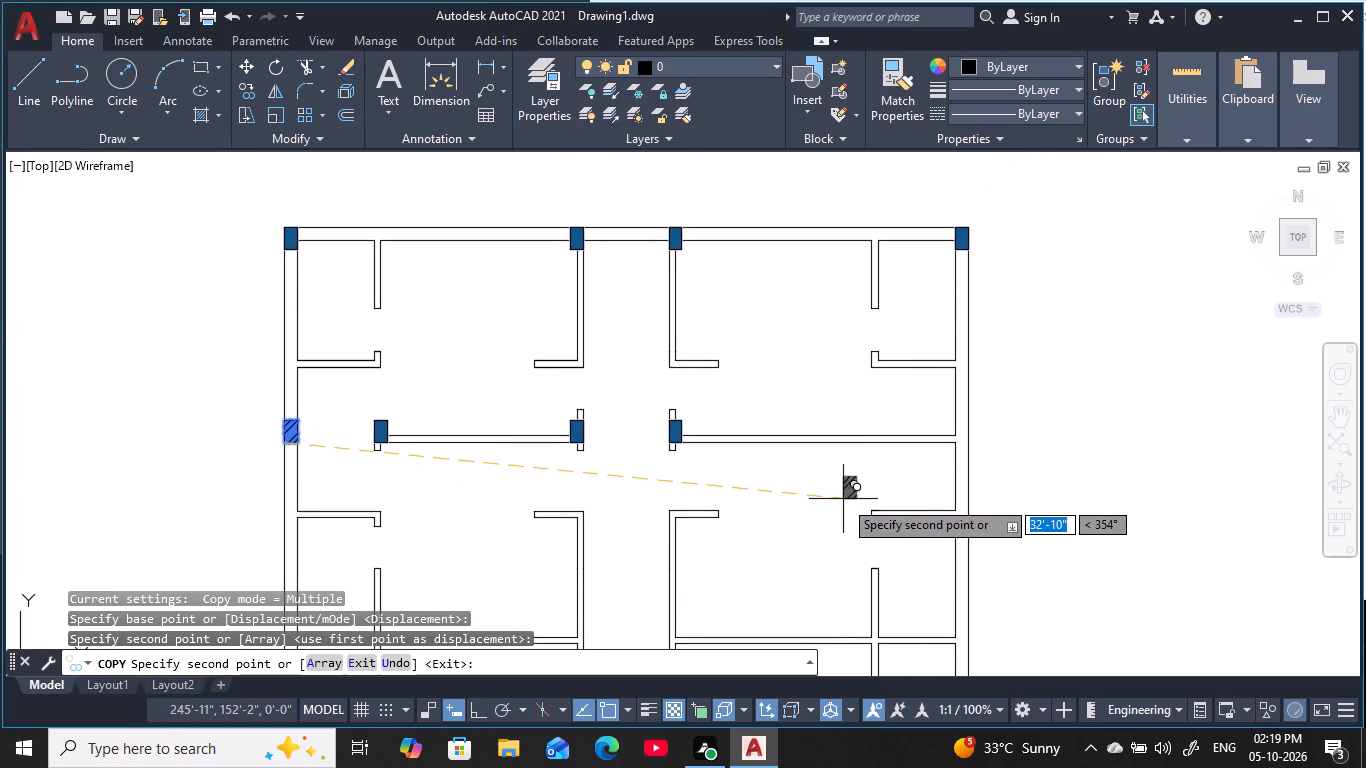
{"action": "scroll", "coordinate": [843, 499], "scroll_direction": "up", "scroll_amount": 1}
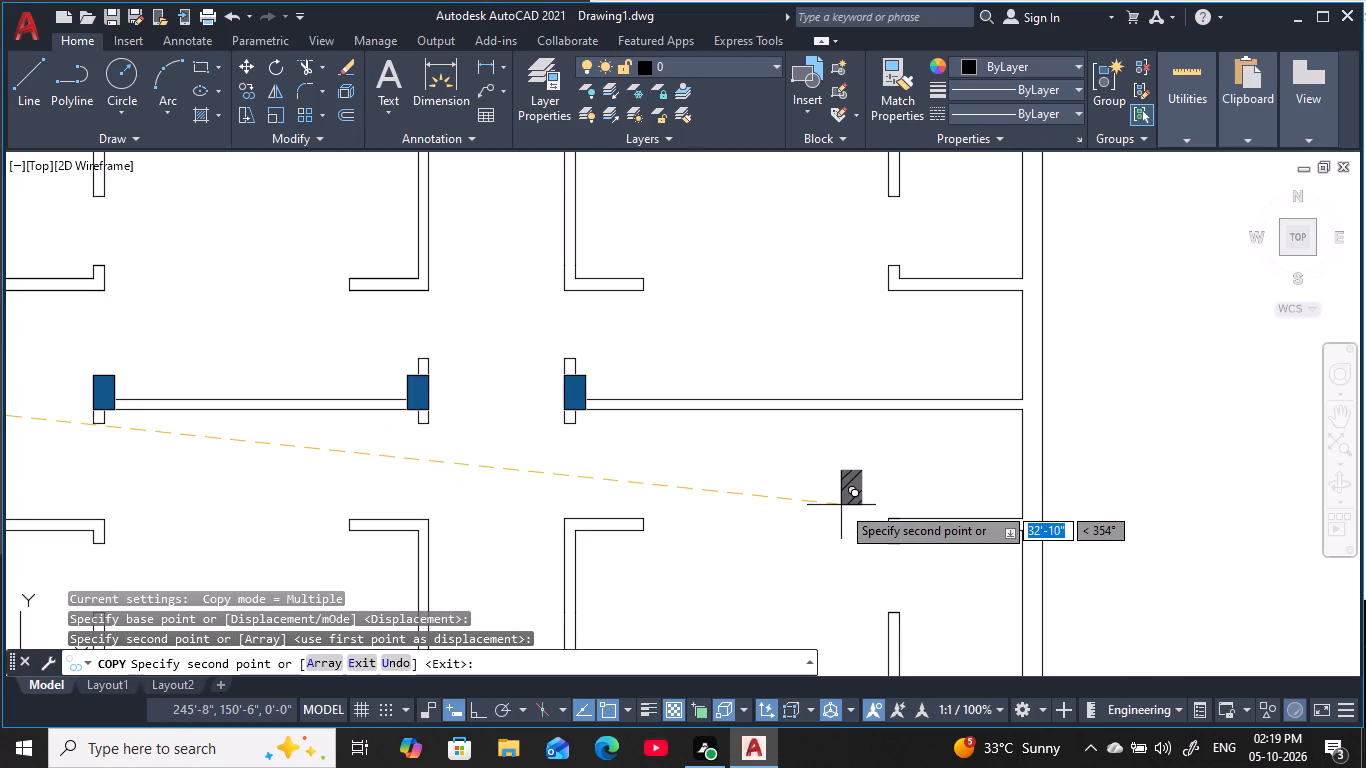
{"action": "middle_click_drag", "start_coordinate": [840, 502], "coordinate": [760, 490]}
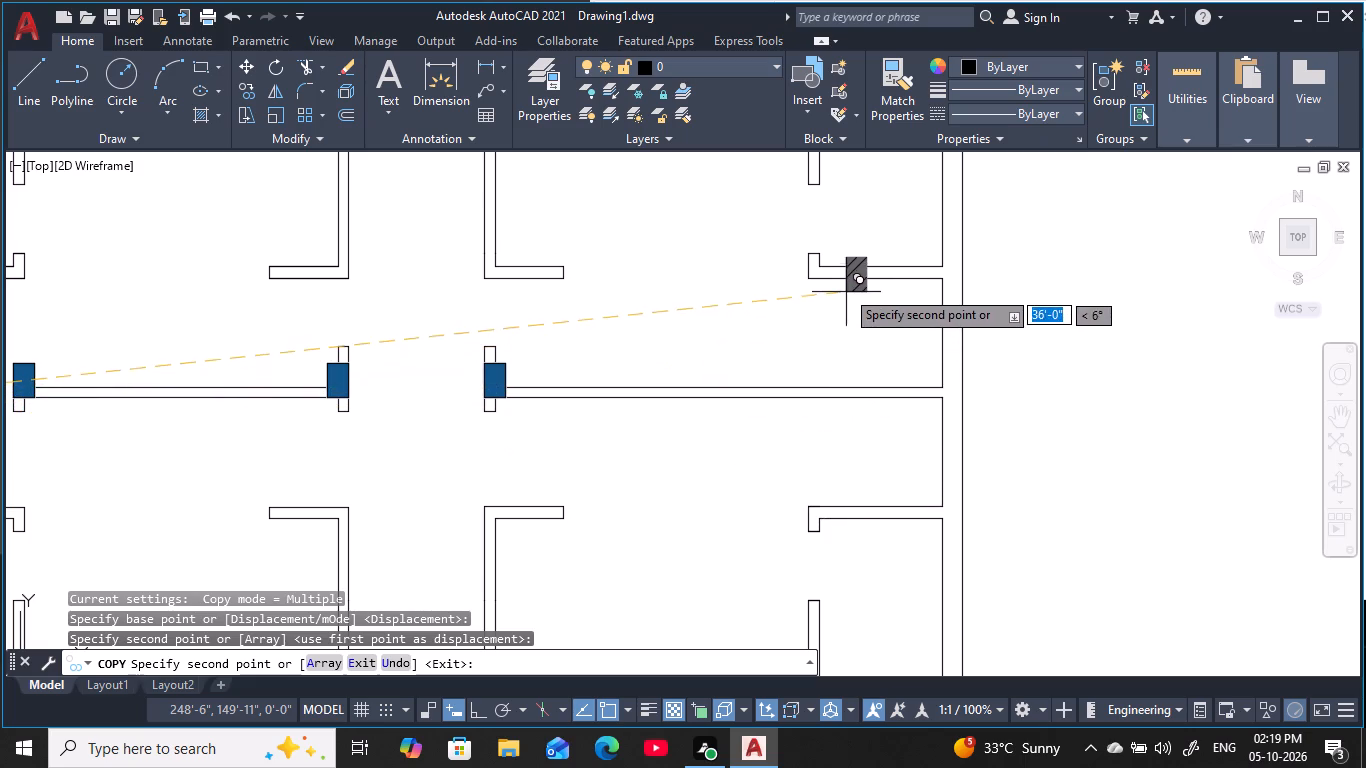
{"action": "left_click", "coordinate": [815, 397]}
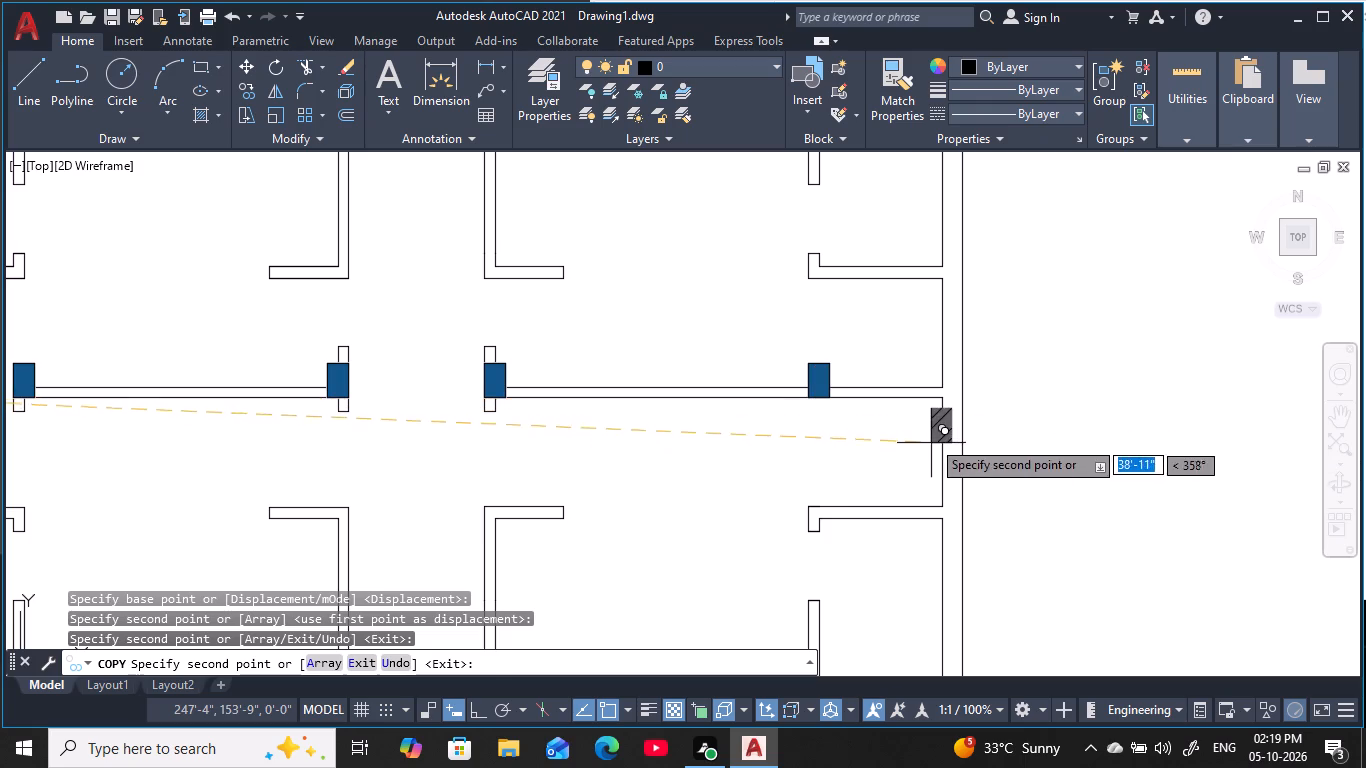
{"action": "key", "text": "Escape"}
{"action": "key", "text": "Escape"}
{"action": "key", "text": "Escape"}
{"action": "key", "text": "Escape"}
{"action": "key", "text": "Escape"}
{"action": "key", "text": "Escape"}
{"action": "key", "text": "Escape"}
{"action": "key", "text": "Escape"}
{"action": "key", "text": "Escape"}
{"action": "key", "text": "Escape"}
{"action": "key", "text": "Escape"}
{"action": "key", "text": "Escape"}
{"action": "key", "text": "Escape"}
Copy the right-hand crosswall's stub-aligned column by its lower-right corner to the right outer wall's outer face, level with the crosswall's underside.
{"action": "left_click_drag", "start_coordinate": [781, 328], "coordinate": [825, 423]}
{"action": "left_click", "coordinate": [858, 457]}
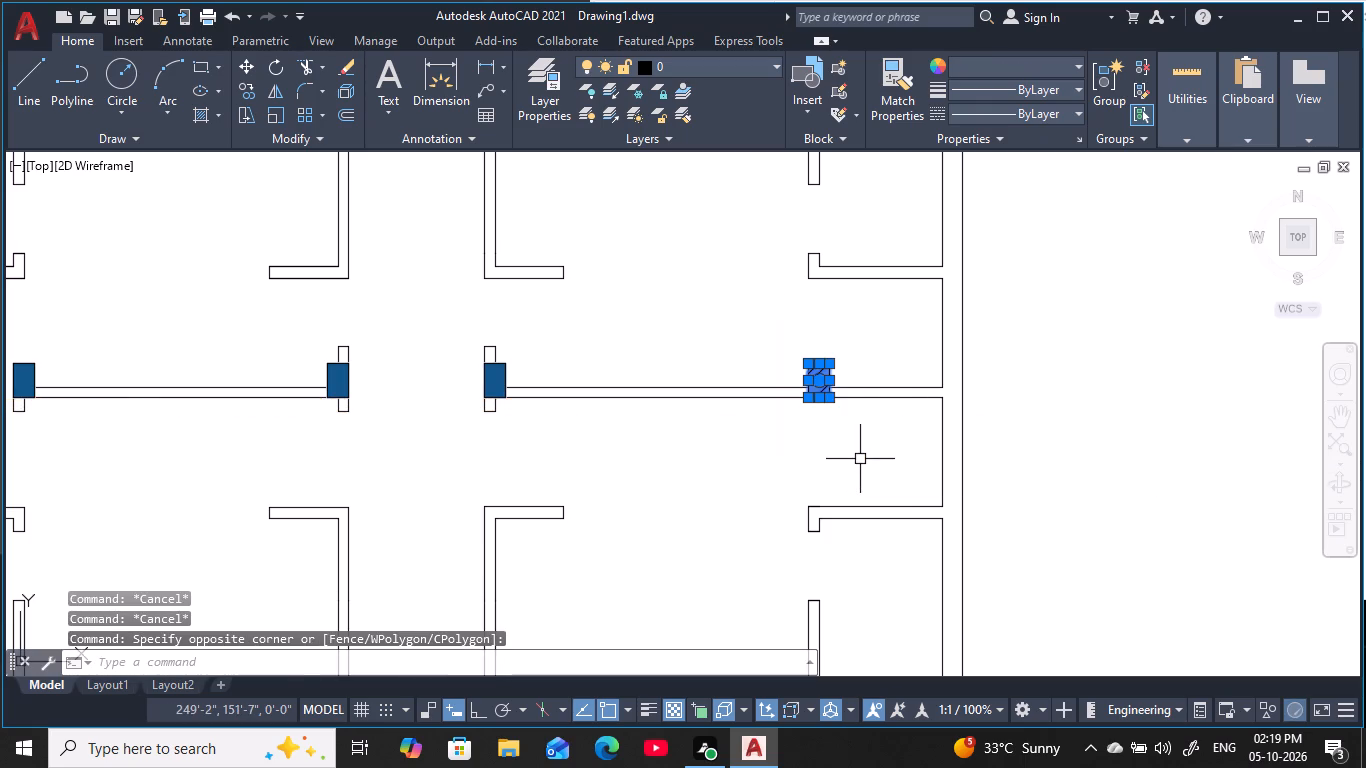
{"action": "type", "text": "co"}
{"action": "key", "text": "space"}
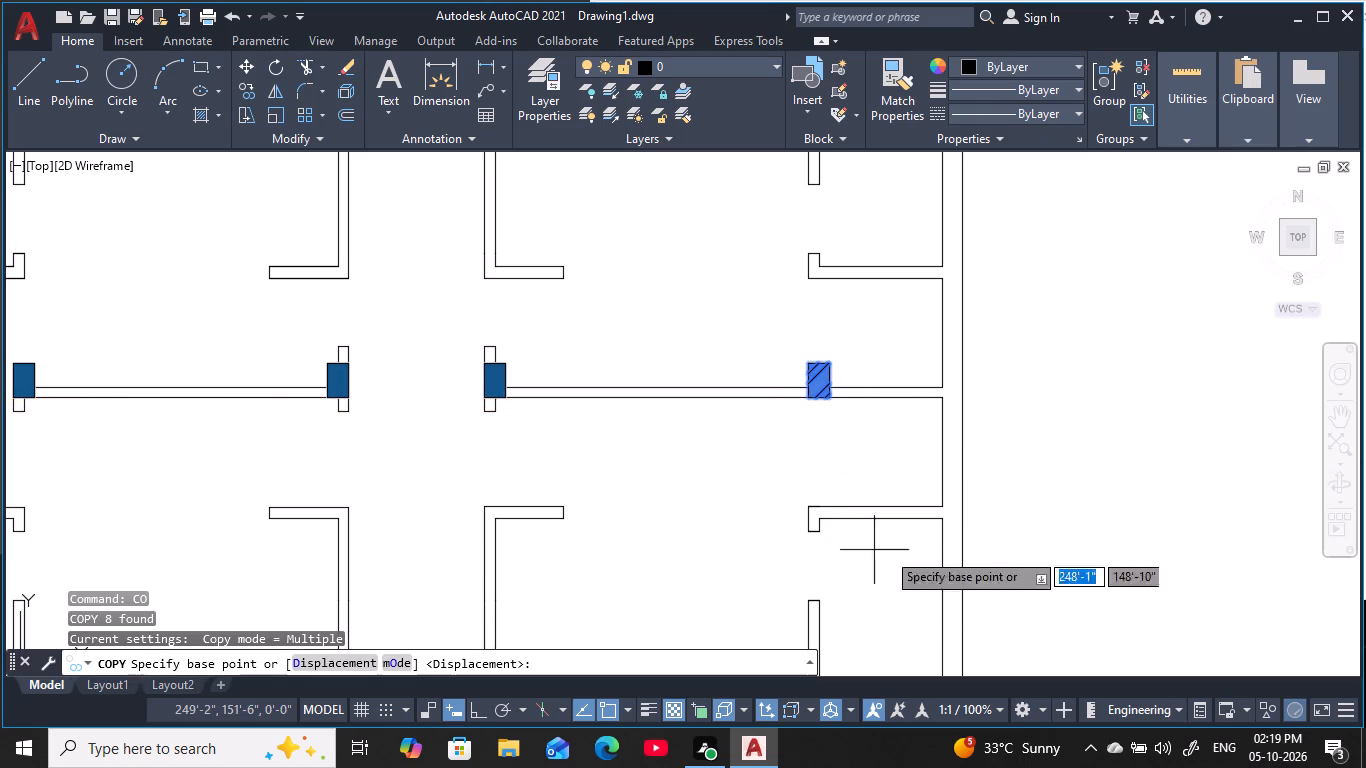
{"action": "left_click", "coordinate": [832, 397]}
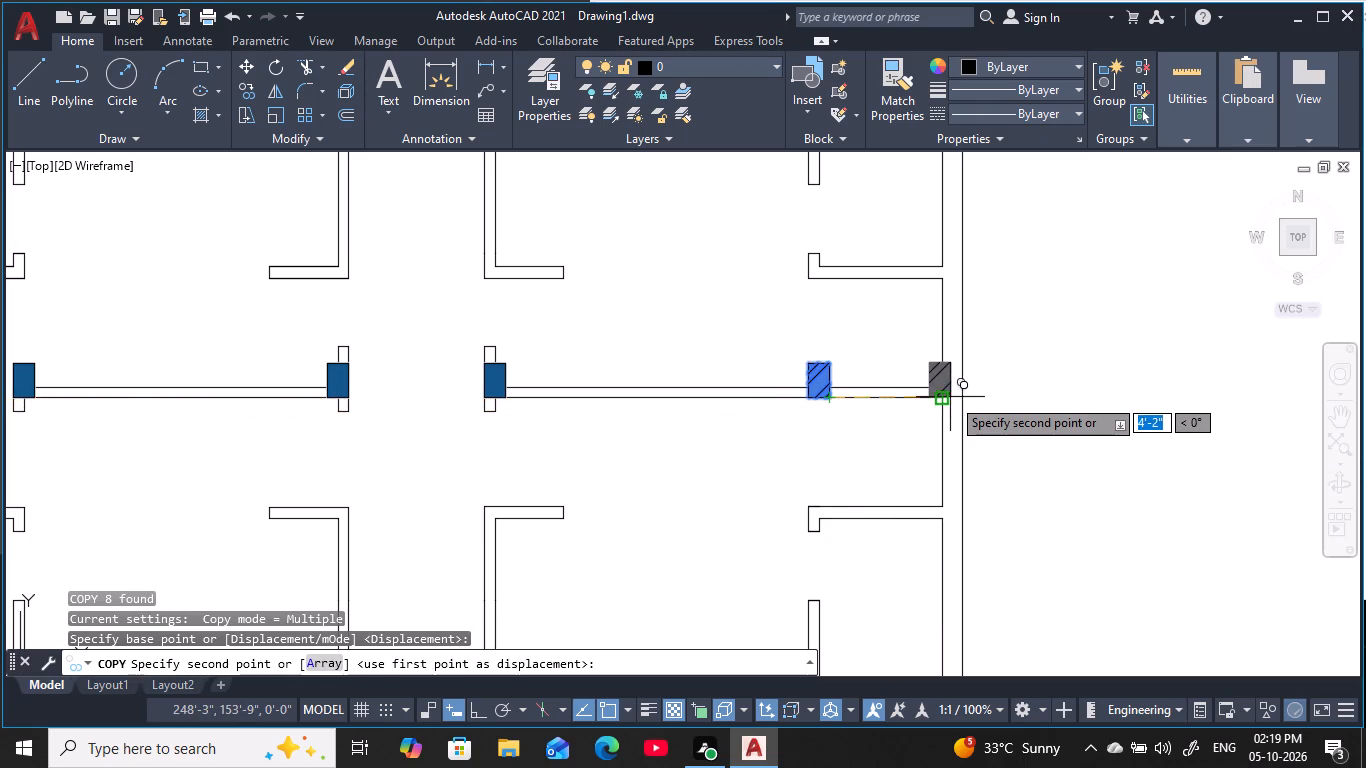
{"action": "scroll", "coordinate": [929, 397], "scroll_direction": "up", "scroll_amount": 2}
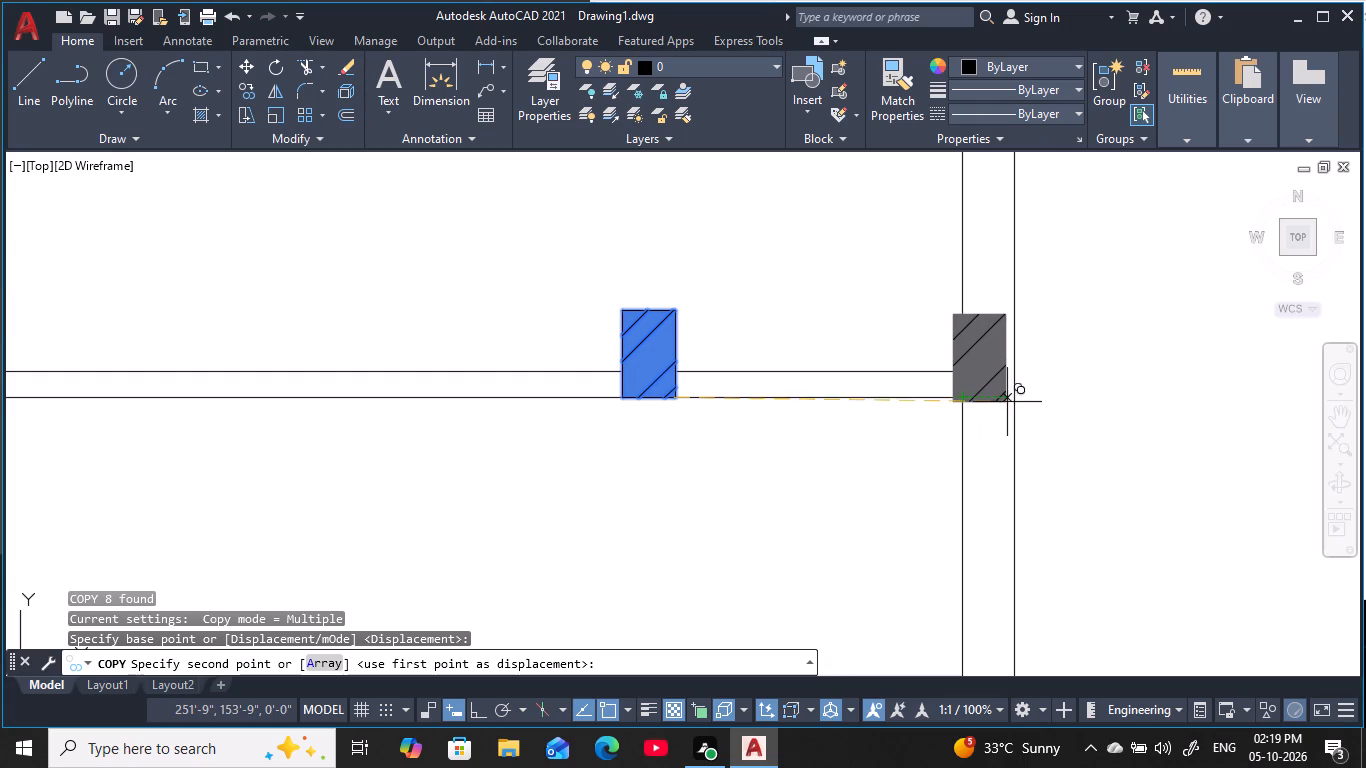
{"action": "left_click", "coordinate": [1015, 402]}
{"action": "key", "text": "Escape"}
{"action": "key", "text": "Escape"}
{"action": "scroll", "coordinate": [1058, 499], "scroll_direction": "down", "scroll_amount": 2}
{"action": "middle_click_drag", "start_coordinate": [1064, 498], "coordinate": [1191, 404]}
{"action": "key", "text": "Escape"}
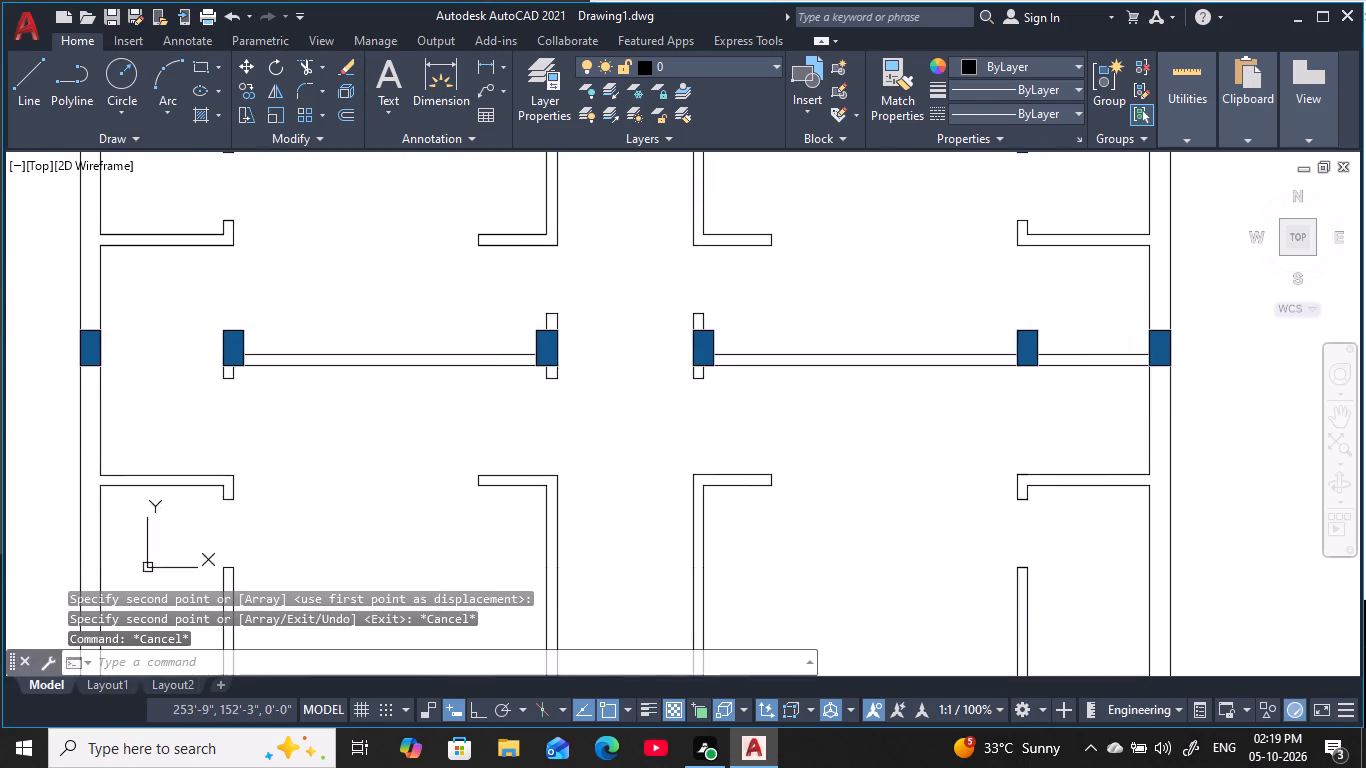
{"action": "key", "text": "Escape"}
Copy the right outer wall's column by its lower-left corner about 11'-10" down to the next crosswall, flush with its underside.
{"action": "scroll", "coordinate": [1043, 428], "scroll_direction": "down", "scroll_amount": 2}
{"action": "middle_click_drag", "start_coordinate": [1040, 431], "coordinate": [989, 415]}
{"action": "key", "text": "Escape"}
{"action": "key", "text": "Escape"}
{"action": "key", "text": "Escape"}
{"action": "key", "text": "Escape"}
{"action": "middle_click_drag", "start_coordinate": [986, 419], "coordinate": [954, 367]}
{"action": "key", "text": "Escape"}
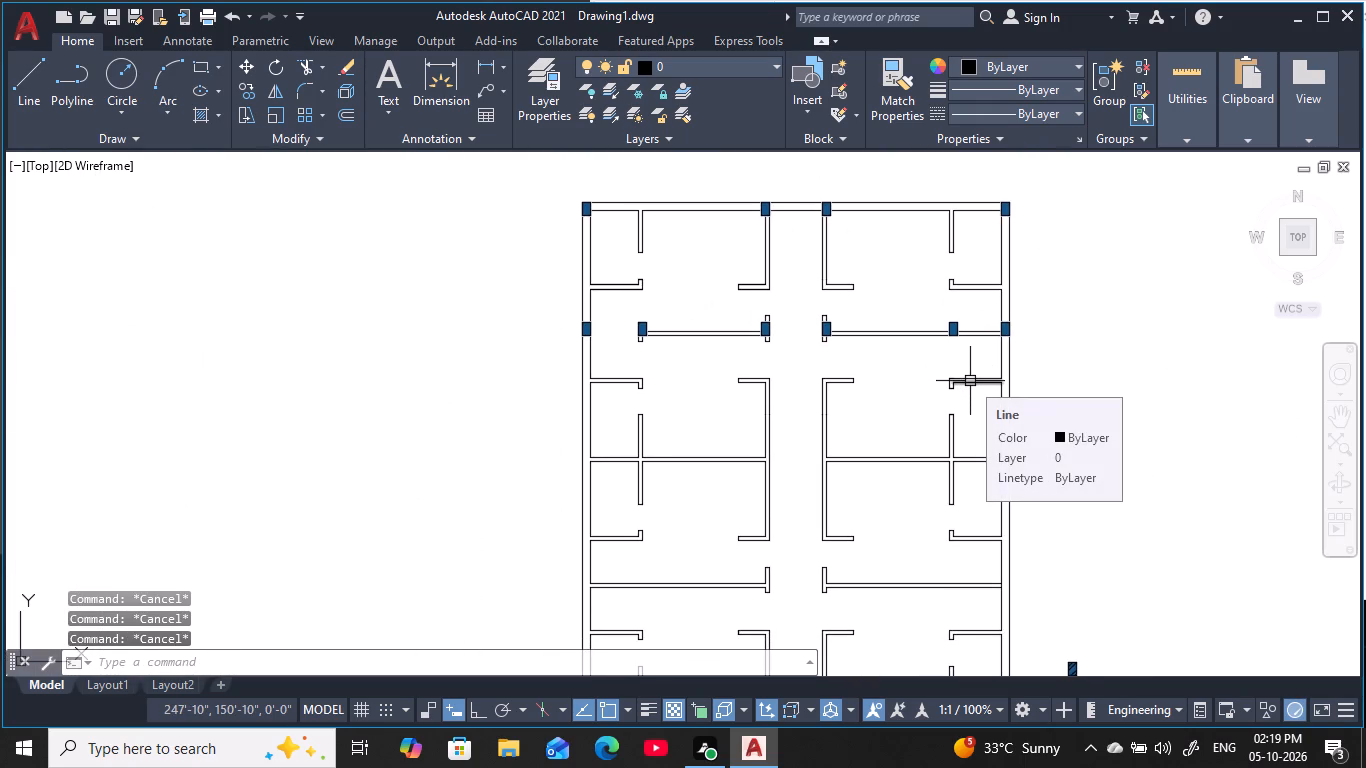
{"action": "scroll", "coordinate": [986, 325], "scroll_direction": "up", "scroll_amount": 2}
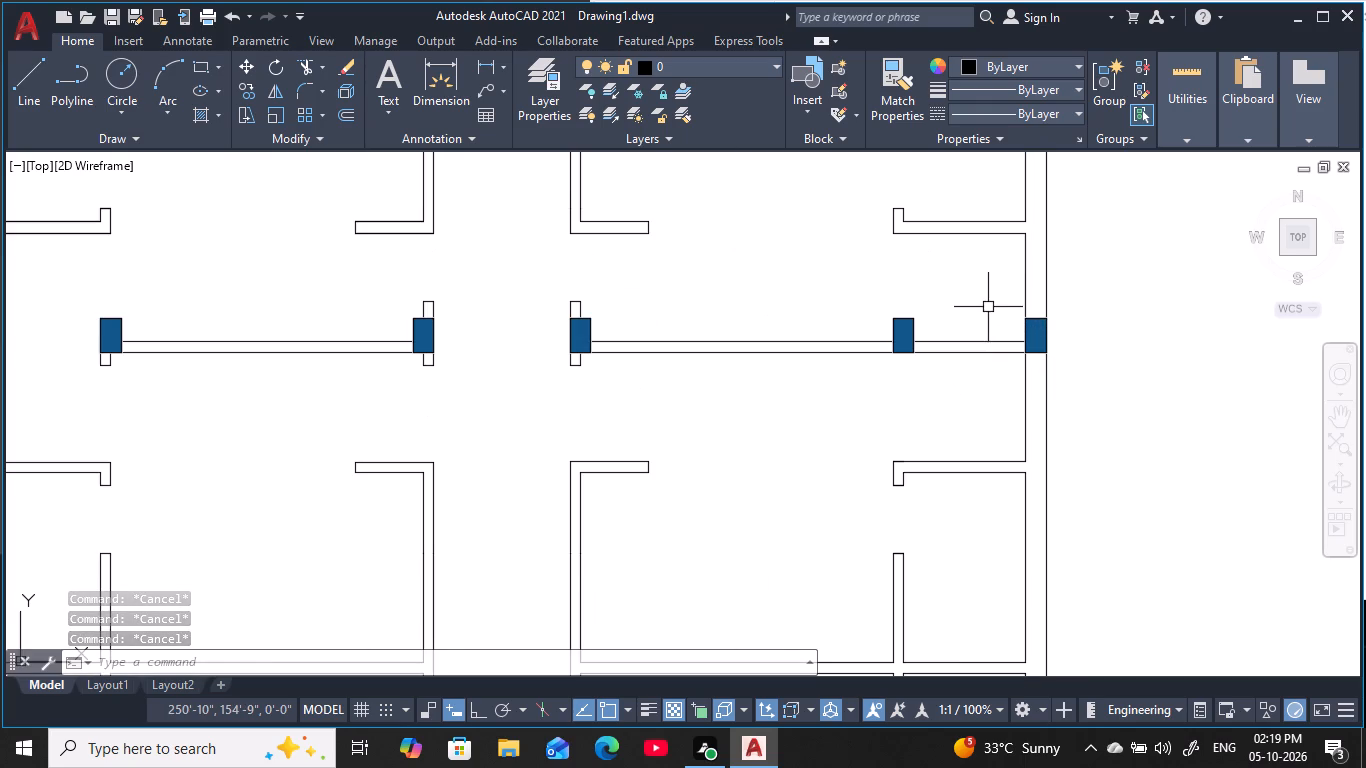
{"action": "left_click", "coordinate": [988, 307]}
{"action": "left_click", "coordinate": [1121, 420]}
{"action": "key", "text": "c"}
{"action": "key", "text": "o"}
{"action": "key", "text": "space"}
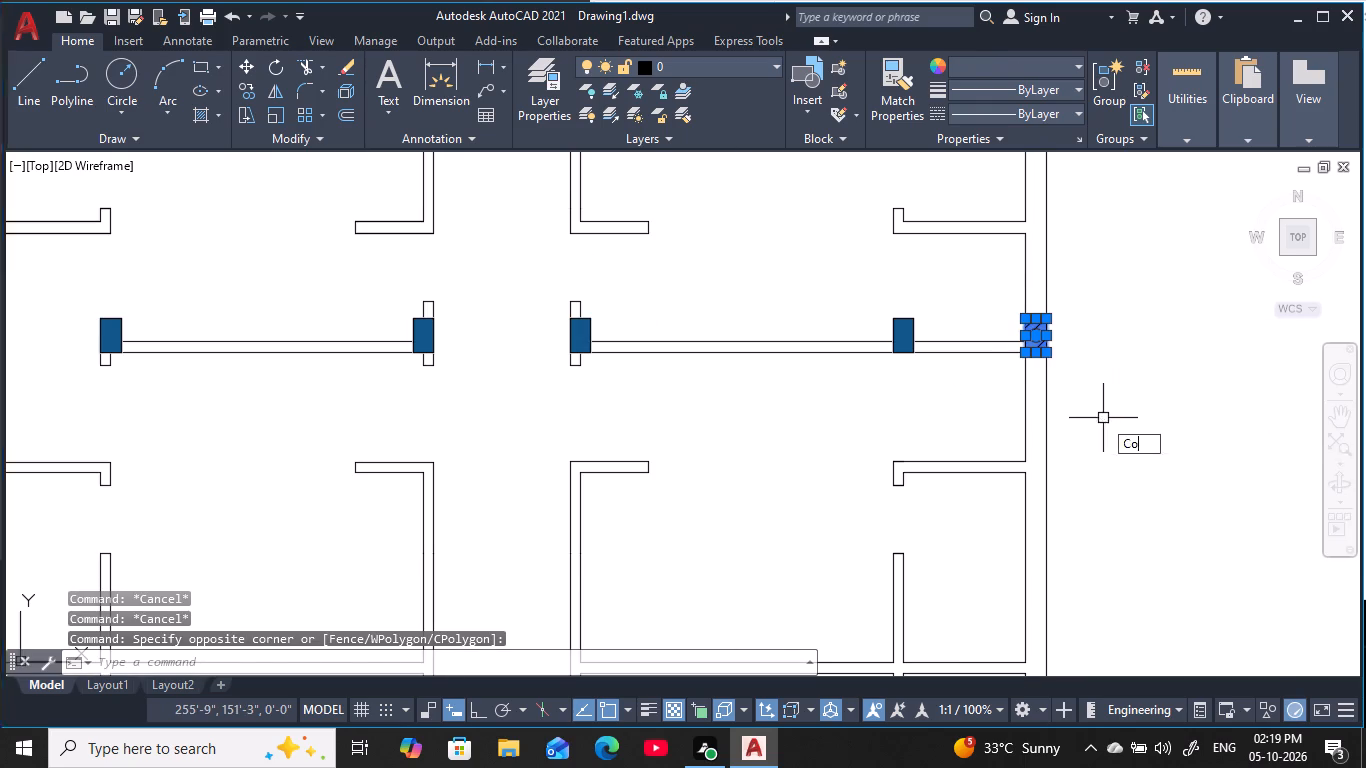
{"action": "middle_click_drag", "start_coordinate": [1108, 432], "coordinate": [1031, 335]}
{"action": "scroll", "coordinate": [1031, 335], "scroll_direction": "up", "scroll_amount": 1}
{"action": "scroll", "coordinate": [1031, 335], "scroll_direction": "down", "scroll_amount": 1}
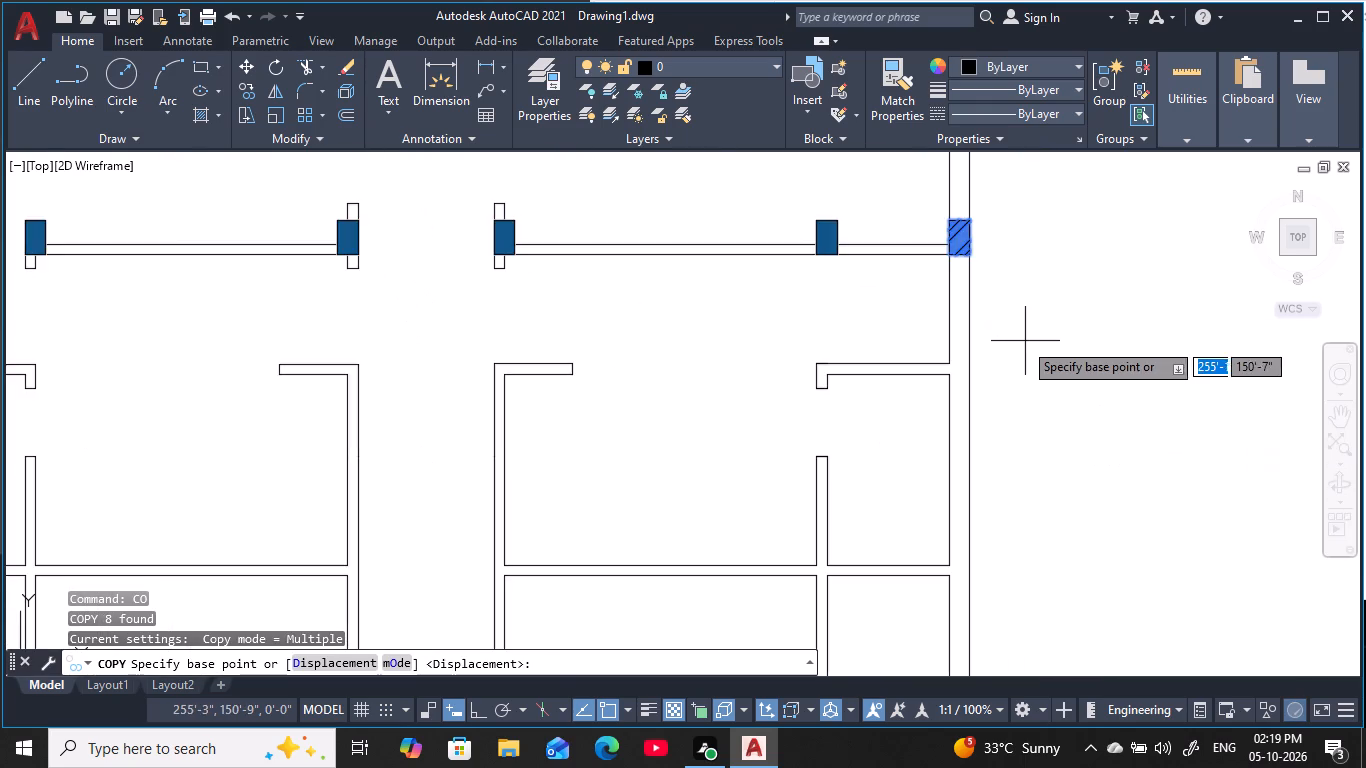
{"action": "middle_click_drag", "start_coordinate": [1008, 327], "coordinate": [1033, 418]}
{"action": "scroll", "coordinate": [1008, 327], "scroll_direction": "down", "scroll_amount": 1}
{"action": "scroll", "coordinate": [1001, 379], "scroll_direction": "up", "scroll_amount": 3}
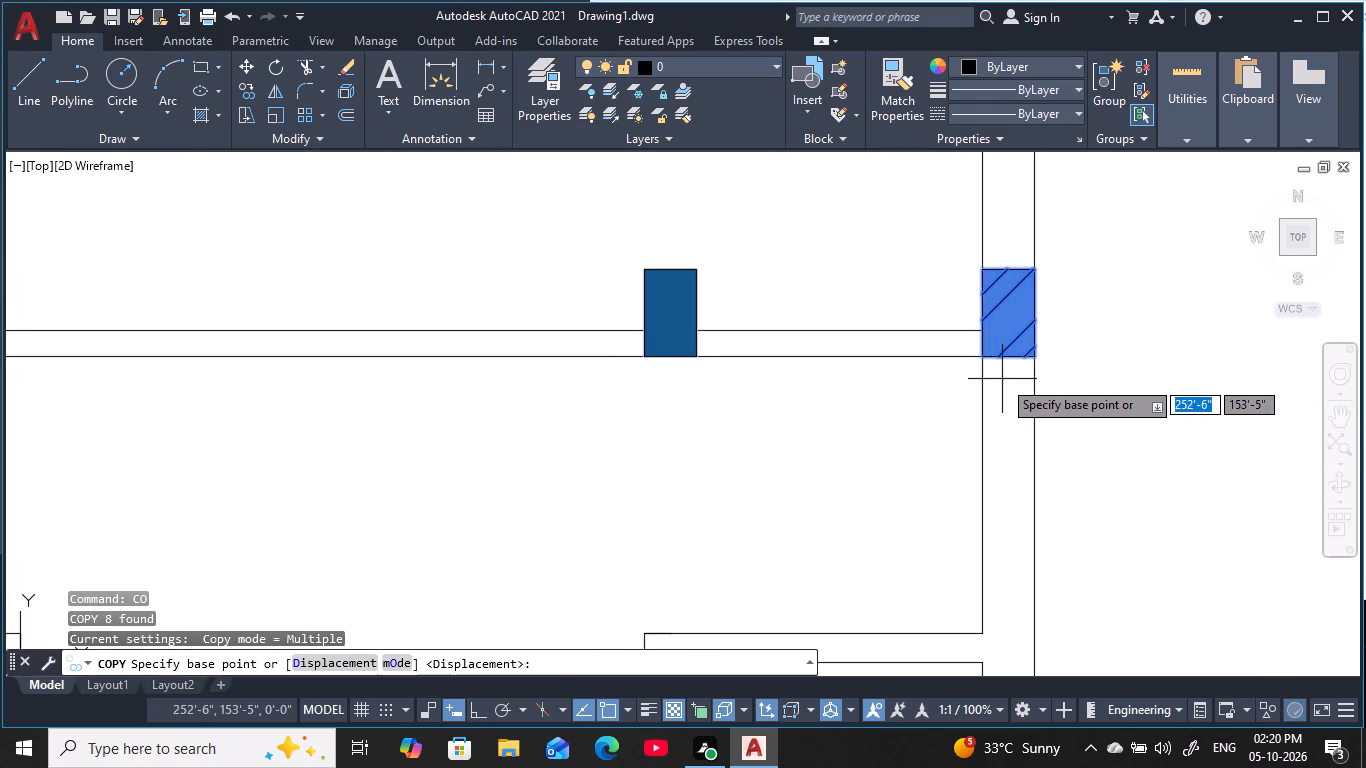
{"action": "left_click", "coordinate": [983, 358]}
{"action": "middle_click_drag", "start_coordinate": [1097, 433], "coordinate": [1063, 390]}
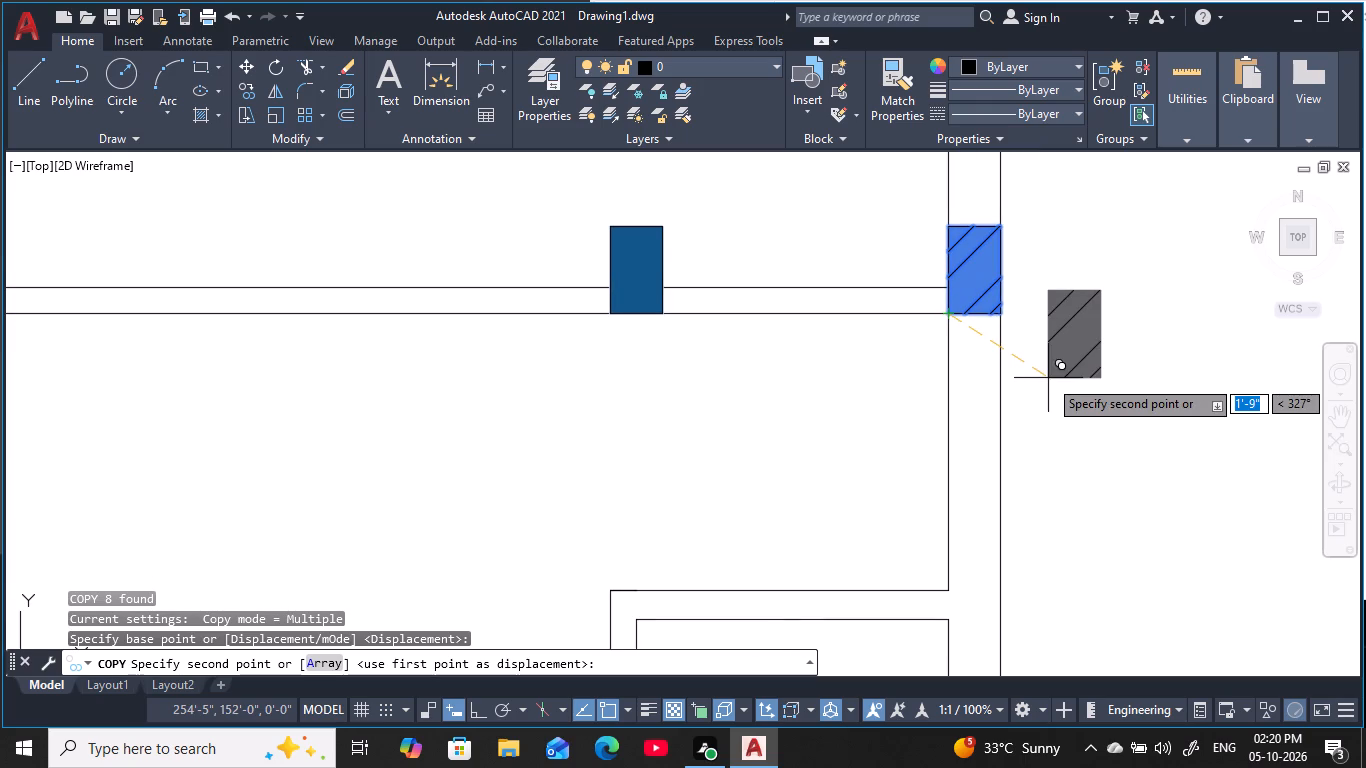
{"action": "scroll", "coordinate": [1080, 490], "scroll_direction": "down", "scroll_amount": 1}
{"action": "middle_click_drag", "start_coordinate": [1080, 492], "coordinate": [1060, 411]}
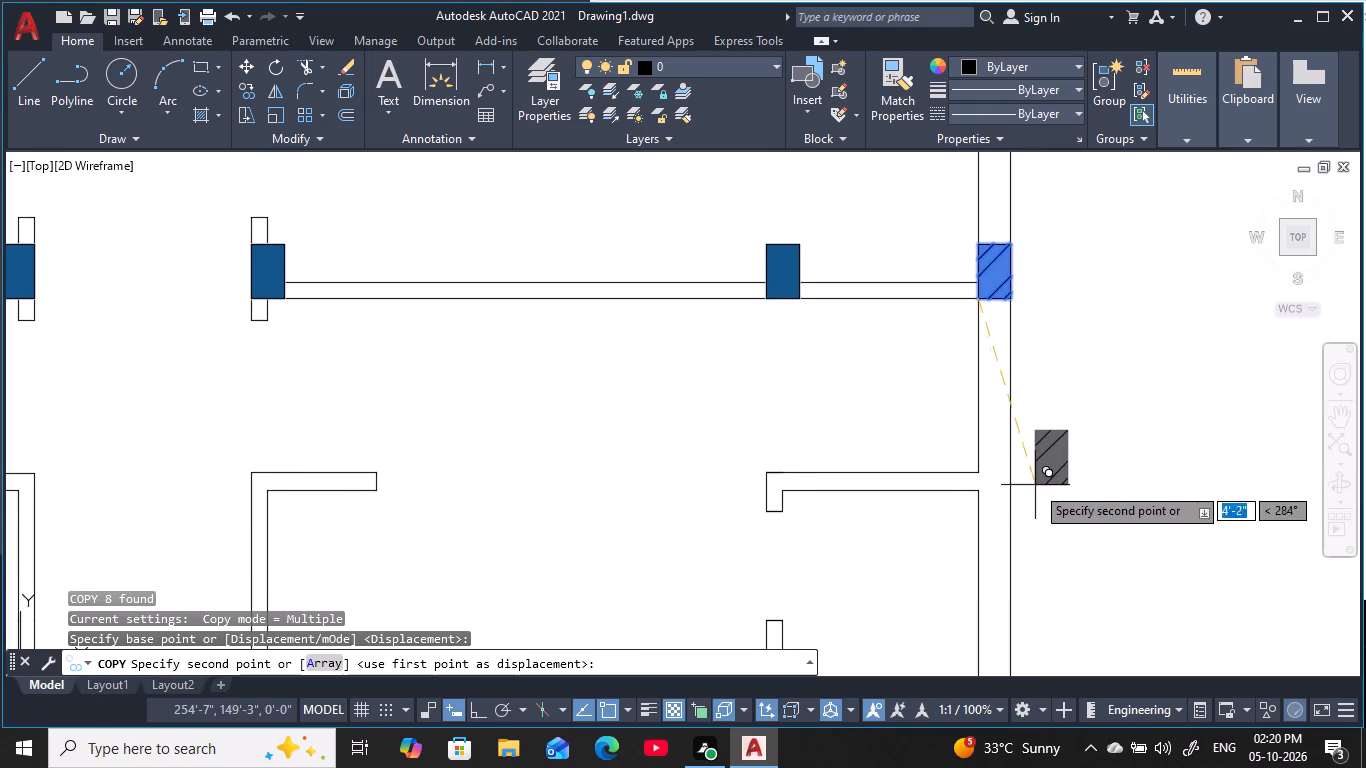
{"action": "middle_click_drag", "start_coordinate": [1075, 512], "coordinate": [1042, 312]}
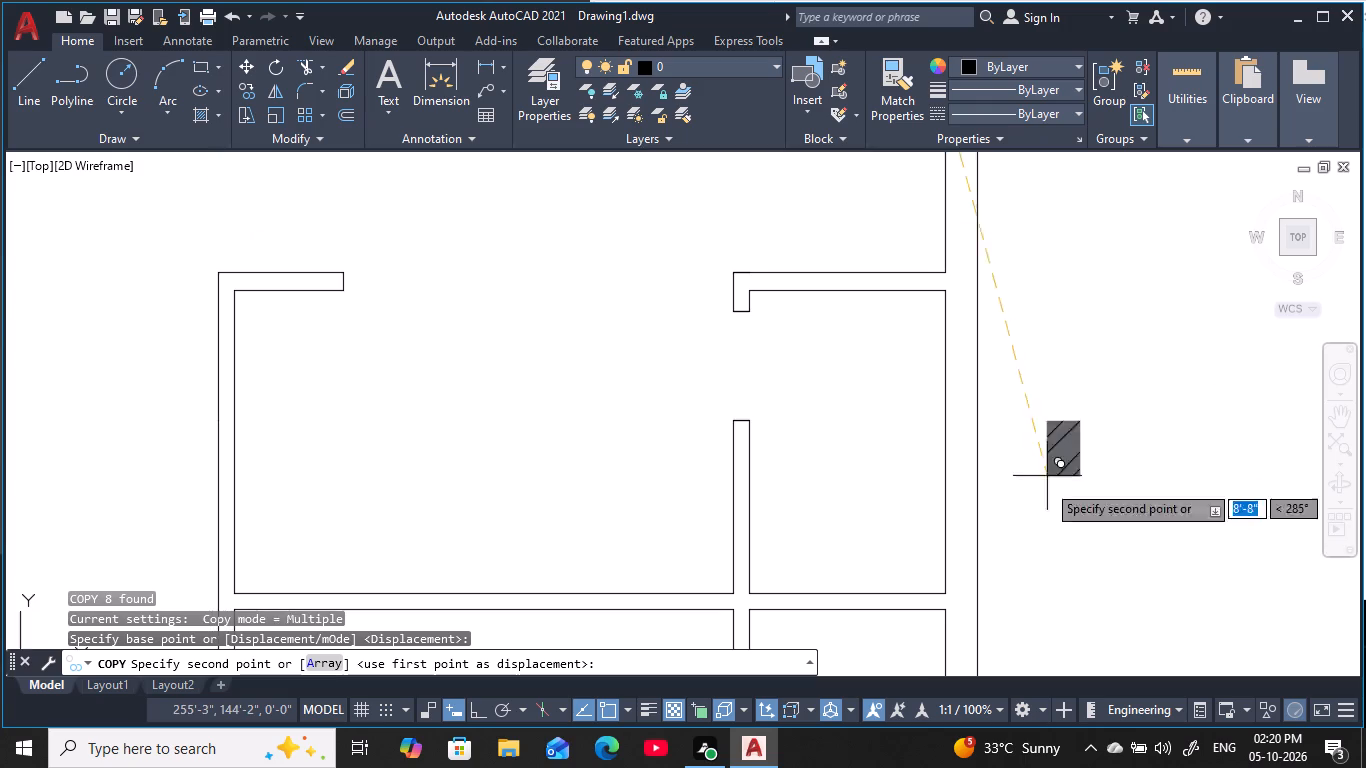
{"action": "middle_click_drag", "start_coordinate": [1031, 538], "coordinate": [1032, 439]}
{"action": "scroll", "coordinate": [1032, 443], "scroll_direction": "up", "scroll_amount": 1}
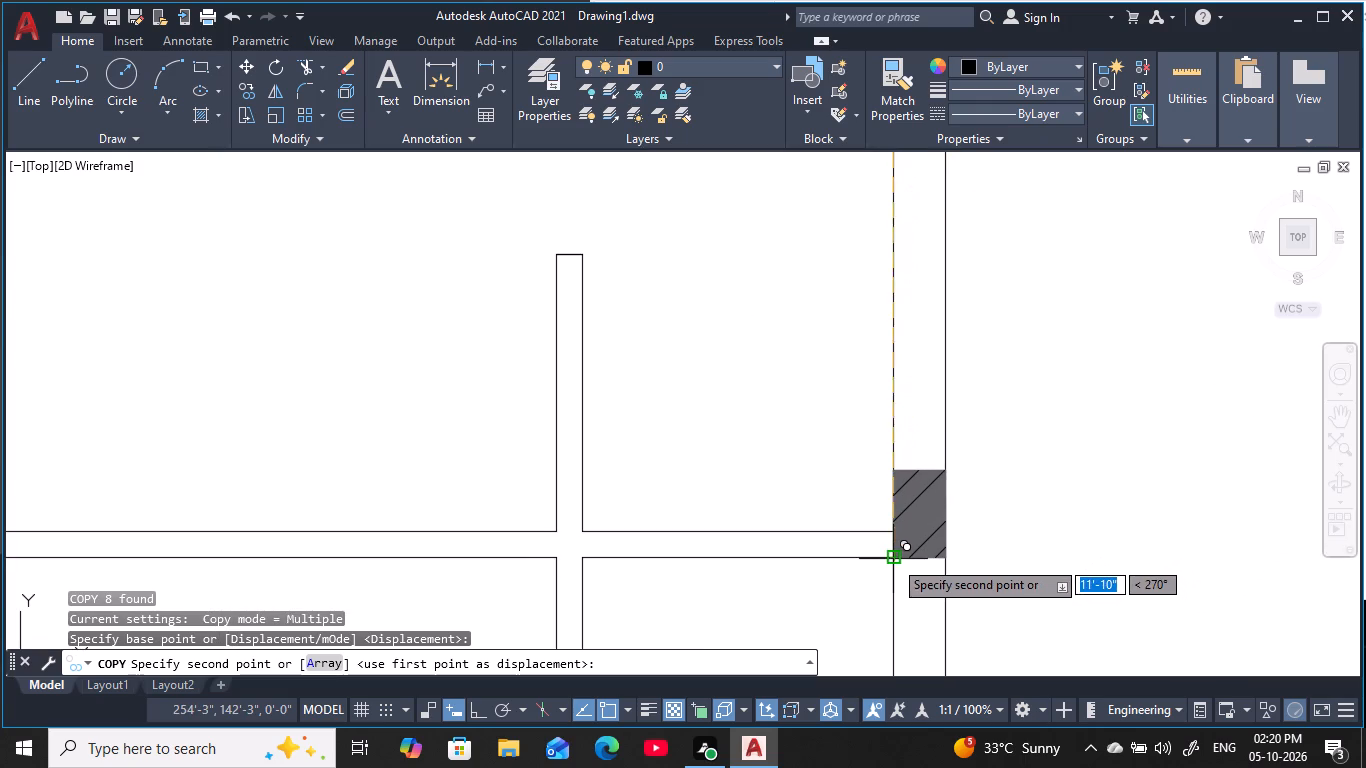
{"action": "left_click", "coordinate": [892, 559]}
Place another copy where this crosswall meets the corridor's right wall, flush with the corridor face and crosswall underside.
{"action": "middle_click_drag", "start_coordinate": [1000, 547], "coordinate": [1045, 494]}
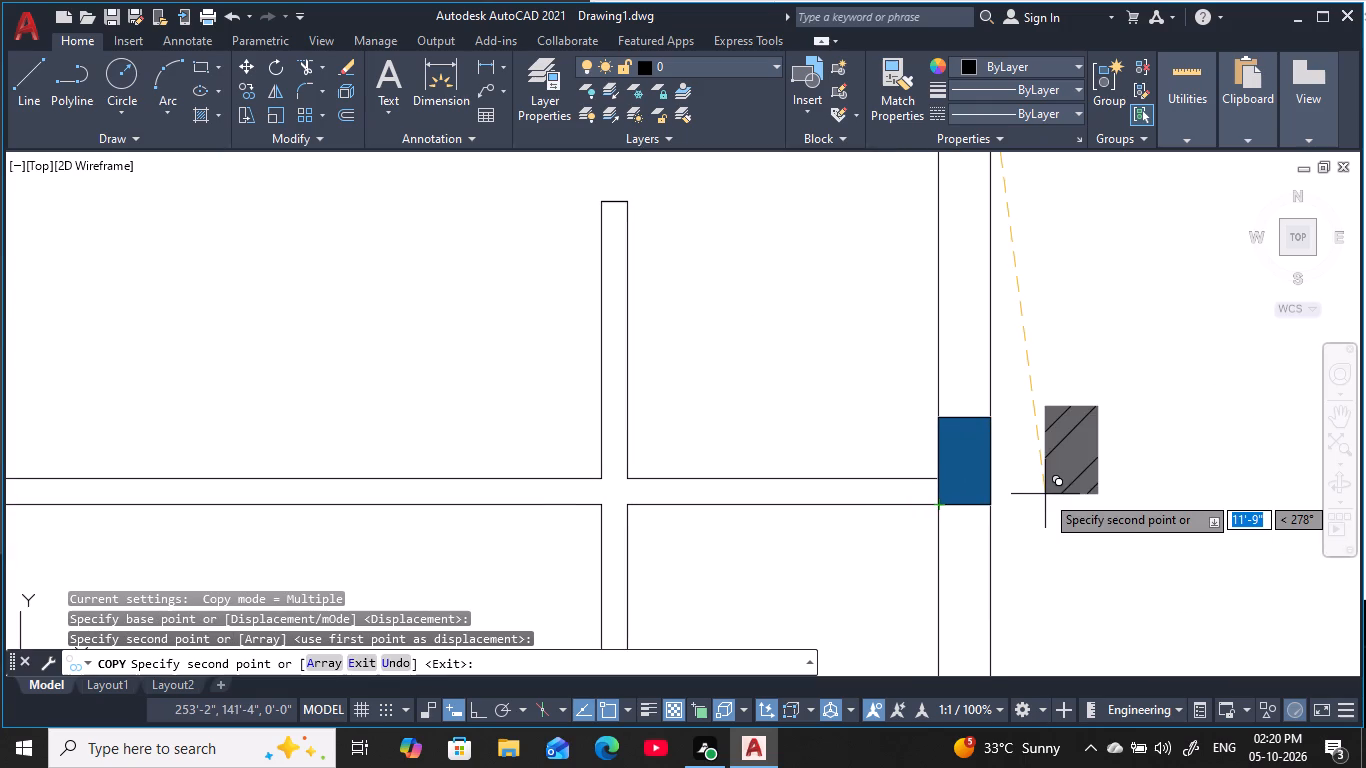
{"action": "middle_click_drag", "start_coordinate": [1052, 491], "coordinate": [1104, 414]}
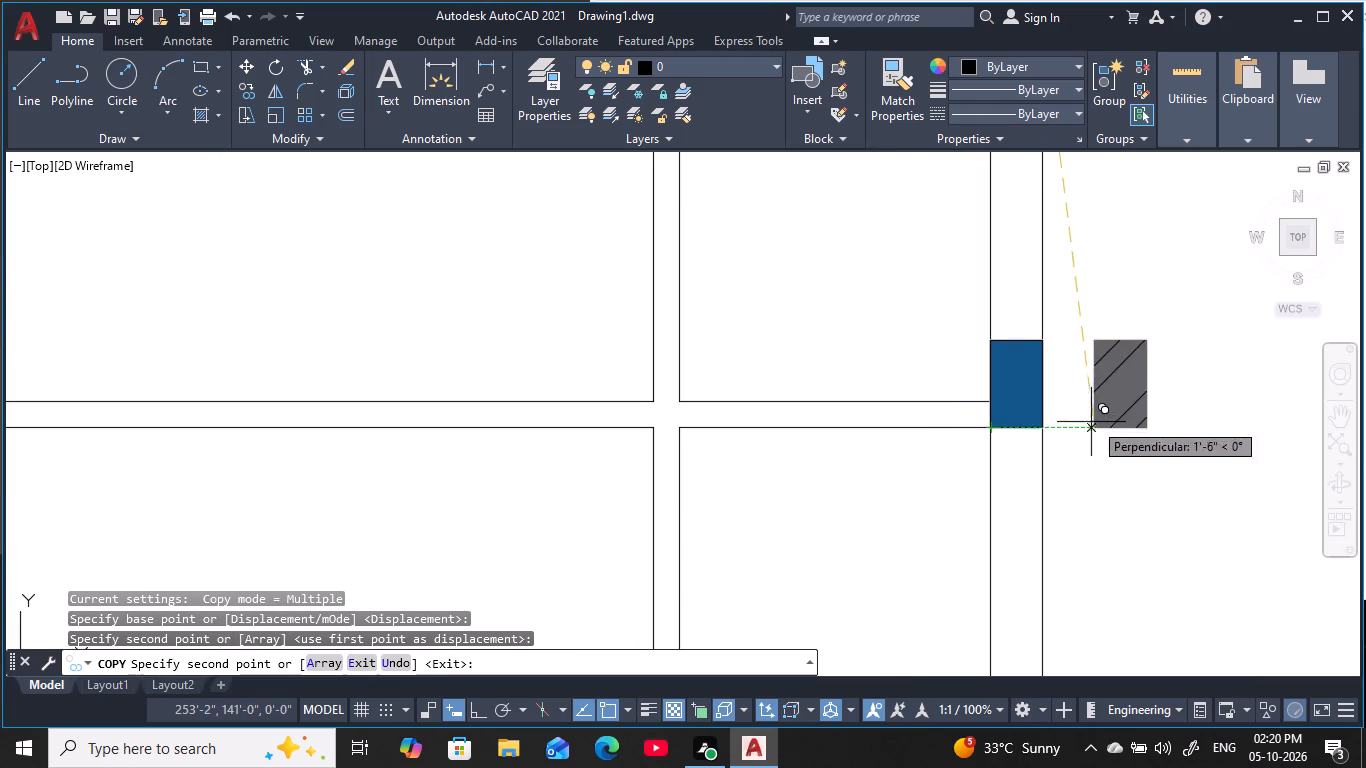
{"action": "middle_click_drag", "start_coordinate": [762, 481], "coordinate": [888, 479]}
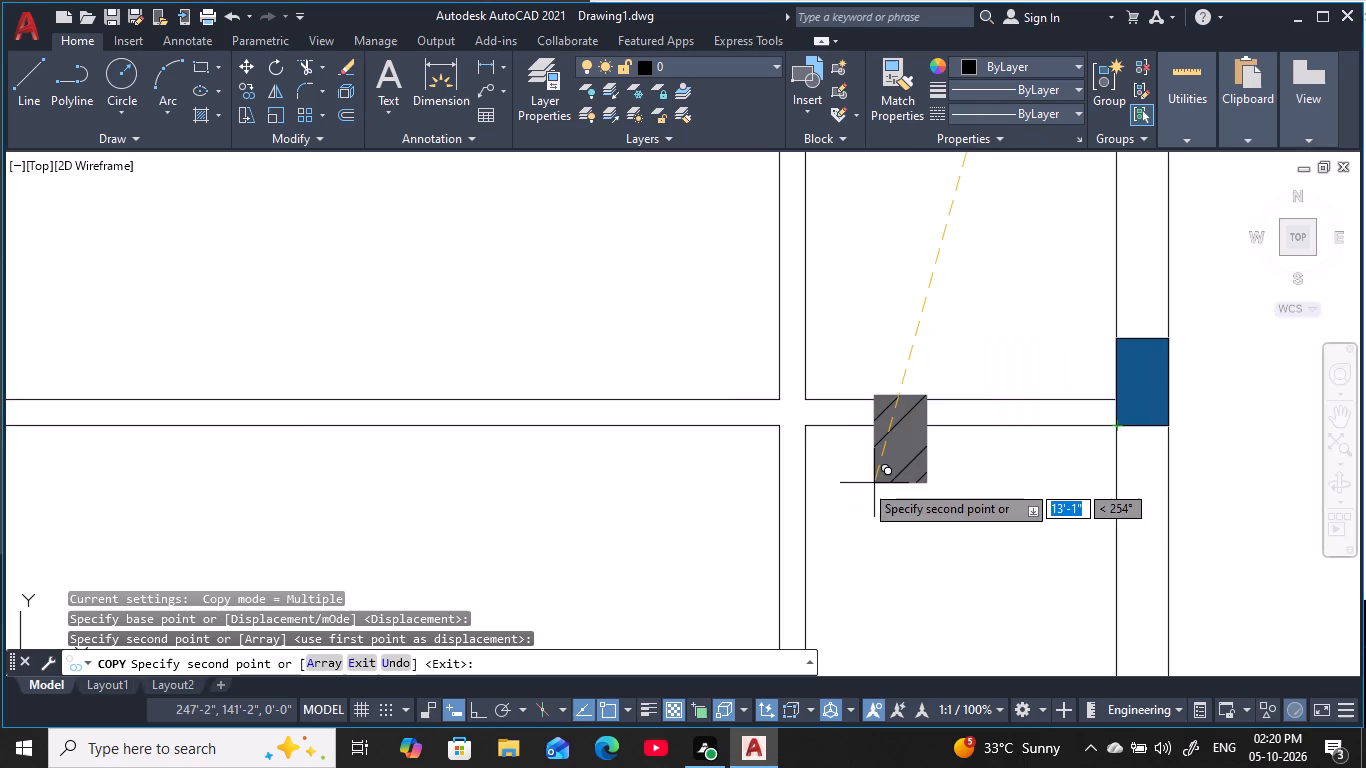
{"action": "scroll", "coordinate": [838, 479], "scroll_direction": "down", "scroll_amount": 1}
{"action": "scroll", "coordinate": [694, 487], "scroll_direction": "down", "scroll_amount": 1}
{"action": "middle_click_drag", "start_coordinate": [649, 488], "coordinate": [938, 513]}
{"action": "scroll", "coordinate": [763, 506], "scroll_direction": "up", "scroll_amount": 3}
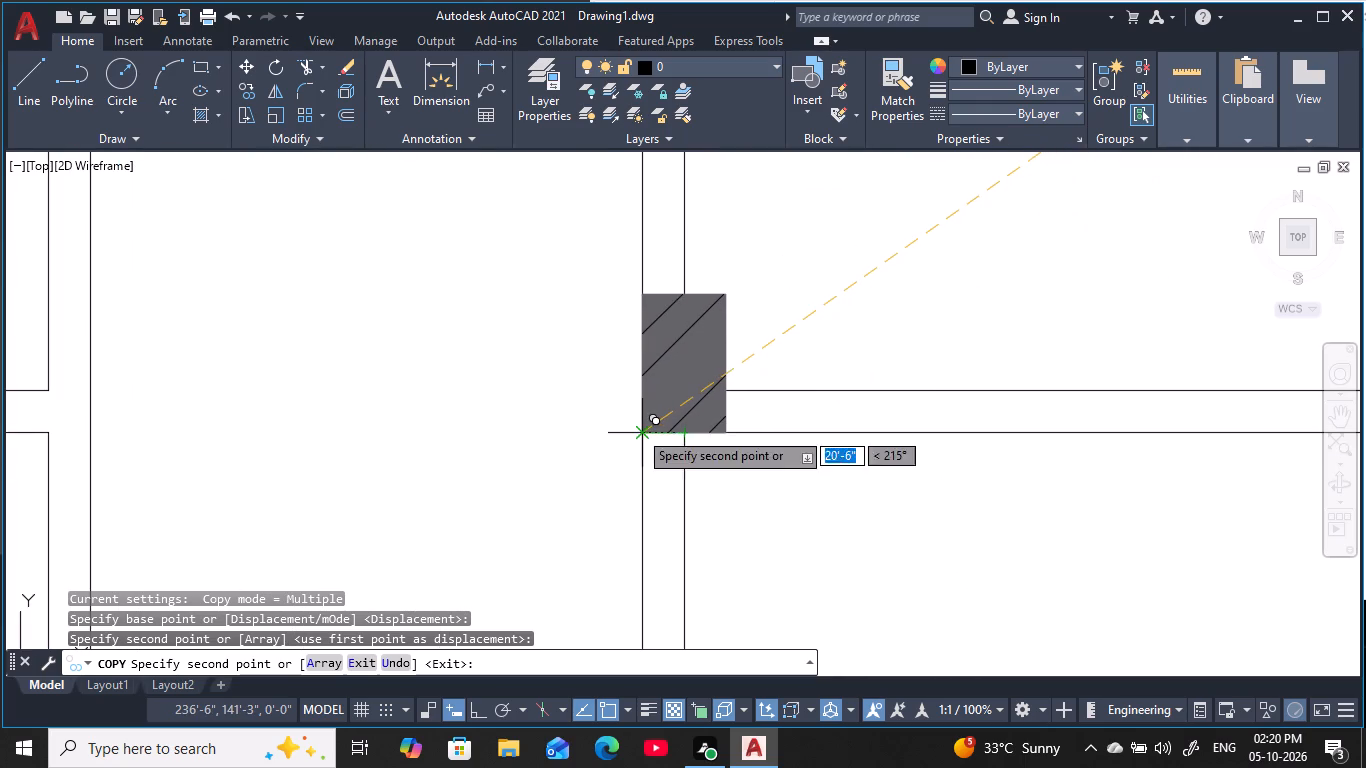
{"action": "left_click", "coordinate": [637, 430]}
{"action": "middle_click_drag", "start_coordinate": [727, 506], "coordinate": [1032, 503]}
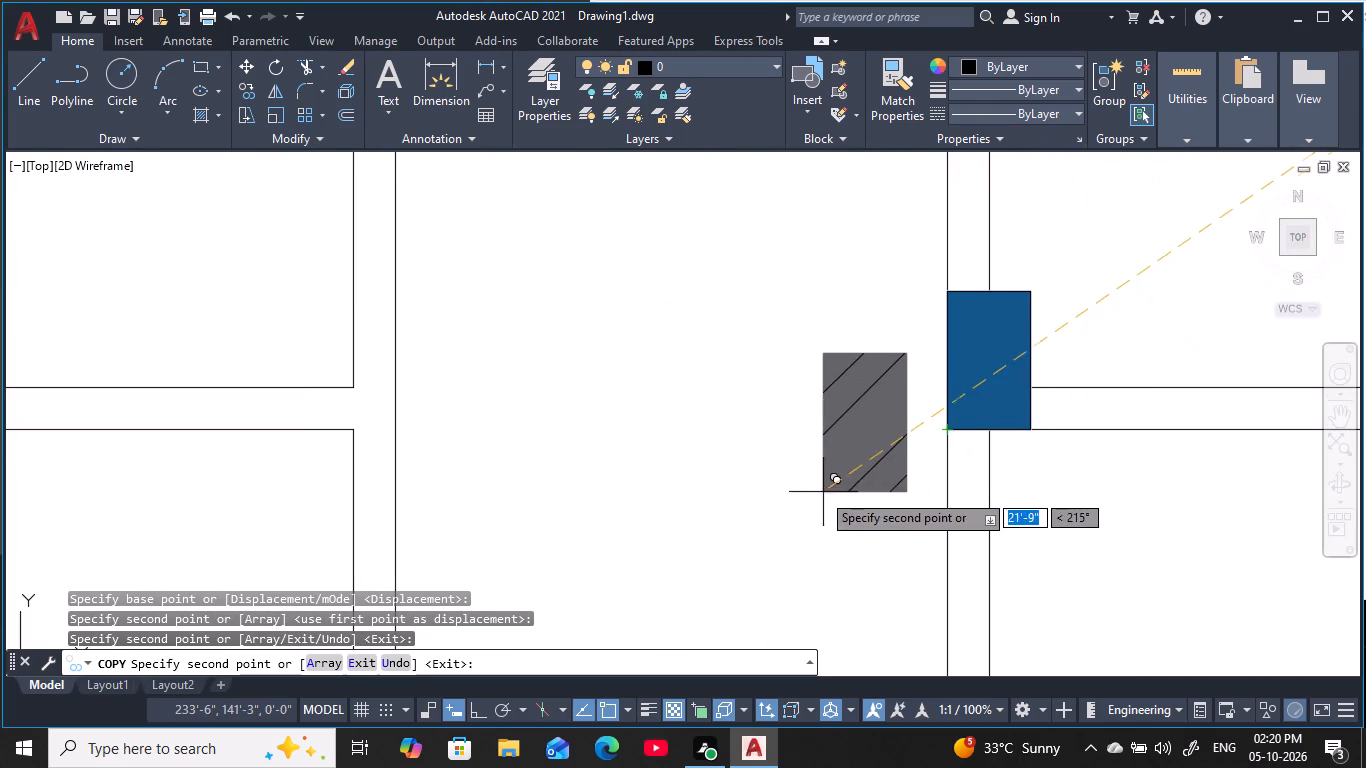
{"action": "key", "text": "Escape"}
{"action": "key", "text": "Escape"}
{"action": "key", "text": "Escape"}
{"action": "key", "text": "Escape"}
{"action": "key", "text": "Escape"}
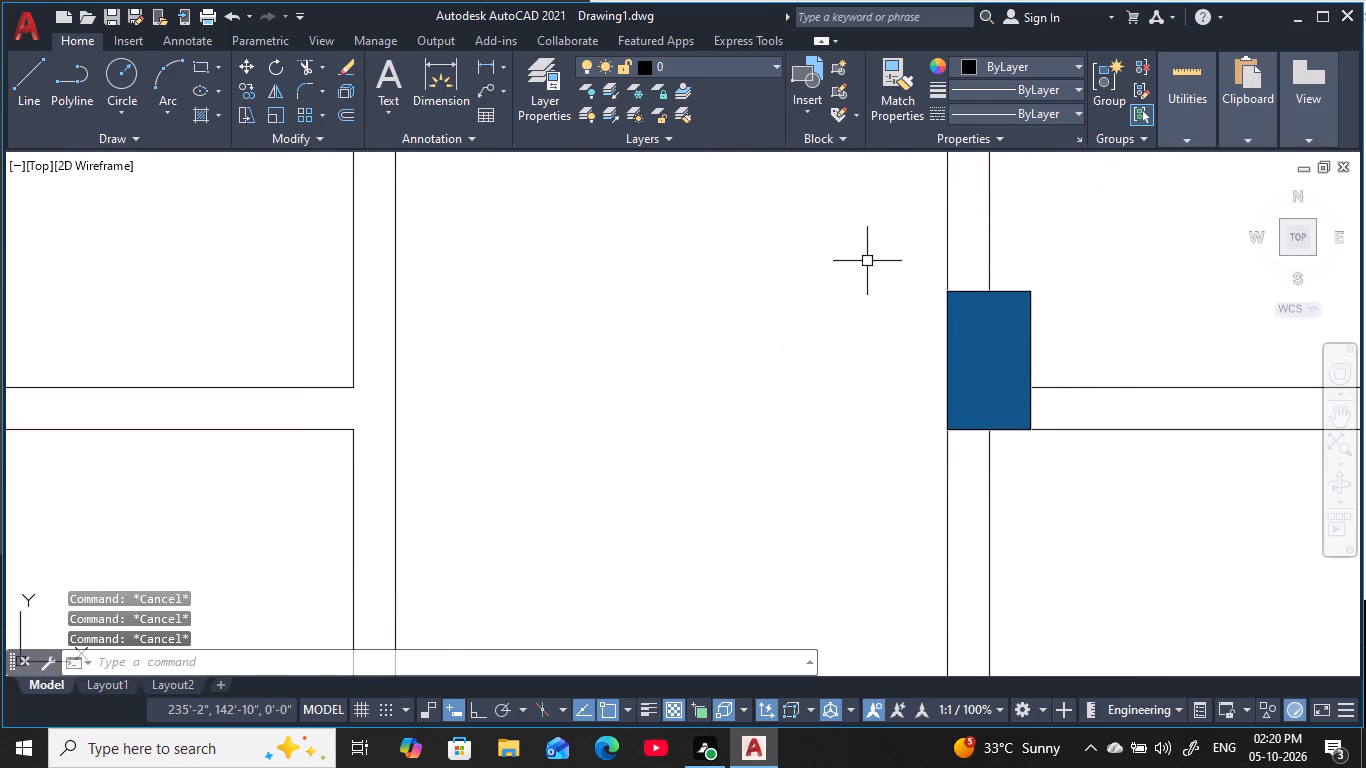
Copy the corridor's right-wall column by its lower-right corner to the corridor's left wall, flush with the corridor face and crosswall underside.
{"action": "key", "text": "Escape"}
{"action": "left_click_drag", "start_coordinate": [876, 240], "coordinate": [913, 288]}
{"action": "left_click", "coordinate": [1165, 532]}
{"action": "type", "text": "co"}
{"action": "key", "text": "space"}
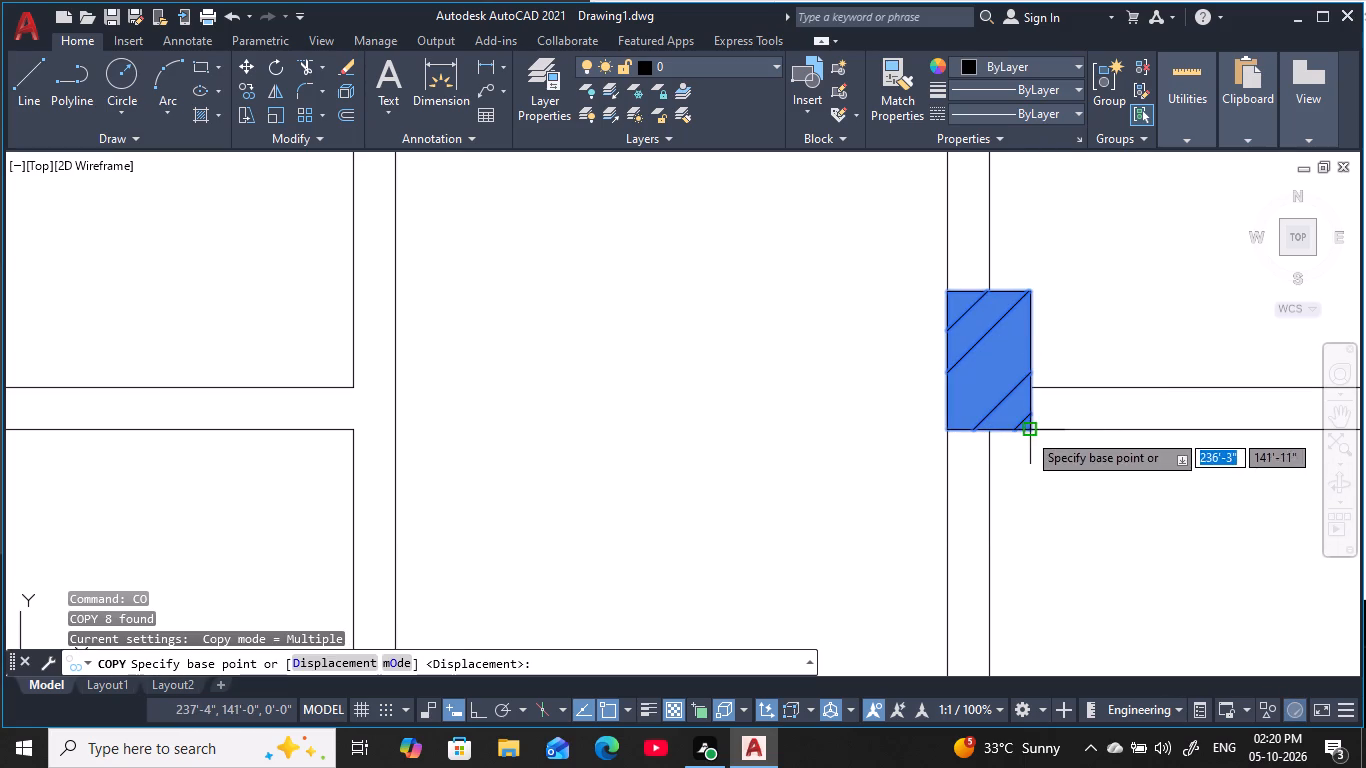
{"action": "left_click", "coordinate": [1025, 430]}
{"action": "middle_click_drag", "start_coordinate": [631, 438], "coordinate": [1101, 446]}
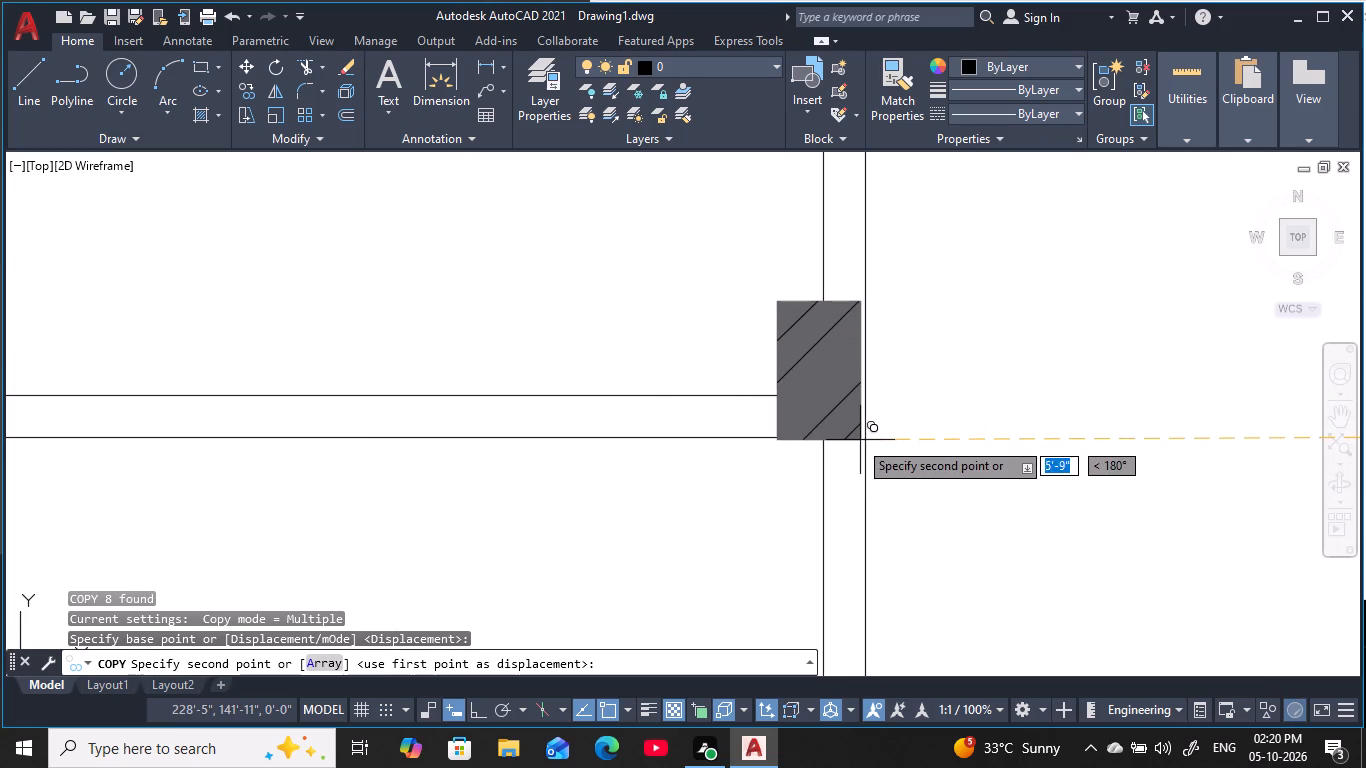
{"action": "left_click", "coordinate": [862, 436]}
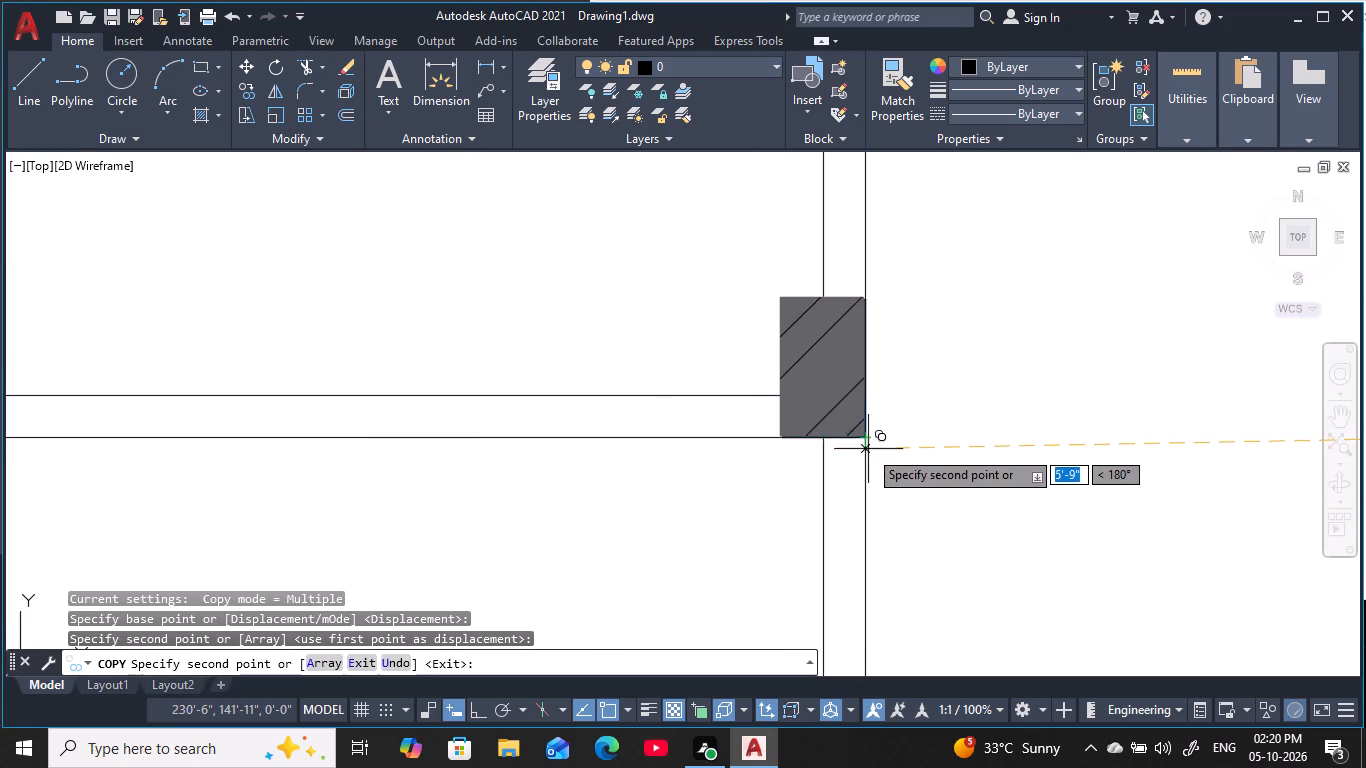
Place another copy on the left outer wall about 22'-6" from the source column, flush with the wall's inner face and crosswall underside.
{"action": "scroll", "coordinate": [956, 488], "scroll_direction": "down", "scroll_amount": 1}
{"action": "middle_click_drag", "start_coordinate": [972, 482], "coordinate": [1172, 459]}
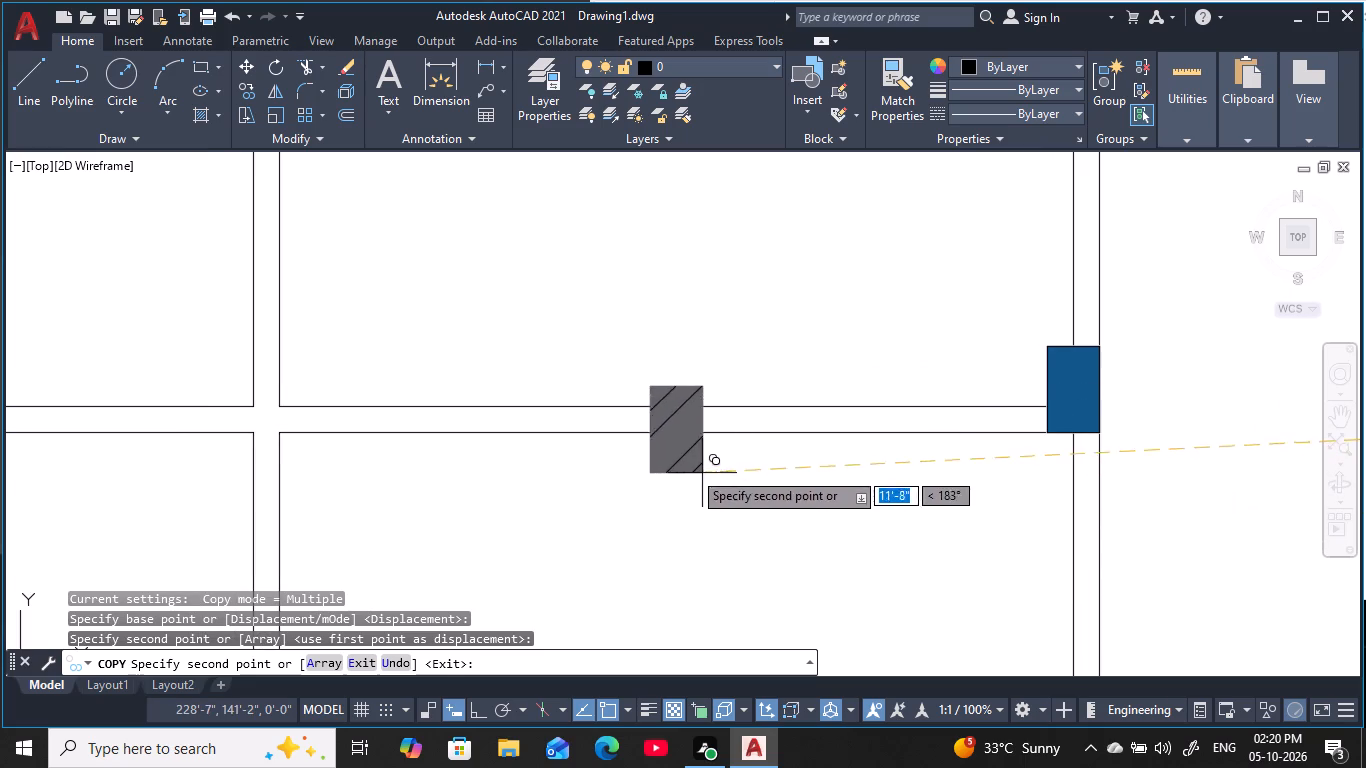
{"action": "middle_click_drag", "start_coordinate": [692, 470], "coordinate": [1318, 522]}
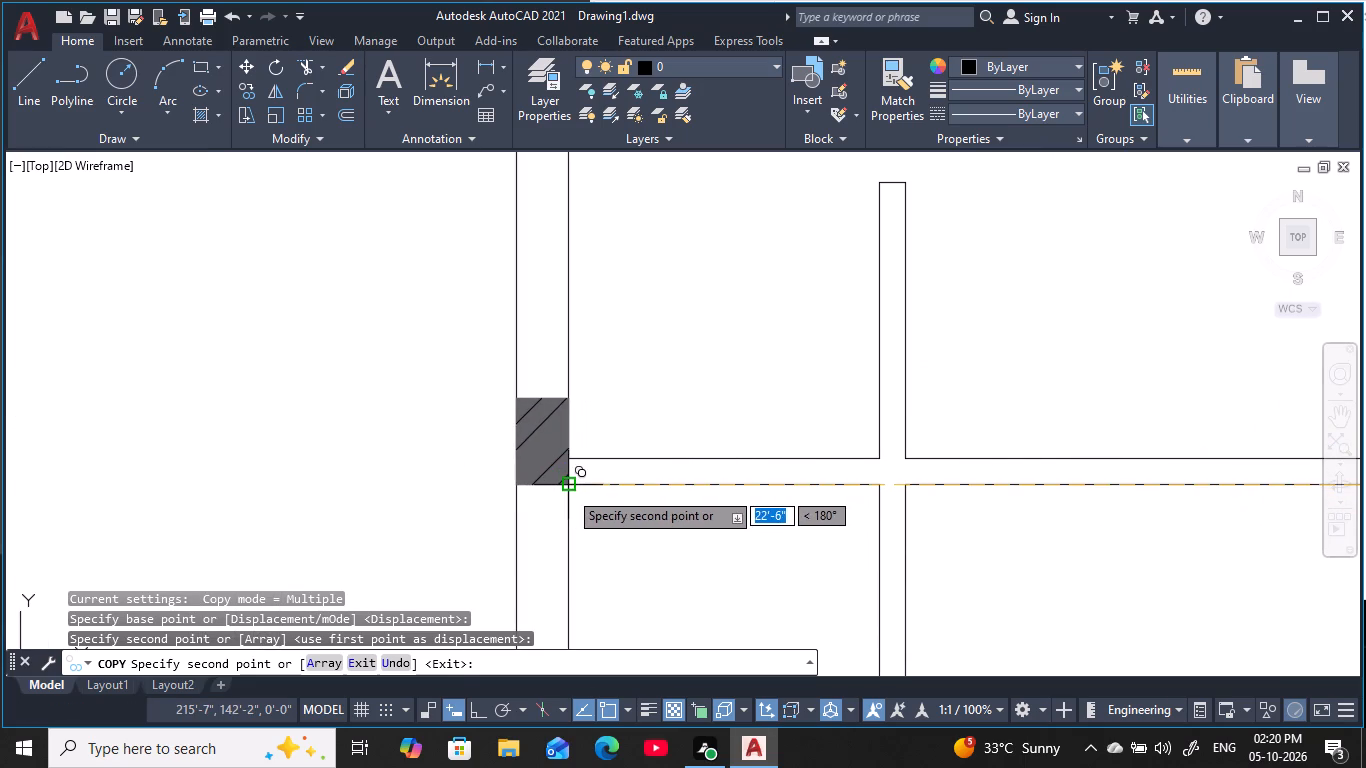
{"action": "left_click", "coordinate": [563, 490]}
{"action": "scroll", "coordinate": [741, 548], "scroll_direction": "down", "scroll_amount": 2}
{"action": "middle_click_drag", "start_coordinate": [741, 548], "coordinate": [696, 349]}
{"action": "key", "text": "Escape"}
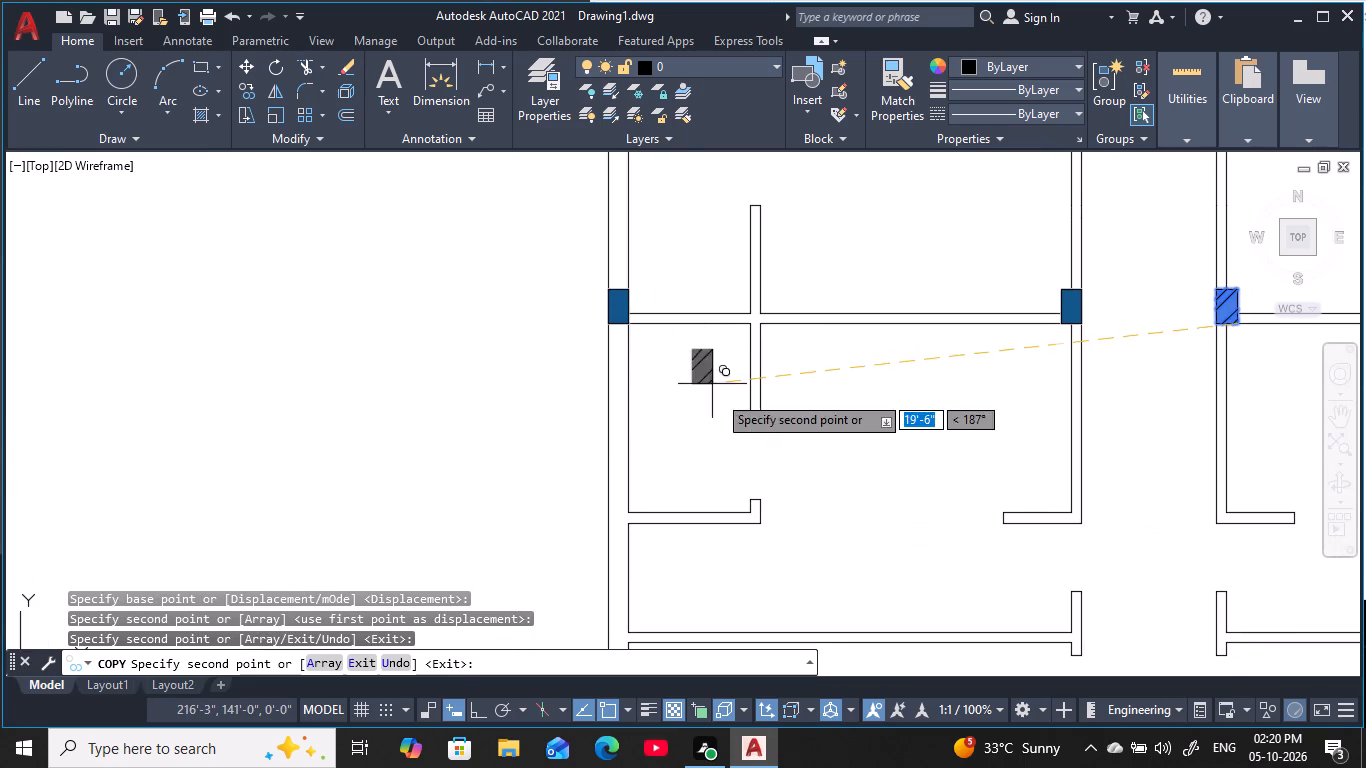
{"action": "key", "text": "Escape"}
{"action": "key", "text": "Escape"}
{"action": "key", "text": "Escape"}
Copy the left outer wall's column by its lower-right corner down to the next full crosswall, flush with its underside and the inner wall face.
{"action": "middle_click_drag", "start_coordinate": [883, 460], "coordinate": [773, 407]}
{"action": "key", "text": "Escape"}
{"action": "key", "text": "Escape"}
{"action": "key", "text": "Escape"}
{"action": "middle_click_drag", "start_coordinate": [552, 303], "coordinate": [615, 401]}
{"action": "key", "text": "Escape"}
{"action": "key", "text": "Escape"}
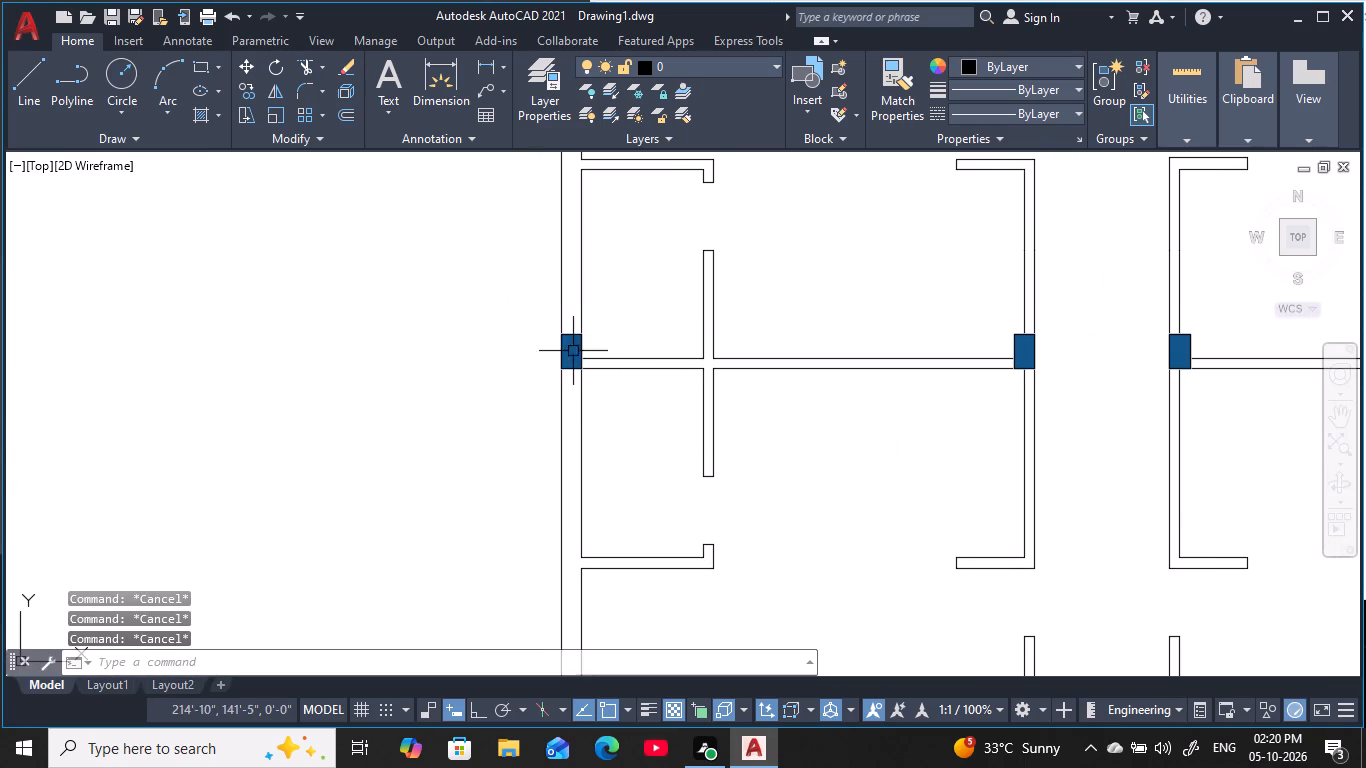
{"action": "key", "text": "Escape"}
{"action": "left_click_drag", "start_coordinate": [520, 309], "coordinate": [530, 326]}
{"action": "left_click", "coordinate": [641, 476]}
{"action": "type", "text": "co"}
{"action": "key", "text": "space"}
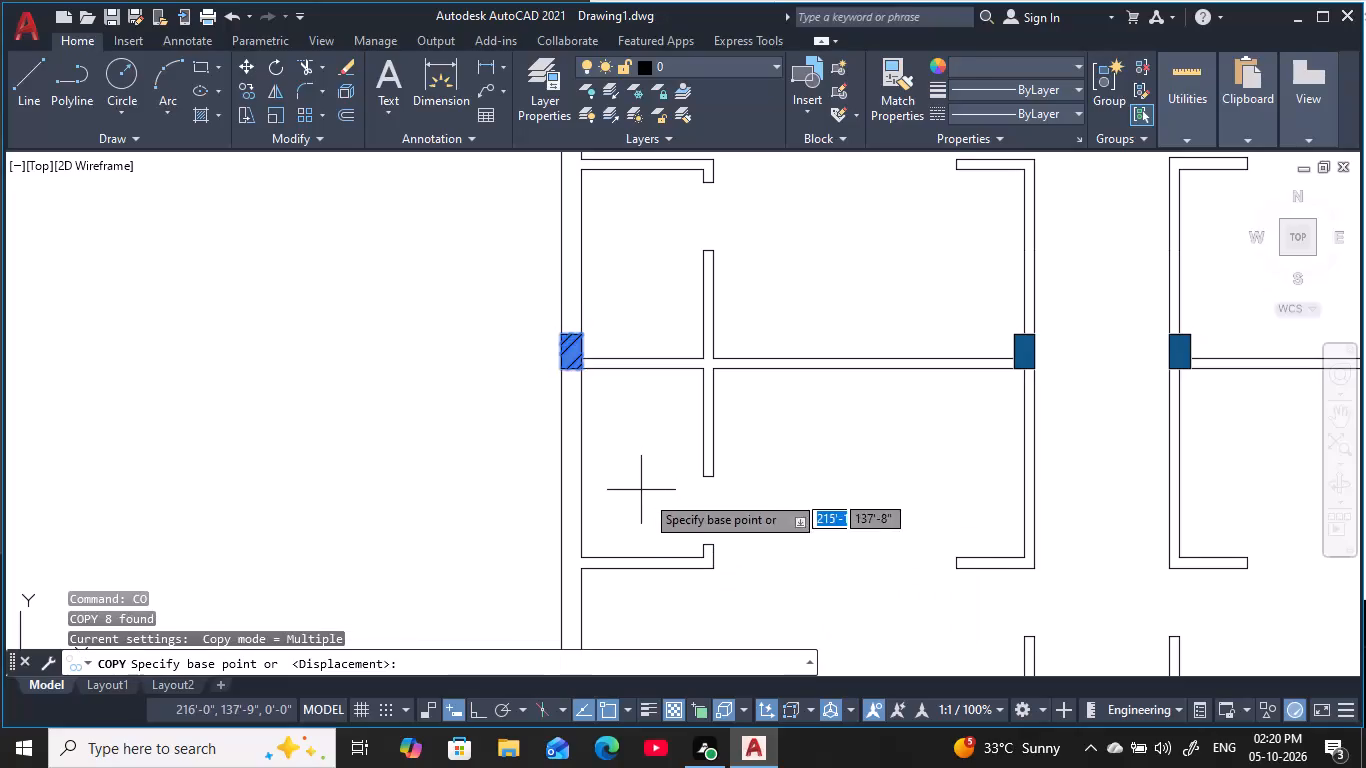
{"action": "middle_click_drag", "start_coordinate": [639, 444], "coordinate": [730, 392]}
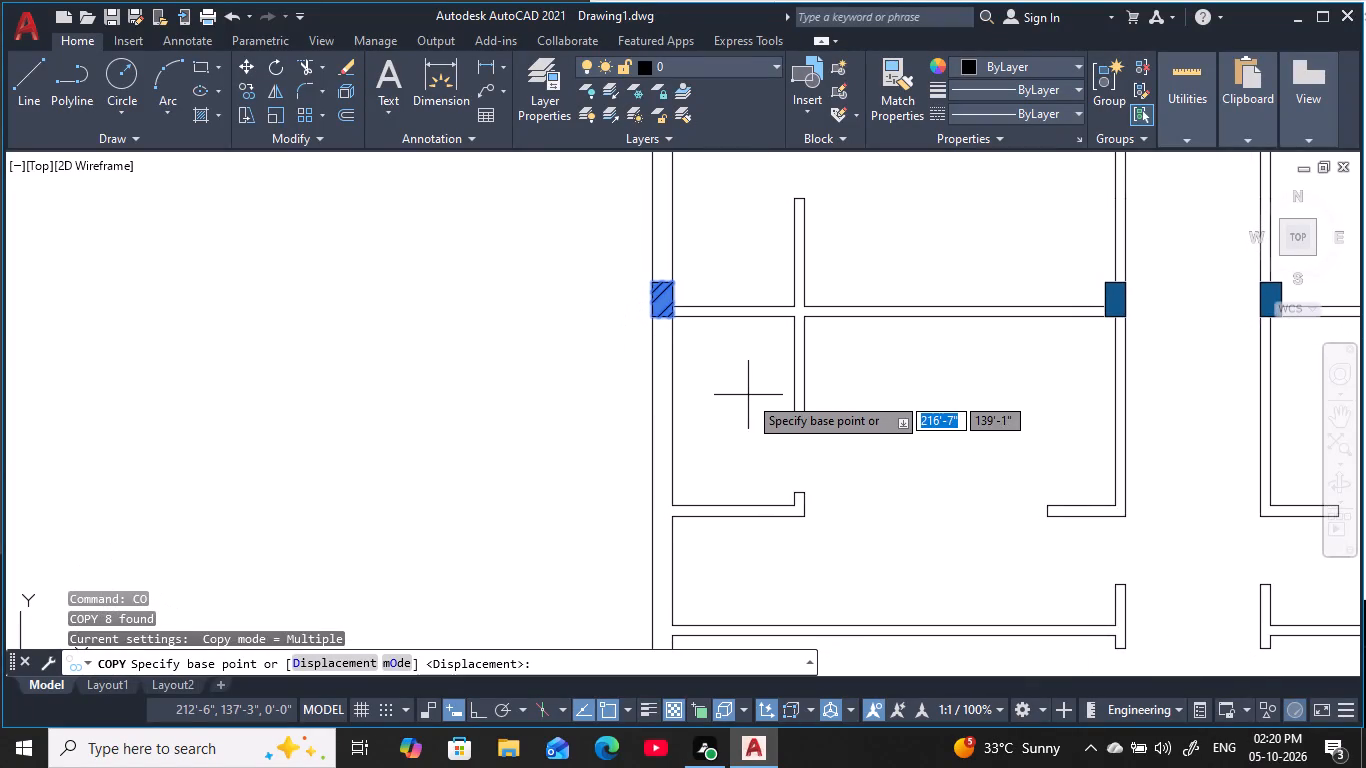
{"action": "left_click", "coordinate": [669, 317]}
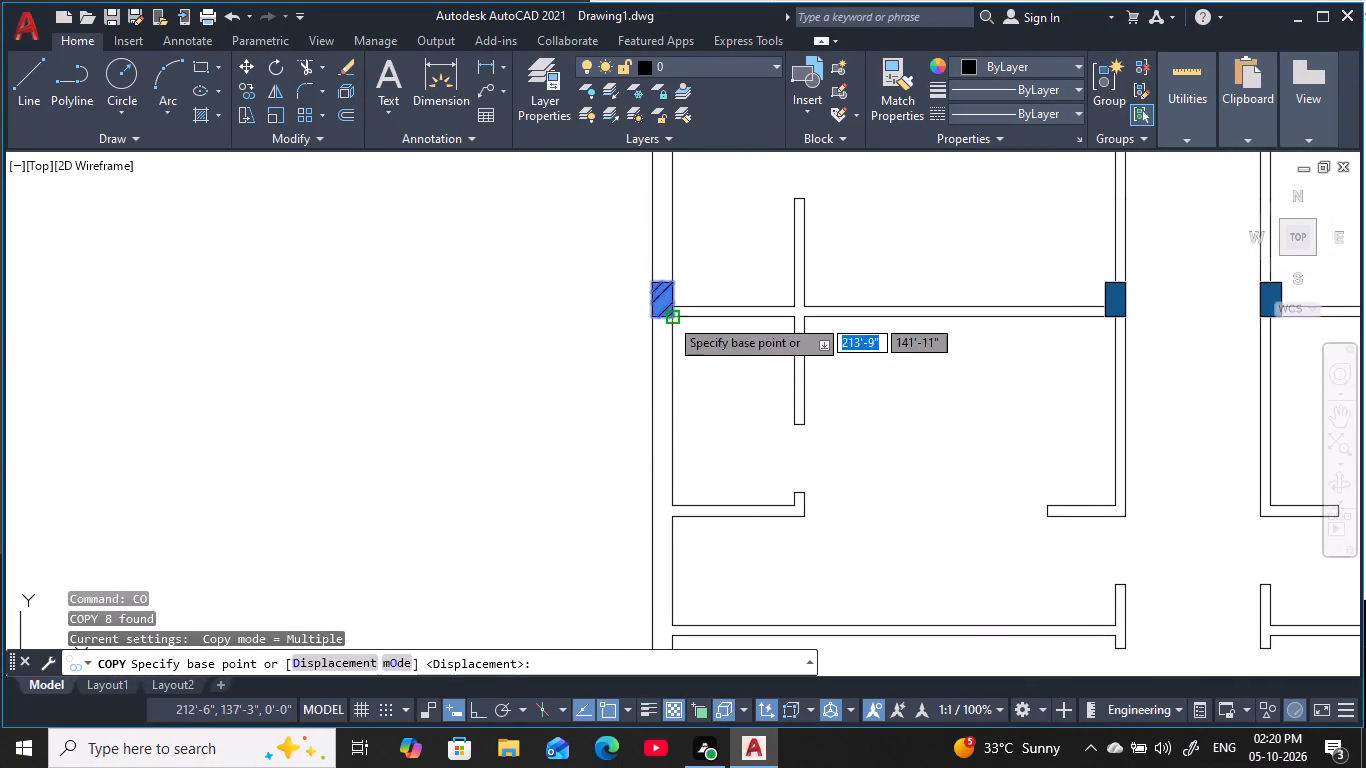
{"action": "middle_click_drag", "start_coordinate": [699, 456], "coordinate": [783, 402]}
{"action": "middle_click_drag", "start_coordinate": [863, 457], "coordinate": [850, 361]}
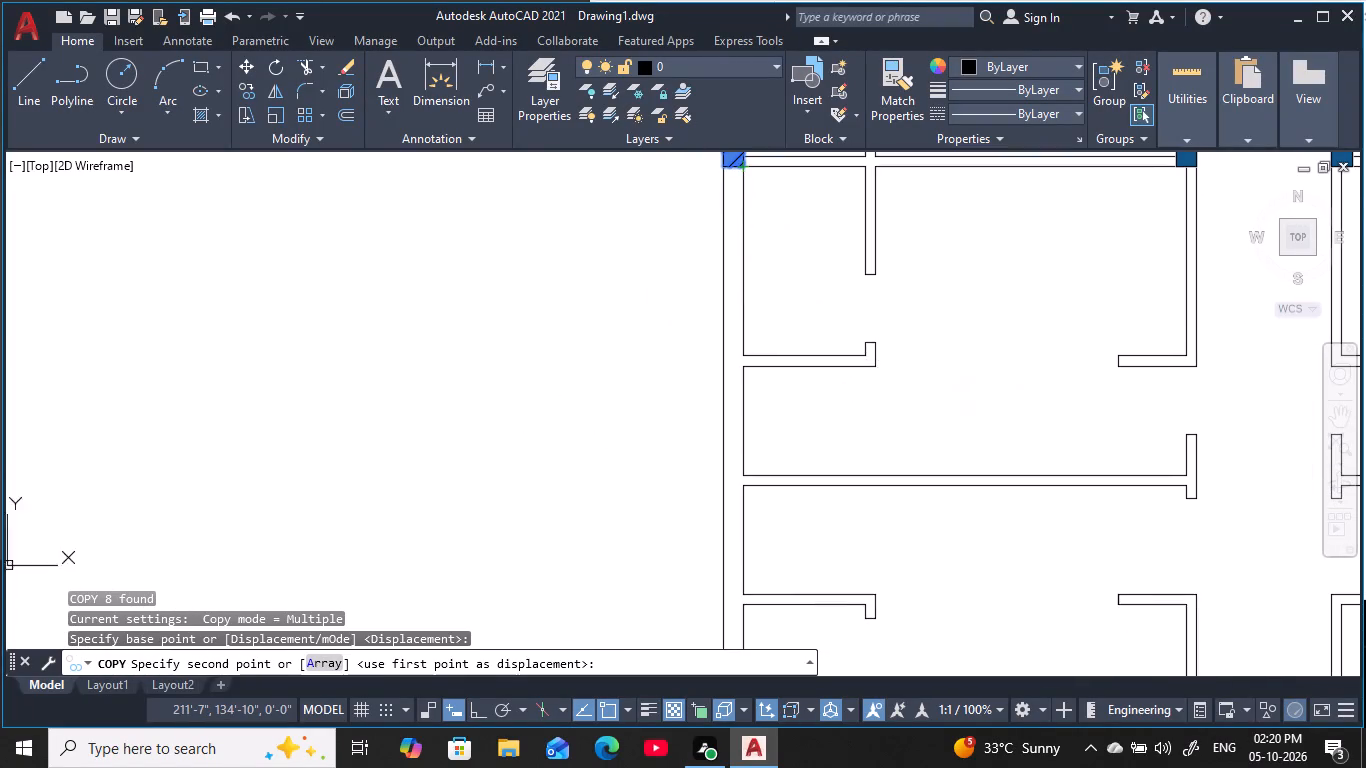
{"action": "scroll", "coordinate": [757, 489], "scroll_direction": "up", "scroll_amount": 2}
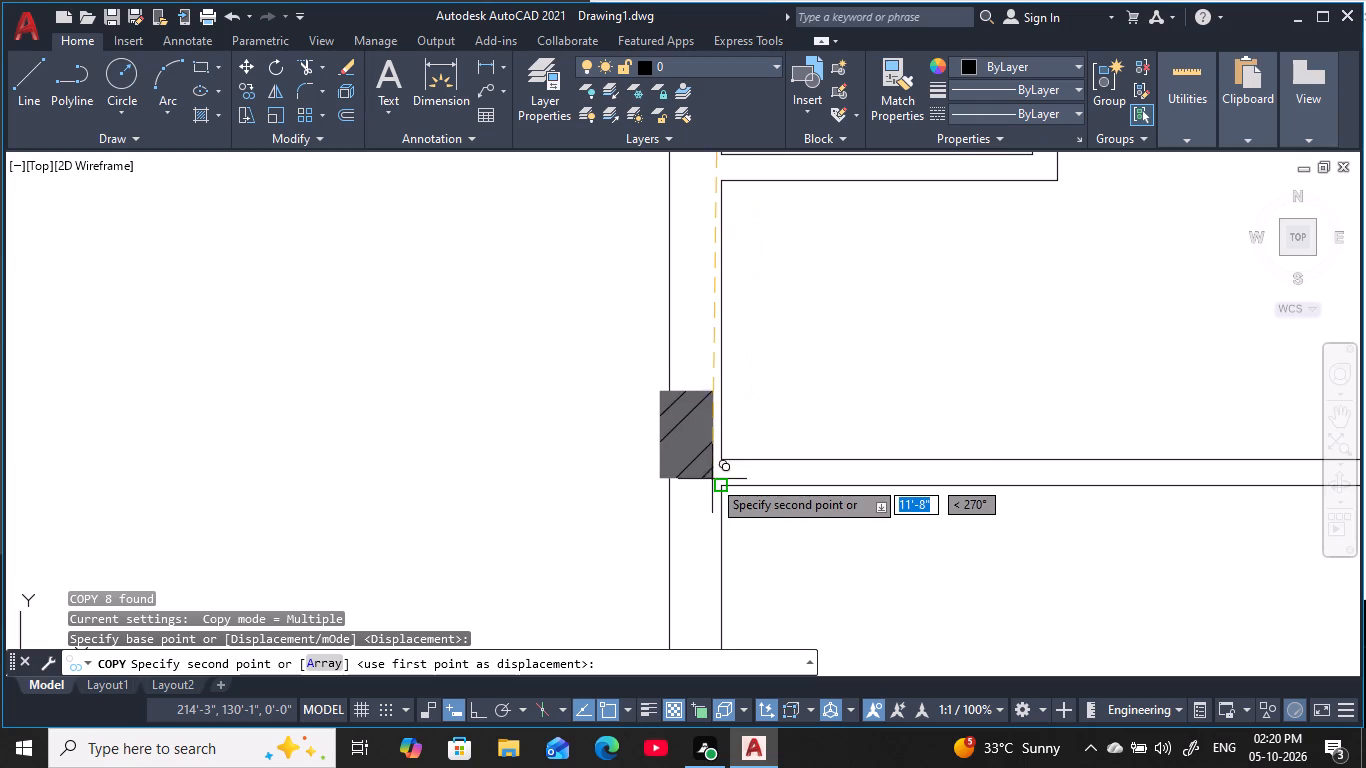
{"action": "left_click", "coordinate": [727, 486]}
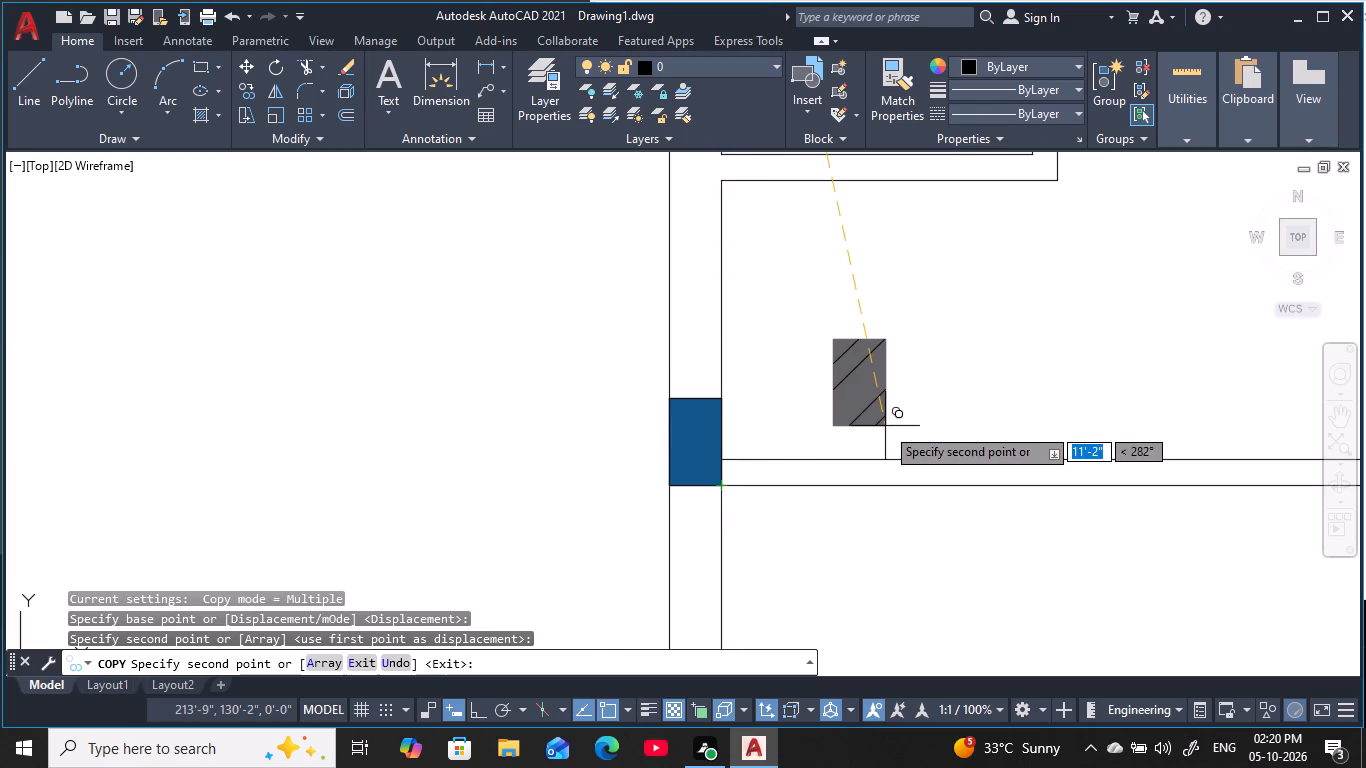
{"action": "middle_click_drag", "start_coordinate": [885, 426], "coordinate": [844, 414]}
{"action": "scroll", "coordinate": [841, 414], "scroll_direction": "down", "scroll_amount": 1}
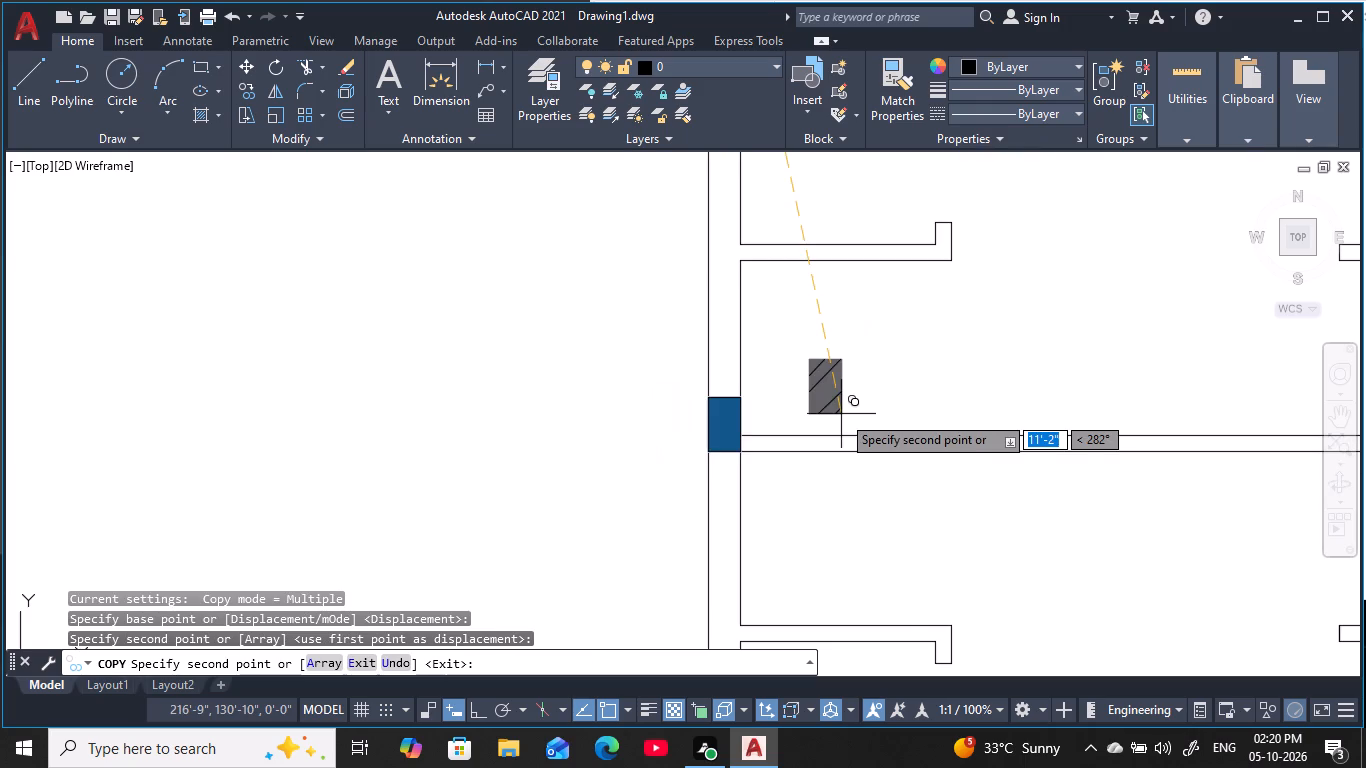
{"action": "scroll", "coordinate": [882, 412], "scroll_direction": "down", "scroll_amount": 1}
{"action": "middle_click_drag", "start_coordinate": [882, 412], "coordinate": [891, 441]}
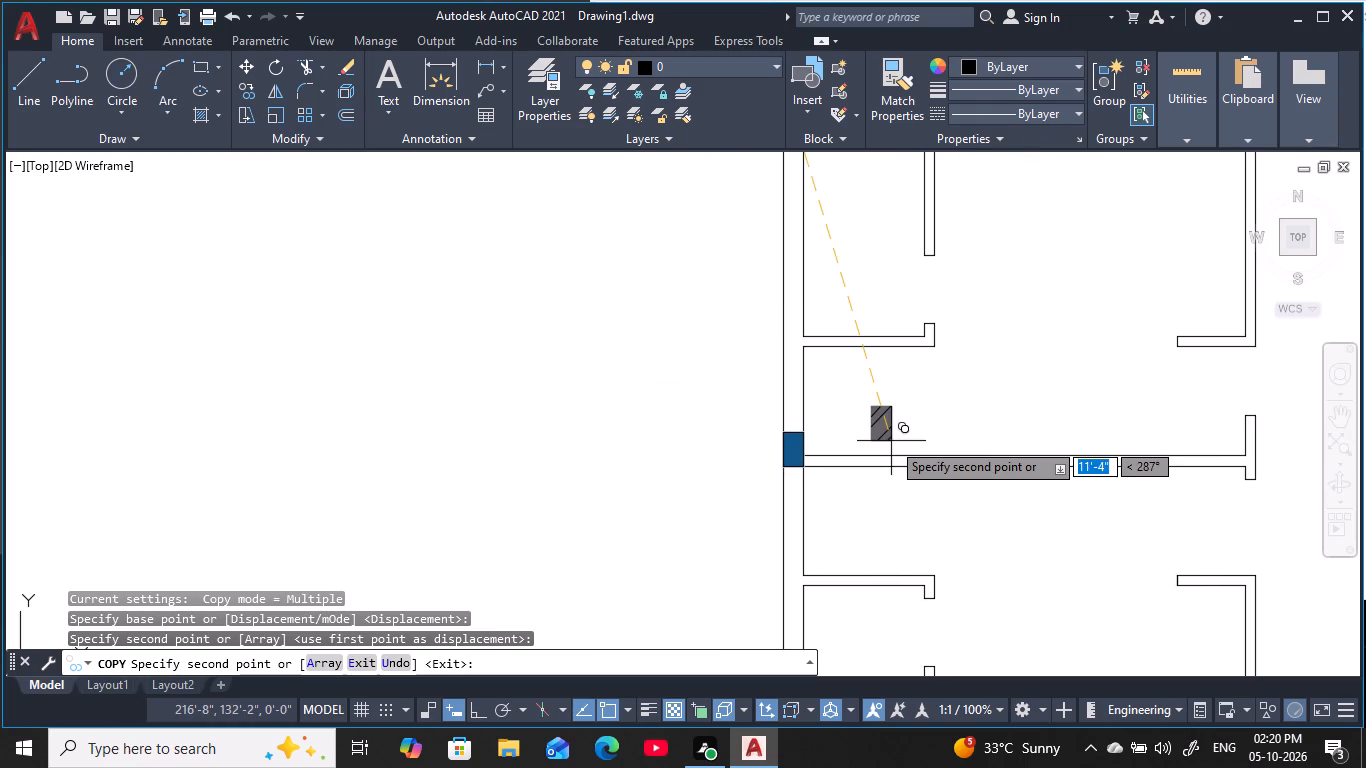
{"action": "scroll", "coordinate": [900, 429], "scroll_direction": "down", "scroll_amount": 1}
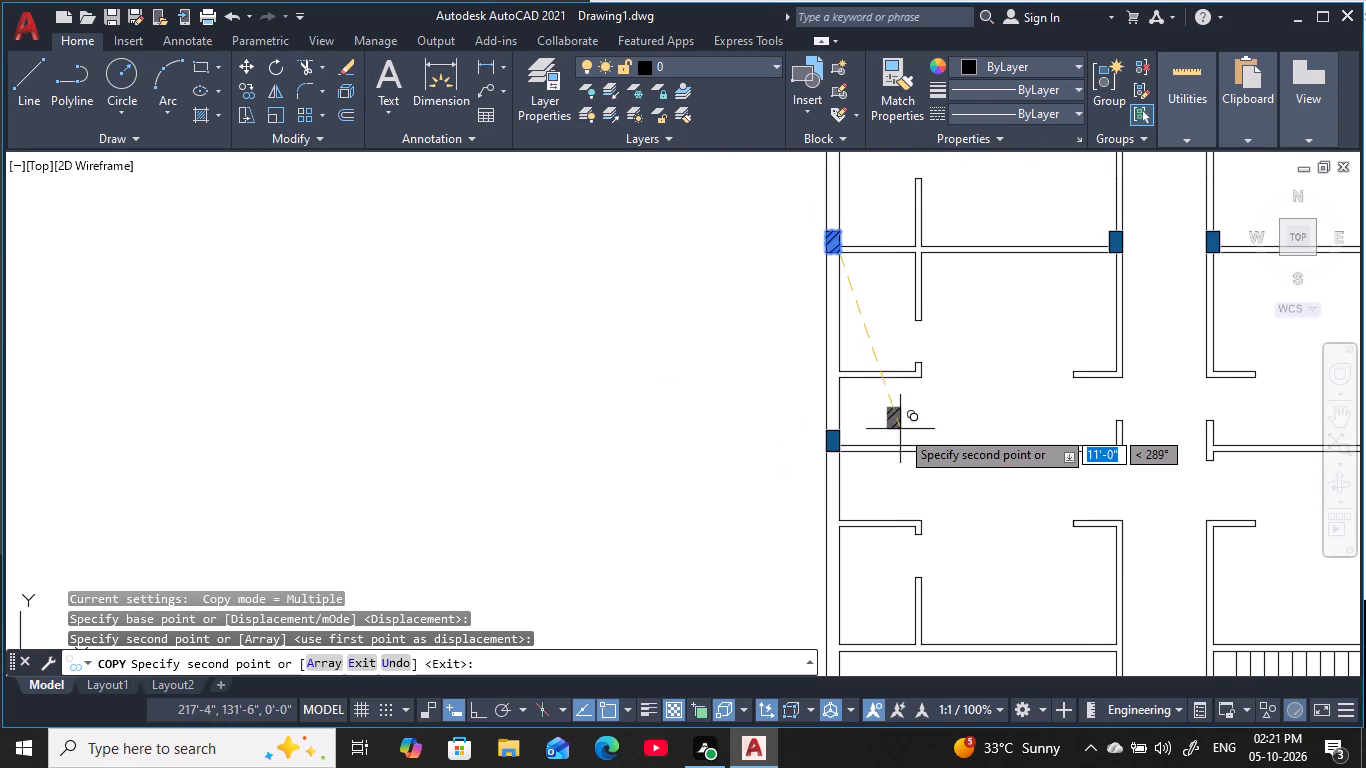
{"action": "middle_click_drag", "start_coordinate": [900, 429], "coordinate": [866, 461]}
{"action": "scroll", "coordinate": [865, 462], "scroll_direction": "down", "scroll_amount": 1}
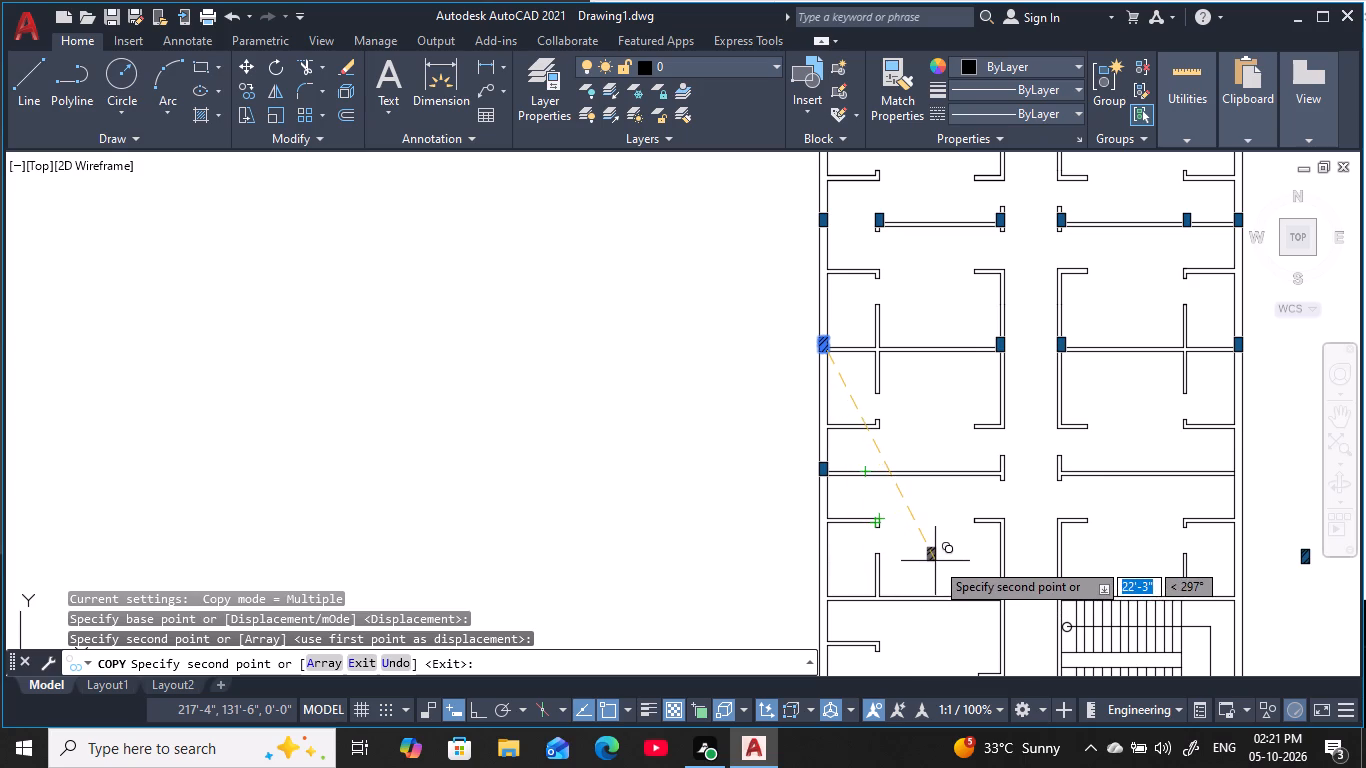
{"action": "key", "text": "Escape"}
{"action": "key", "text": "Escape"}
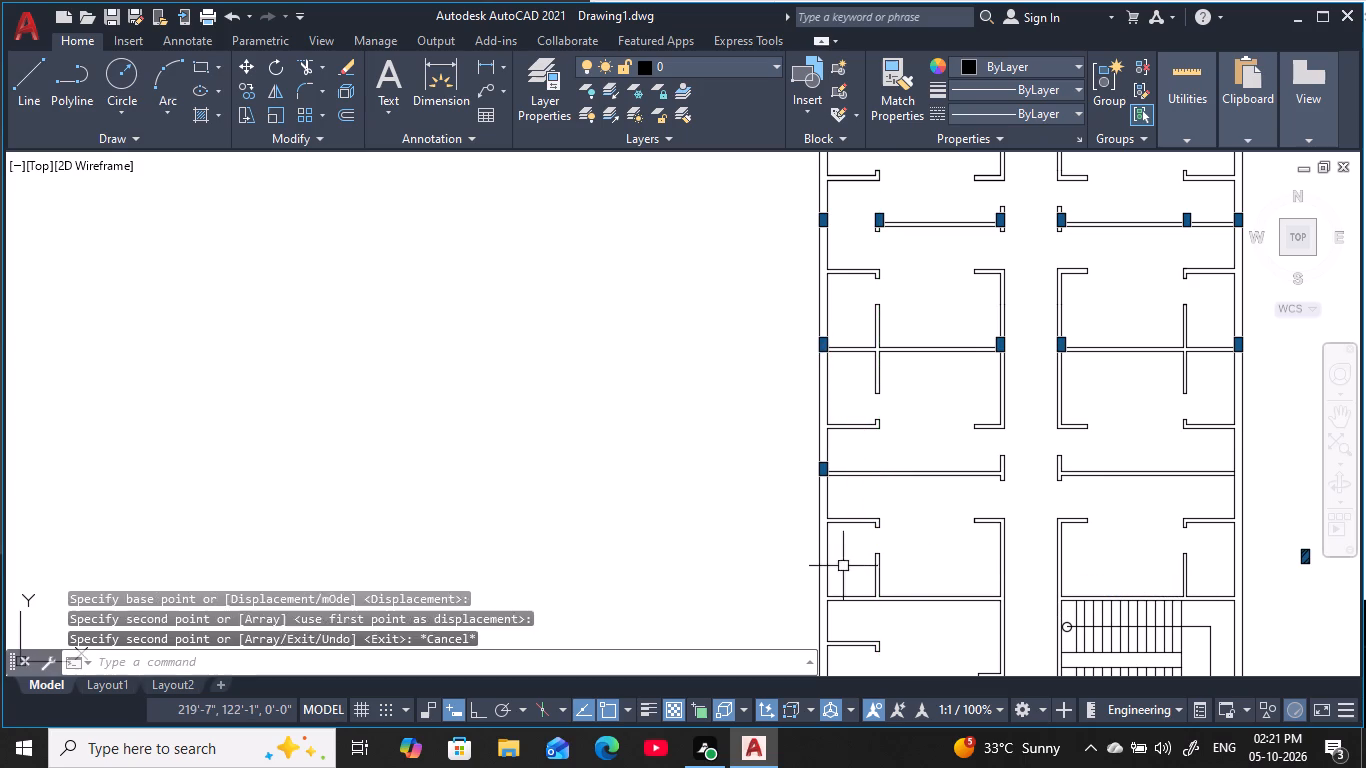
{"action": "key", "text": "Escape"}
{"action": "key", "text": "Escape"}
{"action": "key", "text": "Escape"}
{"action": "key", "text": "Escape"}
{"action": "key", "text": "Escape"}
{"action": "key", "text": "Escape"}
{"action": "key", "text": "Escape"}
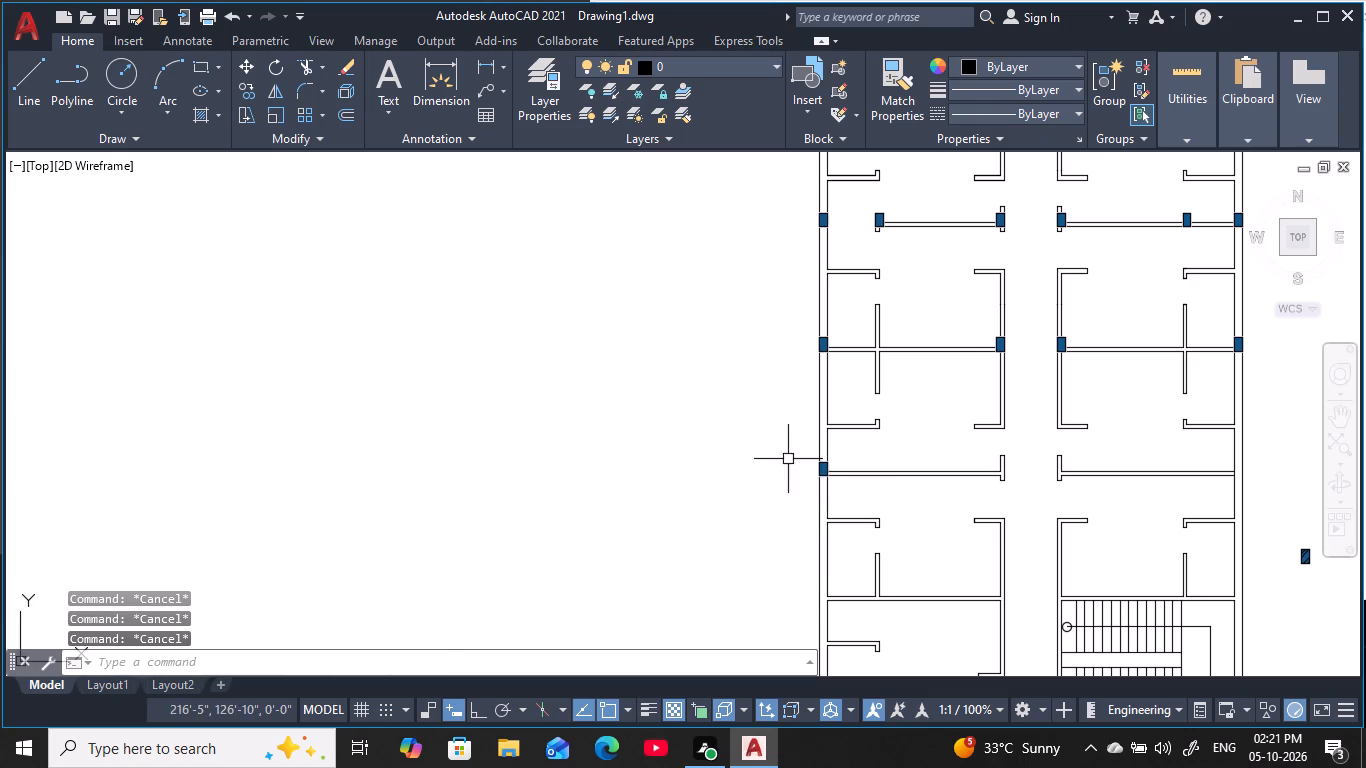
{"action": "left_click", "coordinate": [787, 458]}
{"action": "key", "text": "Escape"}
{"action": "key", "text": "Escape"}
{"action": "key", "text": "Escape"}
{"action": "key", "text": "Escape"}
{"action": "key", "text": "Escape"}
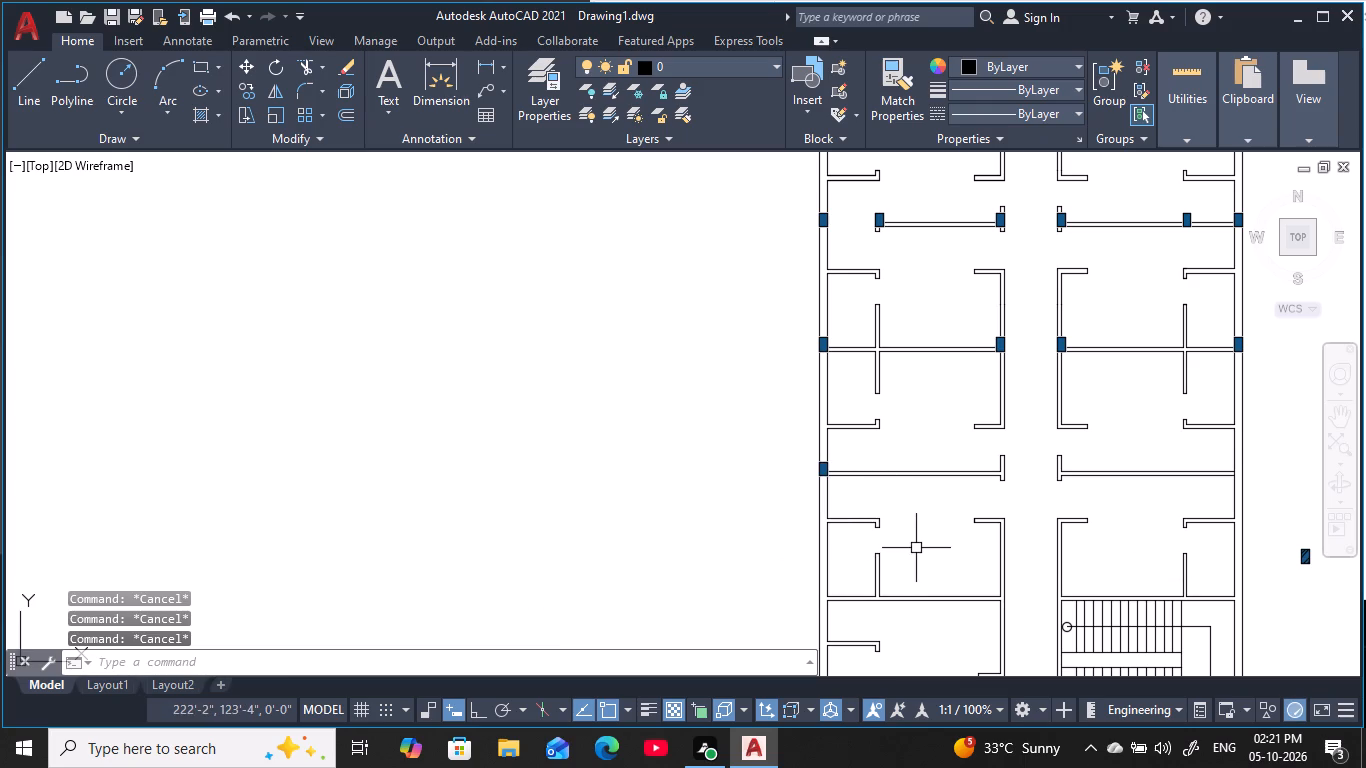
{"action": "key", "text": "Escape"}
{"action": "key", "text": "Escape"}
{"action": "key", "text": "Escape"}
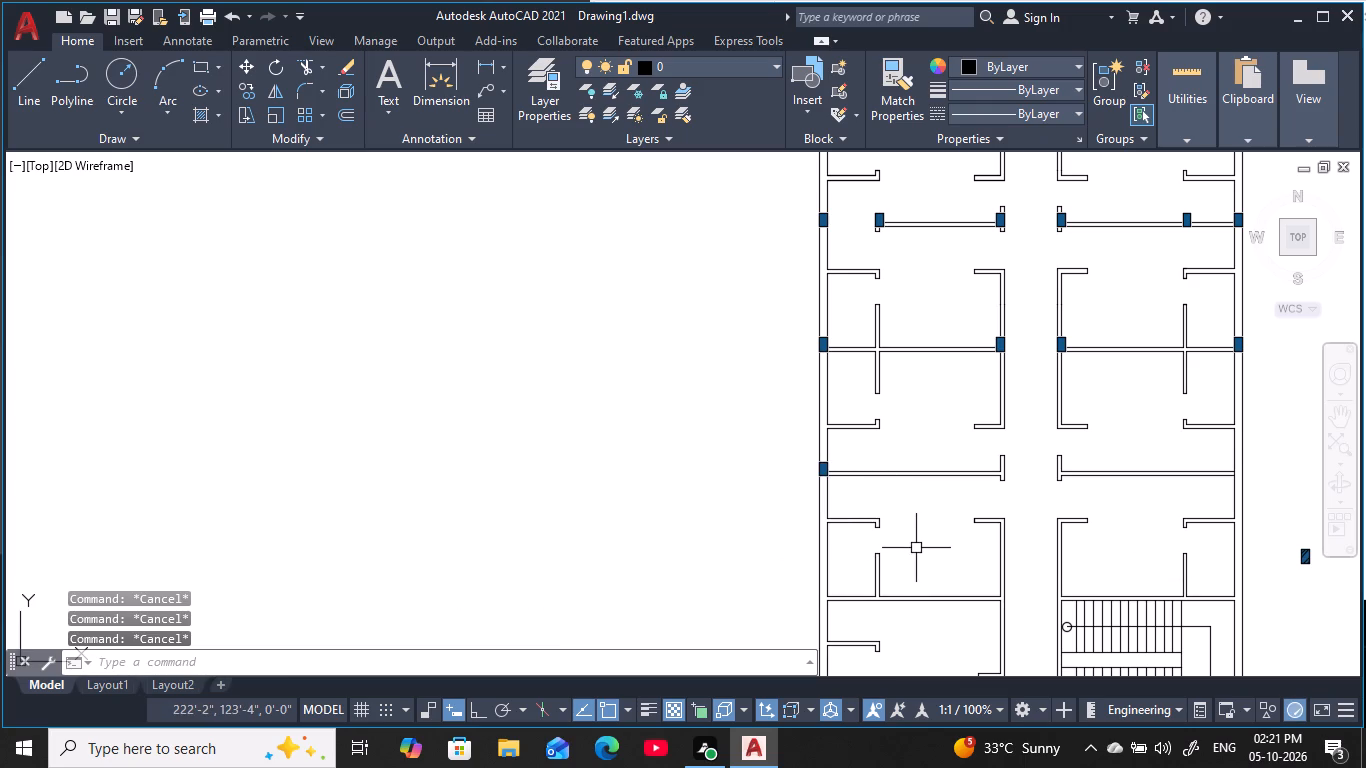
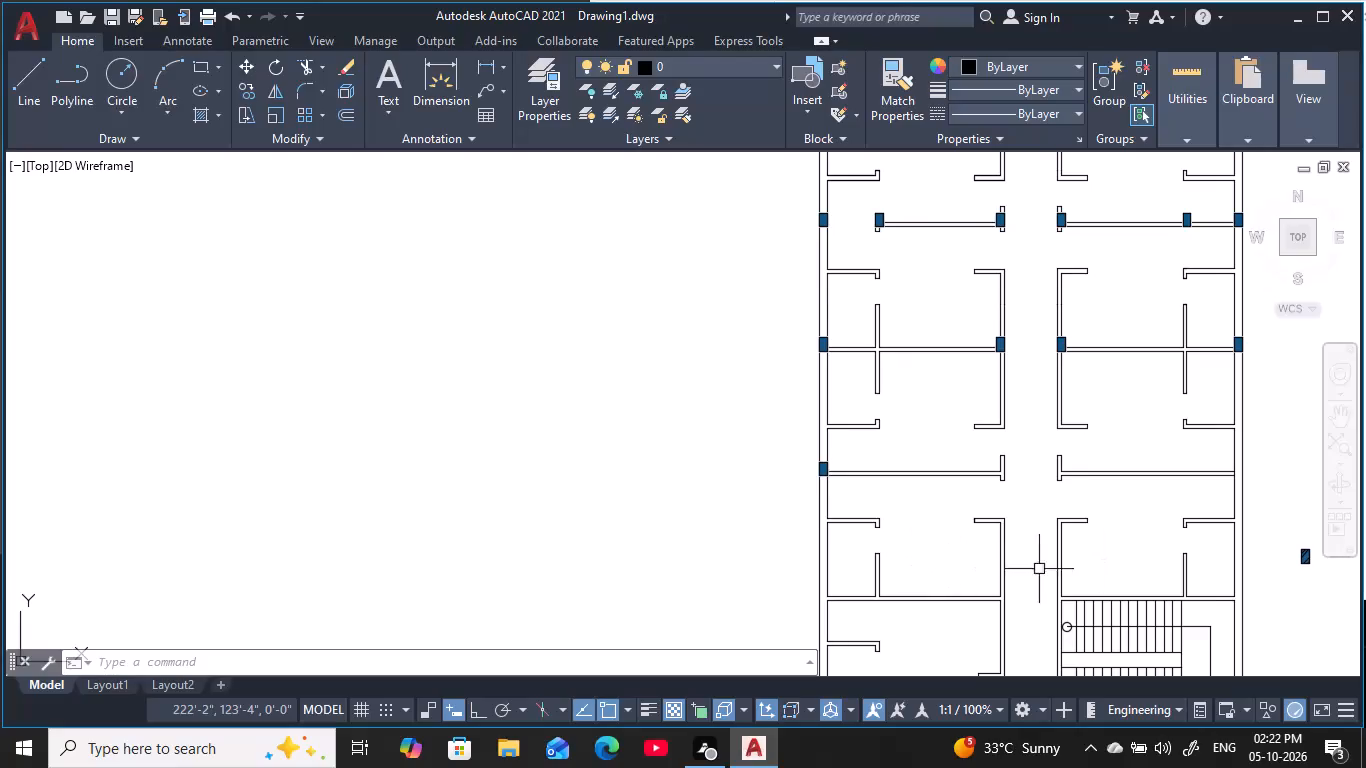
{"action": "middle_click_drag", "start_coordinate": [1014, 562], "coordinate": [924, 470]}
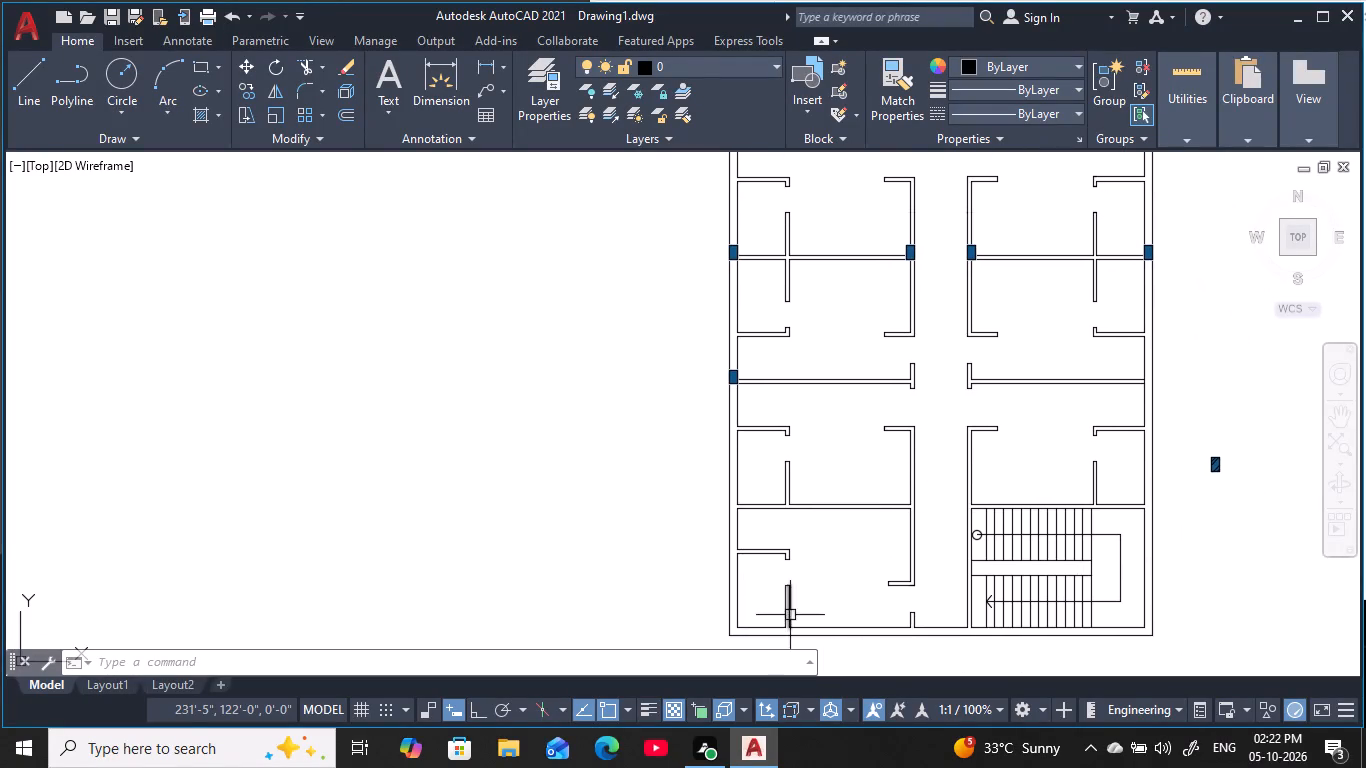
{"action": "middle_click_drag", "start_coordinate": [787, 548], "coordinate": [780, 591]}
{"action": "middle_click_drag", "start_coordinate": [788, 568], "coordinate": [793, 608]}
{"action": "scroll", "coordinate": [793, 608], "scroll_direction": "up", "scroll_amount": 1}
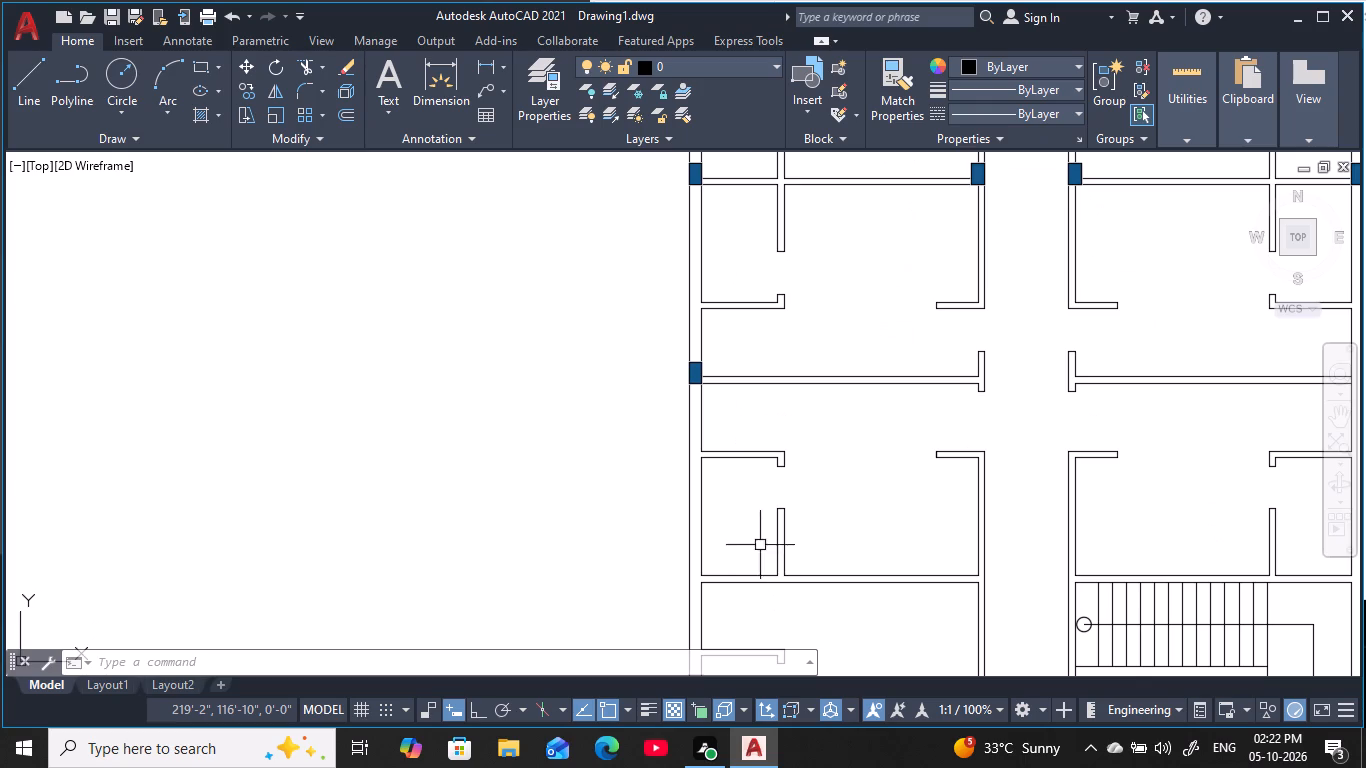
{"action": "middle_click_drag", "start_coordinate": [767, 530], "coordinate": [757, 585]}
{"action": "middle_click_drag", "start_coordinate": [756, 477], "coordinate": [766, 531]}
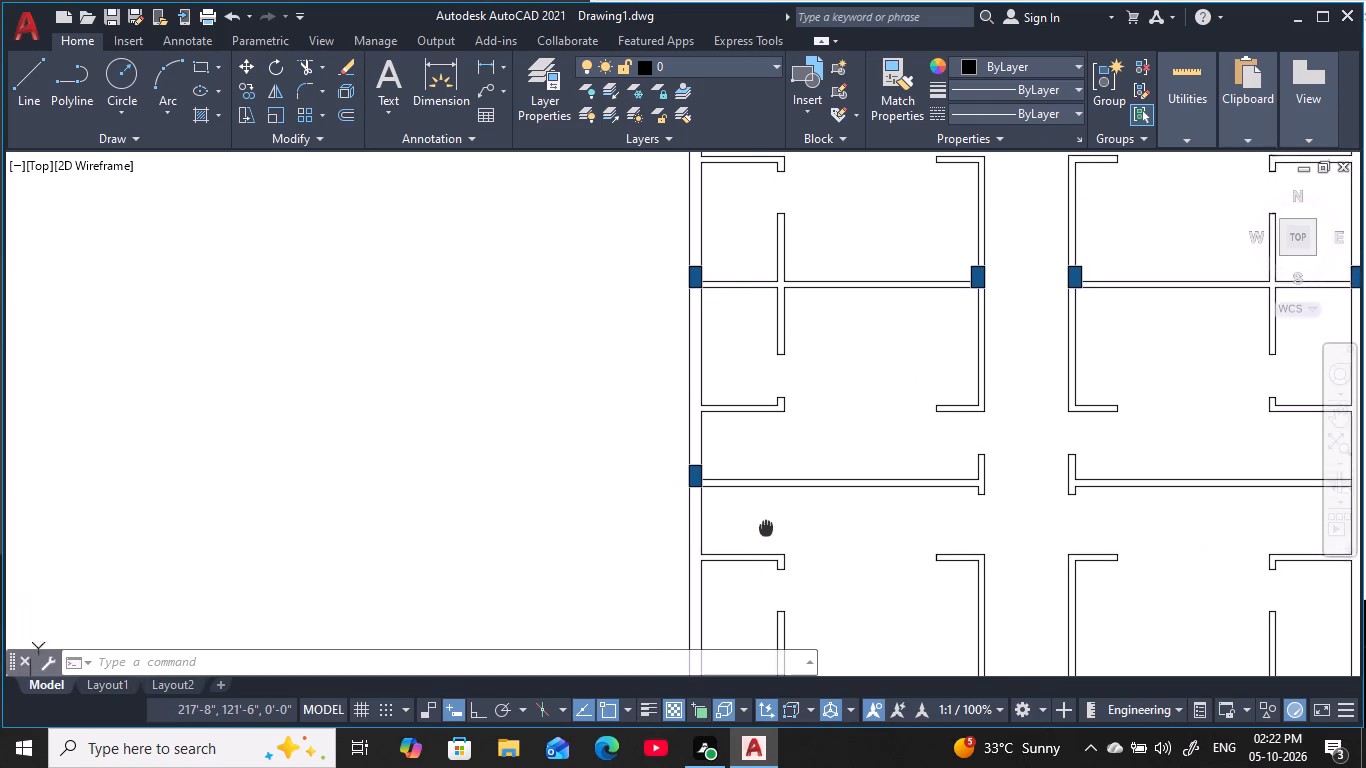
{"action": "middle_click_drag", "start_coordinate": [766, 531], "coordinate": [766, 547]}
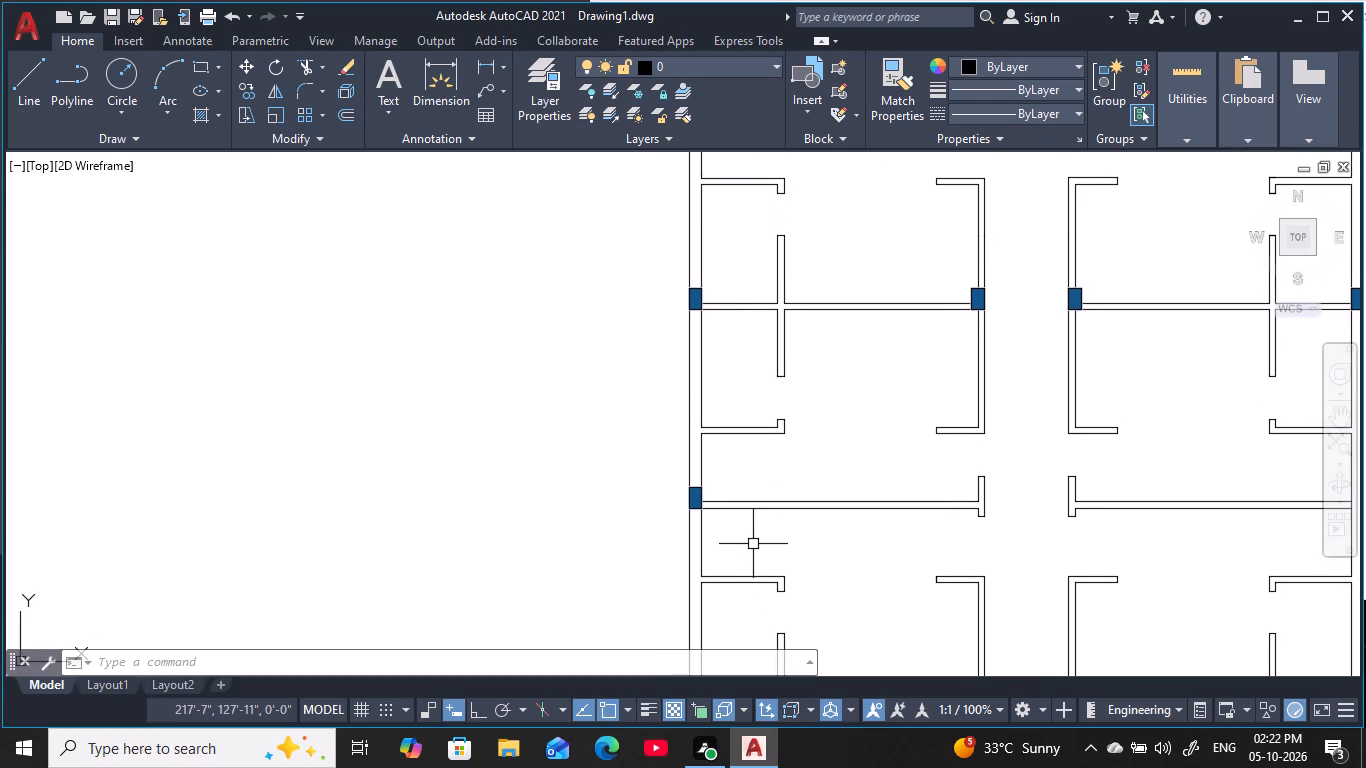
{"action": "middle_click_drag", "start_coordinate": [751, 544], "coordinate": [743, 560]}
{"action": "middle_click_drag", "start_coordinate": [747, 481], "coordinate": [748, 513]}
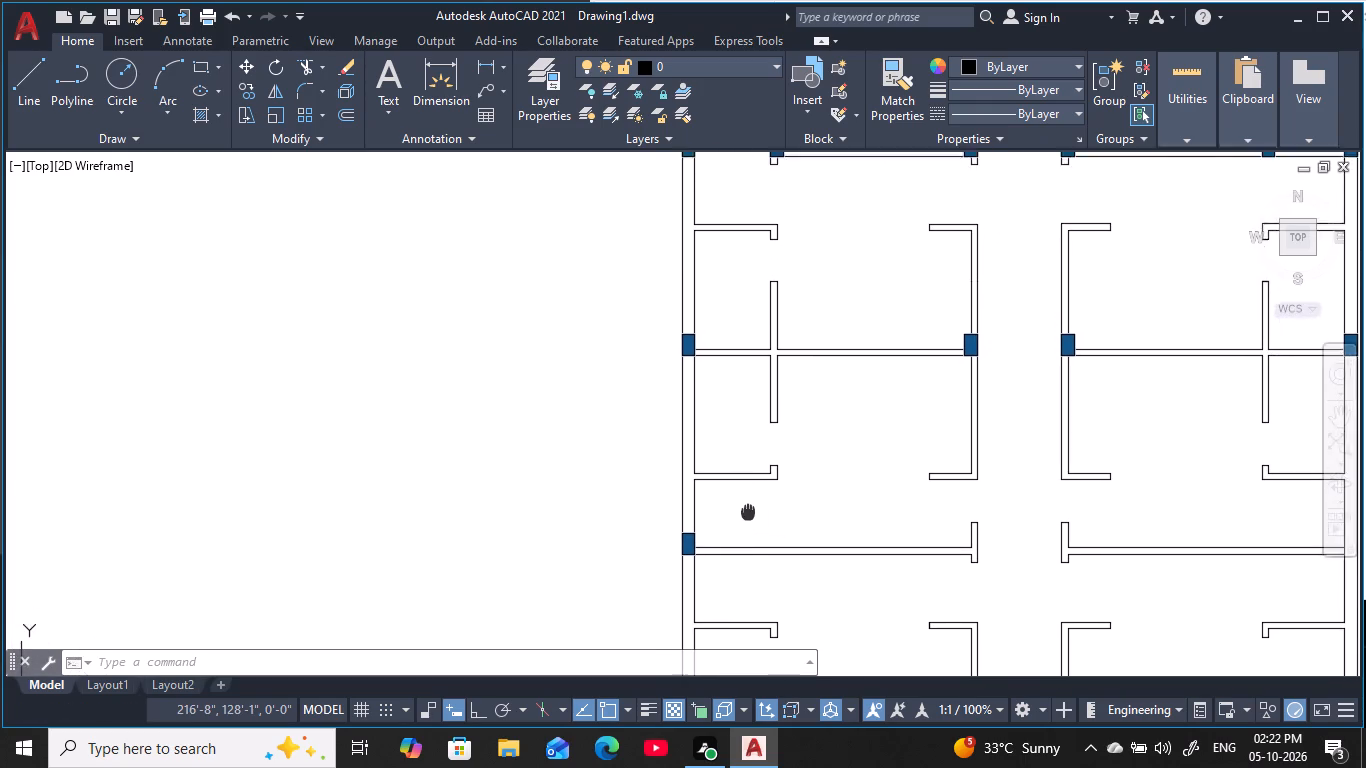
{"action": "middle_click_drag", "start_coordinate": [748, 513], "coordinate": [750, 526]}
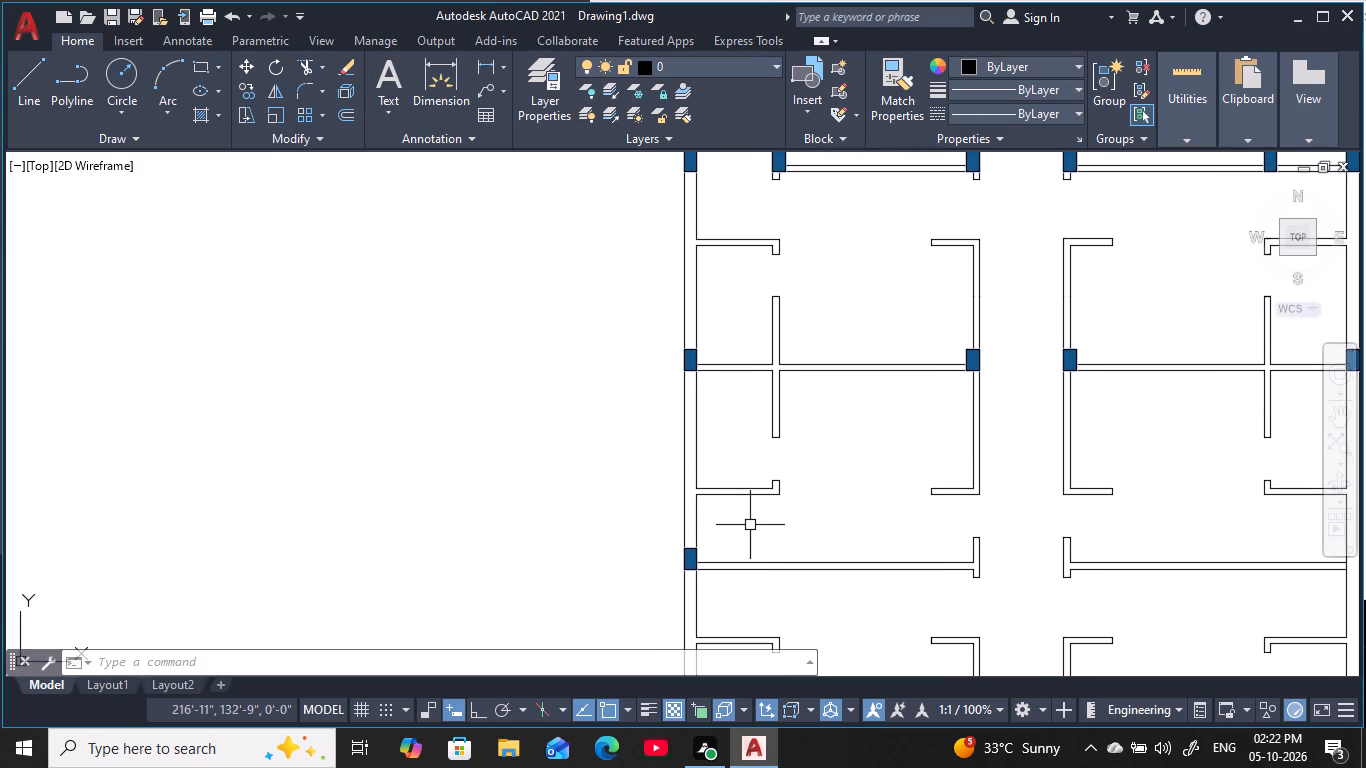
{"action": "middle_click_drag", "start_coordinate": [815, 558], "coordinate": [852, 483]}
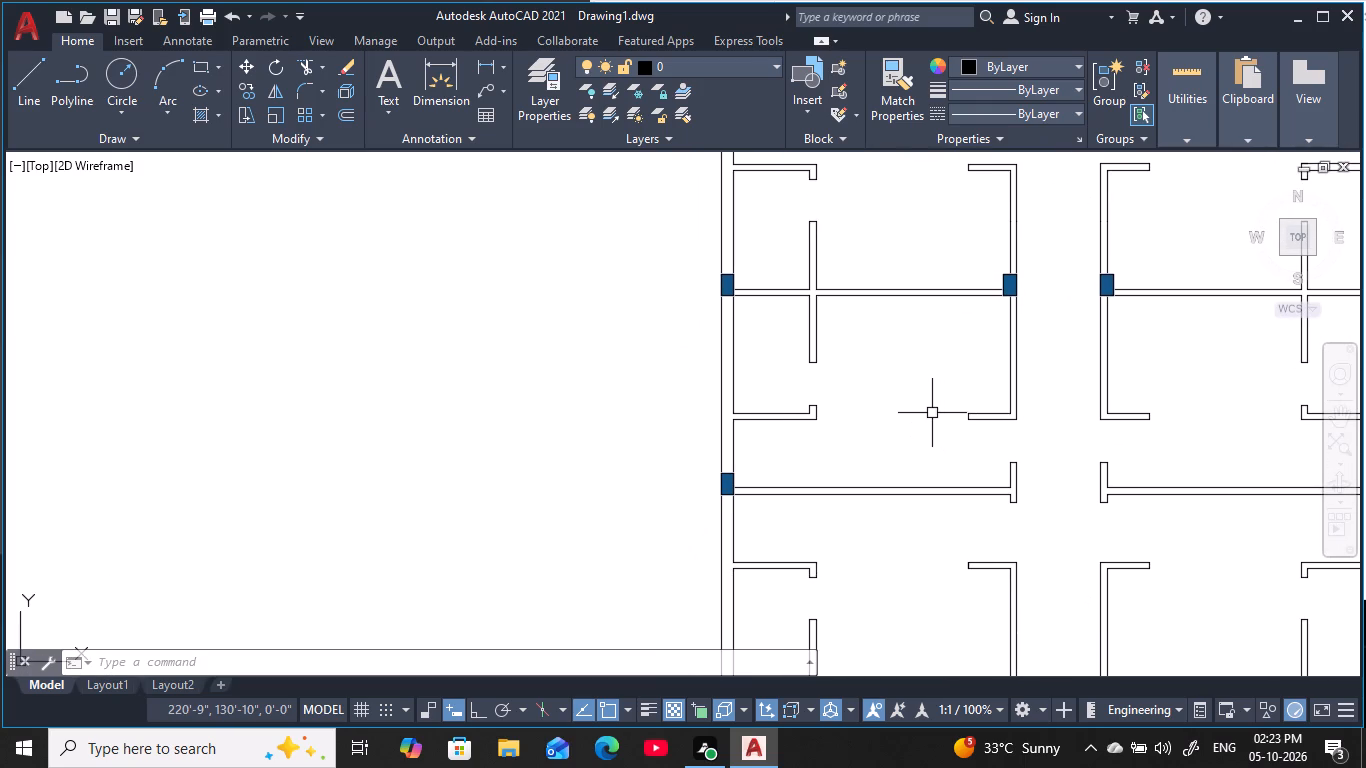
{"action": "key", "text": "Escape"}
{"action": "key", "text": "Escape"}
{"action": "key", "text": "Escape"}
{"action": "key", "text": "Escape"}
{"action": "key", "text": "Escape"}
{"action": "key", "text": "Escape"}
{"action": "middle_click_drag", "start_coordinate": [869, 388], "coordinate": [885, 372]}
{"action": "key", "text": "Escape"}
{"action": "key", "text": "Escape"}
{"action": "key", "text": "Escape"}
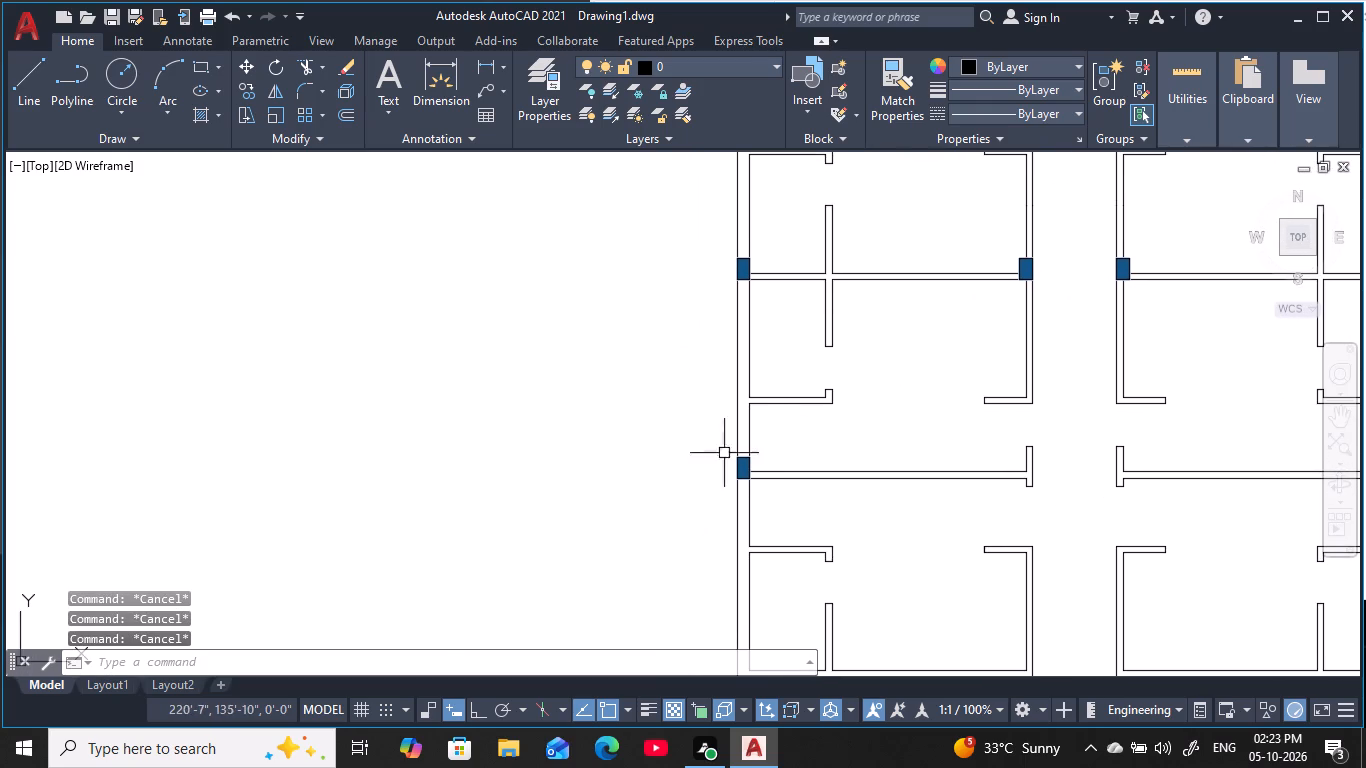
Copy the lowest left outer-wall column by its lower-right corner to the corridor's left wall, flush with the corridor face and crosswall underside.
{"action": "left_click_drag", "start_coordinate": [711, 451], "coordinate": [743, 474]}
{"action": "left_click", "coordinate": [802, 528]}
{"action": "key", "text": "c"}
{"action": "key", "text": "o"}
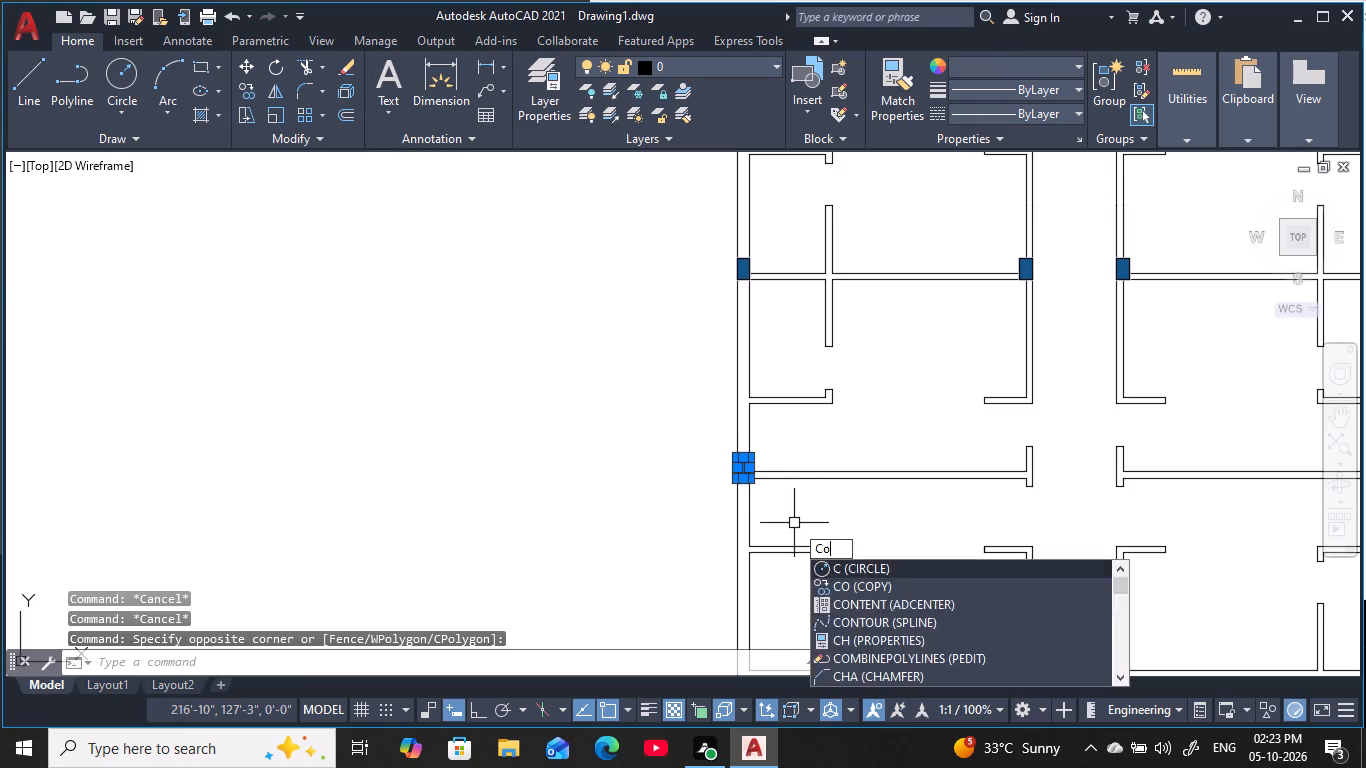
{"action": "key", "text": "space"}
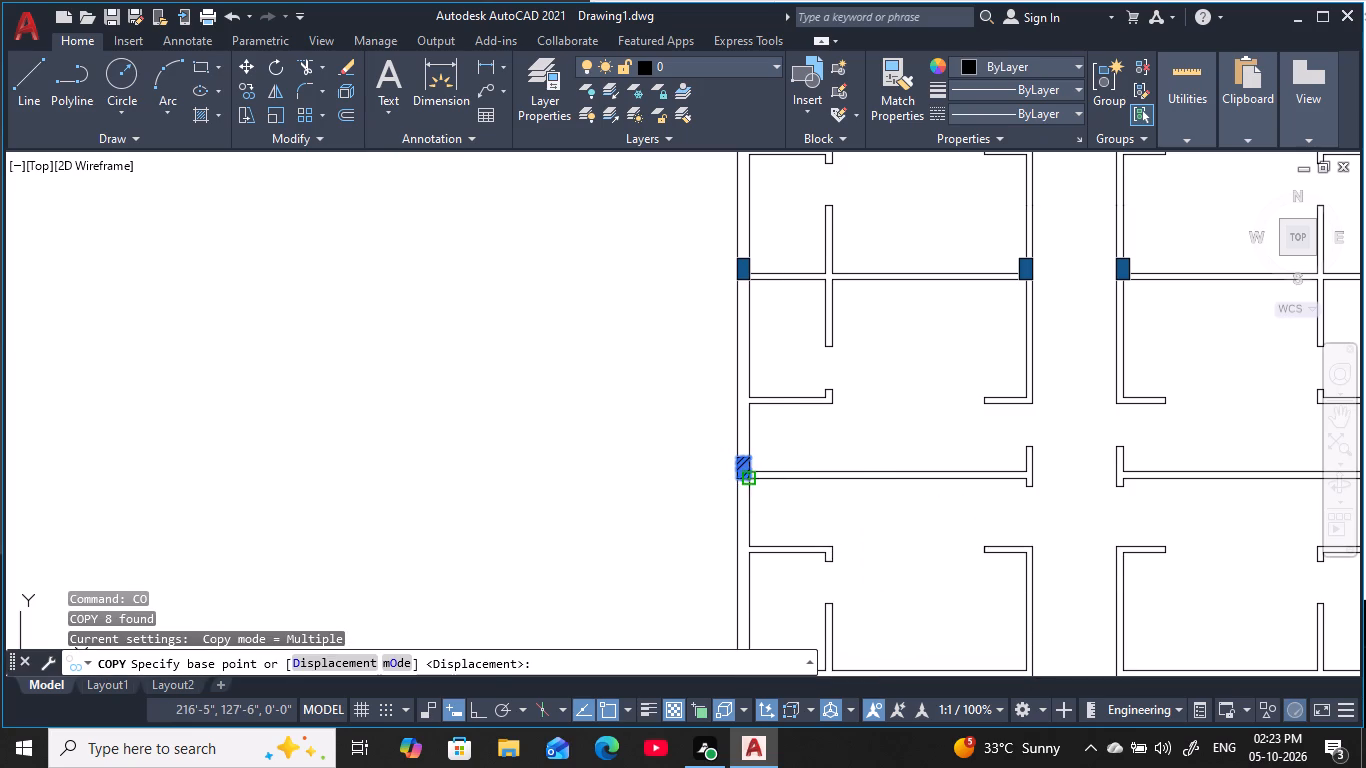
{"action": "left_click", "coordinate": [752, 481]}
{"action": "scroll", "coordinate": [1029, 490], "scroll_direction": "up", "scroll_amount": 2}
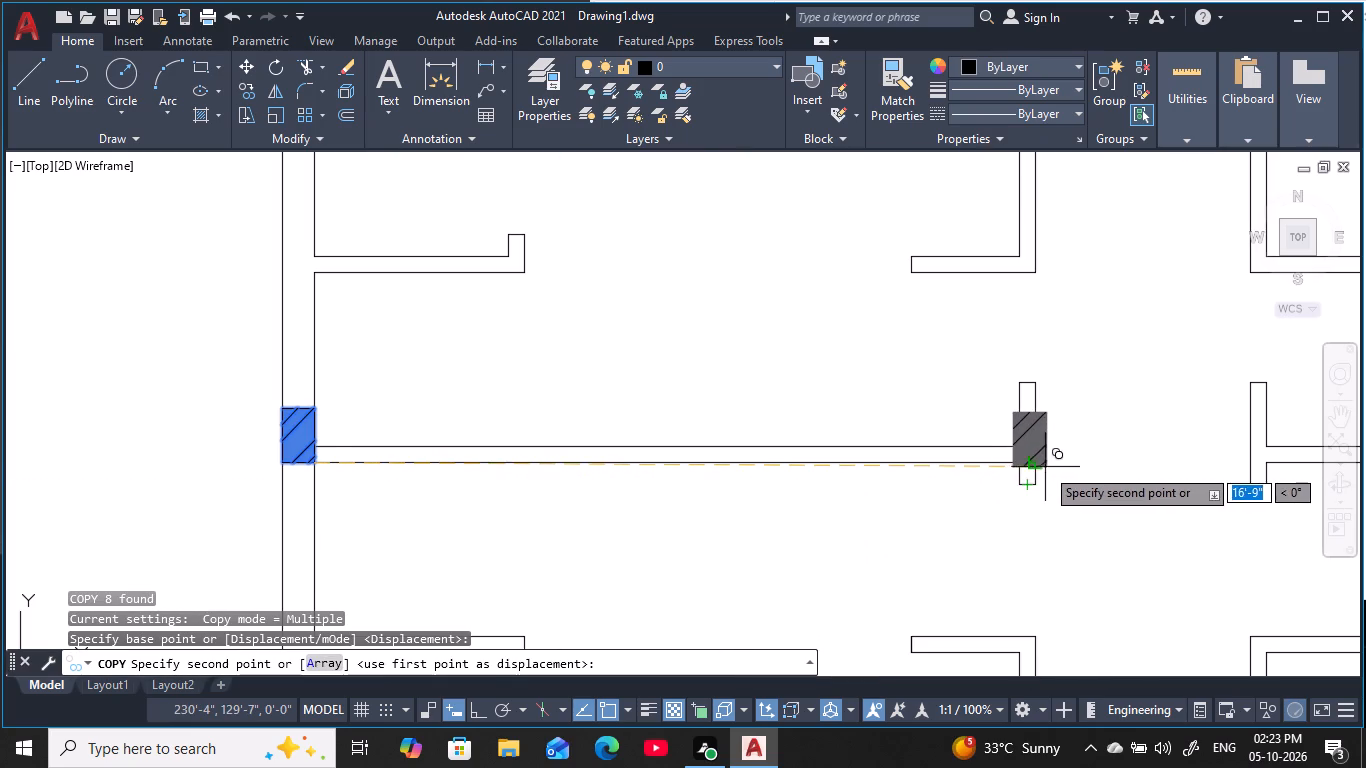
{"action": "scroll", "coordinate": [1036, 467], "scroll_direction": "up", "scroll_amount": 4}
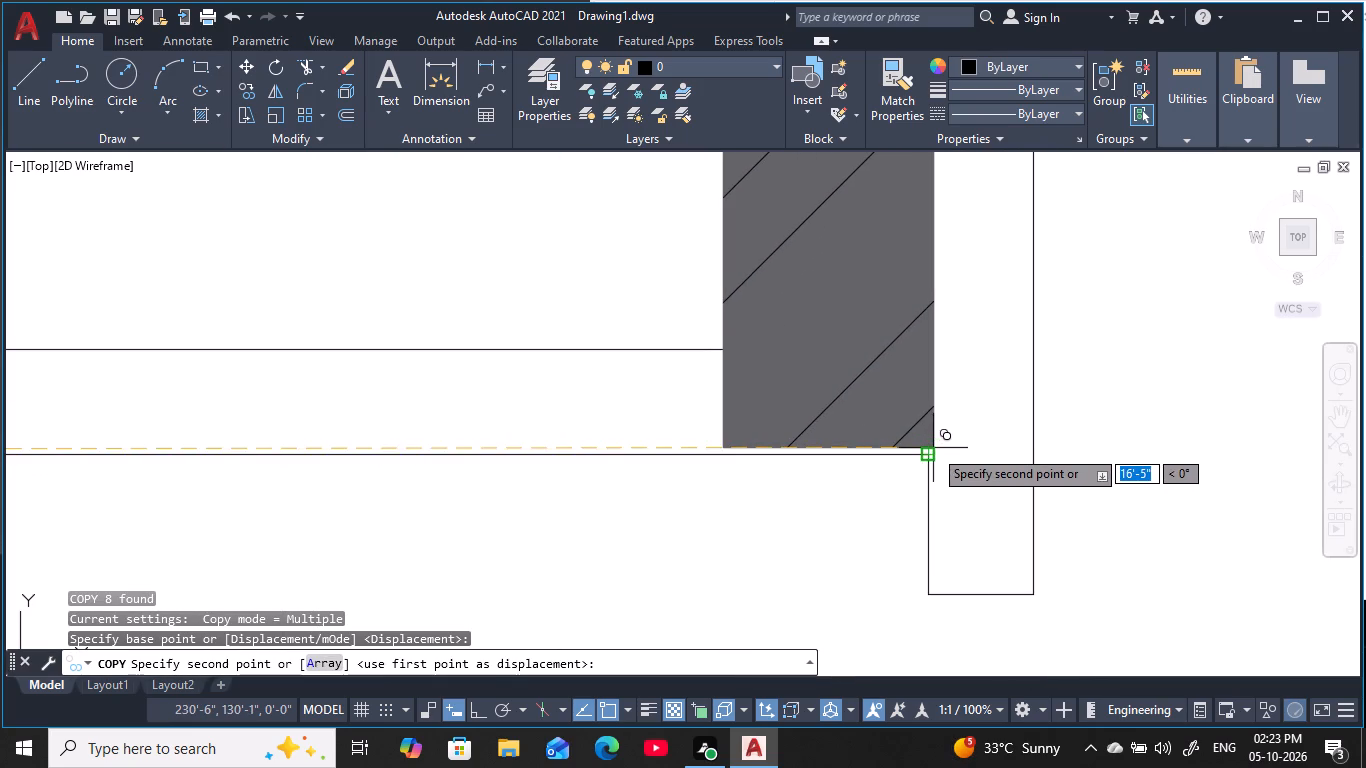
{"action": "left_click", "coordinate": [1035, 455]}
{"action": "scroll", "coordinate": [1148, 479], "scroll_direction": "down", "scroll_amount": 3}
{"action": "middle_click_drag", "start_coordinate": [1150, 481], "coordinate": [1000, 474]}
{"action": "scroll", "coordinate": [996, 494], "scroll_direction": "down", "scroll_amount": 2}
{"action": "middle_click_drag", "start_coordinate": [1120, 505], "coordinate": [1037, 466]}
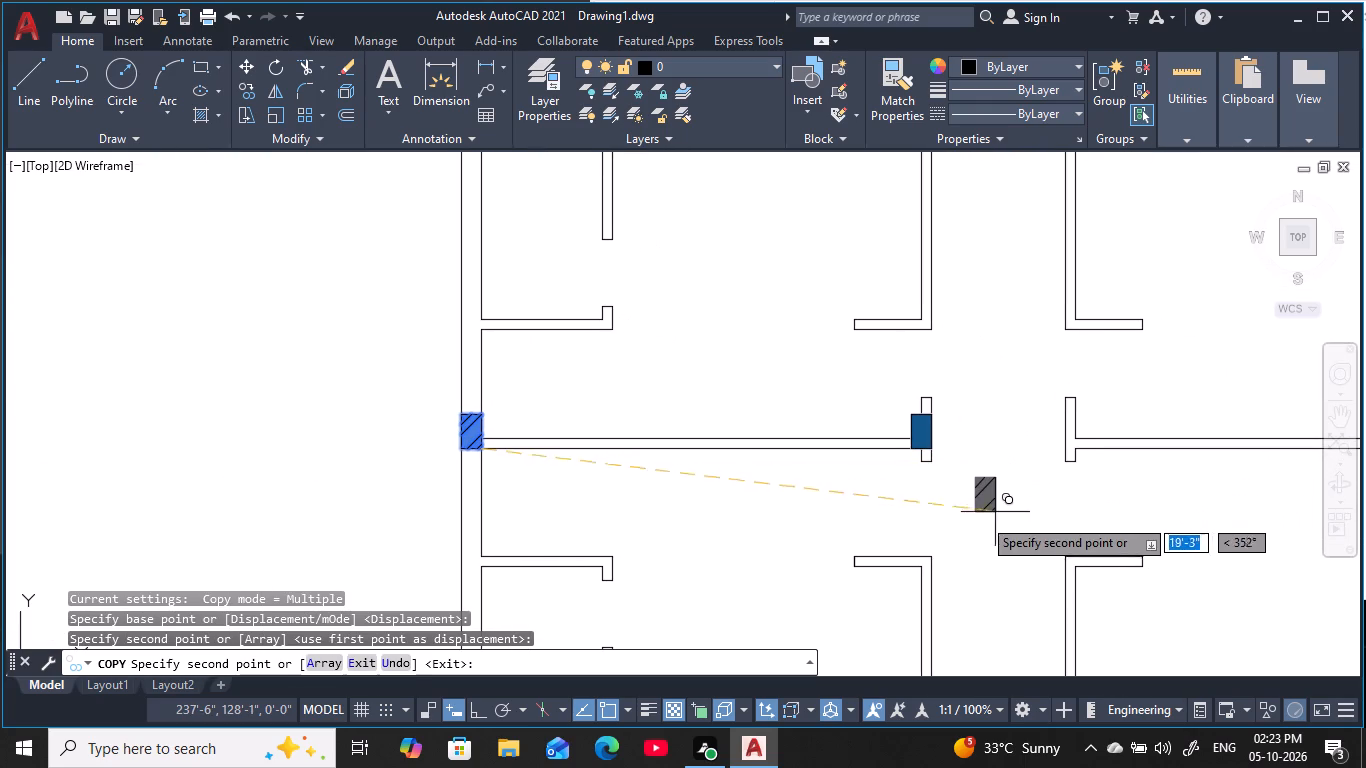
{"action": "key", "text": "Escape"}
{"action": "key", "text": "Escape"}
{"action": "key", "text": "Escape"}
{"action": "key", "text": "Escape"}
{"action": "key", "text": "Escape"}
{"action": "key", "text": "Escape"}
{"action": "key", "text": "Escape"}
{"action": "key", "text": "Escape"}
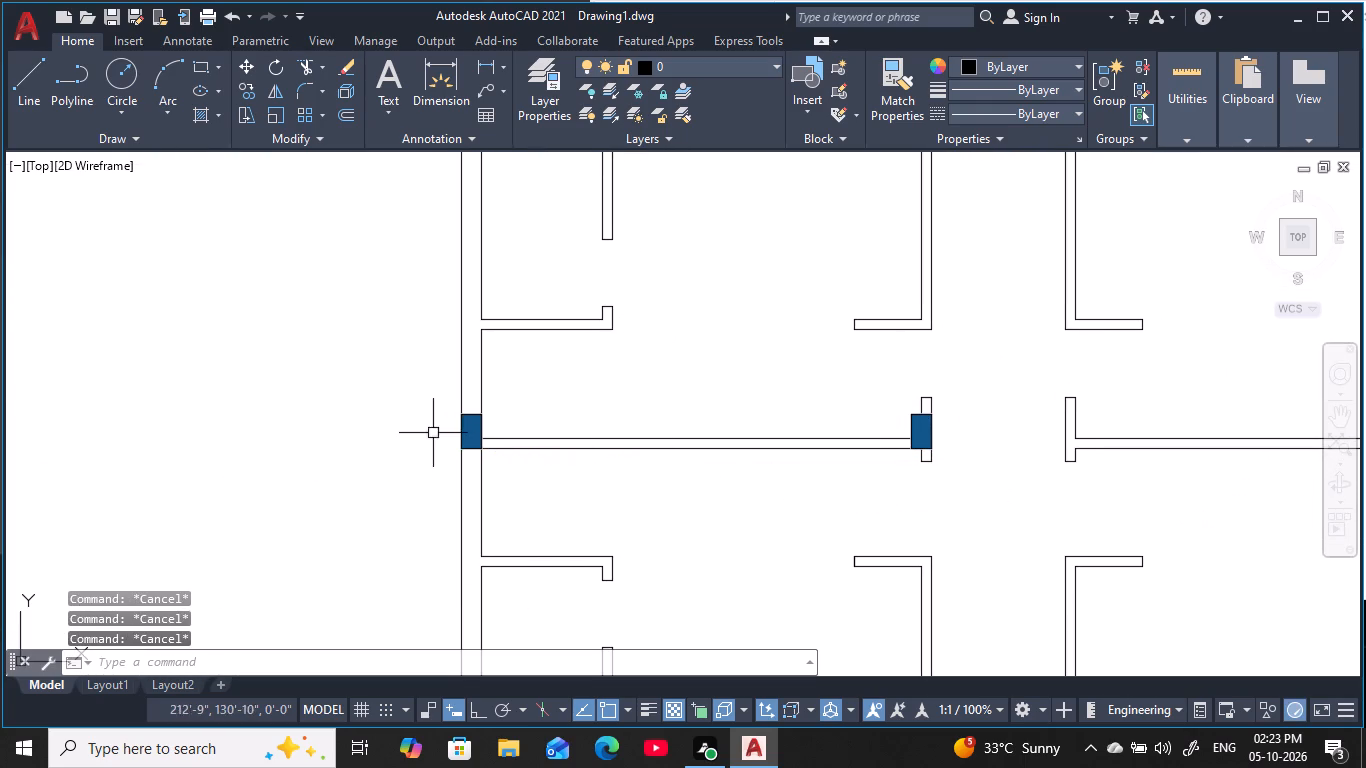
{"action": "key", "text": "Escape"}
Copy the same left outer-wall column by its lower-left corner 22'-6" across to the corridor's right wall, flush with the crosswall underside.
{"action": "left_click", "coordinate": [434, 412]}
{"action": "left_click", "coordinate": [559, 516]}
{"action": "type", "text": "co"}
{"action": "key", "text": "space"}
{"action": "left_click", "coordinate": [461, 447]}
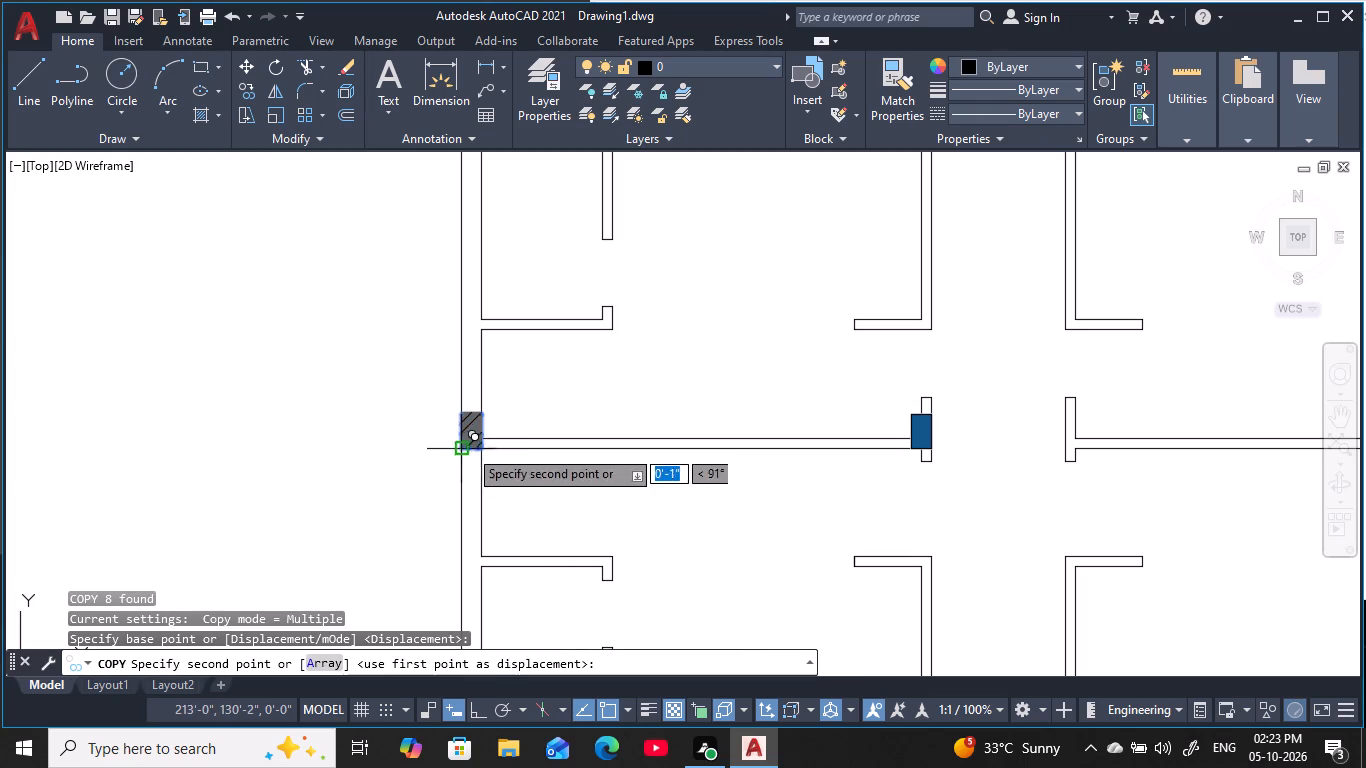
{"action": "scroll", "coordinate": [1045, 519], "scroll_direction": "up", "scroll_amount": 2}
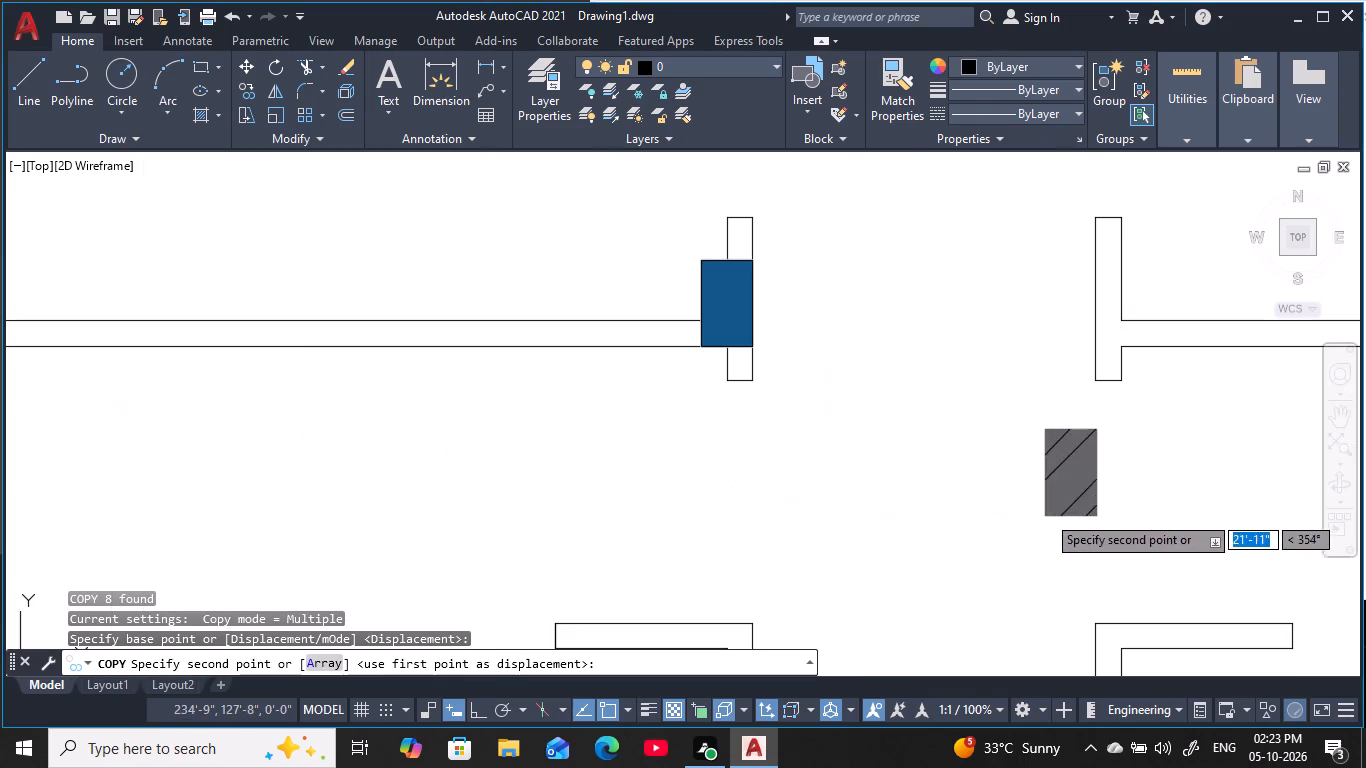
{"action": "left_click", "coordinate": [1093, 342]}
Place another copy on the right outer wall, 39'-3" from the source column, flush with the wall's inner face and crosswall underside.
{"action": "scroll", "coordinate": [1186, 491], "scroll_direction": "down", "scroll_amount": 1}
{"action": "middle_click_drag", "start_coordinate": [1159, 483], "coordinate": [874, 461]}
{"action": "scroll", "coordinate": [1031, 461], "scroll_direction": "down", "scroll_amount": 1}
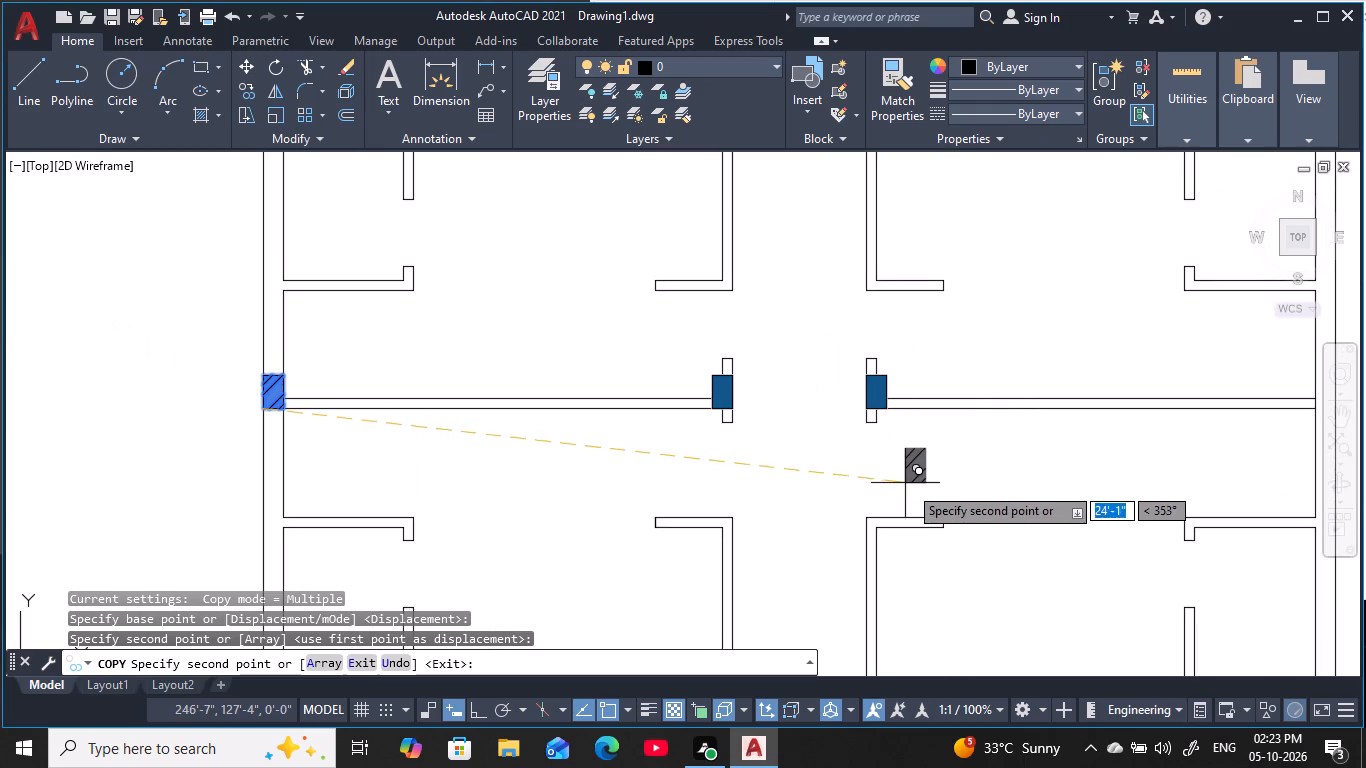
{"action": "middle_click_drag", "start_coordinate": [1056, 481], "coordinate": [885, 481]}
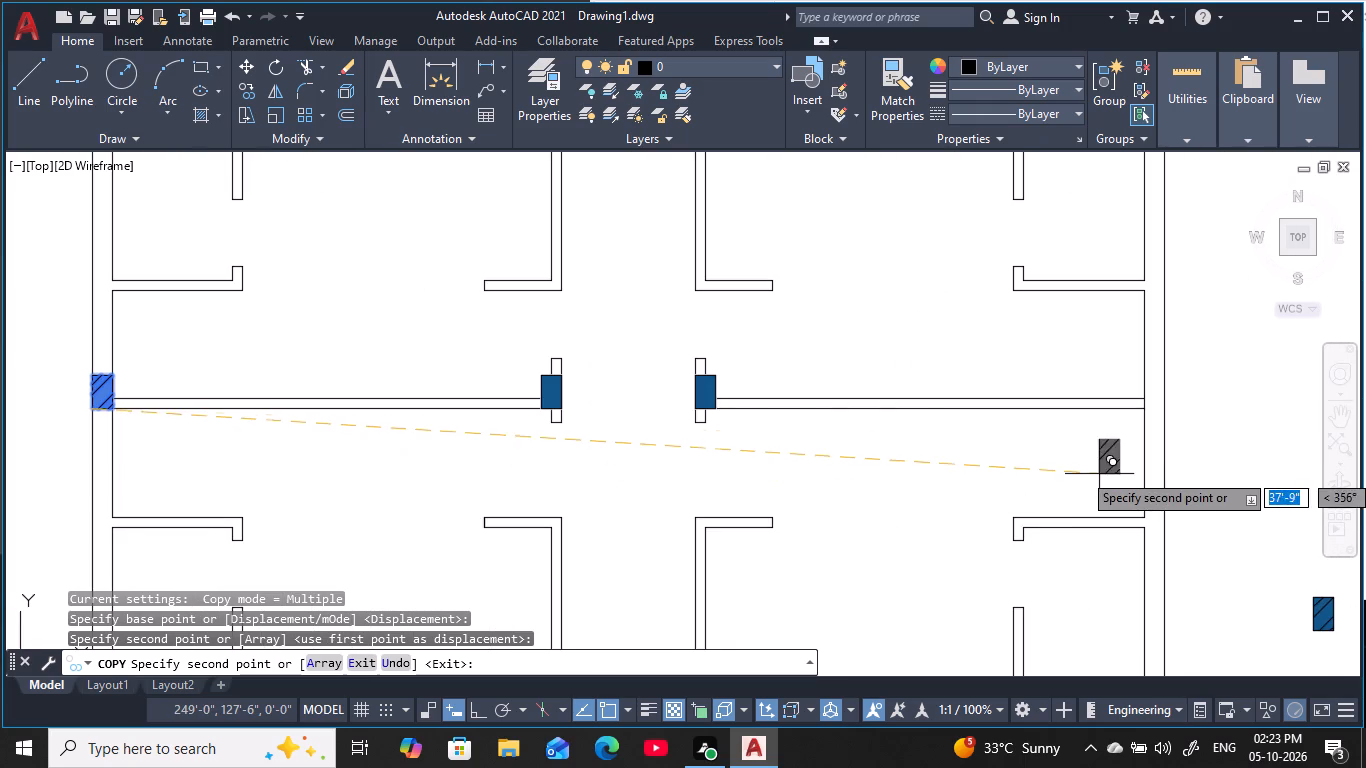
{"action": "left_click", "coordinate": [1146, 413]}
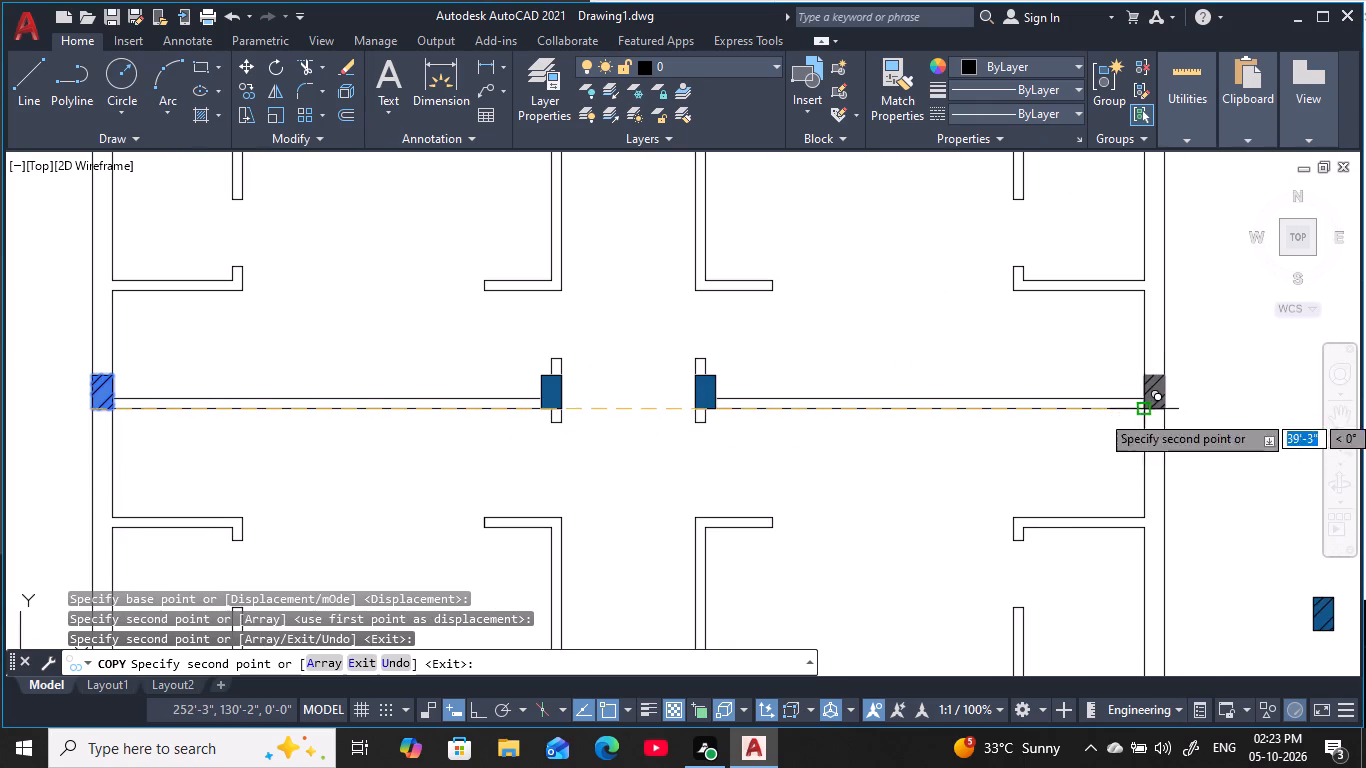
{"action": "middle_click_drag", "start_coordinate": [1015, 520], "coordinate": [1255, 412]}
{"action": "scroll", "coordinate": [1244, 412], "scroll_direction": "down", "scroll_amount": 2}
{"action": "middle_click_drag", "start_coordinate": [1148, 444], "coordinate": [1065, 387]}
{"action": "key", "text": "Escape"}
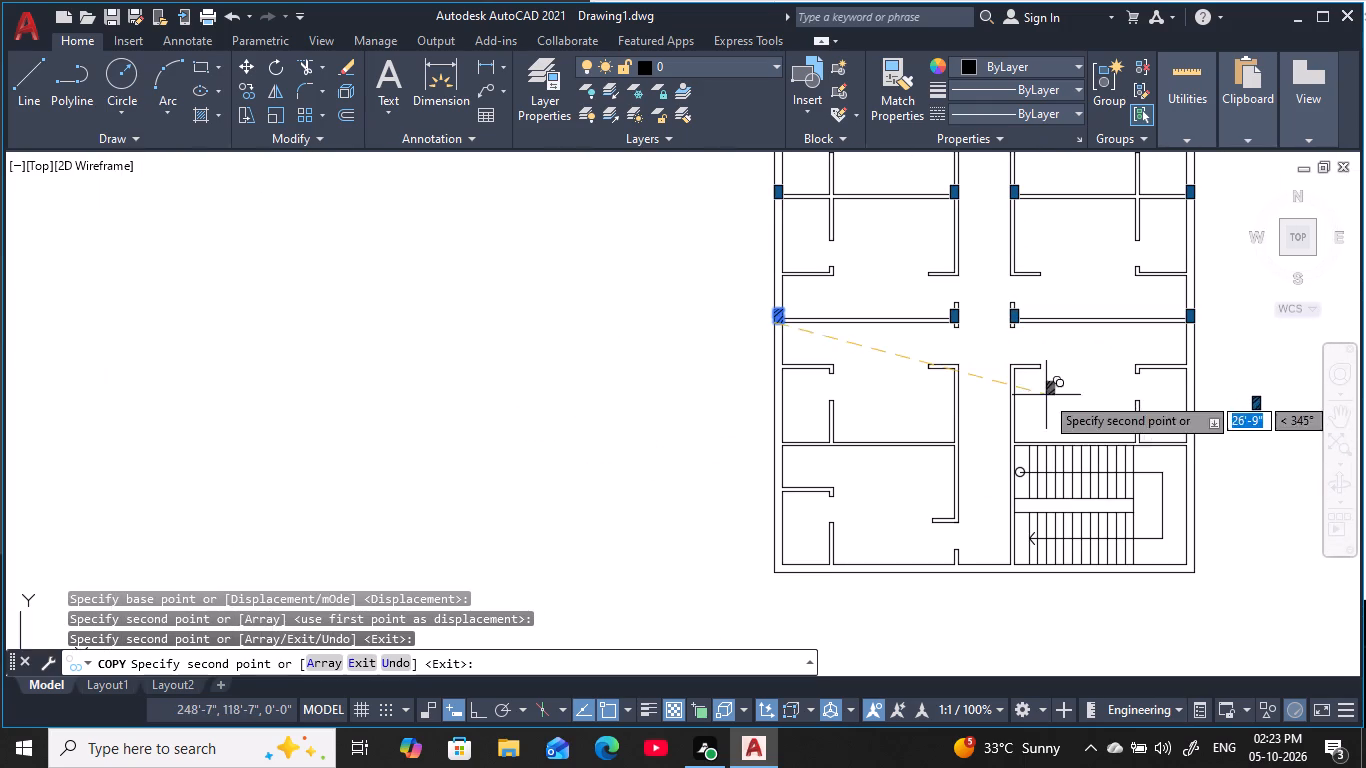
{"action": "key", "text": "Escape"}
{"action": "key", "text": "Escape"}
{"action": "key", "text": "Escape"}
{"action": "key", "text": "Escape"}
{"action": "key", "text": "Escape"}
{"action": "key", "text": "Escape"}
{"action": "key", "text": "Escape"}
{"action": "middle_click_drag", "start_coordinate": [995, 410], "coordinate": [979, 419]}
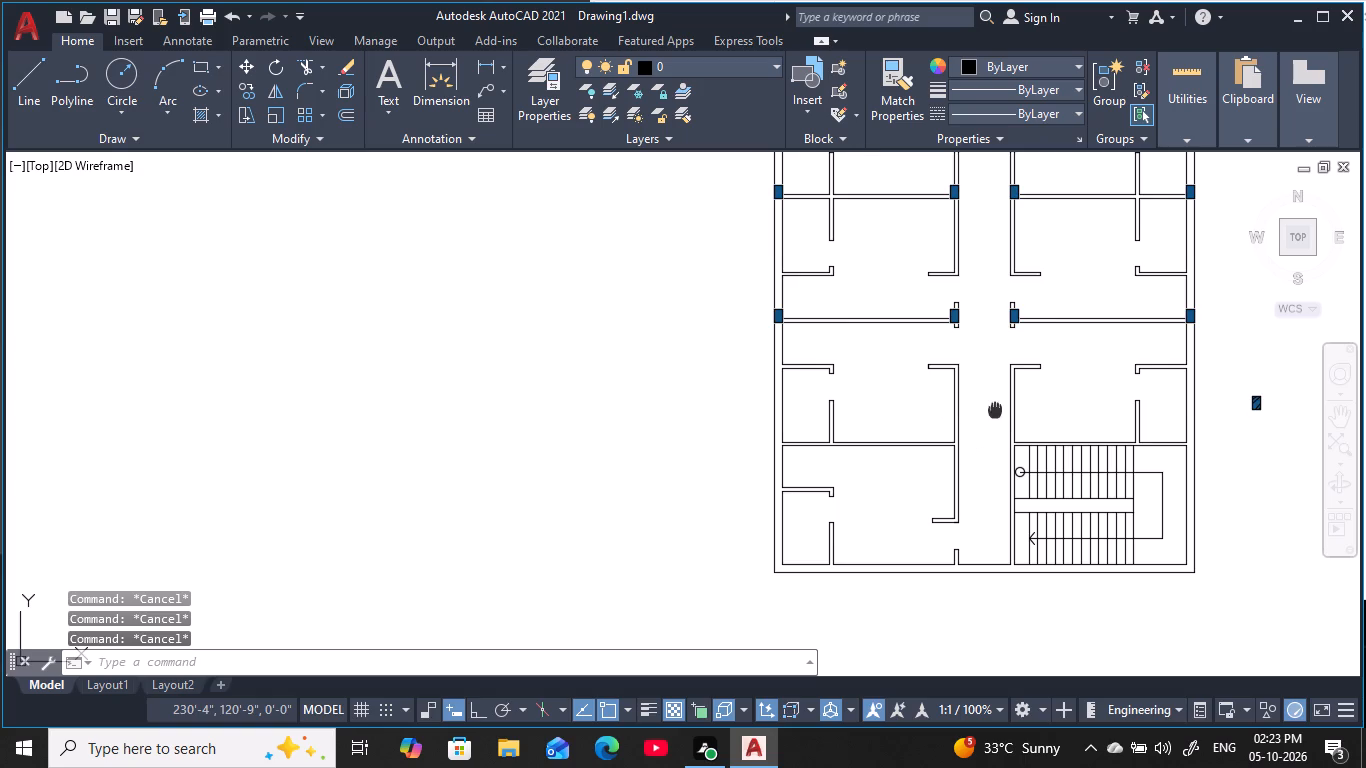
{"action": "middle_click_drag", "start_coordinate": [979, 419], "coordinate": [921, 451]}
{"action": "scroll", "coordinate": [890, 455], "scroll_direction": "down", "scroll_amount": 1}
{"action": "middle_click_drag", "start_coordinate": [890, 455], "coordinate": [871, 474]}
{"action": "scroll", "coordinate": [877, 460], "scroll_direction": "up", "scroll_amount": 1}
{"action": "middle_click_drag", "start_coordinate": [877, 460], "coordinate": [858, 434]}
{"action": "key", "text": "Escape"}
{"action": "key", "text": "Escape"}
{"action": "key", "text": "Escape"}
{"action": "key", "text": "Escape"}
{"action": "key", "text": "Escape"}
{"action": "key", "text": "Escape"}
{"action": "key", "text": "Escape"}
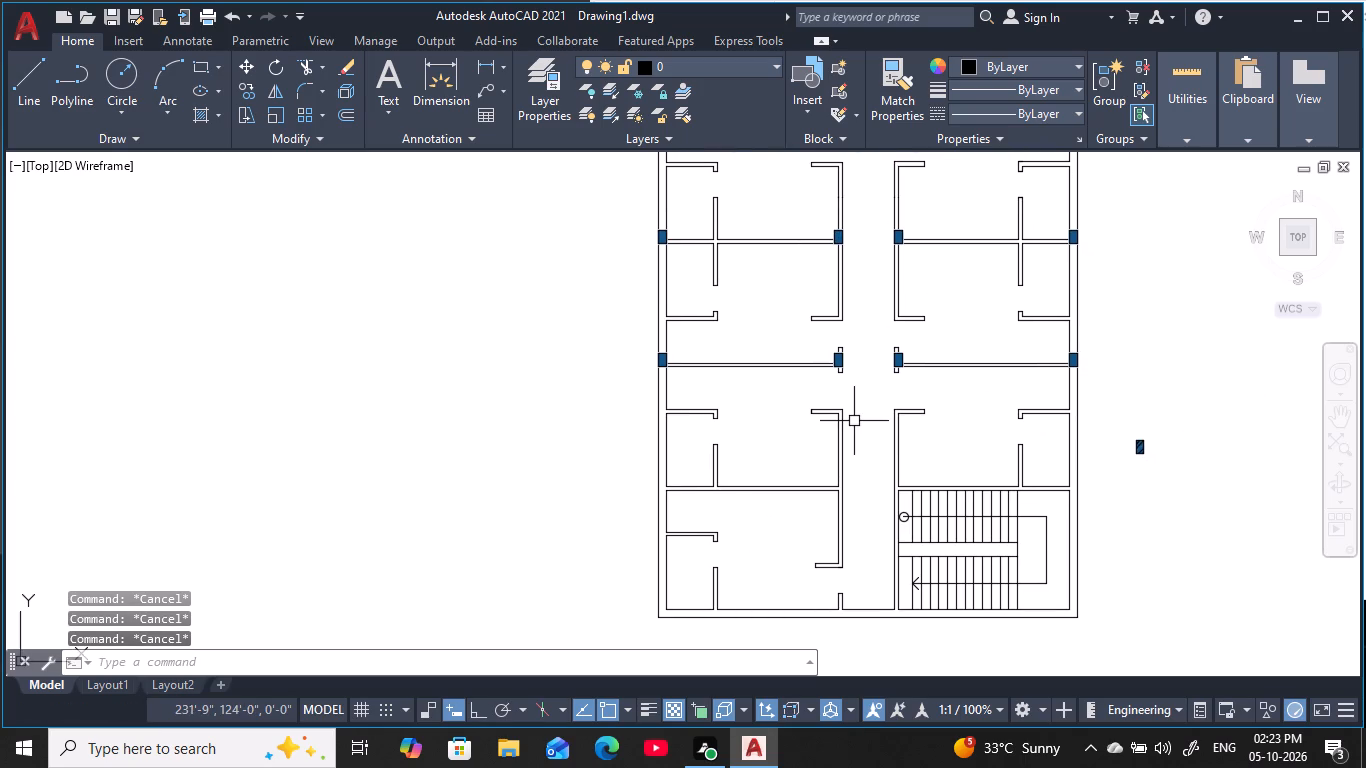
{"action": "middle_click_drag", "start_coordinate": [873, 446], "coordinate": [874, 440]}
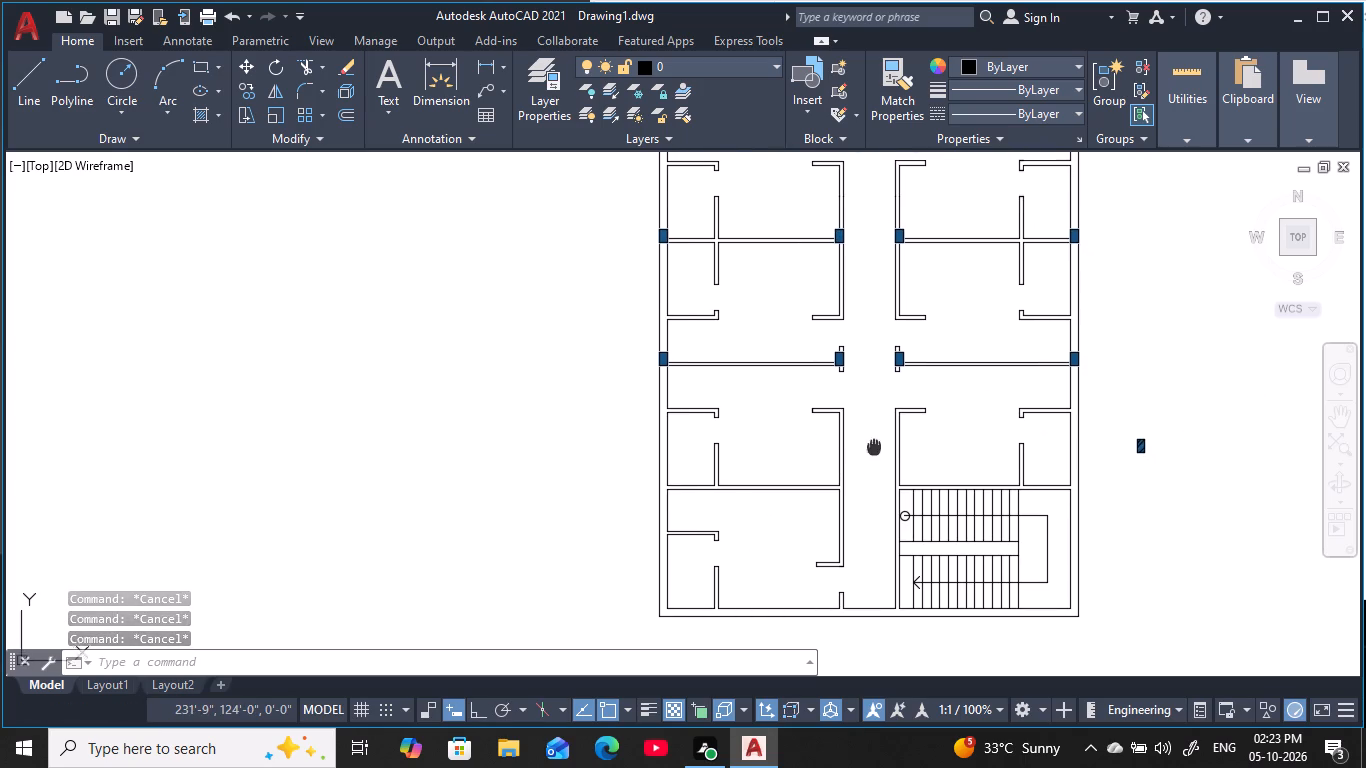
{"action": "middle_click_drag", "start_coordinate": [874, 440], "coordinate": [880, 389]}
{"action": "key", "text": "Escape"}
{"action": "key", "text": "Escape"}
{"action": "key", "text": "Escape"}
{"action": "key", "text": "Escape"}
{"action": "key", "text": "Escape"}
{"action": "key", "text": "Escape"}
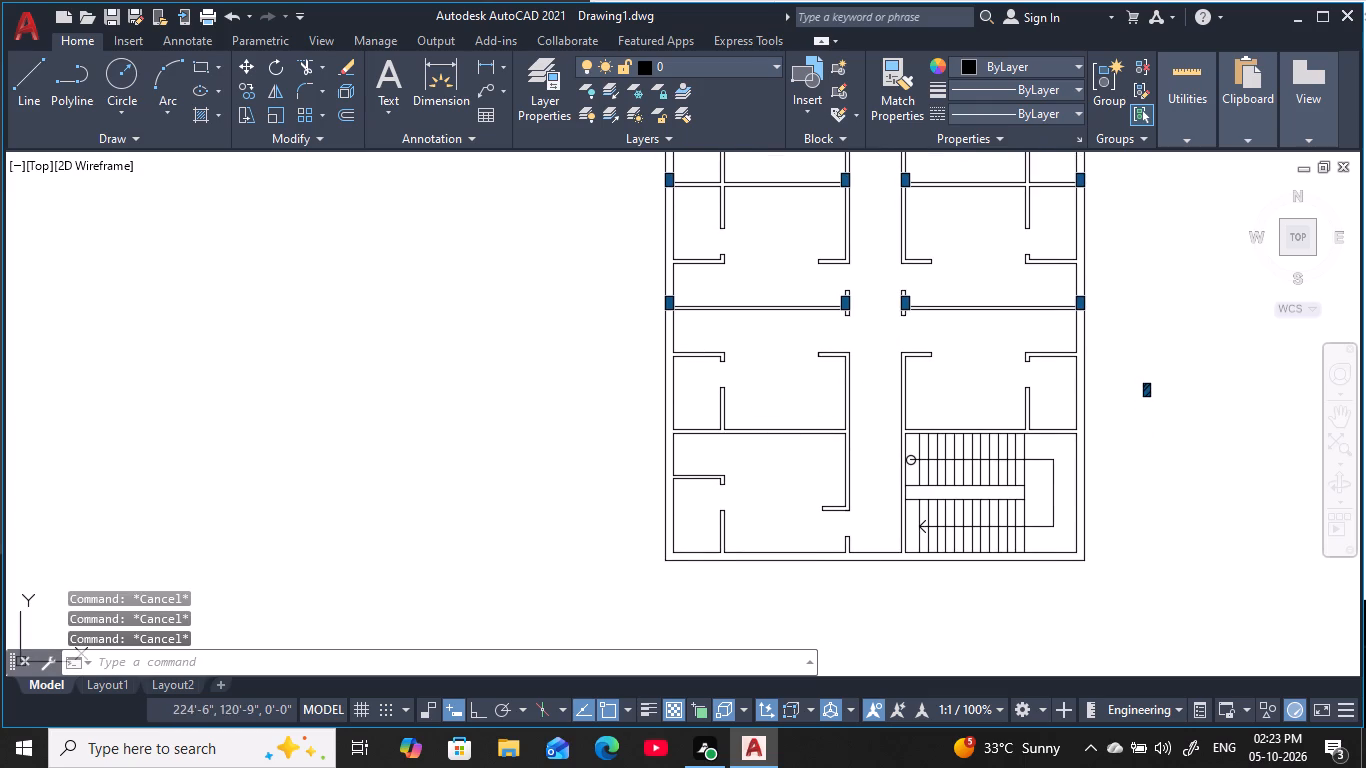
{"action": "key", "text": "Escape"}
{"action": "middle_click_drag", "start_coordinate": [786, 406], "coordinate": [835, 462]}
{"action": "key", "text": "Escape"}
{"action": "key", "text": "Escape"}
Copy the left outer wall's lowest column by its lower-right corner about 23'-11" down into the plan's bottom-left outer corner.
{"action": "left_click", "coordinate": [692, 338]}
{"action": "left_click", "coordinate": [730, 396]}
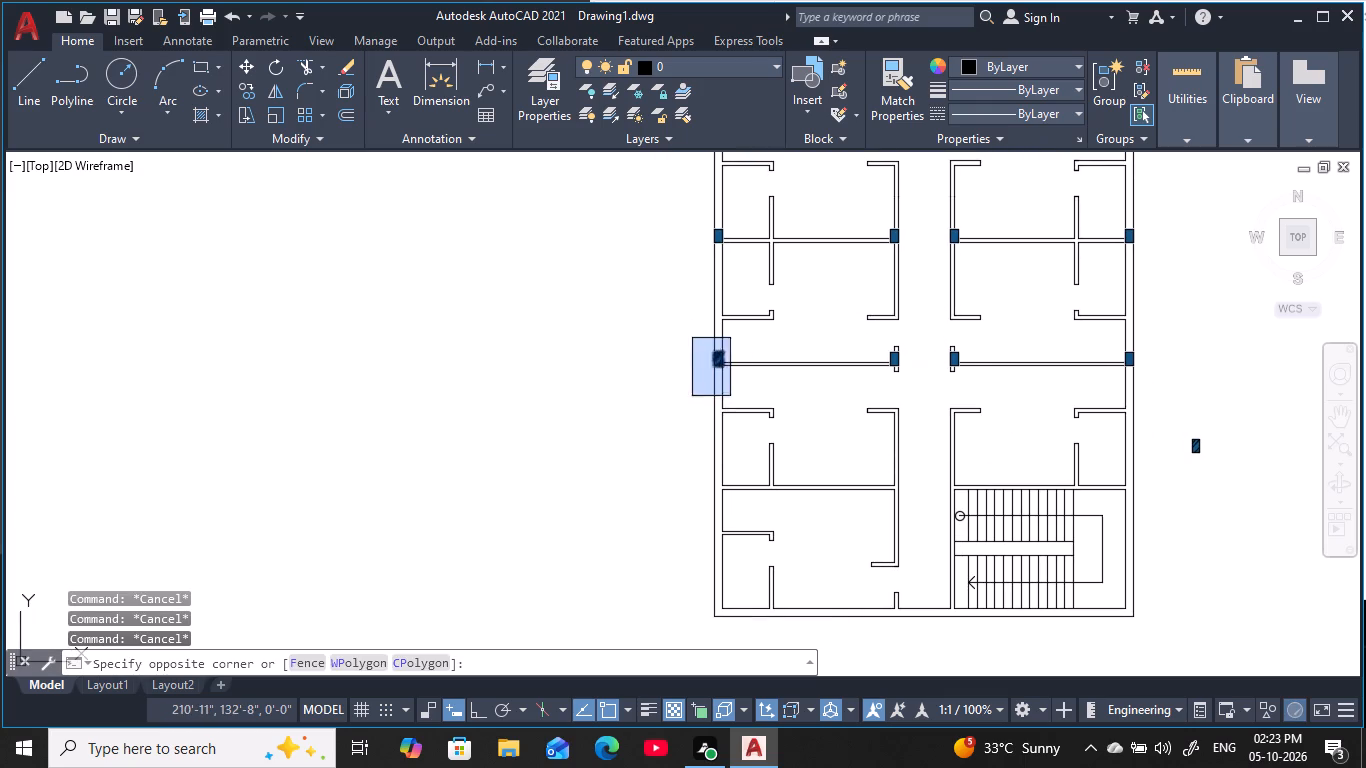
{"action": "type", "text": "co"}
{"action": "key", "text": "space"}
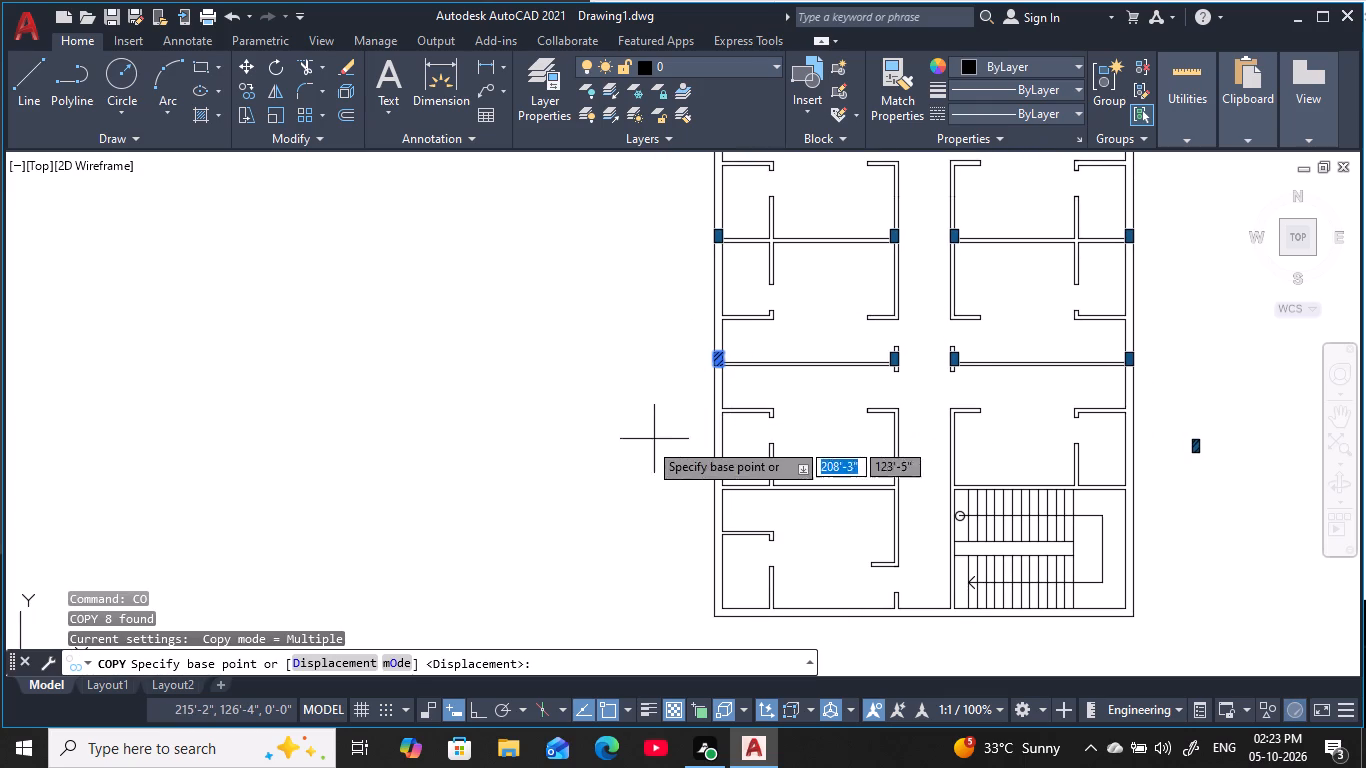
{"action": "left_click", "coordinate": [723, 366]}
{"action": "middle_click_drag", "start_coordinate": [750, 431], "coordinate": [802, 406]}
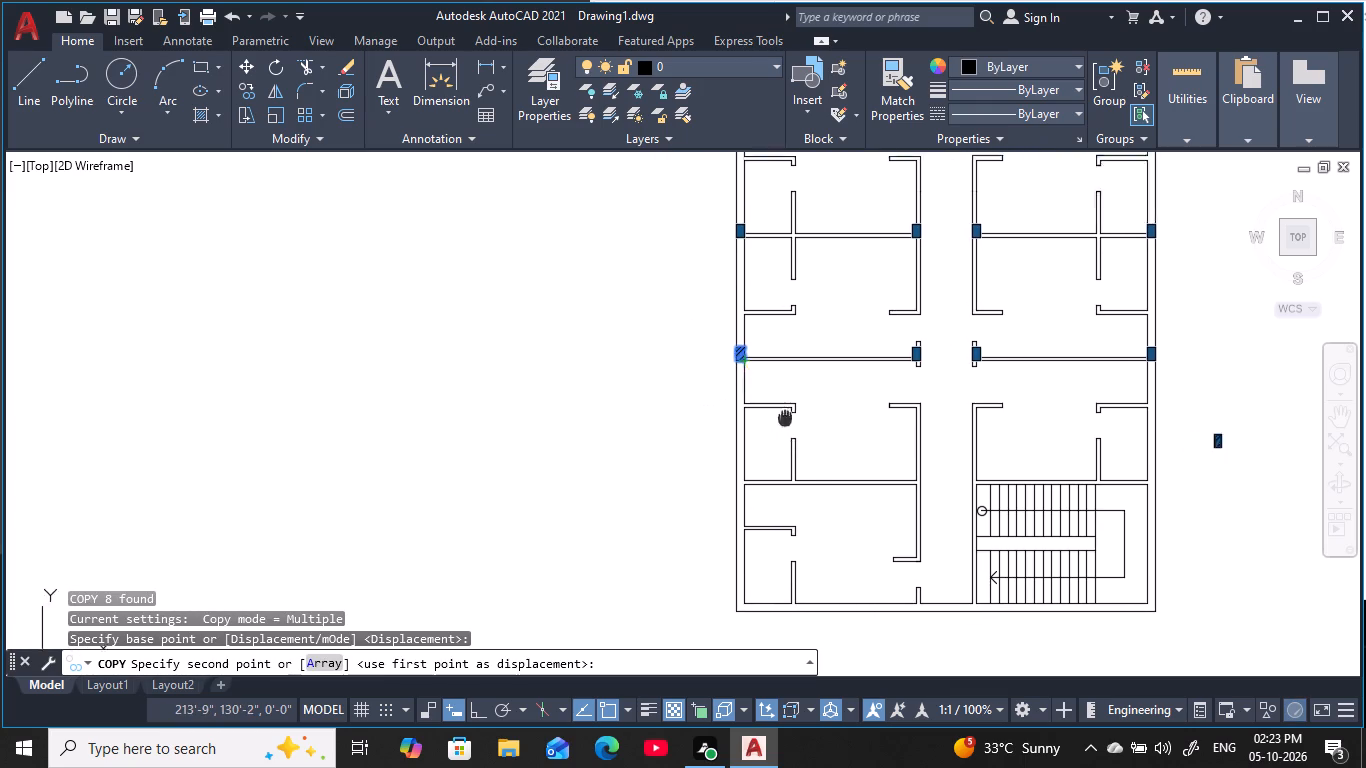
{"action": "middle_click_drag", "start_coordinate": [802, 406], "coordinate": [874, 357]}
{"action": "scroll", "coordinate": [871, 402], "scroll_direction": "up", "scroll_amount": 3}
{"action": "middle_click_drag", "start_coordinate": [864, 412], "coordinate": [824, 361]}
{"action": "scroll", "coordinate": [824, 361], "scroll_direction": "down", "scroll_amount": 1}
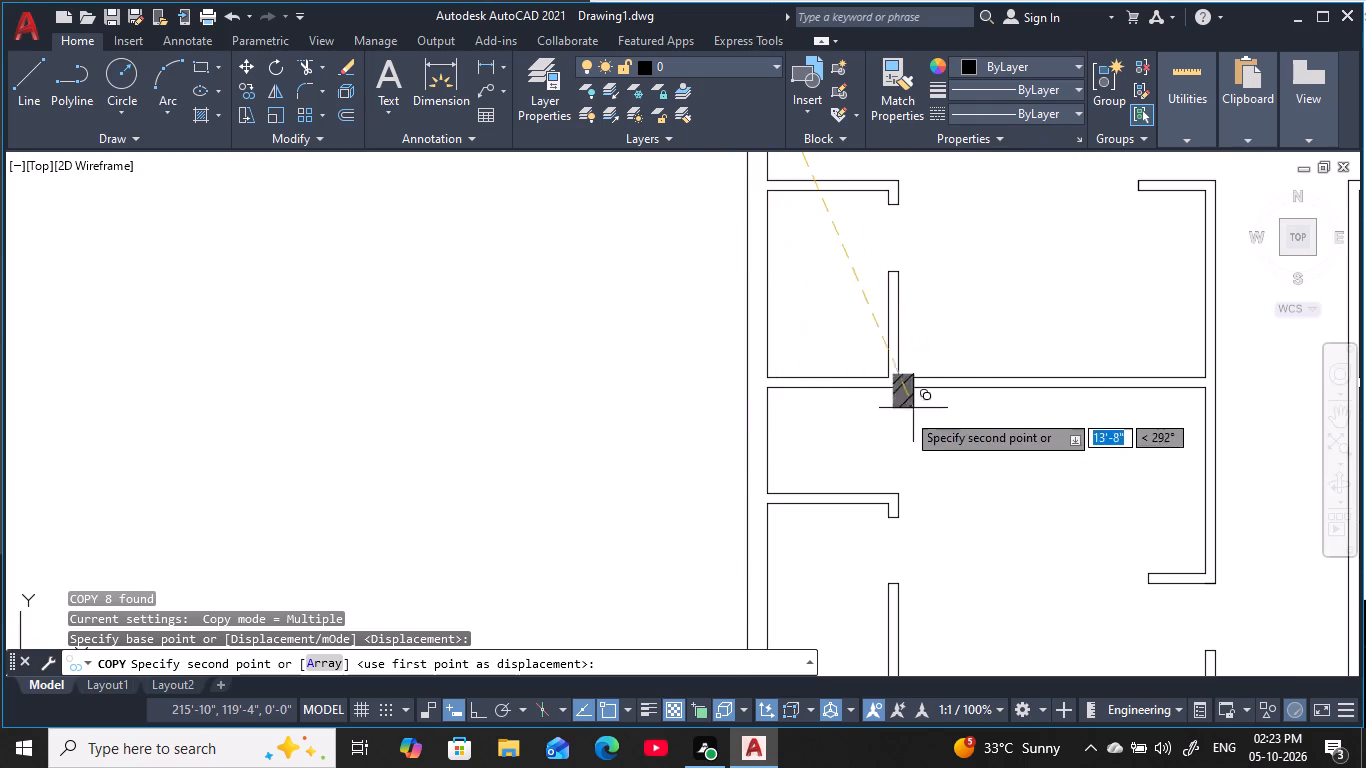
{"action": "middle_click_drag", "start_coordinate": [868, 501], "coordinate": [866, 286]}
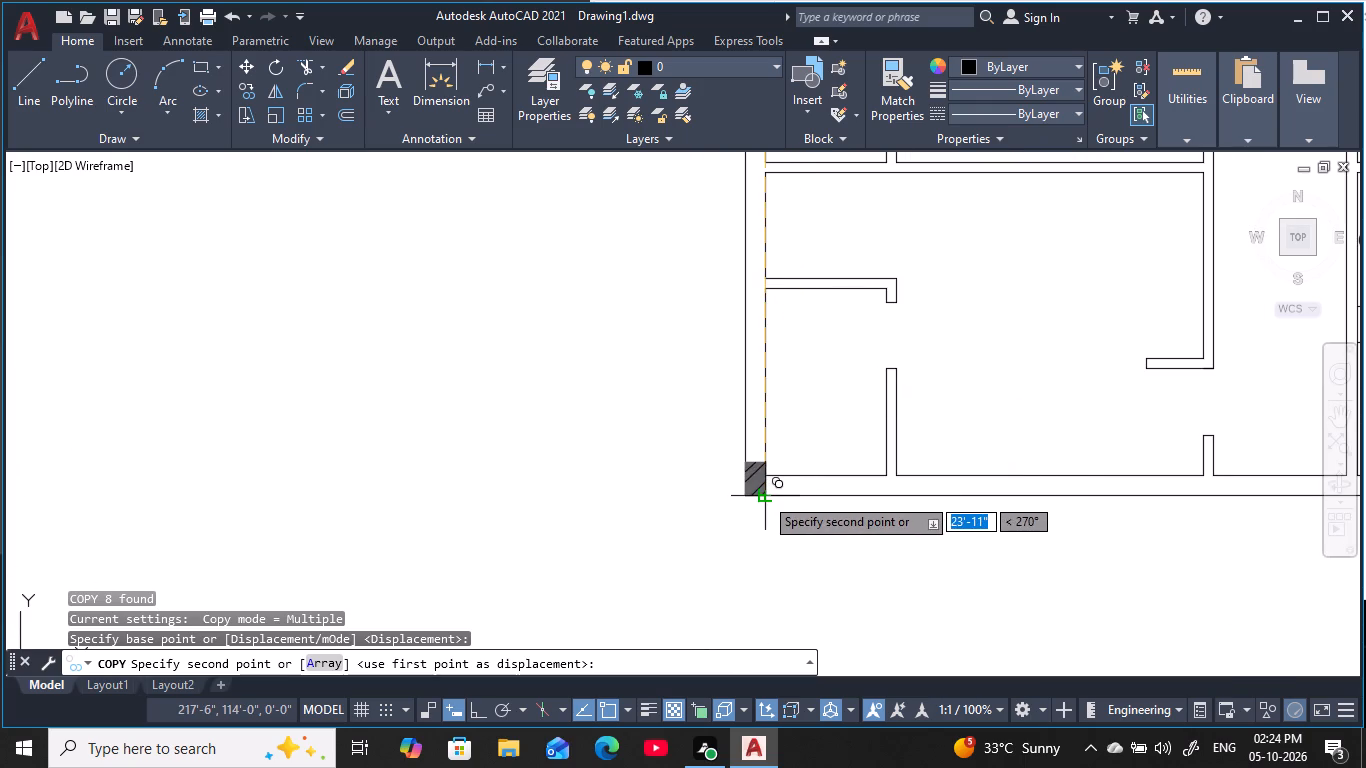
{"action": "left_click", "coordinate": [764, 496]}
Place another copy on the bottom outer wall below the corridor's left-wall stub, flush with the corridor face and outer wall line.
{"action": "middle_click_drag", "start_coordinate": [1026, 548], "coordinate": [914, 518]}
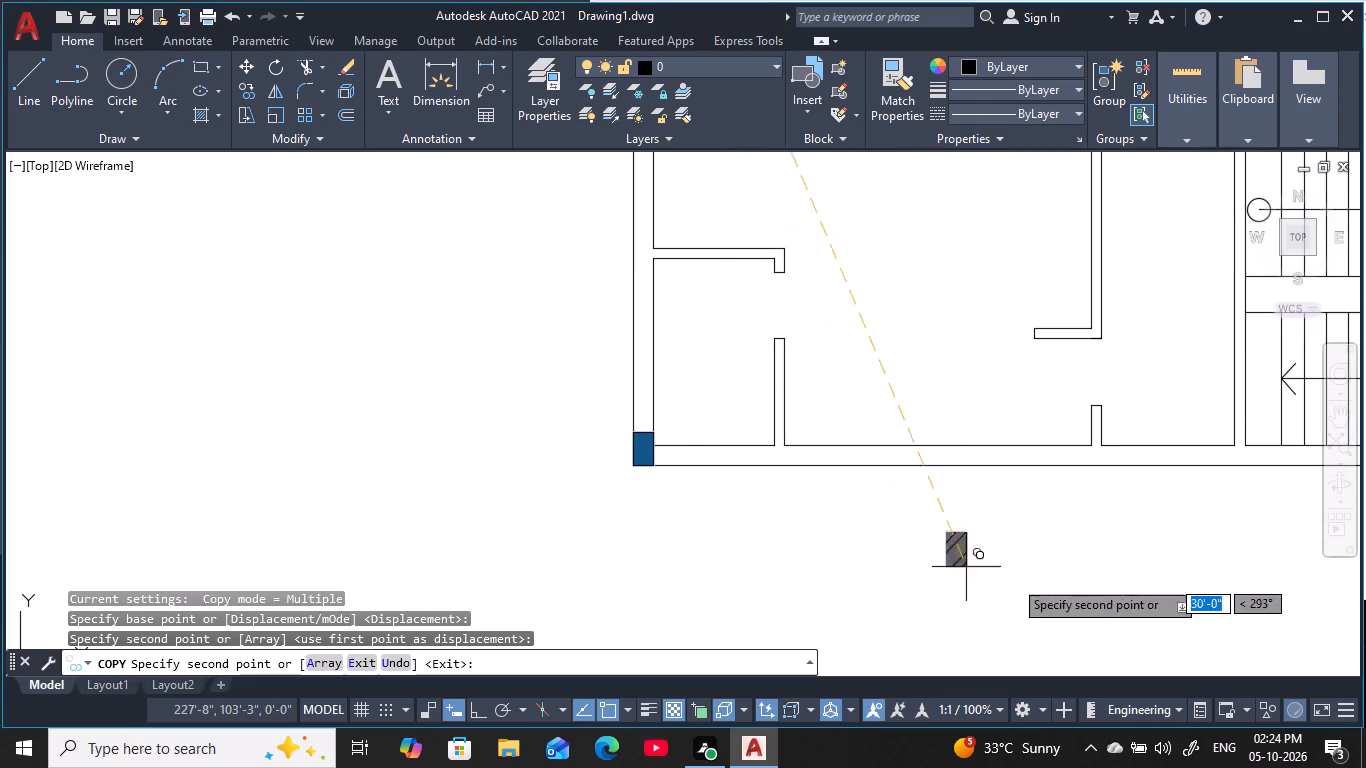
{"action": "middle_click_drag", "start_coordinate": [1045, 577], "coordinate": [903, 565]}
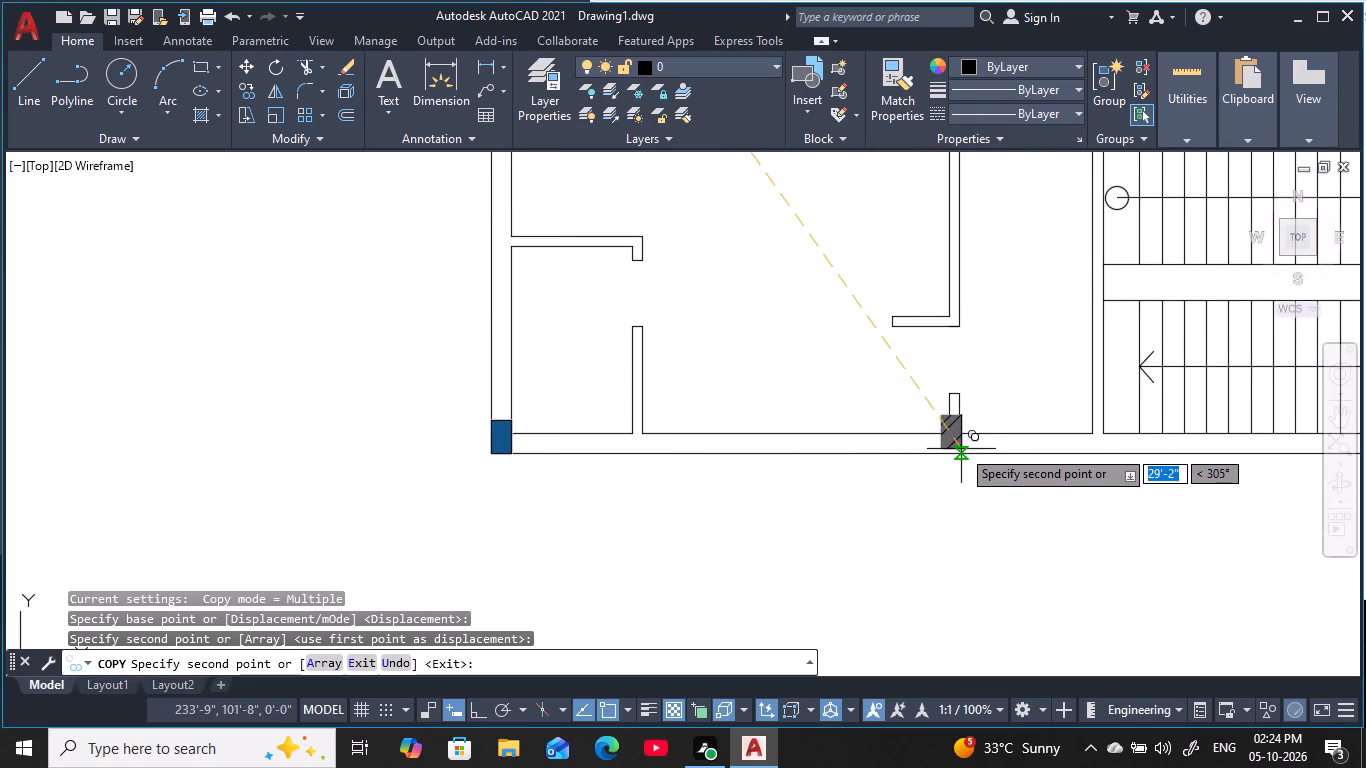
{"action": "left_click", "coordinate": [960, 460]}
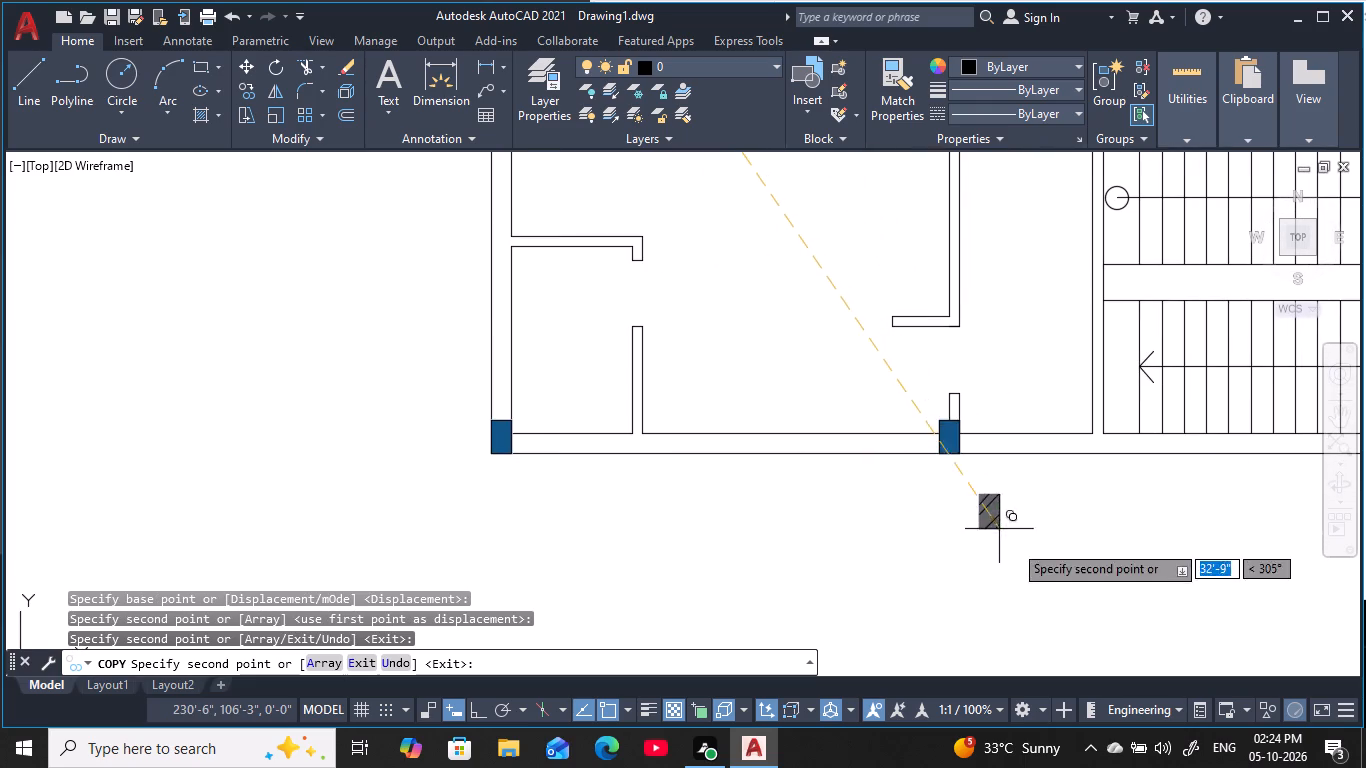
{"action": "middle_click_drag", "start_coordinate": [1068, 544], "coordinate": [752, 516]}
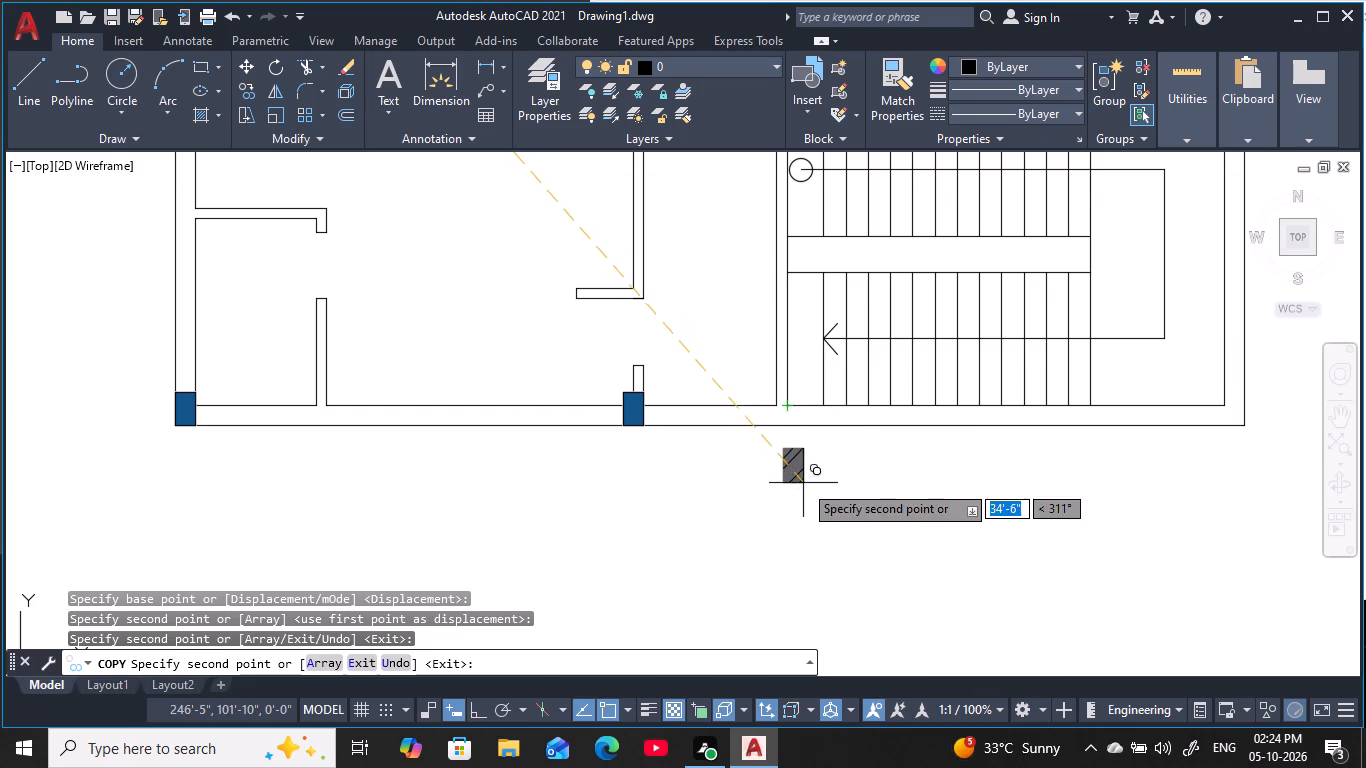
{"action": "key", "text": "Escape"}
{"action": "key", "text": "Escape"}
{"action": "key", "text": "Escape"}
{"action": "key", "text": "Escape"}
{"action": "key", "text": "Escape"}
{"action": "key", "text": "Escape"}
{"action": "key", "text": "Escape"}
Copy the bottom-wall column below the corridor's left wall by its lower-left corner to the corridor's right wall, flush with the outer wall line.
{"action": "left_click", "coordinate": [606, 381]}
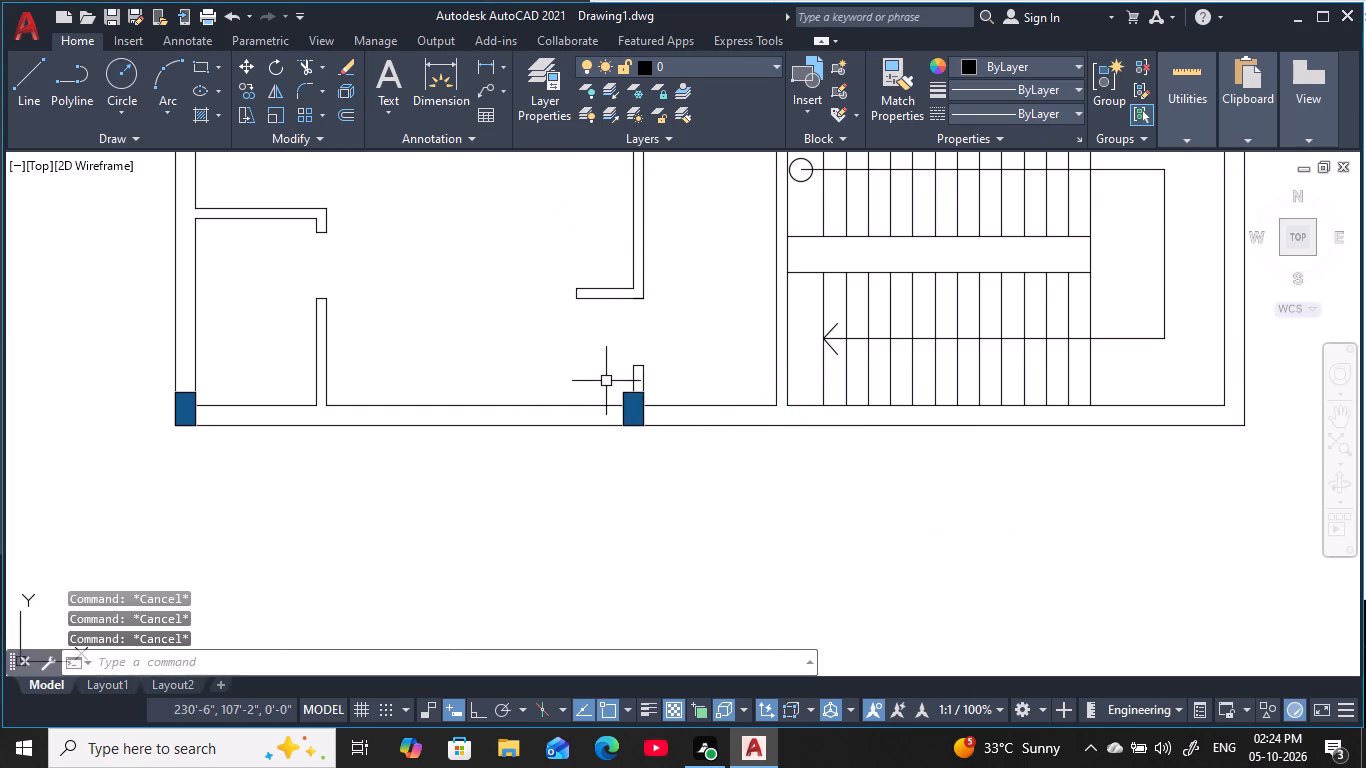
{"action": "left_click", "coordinate": [678, 502]}
{"action": "key", "text": "c"}
{"action": "type", "text": "o"}
{"action": "key", "text": "space"}
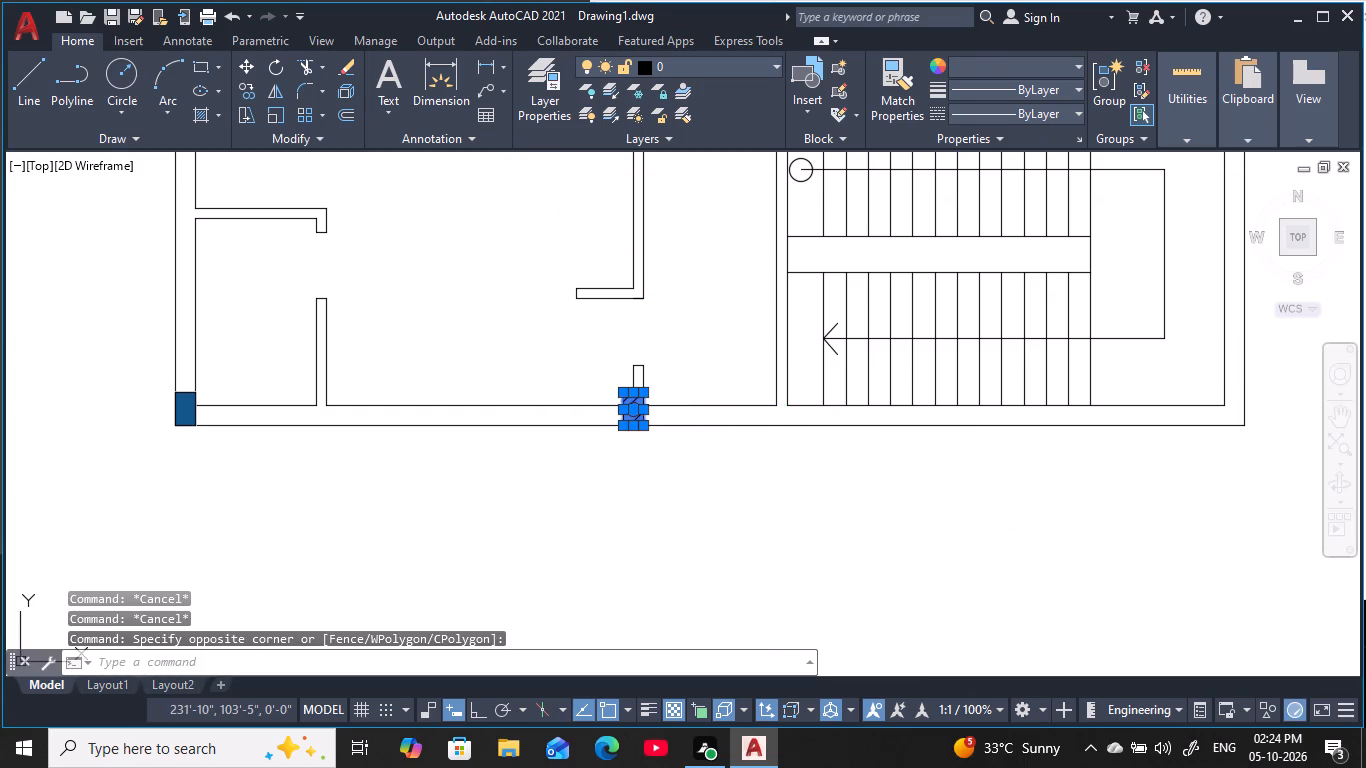
{"action": "left_click", "coordinate": [625, 425]}
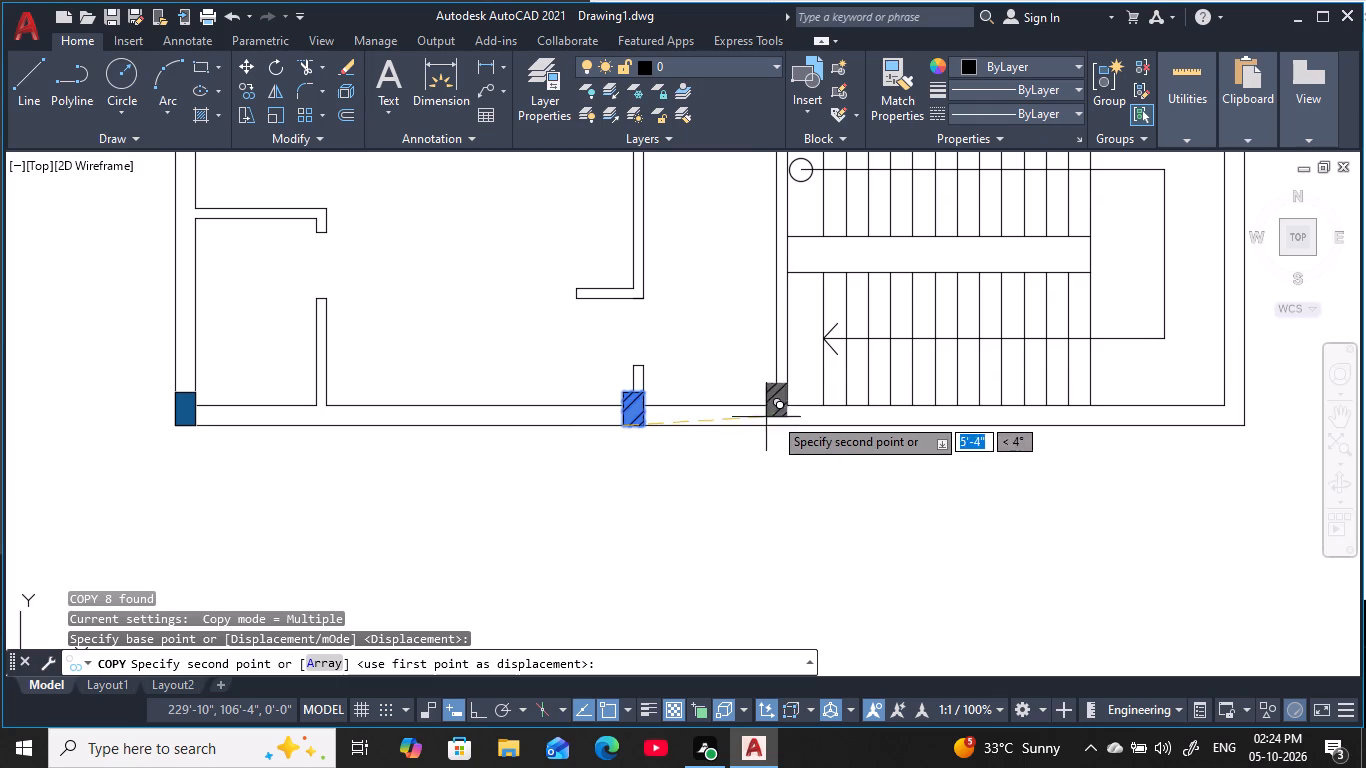
{"action": "scroll", "coordinate": [784, 413], "scroll_direction": "up", "scroll_amount": 2}
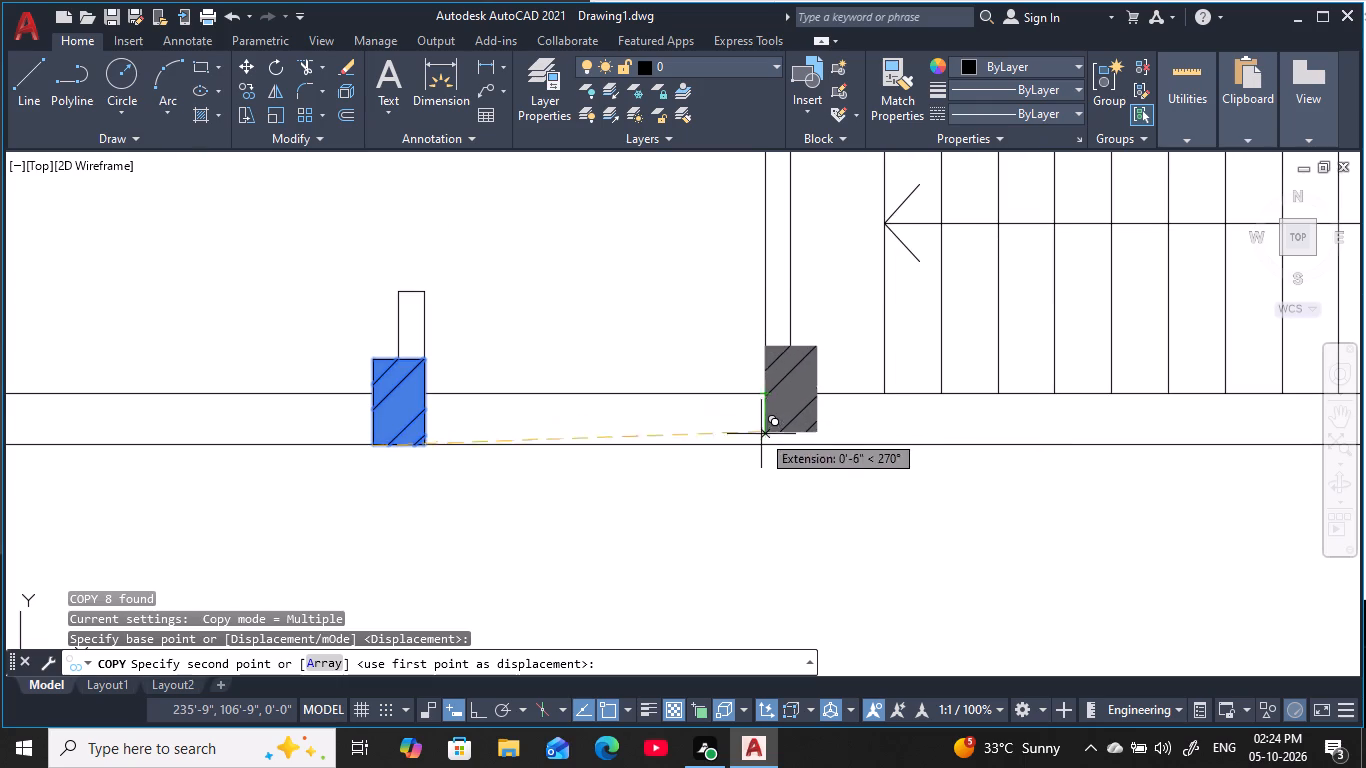
{"action": "left_click", "coordinate": [756, 454]}
Place another copy in the plan's bottom-right outer corner, flush with the right wall's inner face and bottom outer line.
{"action": "middle_click_drag", "start_coordinate": [1012, 569], "coordinate": [736, 495]}
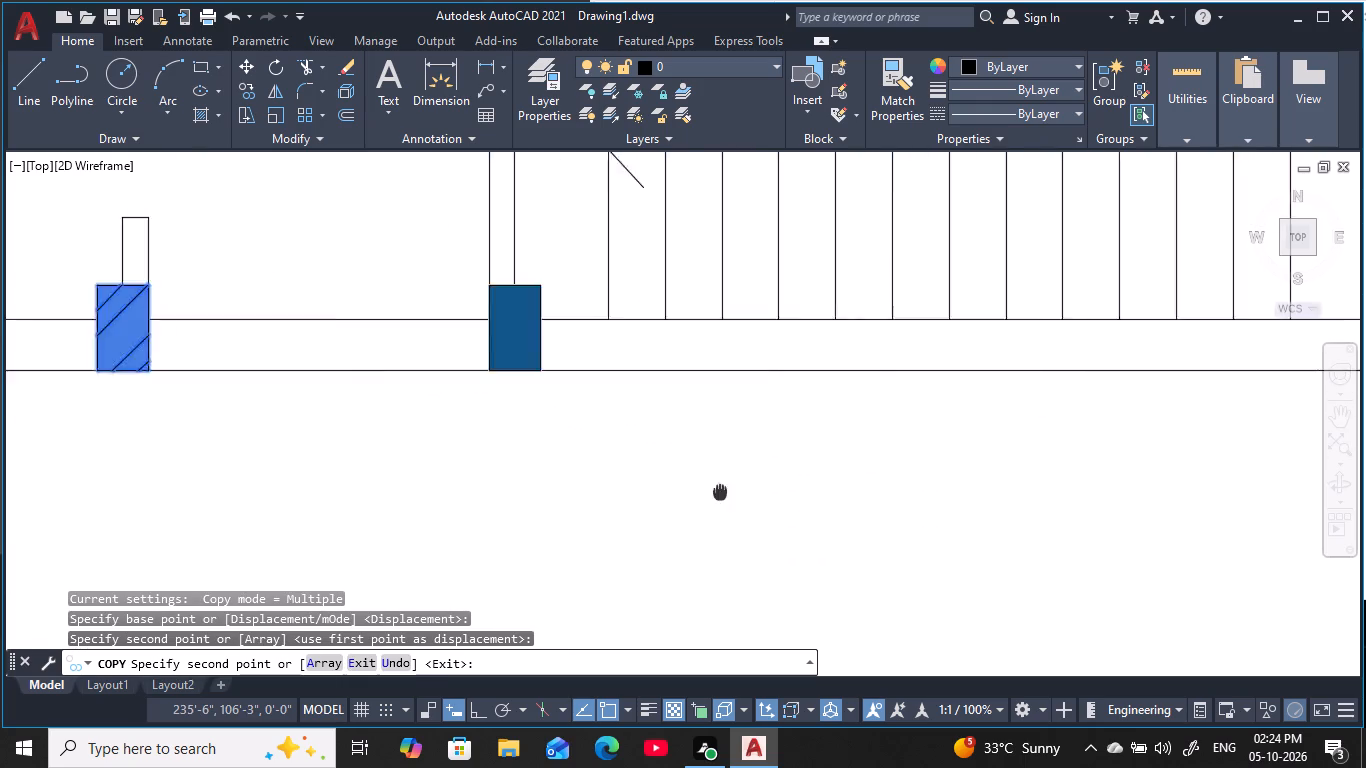
{"action": "scroll", "coordinate": [706, 485], "scroll_direction": "down", "scroll_amount": 2}
{"action": "middle_click_drag", "start_coordinate": [832, 522], "coordinate": [755, 533]}
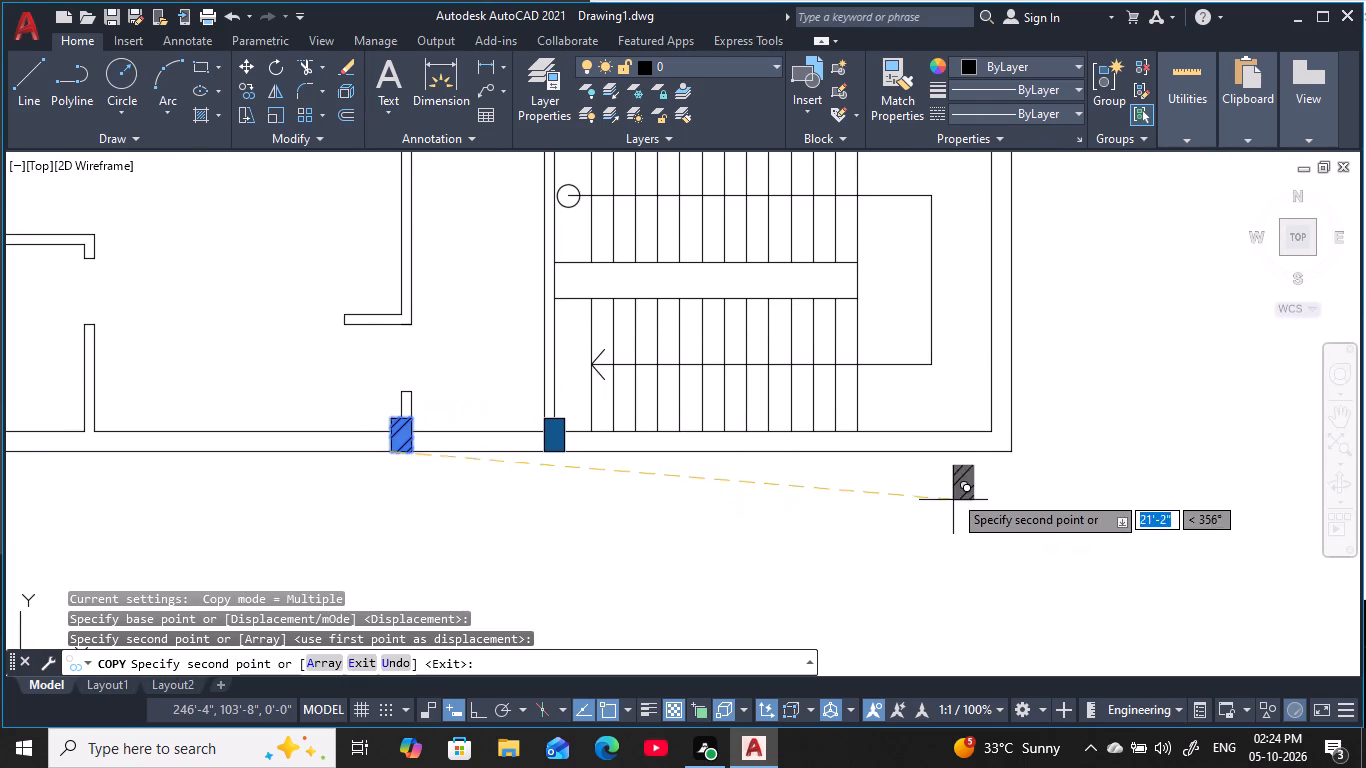
{"action": "left_click", "coordinate": [988, 451]}
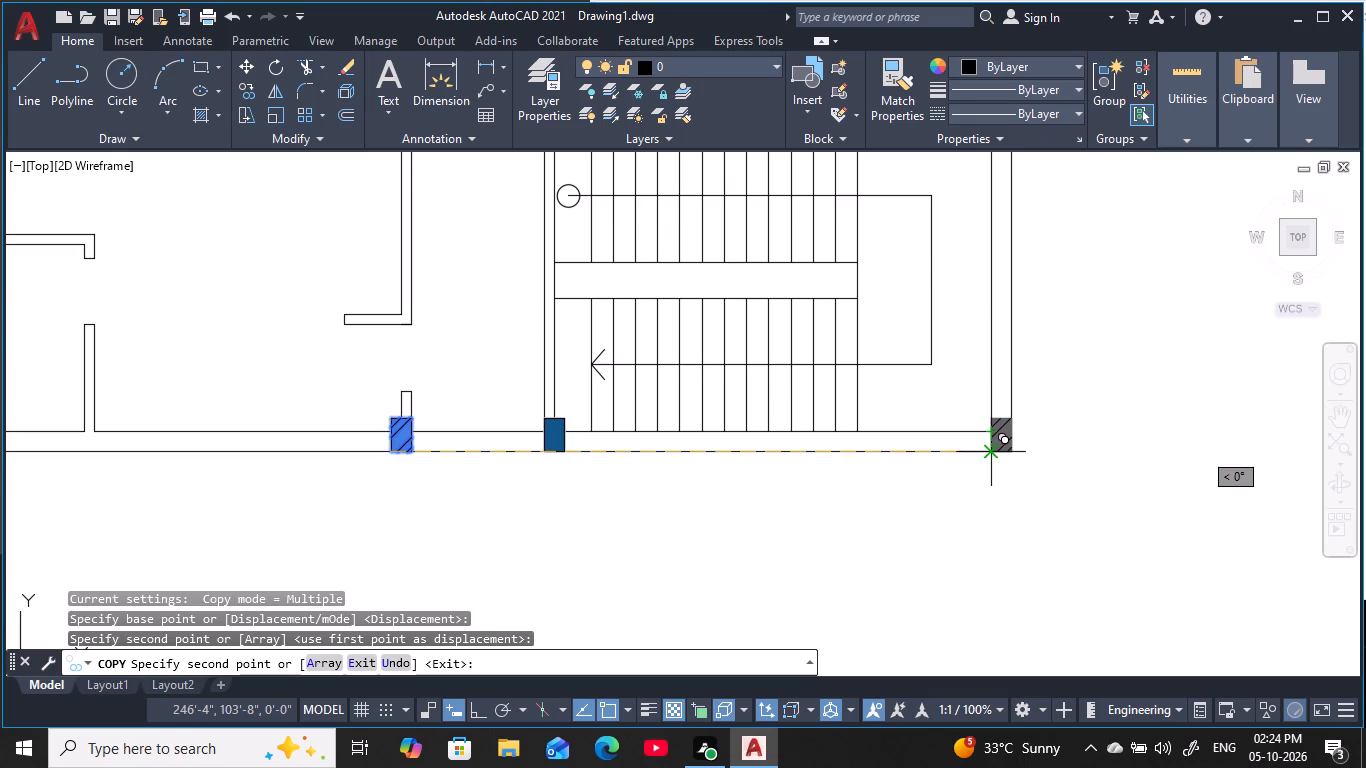
{"action": "middle_click_drag", "start_coordinate": [816, 539], "coordinate": [980, 539]}
{"action": "scroll", "coordinate": [980, 539], "scroll_direction": "down", "scroll_amount": 1}
{"action": "key", "text": "Escape"}
{"action": "key", "text": "Escape"}
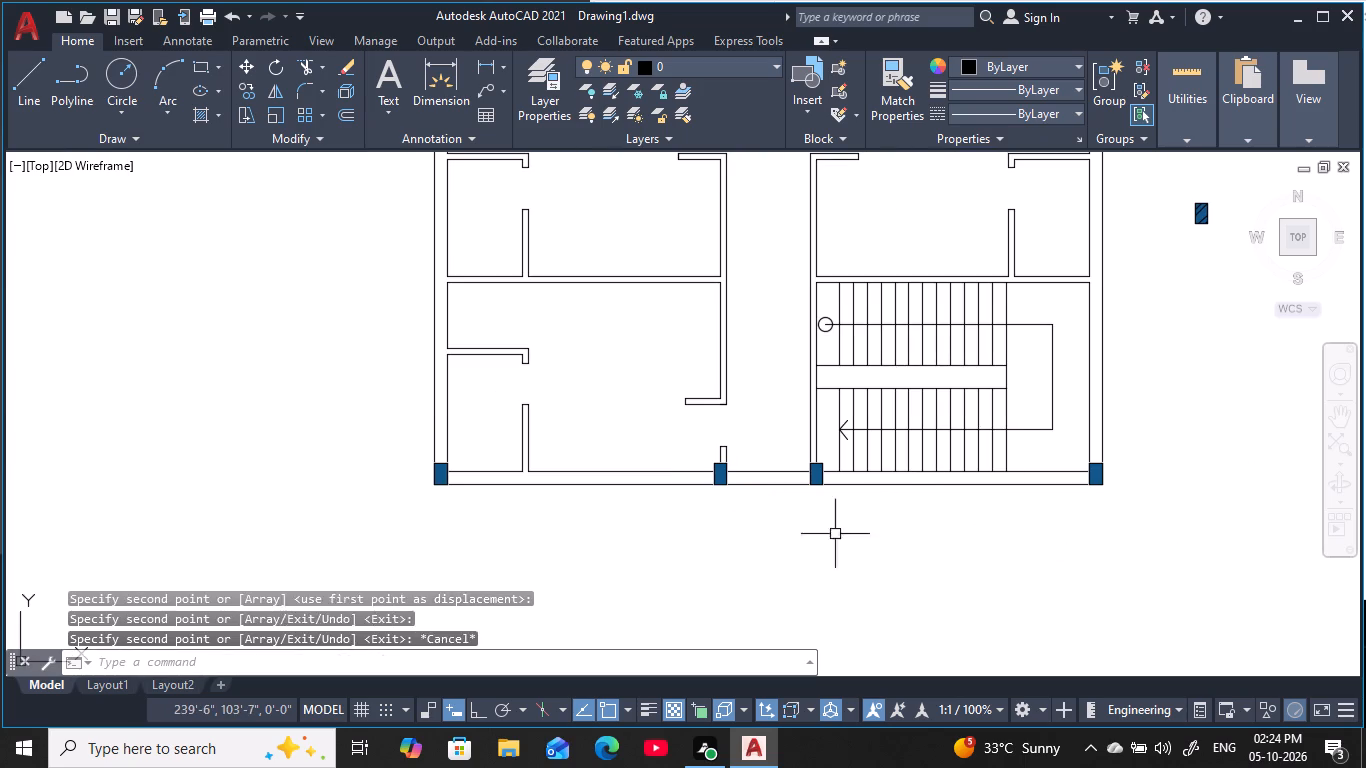
{"action": "key", "text": "Escape"}
{"action": "key", "text": "Escape"}
{"action": "key", "text": "Escape"}
{"action": "key", "text": "Escape"}
{"action": "key", "text": "Escape"}
{"action": "key", "text": "Escape"}
Copy the bottom-left corner column by its lower-right corner about 12'-1" up the left outer wall, flush with the crosswall underside.
{"action": "left_click", "coordinate": [415, 442]}
{"action": "left_click", "coordinate": [463, 530]}
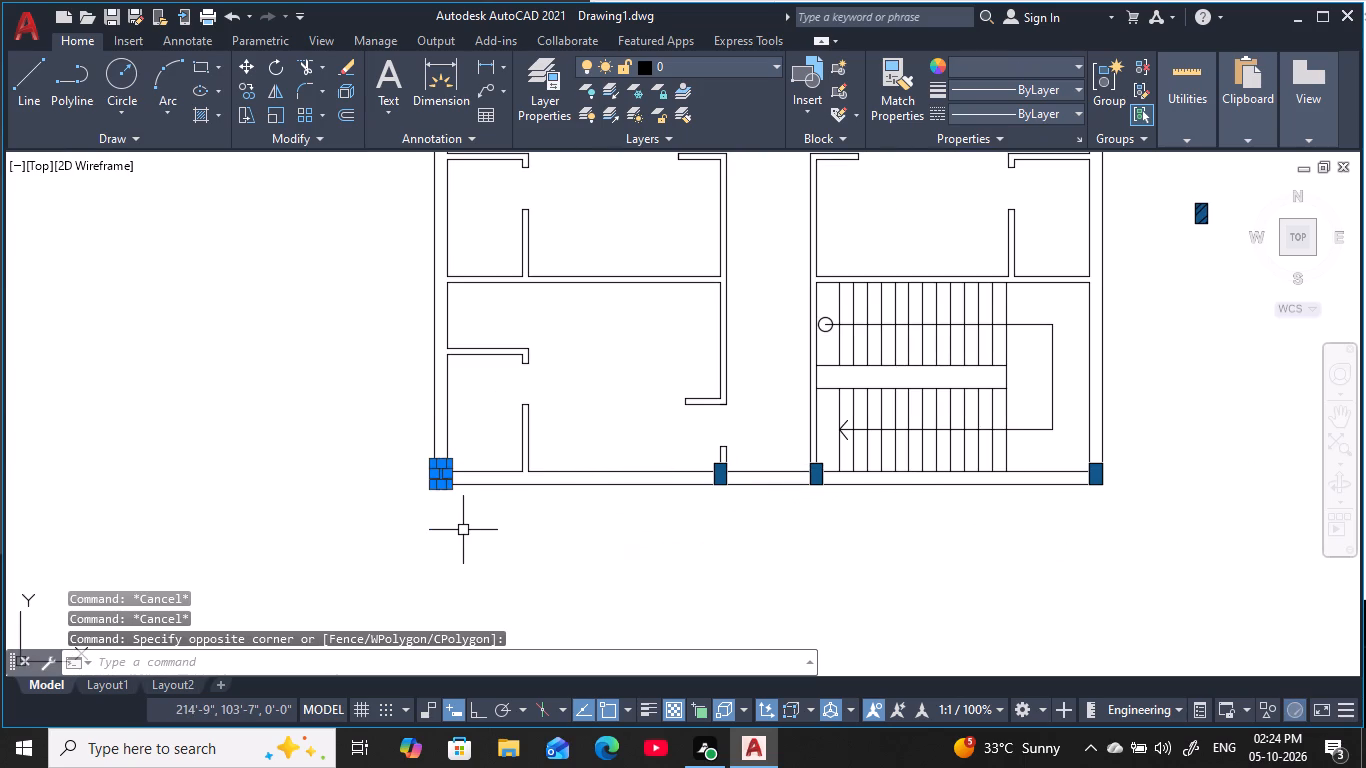
{"action": "key", "text": "c"}
{"action": "type", "text": "o"}
{"action": "key", "text": "space"}
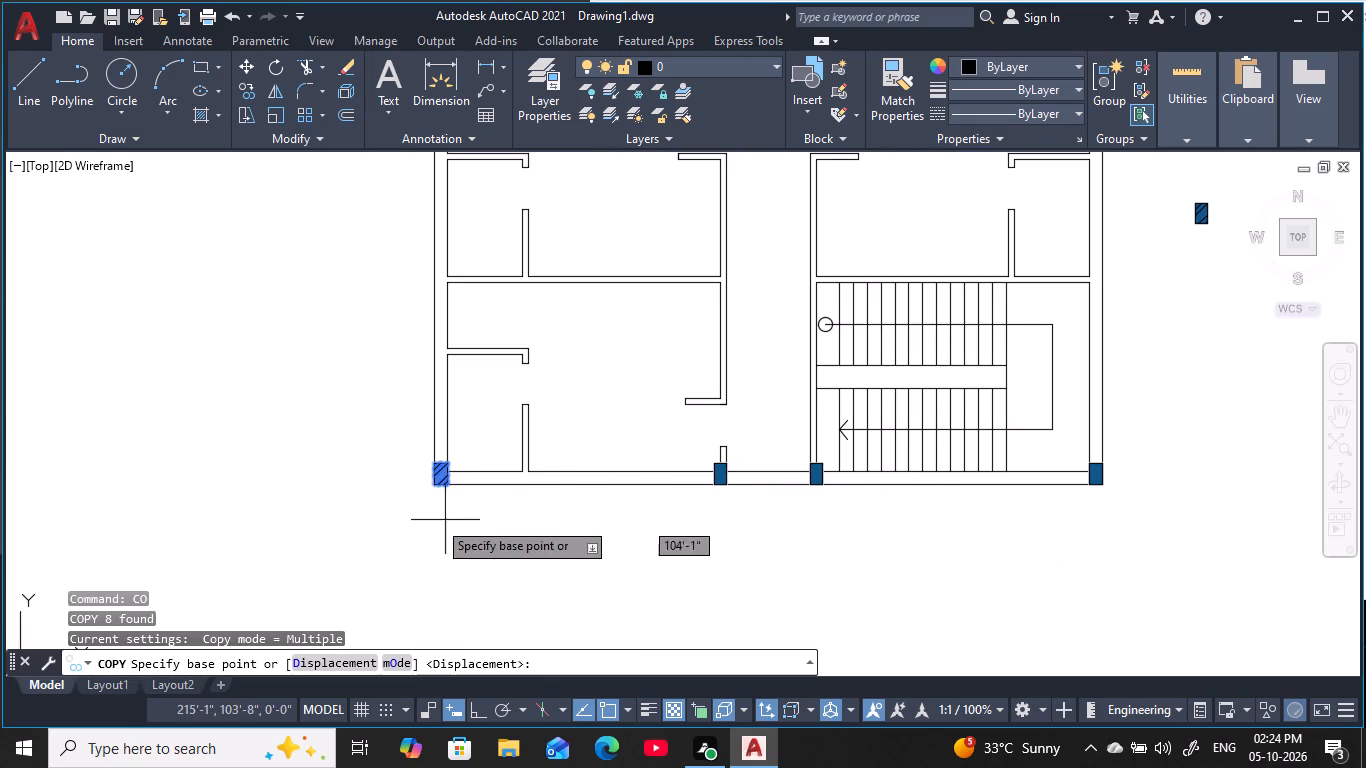
{"action": "left_click", "coordinate": [450, 489]}
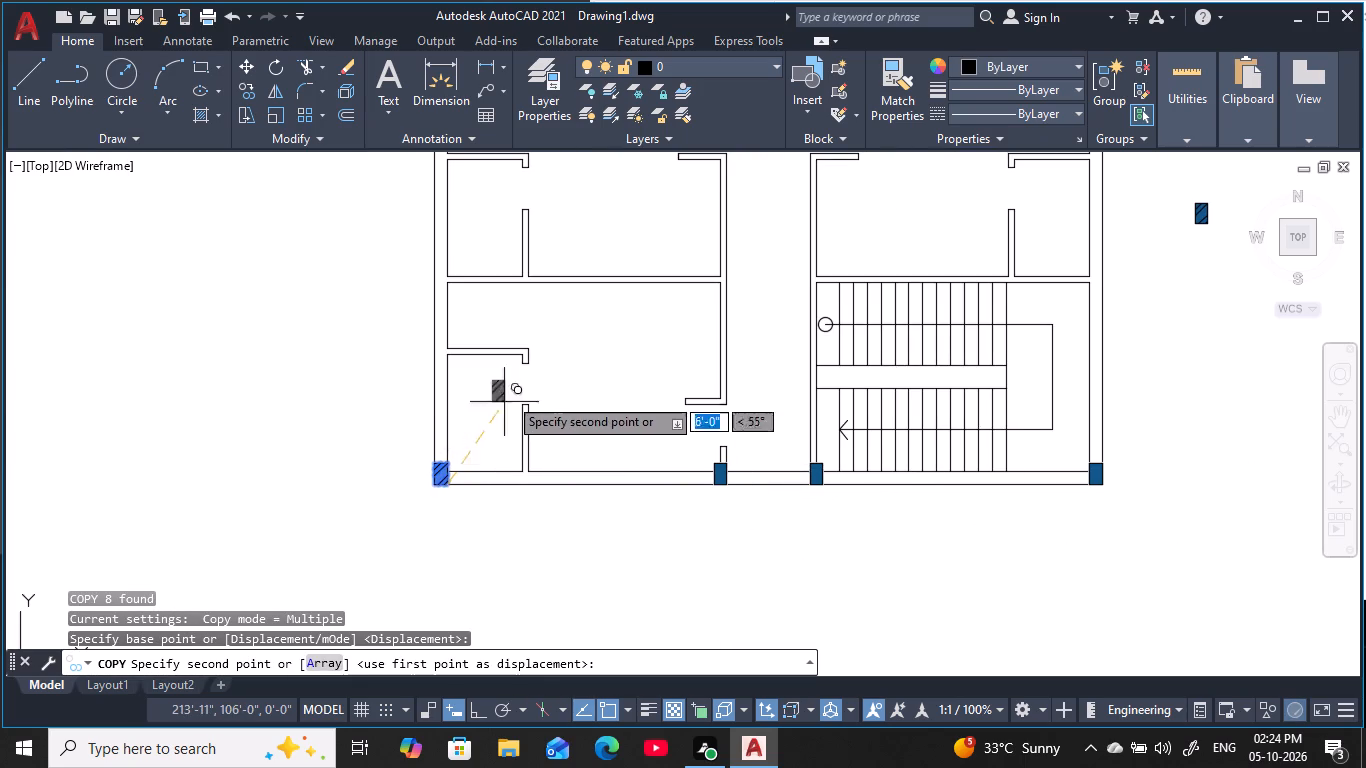
{"action": "middle_click_drag", "start_coordinate": [522, 378], "coordinate": [546, 457]}
{"action": "middle_click_drag", "start_coordinate": [519, 460], "coordinate": [528, 508]}
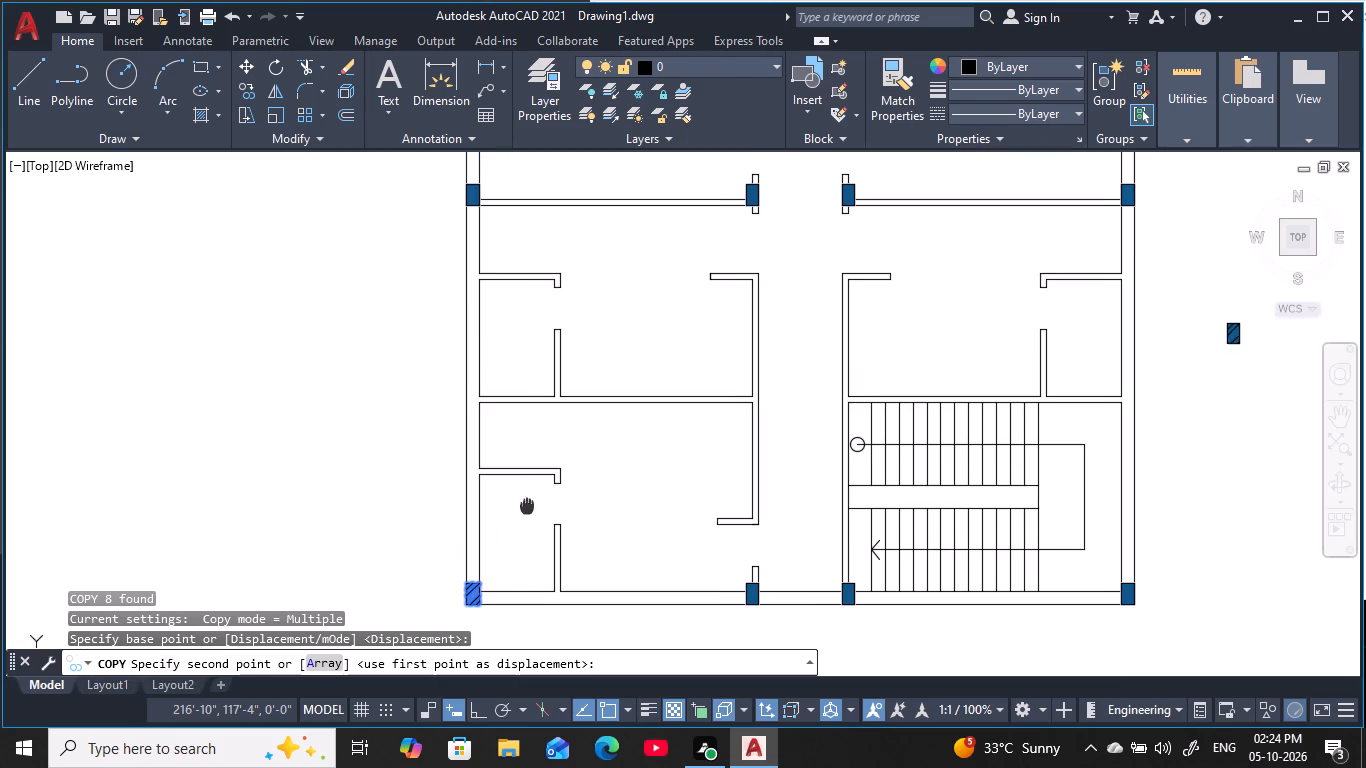
{"action": "middle_click_drag", "start_coordinate": [528, 508], "coordinate": [533, 516]}
{"action": "scroll", "coordinate": [536, 500], "scroll_direction": "up", "scroll_amount": 2}
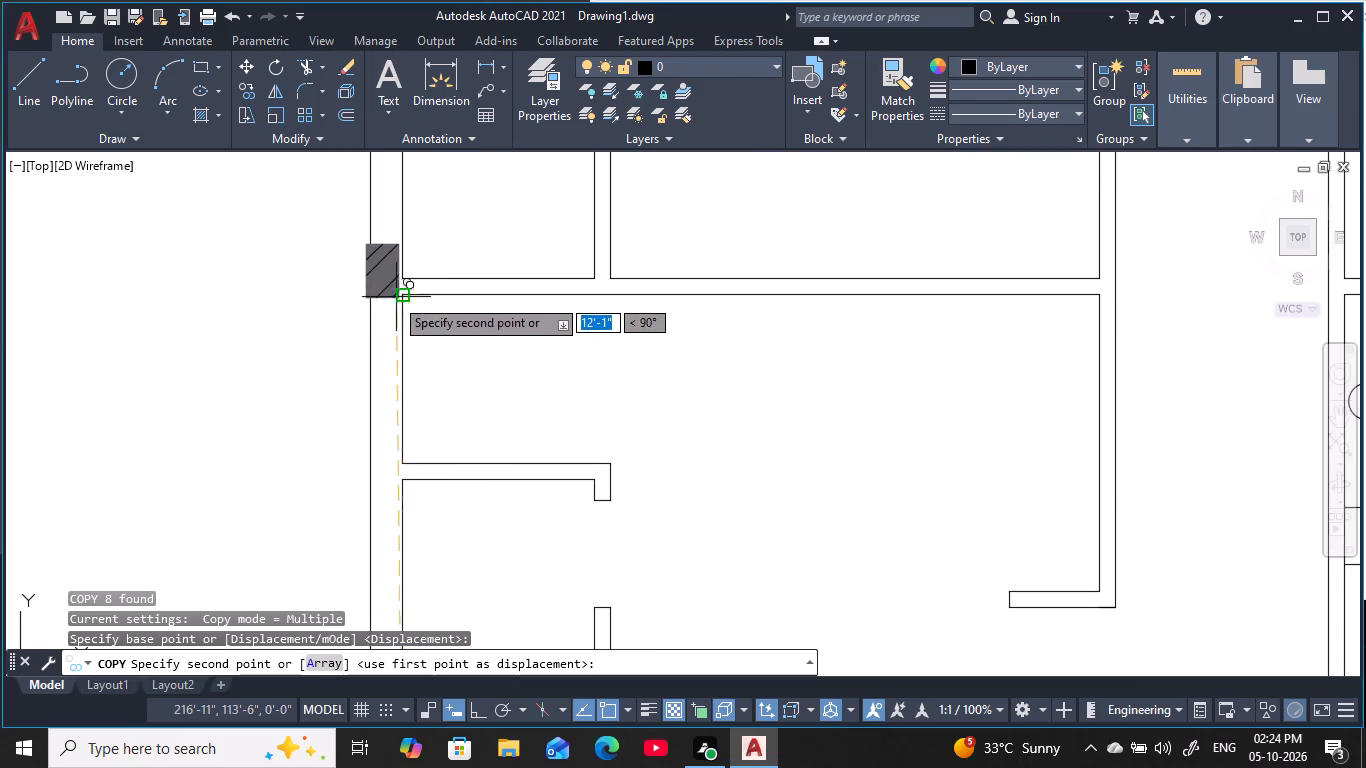
{"action": "left_click", "coordinate": [396, 299]}
Place another copy where that crosswall meets the corridor's left wall, flush with the corridor face and crosswall underside.
{"action": "scroll", "coordinate": [559, 436], "scroll_direction": "down", "scroll_amount": 2}
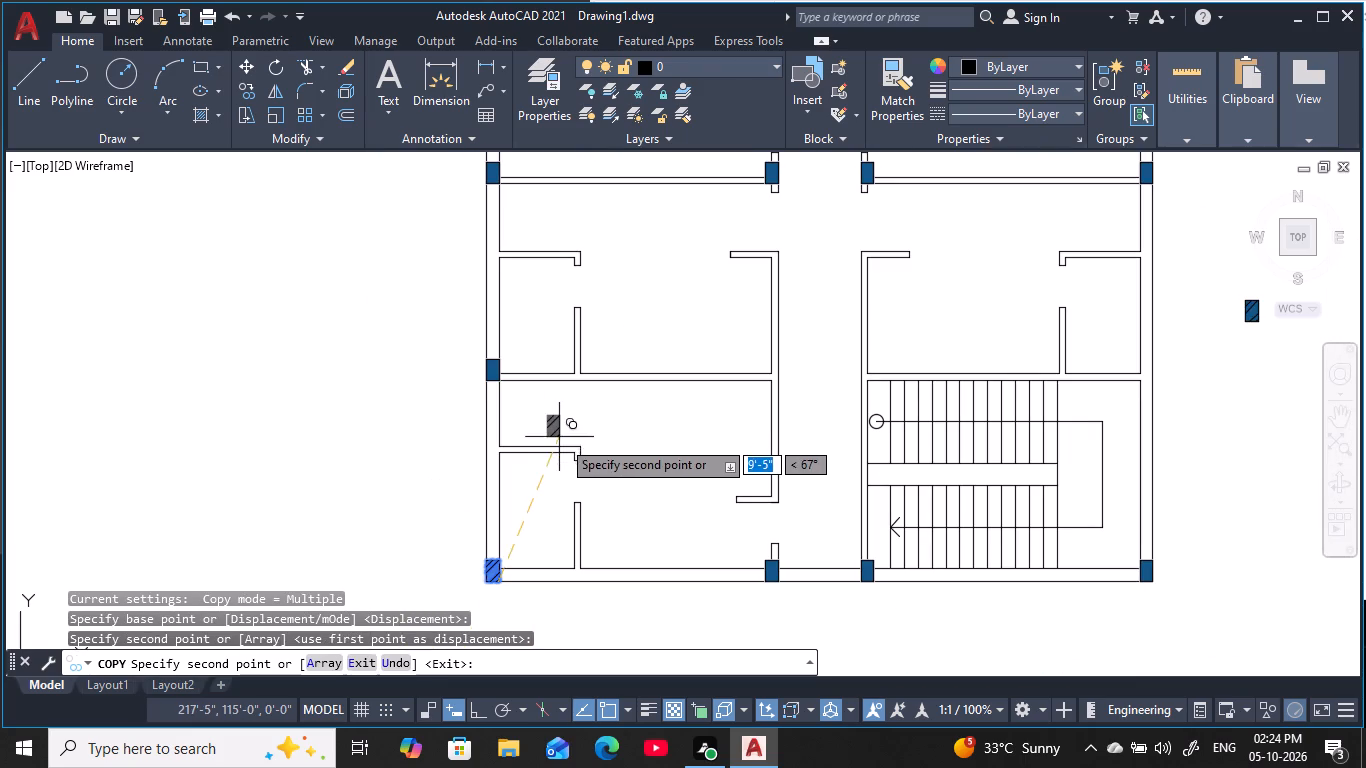
{"action": "middle_click_drag", "start_coordinate": [686, 446], "coordinate": [608, 488]}
{"action": "scroll", "coordinate": [702, 429], "scroll_direction": "up", "scroll_amount": 2}
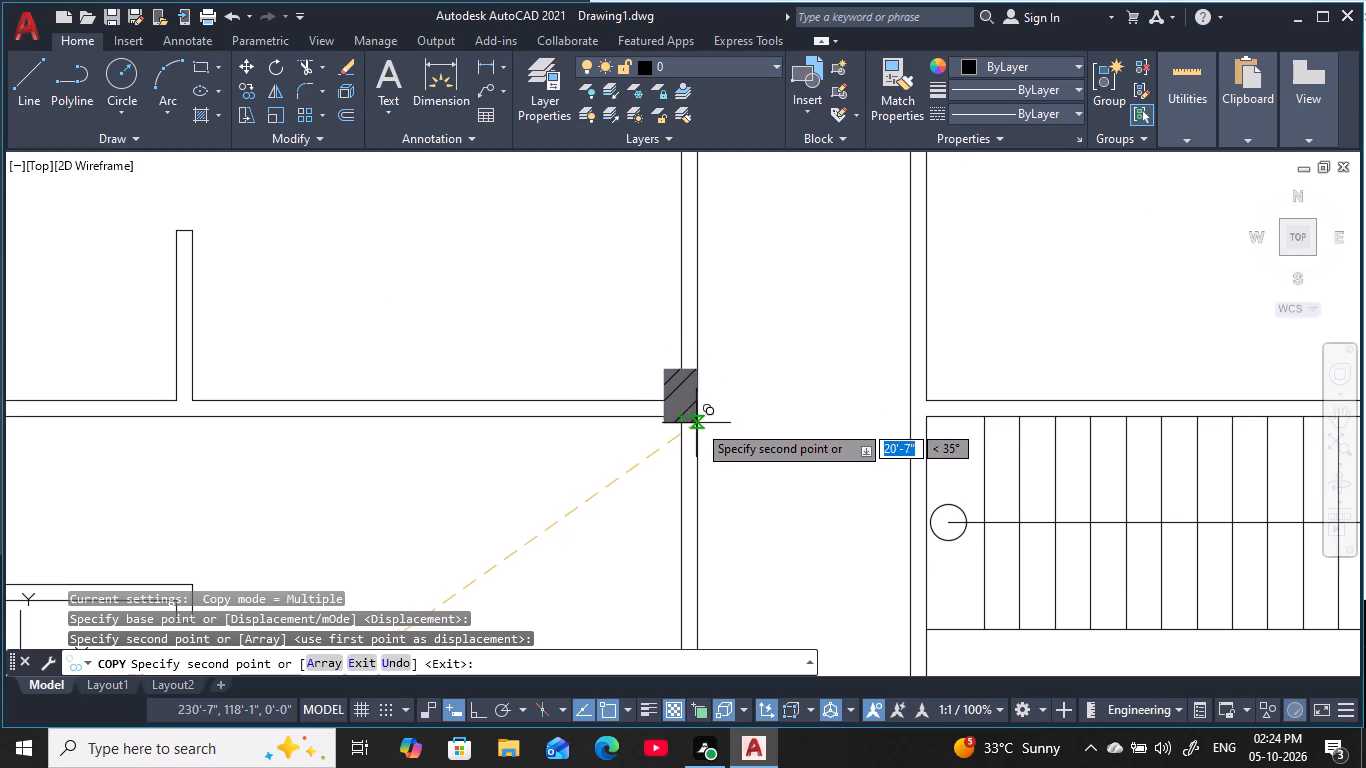
{"action": "scroll", "coordinate": [690, 417], "scroll_direction": "up", "scroll_amount": 4}
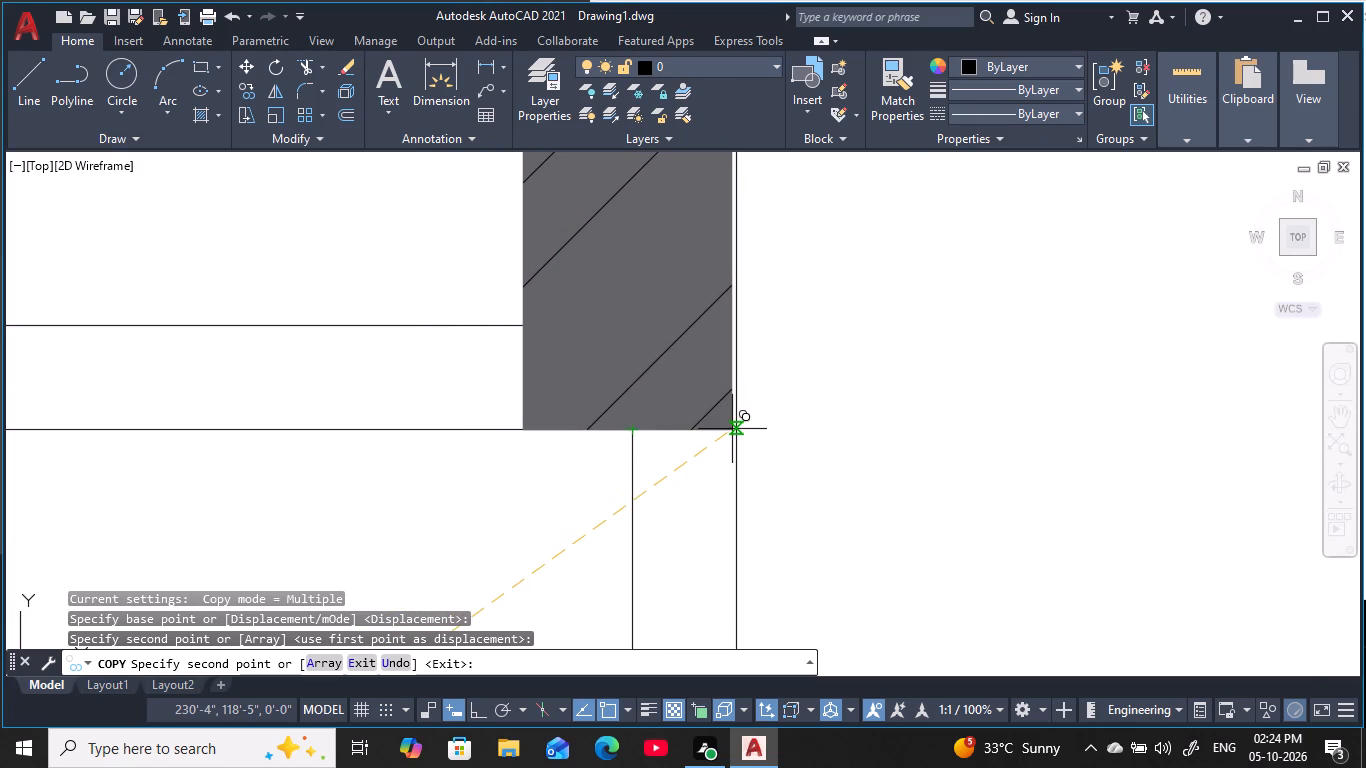
{"action": "left_click", "coordinate": [735, 430]}
Place a spare copy of the column in the open corridor beside the staircase room's top crosswall.
{"action": "scroll", "coordinate": [756, 566], "scroll_direction": "down", "scroll_amount": 1}
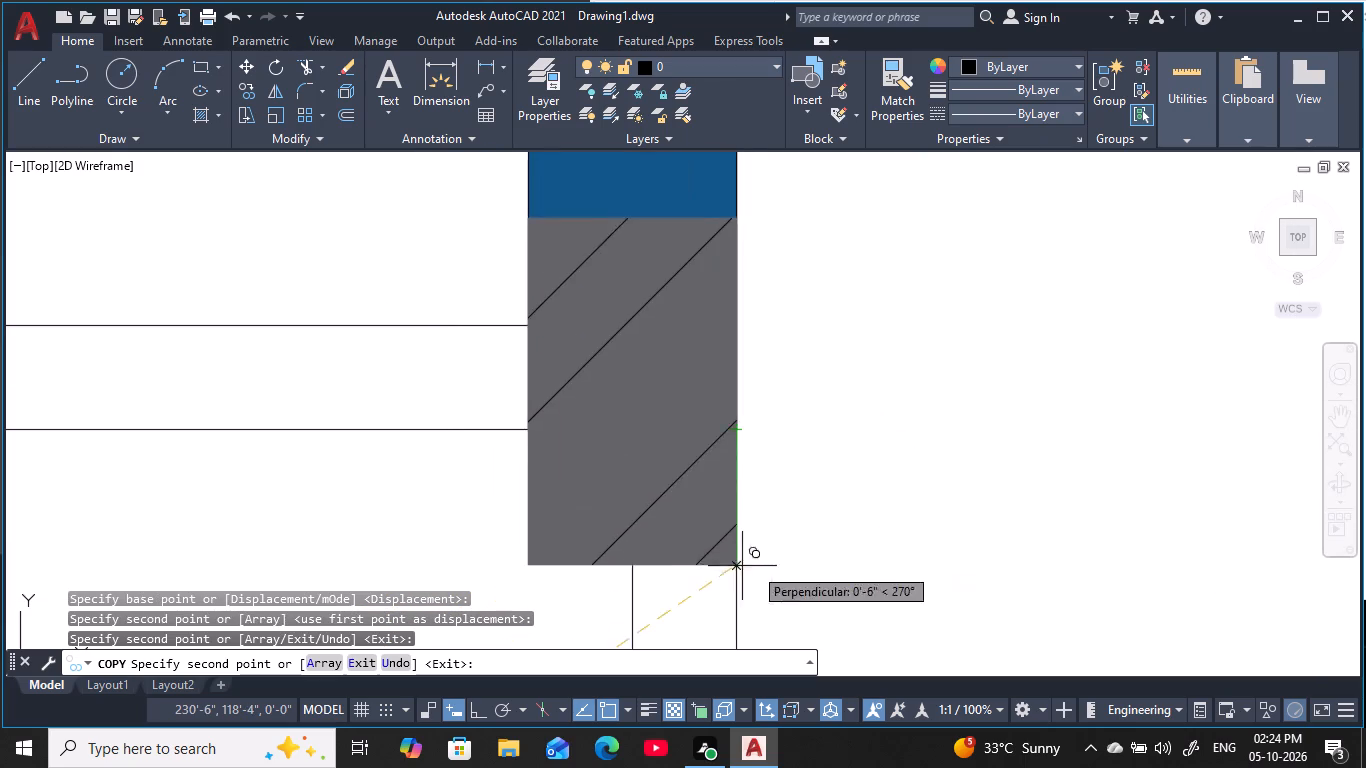
{"action": "scroll", "coordinate": [756, 566], "scroll_direction": "down", "scroll_amount": 4}
{"action": "middle_click_drag", "start_coordinate": [869, 540], "coordinate": [702, 423]}
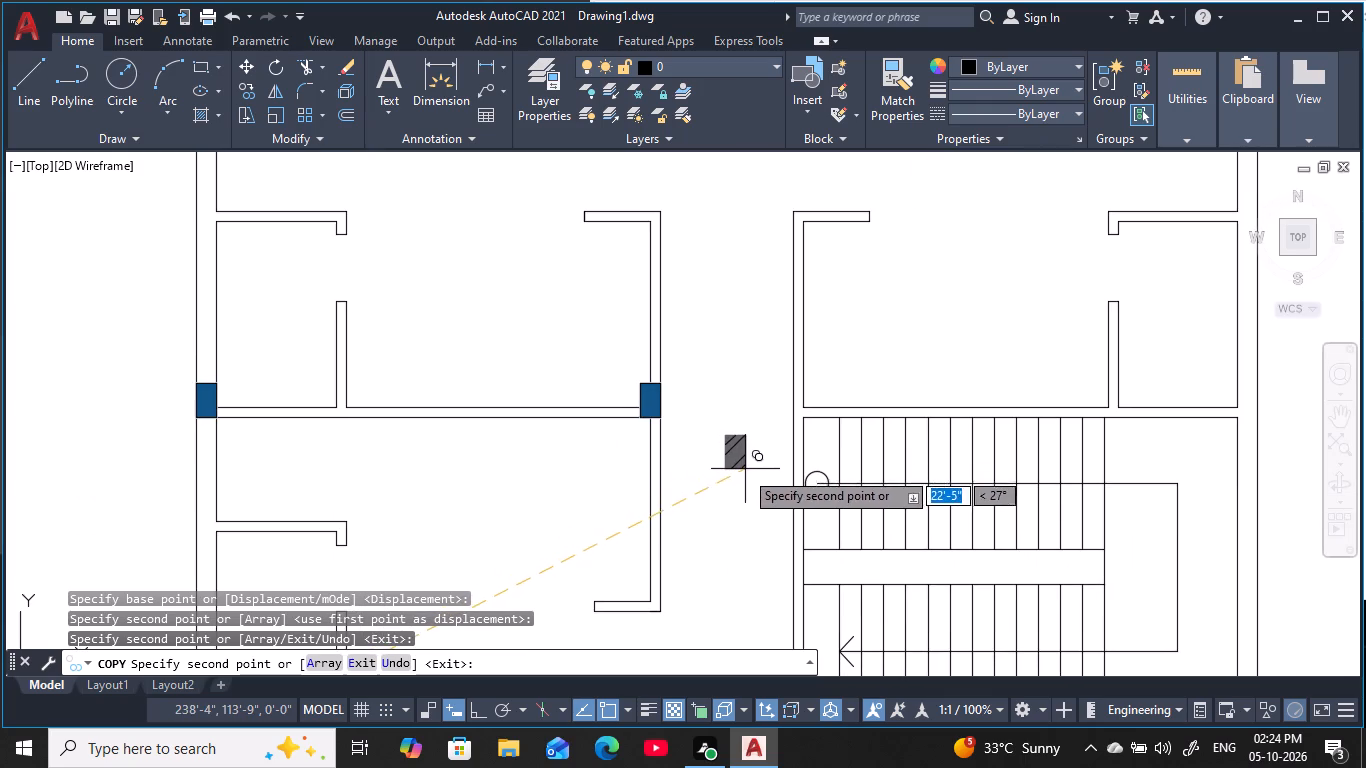
{"action": "left_click", "coordinate": [742, 412]}
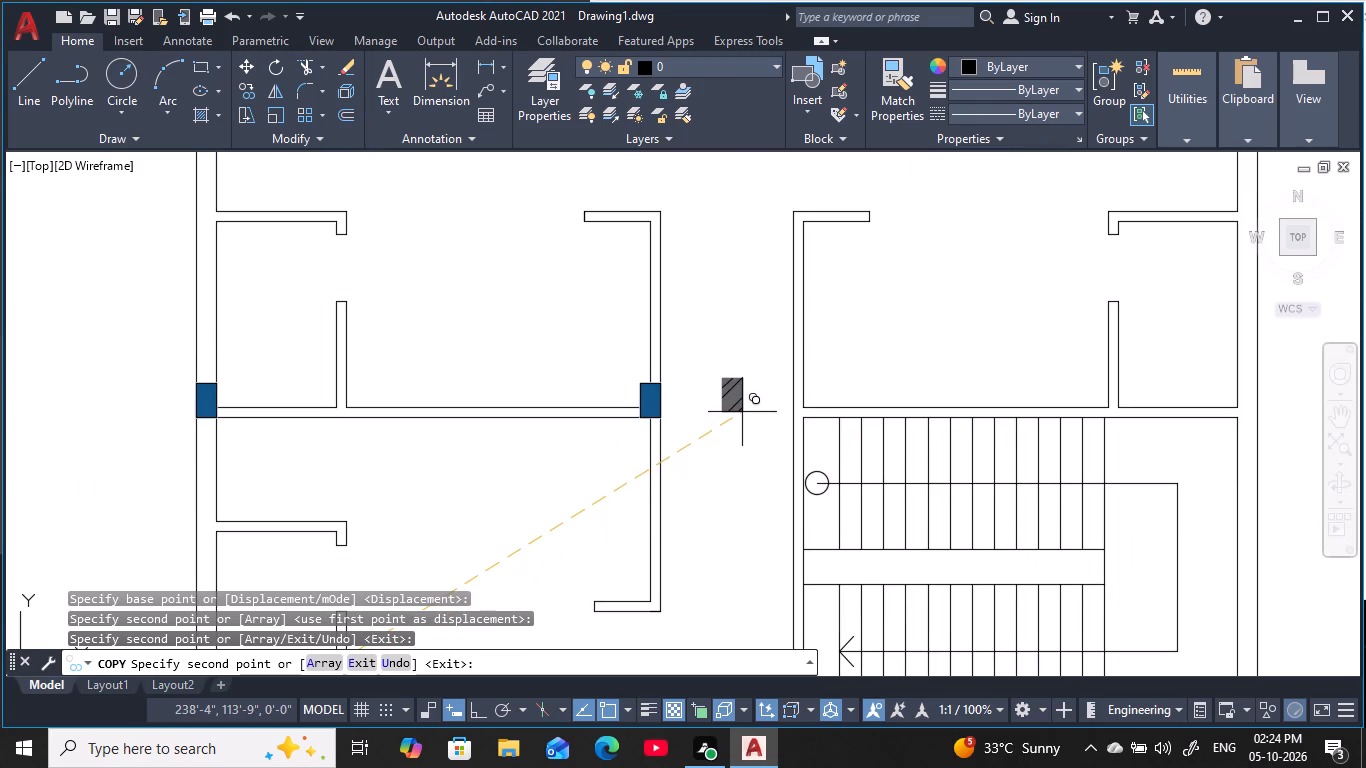
{"action": "key", "text": "Escape"}
{"action": "key", "text": "Escape"}
{"action": "key", "text": "Escape"}
{"action": "key", "text": "Escape"}
Copy the spare corridor column by its lower-left corner to the corridor's right wall, at the junction with the staircase room's top crosswall.
{"action": "left_click", "coordinate": [704, 346]}
{"action": "left_click", "coordinate": [755, 463]}
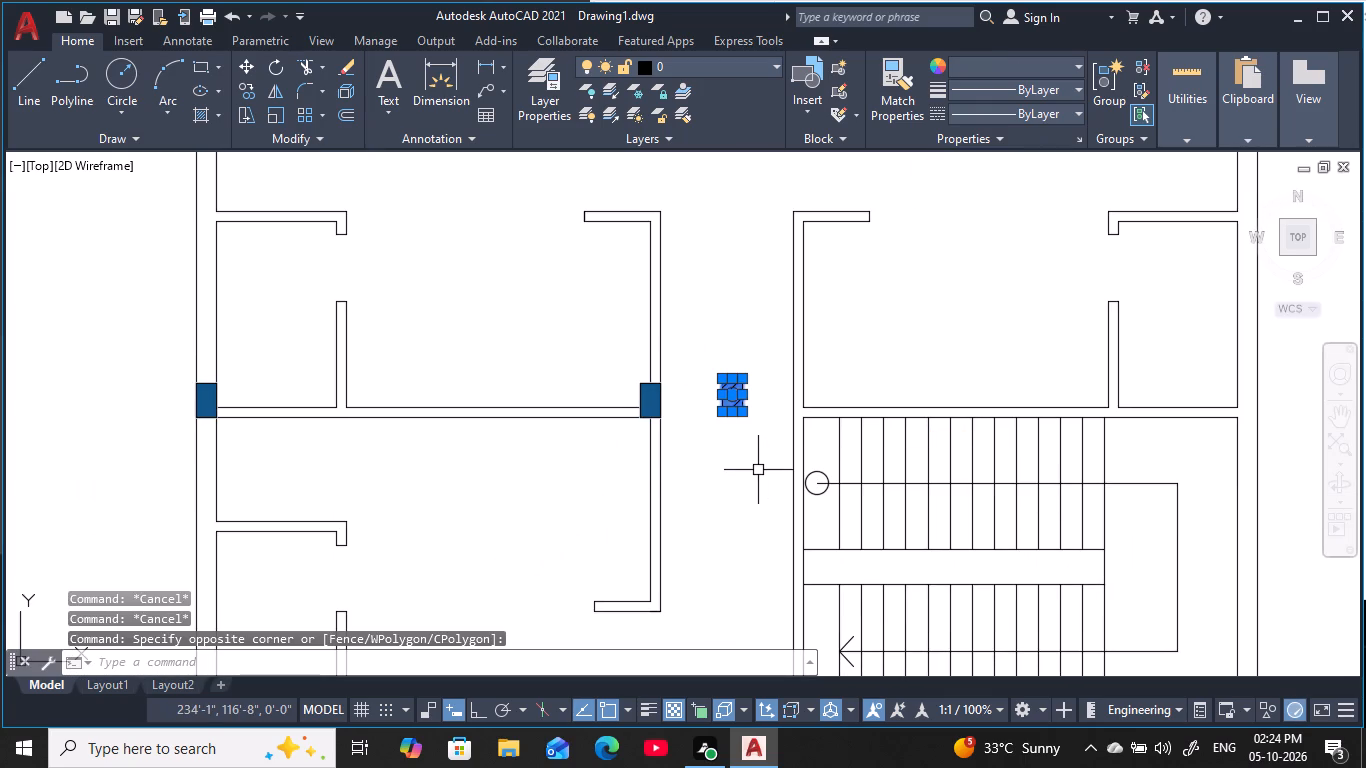
{"action": "type", "text": "co"}
{"action": "key", "text": "space"}
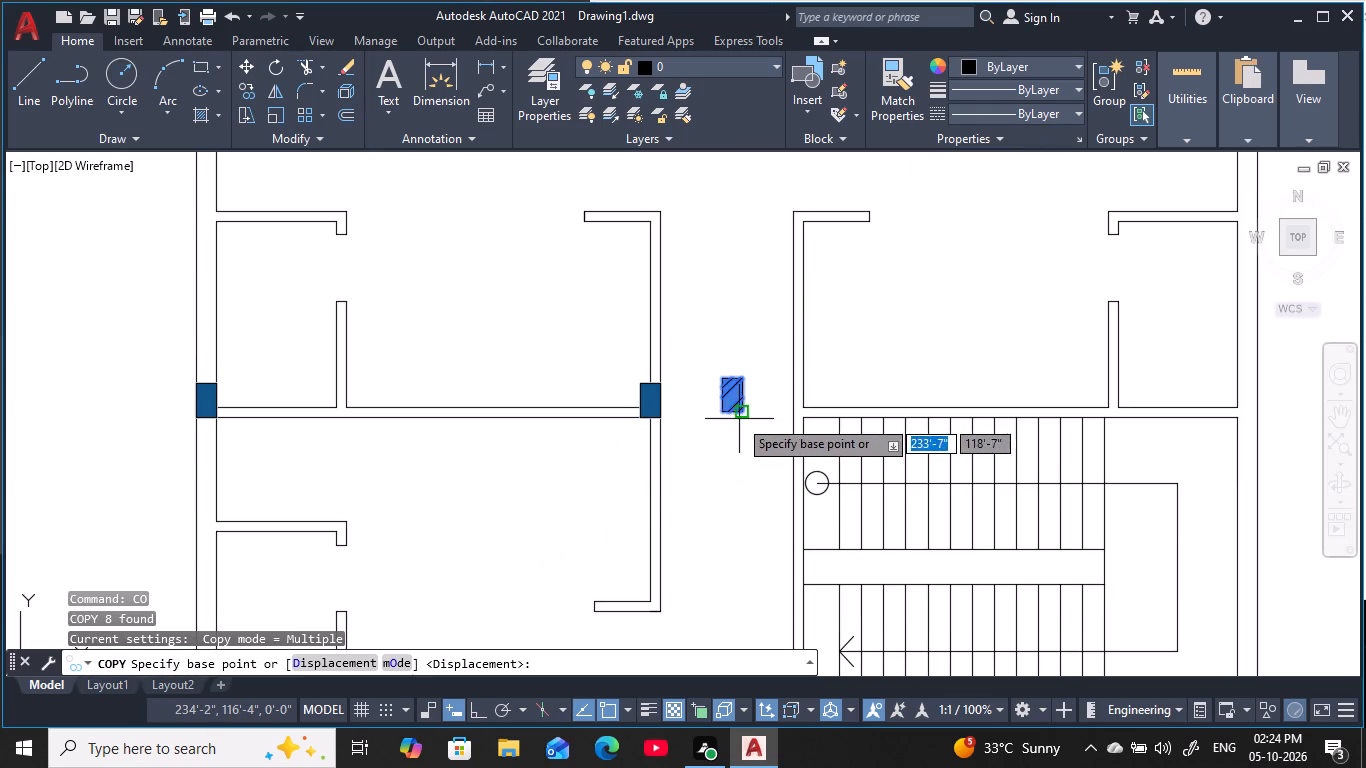
{"action": "left_click", "coordinate": [719, 414]}
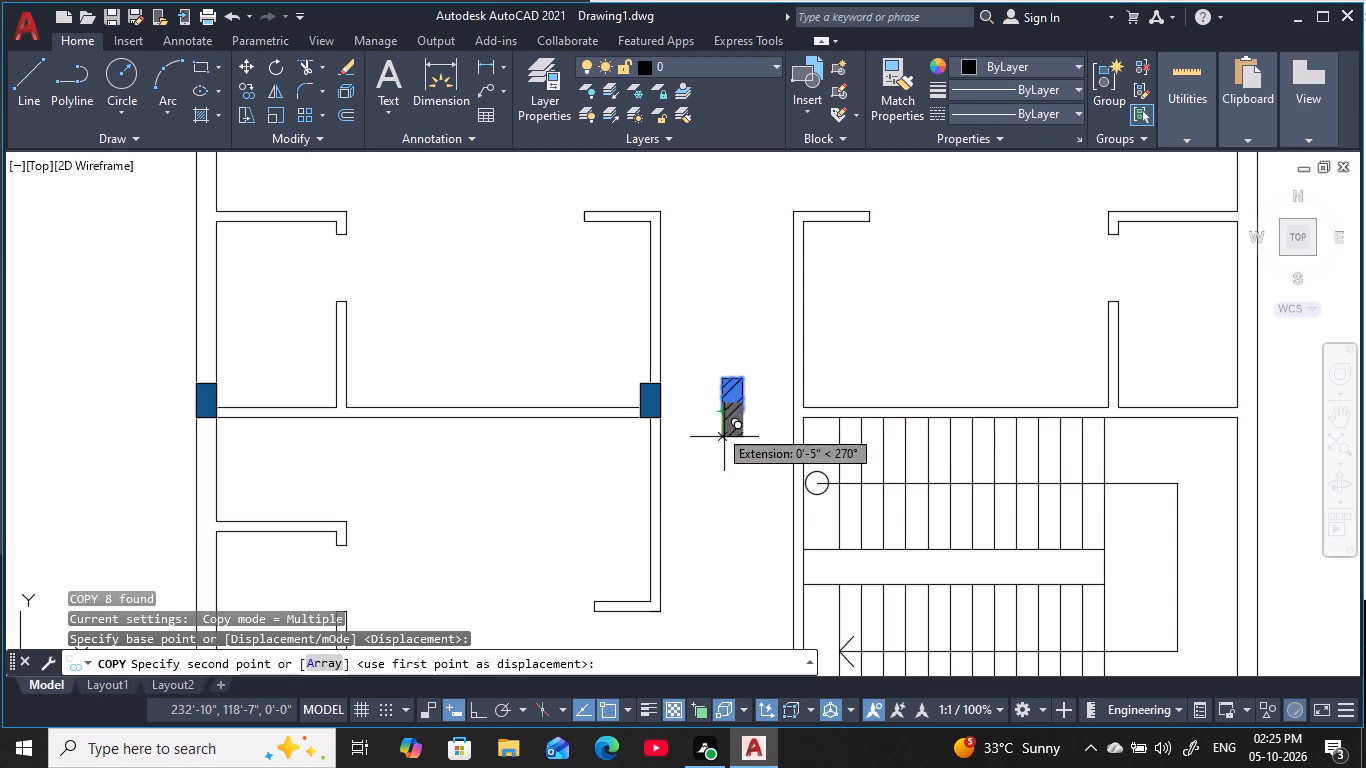
{"action": "scroll", "coordinate": [794, 434], "scroll_direction": "up", "scroll_amount": 2}
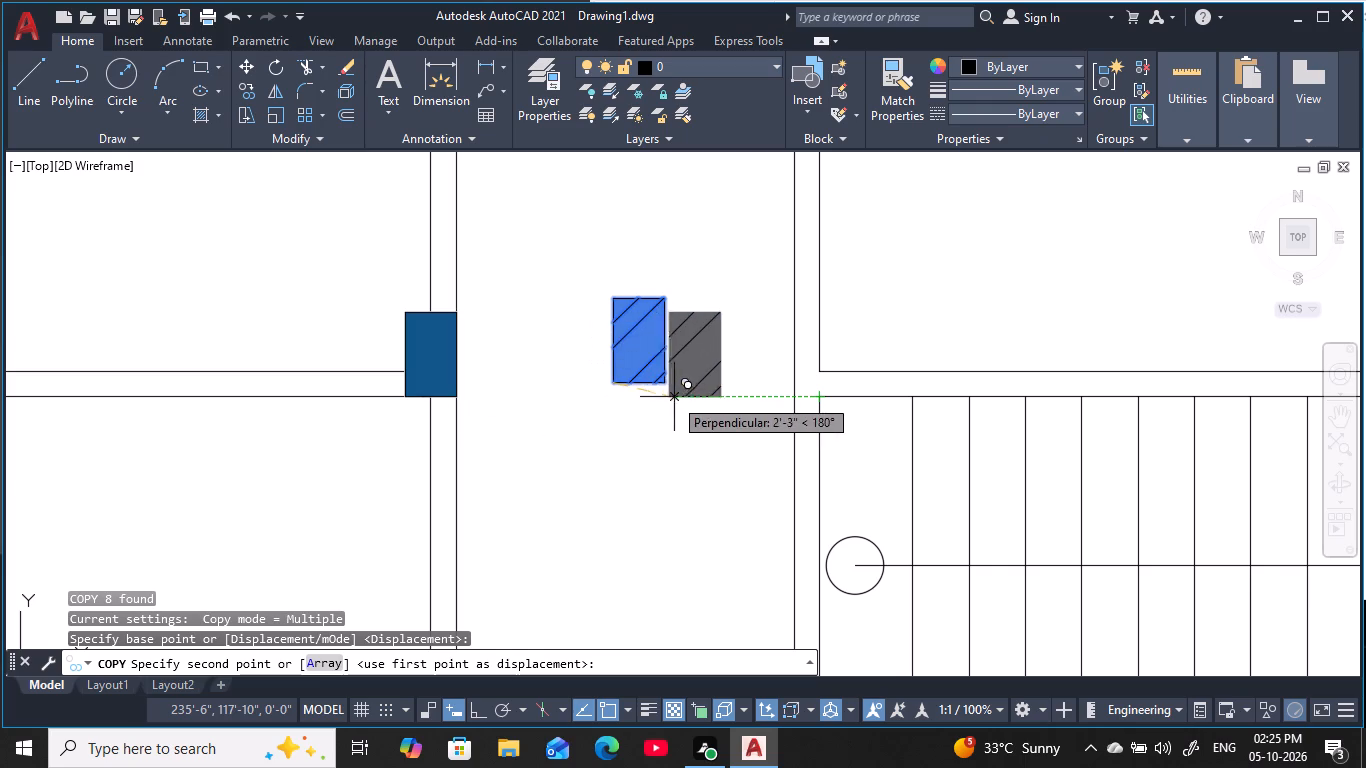
{"action": "left_click", "coordinate": [796, 399]}
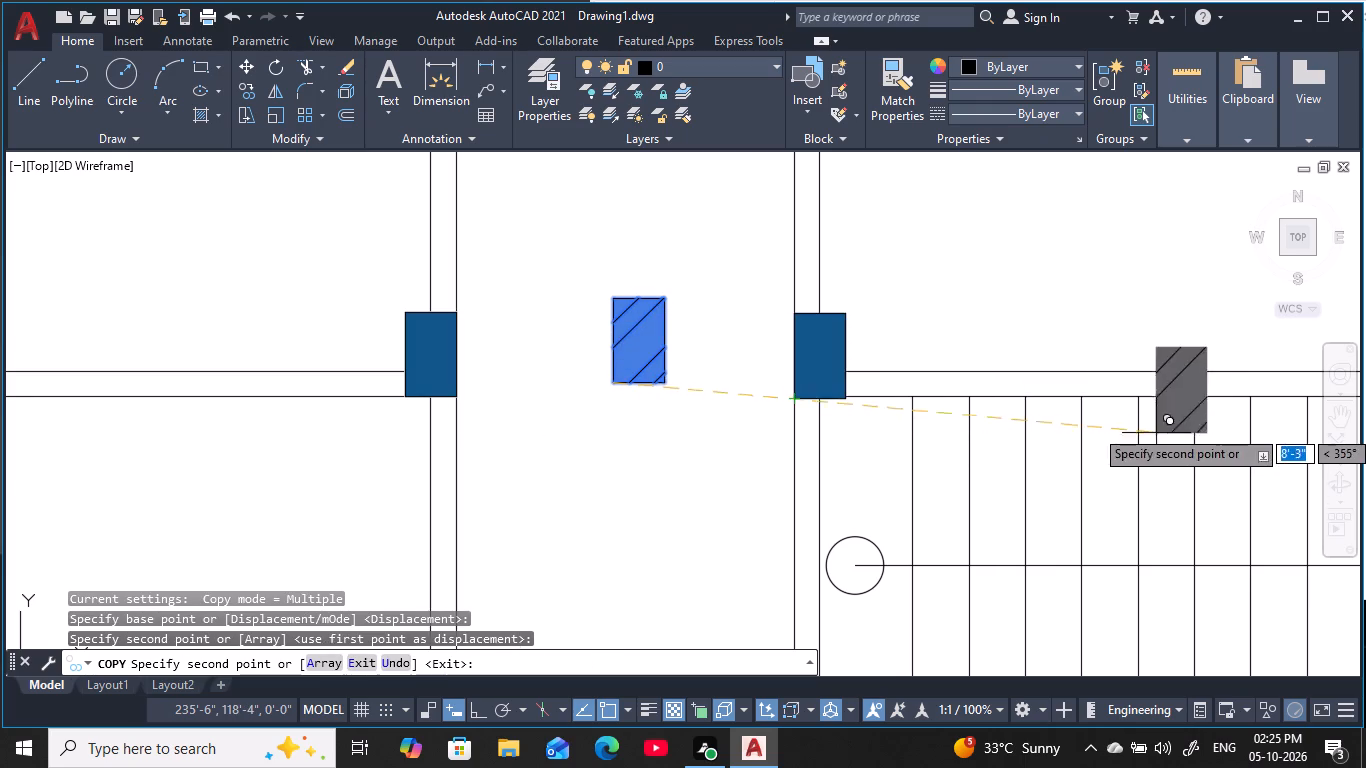
{"action": "scroll", "coordinate": [1193, 408], "scroll_direction": "down", "scroll_amount": 1}
{"action": "middle_click_drag", "start_coordinate": [1139, 399], "coordinate": [820, 414]}
{"action": "scroll", "coordinate": [912, 399], "scroll_direction": "down", "scroll_amount": 1}
{"action": "key", "text": "Escape"}
{"action": "key", "text": "Escape"}
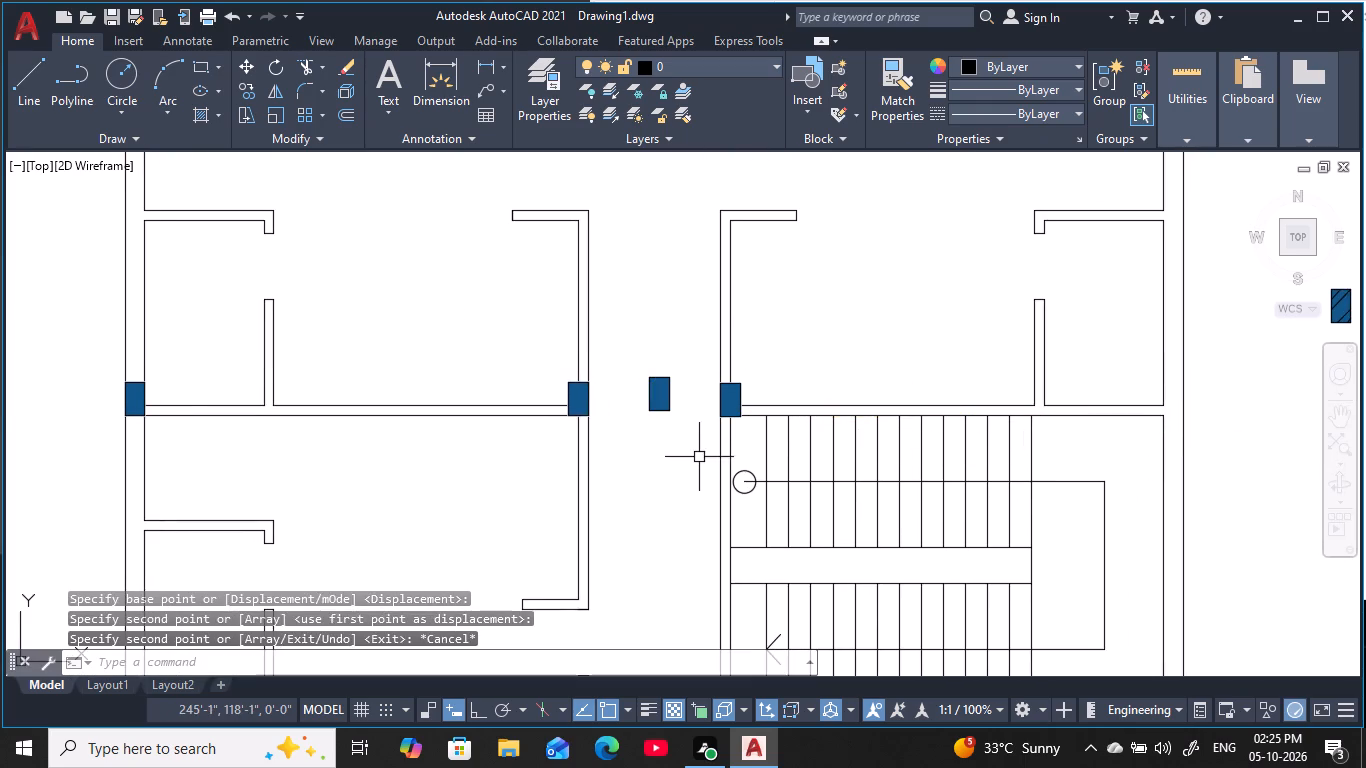
{"action": "key", "text": "Escape"}
{"action": "key", "text": "Escape"}
{"action": "key", "text": "Escape"}
{"action": "key", "text": "Escape"}
{"action": "key", "text": "Escape"}
{"action": "key", "text": "Escape"}
Move the spare corridor column by its lower-right corner onto the right outer wall, flush with its outer face and the crosswall underside.
{"action": "left_click", "coordinate": [619, 358]}
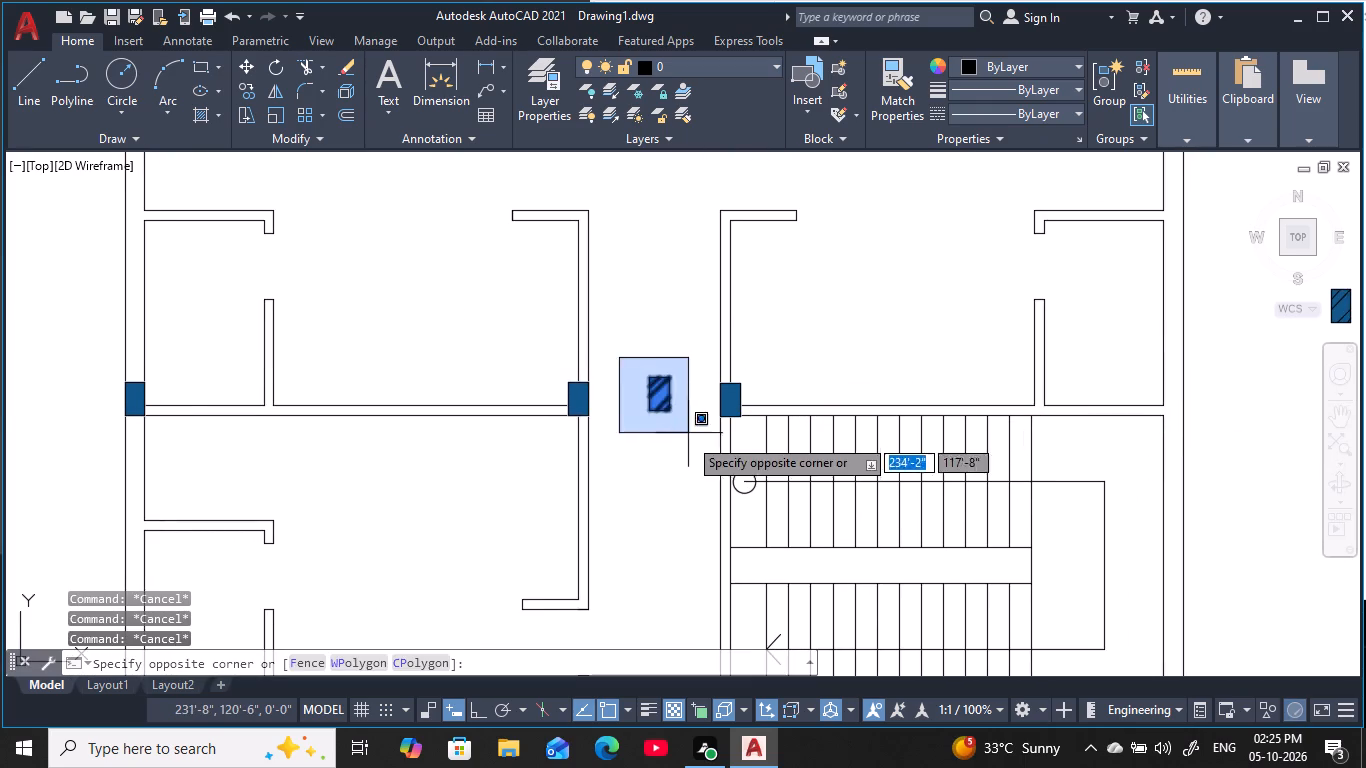
{"action": "left_click", "coordinate": [685, 455]}
{"action": "type", "text": "m"}
{"action": "key", "text": "space"}
{"action": "left_click", "coordinate": [675, 415]}
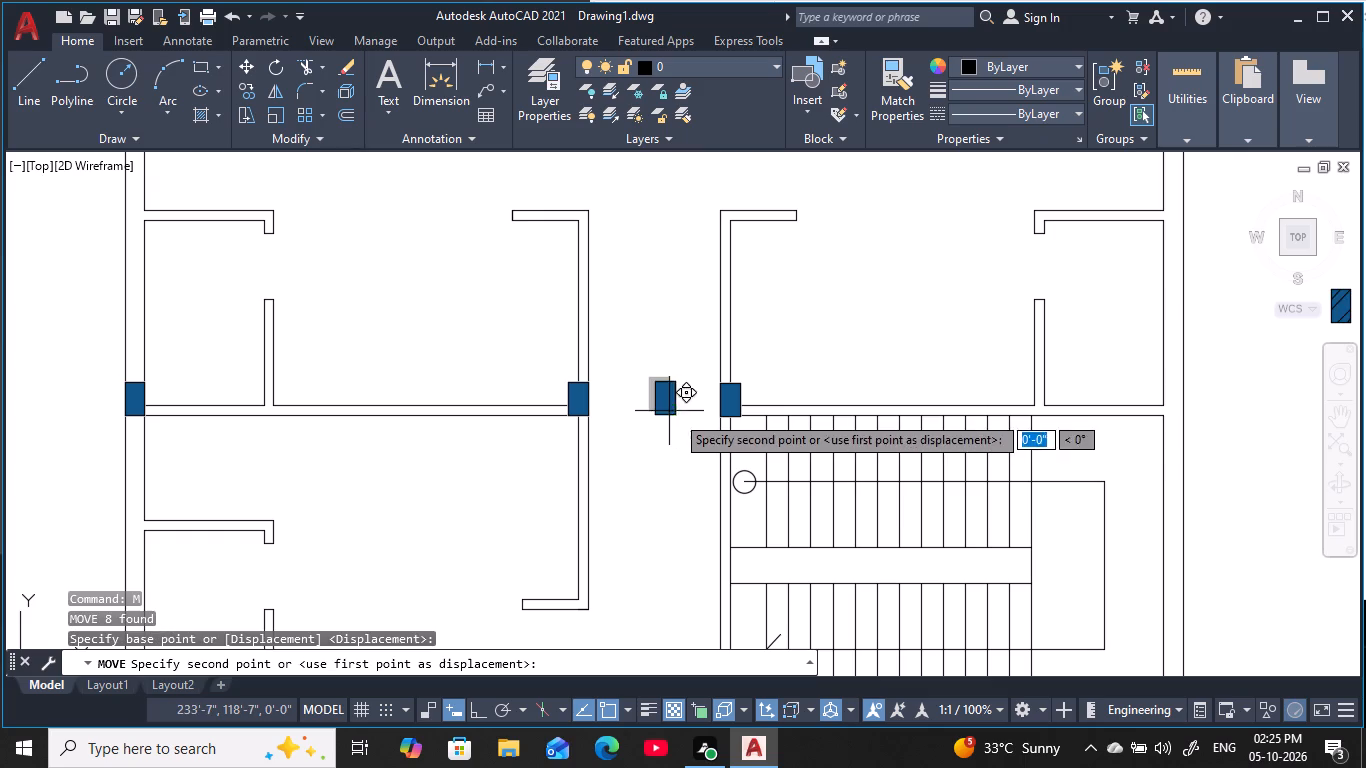
{"action": "middle_click_drag", "start_coordinate": [1251, 414], "coordinate": [1029, 399]}
{"action": "scroll", "coordinate": [962, 396], "scroll_direction": "up", "scroll_amount": 2}
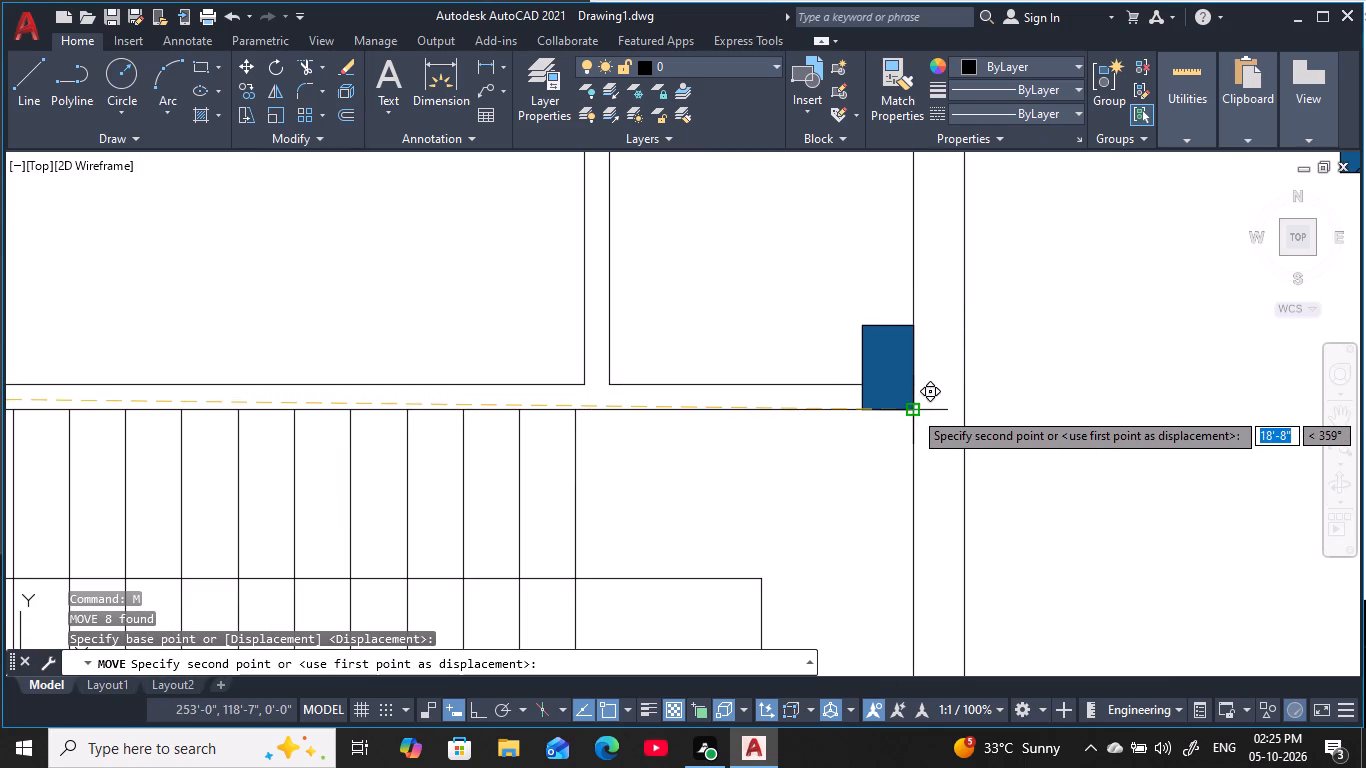
{"action": "left_click", "coordinate": [962, 408]}
{"action": "scroll", "coordinate": [1013, 474], "scroll_direction": "down", "scroll_amount": 2}
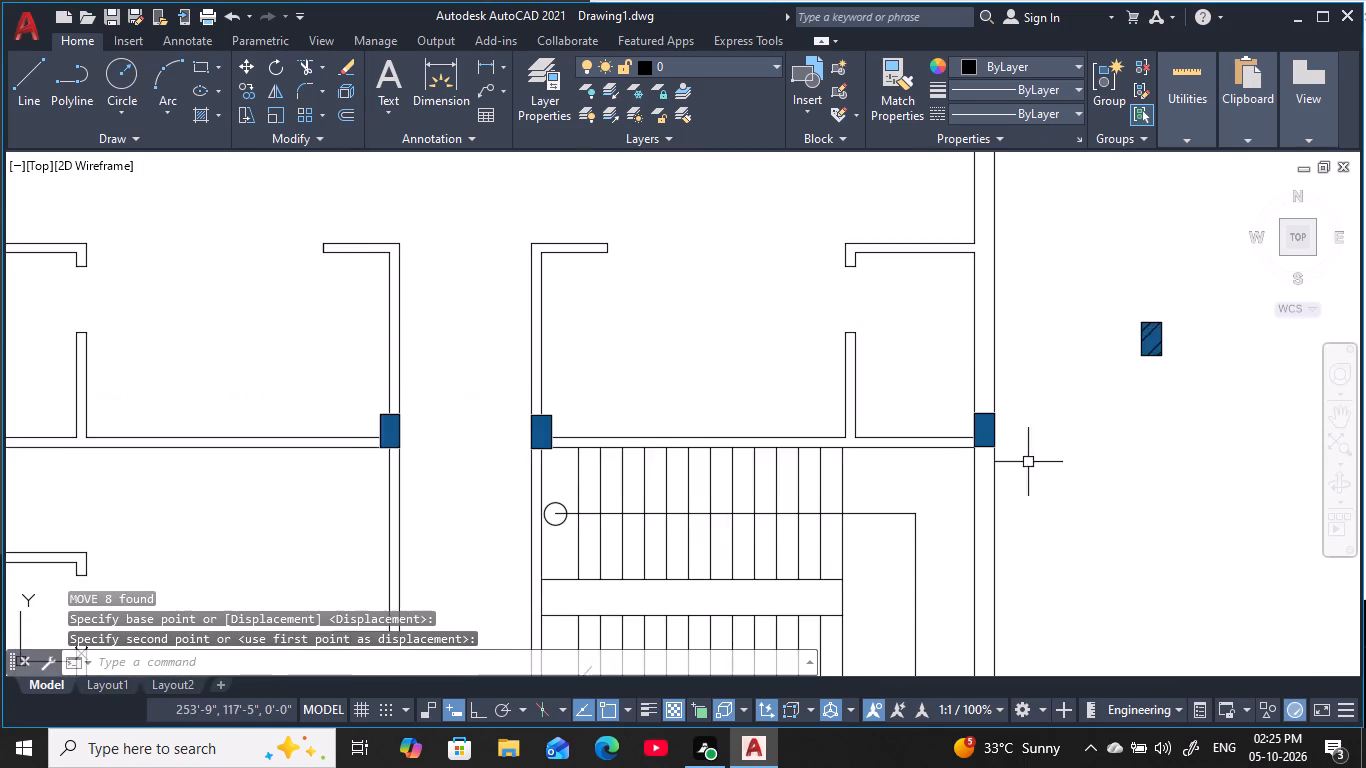
{"action": "middle_click_drag", "start_coordinate": [1030, 461], "coordinate": [1082, 420]}
{"action": "key", "text": "Escape"}
{"action": "key", "text": "Escape"}
{"action": "key", "text": "Escape"}
{"action": "key", "text": "Escape"}
{"action": "key", "text": "Escape"}
{"action": "key", "text": "Escape"}
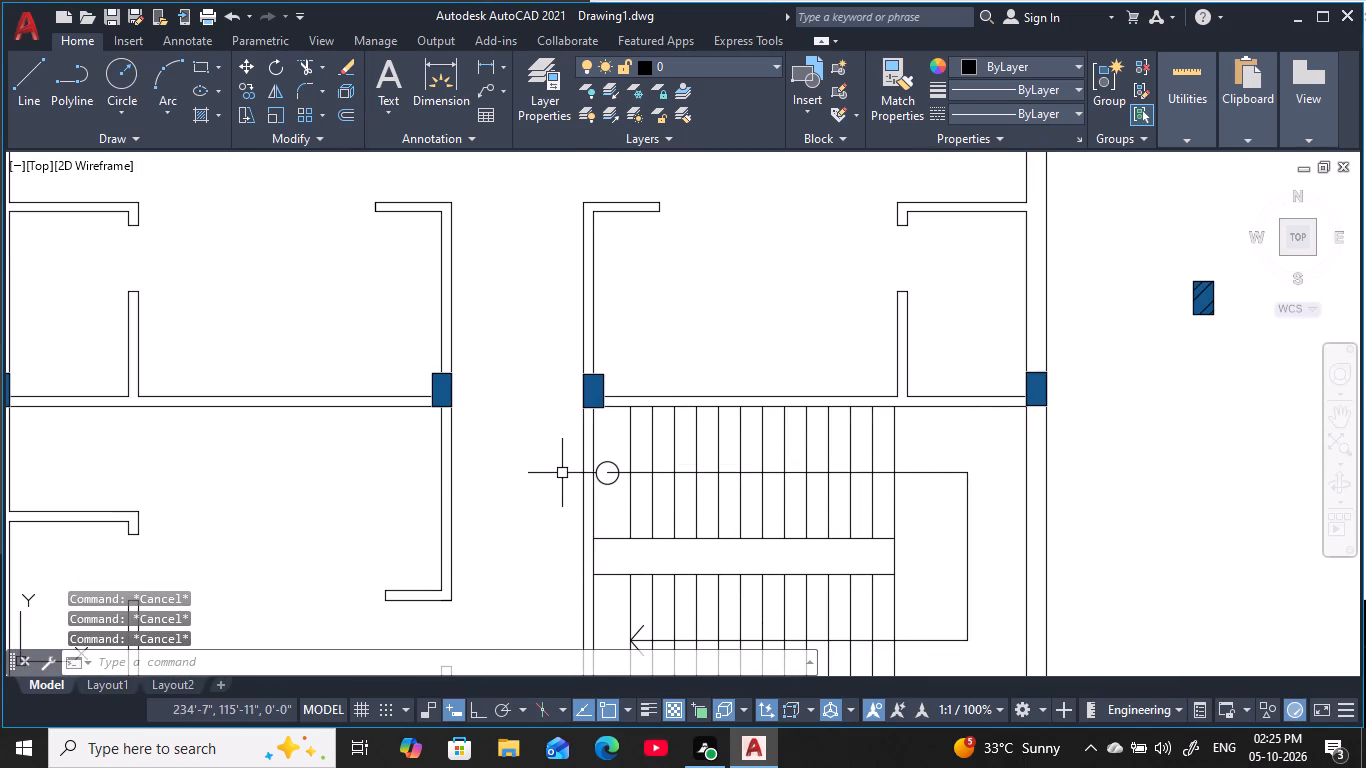
Check the column placement across the whole floor plan.
{"action": "scroll", "coordinate": [563, 473], "scroll_direction": "down", "scroll_amount": 2}
{"action": "middle_click_drag", "start_coordinate": [562, 476], "coordinate": [692, 430]}
{"action": "key", "text": "Escape"}
{"action": "key", "text": "Escape"}
{"action": "key", "text": "Escape"}
{"action": "key", "text": "Escape"}
{"action": "key", "text": "Escape"}
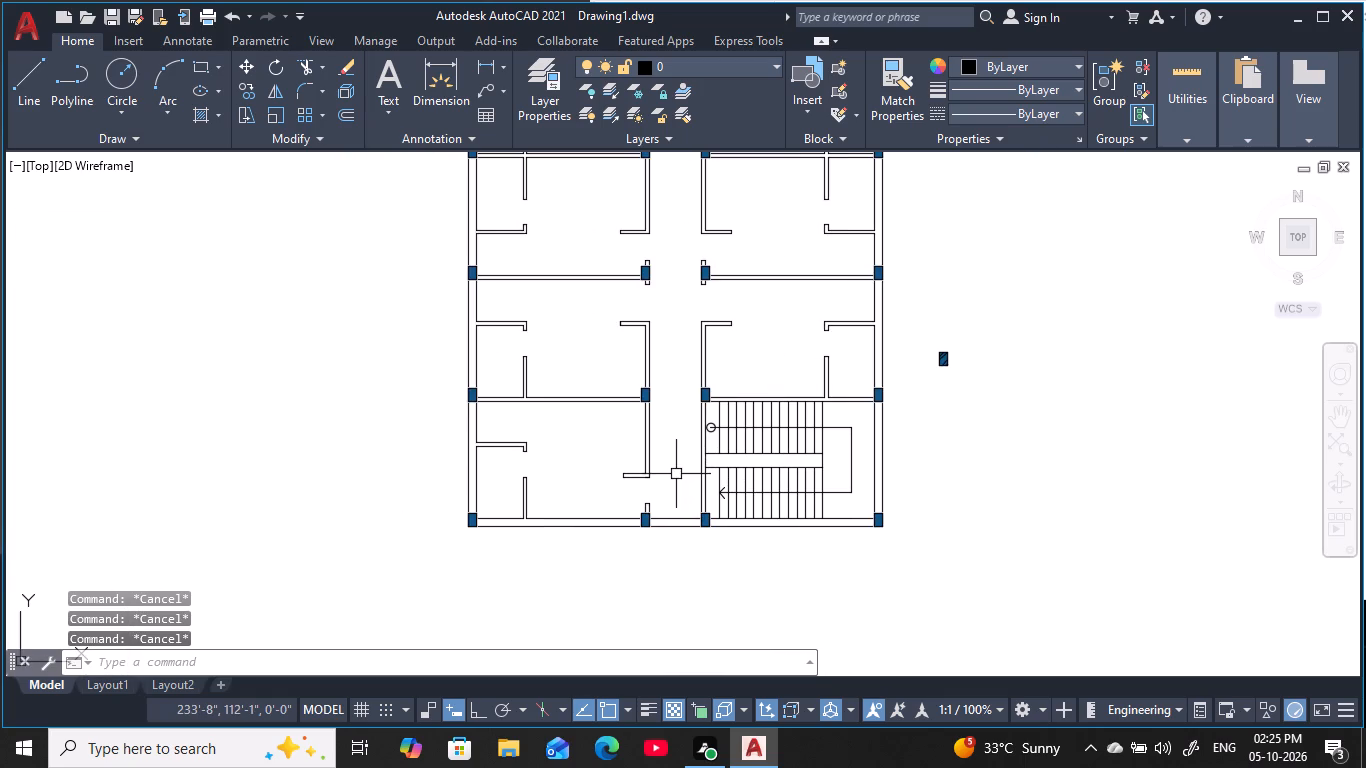
{"action": "key", "text": "Escape"}
{"action": "key", "text": "Escape"}
{"action": "middle_click_drag", "start_coordinate": [678, 470], "coordinate": [693, 501]}
{"action": "key", "text": "Escape"}
{"action": "key", "text": "Escape"}
{"action": "key", "text": "Escape"}
{"action": "key", "text": "Escape"}
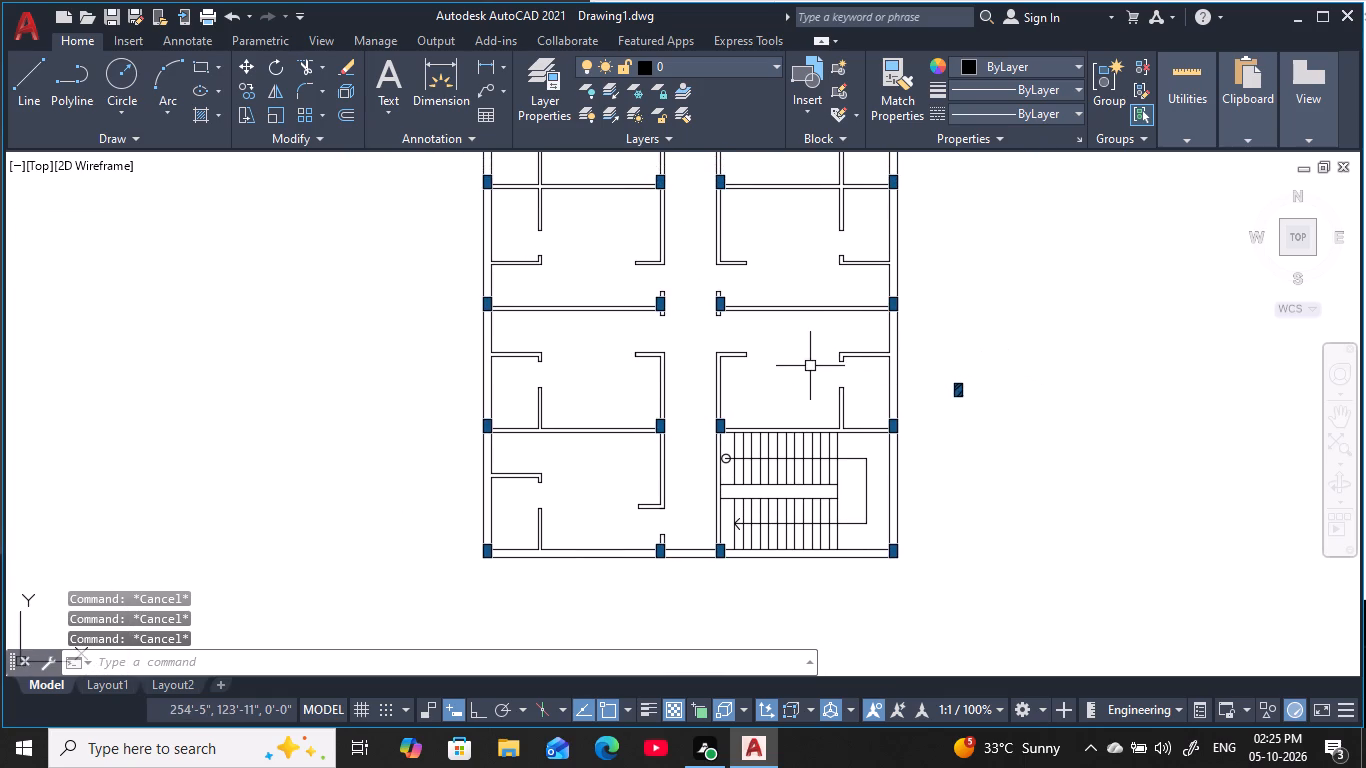
{"action": "middle_click_drag", "start_coordinate": [814, 374], "coordinate": [914, 507]}
{"action": "scroll", "coordinate": [908, 490], "scroll_direction": "down", "scroll_amount": 1}
{"action": "middle_click_drag", "start_coordinate": [908, 490], "coordinate": [859, 467]}
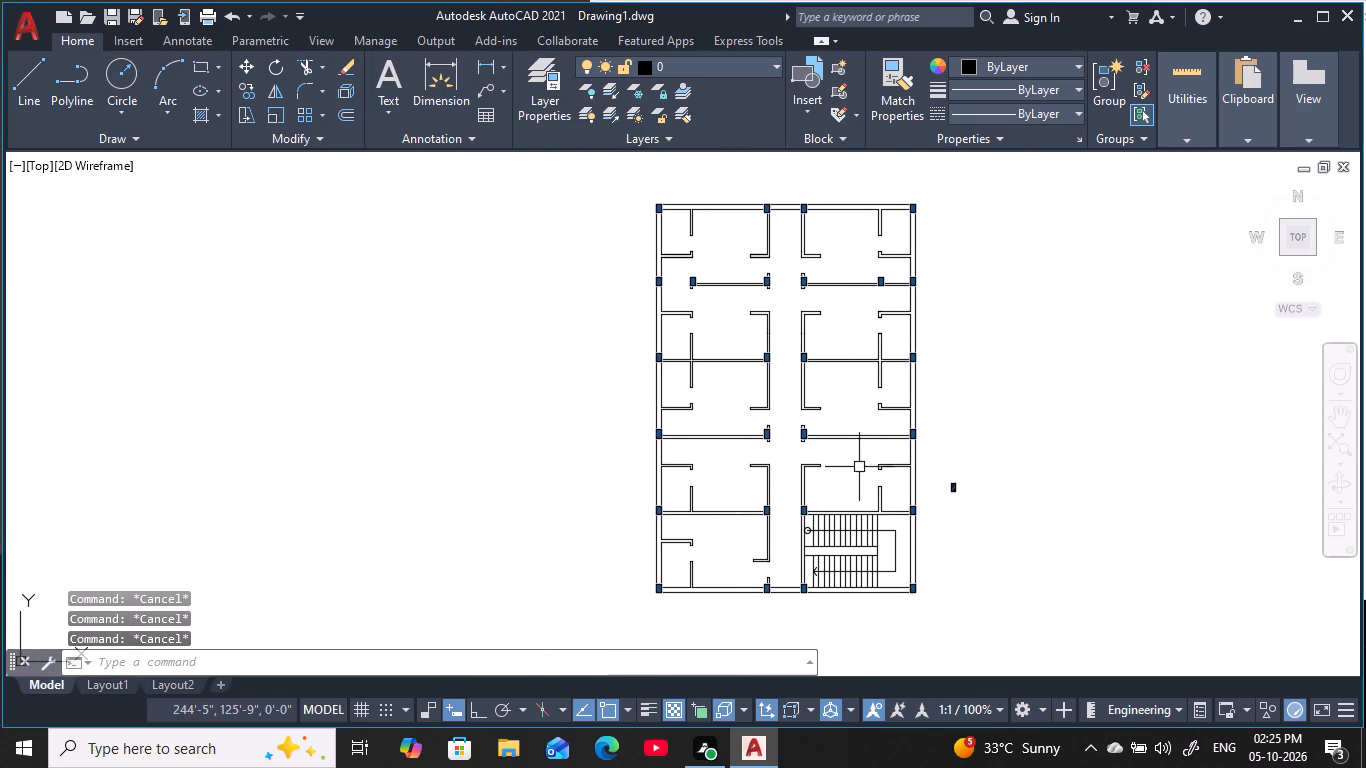
{"action": "key", "text": "Escape"}
{"action": "key", "text": "Escape"}
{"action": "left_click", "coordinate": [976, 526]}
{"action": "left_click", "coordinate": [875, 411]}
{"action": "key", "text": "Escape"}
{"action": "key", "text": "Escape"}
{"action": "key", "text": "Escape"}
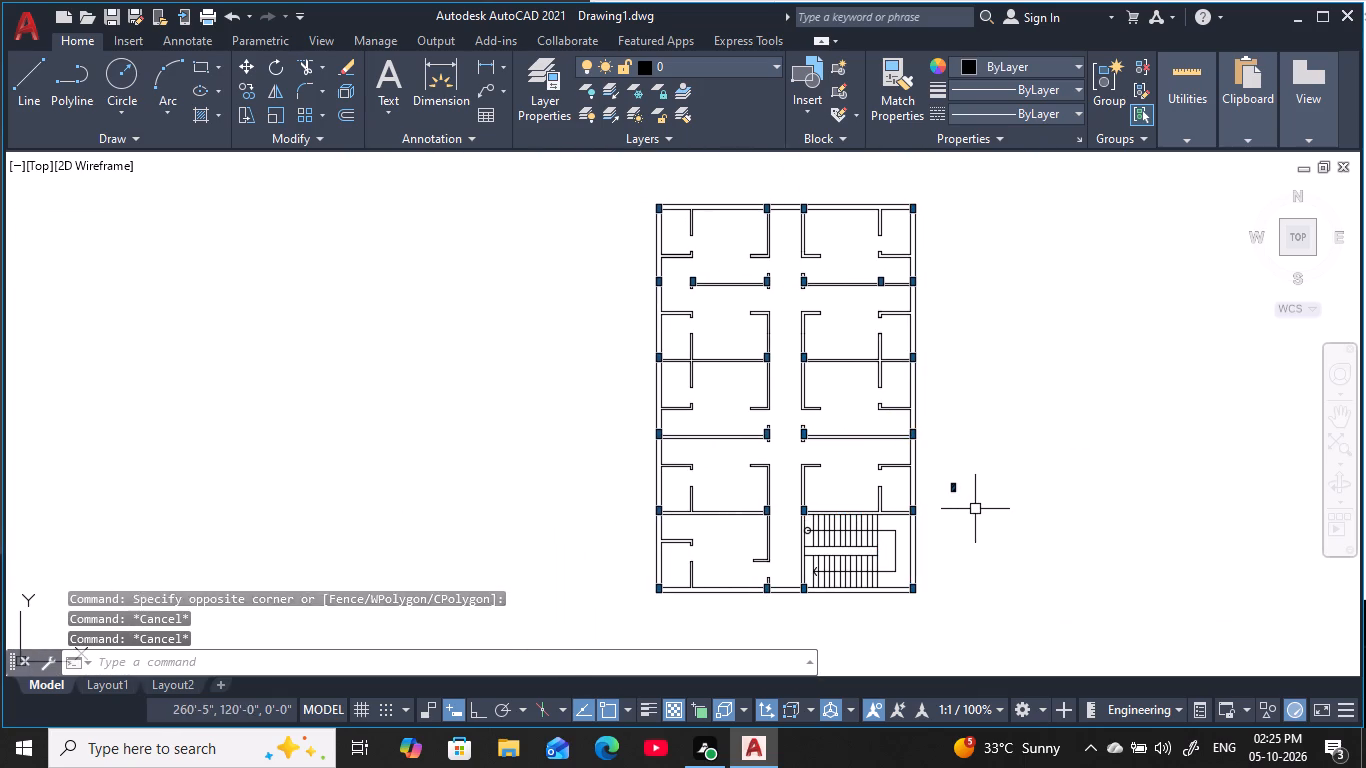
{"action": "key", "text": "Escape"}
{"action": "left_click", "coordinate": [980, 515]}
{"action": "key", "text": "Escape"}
Delete the leftover source column standing outside the plan's right outer wall.
{"action": "left_click", "coordinate": [946, 464]}
{"action": "left_click", "coordinate": [982, 530]}
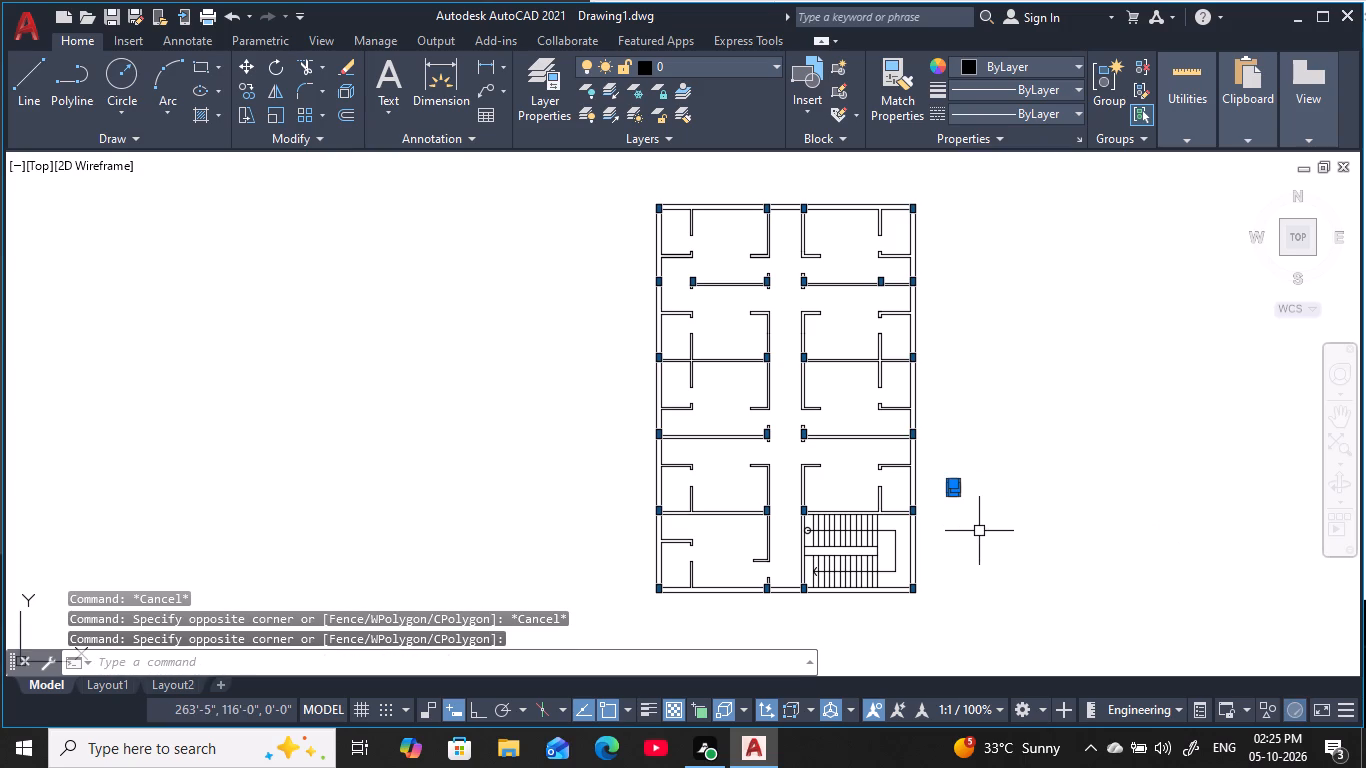
{"action": "key", "text": "Delete"}
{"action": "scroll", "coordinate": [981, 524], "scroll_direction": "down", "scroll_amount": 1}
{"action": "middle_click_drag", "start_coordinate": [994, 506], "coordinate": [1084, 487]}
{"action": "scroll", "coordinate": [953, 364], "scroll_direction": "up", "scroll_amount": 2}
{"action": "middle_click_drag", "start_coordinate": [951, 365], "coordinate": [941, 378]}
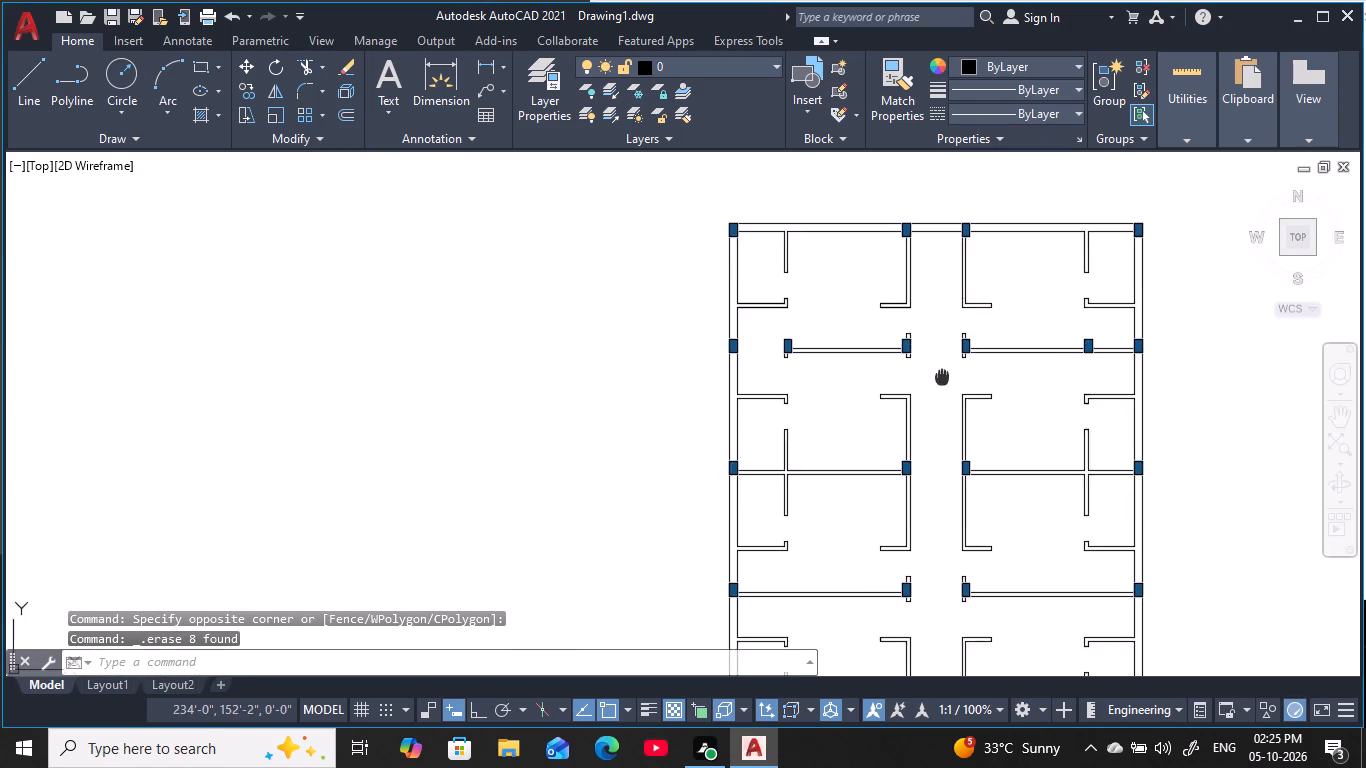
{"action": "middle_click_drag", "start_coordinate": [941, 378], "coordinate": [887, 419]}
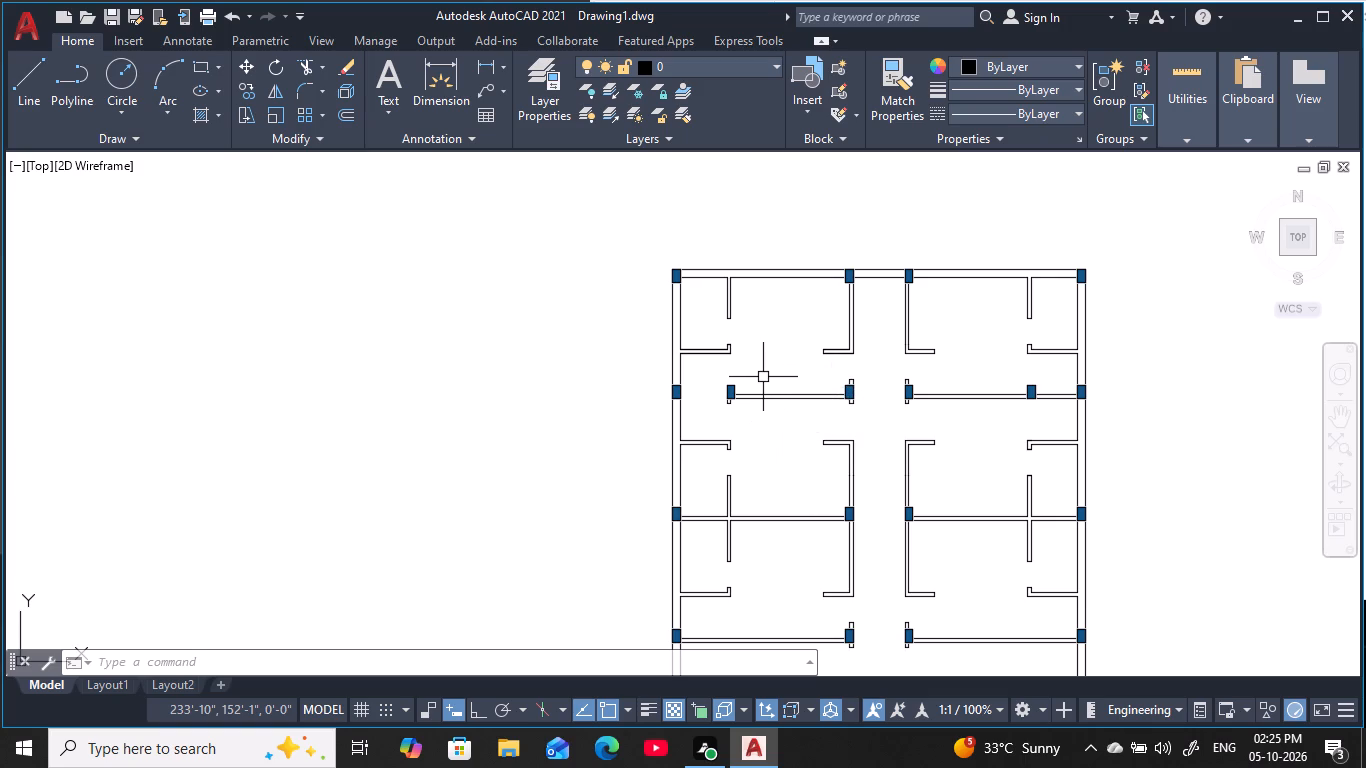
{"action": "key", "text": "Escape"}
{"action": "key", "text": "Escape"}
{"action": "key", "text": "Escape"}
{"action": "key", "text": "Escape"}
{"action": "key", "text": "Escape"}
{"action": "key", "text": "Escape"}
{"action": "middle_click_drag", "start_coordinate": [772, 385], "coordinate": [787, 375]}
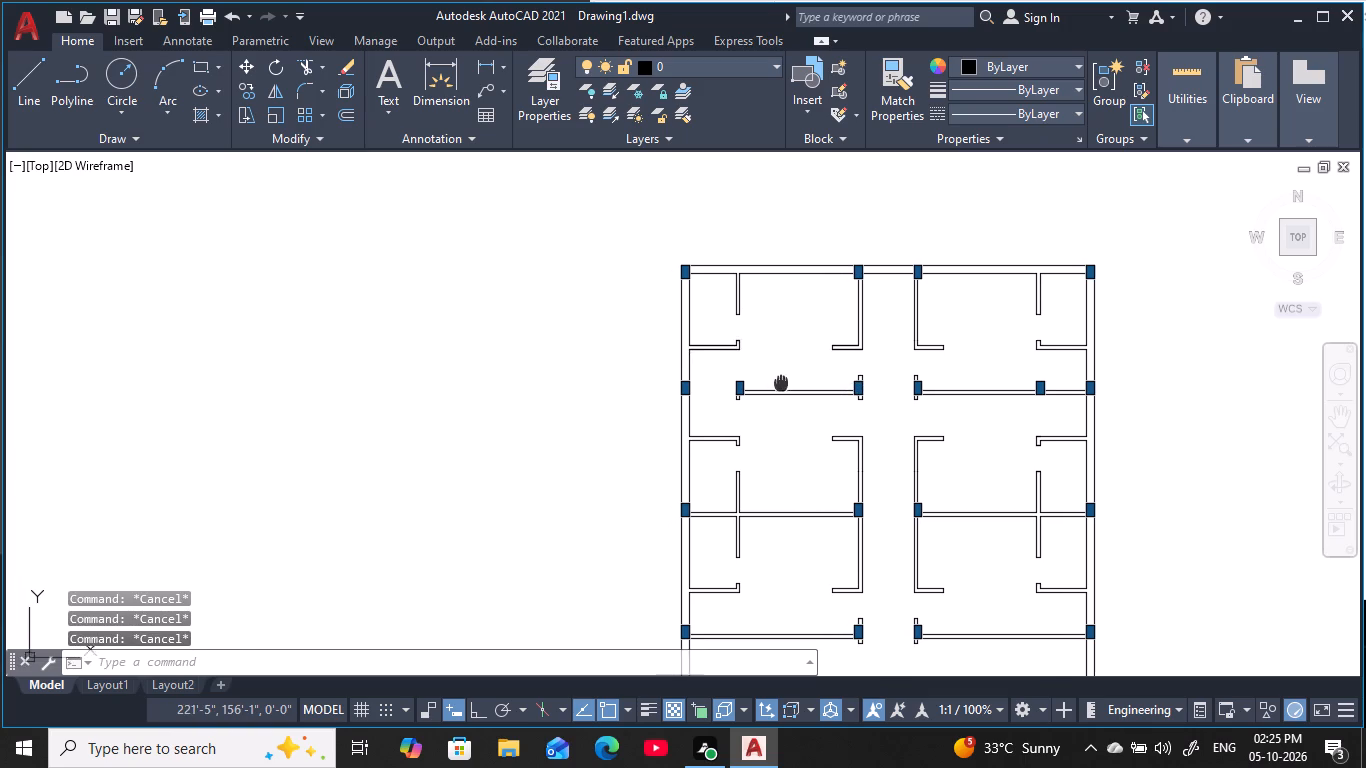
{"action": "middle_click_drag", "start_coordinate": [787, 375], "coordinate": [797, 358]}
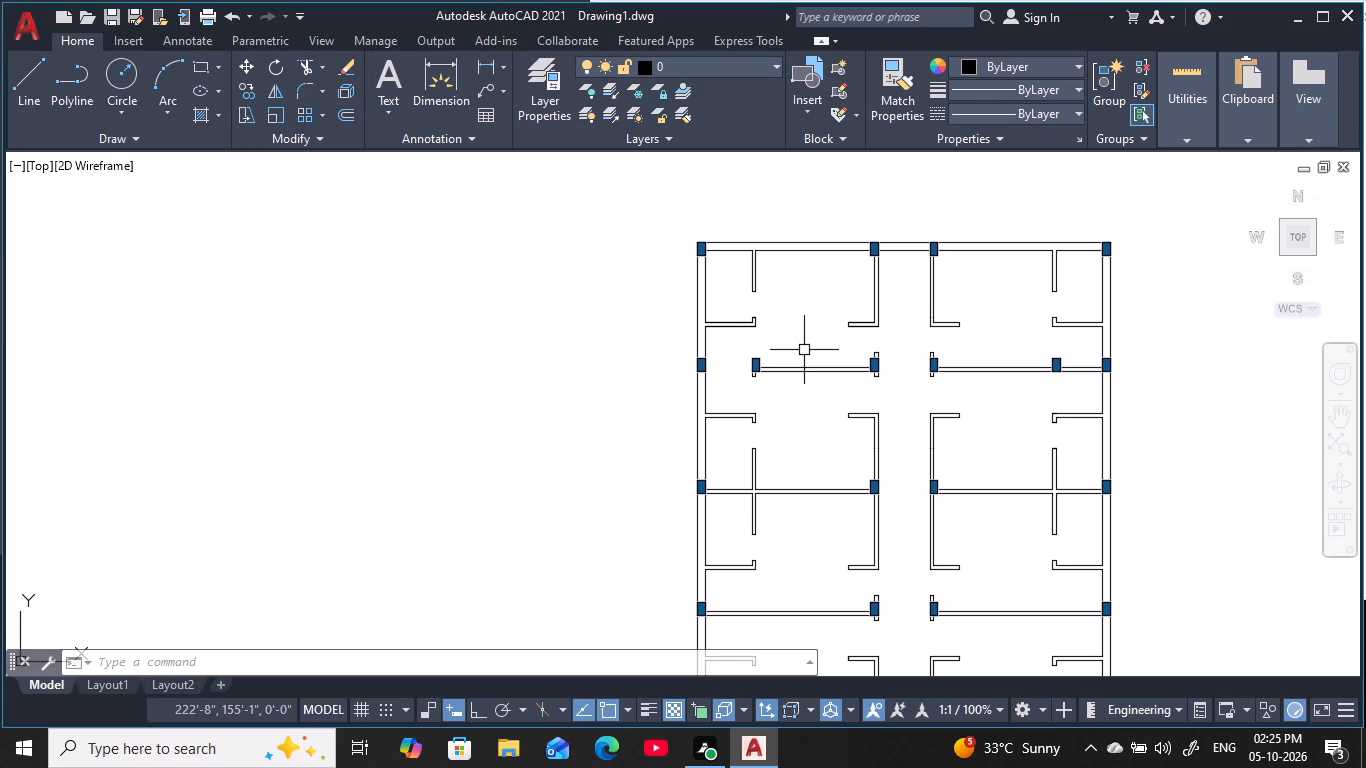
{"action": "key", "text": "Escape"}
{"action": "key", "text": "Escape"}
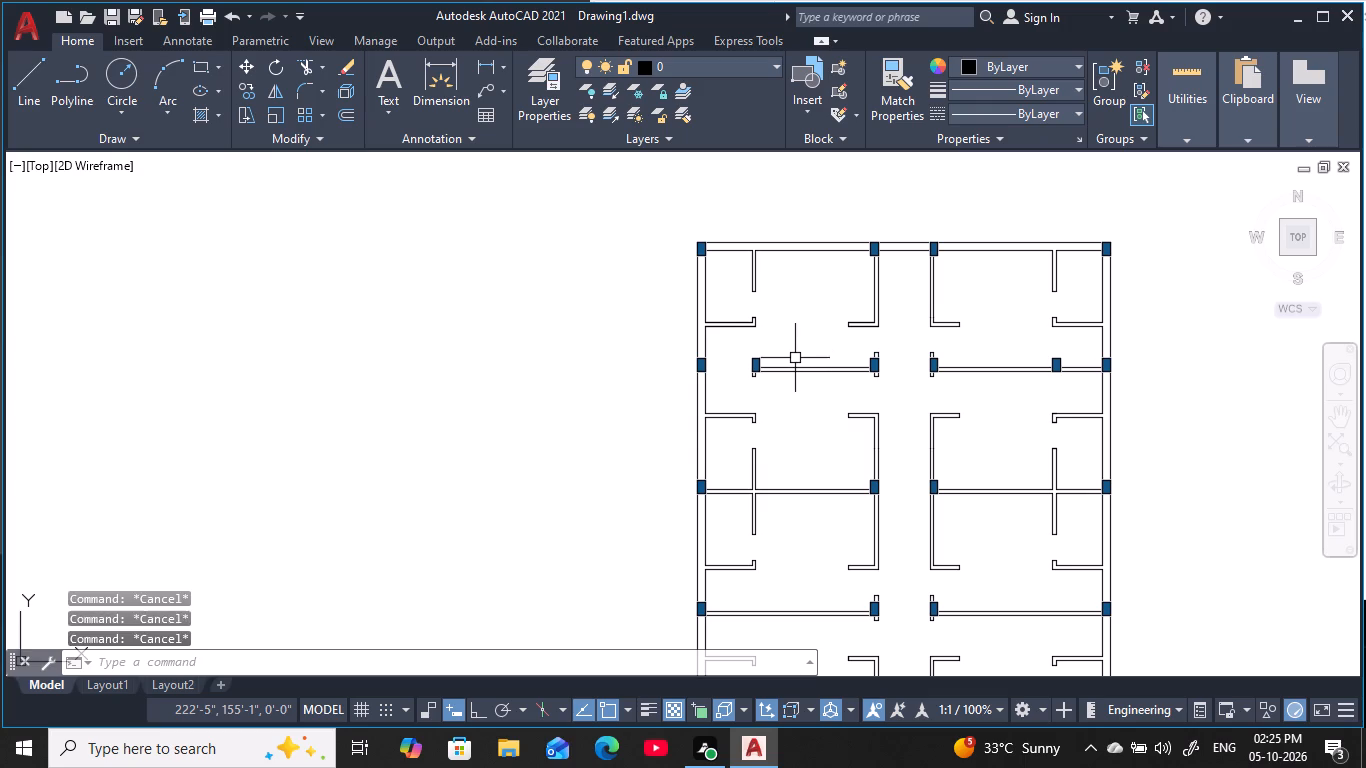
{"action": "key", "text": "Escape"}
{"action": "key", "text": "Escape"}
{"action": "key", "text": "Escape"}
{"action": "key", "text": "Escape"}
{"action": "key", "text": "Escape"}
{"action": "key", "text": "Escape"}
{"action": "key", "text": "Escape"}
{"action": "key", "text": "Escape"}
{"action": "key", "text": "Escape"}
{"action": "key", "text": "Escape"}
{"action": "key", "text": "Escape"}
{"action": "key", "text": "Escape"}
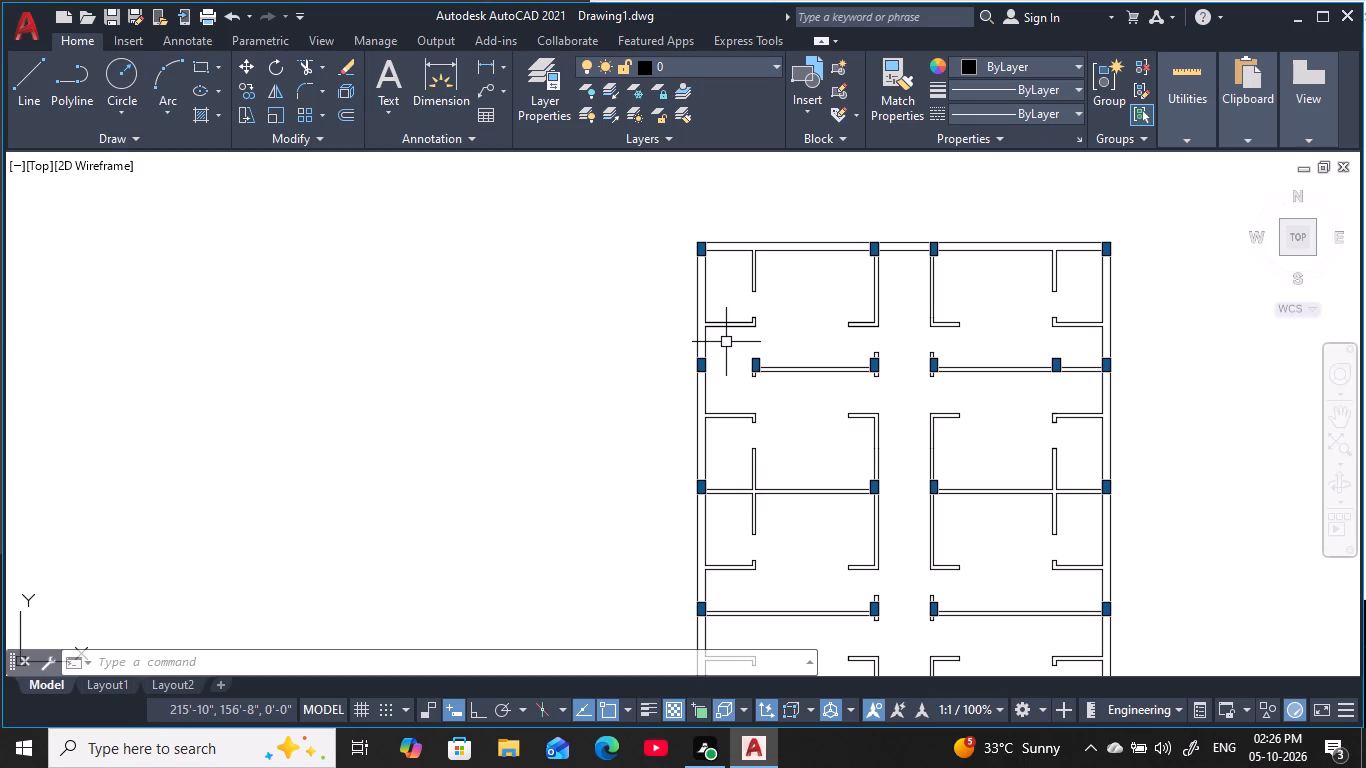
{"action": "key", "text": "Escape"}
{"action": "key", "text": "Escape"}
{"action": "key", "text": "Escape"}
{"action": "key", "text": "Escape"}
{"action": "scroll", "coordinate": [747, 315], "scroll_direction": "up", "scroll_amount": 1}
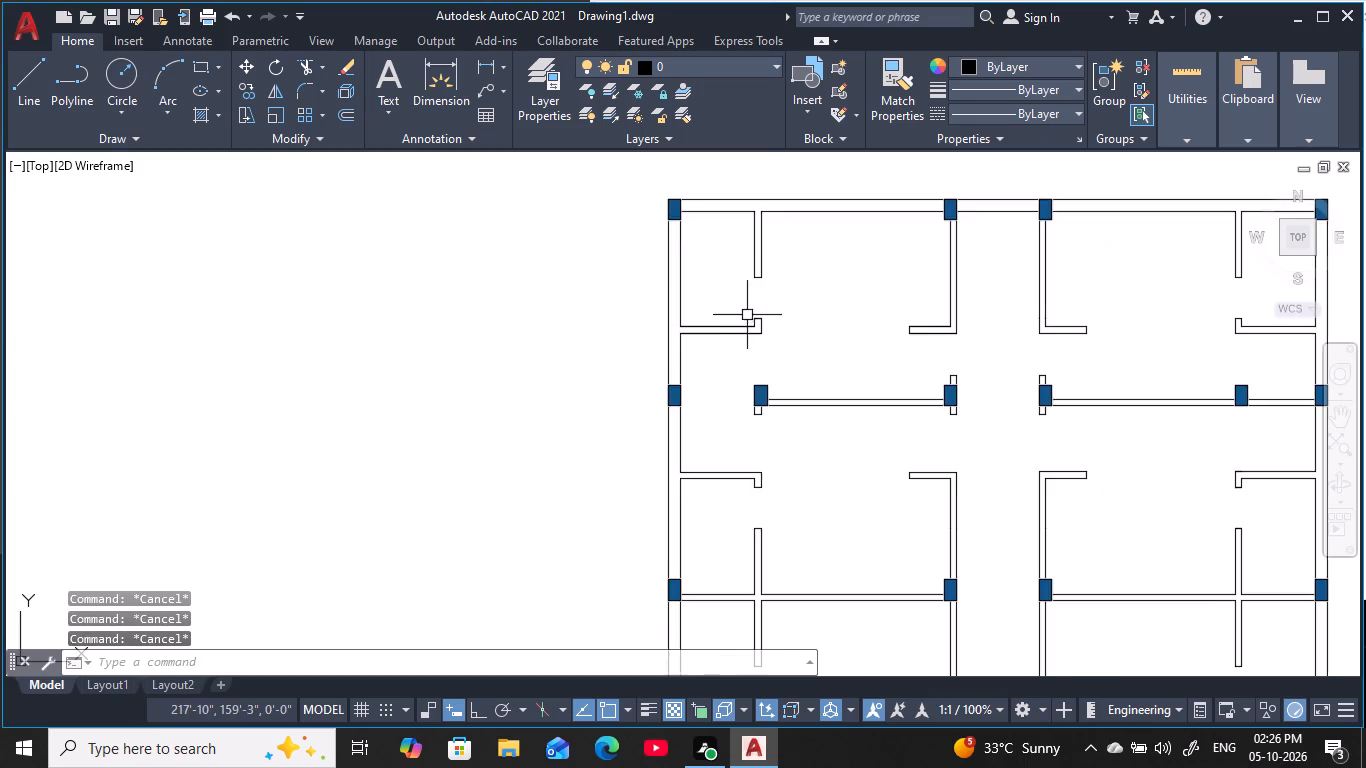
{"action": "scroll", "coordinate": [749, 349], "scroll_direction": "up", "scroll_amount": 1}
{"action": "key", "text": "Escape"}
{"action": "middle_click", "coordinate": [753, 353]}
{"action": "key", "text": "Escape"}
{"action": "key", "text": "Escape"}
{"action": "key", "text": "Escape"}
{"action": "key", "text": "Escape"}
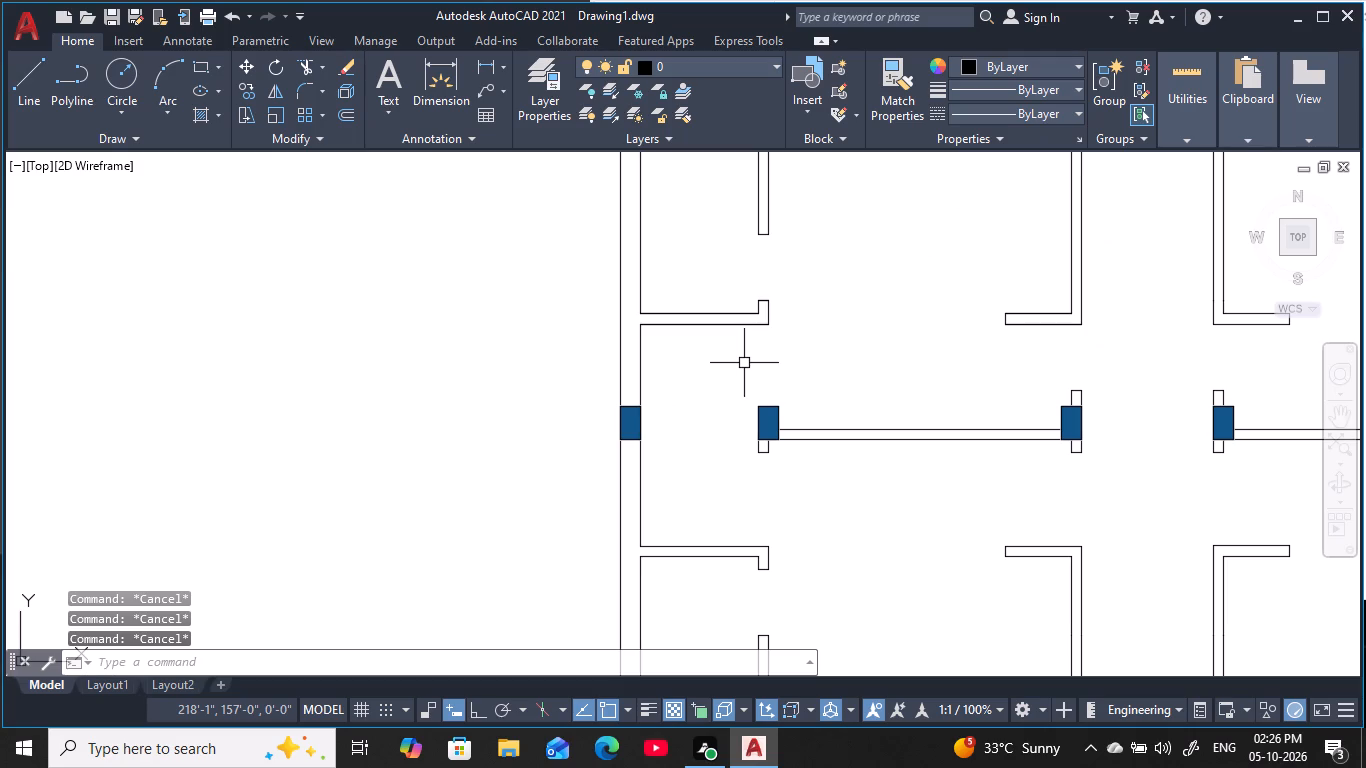
Load the HIDDEN linetype from acadiso.lin and make it the current linetype.
{"action": "left_click", "coordinate": [1059, 117]}
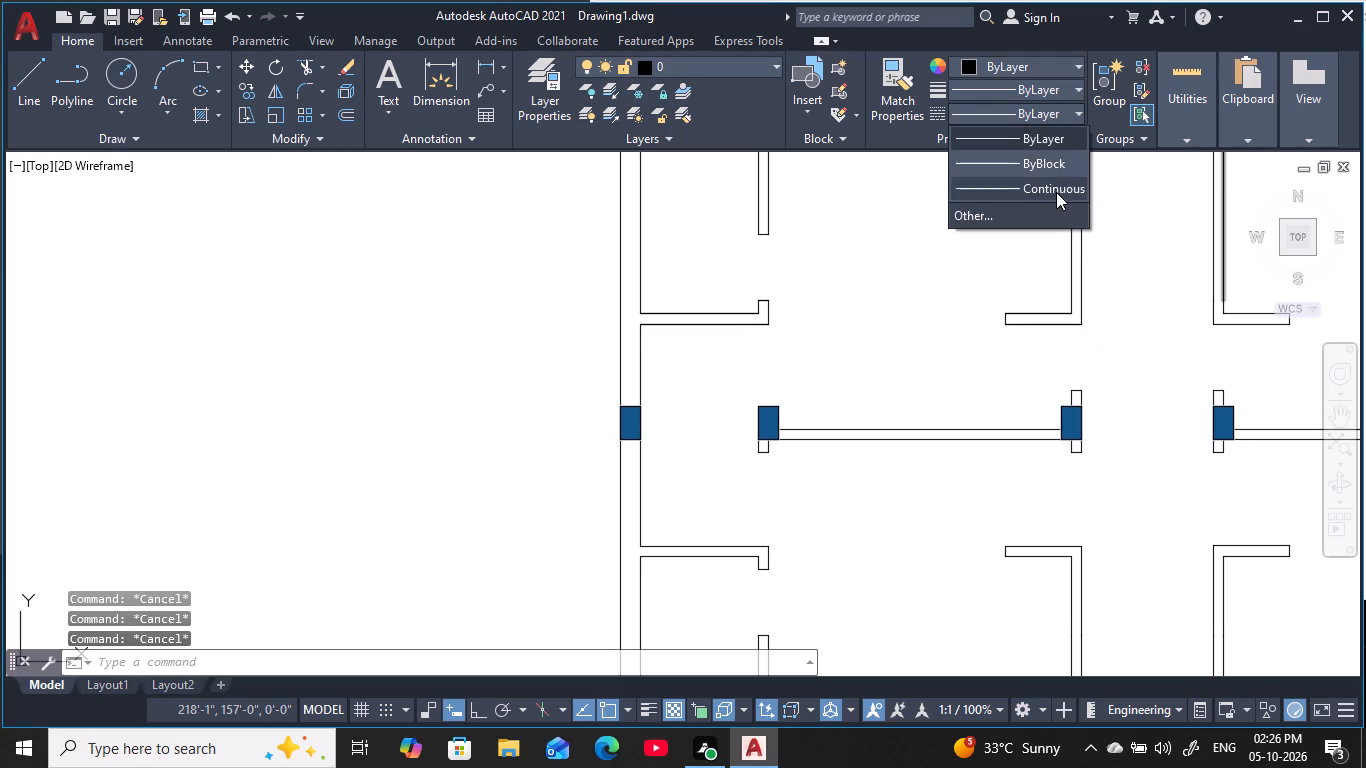
{"action": "left_click", "coordinate": [1022, 208]}
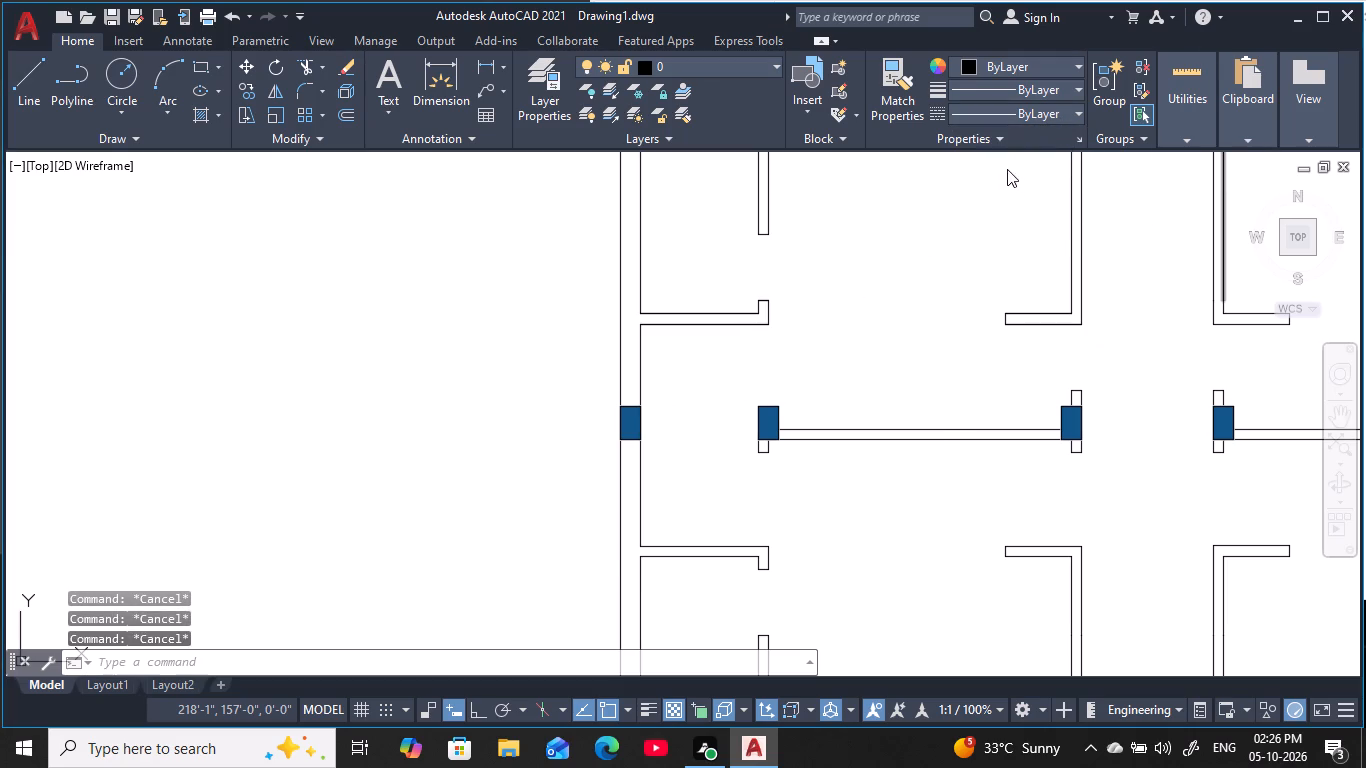
{"action": "left_click", "coordinate": [829, 203]}
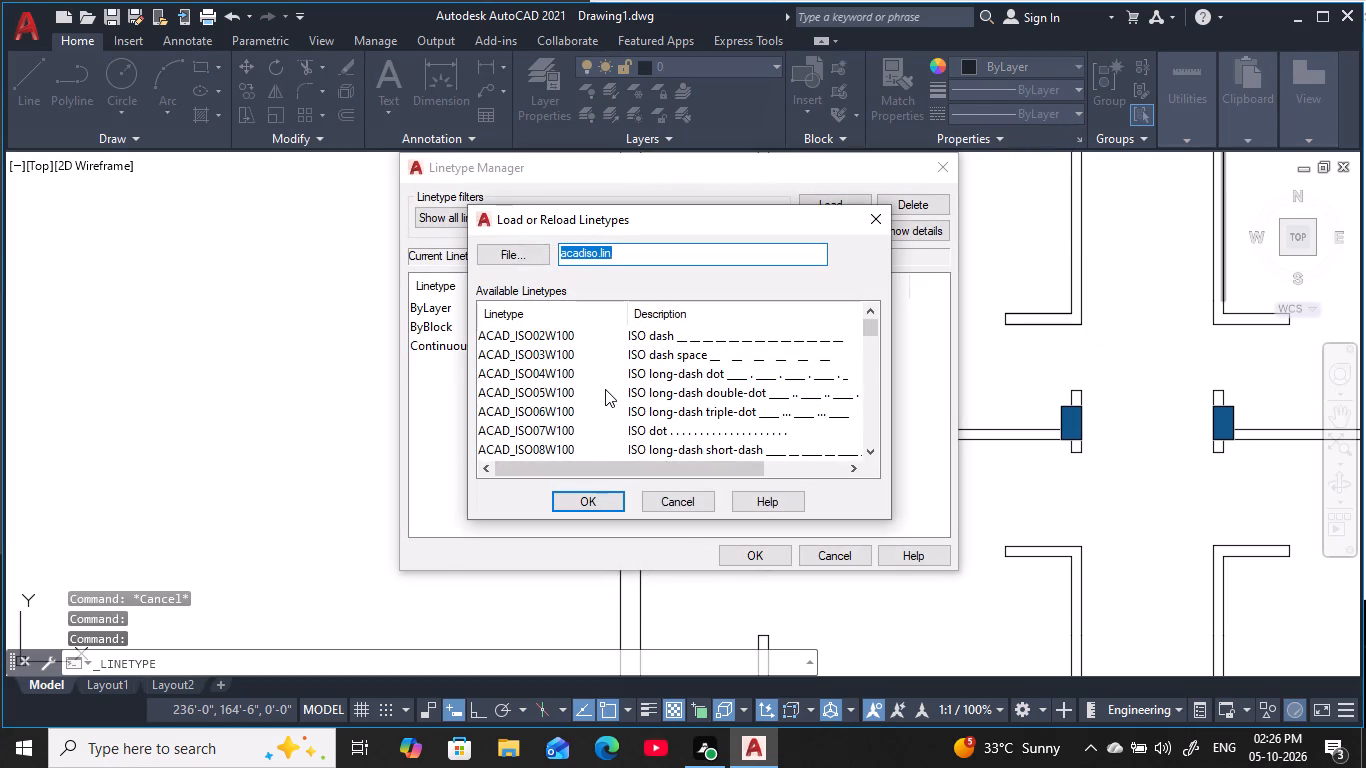
{"action": "scroll", "coordinate": [605, 389], "scroll_direction": "down", "scroll_amount": 9}
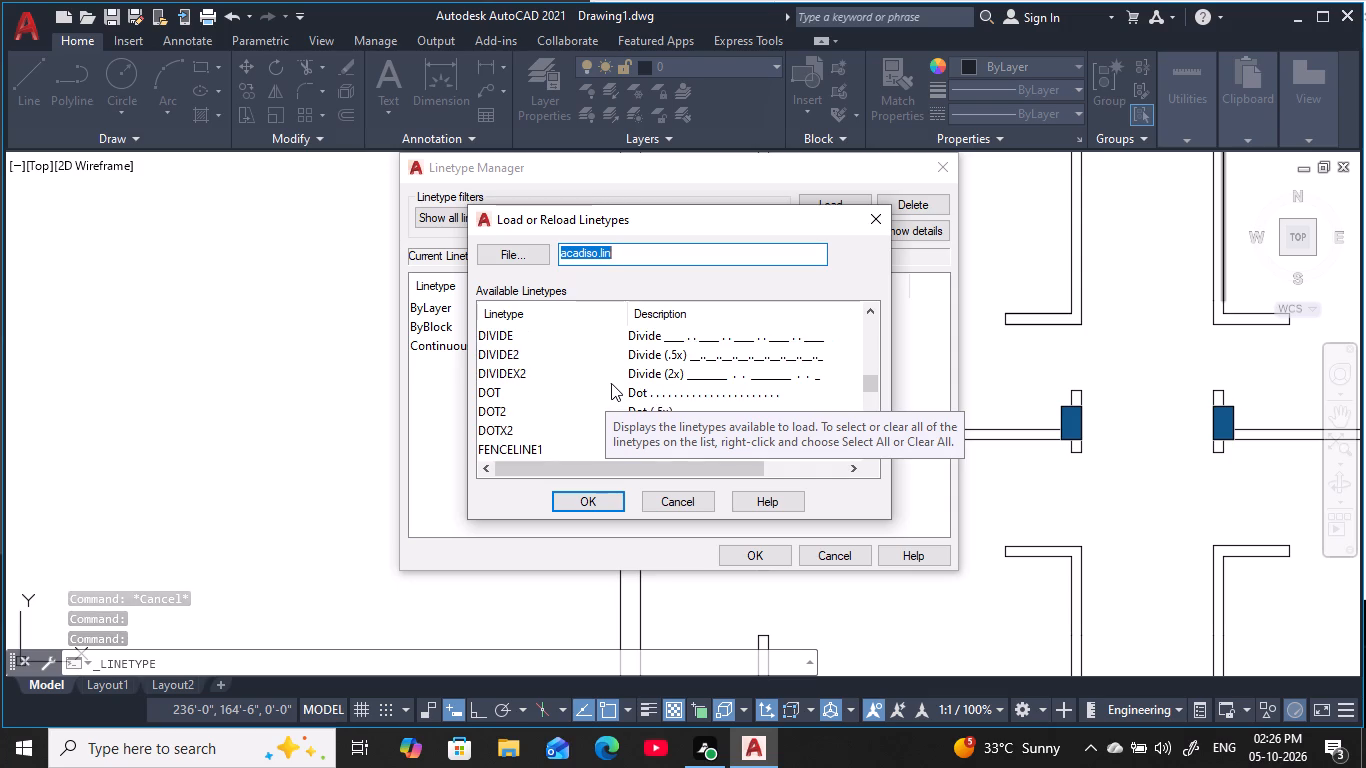
{"action": "scroll", "coordinate": [611, 383], "scroll_direction": "down", "scroll_amount": 3}
{"action": "left_click", "coordinate": [650, 335]}
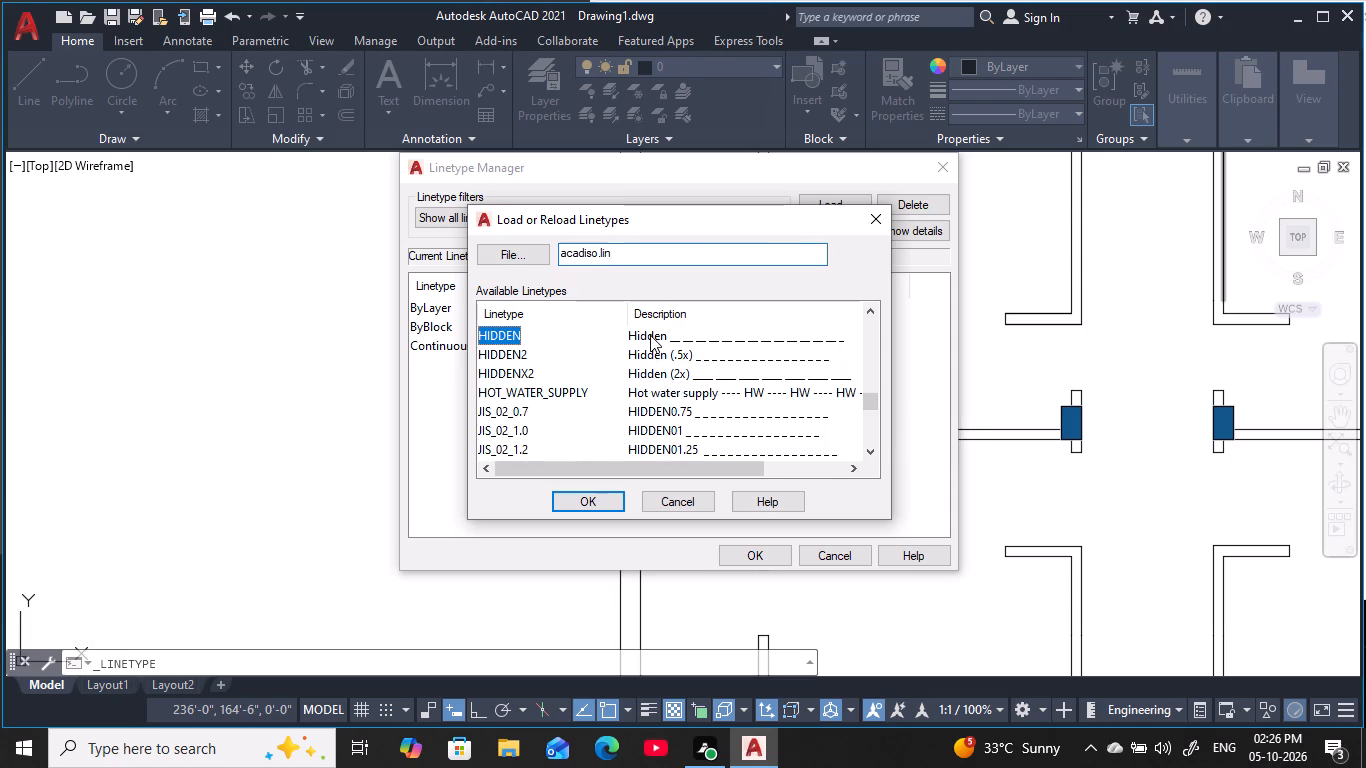
{"action": "left_click", "coordinate": [601, 504]}
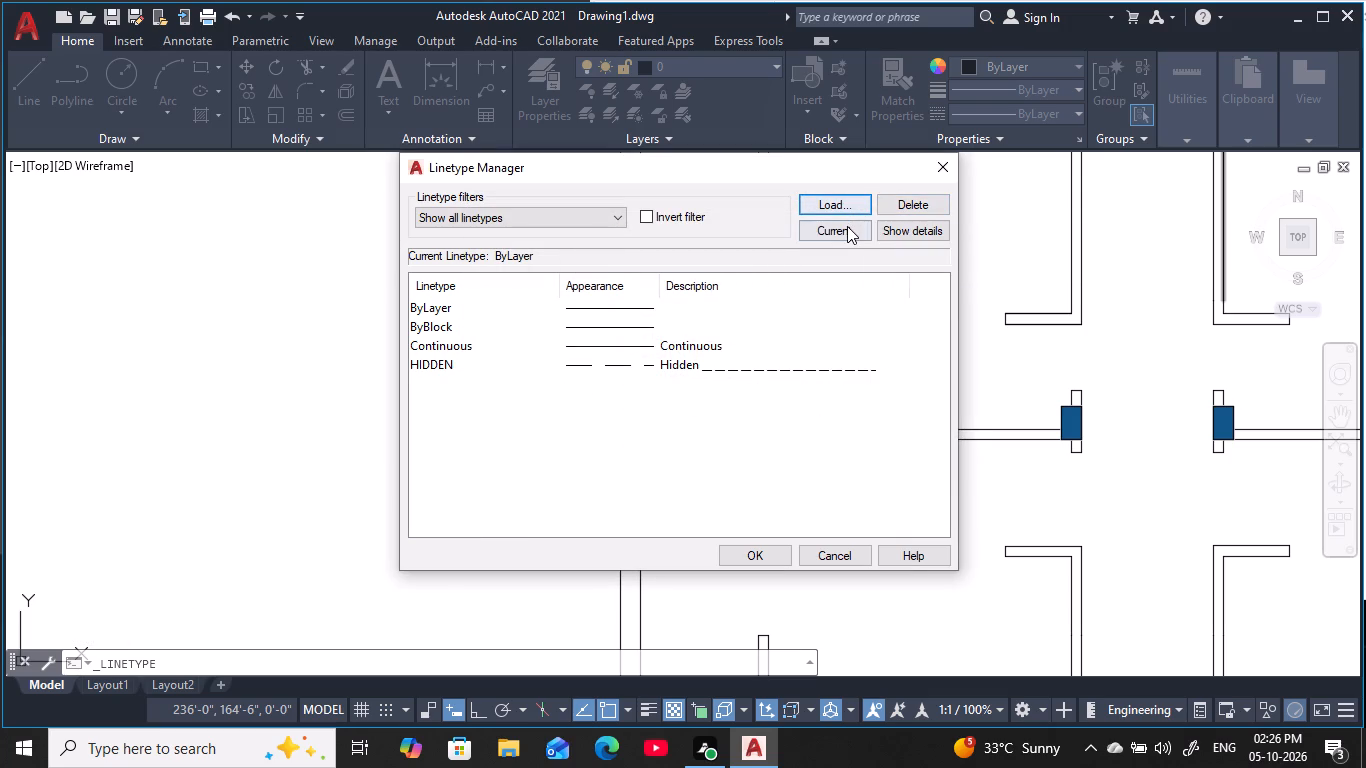
{"action": "left_click", "coordinate": [730, 363]}
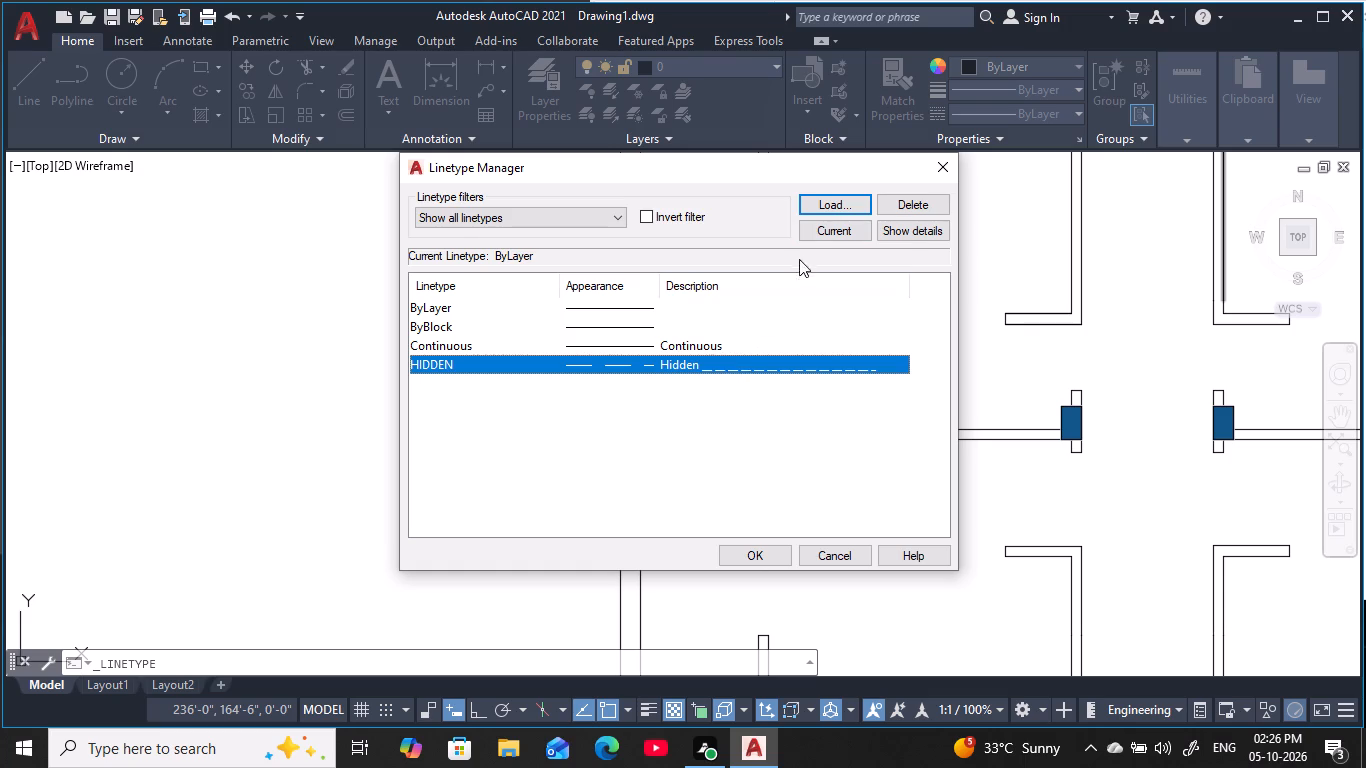
{"action": "left_click", "coordinate": [818, 233]}
{"action": "left_click", "coordinate": [787, 555]}
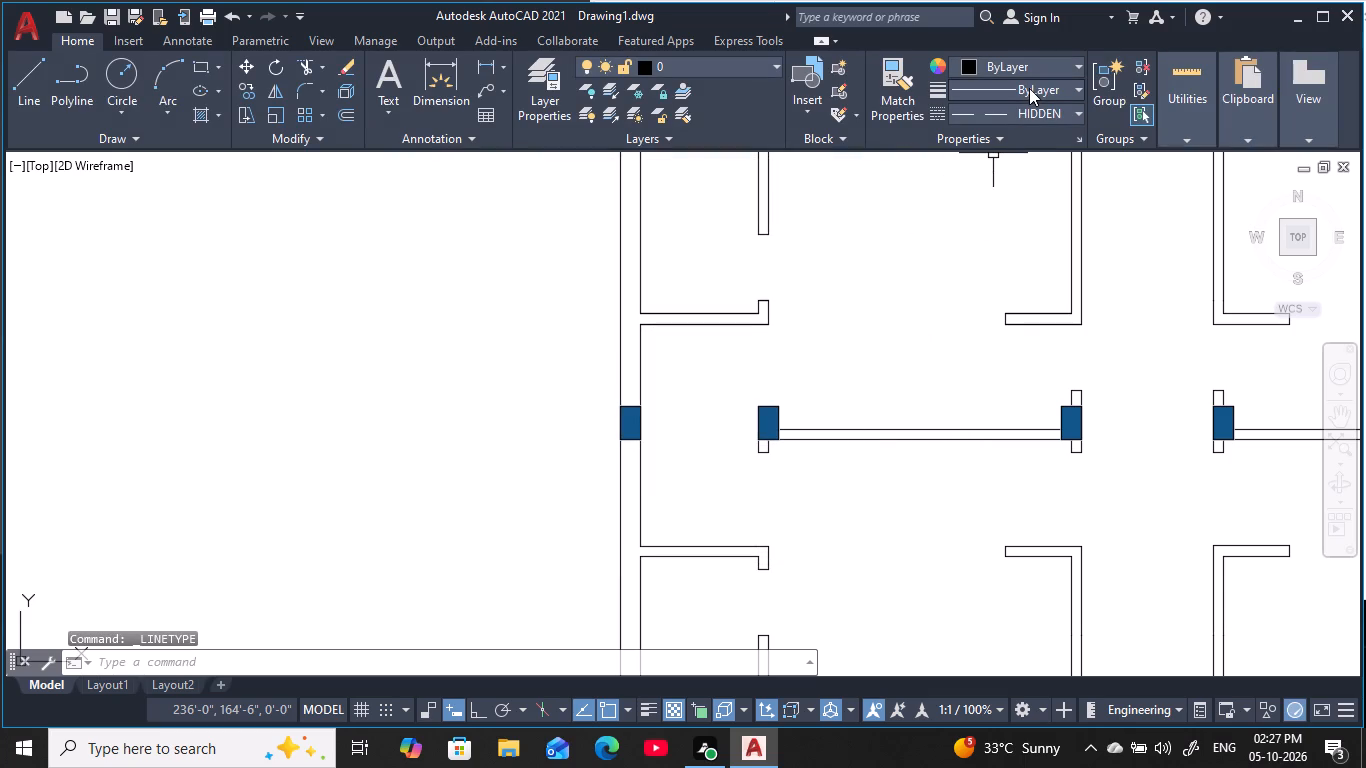
Set the current object colour to the dark blue 16,86,137, matching the column fill.
{"action": "left_click", "coordinate": [1023, 67]}
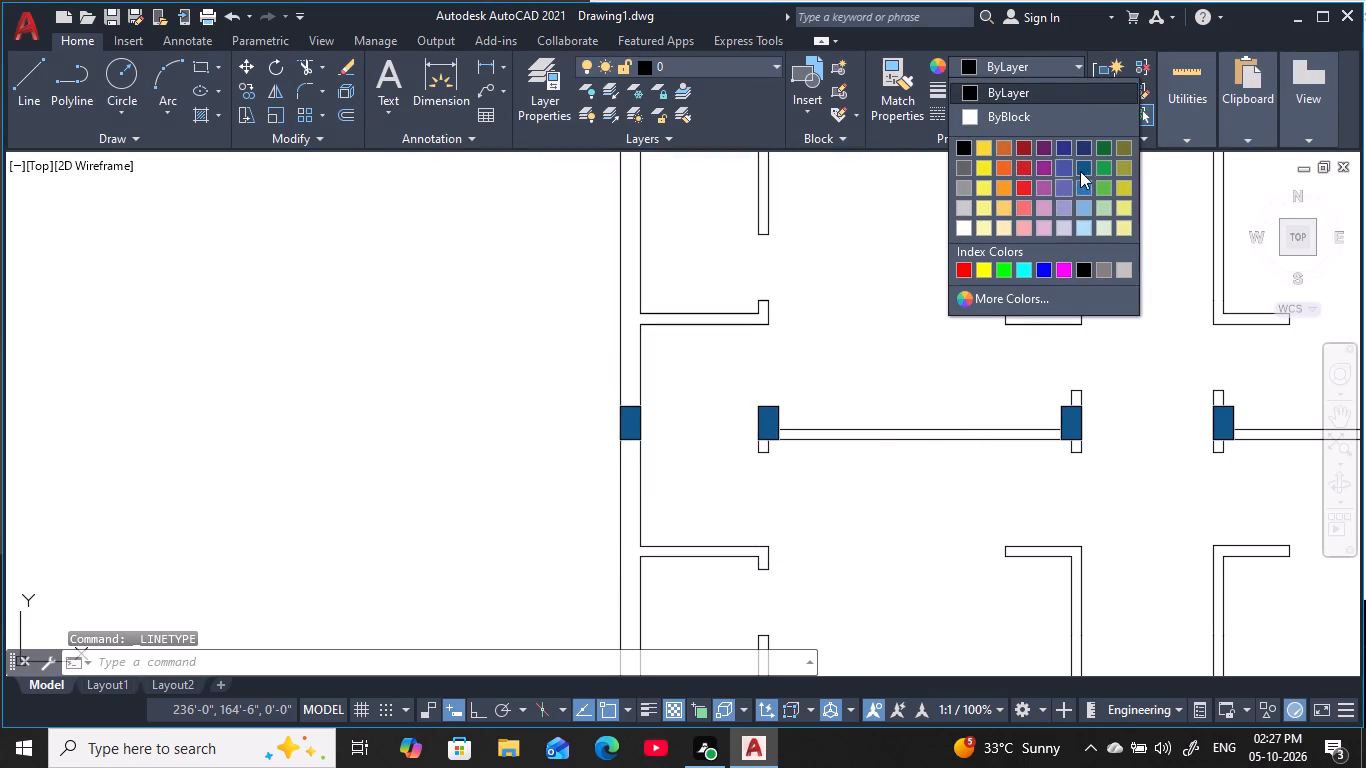
{"action": "left_click", "coordinate": [1084, 167]}
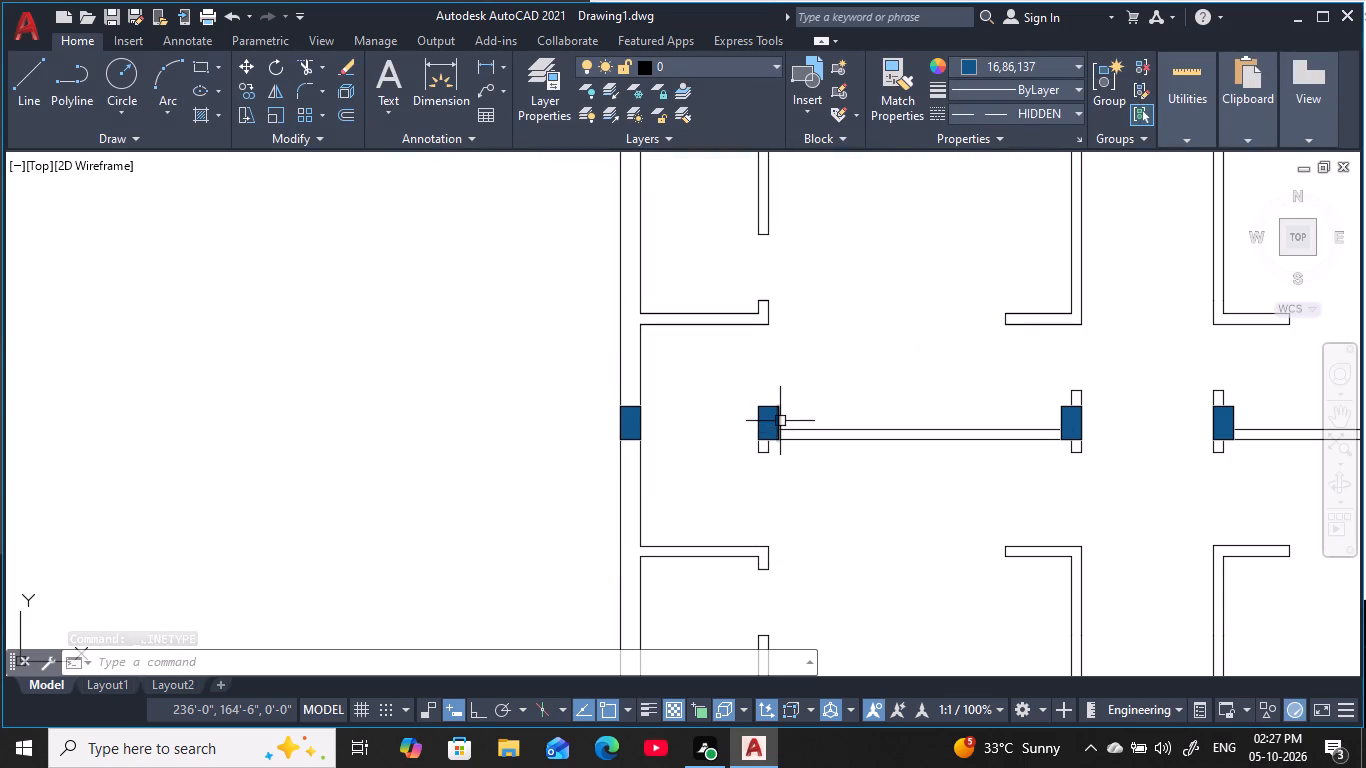
{"action": "key", "text": "Escape"}
{"action": "key", "text": "Escape"}
{"action": "key", "text": "Escape"}
{"action": "key", "text": "Escape"}
{"action": "key", "text": "Escape"}
{"action": "key", "text": "Escape"}
{"action": "key", "text": "Escape"}
{"action": "key", "text": "Escape"}
{"action": "key", "text": "Escape"}
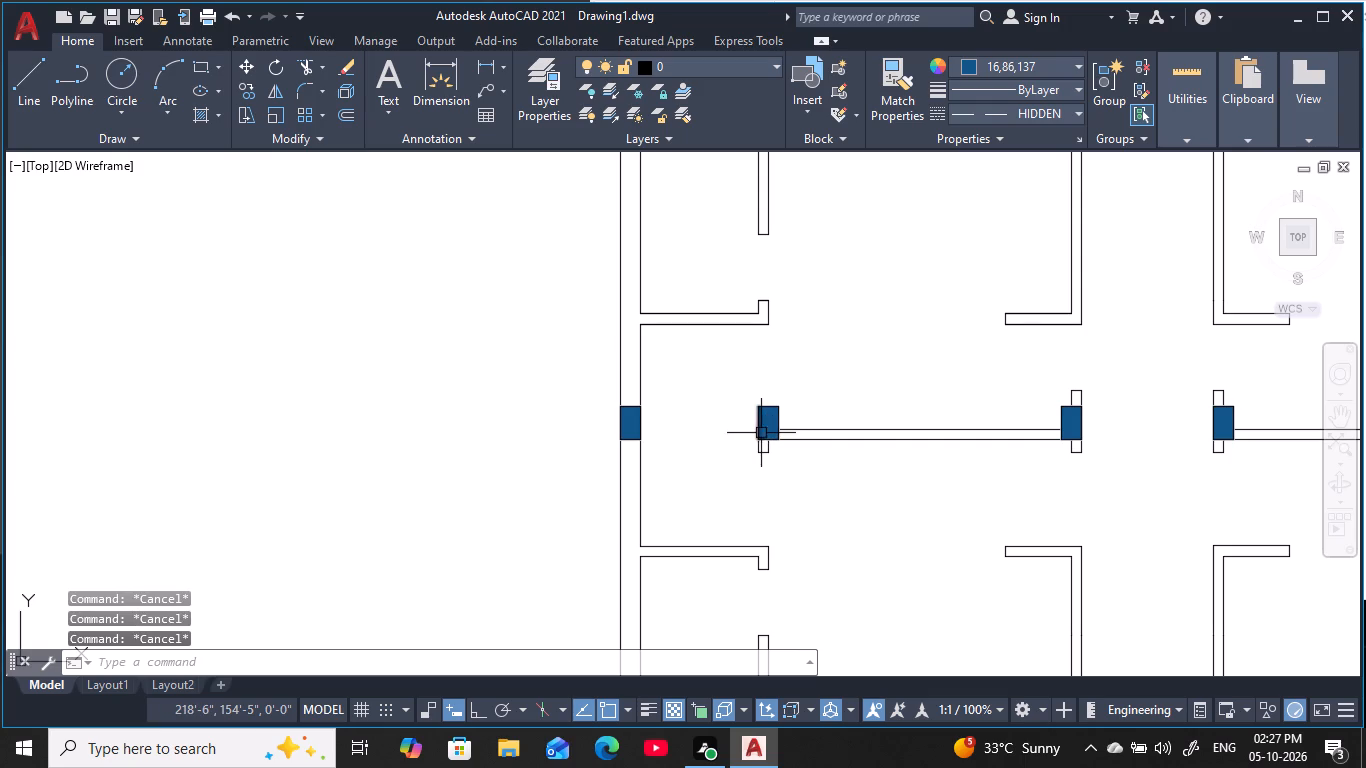
Draw a vertical hidden line from the top-left small room's lower-right wall corner down to the bottom edge of the inner column below.
{"action": "scroll", "coordinate": [801, 353], "scroll_direction": "down", "scroll_amount": 1}
{"action": "middle_click_drag", "start_coordinate": [802, 356], "coordinate": [798, 386]}
{"action": "key", "text": "Escape"}
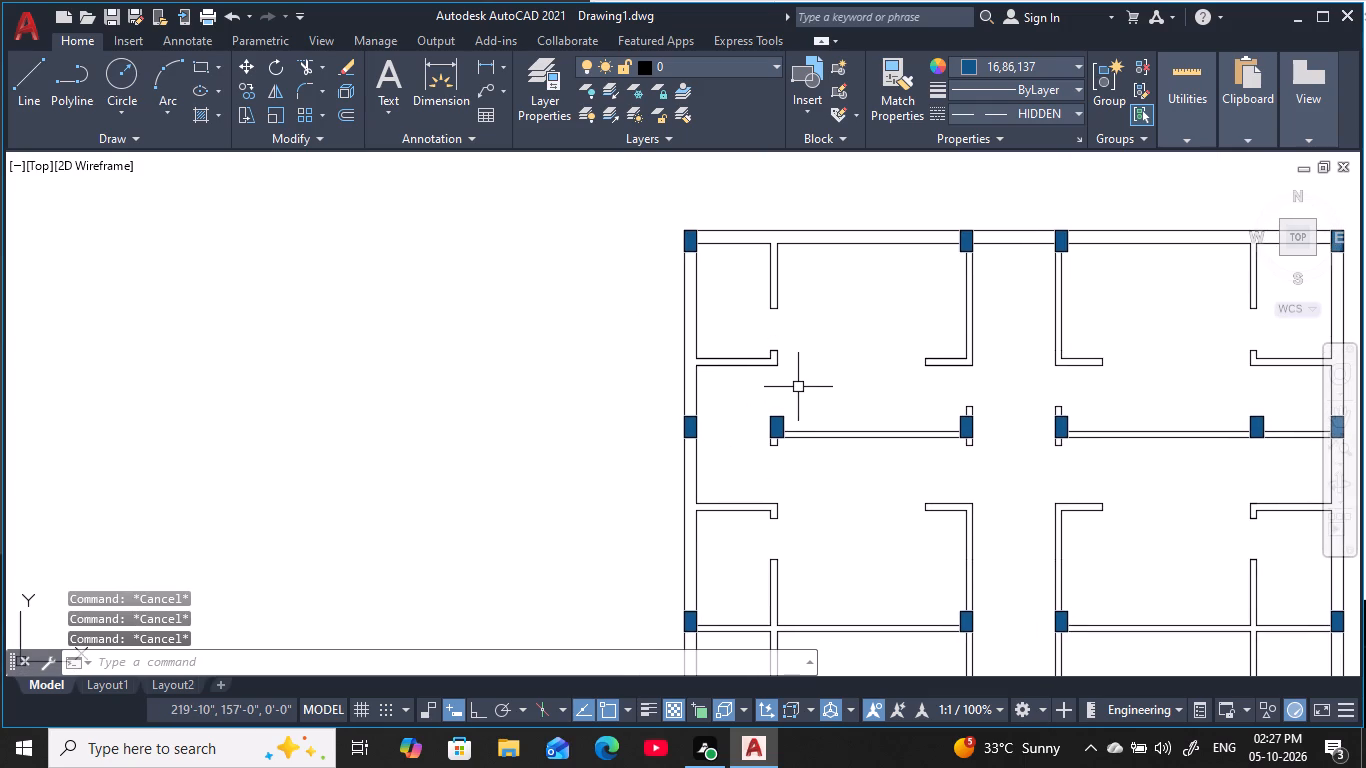
{"action": "key", "text": "Escape"}
{"action": "key", "text": "Escape"}
{"action": "key", "text": "Escape"}
{"action": "key", "text": "Escape"}
{"action": "key", "text": "Escape"}
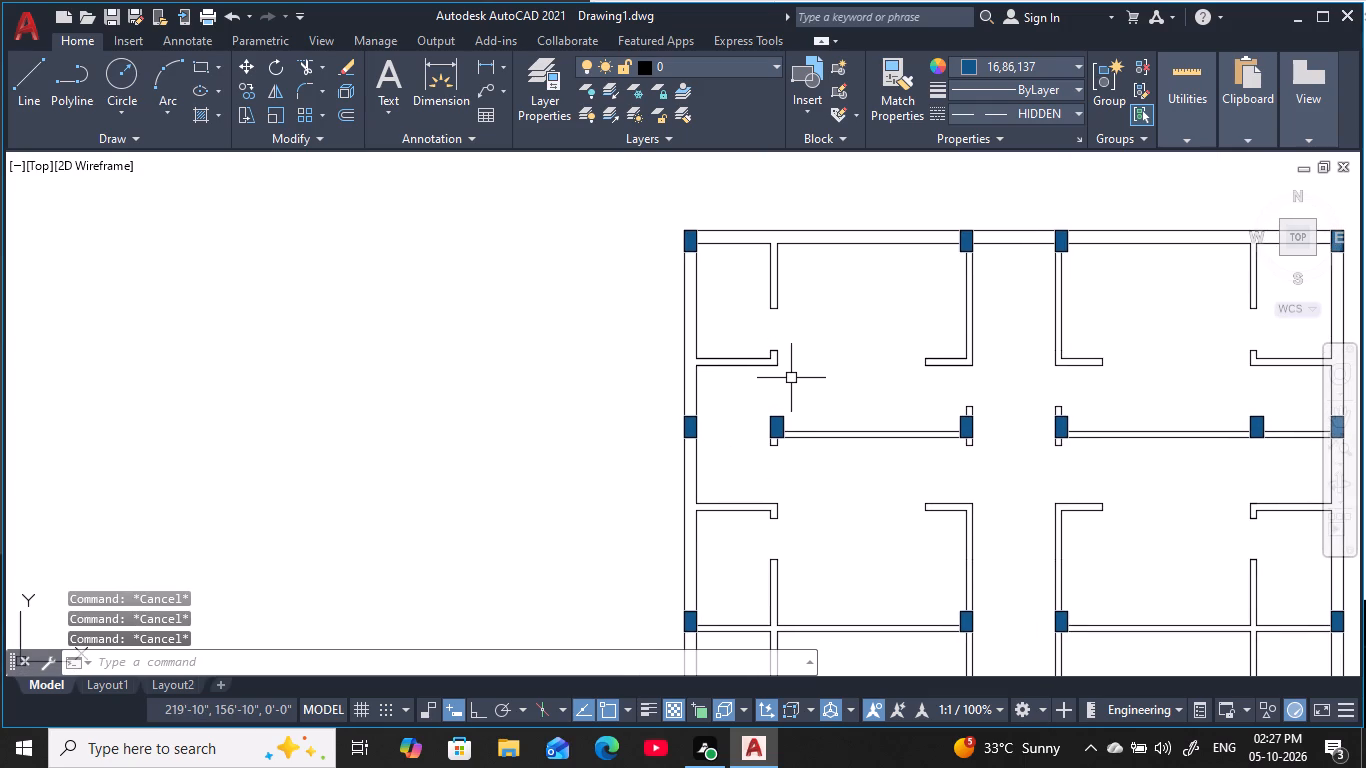
{"action": "type", "text": "l"}
{"action": "key", "text": "space"}
{"action": "scroll", "coordinate": [780, 409], "scroll_direction": "up", "scroll_amount": 2}
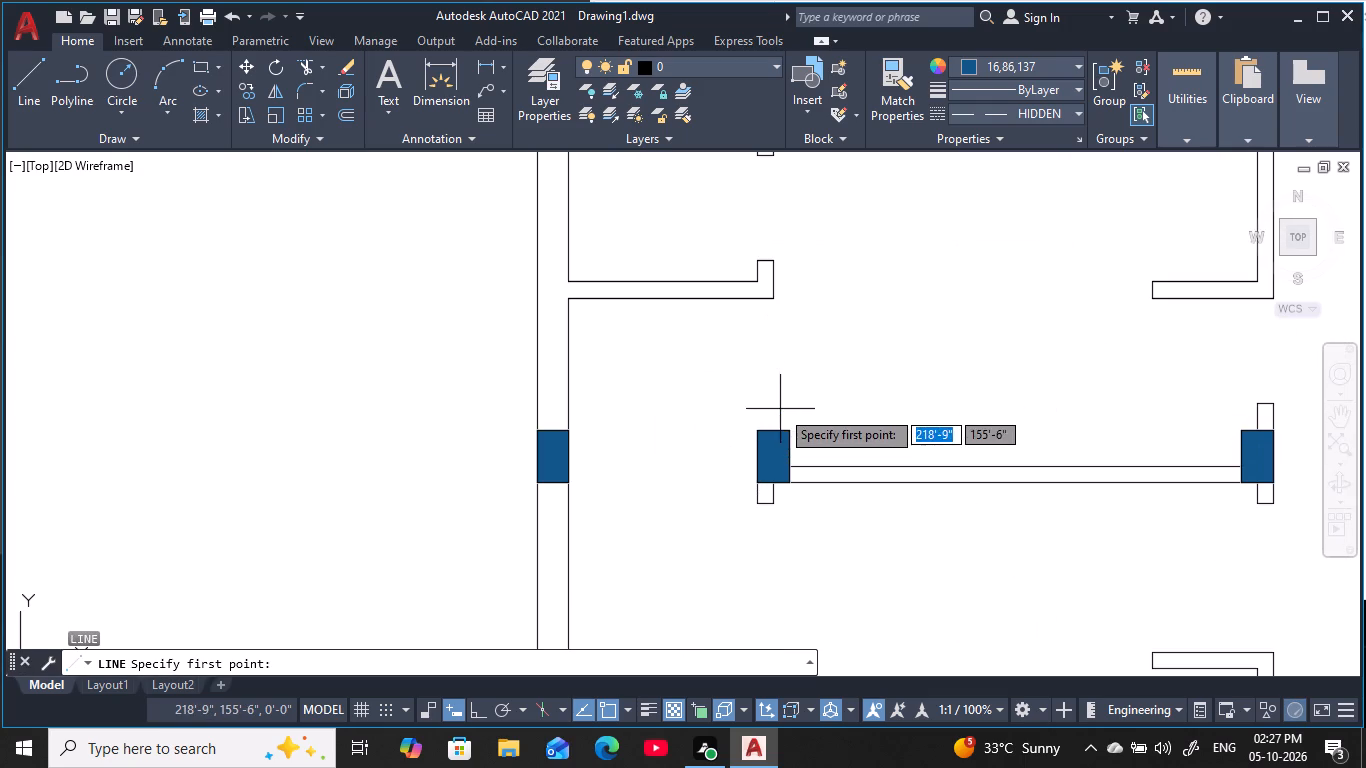
{"action": "left_click", "coordinate": [775, 298]}
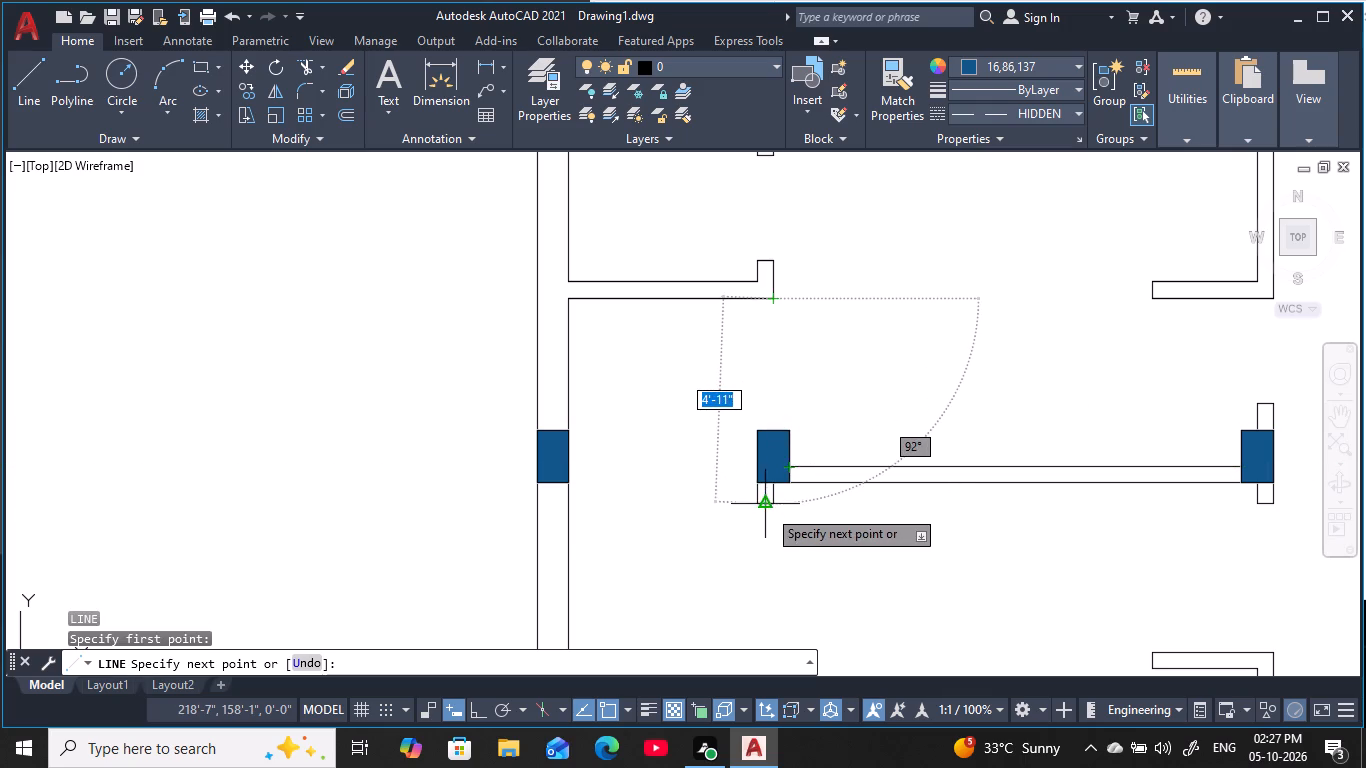
{"action": "left_click", "coordinate": [768, 483]}
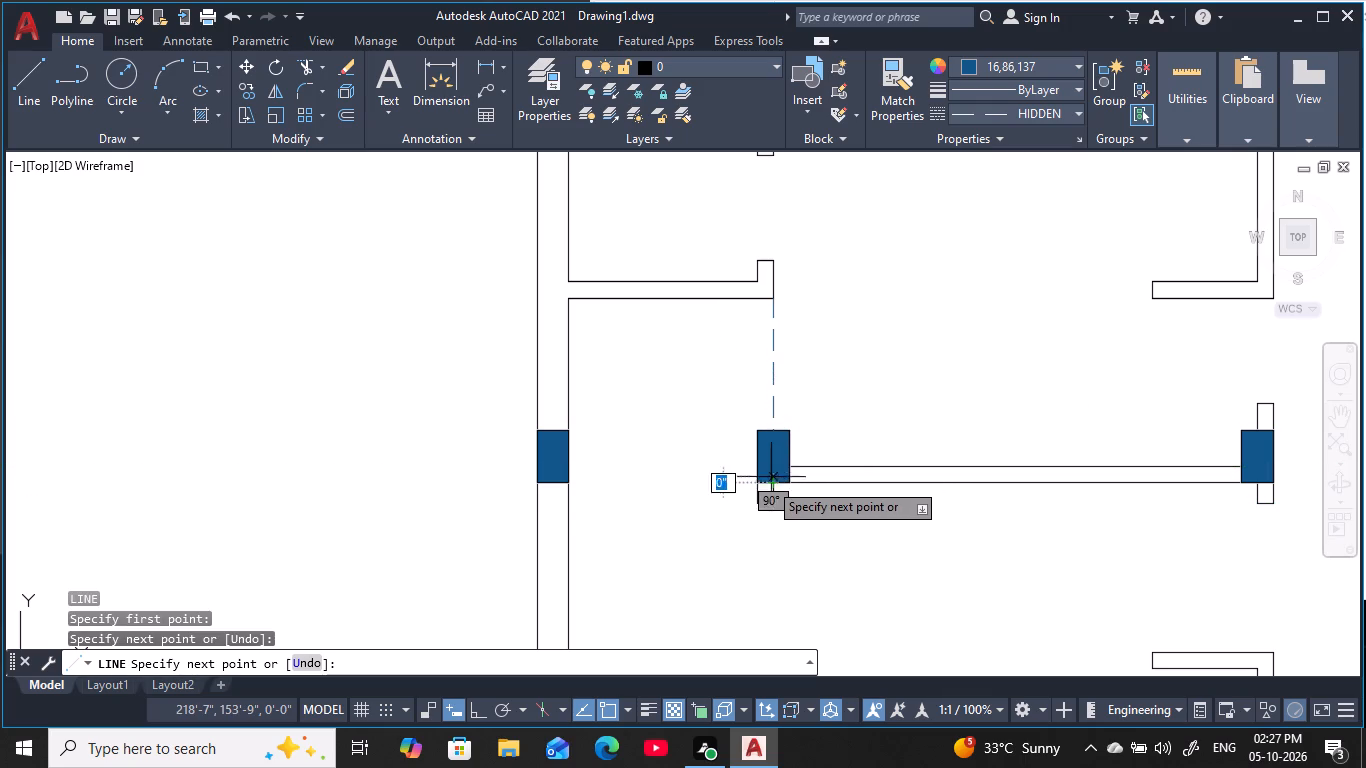
{"action": "key", "text": "Escape"}
{"action": "key", "text": "Escape"}
{"action": "key", "text": "Escape"}
{"action": "key", "text": "Escape"}
{"action": "key", "text": "Escape"}
{"action": "key", "text": "Escape"}
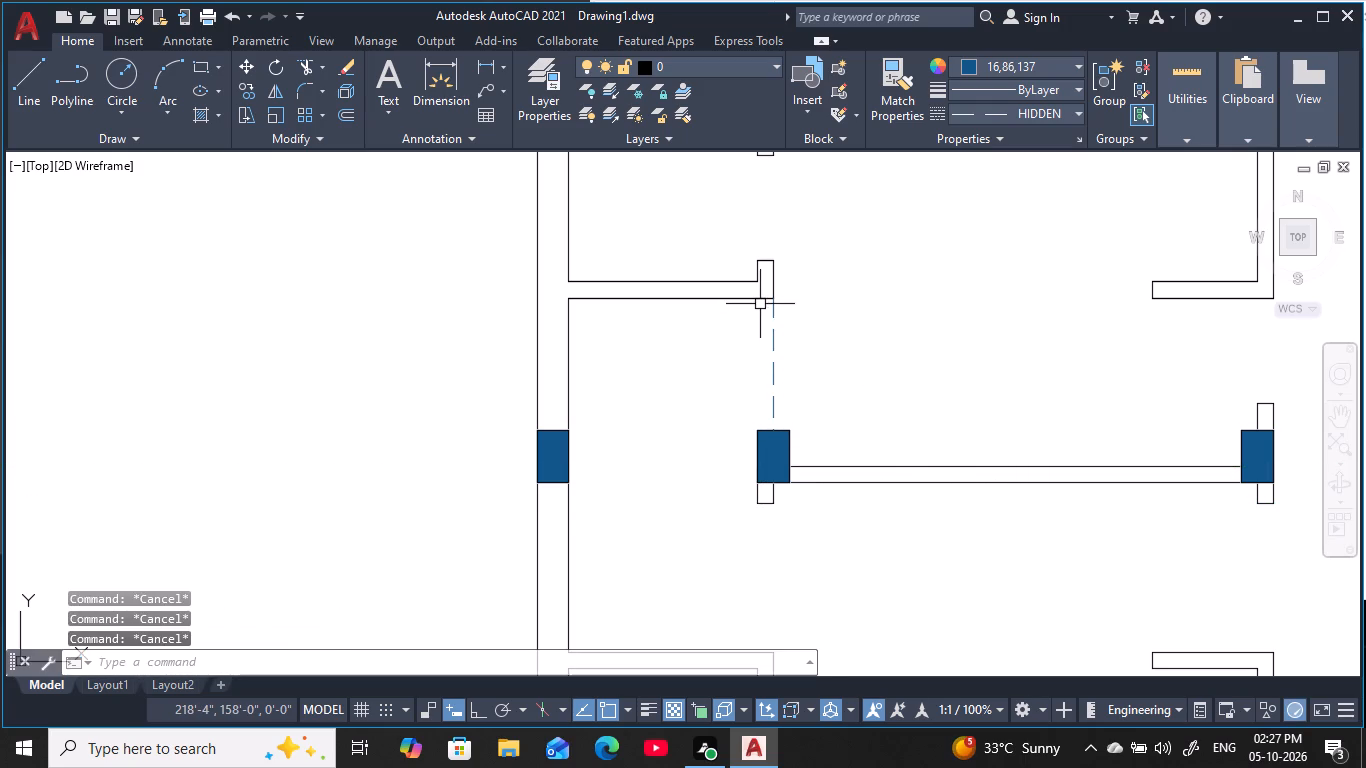
{"action": "key", "text": "Escape"}
Offset the hidden line 4.5" toward the left outer wall, across the wall thickness.
{"action": "key", "text": "o"}
{"action": "key", "text": "space"}
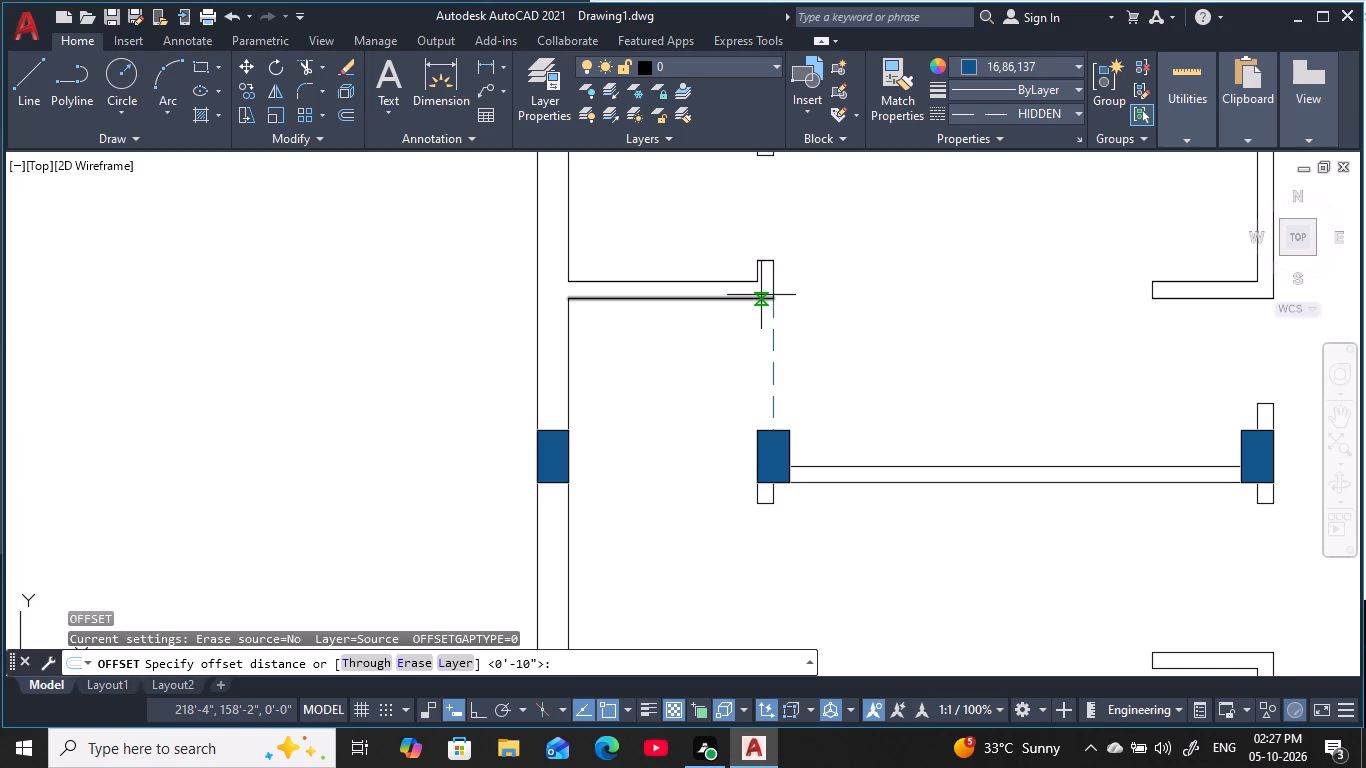
{"action": "key", "text": "4"}
{"action": "type", "text": ".5"}
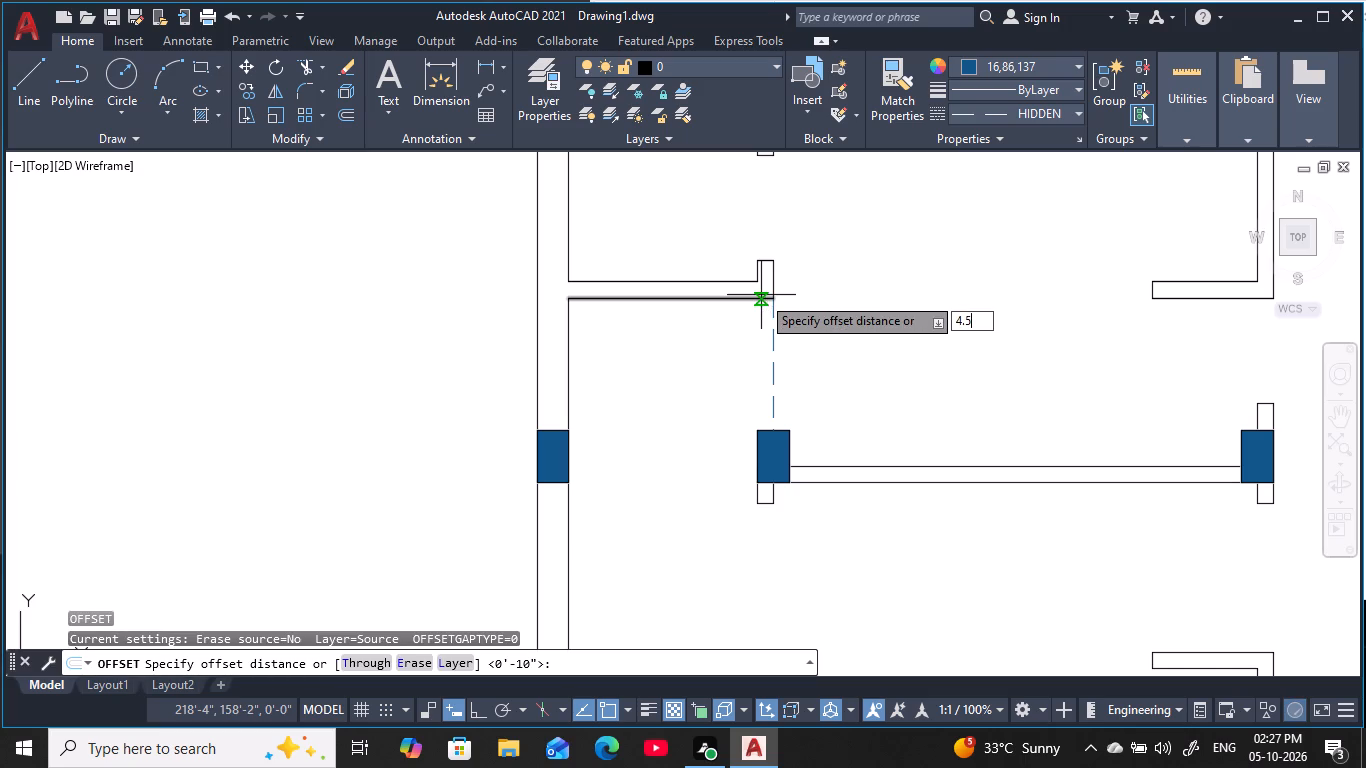
{"action": "key", "text": "space"}
{"action": "left_click", "coordinate": [770, 343]}
{"action": "left_click", "coordinate": [708, 367]}
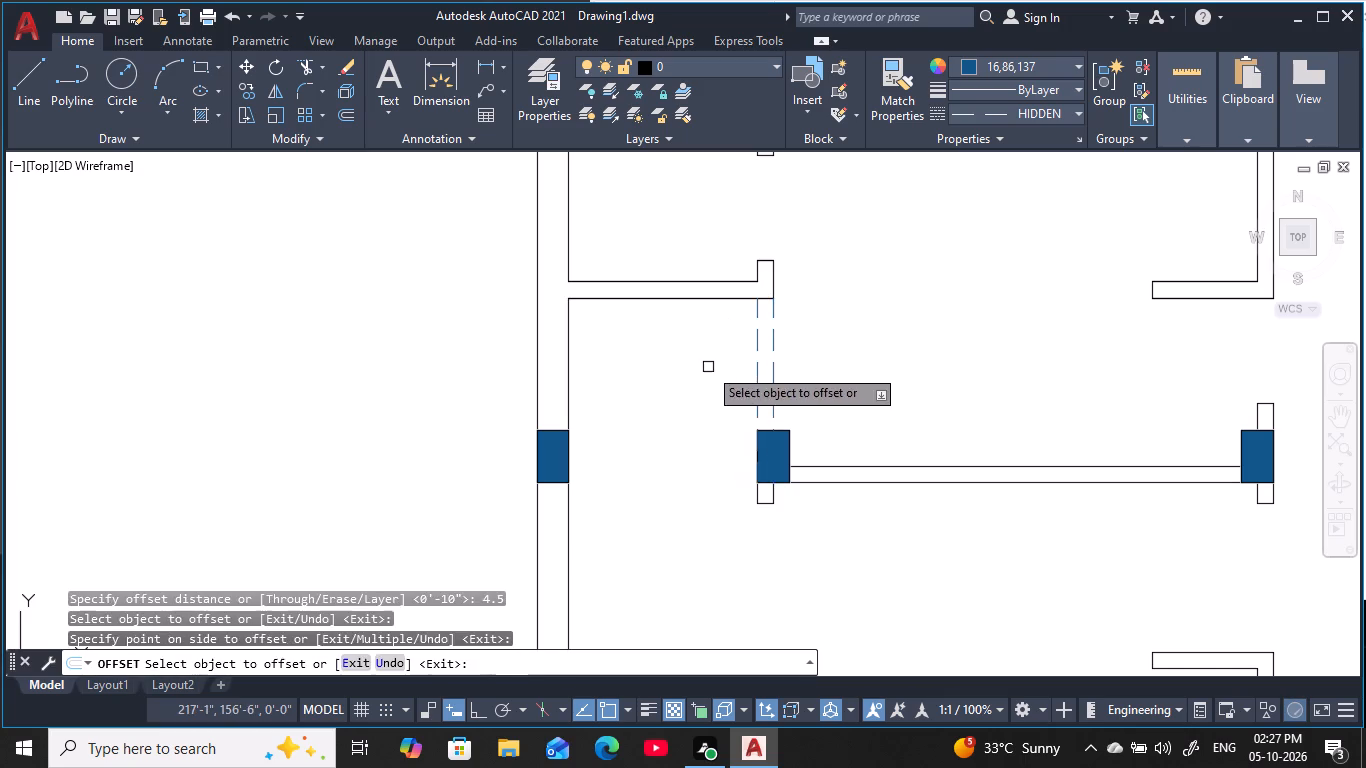
{"action": "key", "text": "Escape"}
{"action": "key", "text": "Escape"}
{"action": "key", "text": "Escape"}
{"action": "key", "text": "Escape"}
{"action": "key", "text": "Escape"}
{"action": "scroll", "coordinate": [831, 387], "scroll_direction": "up", "scroll_amount": 1}
{"action": "middle_click_drag", "start_coordinate": [831, 386], "coordinate": [847, 385]}
{"action": "scroll", "coordinate": [859, 378], "scroll_direction": "down", "scroll_amount": 1}
{"action": "middle_click_drag", "start_coordinate": [859, 378], "coordinate": [930, 388]}
{"action": "scroll", "coordinate": [859, 378], "scroll_direction": "down", "scroll_amount": 1}
{"action": "key", "text": "Escape"}
{"action": "key", "text": "Escape"}
{"action": "key", "text": "Escape"}
{"action": "key", "text": "Escape"}
{"action": "key", "text": "Escape"}
{"action": "key", "text": "Escape"}
{"action": "key", "text": "Escape"}
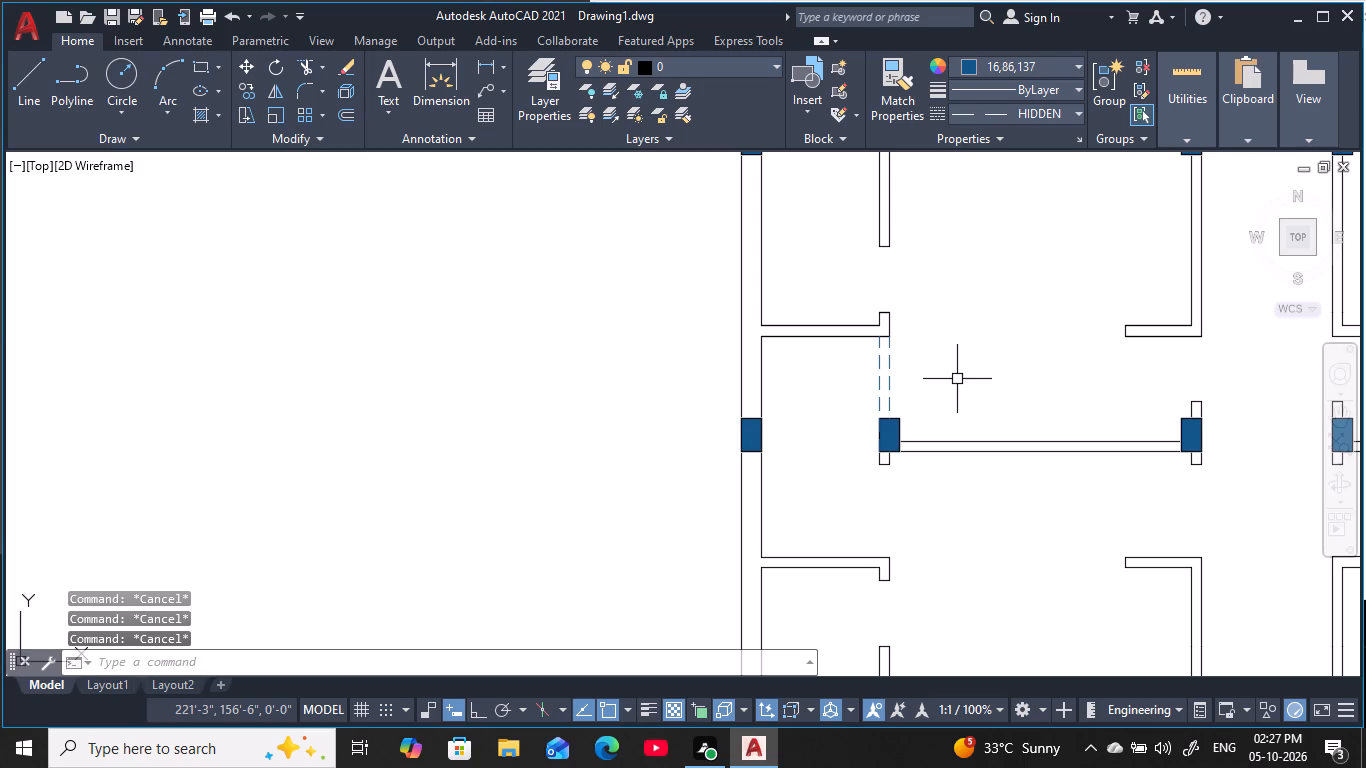
Draw a vertical hidden line from the wall stub below the left inner column down to the upper-right wall corner of the small room below.
{"action": "scroll", "coordinate": [956, 380], "scroll_direction": "down", "scroll_amount": 1}
{"action": "middle_click_drag", "start_coordinate": [954, 381], "coordinate": [928, 325]}
{"action": "key", "text": "Escape"}
{"action": "key", "text": "Escape"}
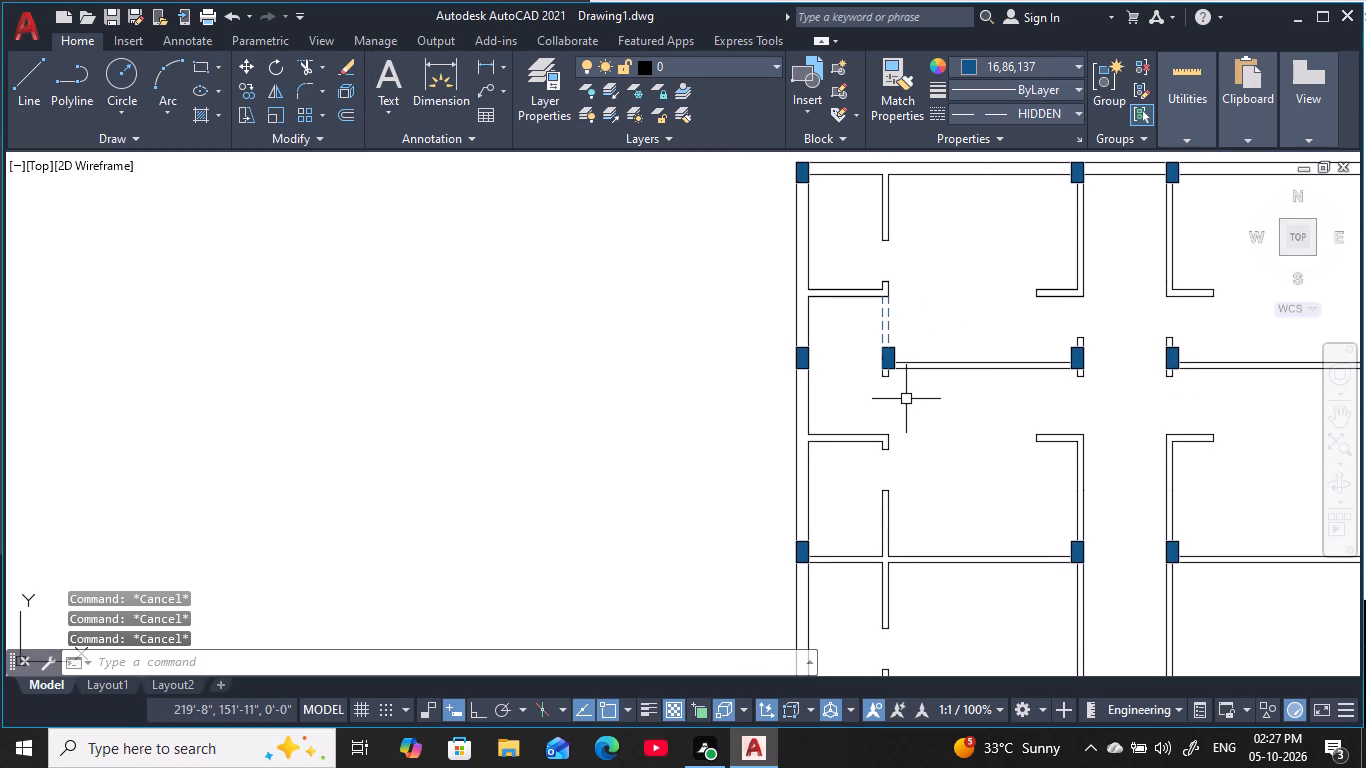
{"action": "key", "text": "Escape"}
{"action": "scroll", "coordinate": [880, 400], "scroll_direction": "up", "scroll_amount": 1}
{"action": "middle_click_drag", "start_coordinate": [880, 400], "coordinate": [877, 409]}
{"action": "key", "text": "Escape"}
{"action": "key", "text": "Escape"}
{"action": "key", "text": "Escape"}
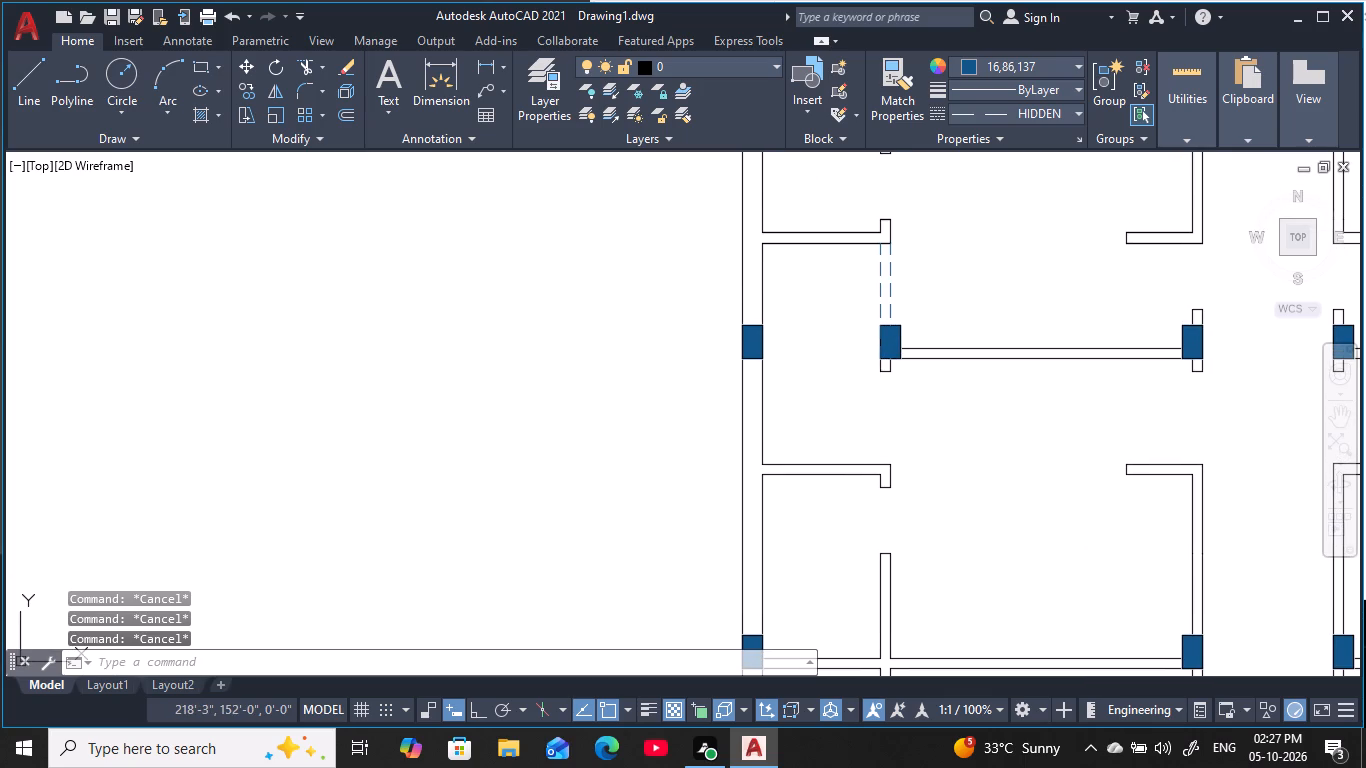
{"action": "key", "text": "Escape"}
{"action": "type", "text": "l"}
{"action": "key", "text": "space"}
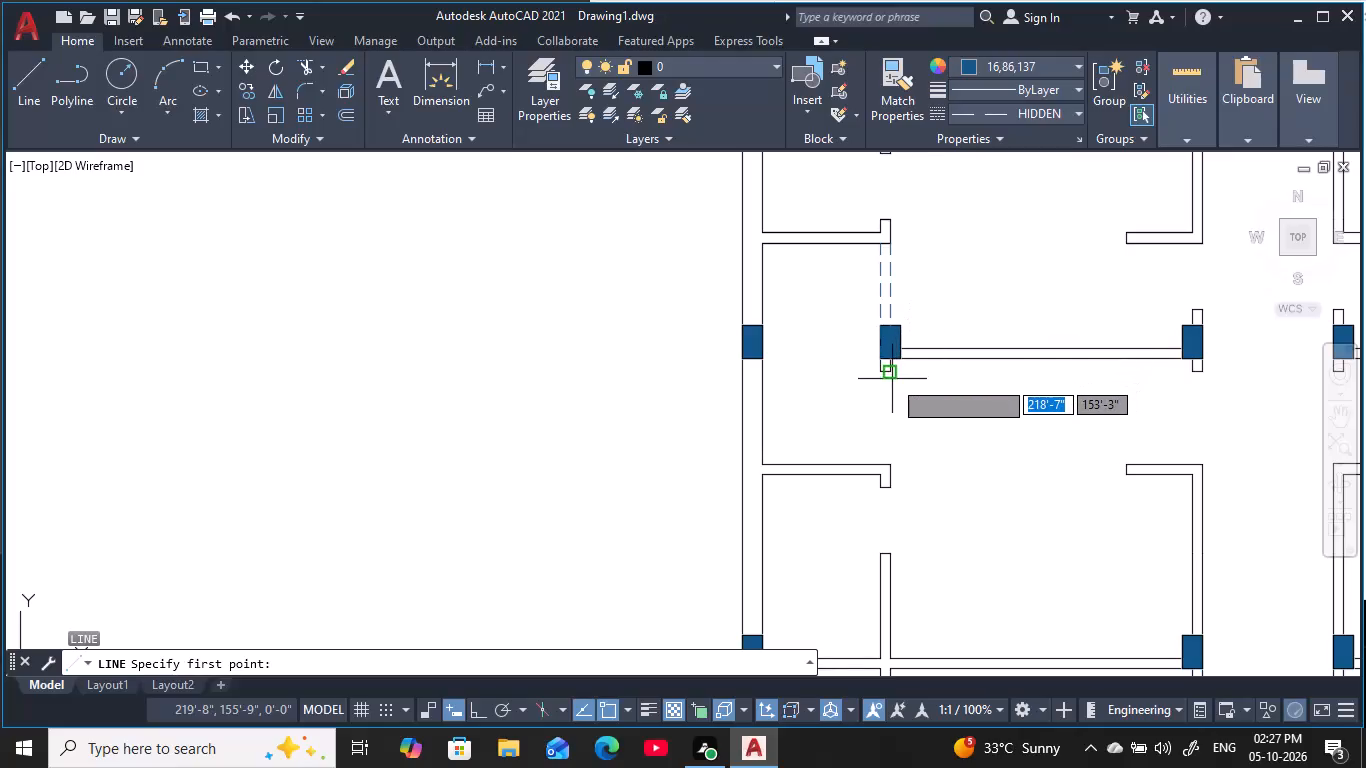
{"action": "left_click", "coordinate": [892, 377]}
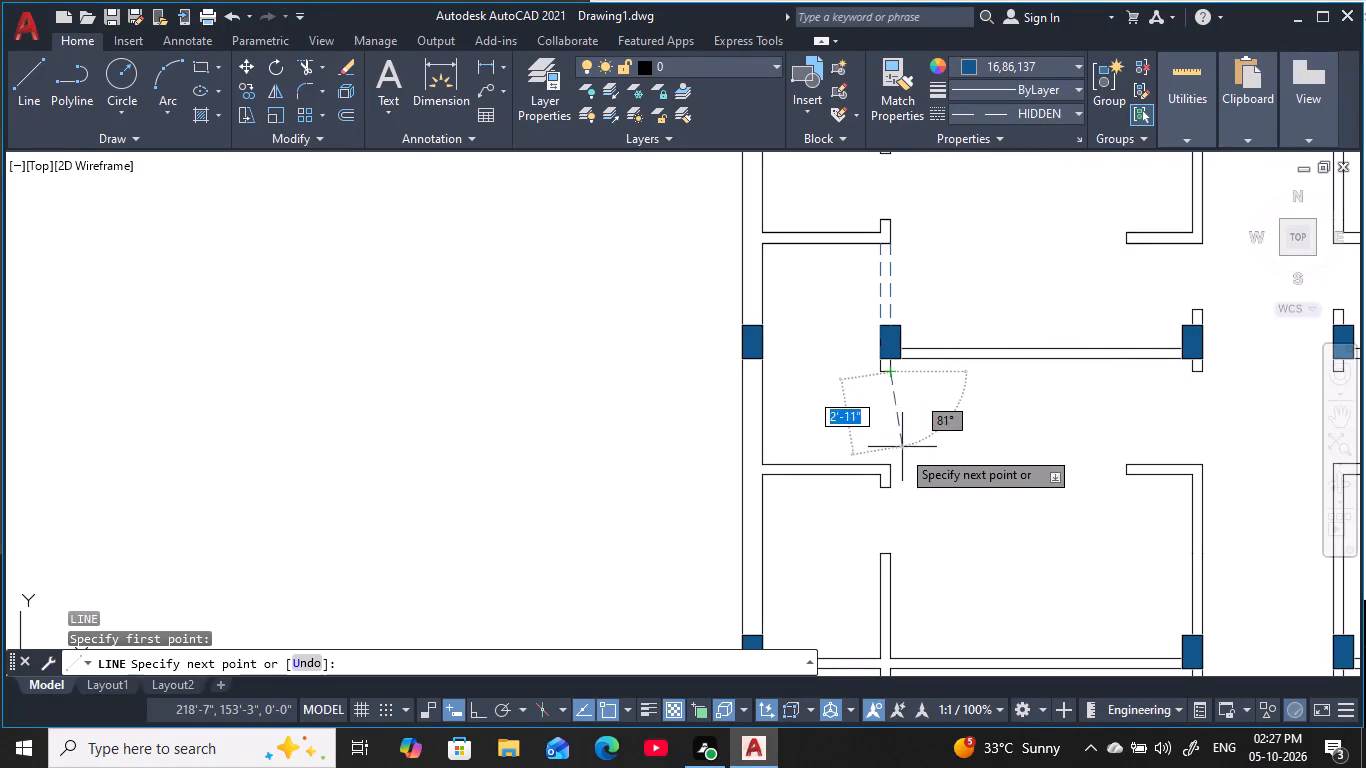
{"action": "left_click", "coordinate": [894, 468]}
{"action": "key", "text": "Escape"}
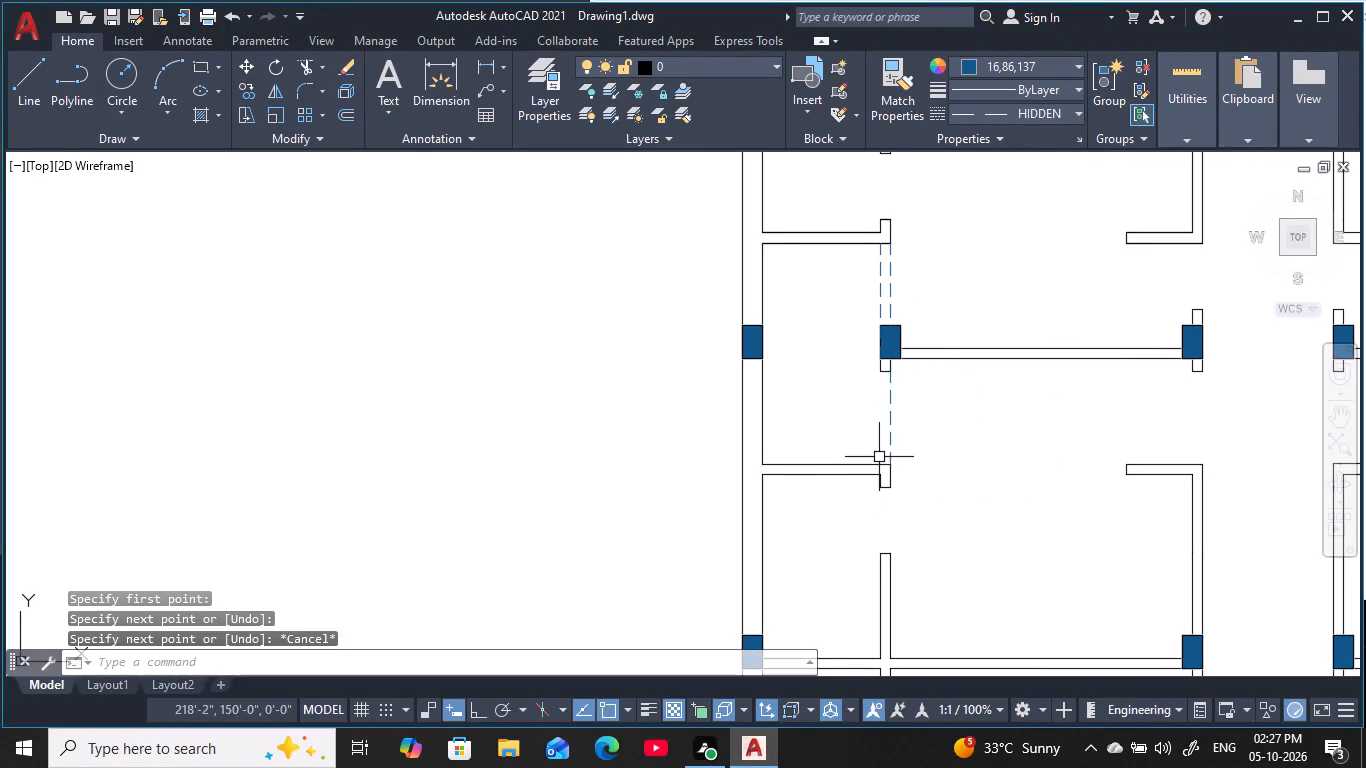
{"action": "key", "text": "Escape"}
{"action": "key", "text": "Escape"}
{"action": "key", "text": "Escape"}
{"action": "key", "text": "Escape"}
{"action": "key", "text": "Escape"}
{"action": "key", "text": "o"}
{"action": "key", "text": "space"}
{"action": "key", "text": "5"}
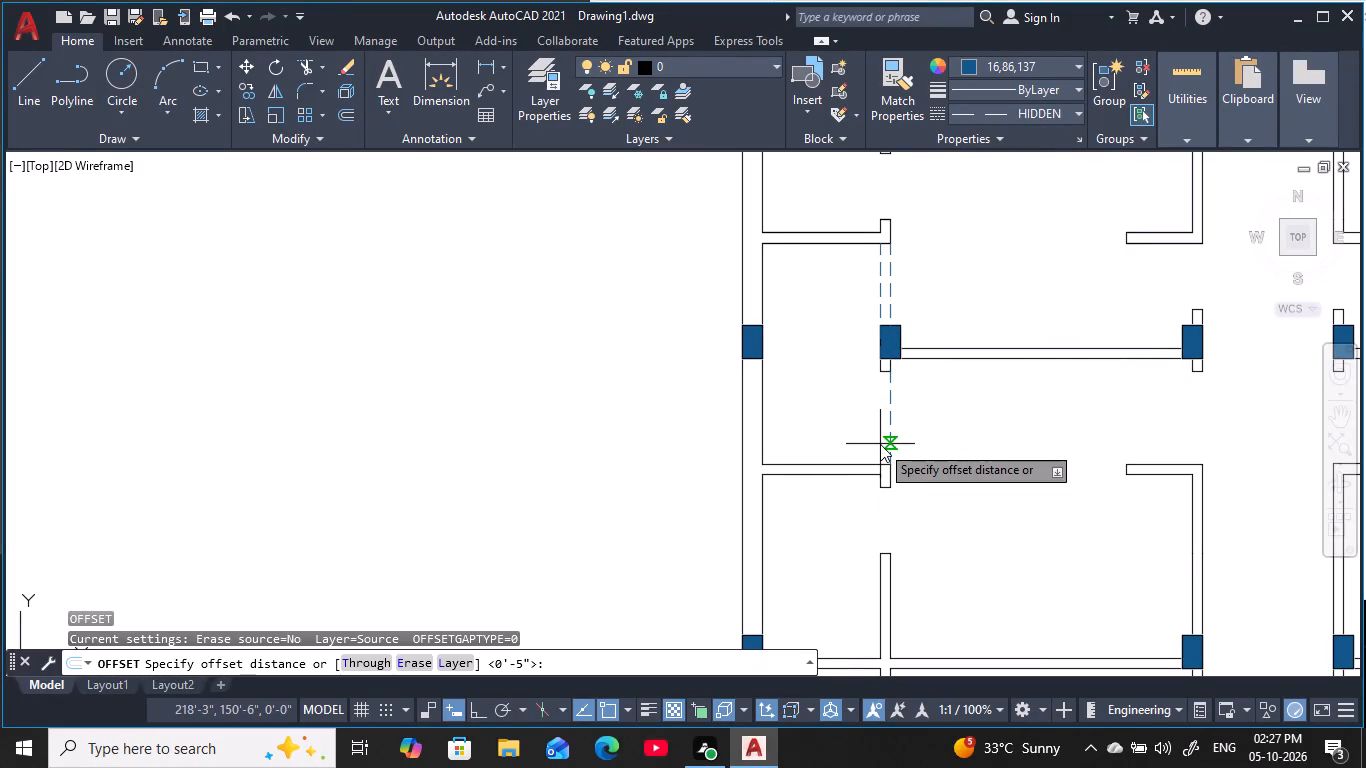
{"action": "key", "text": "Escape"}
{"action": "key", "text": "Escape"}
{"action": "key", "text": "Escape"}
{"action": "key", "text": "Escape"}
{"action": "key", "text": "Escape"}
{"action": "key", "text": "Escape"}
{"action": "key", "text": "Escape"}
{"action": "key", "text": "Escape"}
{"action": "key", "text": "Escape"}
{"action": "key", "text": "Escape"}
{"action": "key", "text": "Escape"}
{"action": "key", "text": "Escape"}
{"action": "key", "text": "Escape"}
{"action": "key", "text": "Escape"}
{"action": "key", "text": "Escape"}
Offset the hidden line below the left inner column 4.5" toward the left outer wall.
{"action": "type", "text": "o"}
{"action": "key", "text": "space"}
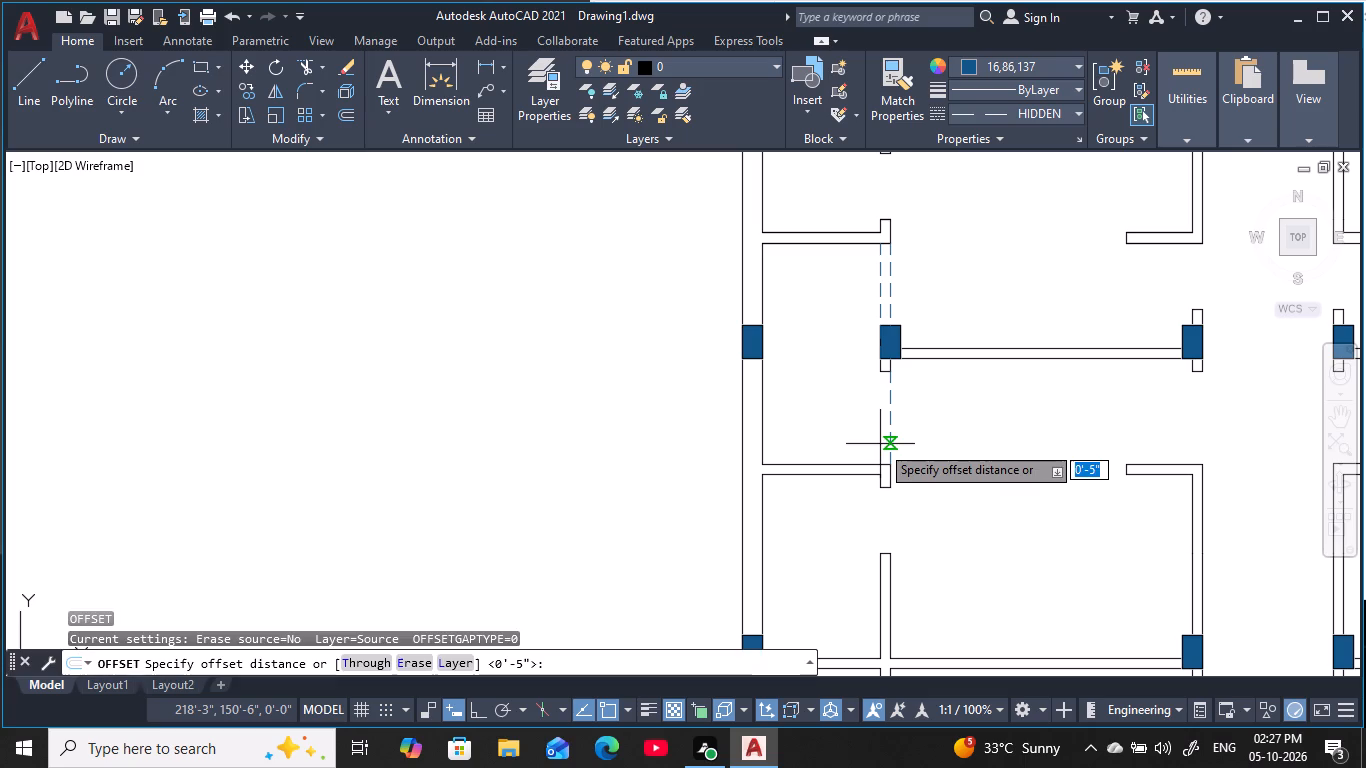
{"action": "key", "text": "4"}
{"action": "type", "text": ".5"}
{"action": "key", "text": "space"}
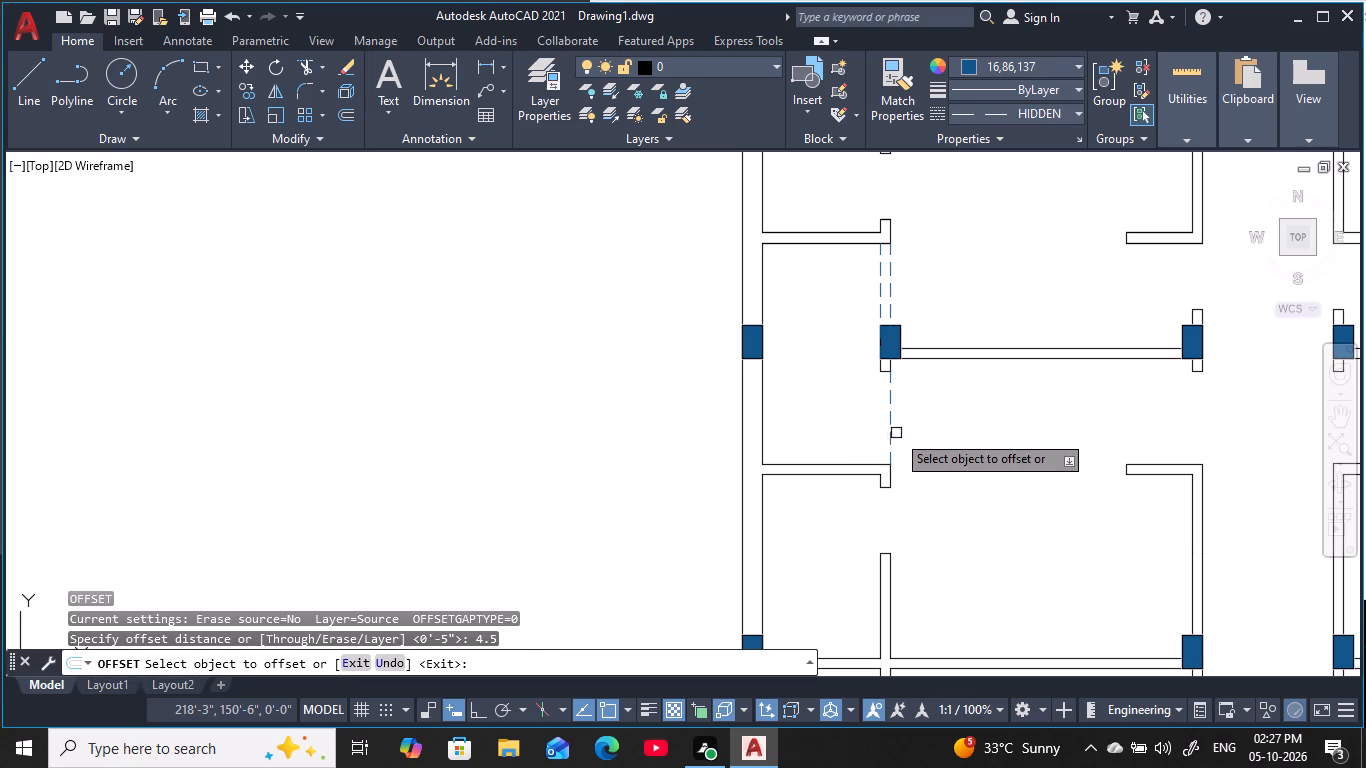
{"action": "left_click", "coordinate": [888, 429]}
{"action": "left_click", "coordinate": [835, 445]}
{"action": "key", "text": "Escape"}
{"action": "key", "text": "Escape"}
{"action": "key", "text": "Escape"}
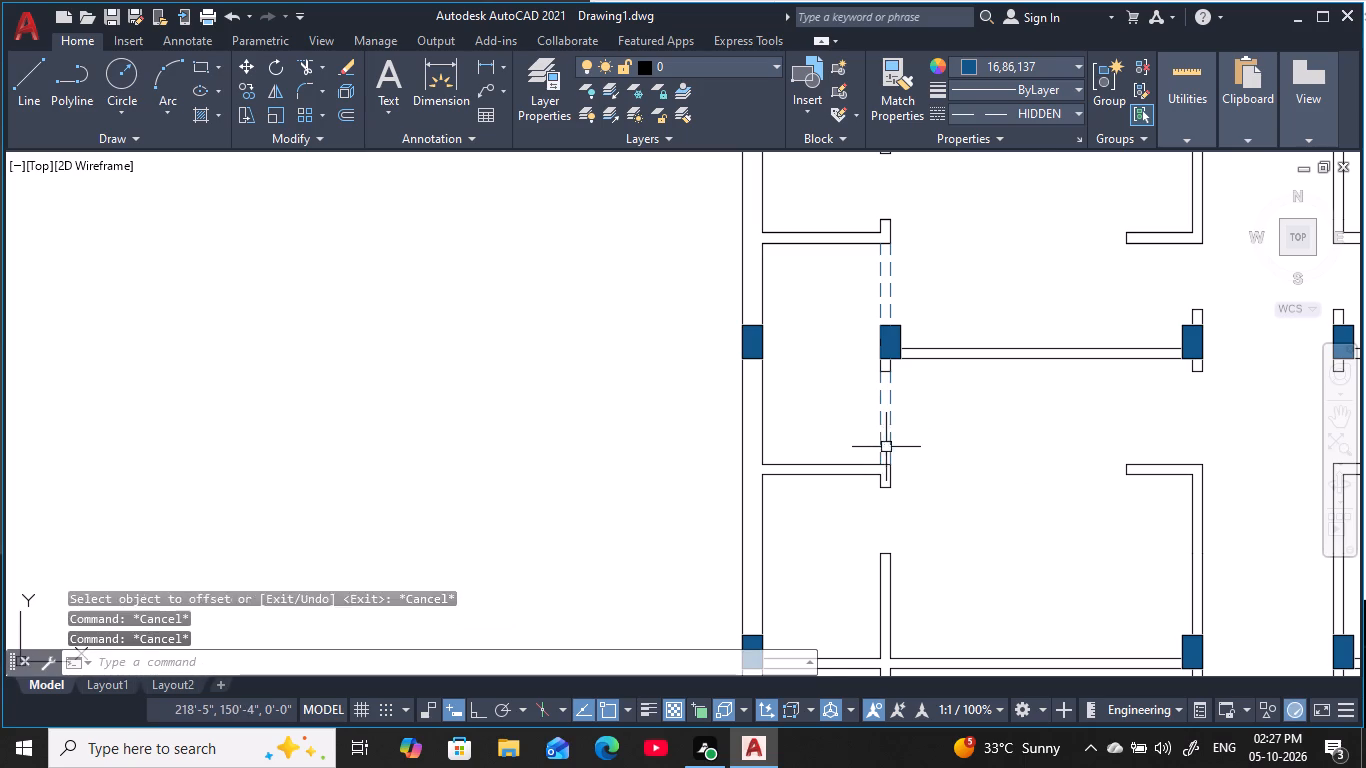
{"action": "key", "text": "Escape"}
Draw a vertical hidden line about 8'-6" long between the left small rooms' wall corners, crossing the double wall at the fourth column row.
{"action": "middle_click_drag", "start_coordinate": [930, 466], "coordinate": [982, 303]}
{"action": "scroll", "coordinate": [985, 391], "scroll_direction": "down", "scroll_amount": 1}
{"action": "middle_click_drag", "start_coordinate": [985, 392], "coordinate": [975, 403]}
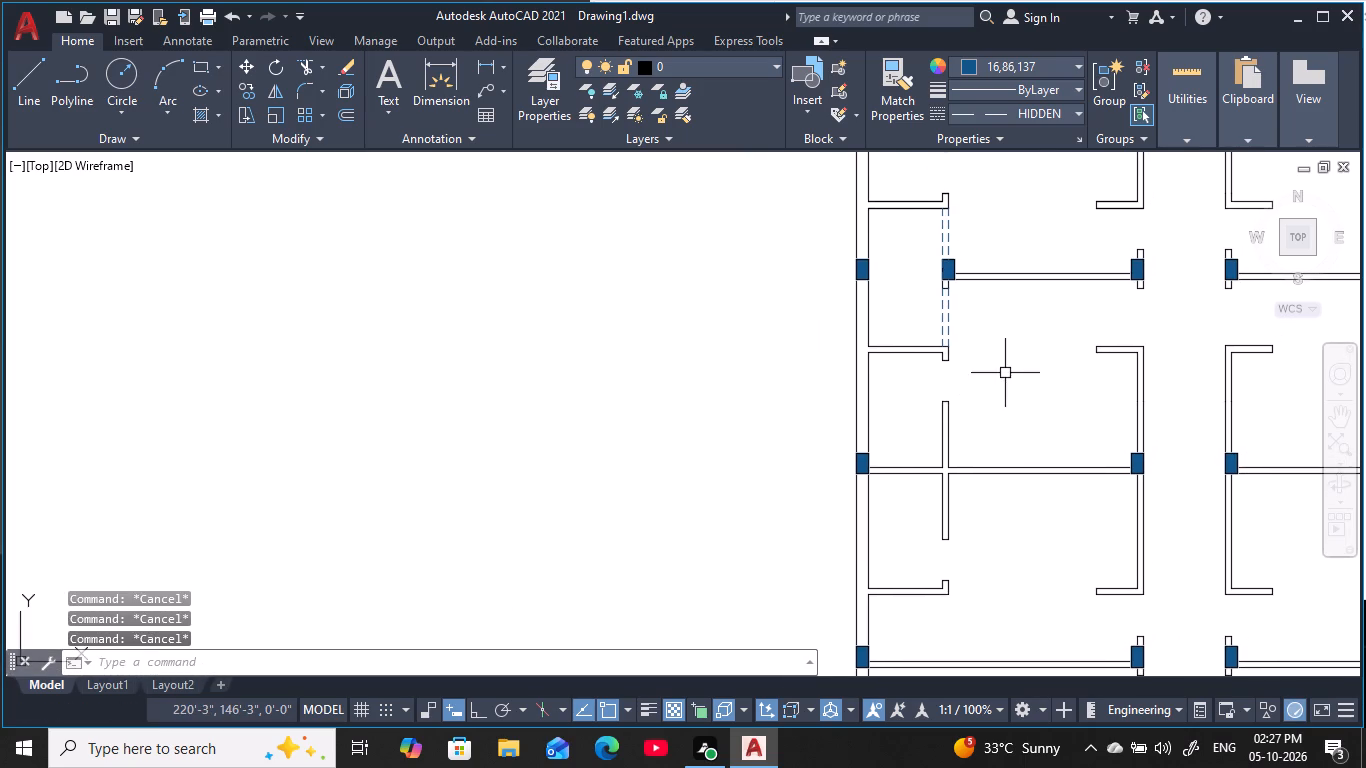
{"action": "middle_click_drag", "start_coordinate": [1005, 372], "coordinate": [979, 194]}
{"action": "scroll", "coordinate": [981, 234], "scroll_direction": "up", "scroll_amount": 1}
{"action": "middle_click", "coordinate": [981, 234]}
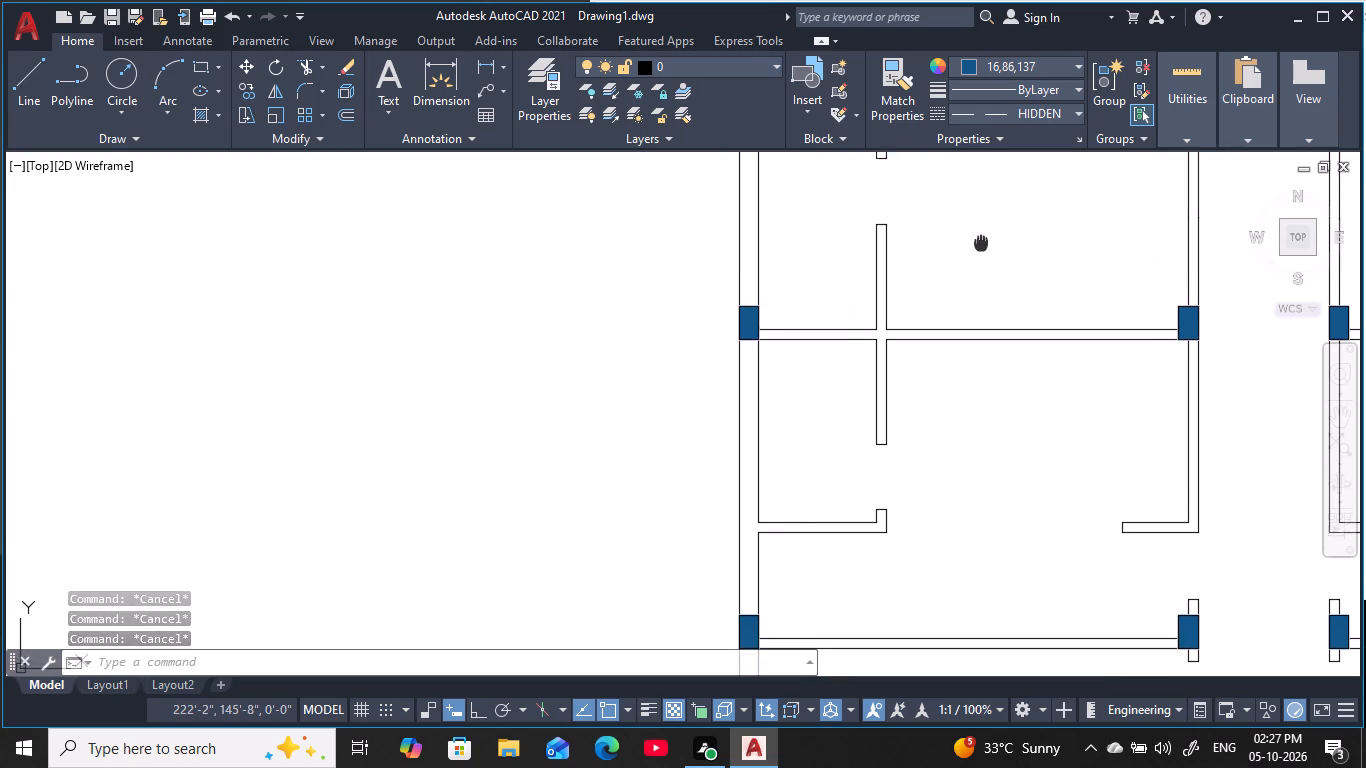
{"action": "scroll", "coordinate": [991, 223], "scroll_direction": "down", "scroll_amount": 2}
{"action": "scroll", "coordinate": [970, 367], "scroll_direction": "up", "scroll_amount": 2}
{"action": "middle_click_drag", "start_coordinate": [970, 367], "coordinate": [983, 348]}
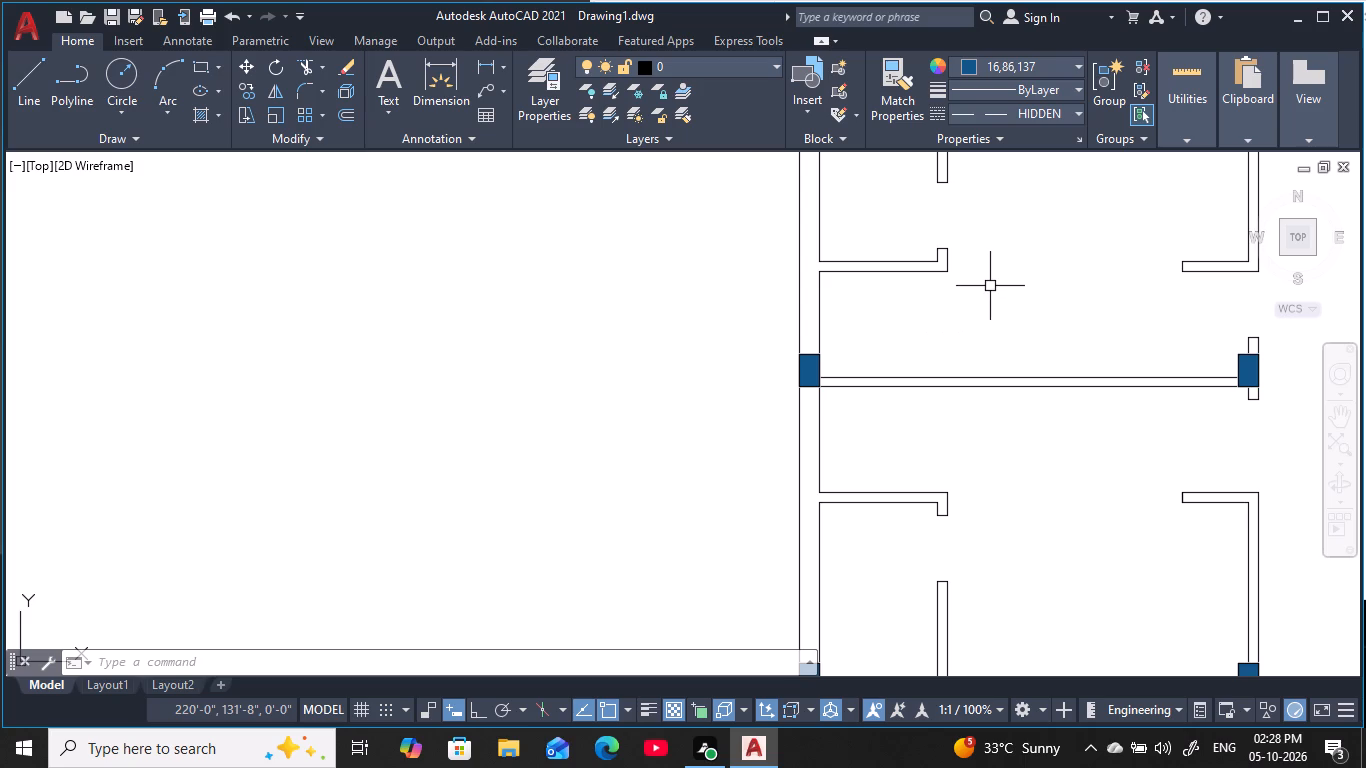
{"action": "key", "text": "Escape"}
{"action": "key", "text": "Escape"}
{"action": "key", "text": "Escape"}
{"action": "key", "text": "Escape"}
{"action": "key", "text": "Escape"}
{"action": "key", "text": "Escape"}
{"action": "key", "text": "Escape"}
{"action": "key", "text": "Escape"}
{"action": "key", "text": "Escape"}
{"action": "key", "text": "Escape"}
{"action": "key", "text": "Escape"}
{"action": "key", "text": "Escape"}
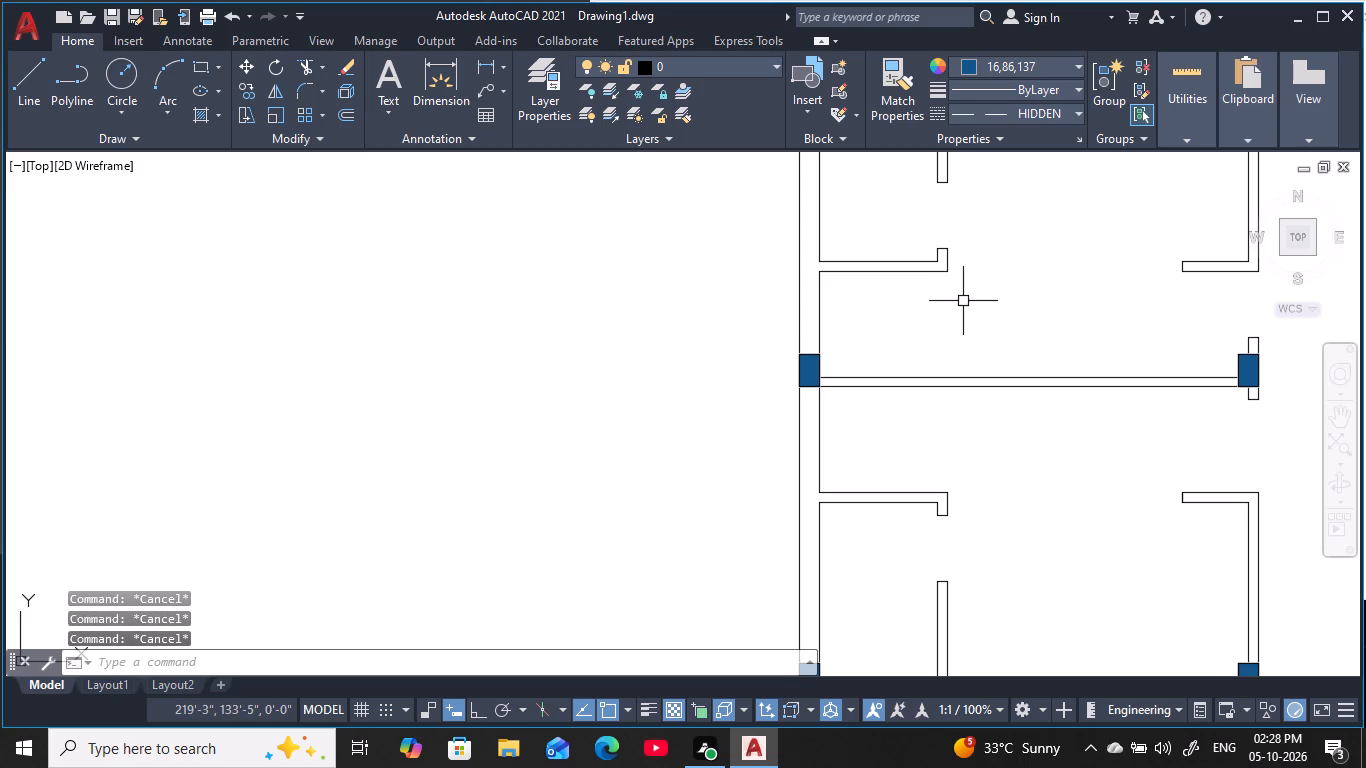
{"action": "type", "text": "l"}
{"action": "key", "text": "space"}
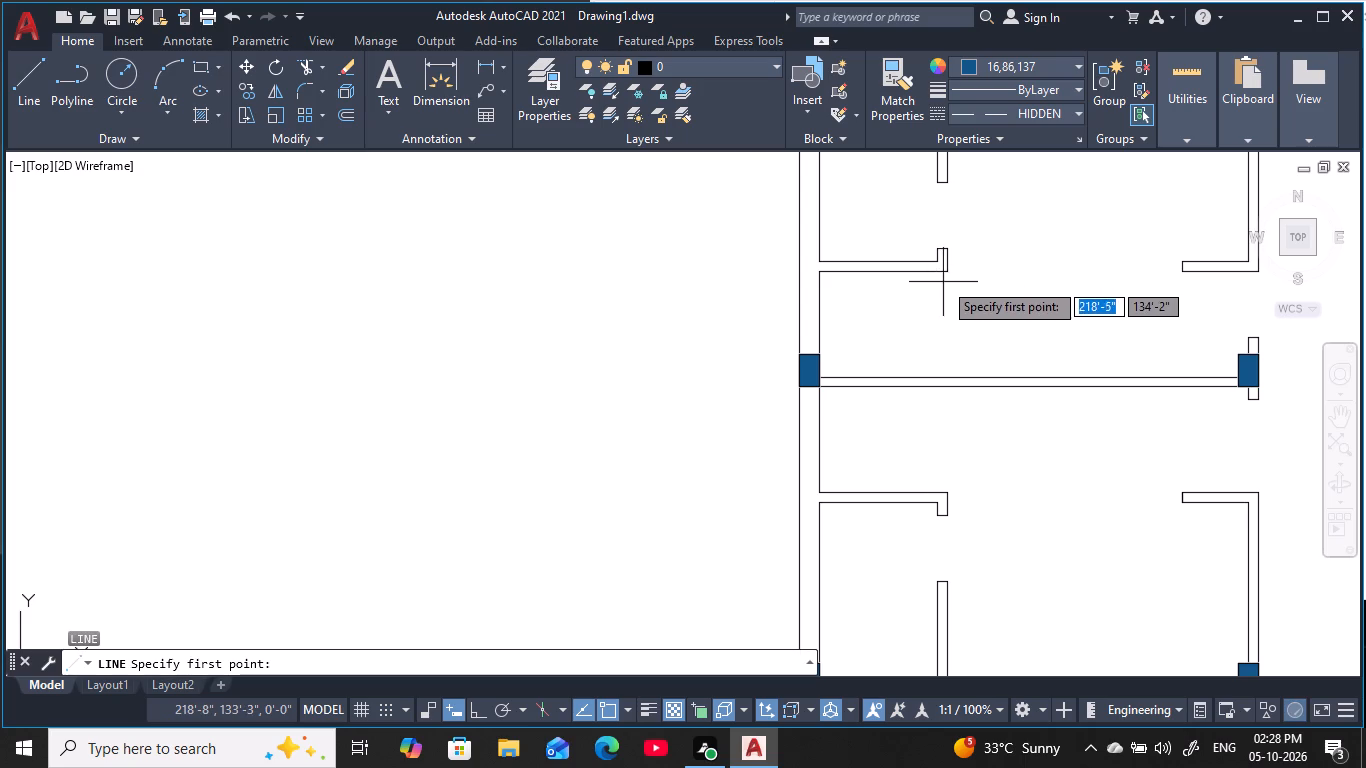
{"action": "left_click", "coordinate": [946, 279]}
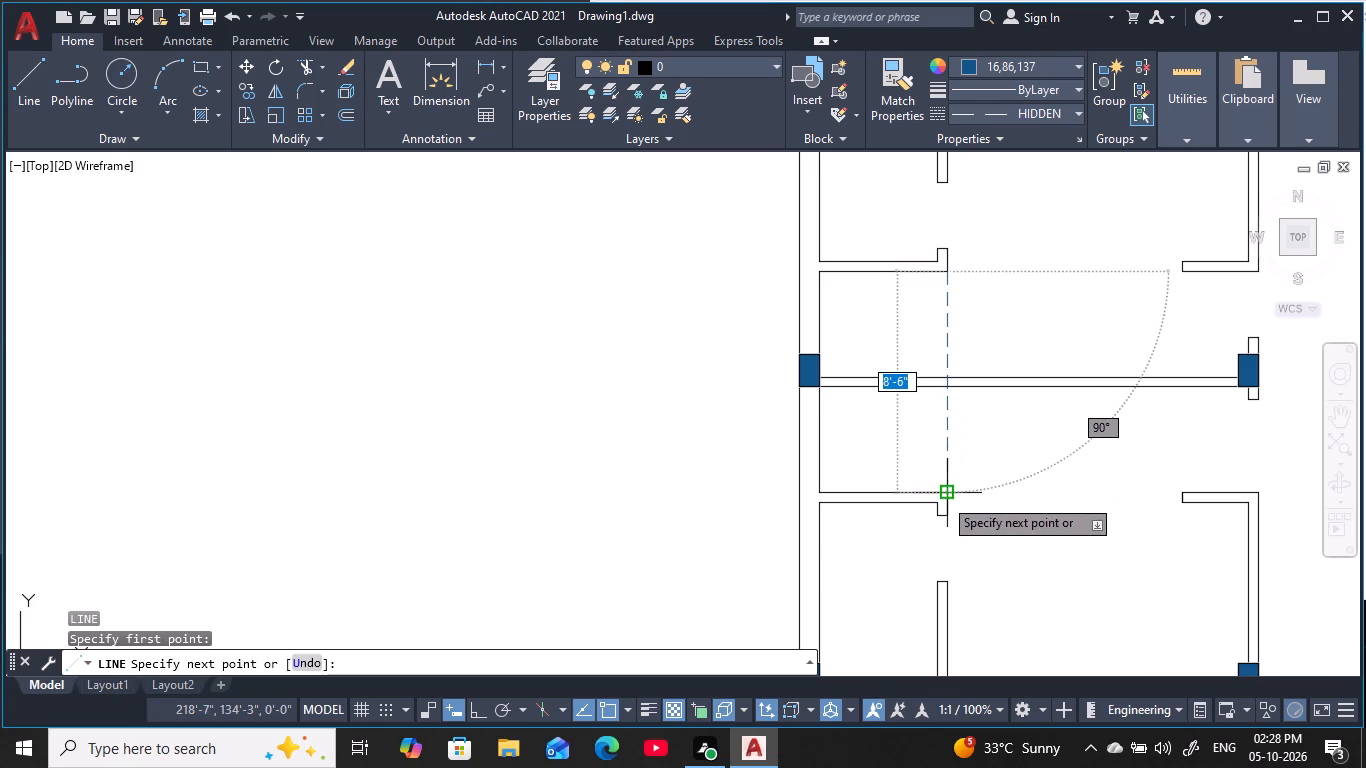
{"action": "left_click", "coordinate": [943, 497]}
{"action": "key", "text": "Escape"}
{"action": "key", "text": "Escape"}
{"action": "key", "text": "Escape"}
{"action": "key", "text": "Escape"}
{"action": "key", "text": "Escape"}
{"action": "key", "text": "Escape"}
{"action": "key", "text": "Escape"}
{"action": "key", "text": "Escape"}
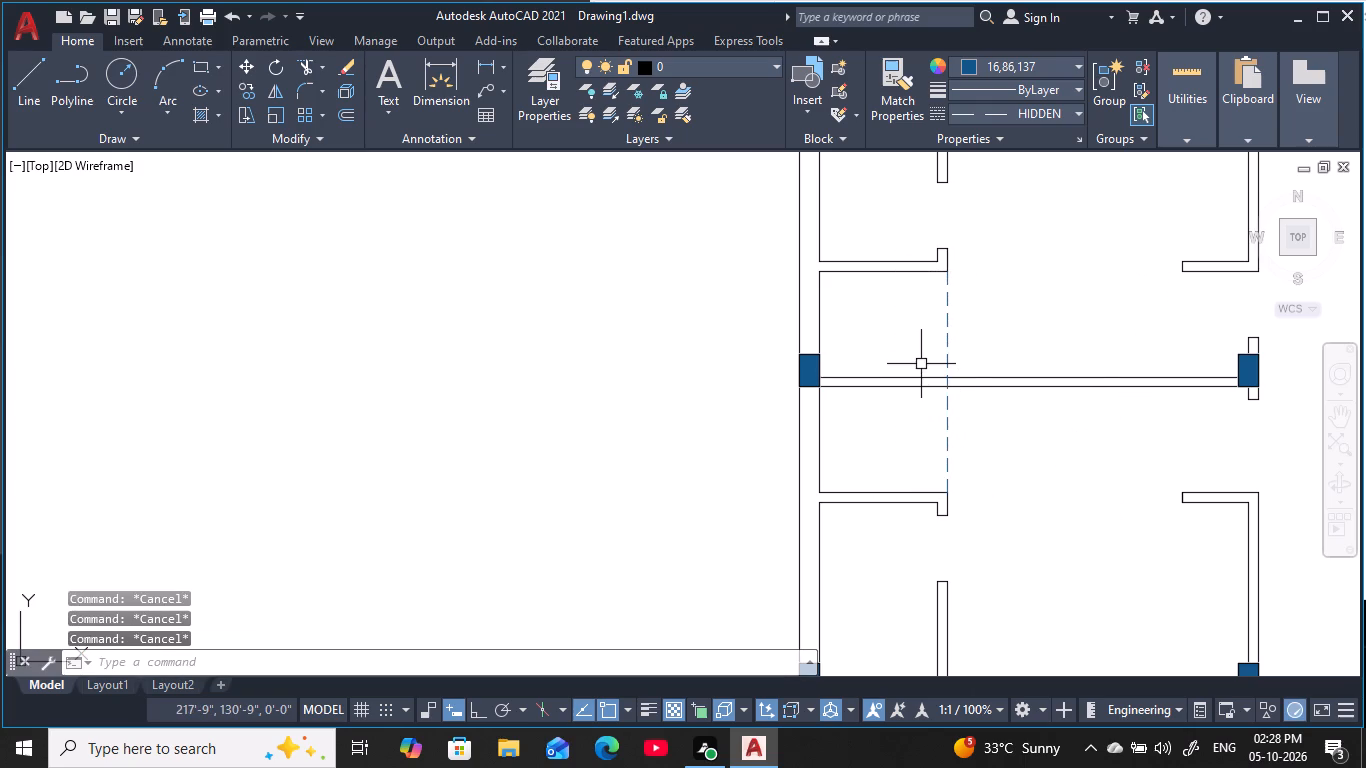
Offset the hidden line at the left side's fourth column row 4.5" toward the left outer wall.
{"action": "key", "text": "o"}
{"action": "key", "text": "space"}
{"action": "type", "text": "4.5"}
{"action": "key", "text": "space"}
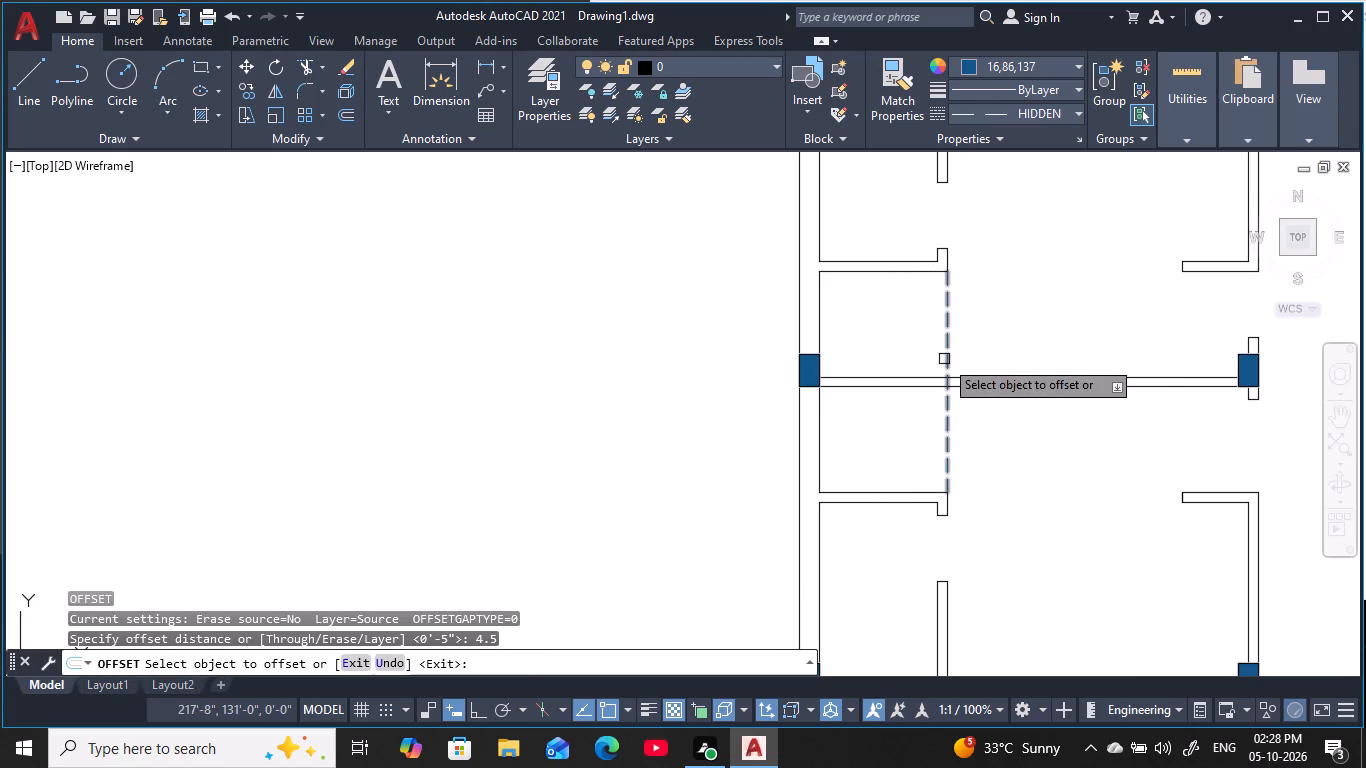
{"action": "left_click", "coordinate": [944, 359]}
{"action": "left_click", "coordinate": [877, 370]}
{"action": "key", "text": "Escape"}
{"action": "key", "text": "Escape"}
{"action": "key", "text": "Escape"}
{"action": "key", "text": "Escape"}
{"action": "key", "text": "Escape"}
{"action": "key", "text": "Escape"}
{"action": "key", "text": "Escape"}
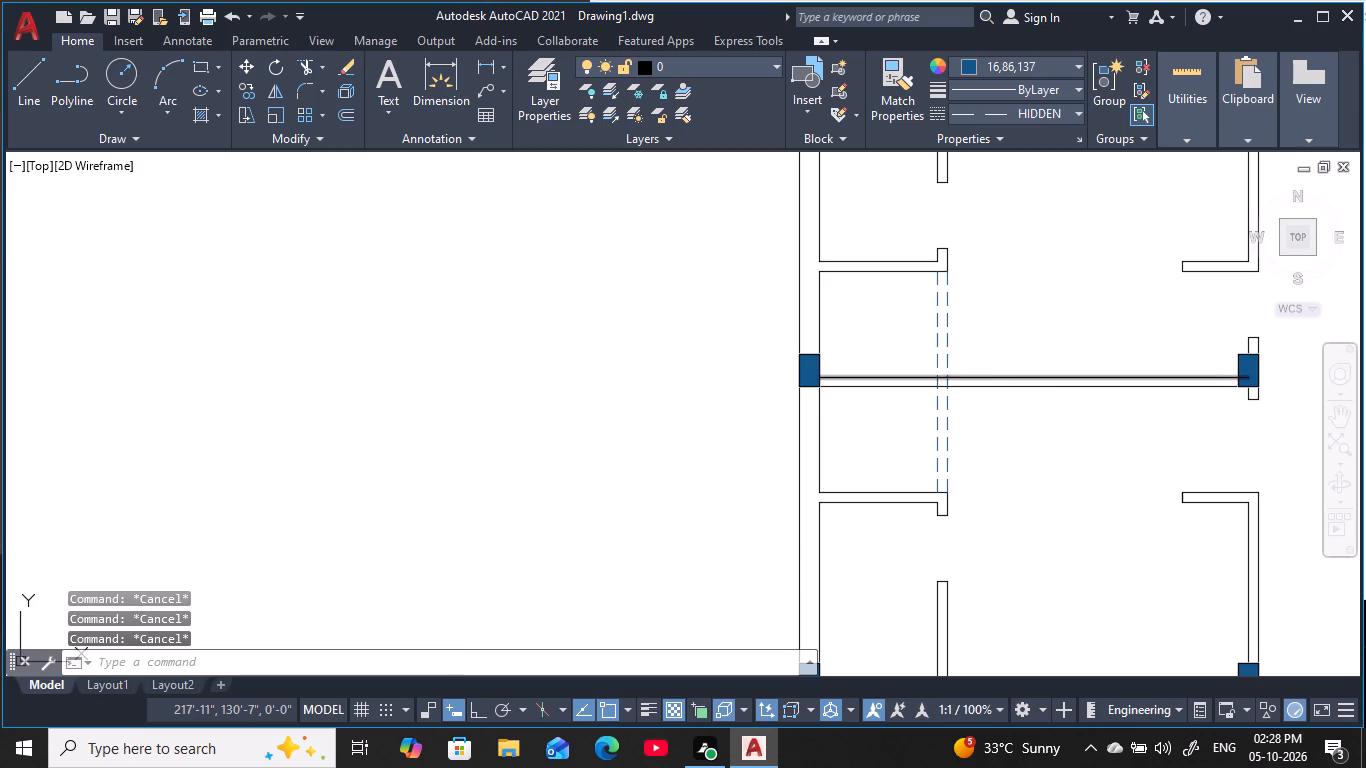
{"action": "key", "text": "Escape"}
{"action": "key", "text": "Escape"}
{"action": "key", "text": "Escape"}
{"action": "key", "text": "Escape"}
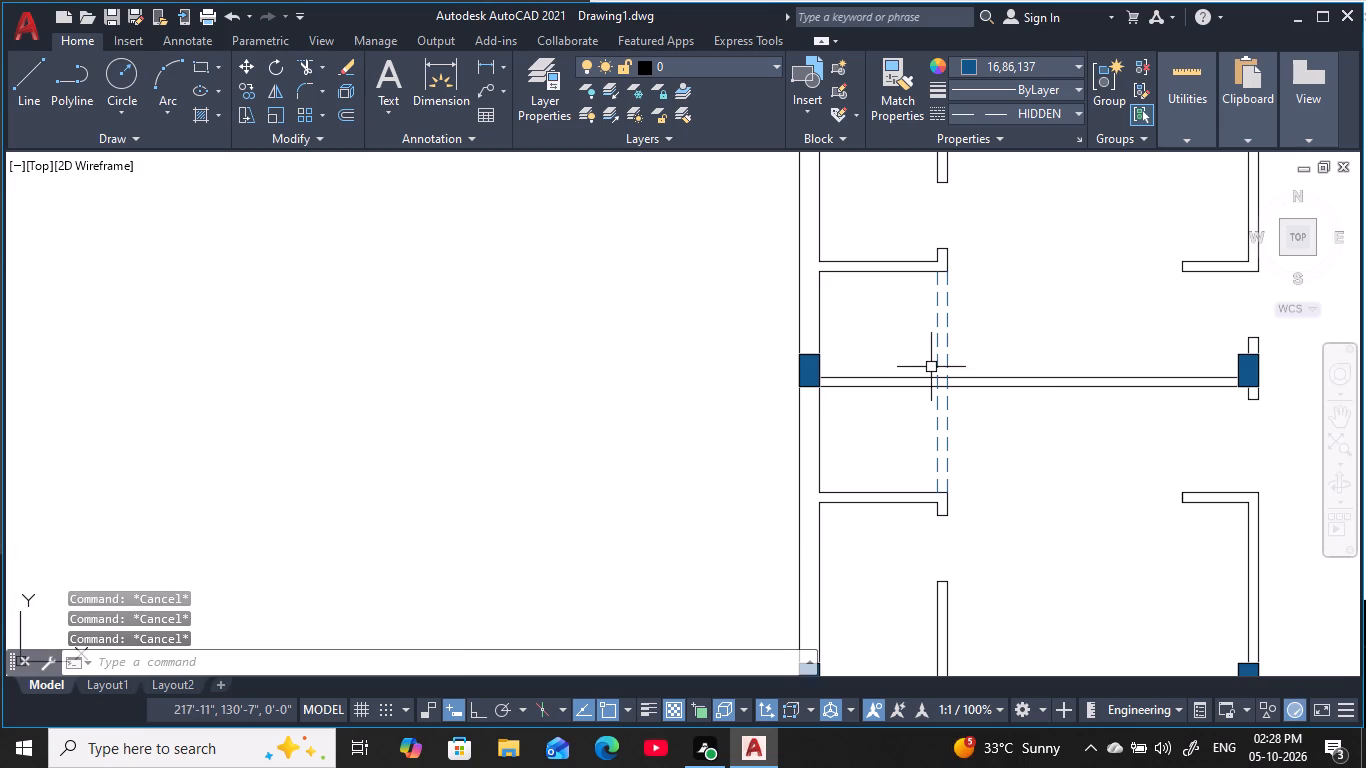
Draw a vertical hidden line about 8'-5" long between the right-side small rooms' wall corners, passing through the right inner column.
{"action": "scroll", "coordinate": [957, 355], "scroll_direction": "down", "scroll_amount": 2}
{"action": "middle_click_drag", "start_coordinate": [989, 316], "coordinate": [895, 380]}
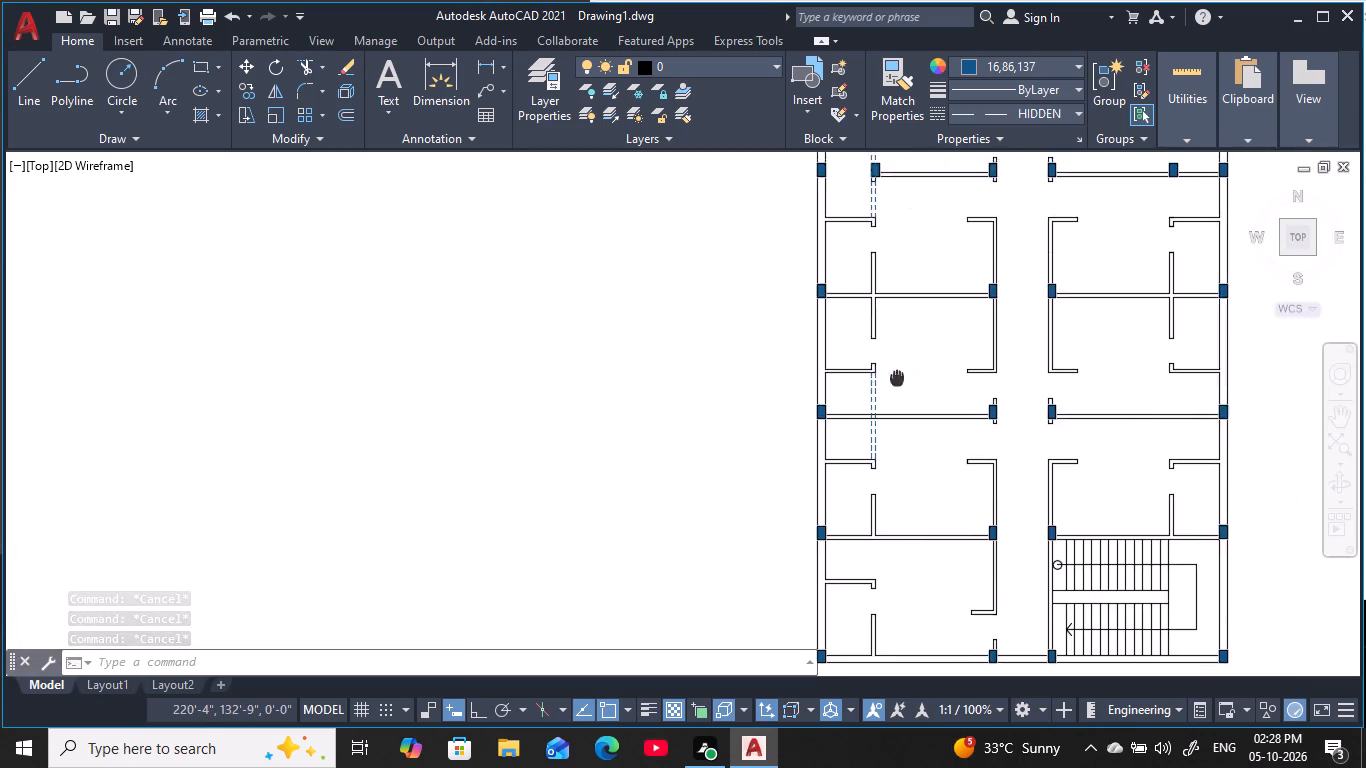
{"action": "middle_click_drag", "start_coordinate": [895, 380], "coordinate": [870, 394]}
{"action": "middle_click_drag", "start_coordinate": [899, 372], "coordinate": [808, 427]}
{"action": "key", "text": "Escape"}
{"action": "key", "text": "Escape"}
{"action": "middle_click_drag", "start_coordinate": [840, 302], "coordinate": [780, 361]}
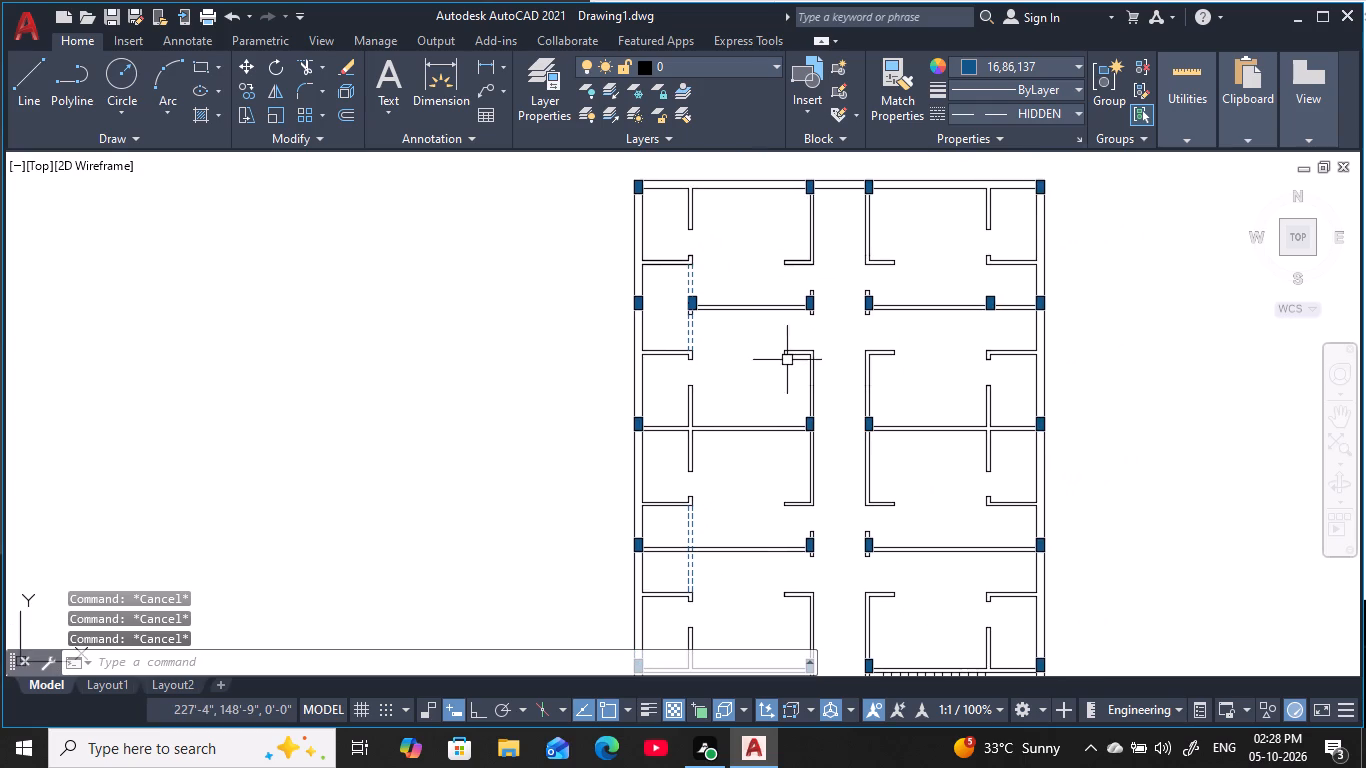
{"action": "scroll", "coordinate": [944, 281], "scroll_direction": "up", "scroll_amount": 2}
{"action": "key", "text": "Escape"}
{"action": "key", "text": "Escape"}
{"action": "middle_click_drag", "start_coordinate": [943, 281], "coordinate": [883, 308]}
{"action": "key", "text": "Escape"}
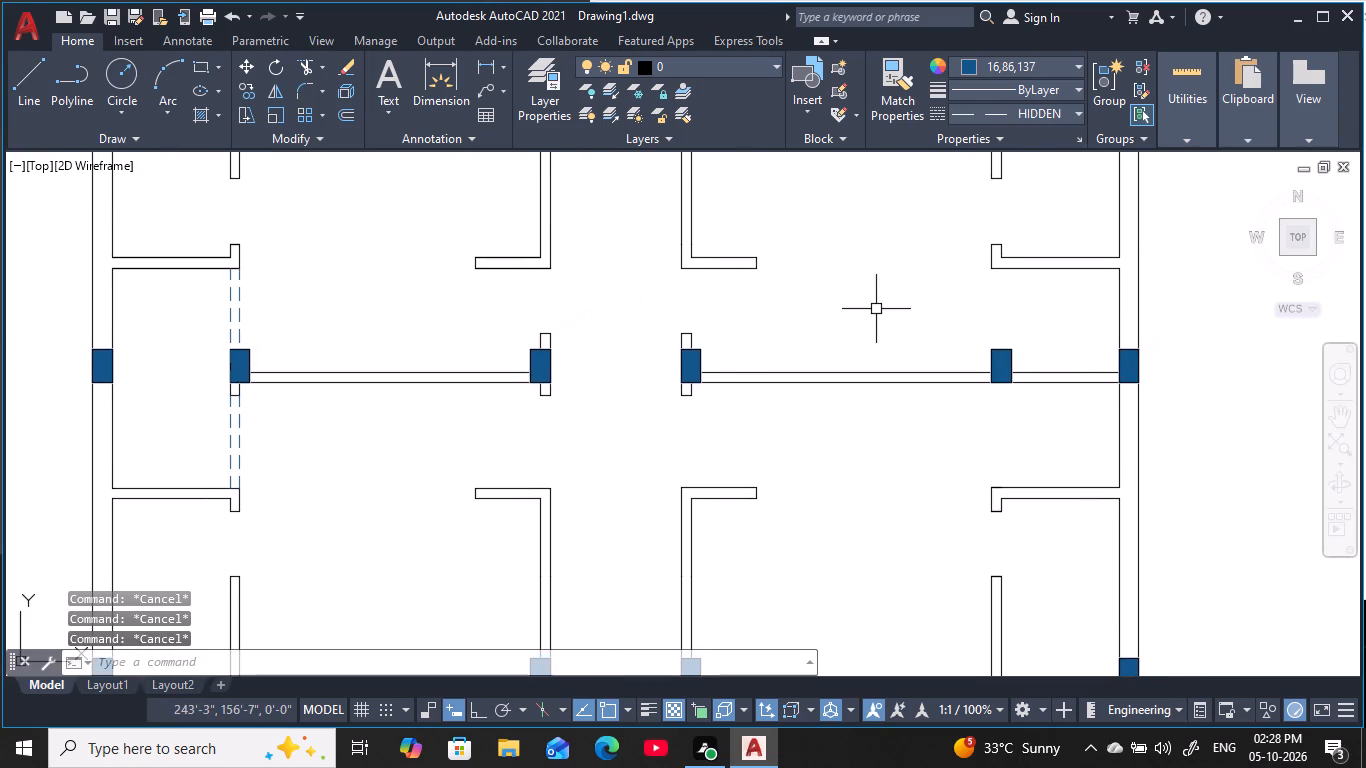
{"action": "key", "text": "Escape"}
{"action": "key", "text": "l"}
{"action": "key", "text": "space"}
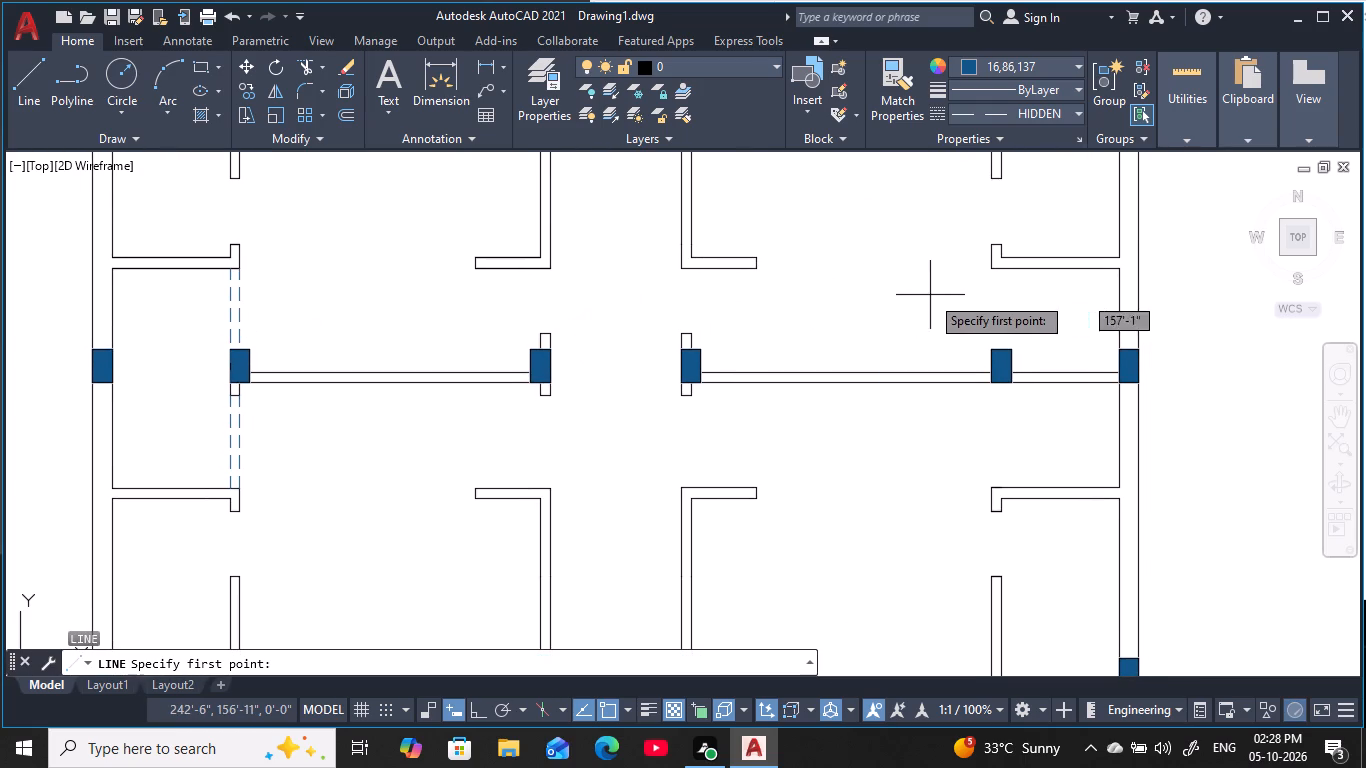
{"action": "left_click", "coordinate": [1003, 273]}
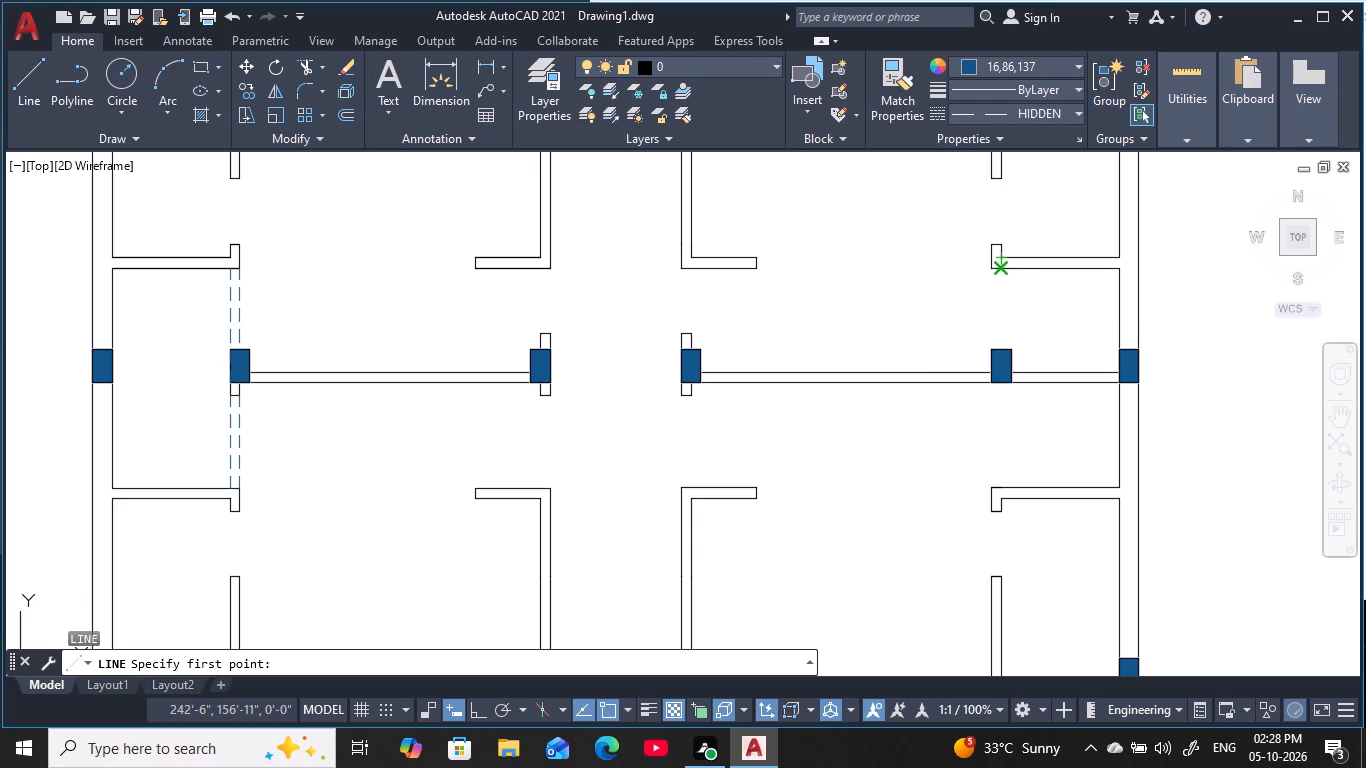
{"action": "left_click", "coordinate": [1003, 493]}
{"action": "key", "text": "Escape"}
{"action": "key", "text": "Escape"}
{"action": "key", "text": "Escape"}
{"action": "key", "text": "Escape"}
{"action": "key", "text": "Escape"}
{"action": "key", "text": "Escape"}
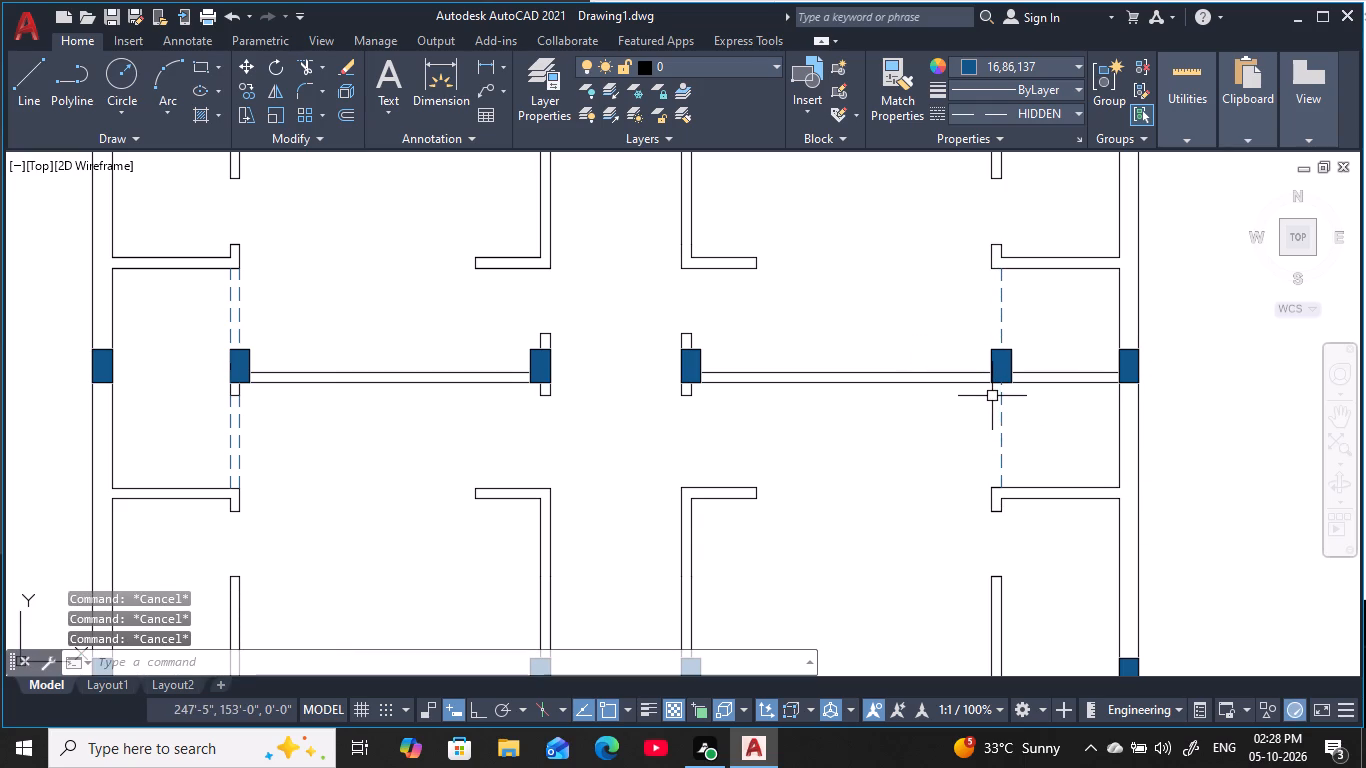
Offset the hidden line through the right inner column 4.5" toward the central corridor, across the wall thickness.
{"action": "key", "text": "o"}
{"action": "key", "text": "space"}
{"action": "key", "text": "4"}
{"action": "type", "text": ".5"}
{"action": "key", "text": "space"}
{"action": "left_click", "coordinate": [1006, 416]}
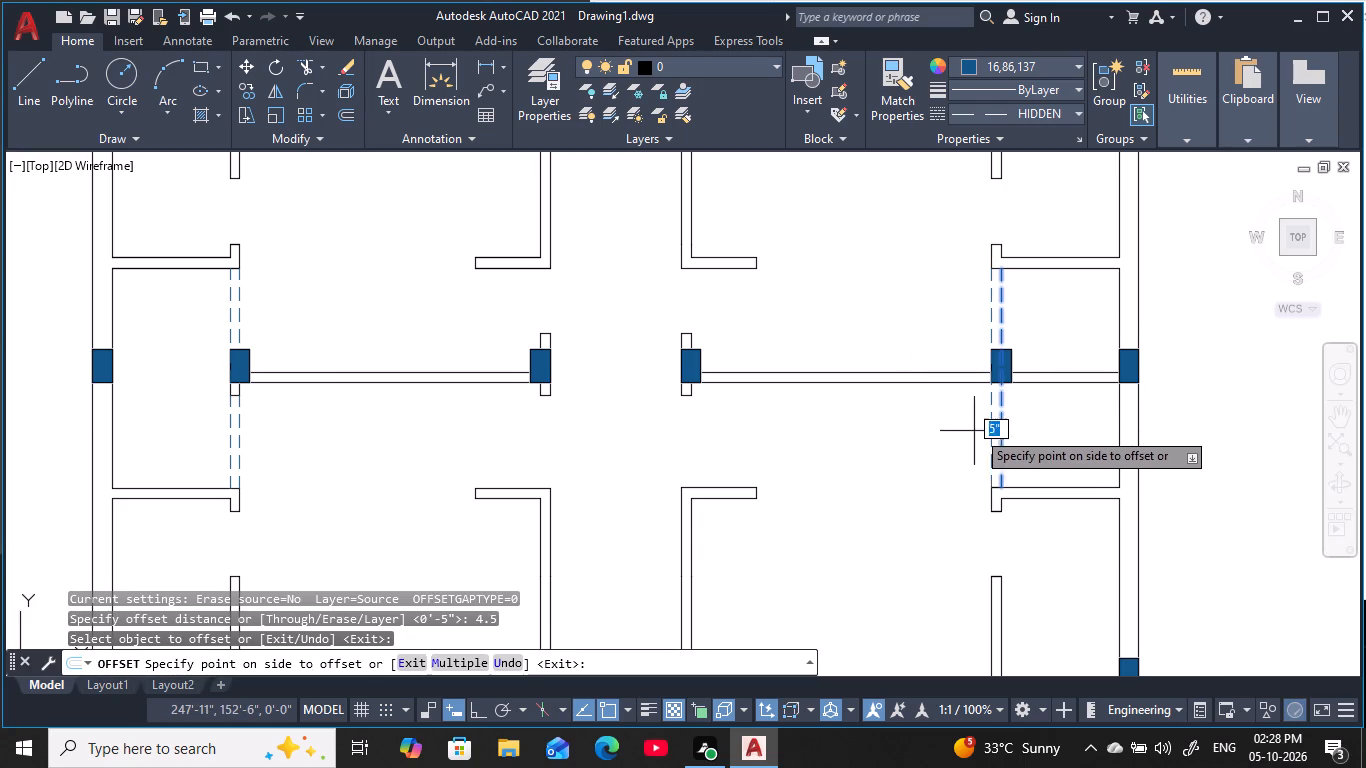
{"action": "left_click", "coordinate": [886, 453]}
{"action": "key", "text": "Escape"}
{"action": "key", "text": "Escape"}
Draw a vertical hidden line about 8'-6" long between the right-side small rooms' wall corners, crossing the double wall at the fourth column row.
{"action": "scroll", "coordinate": [887, 453], "scroll_direction": "down", "scroll_amount": 1}
{"action": "key", "text": "Escape"}
{"action": "middle_click_drag", "start_coordinate": [887, 455], "coordinate": [911, 299]}
{"action": "scroll", "coordinate": [889, 425], "scroll_direction": "down", "scroll_amount": 1}
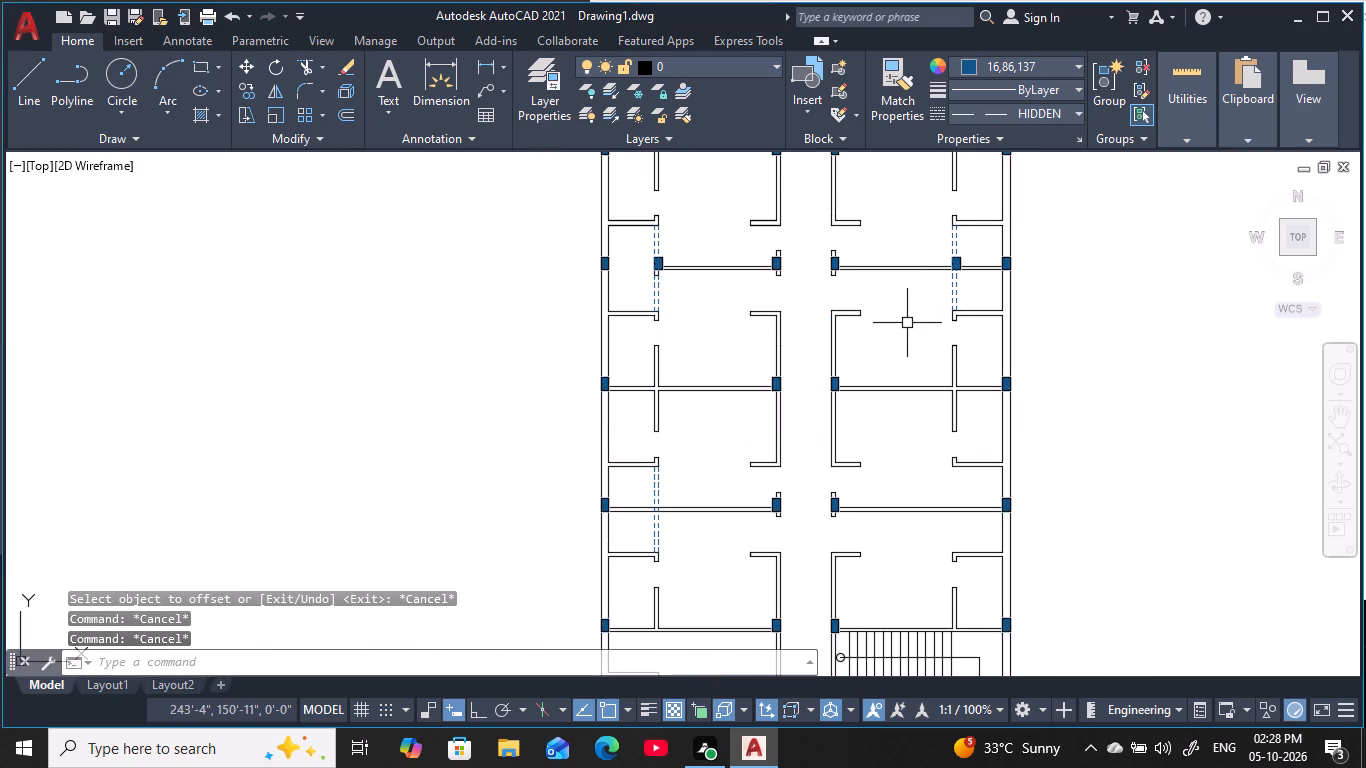
{"action": "middle_click_drag", "start_coordinate": [902, 338], "coordinate": [912, 246]}
{"action": "key", "text": "Escape"}
{"action": "scroll", "coordinate": [918, 368], "scroll_direction": "up", "scroll_amount": 2}
{"action": "key", "text": "Escape"}
{"action": "middle_click_drag", "start_coordinate": [918, 368], "coordinate": [831, 267]}
{"action": "key", "text": "Escape"}
{"action": "key", "text": "Escape"}
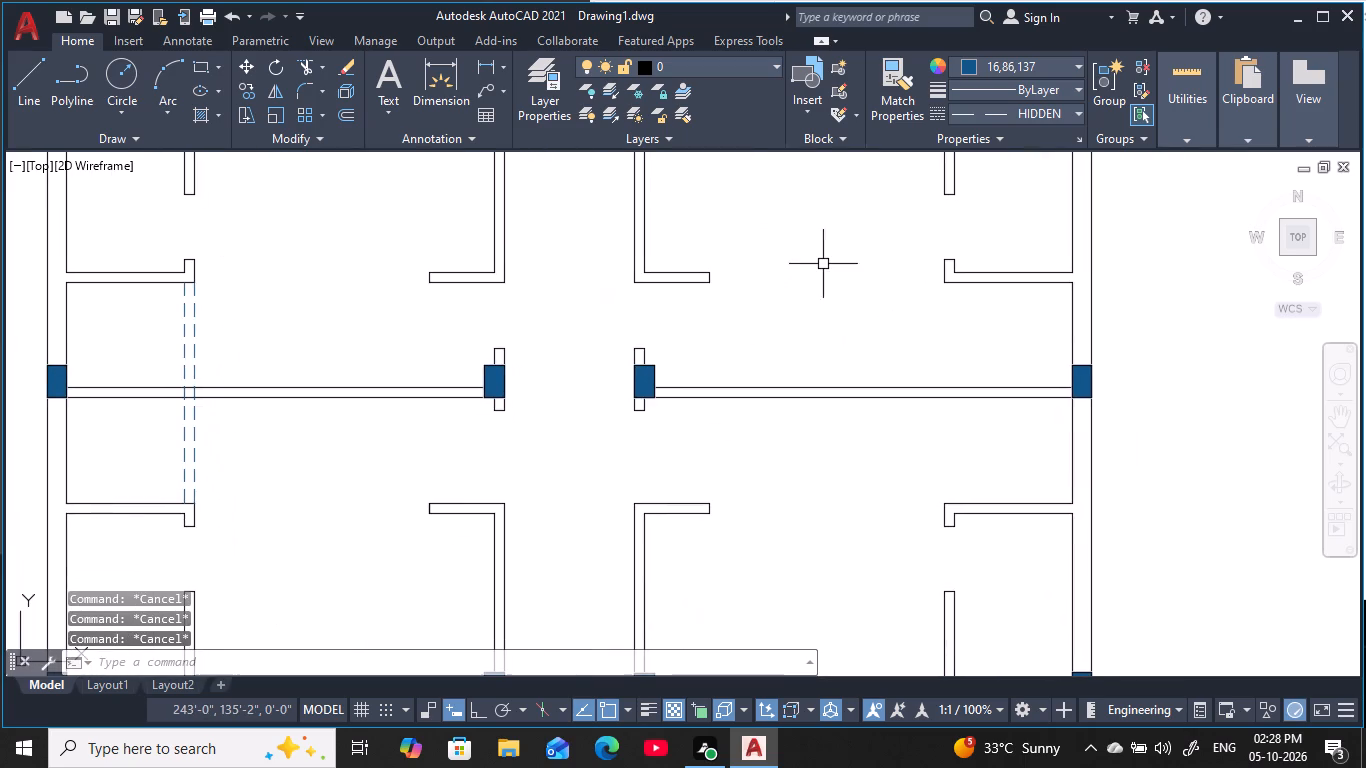
{"action": "key", "text": "Escape"}
{"action": "type", "text": "l"}
{"action": "key", "text": "space"}
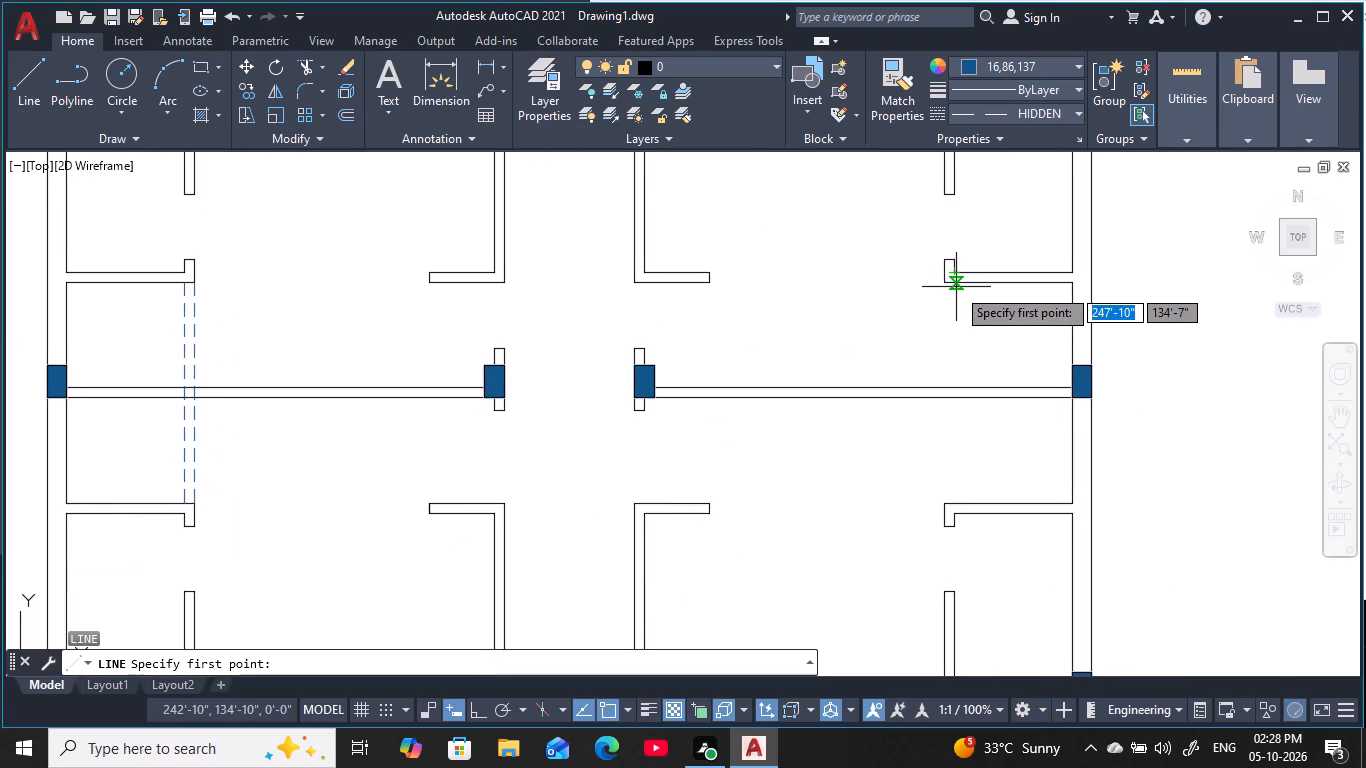
{"action": "left_click", "coordinate": [956, 287]}
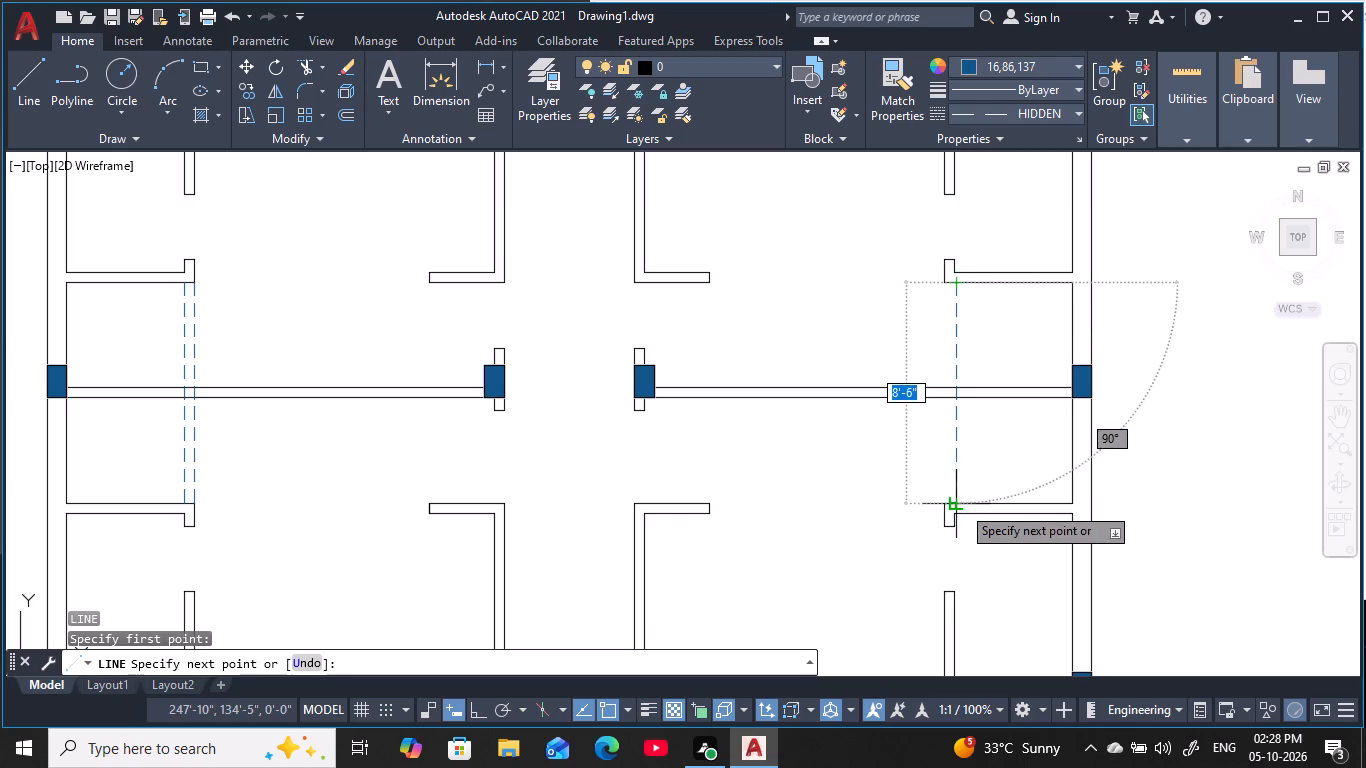
{"action": "left_click", "coordinate": [960, 506]}
{"action": "key", "text": "Escape"}
{"action": "key", "text": "Escape"}
{"action": "key", "text": "Escape"}
{"action": "key", "text": "Escape"}
{"action": "key", "text": "Escape"}
{"action": "key", "text": "Escape"}
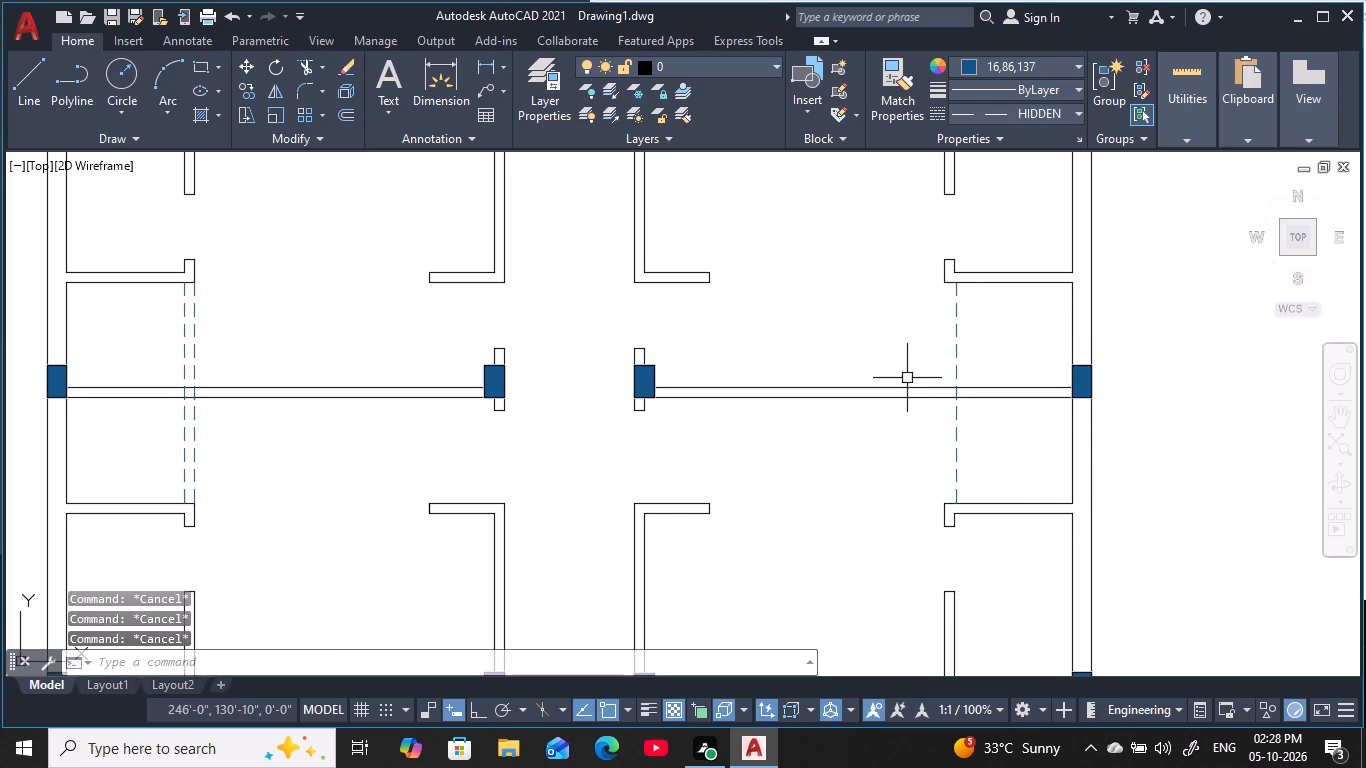
{"action": "key", "text": "Escape"}
{"action": "key", "text": "Escape"}
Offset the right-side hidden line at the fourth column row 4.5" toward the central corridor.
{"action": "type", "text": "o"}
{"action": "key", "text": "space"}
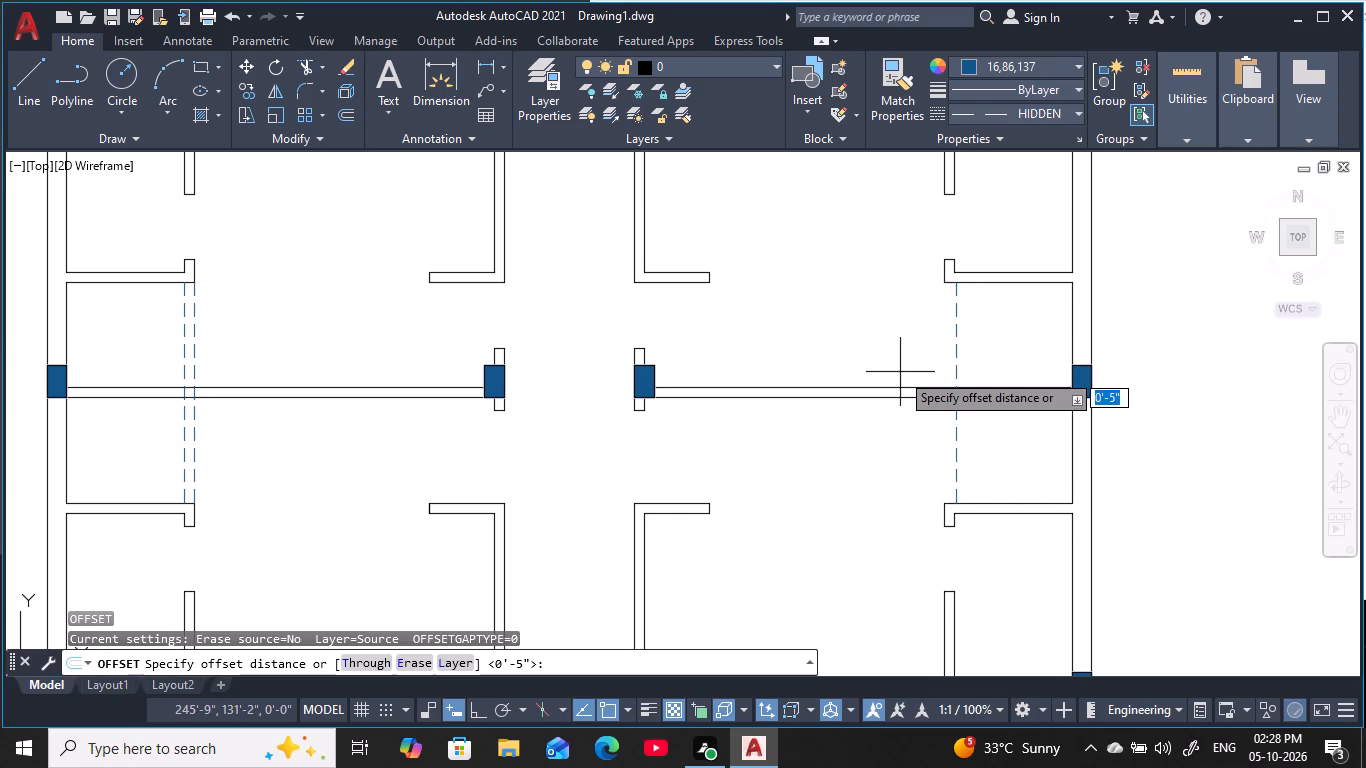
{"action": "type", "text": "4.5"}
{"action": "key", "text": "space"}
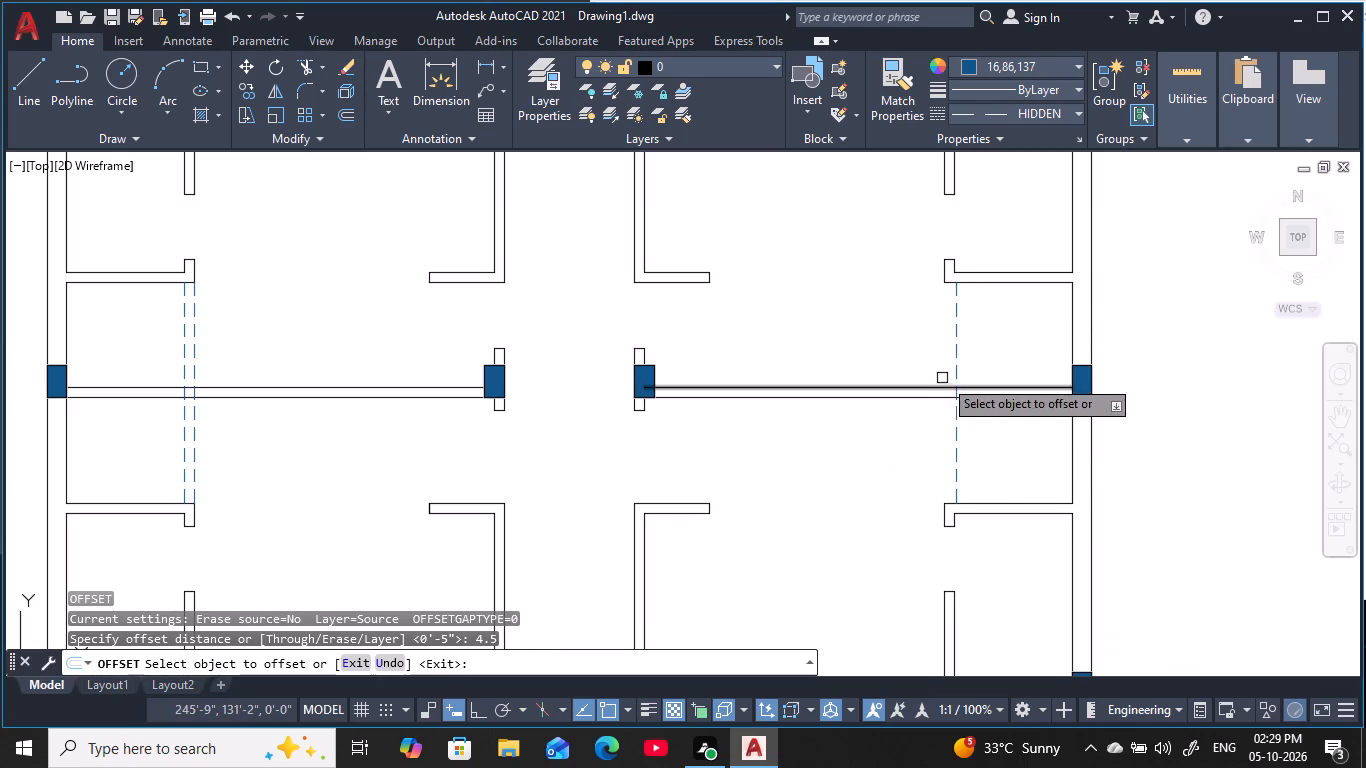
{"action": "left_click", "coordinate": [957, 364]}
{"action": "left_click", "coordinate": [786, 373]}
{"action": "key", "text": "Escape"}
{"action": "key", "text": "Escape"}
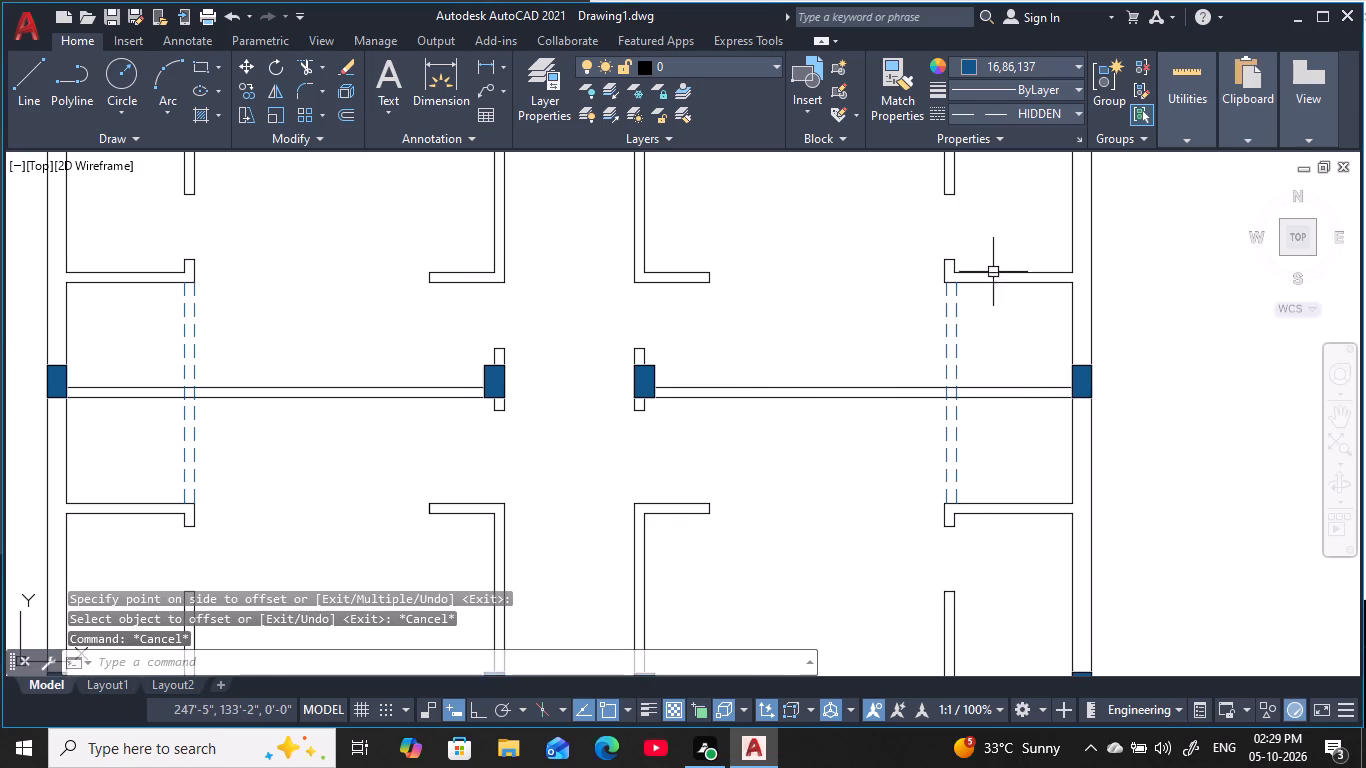
Erase both vertical hidden lines crossing the right-side double wall at the fourth column row.
{"action": "scroll", "coordinate": [996, 271], "scroll_direction": "up", "scroll_amount": 2}
{"action": "scroll", "coordinate": [958, 290], "scroll_direction": "down", "scroll_amount": 2}
{"action": "key", "text": "Escape"}
{"action": "key", "text": "Escape"}
{"action": "middle_click_drag", "start_coordinate": [955, 342], "coordinate": [1014, 307]}
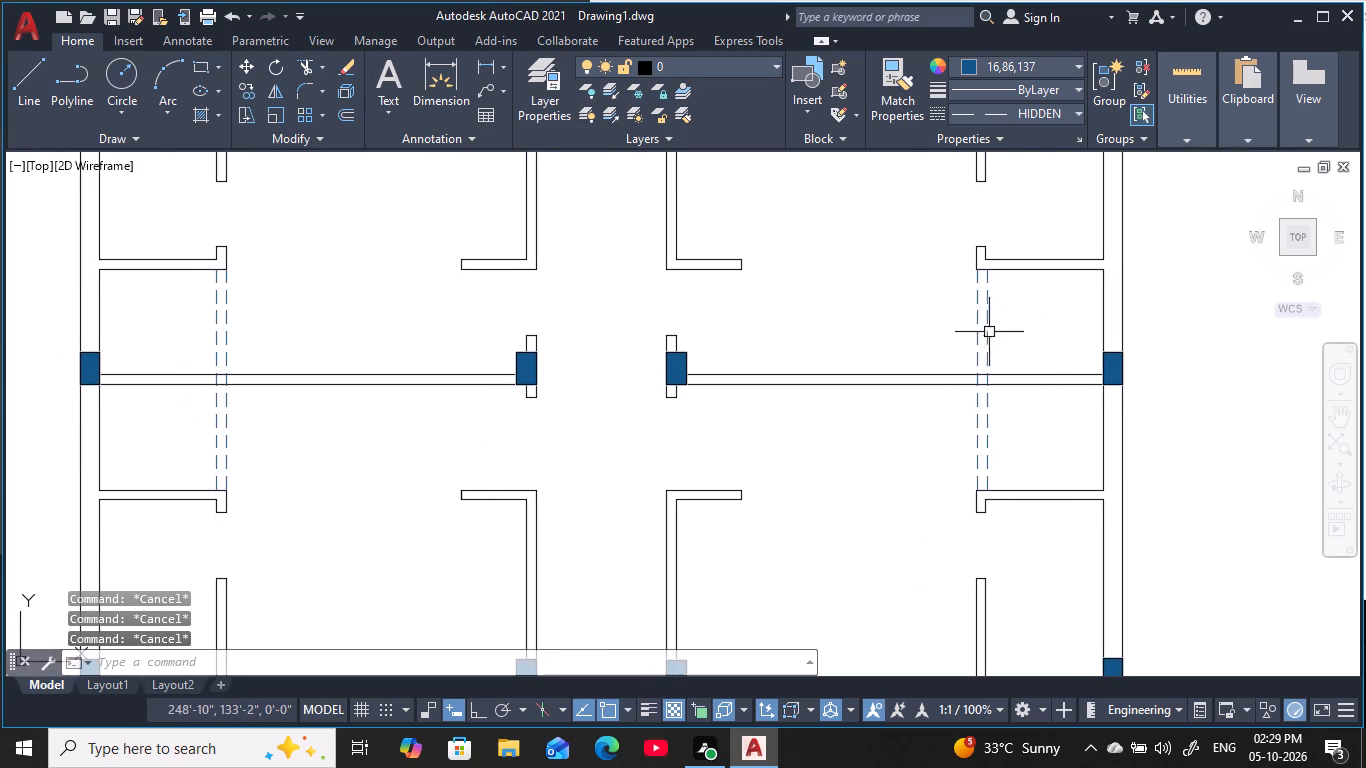
{"action": "key", "text": "Escape"}
{"action": "scroll", "coordinate": [986, 335], "scroll_direction": "up", "scroll_amount": 1}
{"action": "key", "text": "Escape"}
{"action": "key", "text": "Escape"}
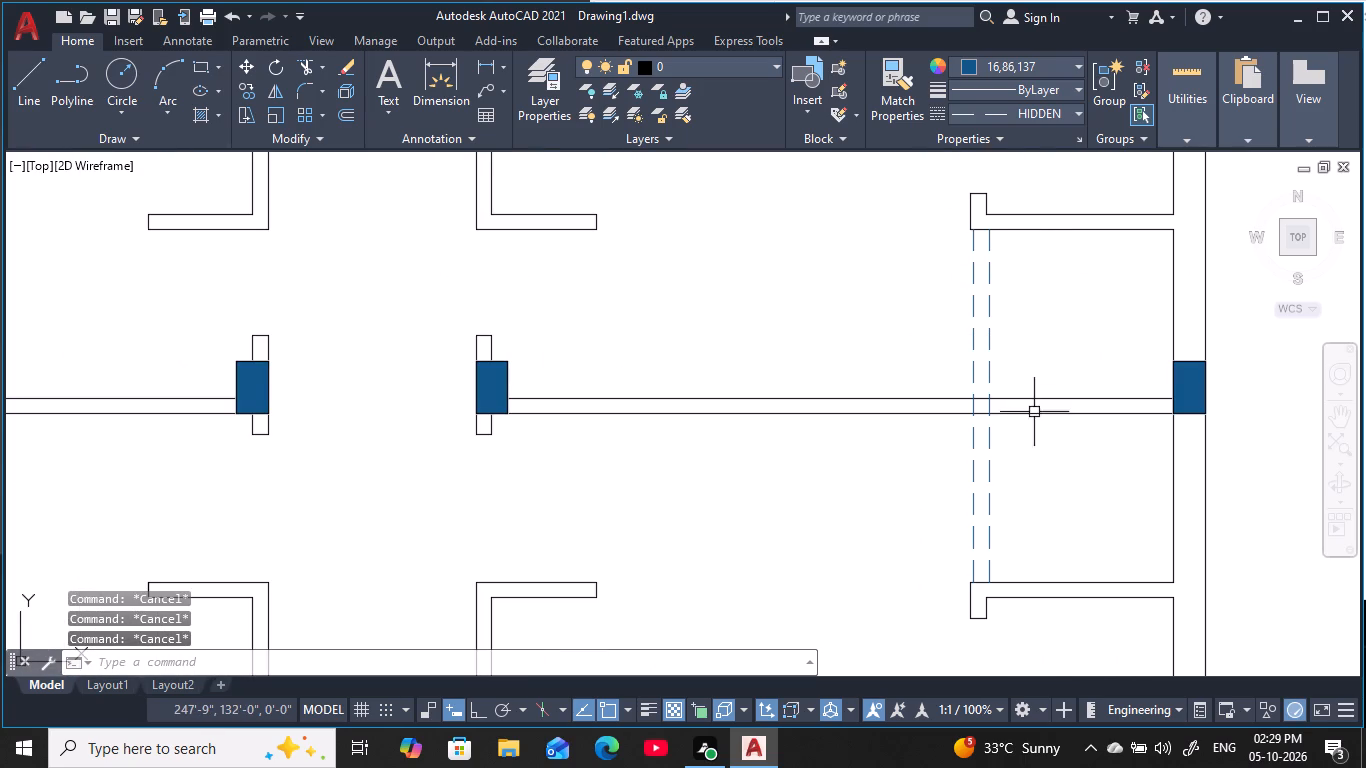
{"action": "key", "text": "Escape"}
{"action": "key", "text": "Escape"}
{"action": "left_click", "coordinate": [1034, 489]}
{"action": "left_click", "coordinate": [914, 469]}
{"action": "key", "text": "Delete"}
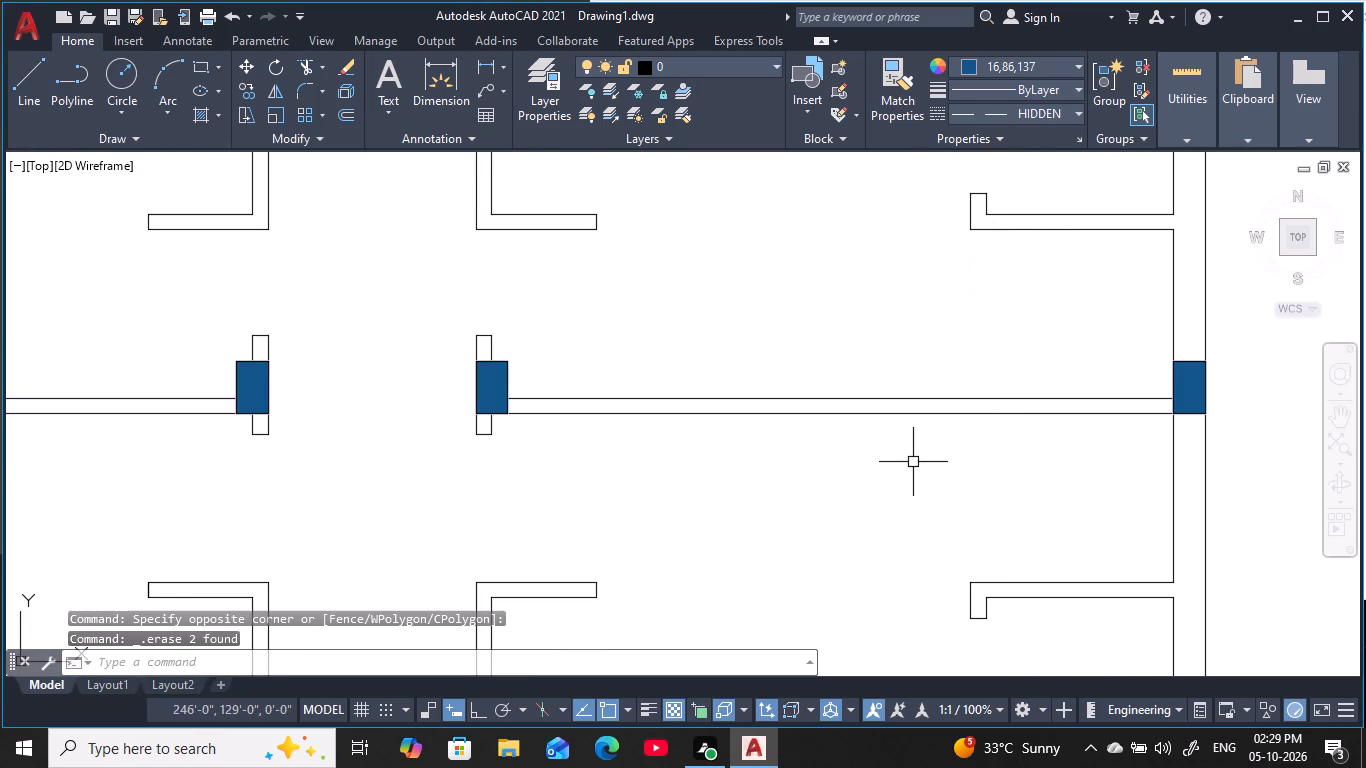
Draw a vertical hidden line about 8'-6" long between the corridor-side corners of the right small rooms' wall ends at the fourth column row.
{"action": "key", "text": "Escape"}
{"action": "key", "text": "Escape"}
{"action": "key", "text": "Escape"}
{"action": "key", "text": "Escape"}
{"action": "key", "text": "Escape"}
{"action": "key", "text": "Escape"}
{"action": "key", "text": "Escape"}
{"action": "key", "text": "Escape"}
{"action": "key", "text": "Escape"}
{"action": "key", "text": "Escape"}
{"action": "key", "text": "Escape"}
{"action": "key", "text": "Escape"}
{"action": "key", "text": "Escape"}
{"action": "key", "text": "Escape"}
{"action": "key", "text": "Escape"}
{"action": "key", "text": "Escape"}
{"action": "key", "text": "Escape"}
{"action": "key", "text": "Escape"}
{"action": "type", "text": "l"}
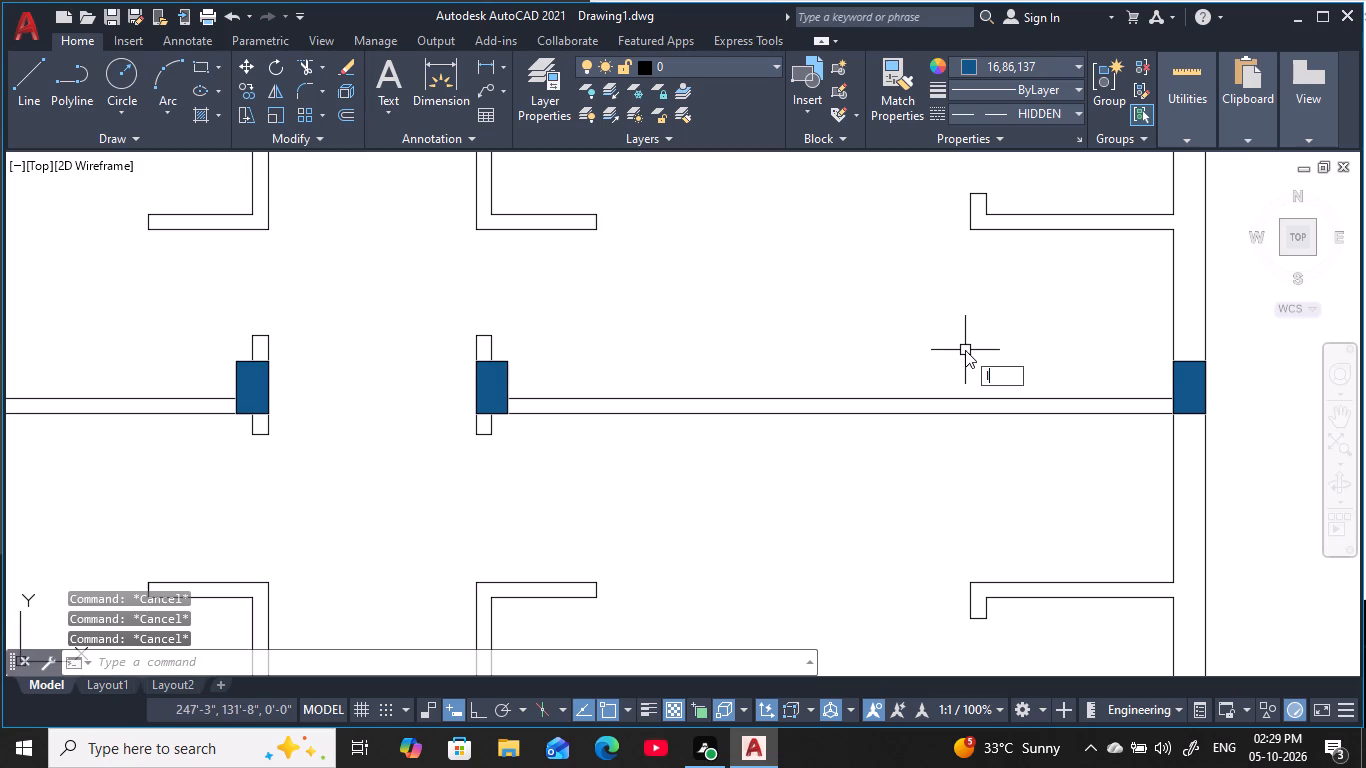
{"action": "key", "text": "space"}
{"action": "left_click", "coordinate": [974, 231]}
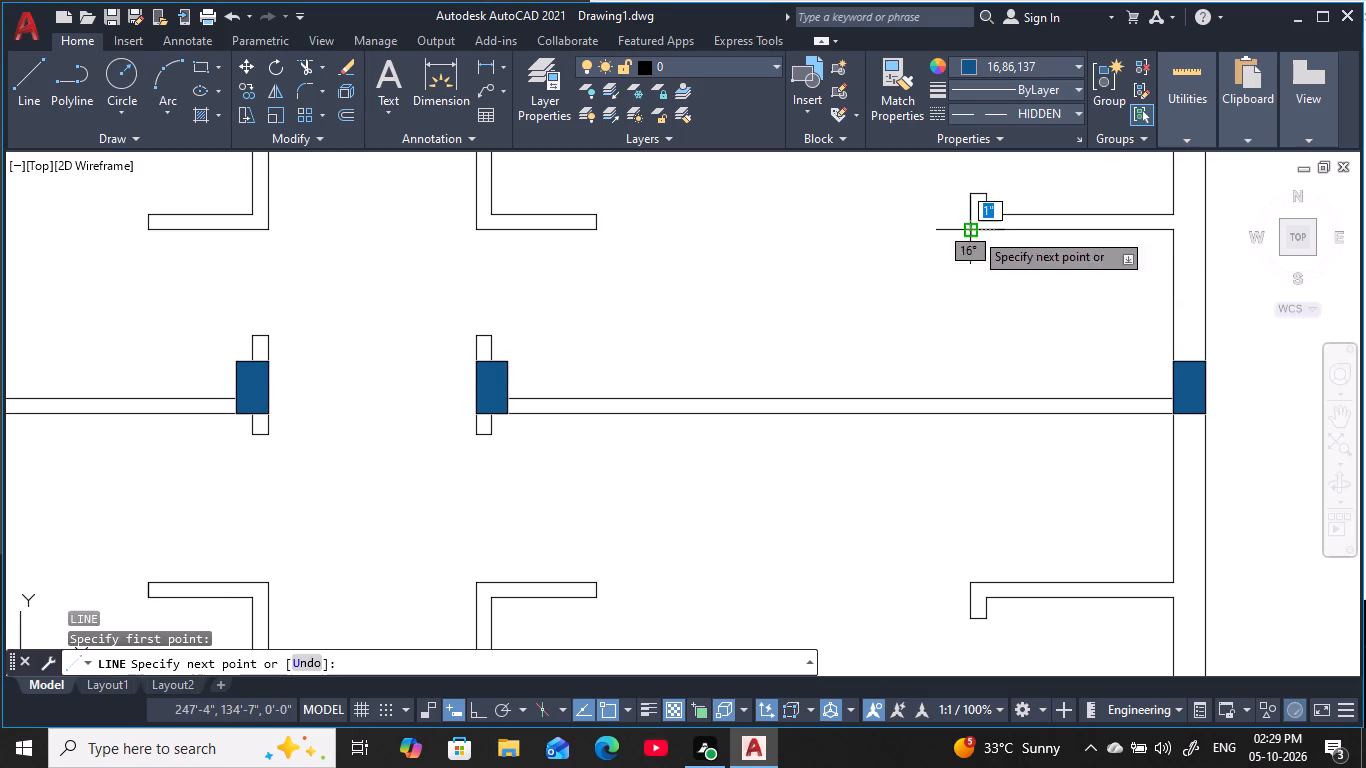
{"action": "left_click", "coordinate": [973, 582]}
{"action": "key", "text": "Escape"}
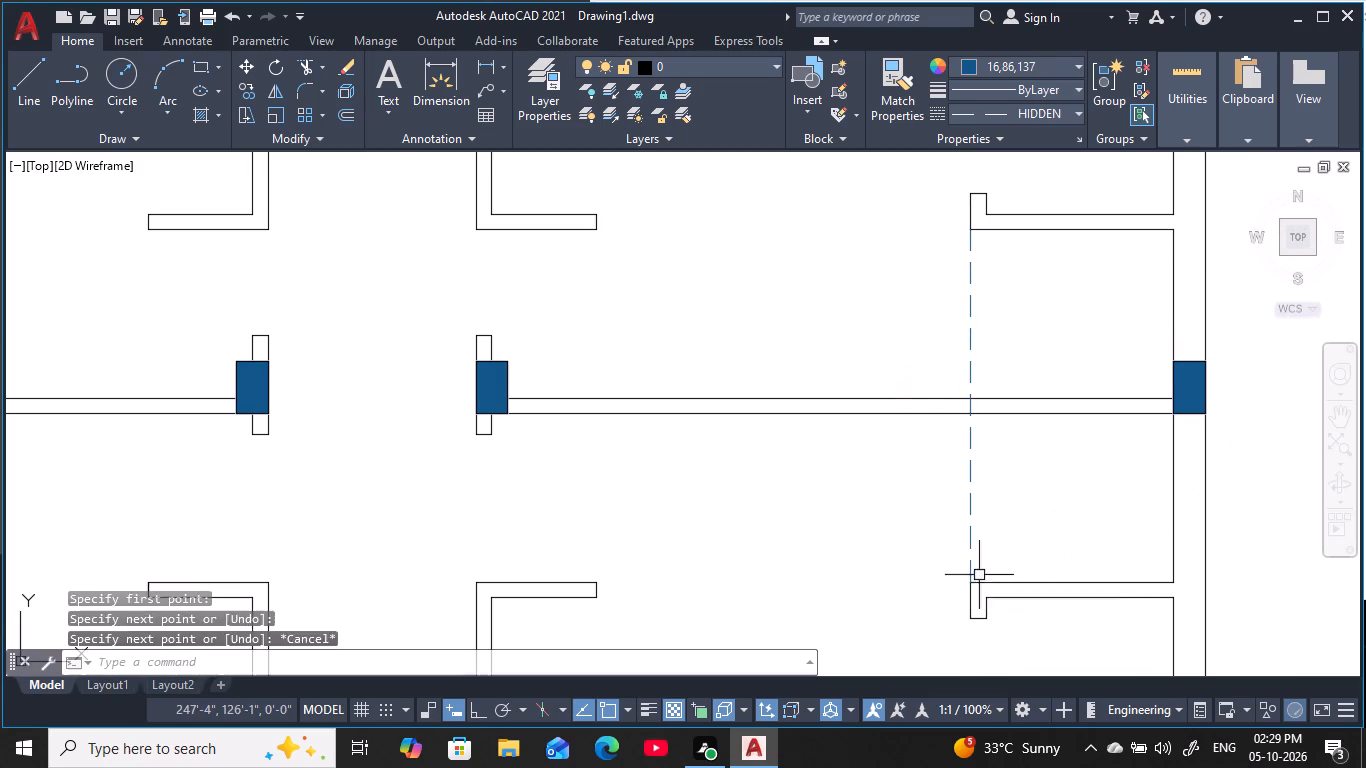
Offset the new right-side hidden line 4.5" toward the right outer wall, across the wall-end thickness.
{"action": "key", "text": "Escape"}
{"action": "key", "text": "Escape"}
{"action": "key", "text": "Escape"}
{"action": "key", "text": "Escape"}
{"action": "key", "text": "Escape"}
{"action": "key", "text": "Escape"}
{"action": "type", "text": "o"}
{"action": "key", "text": "space"}
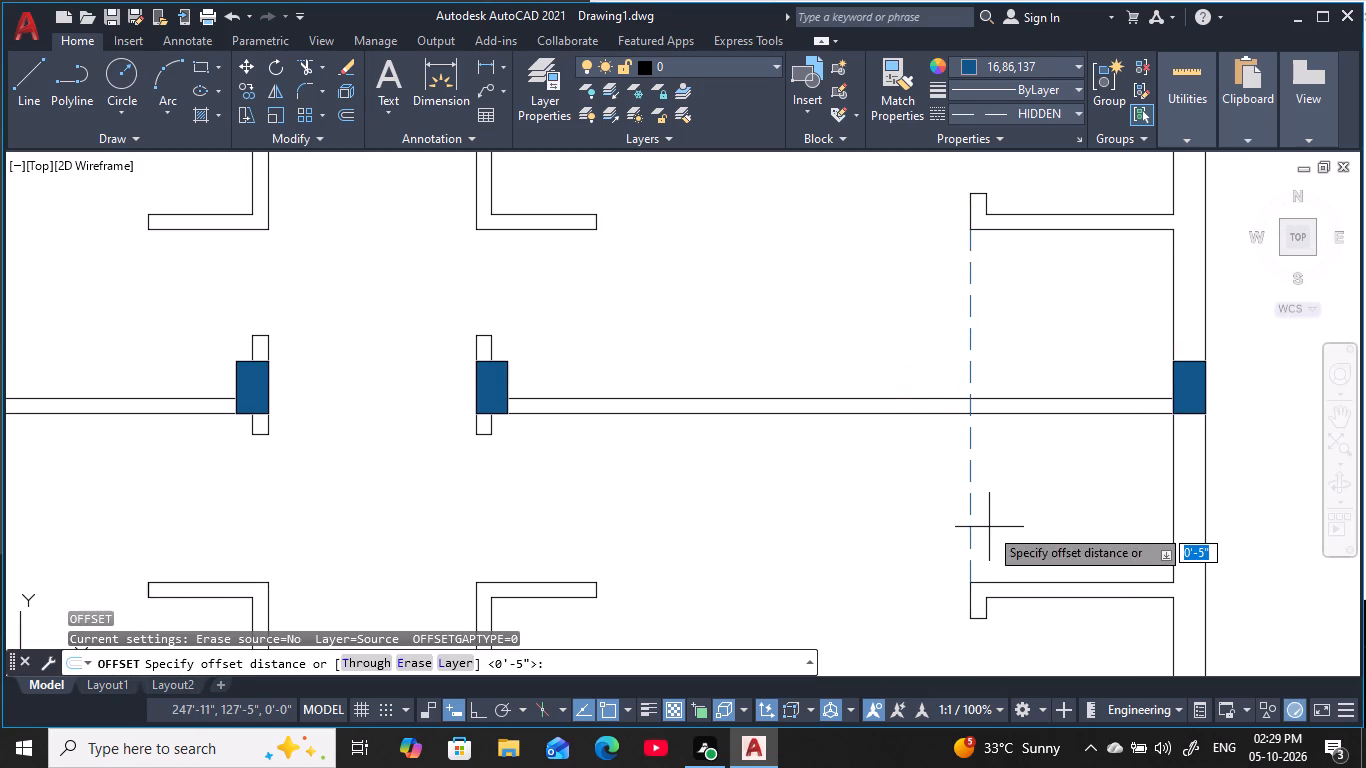
{"action": "key", "text": "4"}
{"action": "type", "text": ".5"}
{"action": "key", "text": "space"}
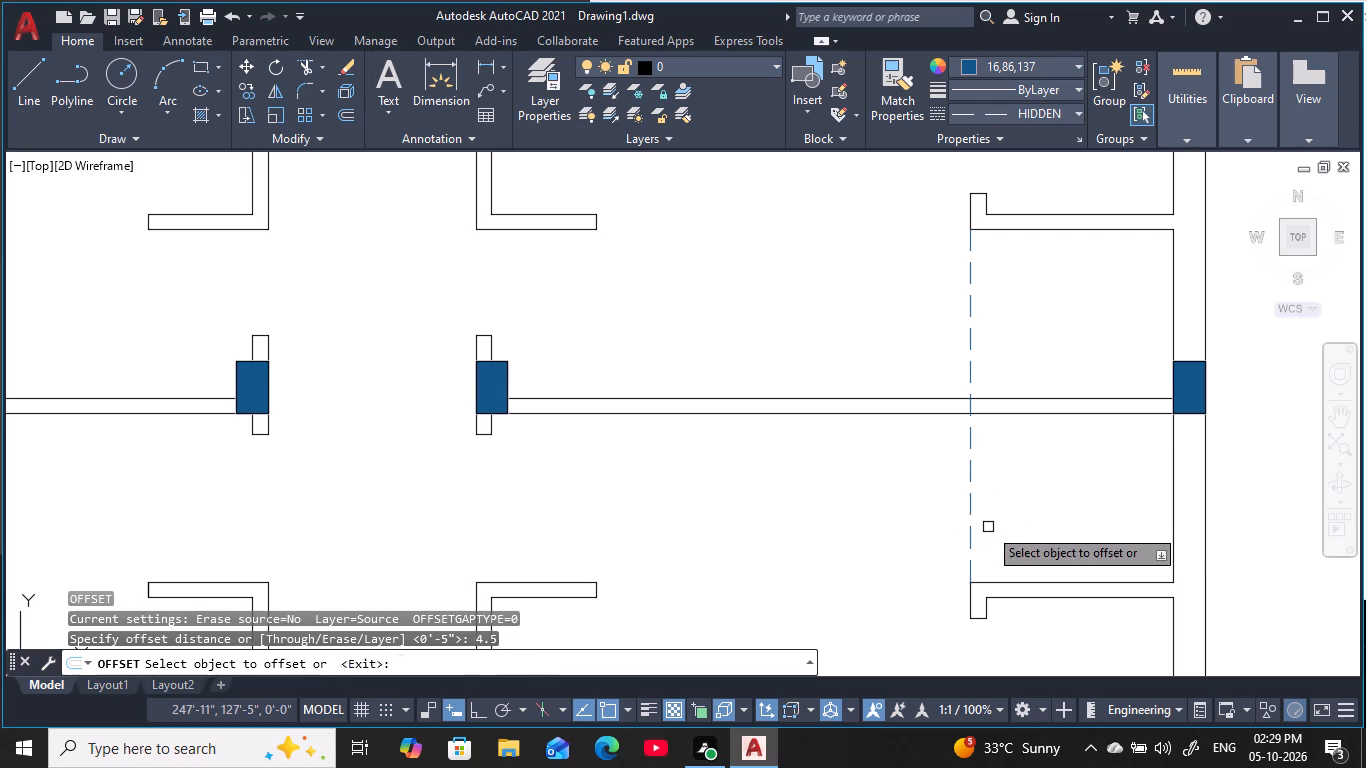
{"action": "left_click", "coordinate": [970, 505]}
{"action": "left_click", "coordinate": [1070, 504]}
{"action": "key", "text": "Escape"}
{"action": "key", "text": "Escape"}
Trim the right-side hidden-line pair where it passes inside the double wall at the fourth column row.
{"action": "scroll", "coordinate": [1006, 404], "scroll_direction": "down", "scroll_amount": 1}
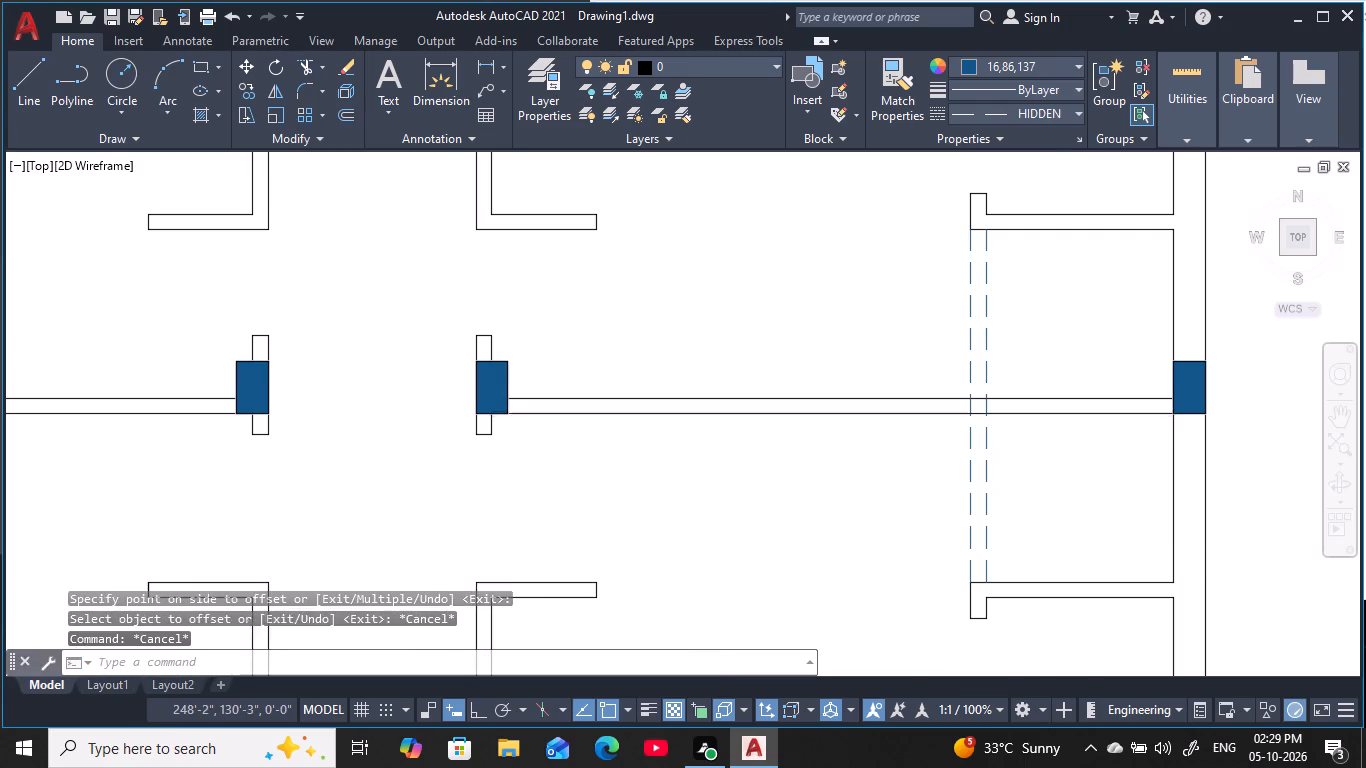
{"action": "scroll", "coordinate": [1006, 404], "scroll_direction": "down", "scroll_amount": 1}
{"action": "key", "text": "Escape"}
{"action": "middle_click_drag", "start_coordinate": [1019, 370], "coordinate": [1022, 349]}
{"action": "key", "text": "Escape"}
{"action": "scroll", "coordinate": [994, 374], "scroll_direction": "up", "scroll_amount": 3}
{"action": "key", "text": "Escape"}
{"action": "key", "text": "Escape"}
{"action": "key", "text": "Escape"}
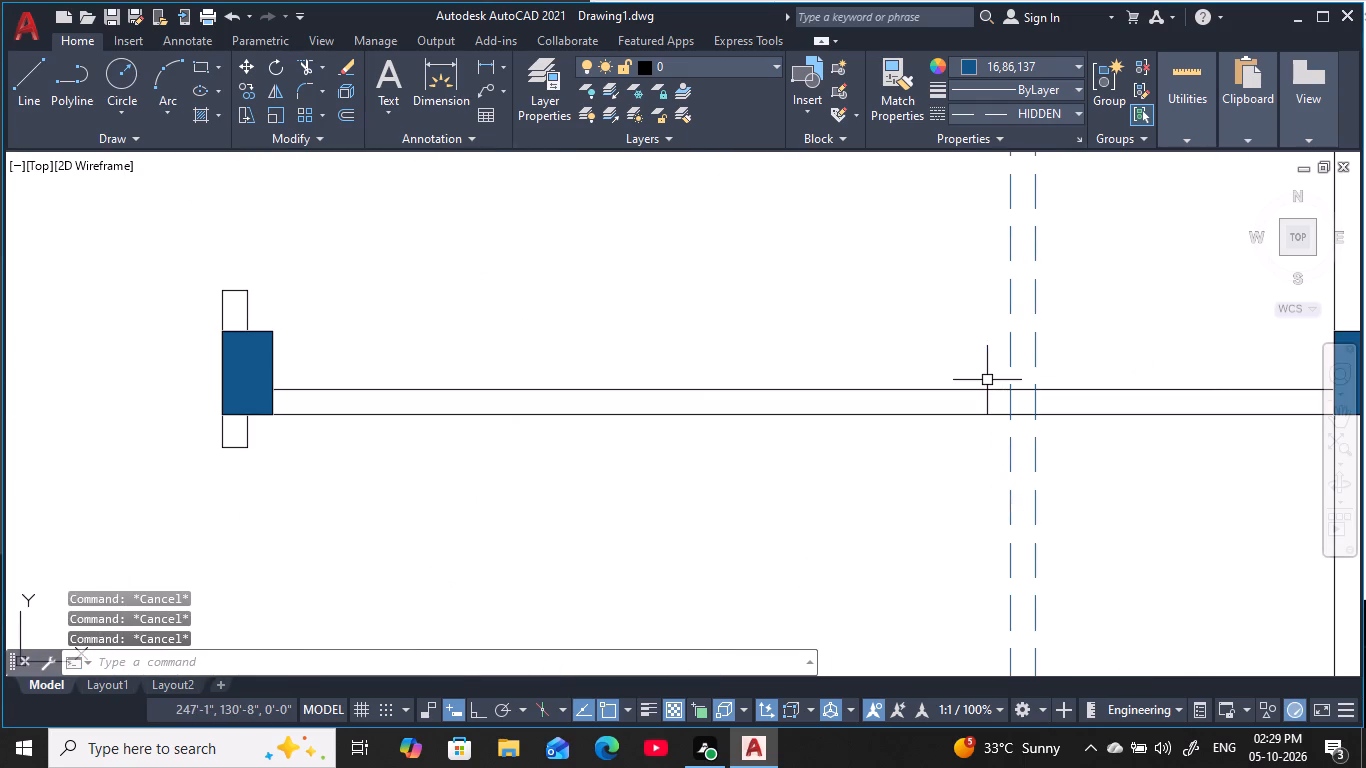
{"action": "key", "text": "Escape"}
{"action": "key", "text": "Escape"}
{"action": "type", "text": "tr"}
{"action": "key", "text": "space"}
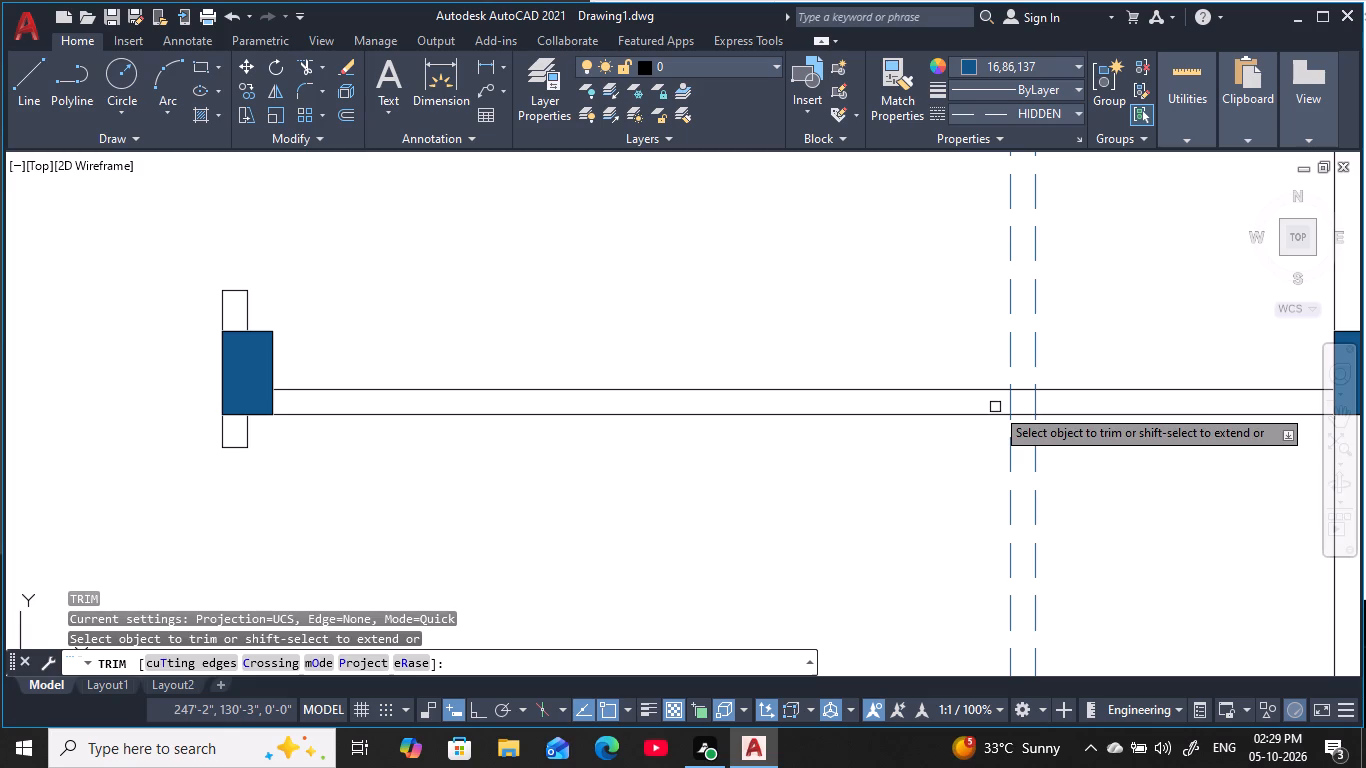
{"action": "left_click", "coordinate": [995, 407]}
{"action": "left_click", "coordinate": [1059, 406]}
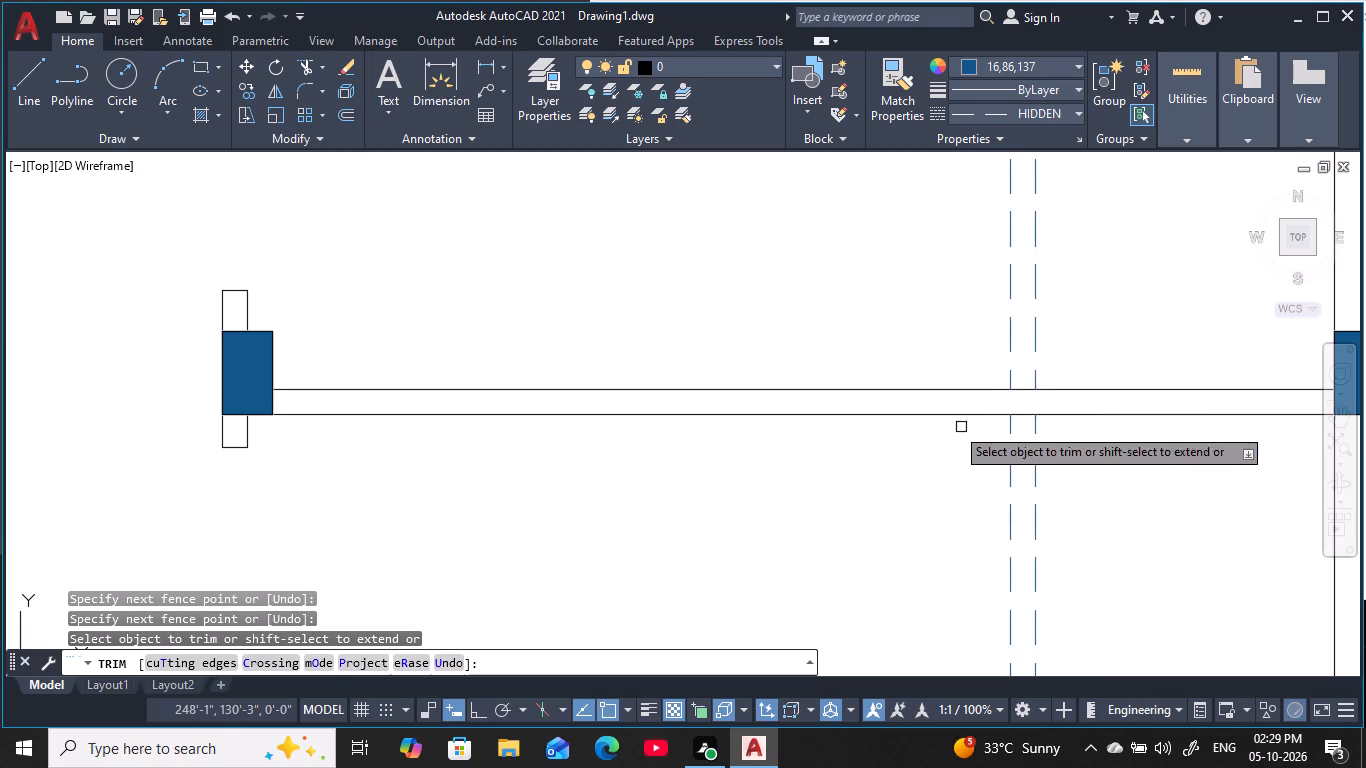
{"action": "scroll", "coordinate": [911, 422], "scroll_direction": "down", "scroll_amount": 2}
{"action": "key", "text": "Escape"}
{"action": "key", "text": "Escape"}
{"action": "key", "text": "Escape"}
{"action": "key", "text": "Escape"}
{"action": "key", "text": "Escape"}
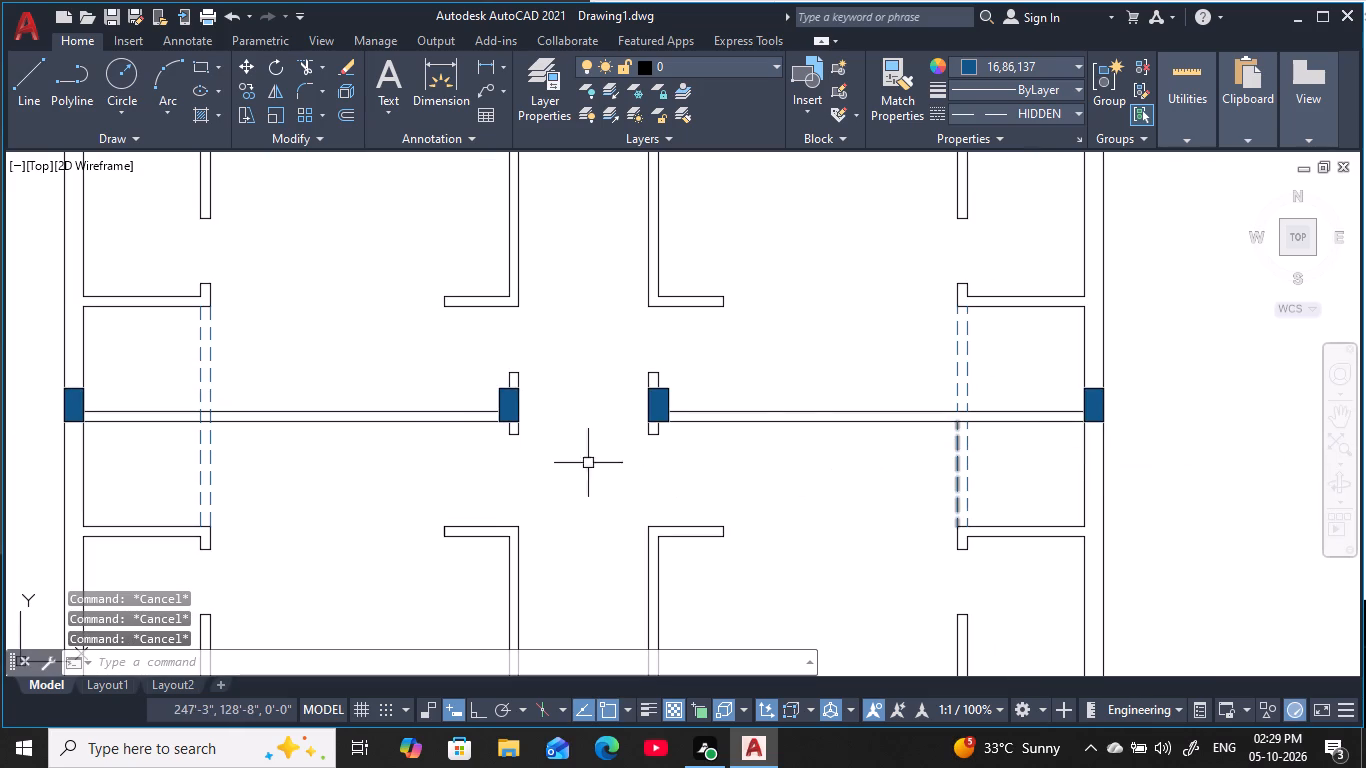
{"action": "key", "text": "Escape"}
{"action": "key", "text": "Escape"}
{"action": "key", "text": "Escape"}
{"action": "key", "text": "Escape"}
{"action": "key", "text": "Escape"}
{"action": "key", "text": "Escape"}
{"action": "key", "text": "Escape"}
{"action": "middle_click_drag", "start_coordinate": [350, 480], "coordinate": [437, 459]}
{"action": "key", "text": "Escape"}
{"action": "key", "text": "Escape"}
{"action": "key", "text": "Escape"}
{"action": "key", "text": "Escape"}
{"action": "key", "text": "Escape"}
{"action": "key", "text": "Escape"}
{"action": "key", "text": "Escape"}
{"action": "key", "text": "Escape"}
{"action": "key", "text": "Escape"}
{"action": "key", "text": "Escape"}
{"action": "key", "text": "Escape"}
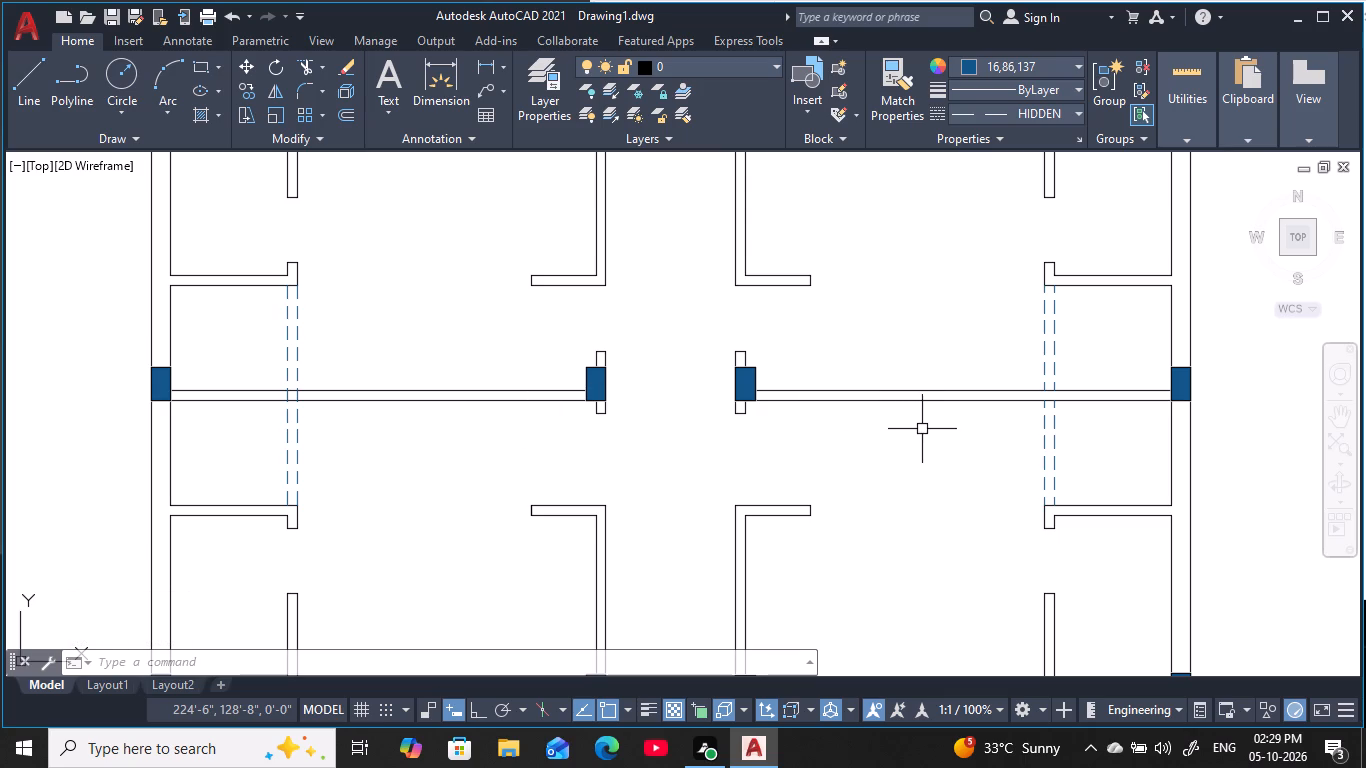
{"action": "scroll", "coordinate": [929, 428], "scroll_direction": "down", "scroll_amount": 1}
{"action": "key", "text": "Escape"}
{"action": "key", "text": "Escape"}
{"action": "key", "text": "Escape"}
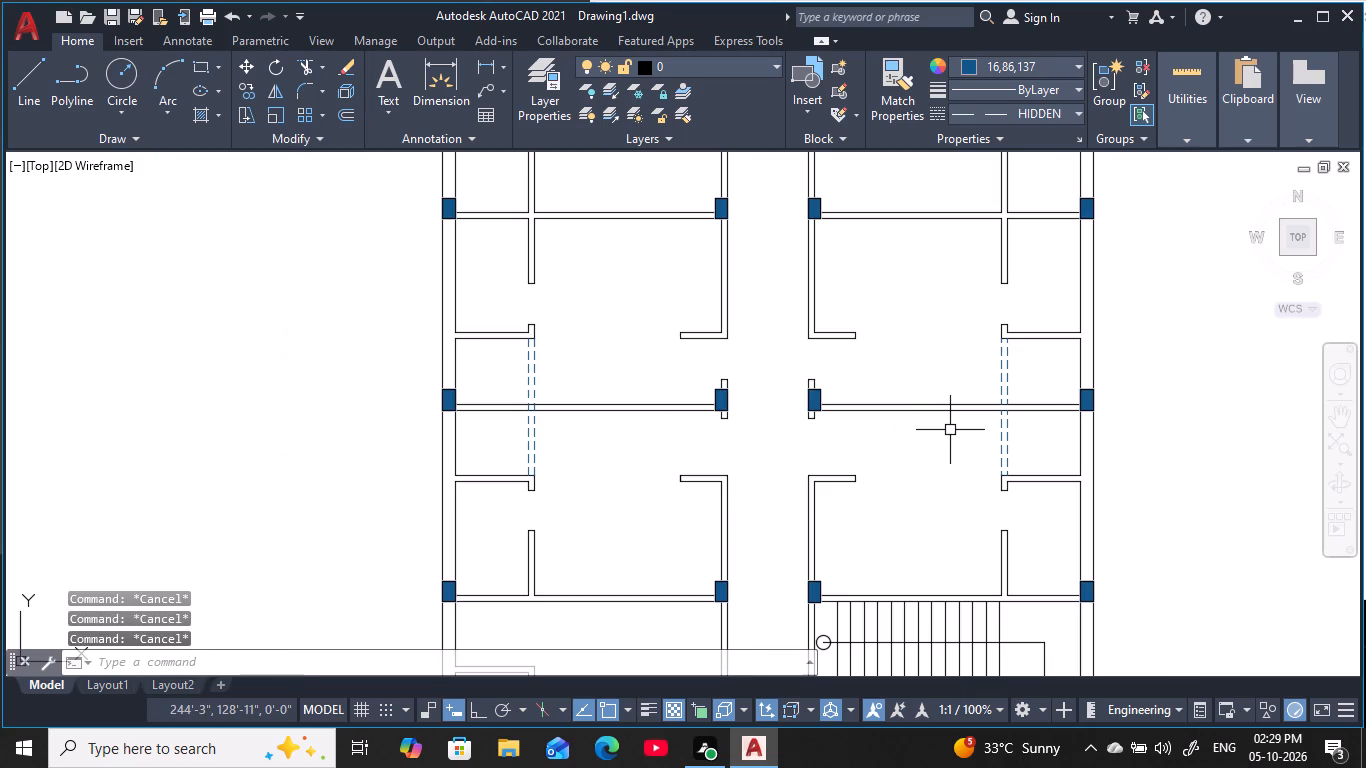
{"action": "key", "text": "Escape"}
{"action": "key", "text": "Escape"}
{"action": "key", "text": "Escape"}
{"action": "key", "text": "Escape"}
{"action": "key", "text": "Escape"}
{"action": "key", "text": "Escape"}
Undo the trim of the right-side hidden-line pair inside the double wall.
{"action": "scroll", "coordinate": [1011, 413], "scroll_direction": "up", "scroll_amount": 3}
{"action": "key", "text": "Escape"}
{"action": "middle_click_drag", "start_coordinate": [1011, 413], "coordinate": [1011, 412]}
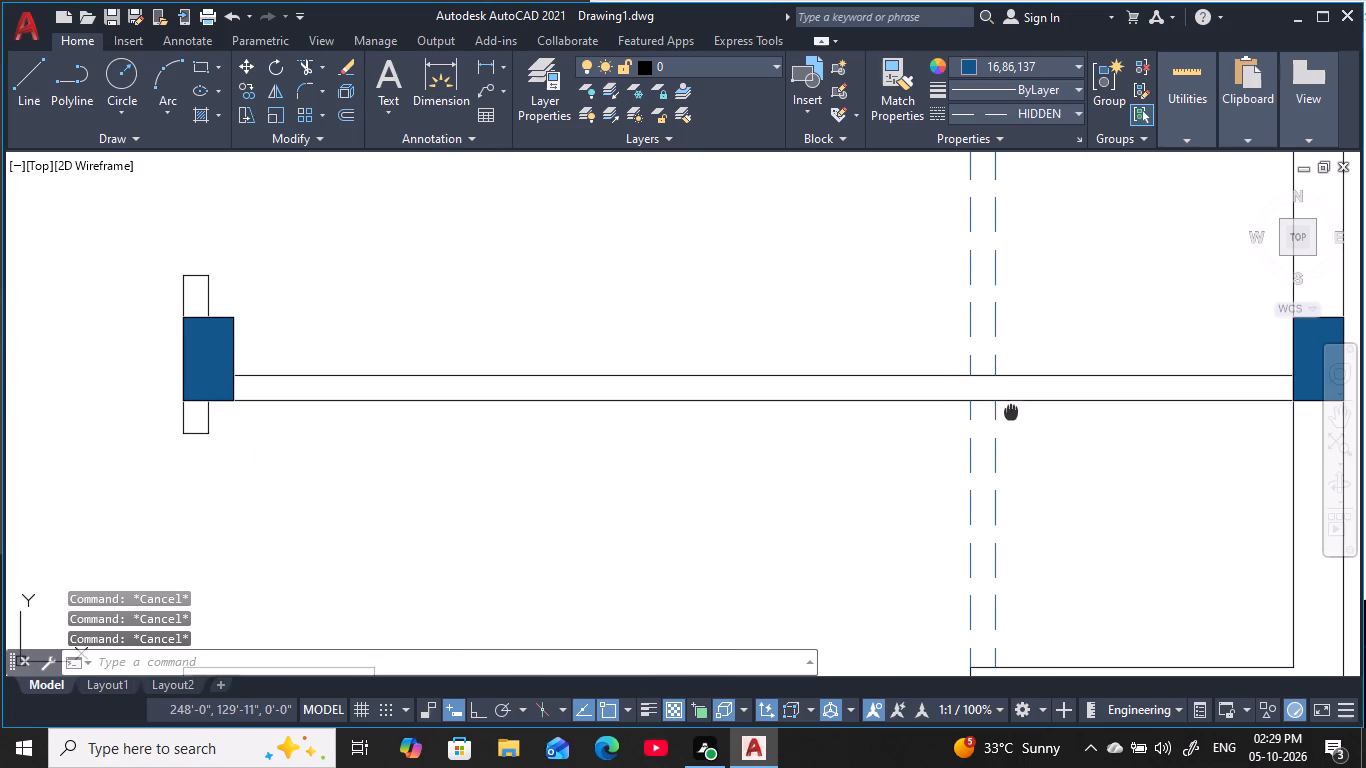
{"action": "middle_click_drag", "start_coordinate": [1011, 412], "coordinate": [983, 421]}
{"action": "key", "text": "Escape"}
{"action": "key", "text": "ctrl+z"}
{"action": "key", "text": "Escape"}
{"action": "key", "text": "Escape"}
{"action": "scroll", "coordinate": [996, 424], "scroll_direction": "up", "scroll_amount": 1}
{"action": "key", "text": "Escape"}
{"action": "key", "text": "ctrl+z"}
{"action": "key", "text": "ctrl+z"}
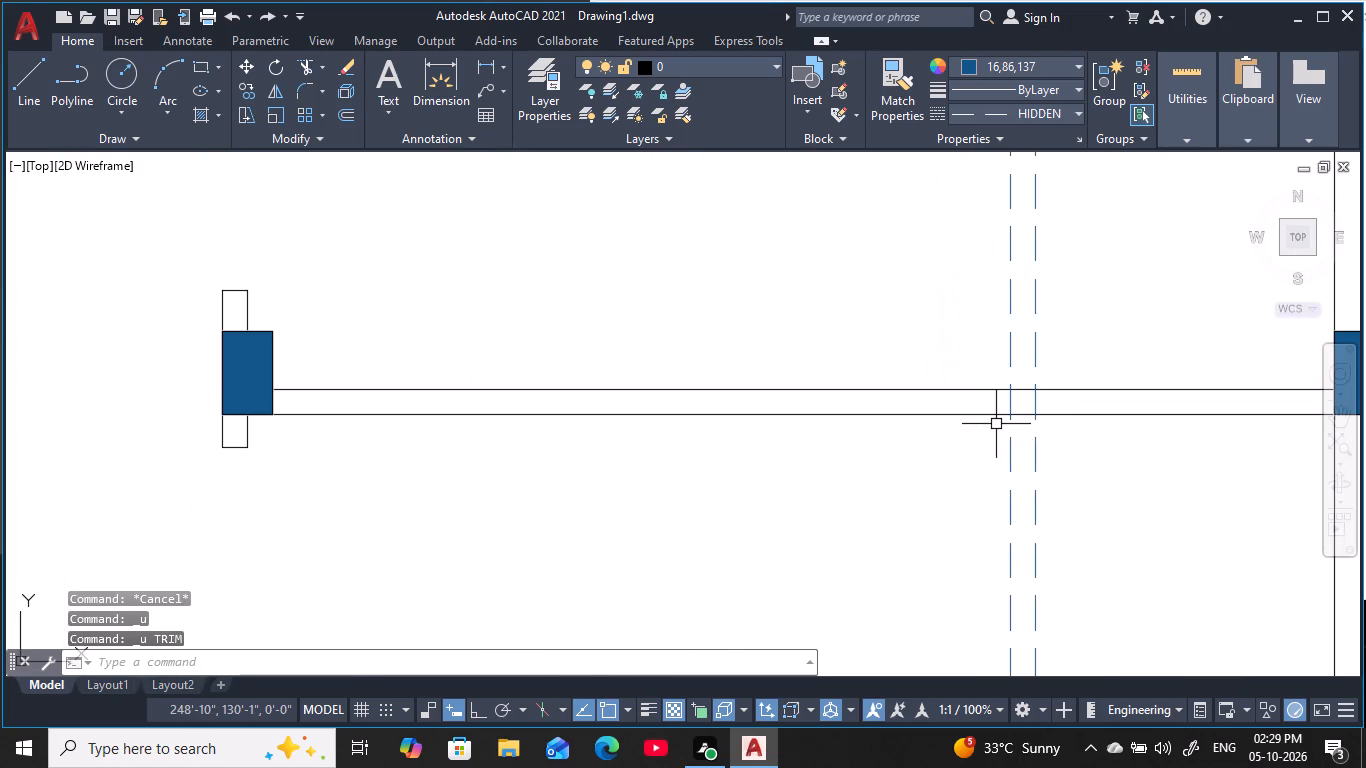
Trim away the right-side double wall between the hidden-line pair and the outer column at the fourth column row.
{"action": "key", "text": "Escape"}
{"action": "key", "text": "Escape"}
{"action": "key", "text": "Escape"}
{"action": "middle_click_drag", "start_coordinate": [1107, 445], "coordinate": [824, 438]}
{"action": "key", "text": "Escape"}
{"action": "scroll", "coordinate": [820, 438], "scroll_direction": "down", "scroll_amount": 1}
{"action": "key", "text": "Escape"}
{"action": "key", "text": "Escape"}
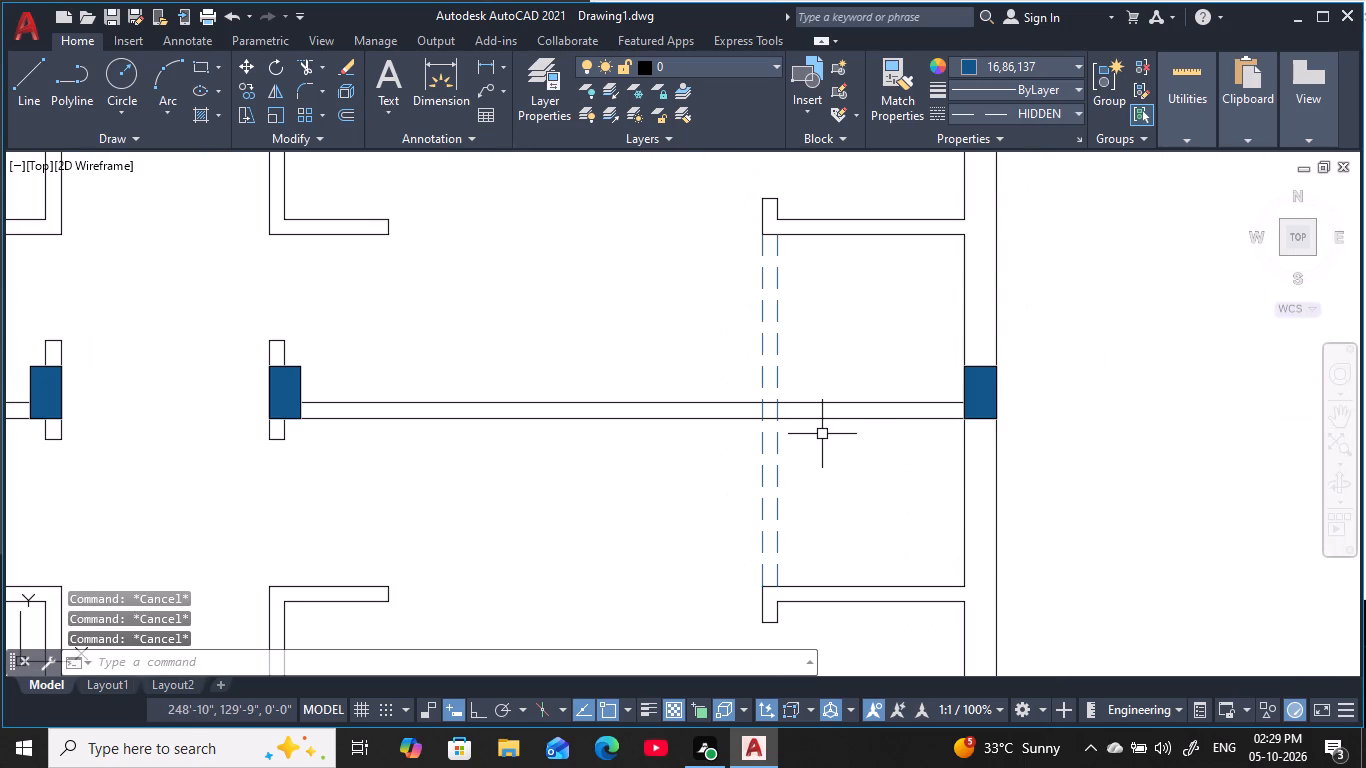
{"action": "key", "text": "t"}
{"action": "key", "text": "r"}
{"action": "key", "text": "space"}
{"action": "left_click", "coordinate": [860, 450]}
{"action": "left_click", "coordinate": [875, 364]}
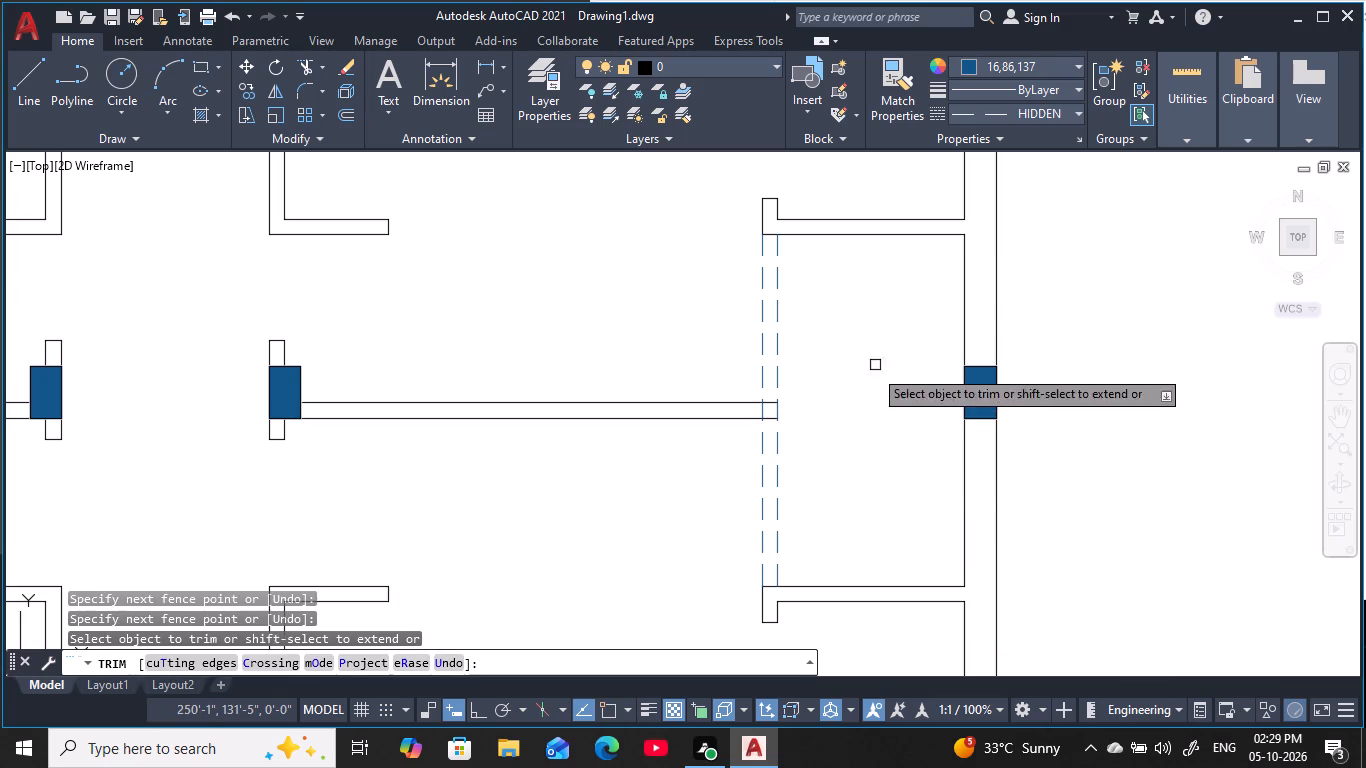
Trim away the left-side double wall between the outer column and the hidden-line pair at the fourth column row.
{"action": "middle_click_drag", "start_coordinate": [811, 458], "coordinate": [1119, 332]}
{"action": "scroll", "coordinate": [1102, 345], "scroll_direction": "down", "scroll_amount": 2}
{"action": "left_click", "coordinate": [485, 370]}
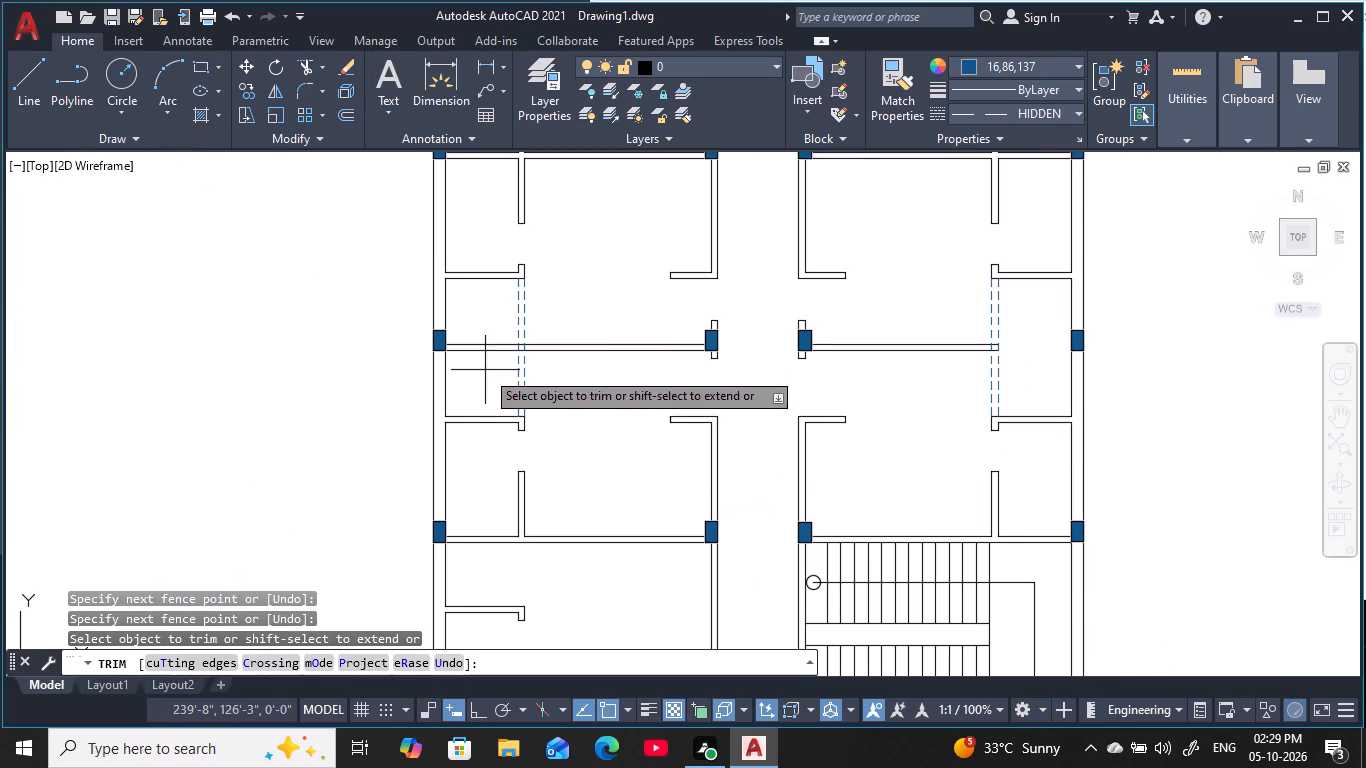
{"action": "left_click", "coordinate": [485, 328]}
Trim away the right-side double wall between the column on the hidden-line pair and the outer column at the second column row.
{"action": "middle_click_drag", "start_coordinate": [480, 320], "coordinate": [510, 473]}
{"action": "middle_click_drag", "start_coordinate": [522, 339], "coordinate": [531, 384]}
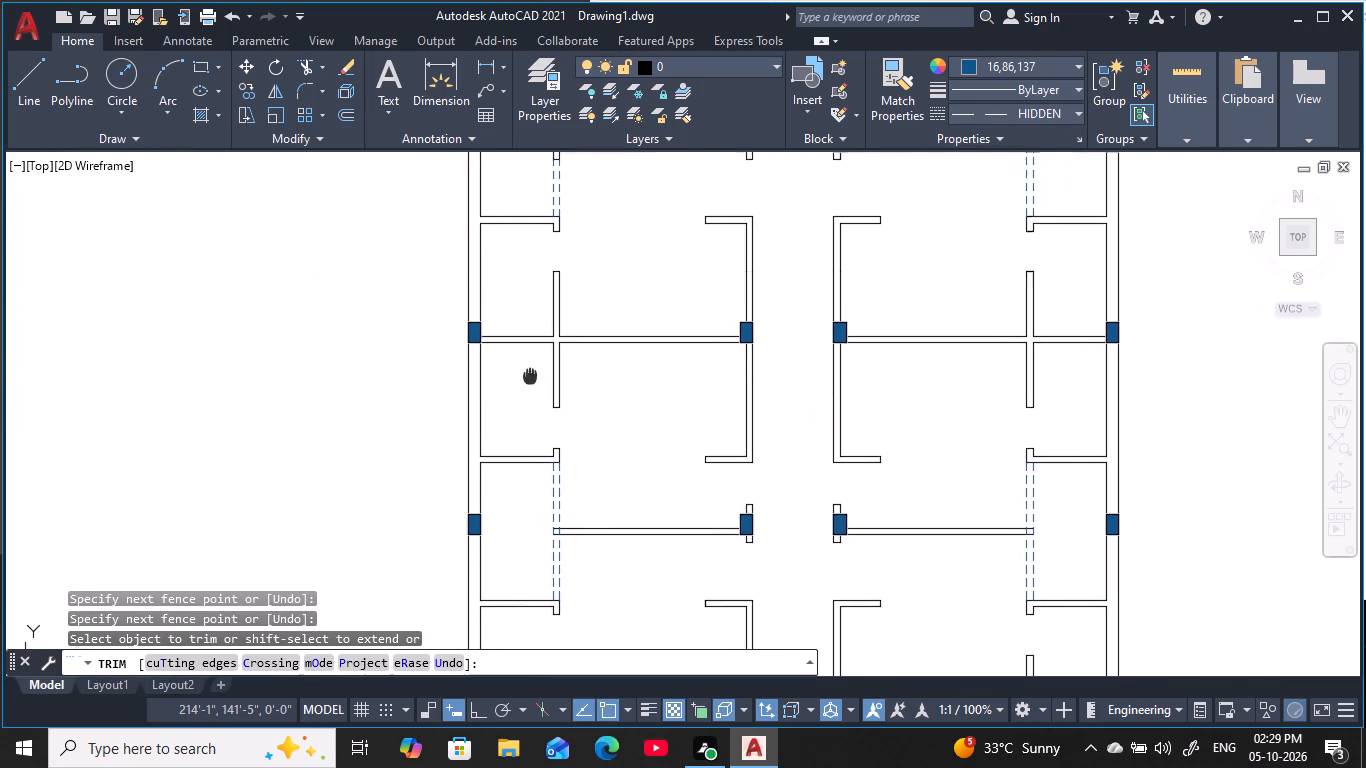
{"action": "middle_click_drag", "start_coordinate": [531, 384], "coordinate": [548, 516]}
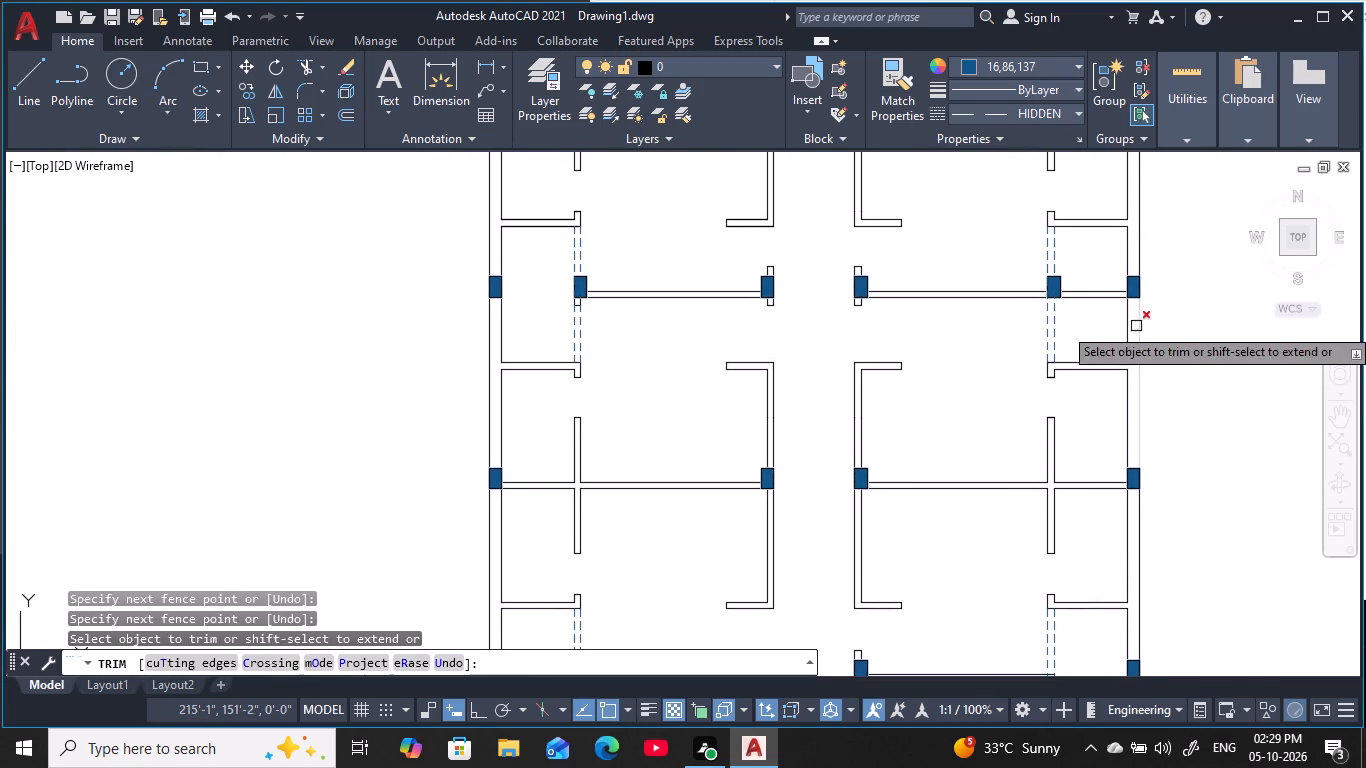
{"action": "left_click", "coordinate": [1089, 320]}
{"action": "left_click", "coordinate": [1085, 271]}
{"action": "middle_click_drag", "start_coordinate": [1085, 302], "coordinate": [1064, 327]}
{"action": "scroll", "coordinate": [1007, 375], "scroll_direction": "down", "scroll_amount": 1}
{"action": "middle_click", "coordinate": [991, 382]}
{"action": "middle_click_drag", "start_coordinate": [970, 394], "coordinate": [959, 351]}
{"action": "middle_click_drag", "start_coordinate": [971, 321], "coordinate": [944, 365]}
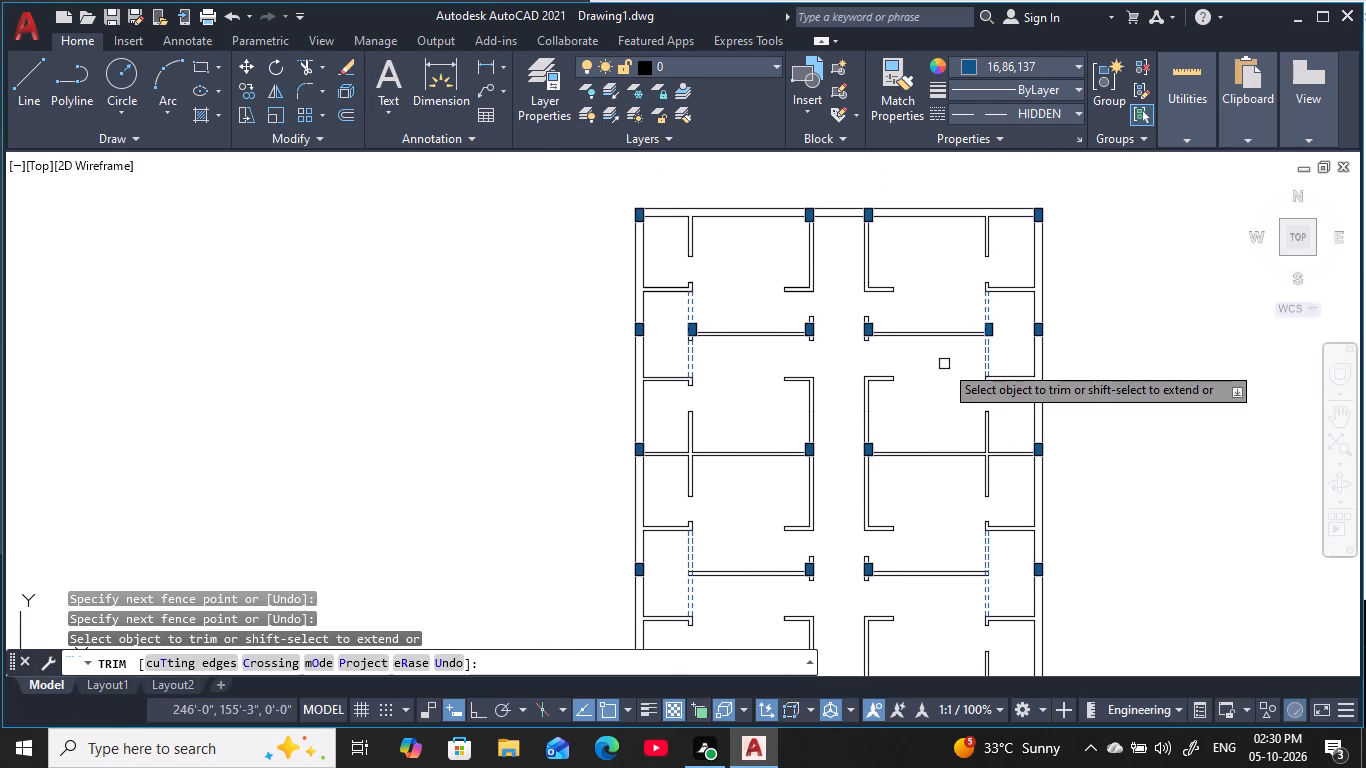
{"action": "key", "text": "Escape"}
{"action": "key", "text": "Escape"}
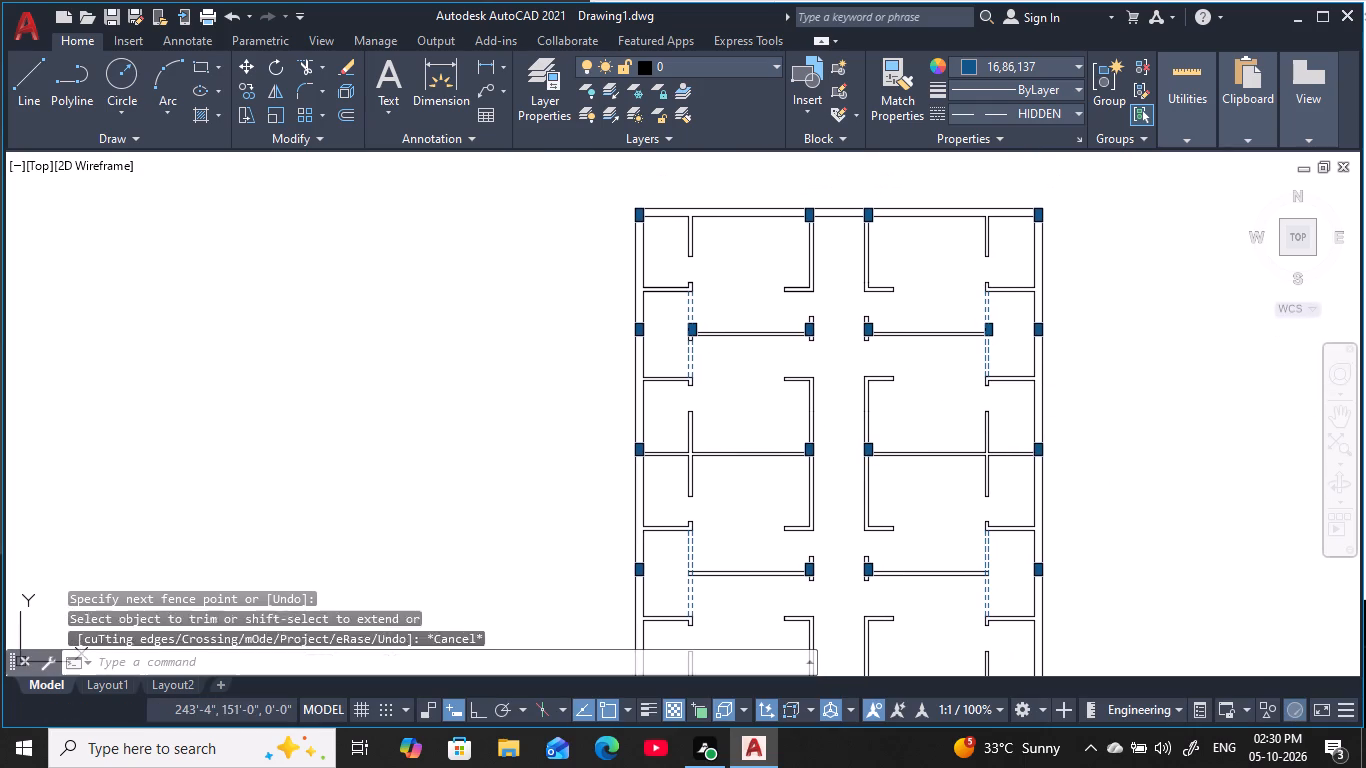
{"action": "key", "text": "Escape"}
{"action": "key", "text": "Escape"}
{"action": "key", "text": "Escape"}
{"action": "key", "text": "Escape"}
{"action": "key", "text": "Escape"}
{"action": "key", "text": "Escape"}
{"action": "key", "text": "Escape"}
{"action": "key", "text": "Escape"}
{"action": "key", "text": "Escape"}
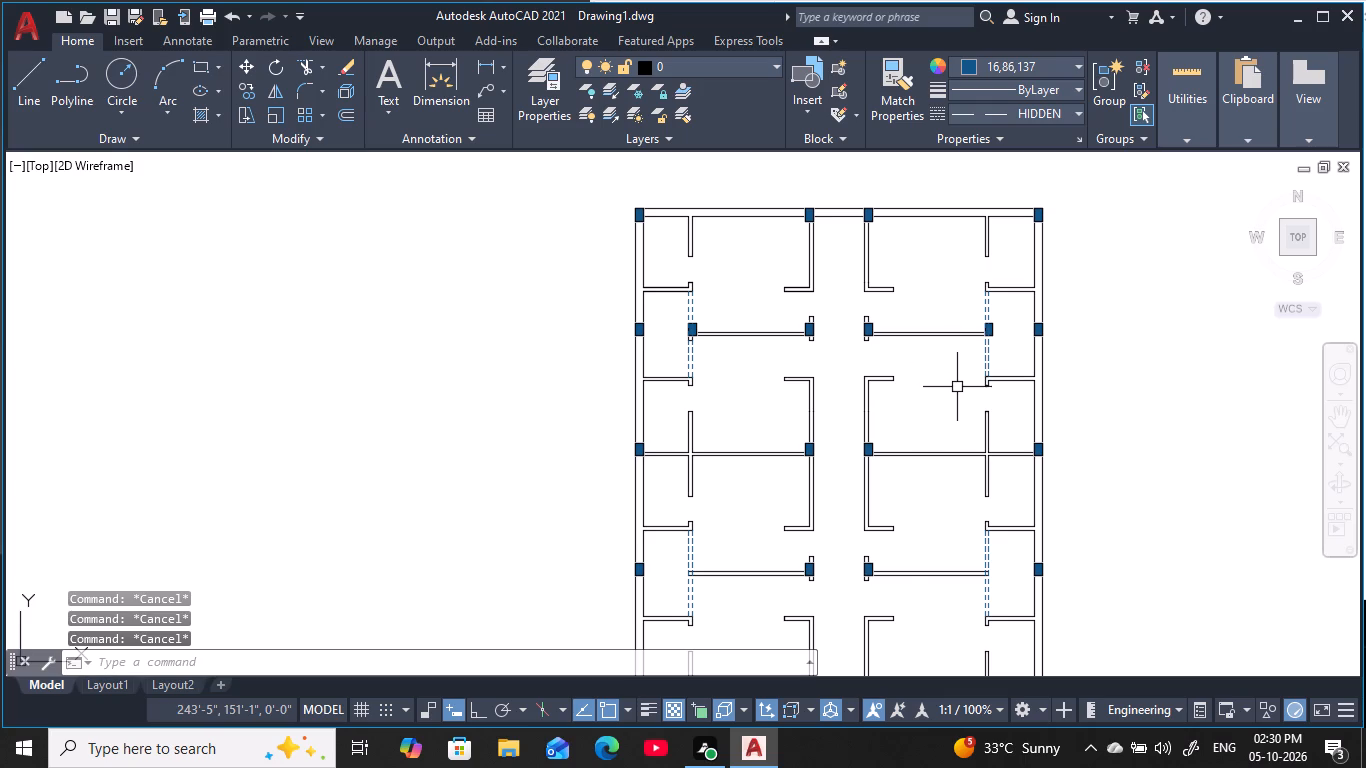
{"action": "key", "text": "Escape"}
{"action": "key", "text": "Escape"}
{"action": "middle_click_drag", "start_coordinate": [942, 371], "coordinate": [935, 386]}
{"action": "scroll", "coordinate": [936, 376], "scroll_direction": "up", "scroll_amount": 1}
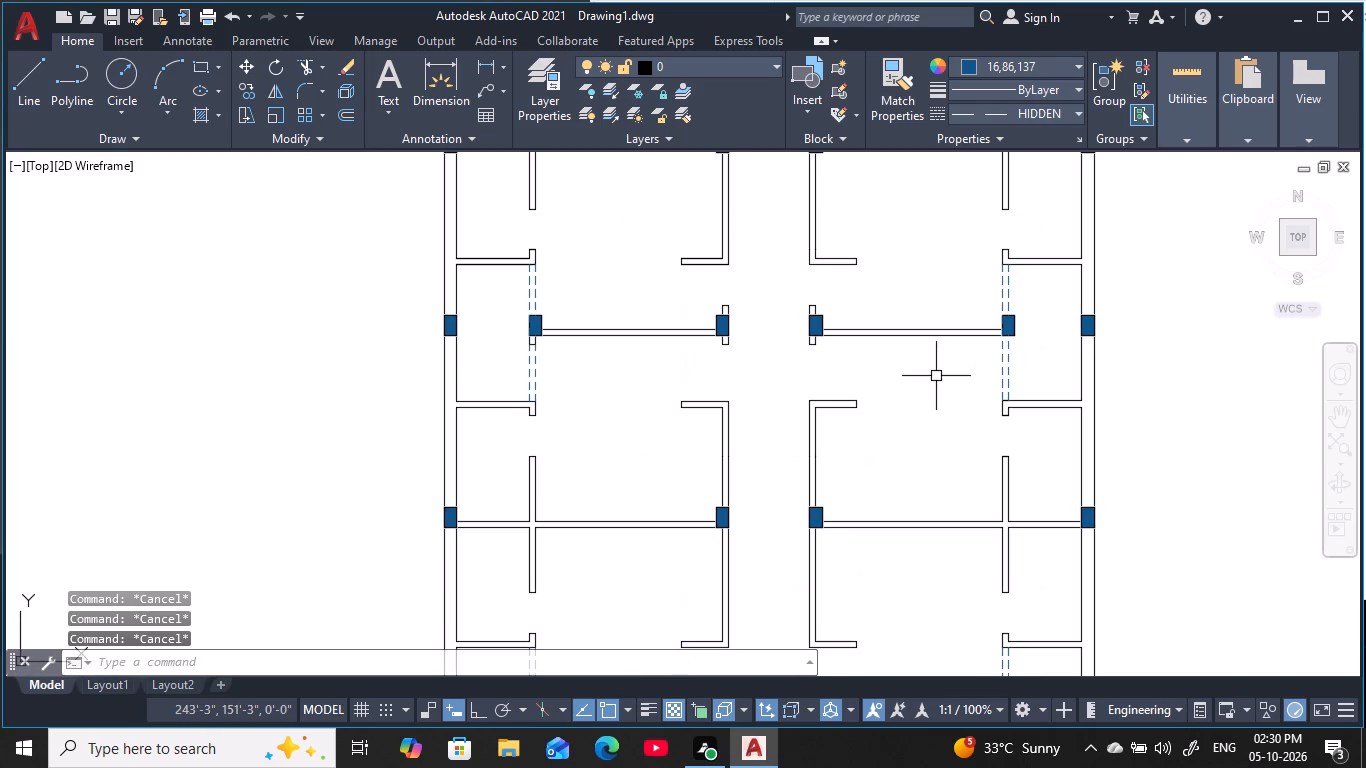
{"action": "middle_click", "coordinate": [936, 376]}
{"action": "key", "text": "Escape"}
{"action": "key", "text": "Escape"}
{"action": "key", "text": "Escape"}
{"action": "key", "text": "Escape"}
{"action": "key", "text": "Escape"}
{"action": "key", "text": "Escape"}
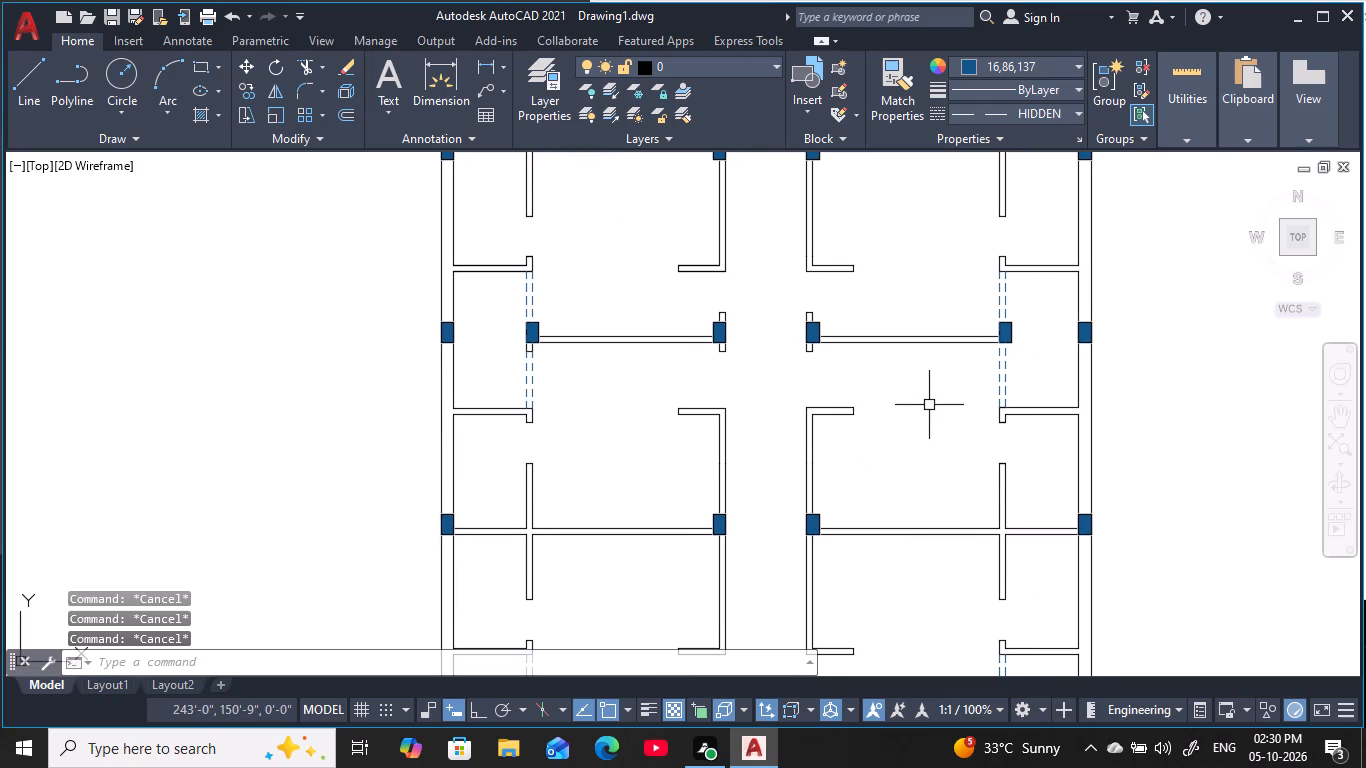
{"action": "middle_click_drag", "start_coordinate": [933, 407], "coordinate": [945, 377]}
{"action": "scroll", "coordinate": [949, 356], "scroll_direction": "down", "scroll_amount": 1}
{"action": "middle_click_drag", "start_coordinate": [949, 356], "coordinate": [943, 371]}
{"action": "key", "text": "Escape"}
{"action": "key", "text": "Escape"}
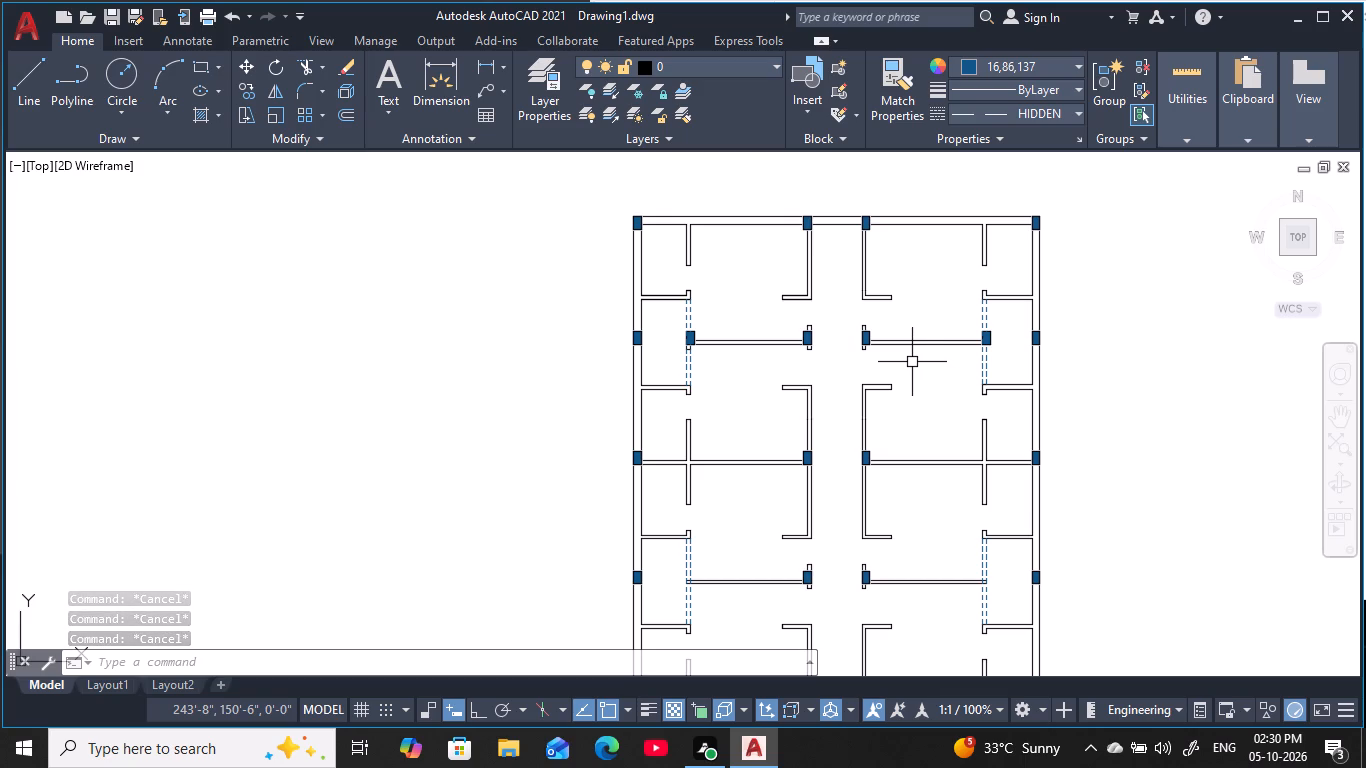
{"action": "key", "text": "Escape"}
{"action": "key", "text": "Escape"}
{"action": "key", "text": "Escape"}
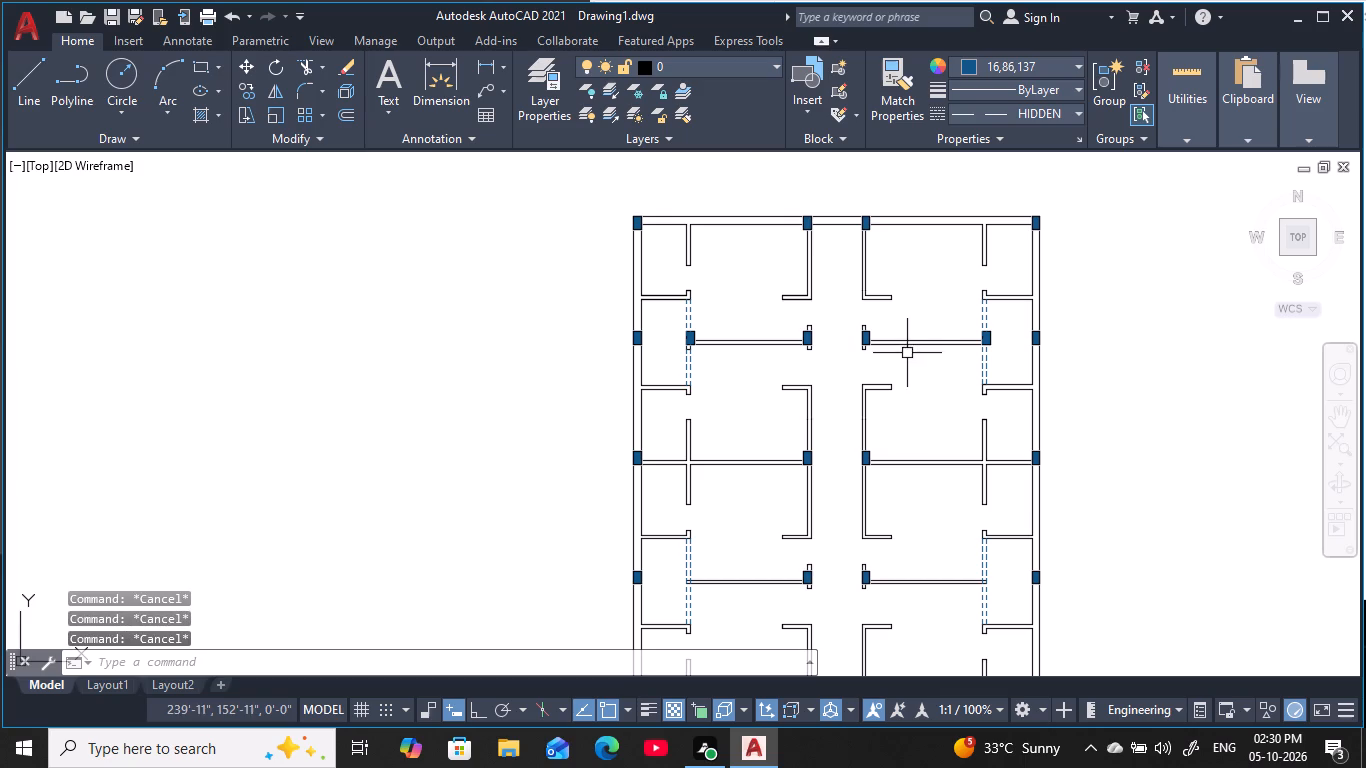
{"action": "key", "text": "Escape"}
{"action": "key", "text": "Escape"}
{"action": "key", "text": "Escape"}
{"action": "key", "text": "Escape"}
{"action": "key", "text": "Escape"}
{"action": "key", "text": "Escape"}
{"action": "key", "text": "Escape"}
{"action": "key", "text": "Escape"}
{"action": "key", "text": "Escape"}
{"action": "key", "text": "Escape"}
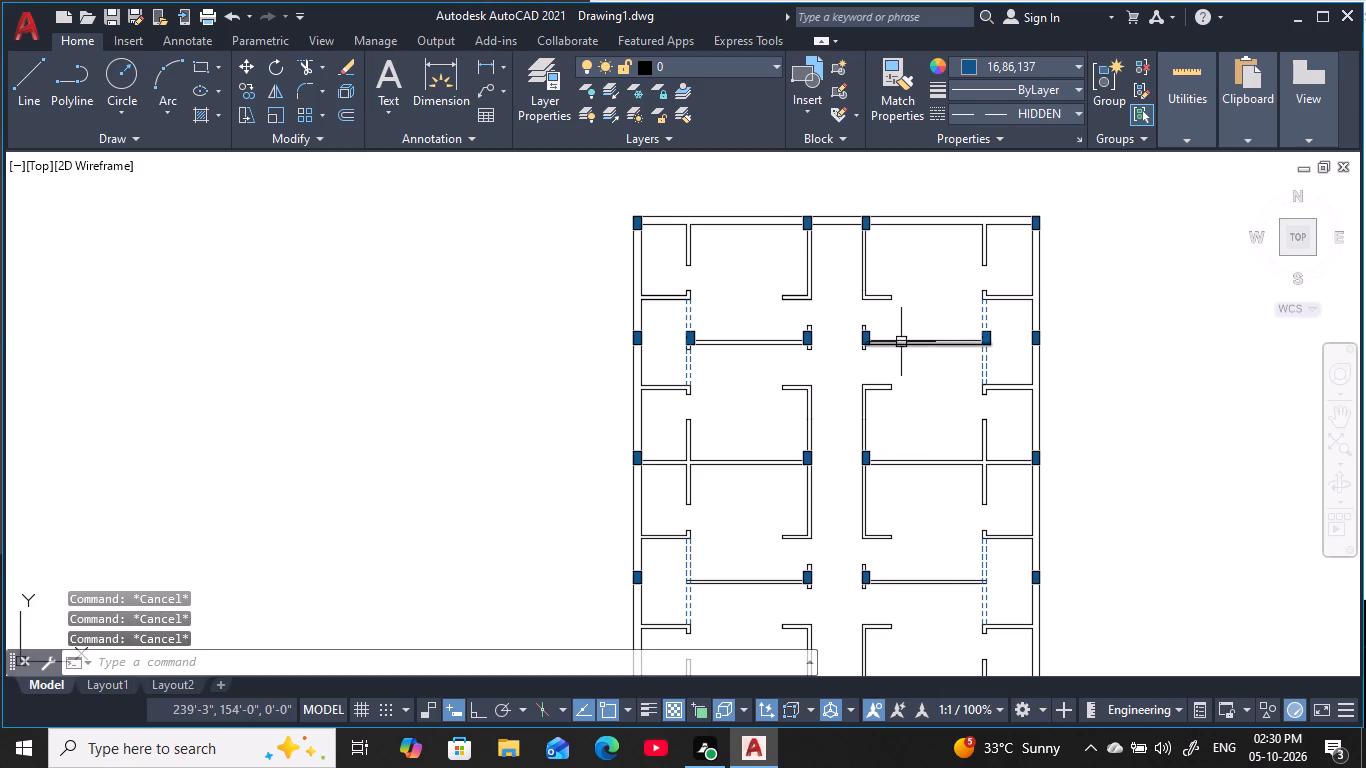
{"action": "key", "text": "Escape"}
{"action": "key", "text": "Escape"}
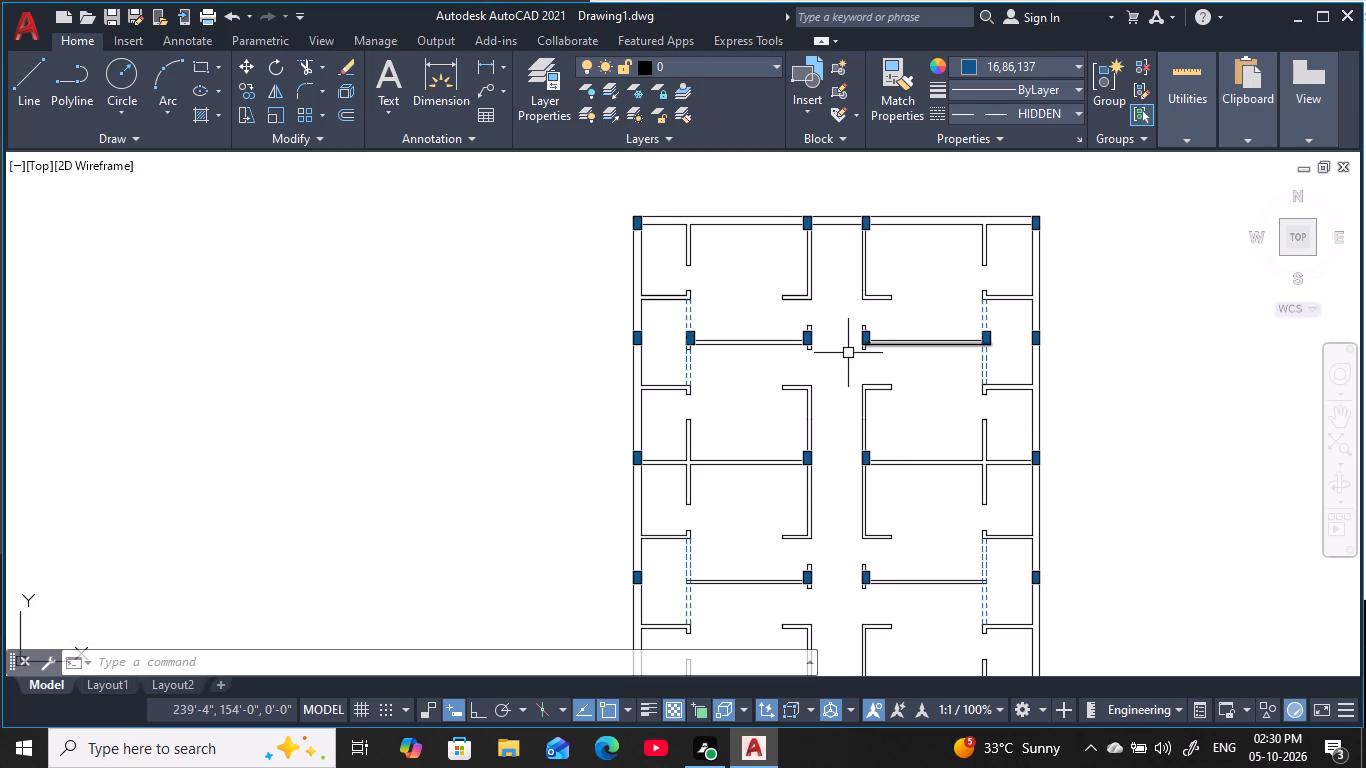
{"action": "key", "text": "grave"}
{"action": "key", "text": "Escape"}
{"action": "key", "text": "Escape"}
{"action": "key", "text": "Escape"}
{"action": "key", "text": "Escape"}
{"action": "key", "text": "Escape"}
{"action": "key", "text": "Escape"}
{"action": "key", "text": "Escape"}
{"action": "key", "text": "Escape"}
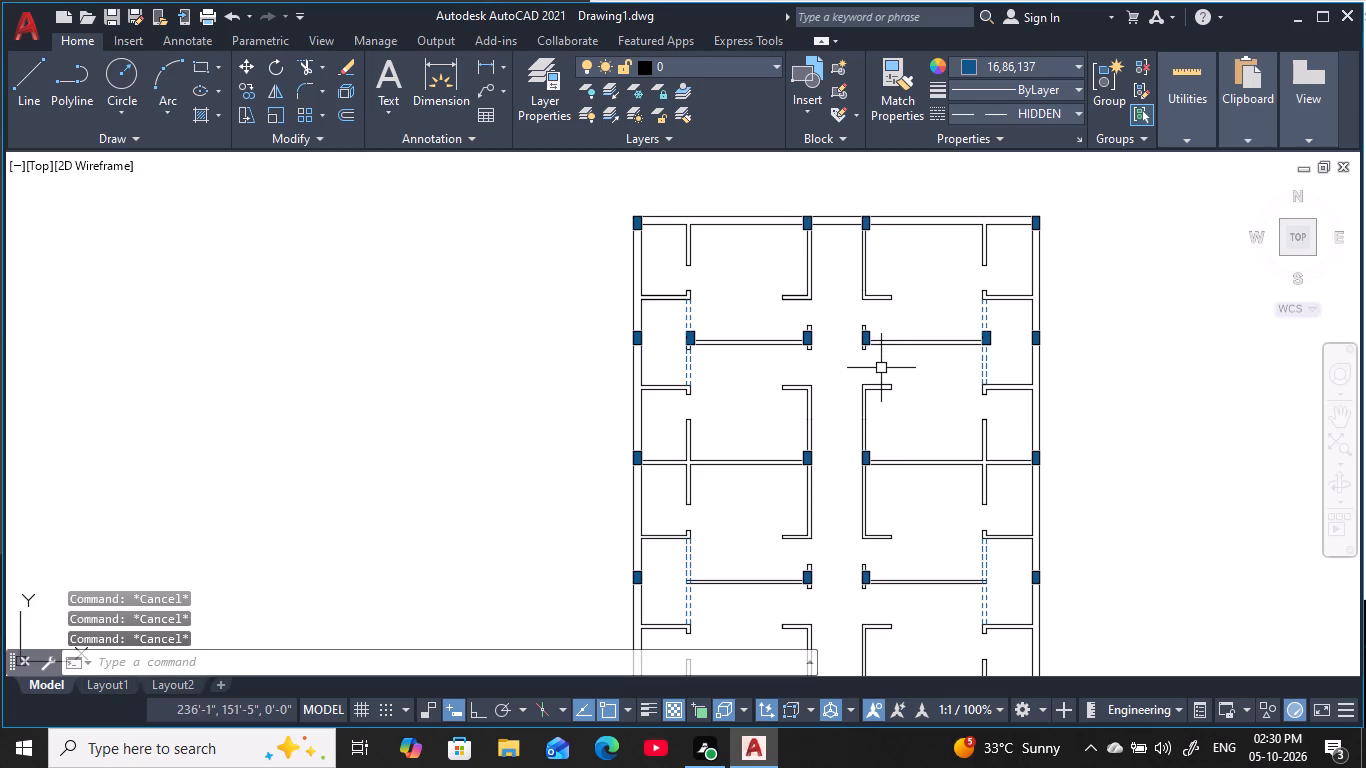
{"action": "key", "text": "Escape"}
Examine the lower half of the plan around the staircase, bottom columns and the left hidden-line pair at the fourth column row.
{"action": "middle_click_drag", "start_coordinate": [840, 519], "coordinate": [840, 315]}
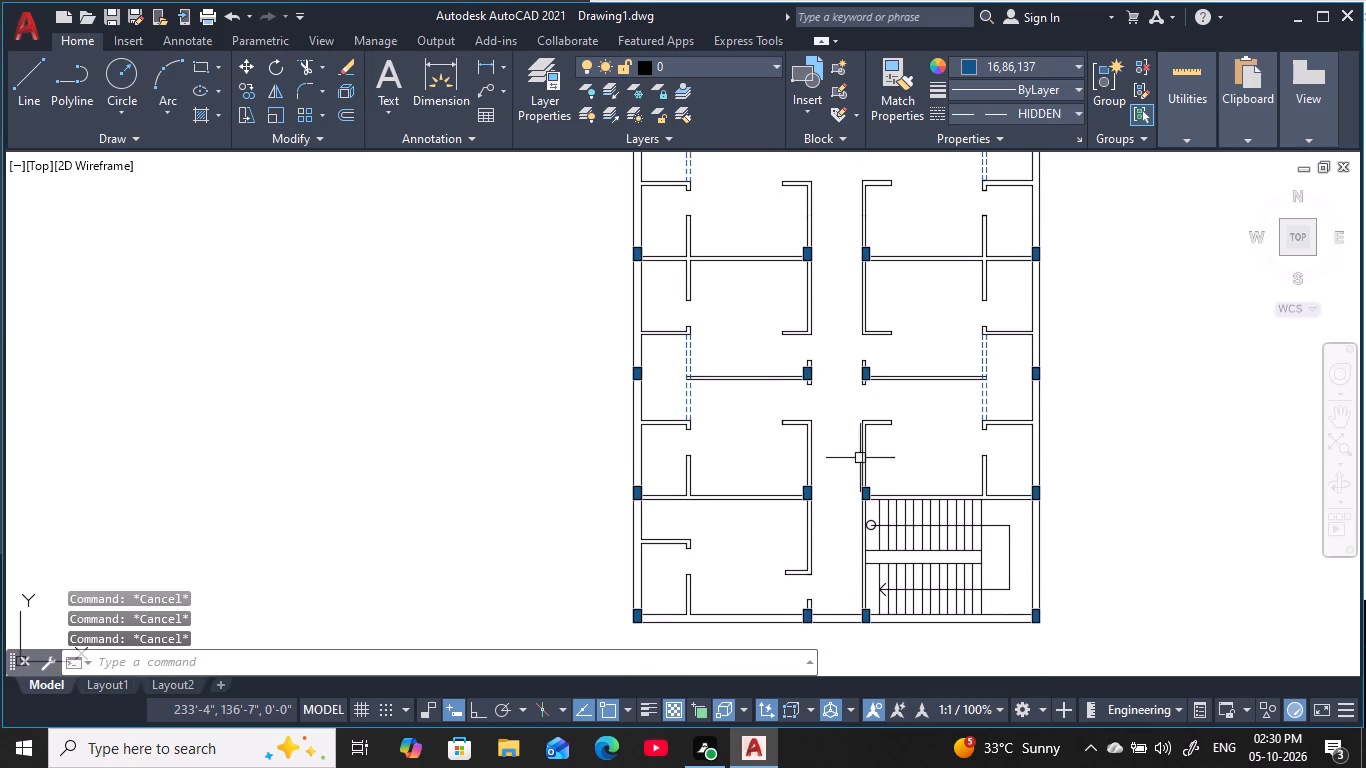
{"action": "middle_click_drag", "start_coordinate": [853, 574], "coordinate": [827, 447]}
{"action": "scroll", "coordinate": [821, 500], "scroll_direction": "up", "scroll_amount": 3}
{"action": "middle_click_drag", "start_coordinate": [789, 428], "coordinate": [790, 421]}
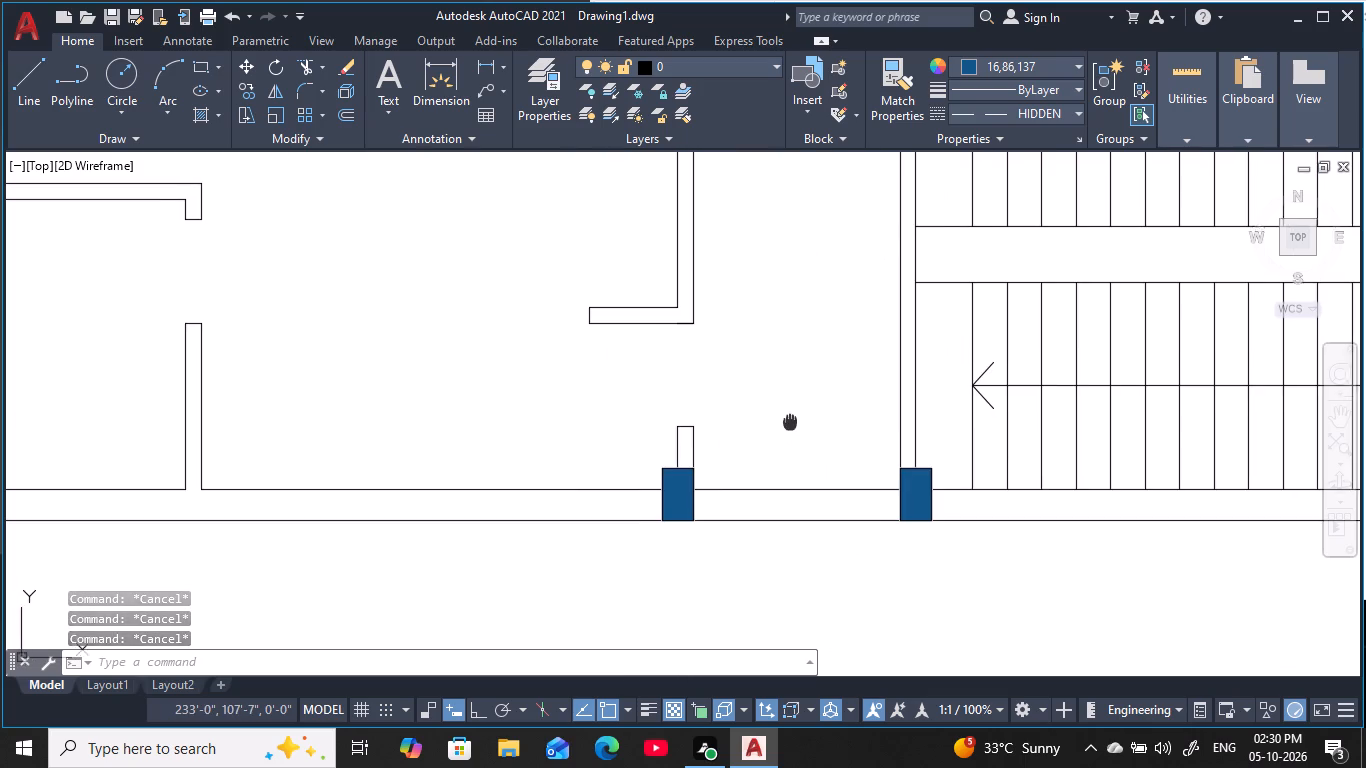
{"action": "middle_click_drag", "start_coordinate": [790, 421], "coordinate": [790, 389]}
{"action": "key", "text": "Escape"}
{"action": "key", "text": "Escape"}
{"action": "key", "text": "Escape"}
{"action": "key", "text": "Escape"}
{"action": "key", "text": "Escape"}
{"action": "key", "text": "Escape"}
{"action": "key", "text": "Escape"}
{"action": "key", "text": "Escape"}
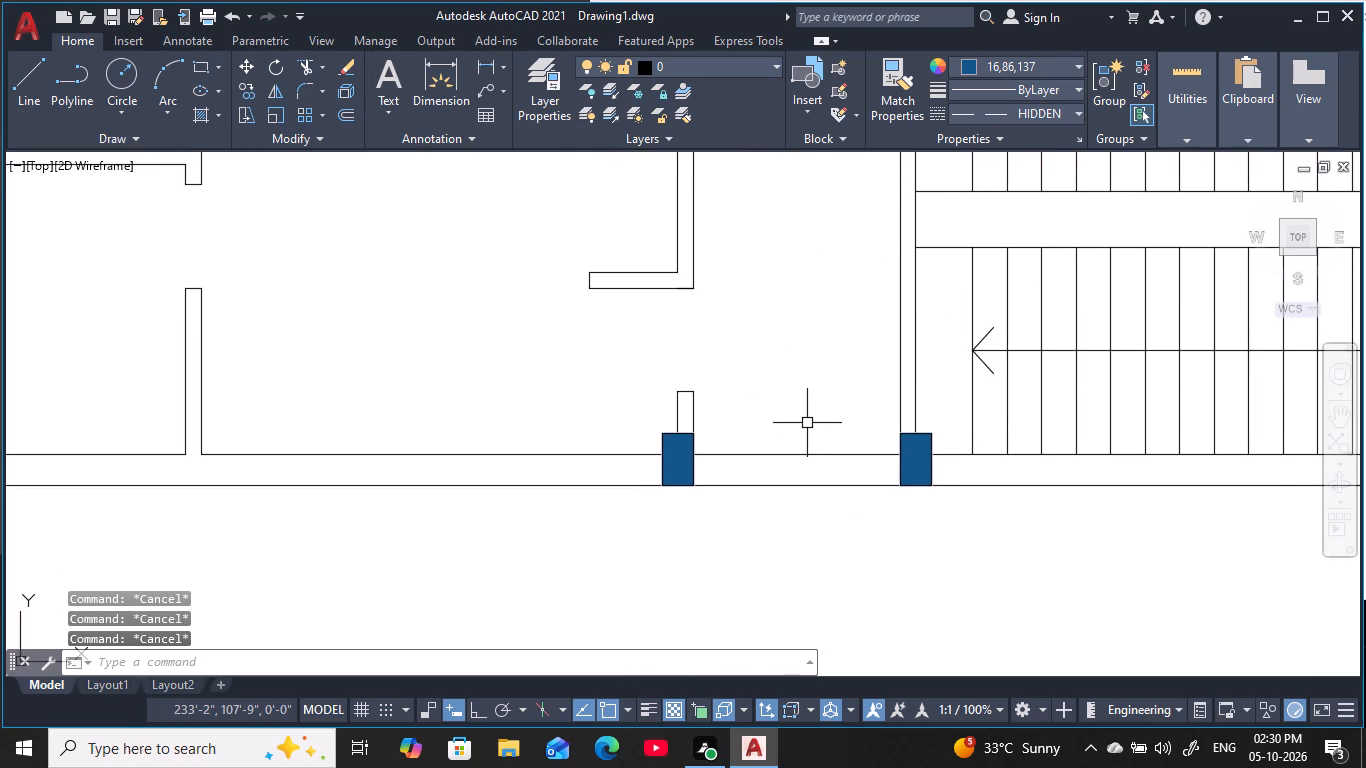
{"action": "key", "text": "Escape"}
{"action": "key", "text": "Escape"}
{"action": "key", "text": "Escape"}
{"action": "key", "text": "Escape"}
{"action": "key", "text": "Escape"}
{"action": "key", "text": "Escape"}
{"action": "key", "text": "Escape"}
{"action": "key", "text": "Escape"}
{"action": "key", "text": "Escape"}
{"action": "key", "text": "Escape"}
{"action": "key", "text": "Escape"}
{"action": "key", "text": "Escape"}
{"action": "key", "text": "Escape"}
{"action": "key", "text": "Escape"}
{"action": "key", "text": "Escape"}
{"action": "key", "text": "Escape"}
{"action": "key", "text": "Escape"}
{"action": "key", "text": "Escape"}
{"action": "key", "text": "Escape"}
{"action": "key", "text": "Escape"}
{"action": "key", "text": "Escape"}
{"action": "key", "text": "Escape"}
{"action": "key", "text": "Escape"}
{"action": "key", "text": "Escape"}
{"action": "key", "text": "Escape"}
{"action": "key", "text": "Escape"}
{"action": "key", "text": "Escape"}
{"action": "key", "text": "Escape"}
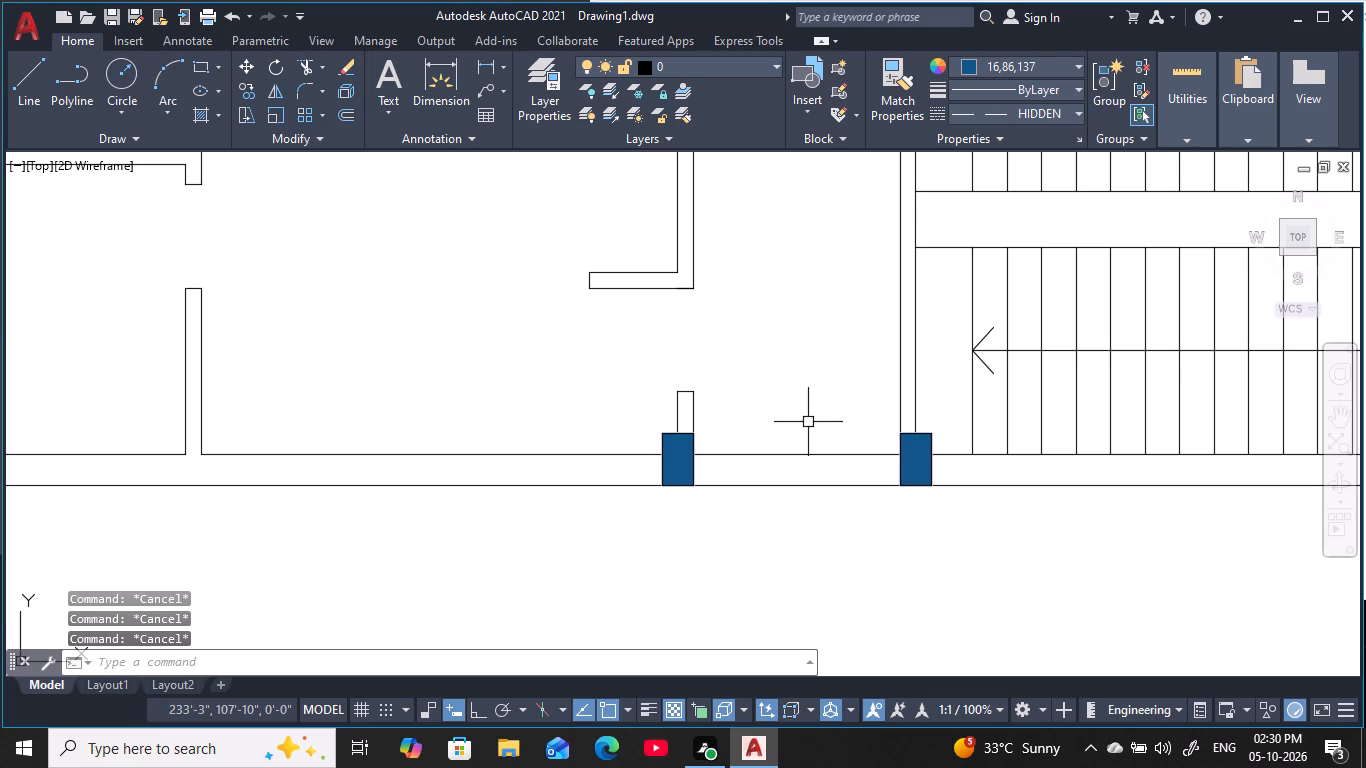
{"action": "key", "text": "Escape"}
{"action": "key", "text": "Escape"}
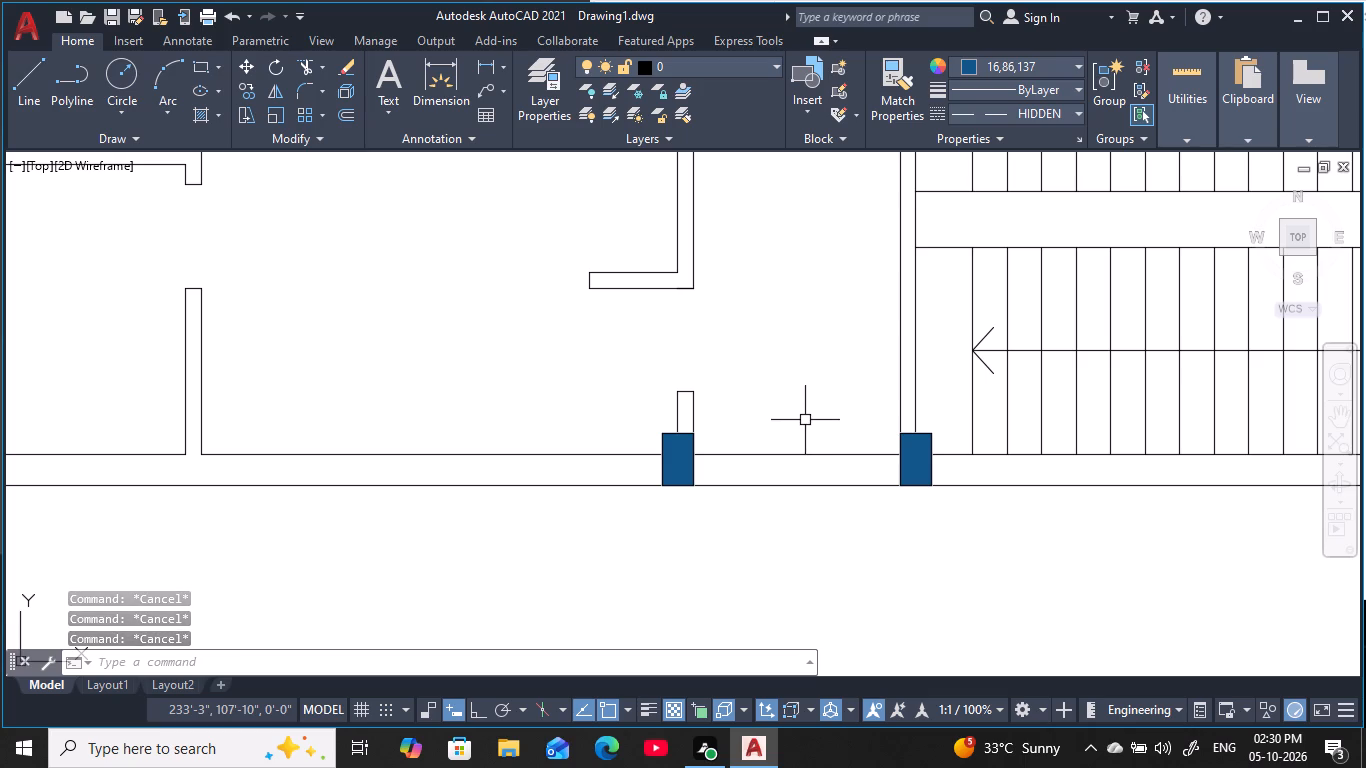
{"action": "scroll", "coordinate": [798, 422], "scroll_direction": "down", "scroll_amount": 2}
{"action": "middle_click_drag", "start_coordinate": [808, 380], "coordinate": [796, 565]}
{"action": "scroll", "coordinate": [810, 509], "scroll_direction": "down", "scroll_amount": 1}
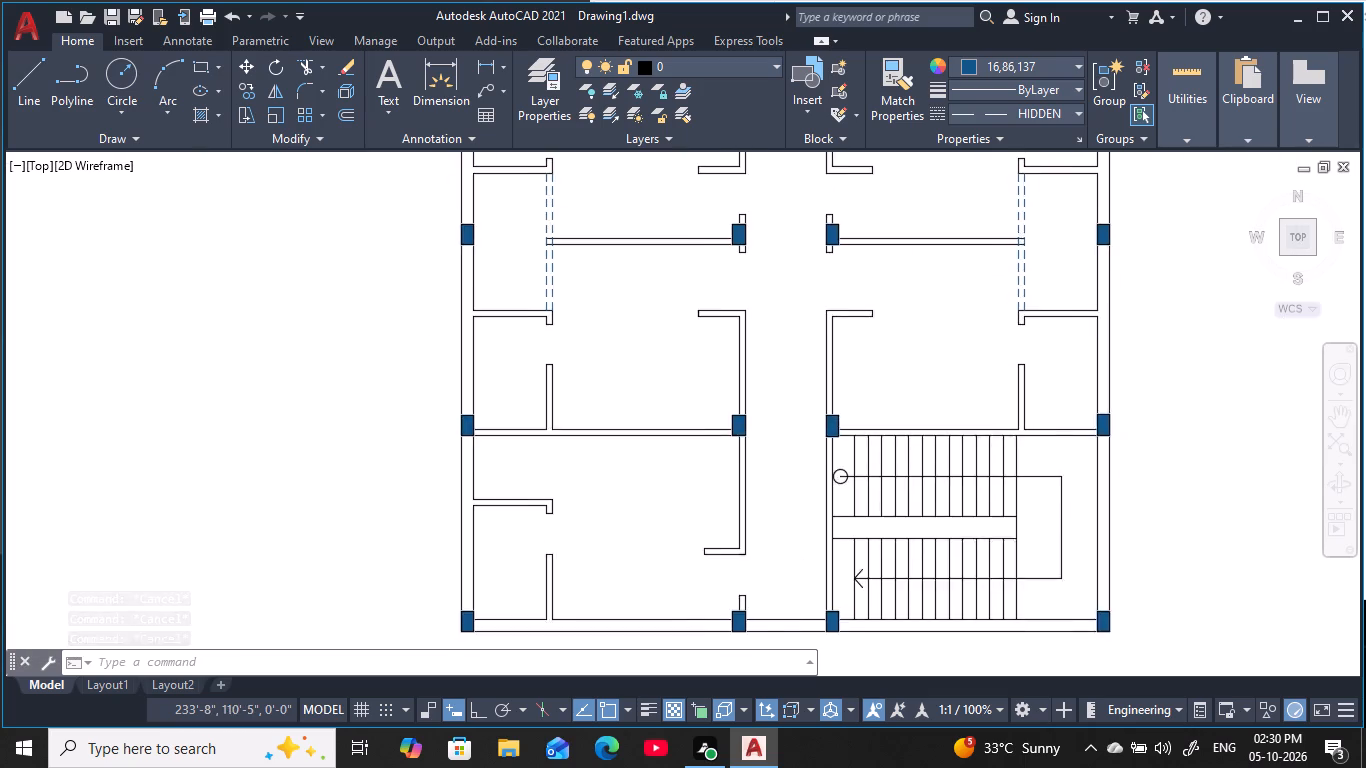
{"action": "scroll", "coordinate": [810, 505], "scroll_direction": "down", "scroll_amount": 1}
{"action": "middle_click_drag", "start_coordinate": [810, 495], "coordinate": [813, 536]}
{"action": "scroll", "coordinate": [808, 482], "scroll_direction": "up", "scroll_amount": 1}
{"action": "middle_click_drag", "start_coordinate": [808, 482], "coordinate": [833, 372]}
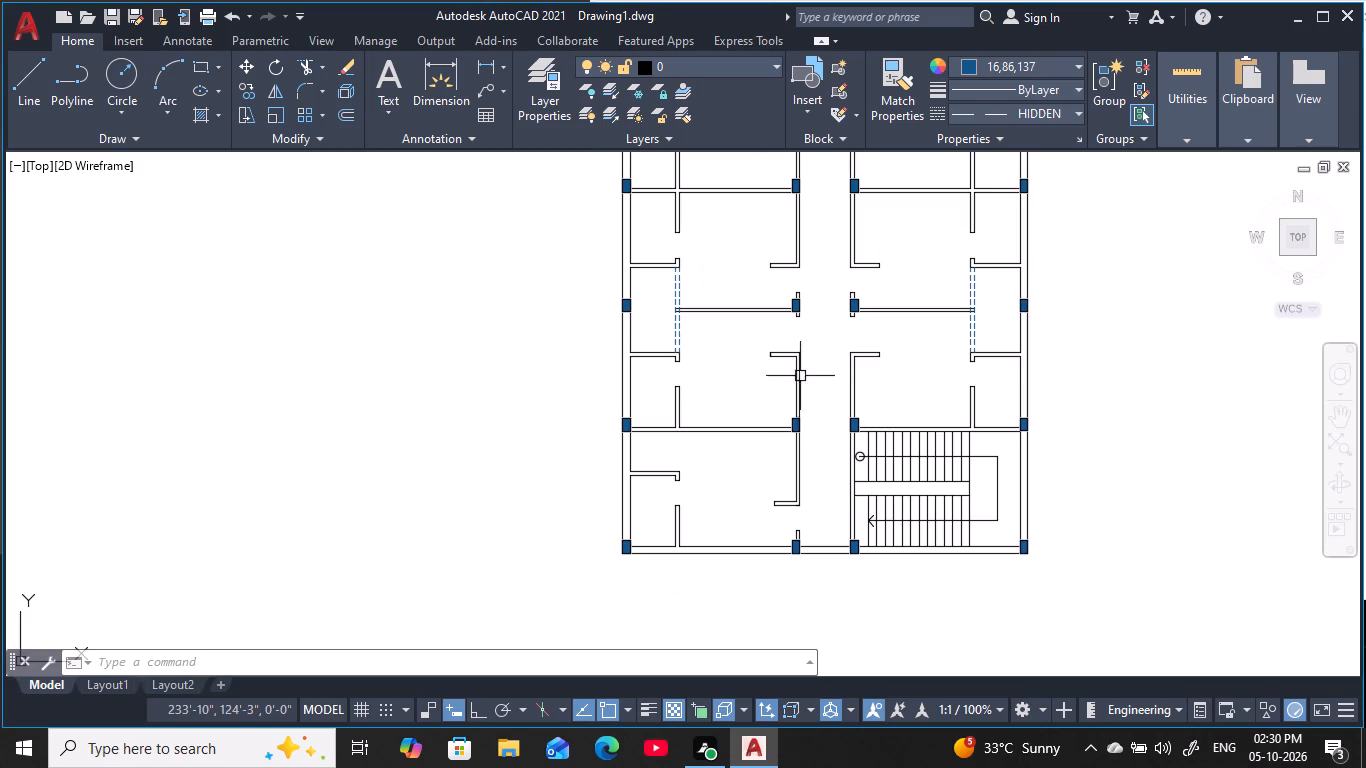
{"action": "scroll", "coordinate": [817, 419], "scroll_direction": "up", "scroll_amount": 1}
{"action": "middle_click_drag", "start_coordinate": [818, 467], "coordinate": [801, 401]}
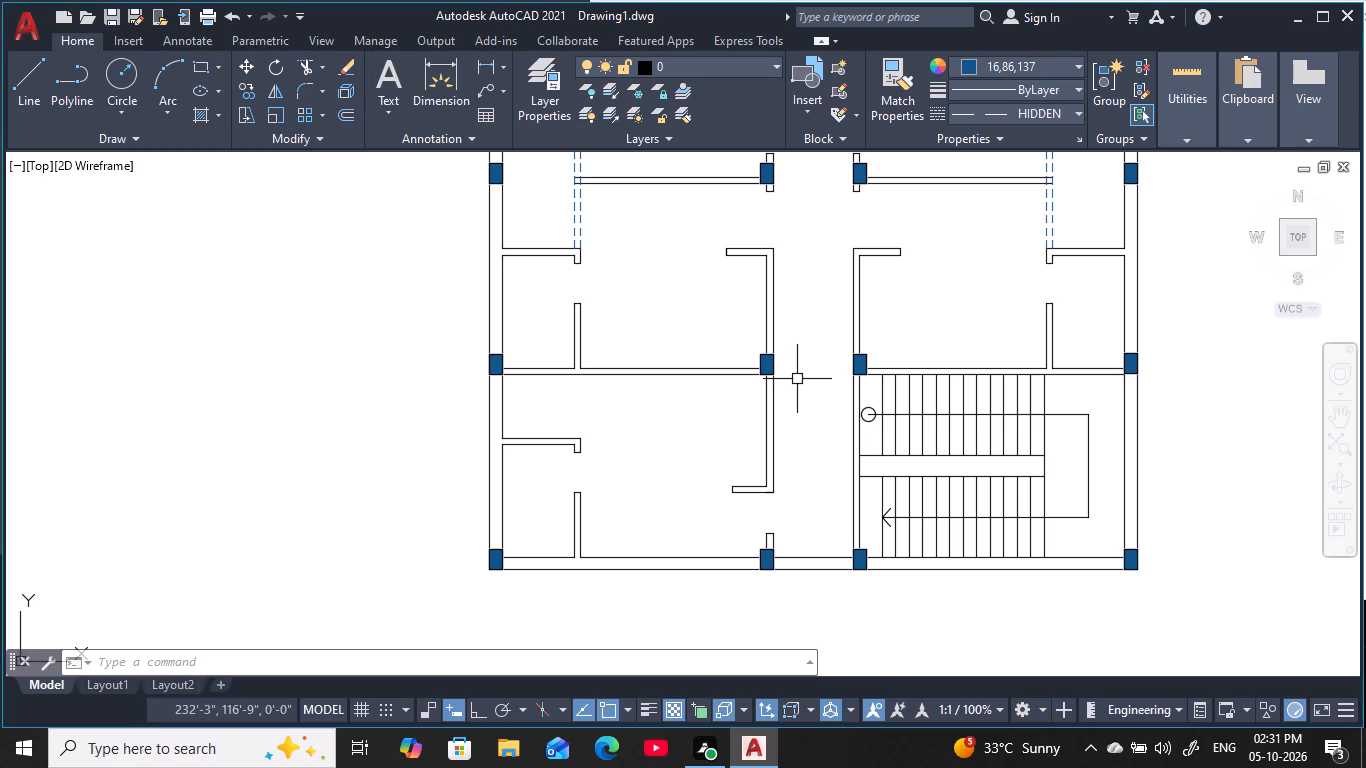
{"action": "key", "text": "Escape"}
{"action": "key", "text": "Escape"}
{"action": "key", "text": "Escape"}
{"action": "key", "text": "Escape"}
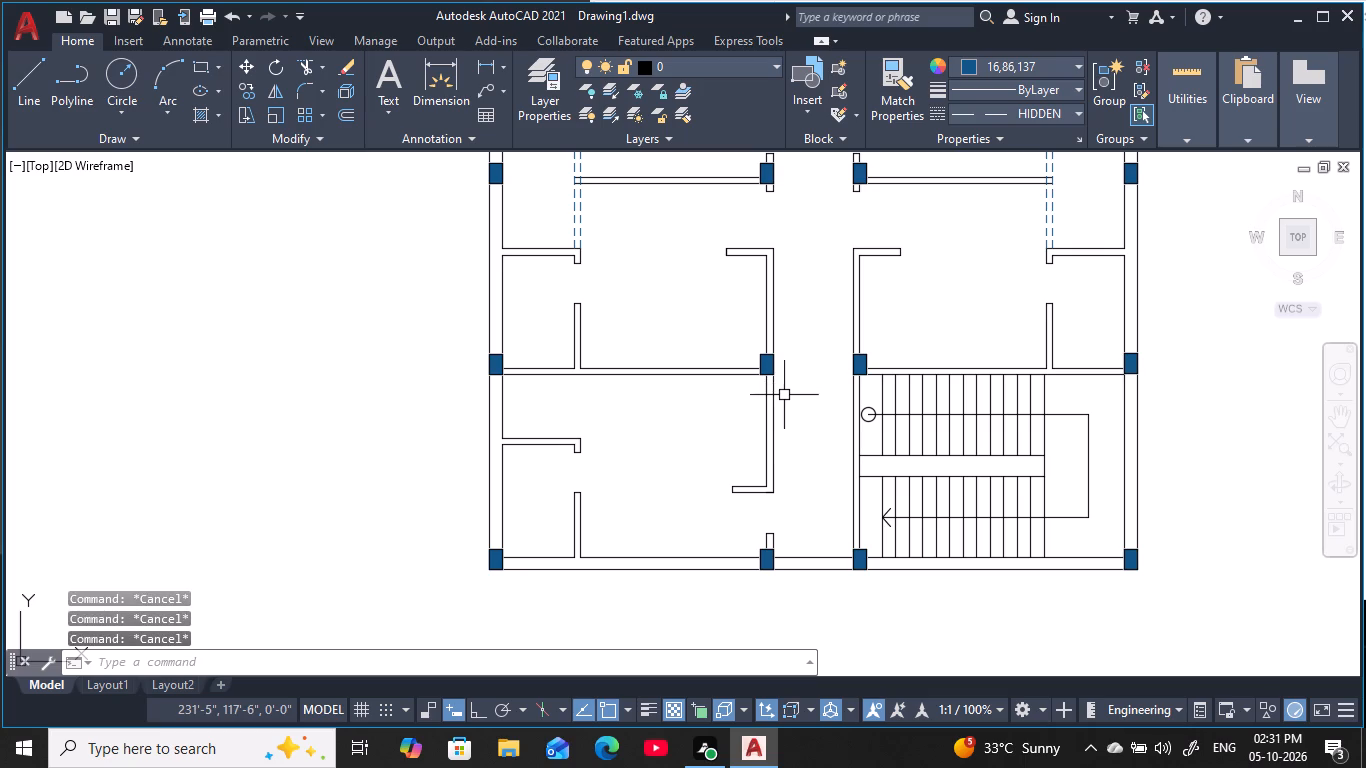
{"action": "key", "text": "Escape"}
{"action": "key", "text": "Escape"}
{"action": "key", "text": "Escape"}
{"action": "key", "text": "Escape"}
{"action": "key", "text": "Escape"}
{"action": "key", "text": "Escape"}
{"action": "key", "text": "Escape"}
{"action": "key", "text": "Escape"}
{"action": "key", "text": "Escape"}
{"action": "key", "text": "Escape"}
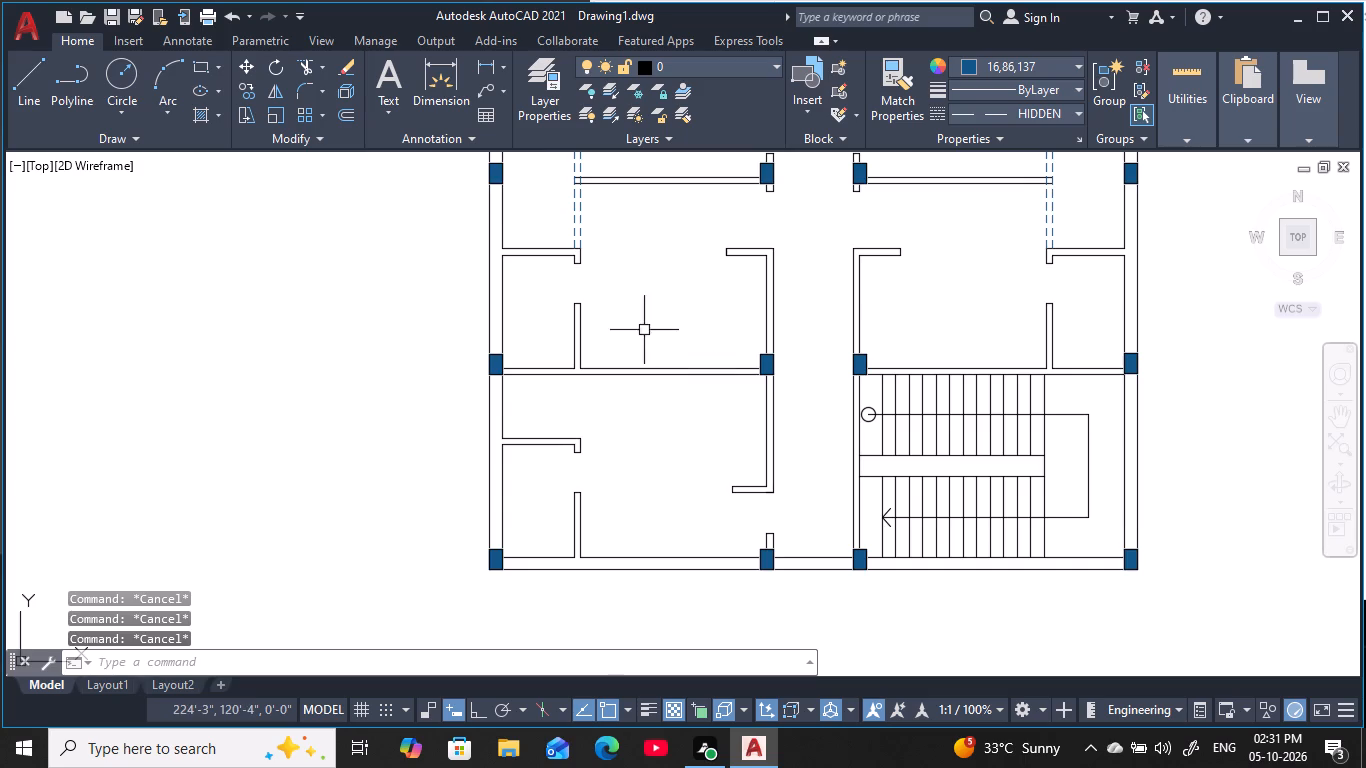
{"action": "middle_click_drag", "start_coordinate": [642, 330], "coordinate": [769, 399]}
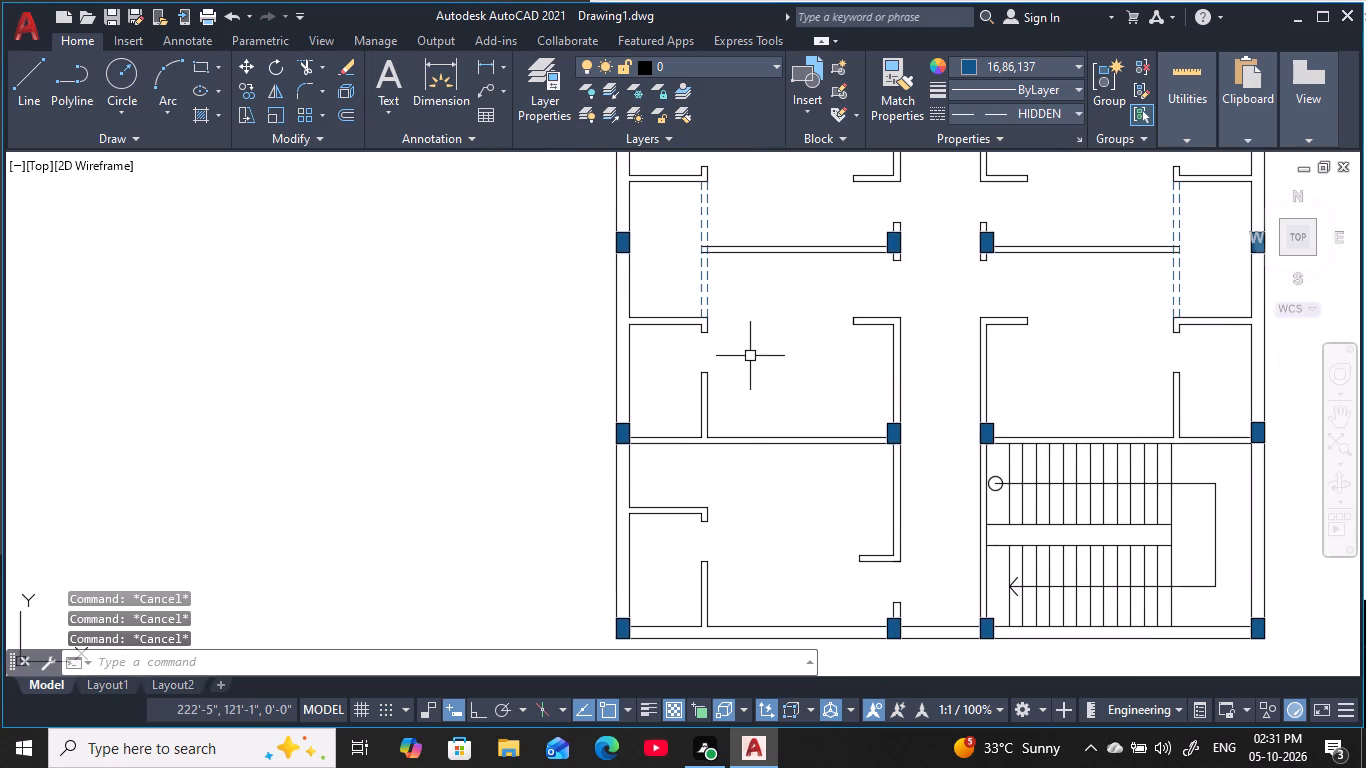
{"action": "scroll", "coordinate": [742, 336], "scroll_direction": "down", "scroll_amount": 1}
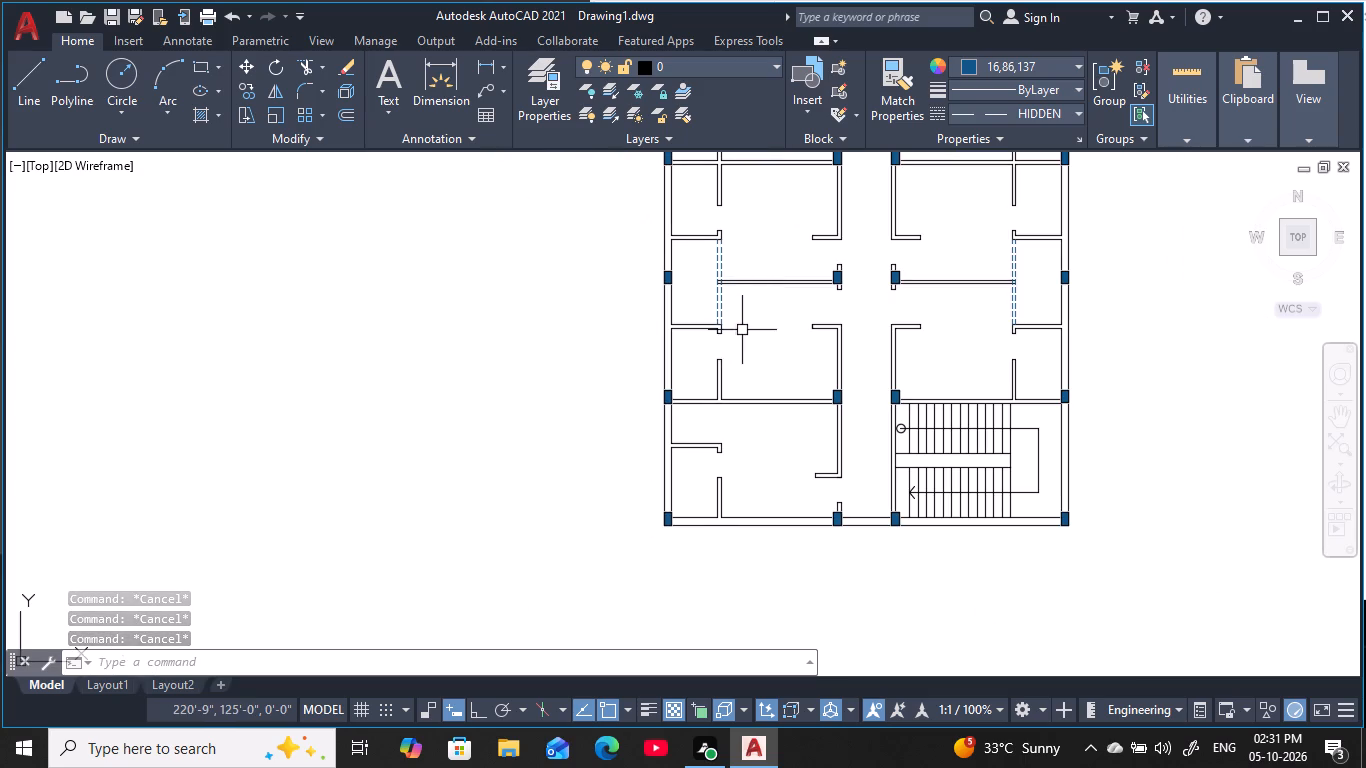
{"action": "middle_click_drag", "start_coordinate": [744, 332], "coordinate": [775, 446]}
{"action": "scroll", "coordinate": [752, 369], "scroll_direction": "up", "scroll_amount": 4}
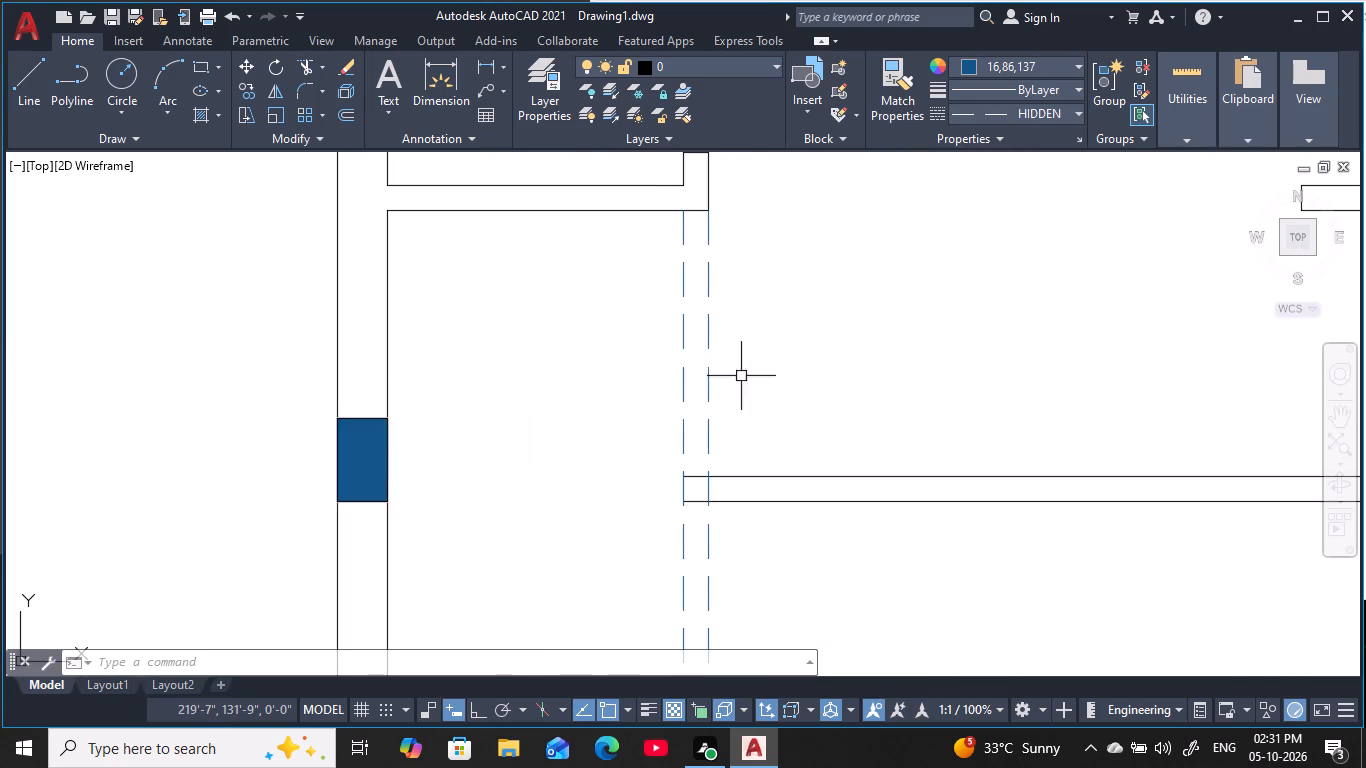
{"action": "middle_click_drag", "start_coordinate": [705, 328], "coordinate": [860, 364]}
{"action": "key", "text": "Escape"}
{"action": "key", "text": "Escape"}
{"action": "key", "text": "Escape"}
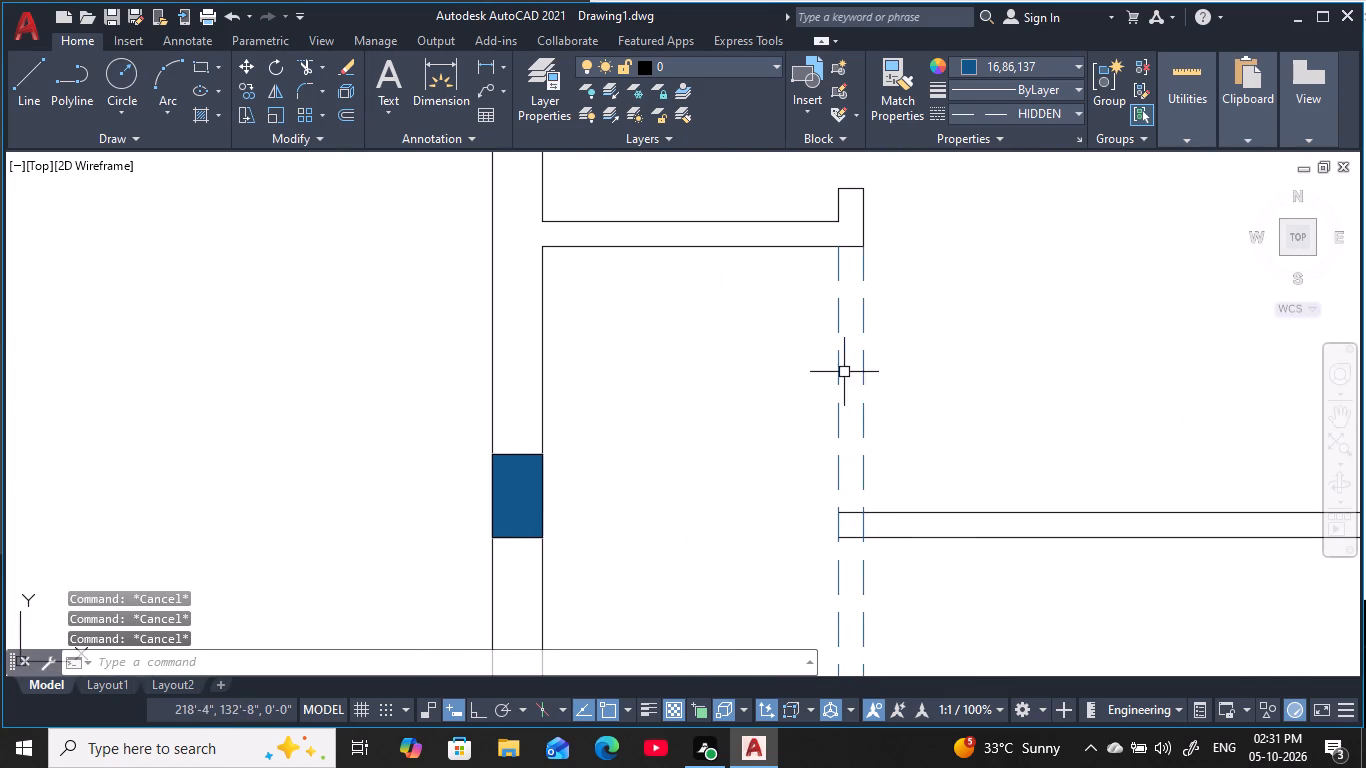
{"action": "key", "text": "Escape"}
{"action": "key", "text": "Escape"}
{"action": "key", "text": "Escape"}
{"action": "key", "text": "Escape"}
{"action": "key", "text": "Escape"}
{"action": "key", "text": "Escape"}
{"action": "key", "text": "Escape"}
{"action": "key", "text": "Escape"}
{"action": "key", "text": "Escape"}
{"action": "key", "text": "Escape"}
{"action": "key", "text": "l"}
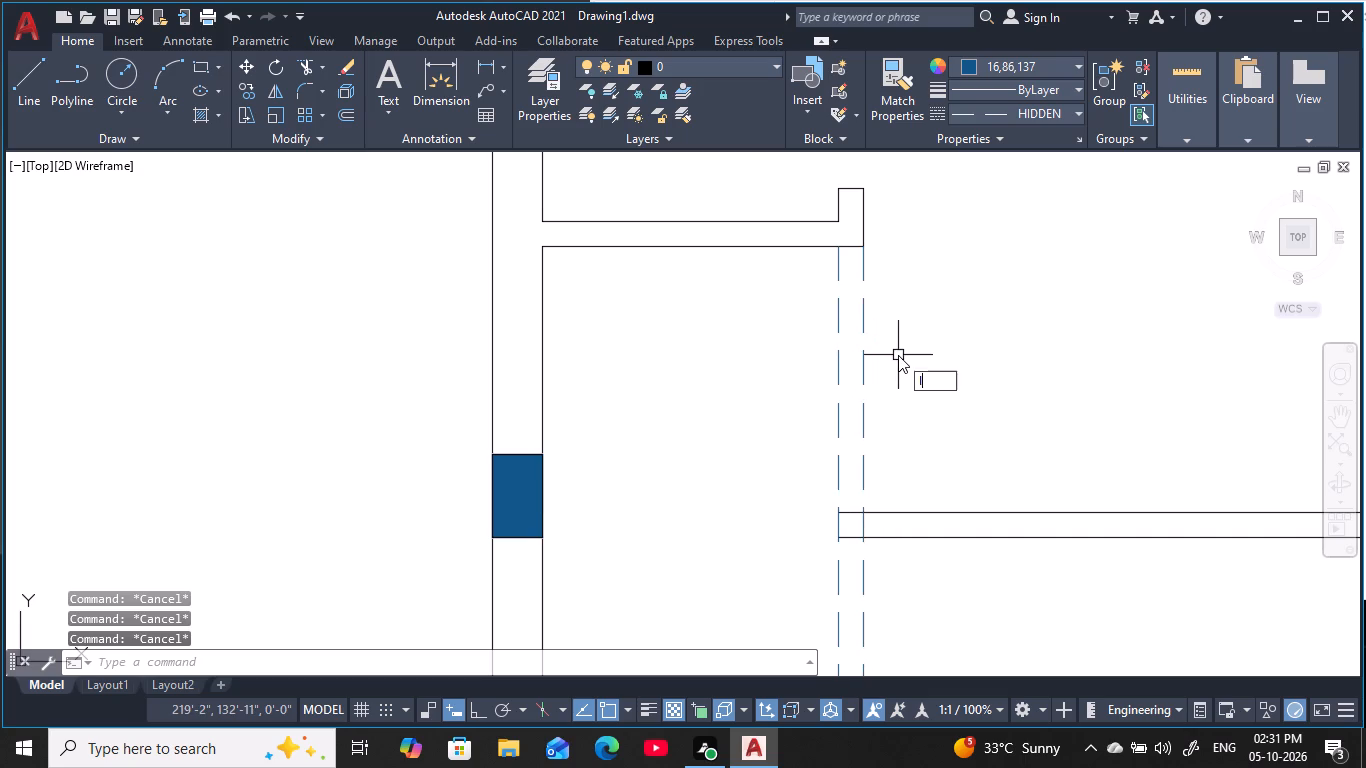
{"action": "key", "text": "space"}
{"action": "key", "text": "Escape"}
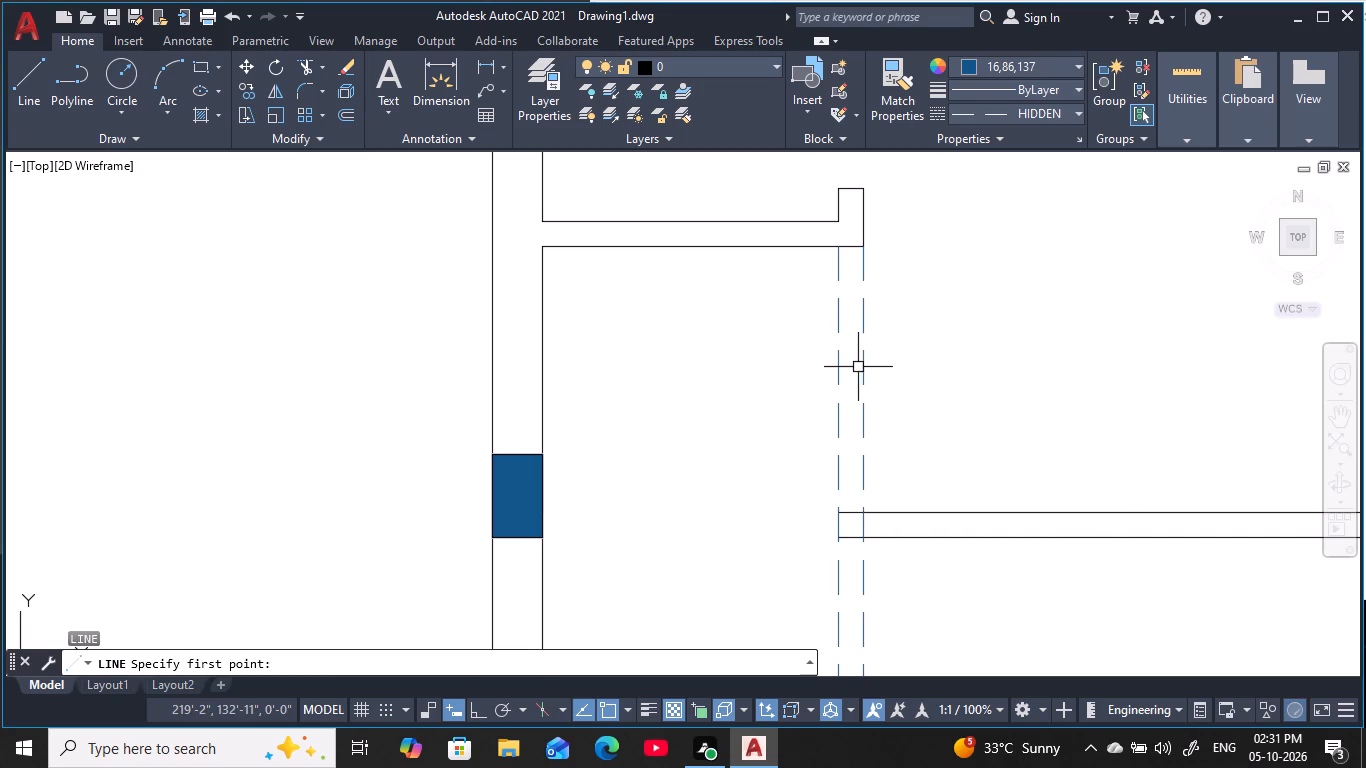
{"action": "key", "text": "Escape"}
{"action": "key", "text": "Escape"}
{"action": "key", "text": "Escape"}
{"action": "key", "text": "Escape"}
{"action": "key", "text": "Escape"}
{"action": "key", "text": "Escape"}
Set the current linetype to Continuous for new objects.
{"action": "scroll", "coordinate": [855, 261], "scroll_direction": "up", "scroll_amount": 1}
{"action": "middle_click_drag", "start_coordinate": [855, 261], "coordinate": [861, 297]}
{"action": "key", "text": "Escape"}
{"action": "key", "text": "Escape"}
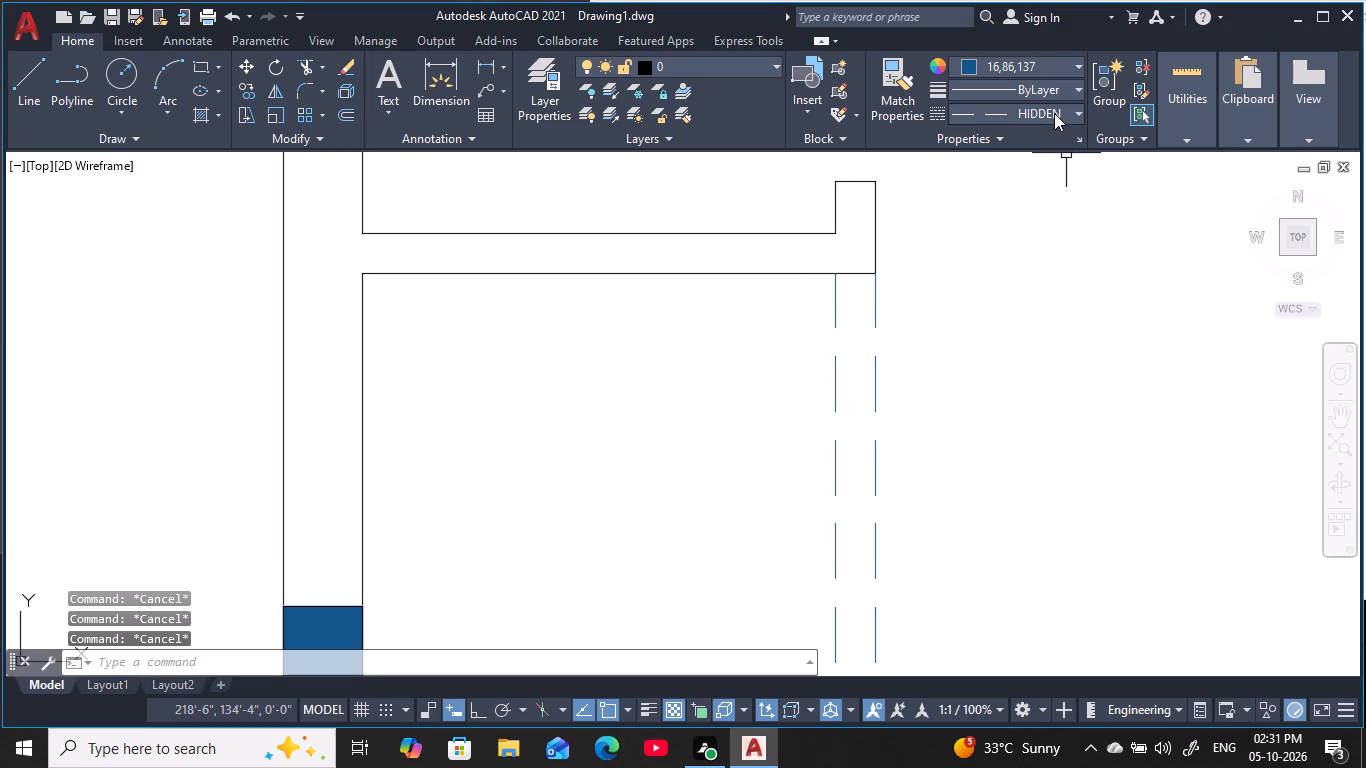
{"action": "left_click", "coordinate": [1054, 113]}
{"action": "left_click", "coordinate": [1032, 188]}
{"action": "left_click", "coordinate": [1045, 65]}
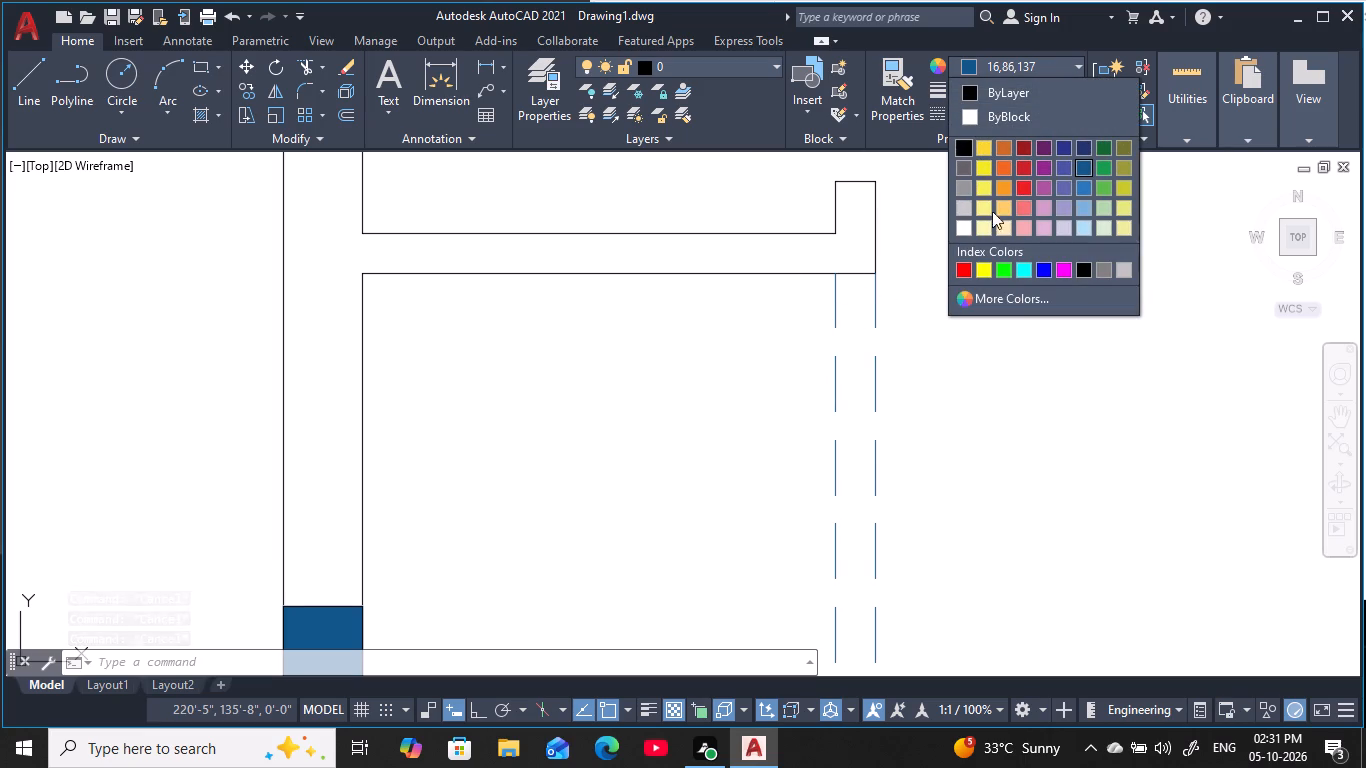
{"action": "key", "text": "Escape"}
{"action": "key", "text": "Escape"}
{"action": "key", "text": "Escape"}
{"action": "key", "text": "Escape"}
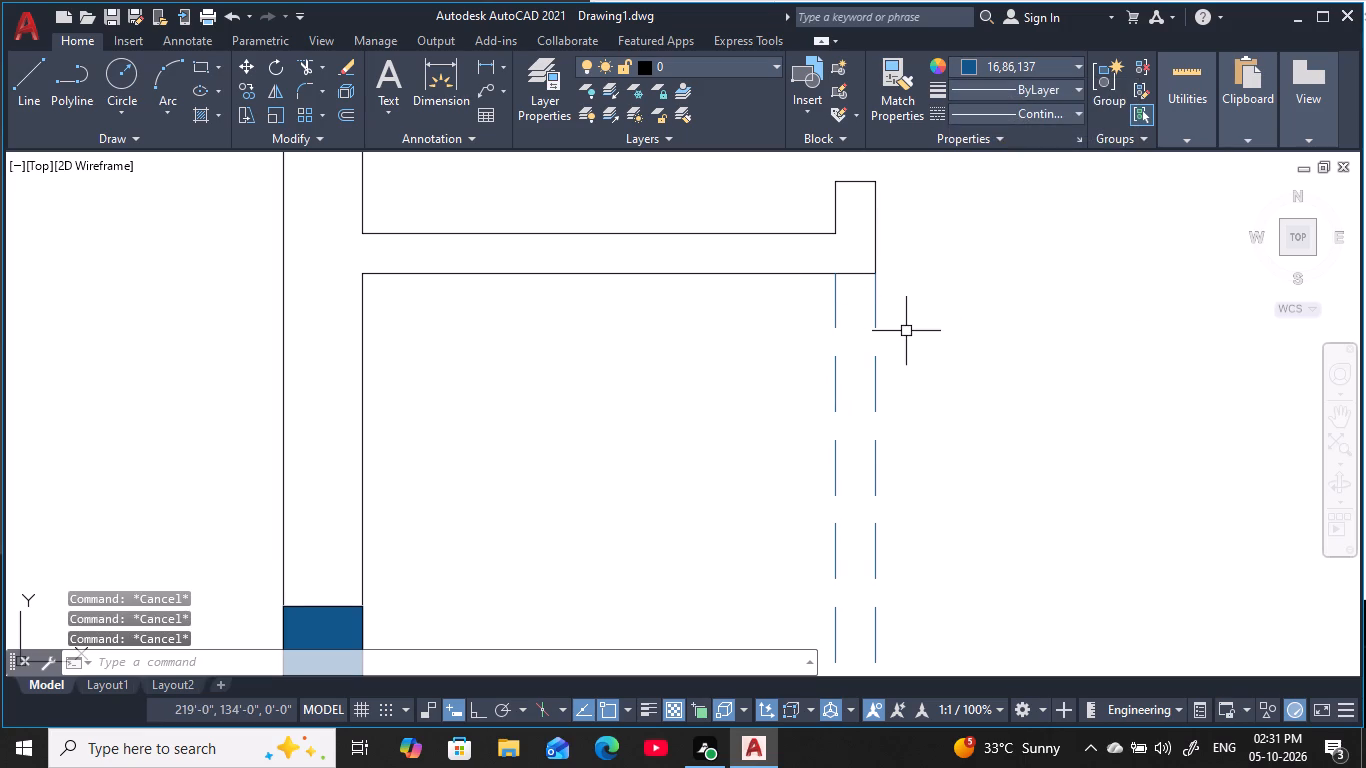
Draw a short line across the upper end of the left hidden-line pair, along the wall end face.
{"action": "key", "text": "Escape"}
{"action": "key", "text": "Escape"}
{"action": "key", "text": "Escape"}
{"action": "type", "text": "l"}
{"action": "key", "text": "space"}
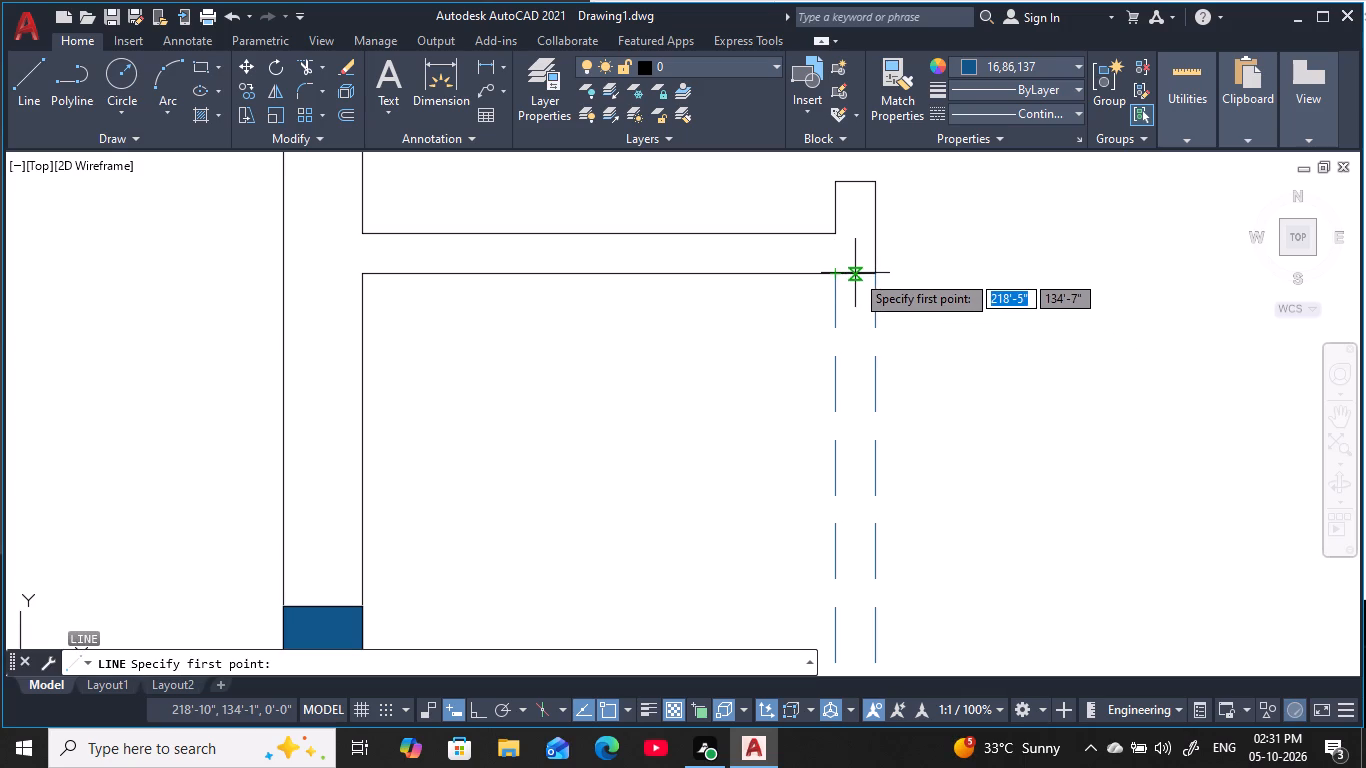
{"action": "left_click", "coordinate": [878, 275]}
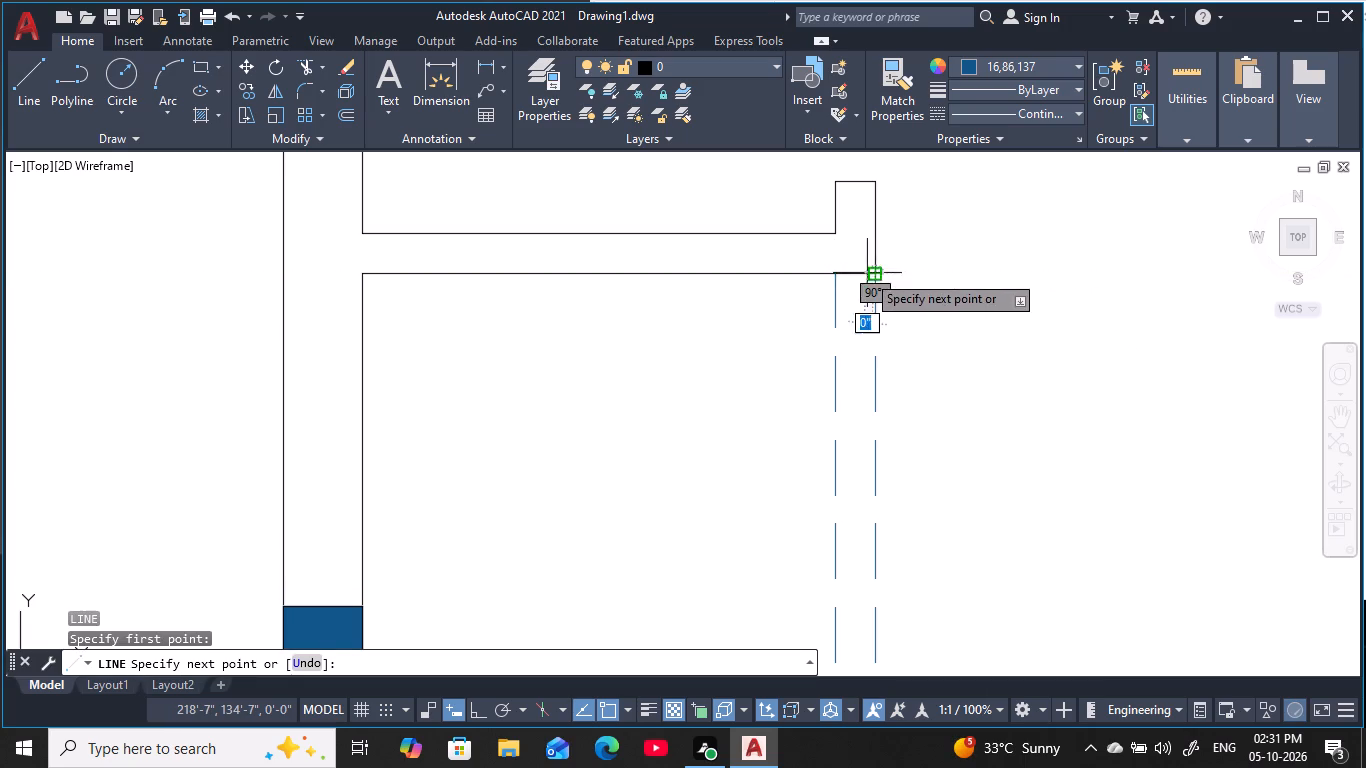
{"action": "left_click", "coordinate": [837, 273]}
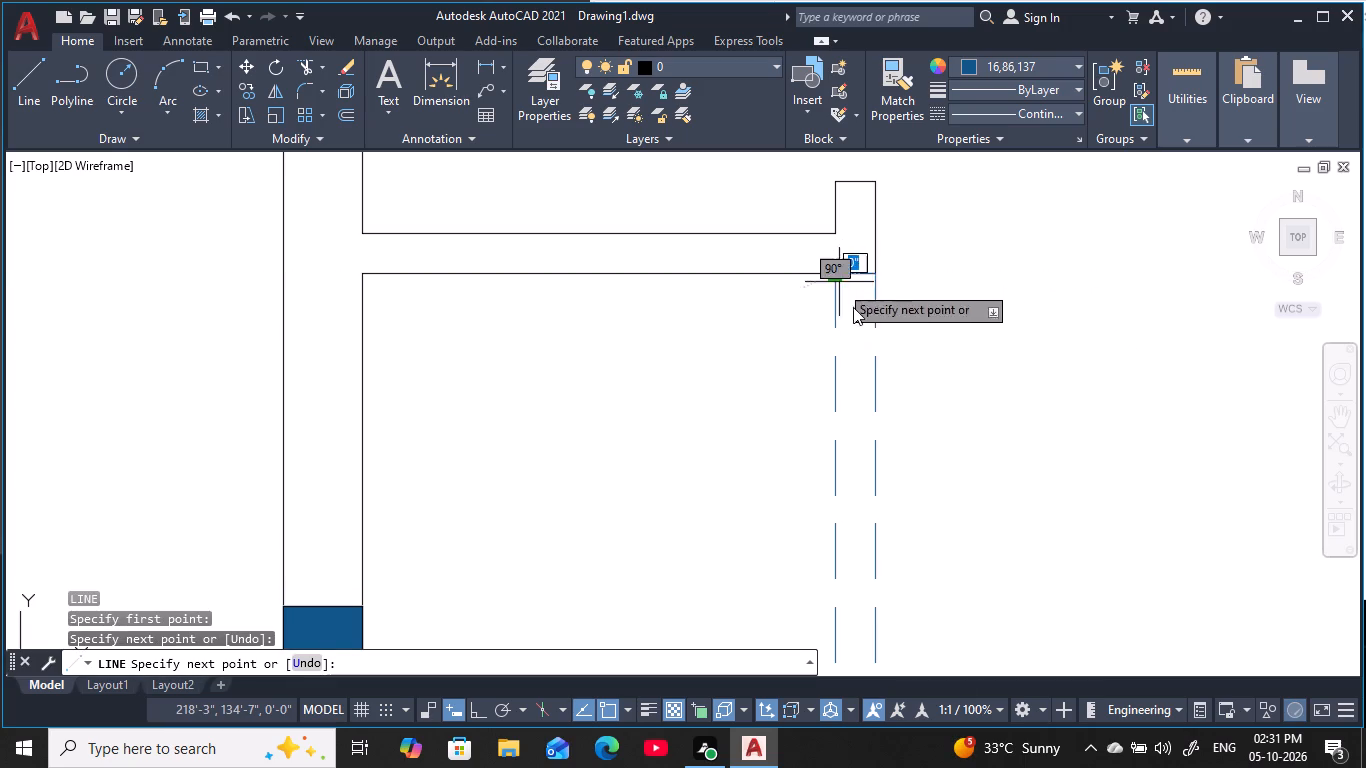
{"action": "key", "text": "Escape"}
{"action": "key", "text": "Escape"}
{"action": "key", "text": "Escape"}
{"action": "key", "text": "Escape"}
{"action": "key", "text": "Escape"}
{"action": "key", "text": "Escape"}
Draw a vertical centre line through the left hidden-line opening, from the midpoint of its upper closing line to the lower wall.
{"action": "middle_click_drag", "start_coordinate": [869, 318], "coordinate": [904, 267]}
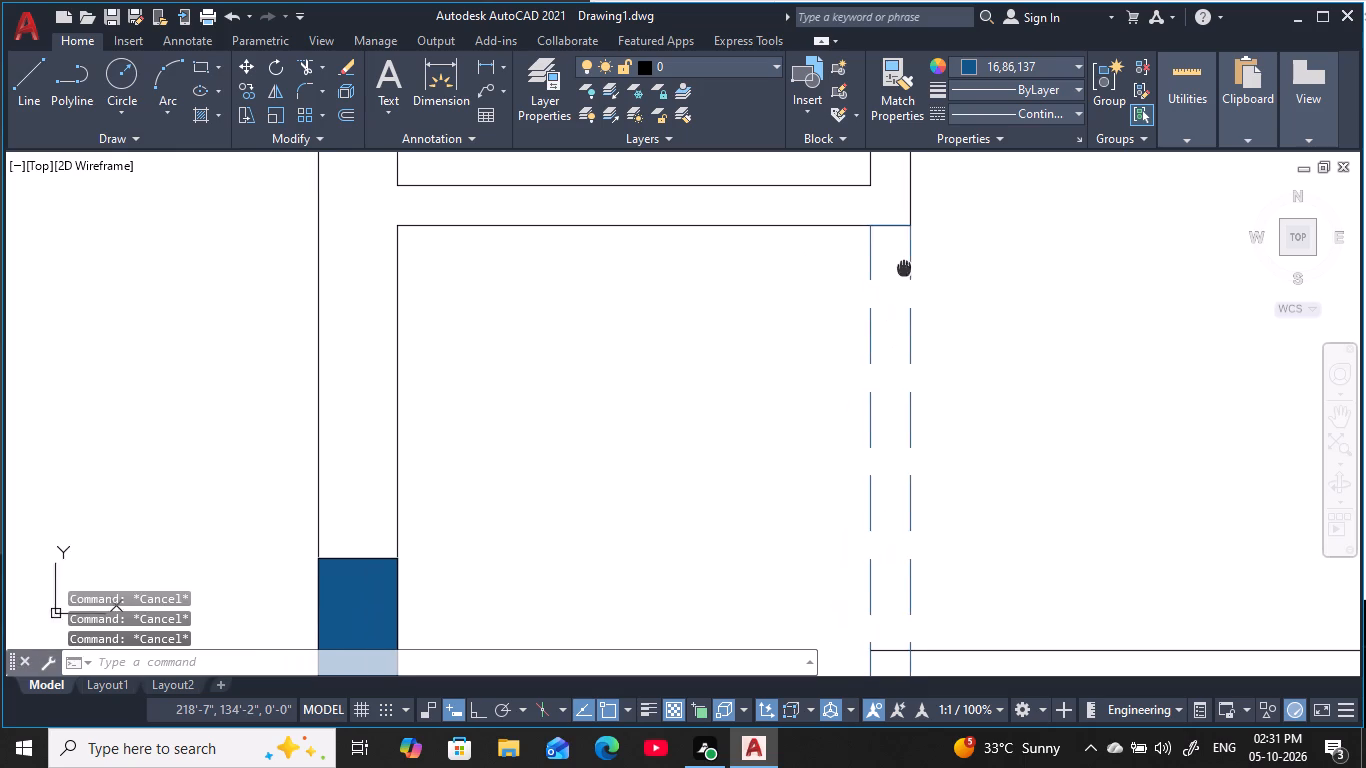
{"action": "key", "text": "Escape"}
{"action": "middle_click_drag", "start_coordinate": [904, 267], "coordinate": [906, 264]}
{"action": "key", "text": "Escape"}
{"action": "key", "text": "l"}
{"action": "key", "text": "space"}
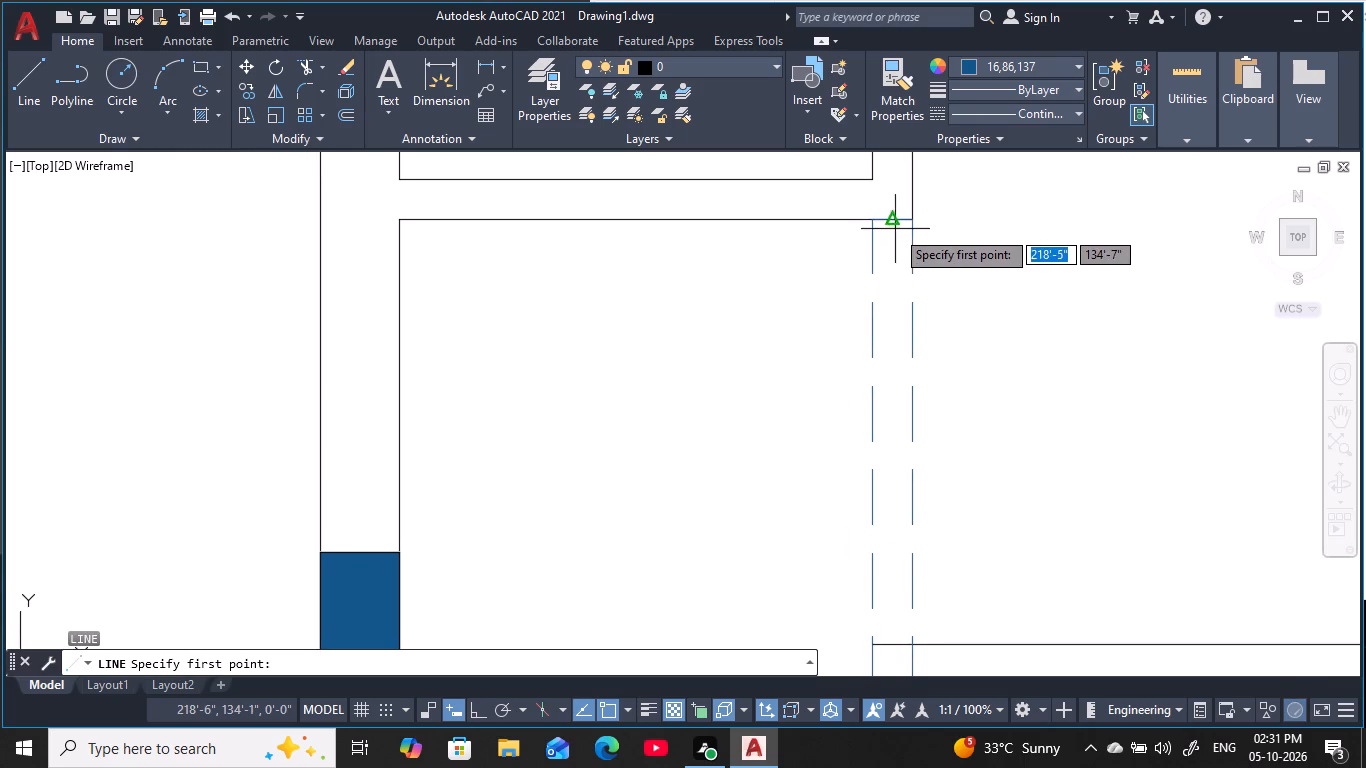
{"action": "left_click", "coordinate": [894, 226]}
{"action": "middle_click_drag", "start_coordinate": [887, 335], "coordinate": [908, 209]}
{"action": "middle_click_drag", "start_coordinate": [862, 576], "coordinate": [865, 546]}
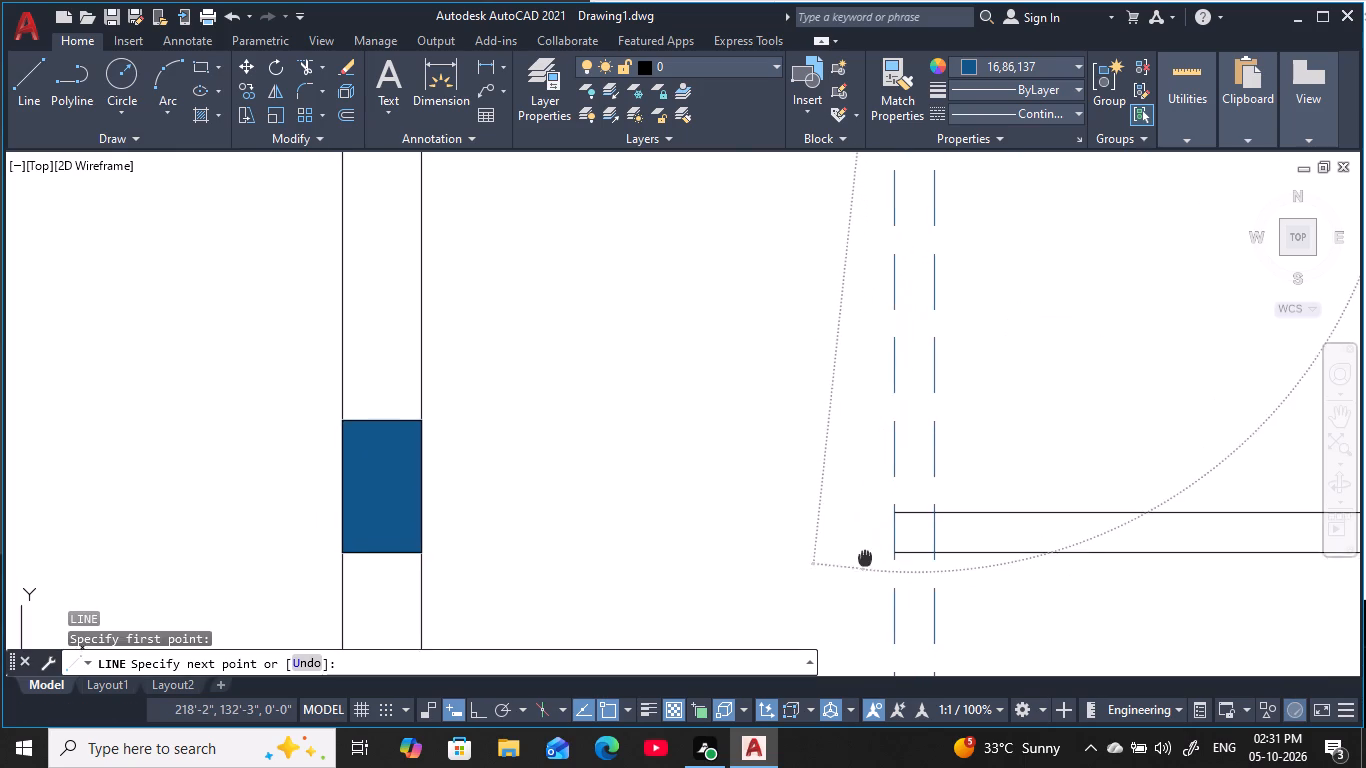
{"action": "middle_click_drag", "start_coordinate": [865, 546], "coordinate": [789, 413]}
{"action": "middle_click_drag", "start_coordinate": [842, 583], "coordinate": [816, 266]}
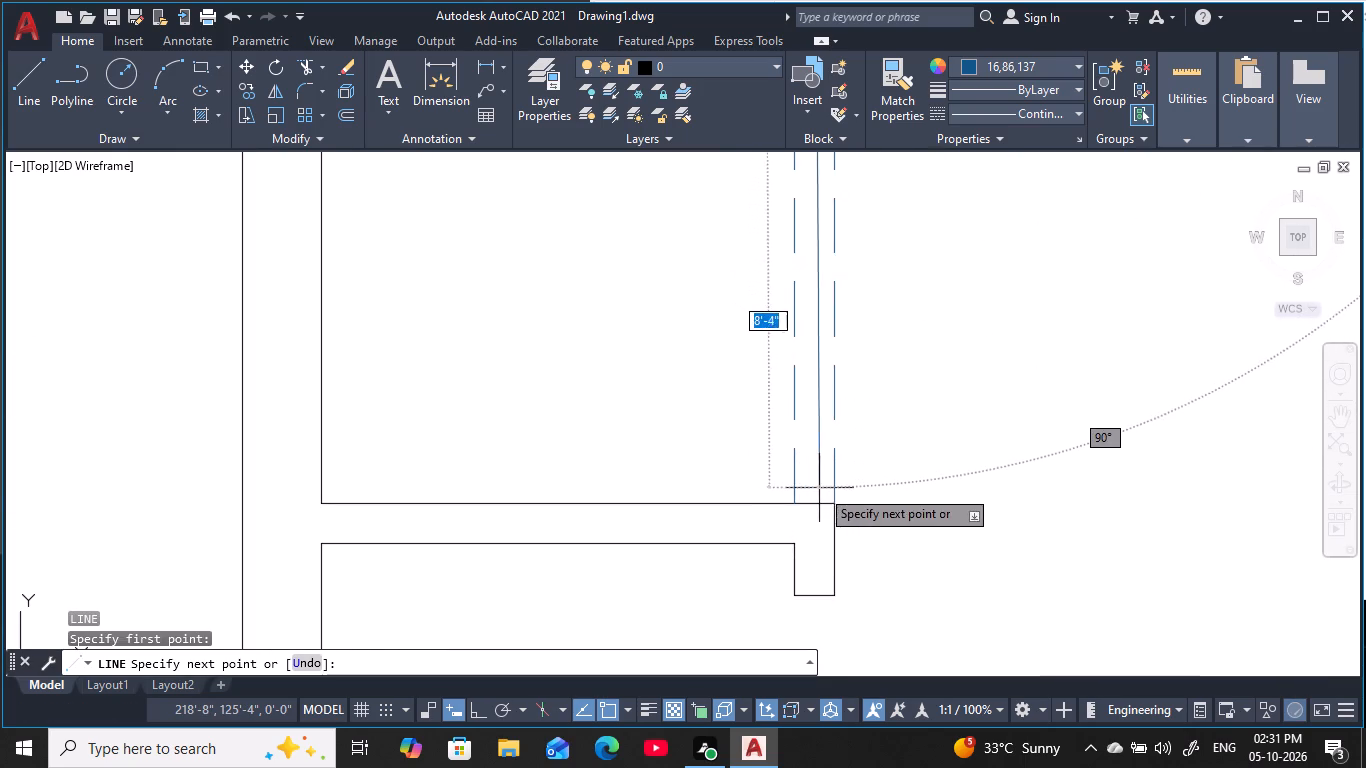
{"action": "left_click", "coordinate": [811, 502]}
{"action": "middle_click_drag", "start_coordinate": [927, 337], "coordinate": [885, 610]}
{"action": "scroll", "coordinate": [856, 421], "scroll_direction": "down", "scroll_amount": 1}
{"action": "middle_click_drag", "start_coordinate": [824, 379], "coordinate": [833, 520]}
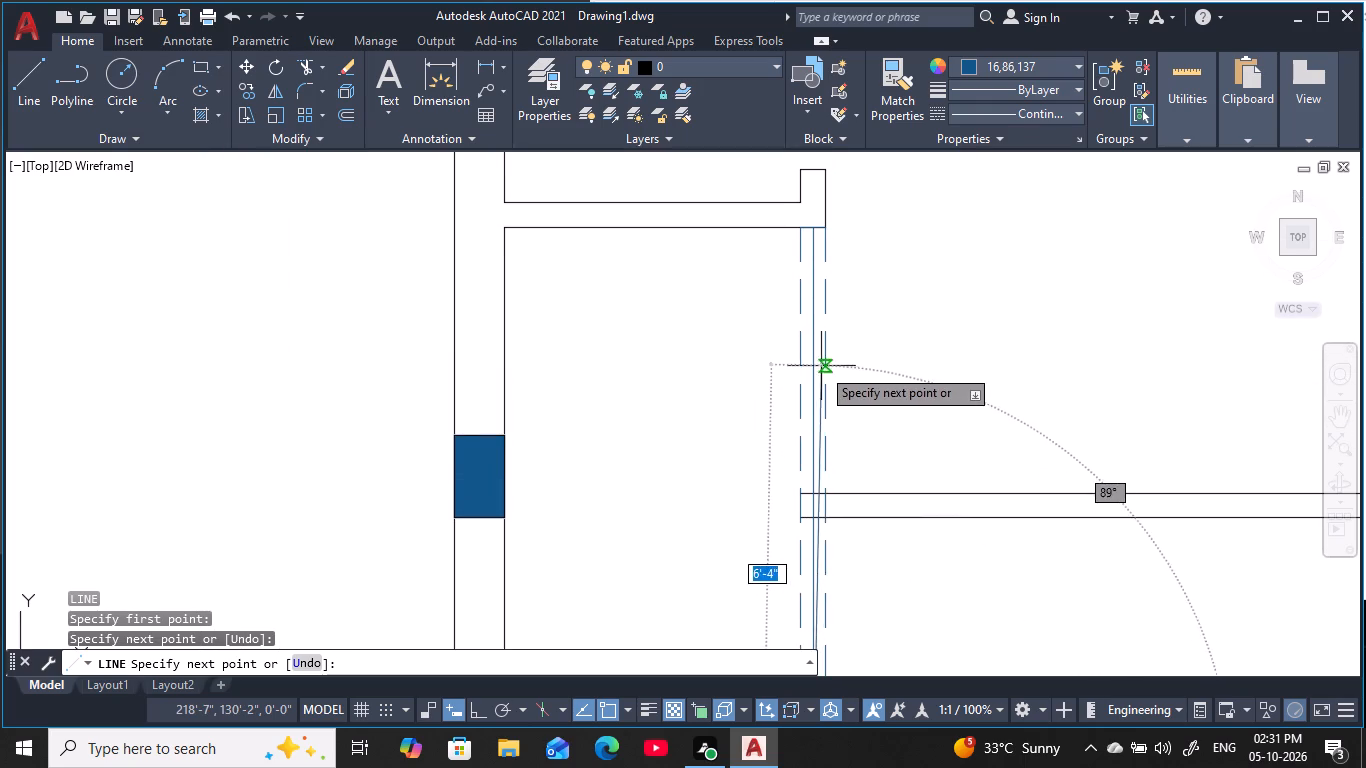
{"action": "key", "text": "Escape"}
{"action": "key", "text": "Escape"}
{"action": "key", "text": "Escape"}
{"action": "key", "text": "Escape"}
{"action": "key", "text": "Escape"}
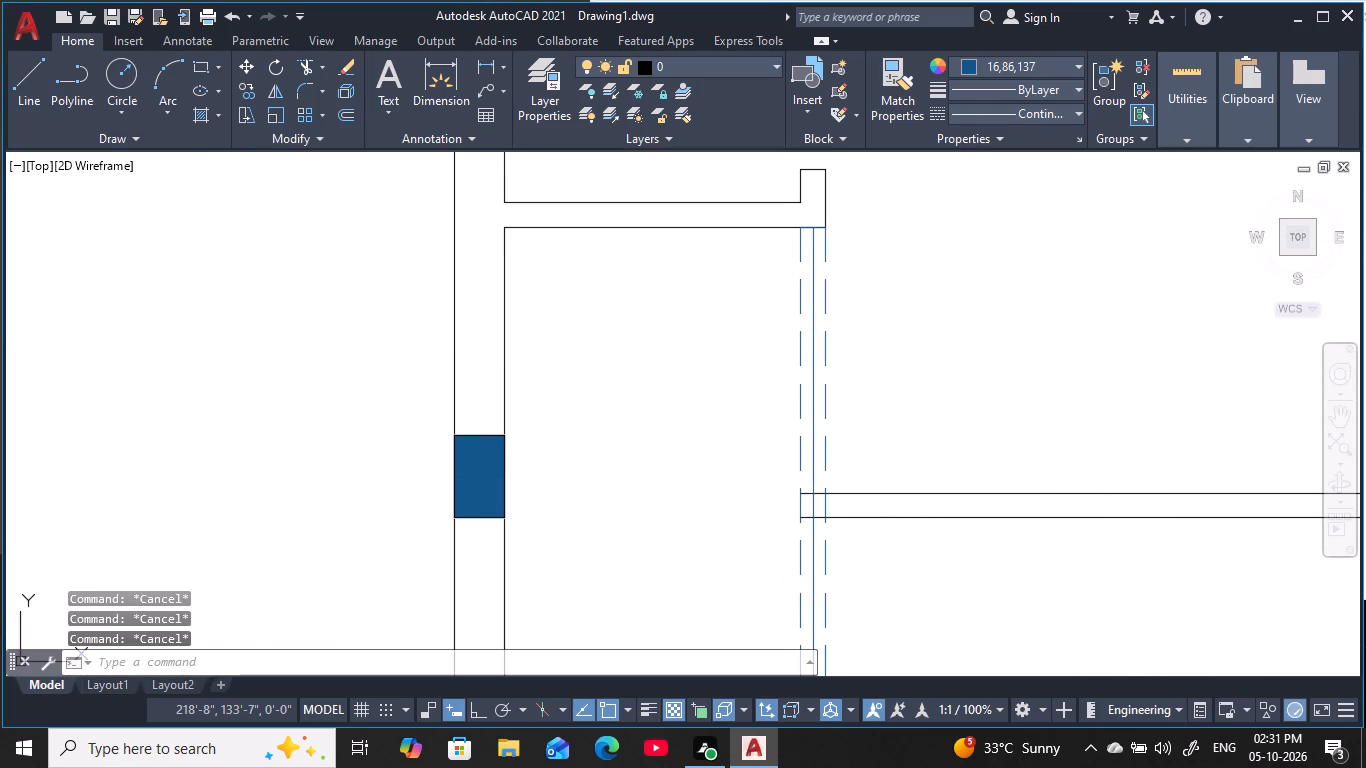
{"action": "key", "text": "Escape"}
{"action": "key", "text": "l"}
{"action": "key", "text": "Escape"}
{"action": "key", "text": "Escape"}
{"action": "key", "text": "Escape"}
{"action": "key", "text": "Escape"}
{"action": "key", "text": "Escape"}
{"action": "key", "text": "Escape"}
{"action": "key", "text": "Escape"}
{"action": "key", "text": "Escape"}
{"action": "key", "text": "Escape"}
{"action": "key", "text": "Escape"}
{"action": "key", "text": "Escape"}
{"action": "key", "text": "Escape"}
{"action": "key", "text": "Escape"}
{"action": "key", "text": "Escape"}
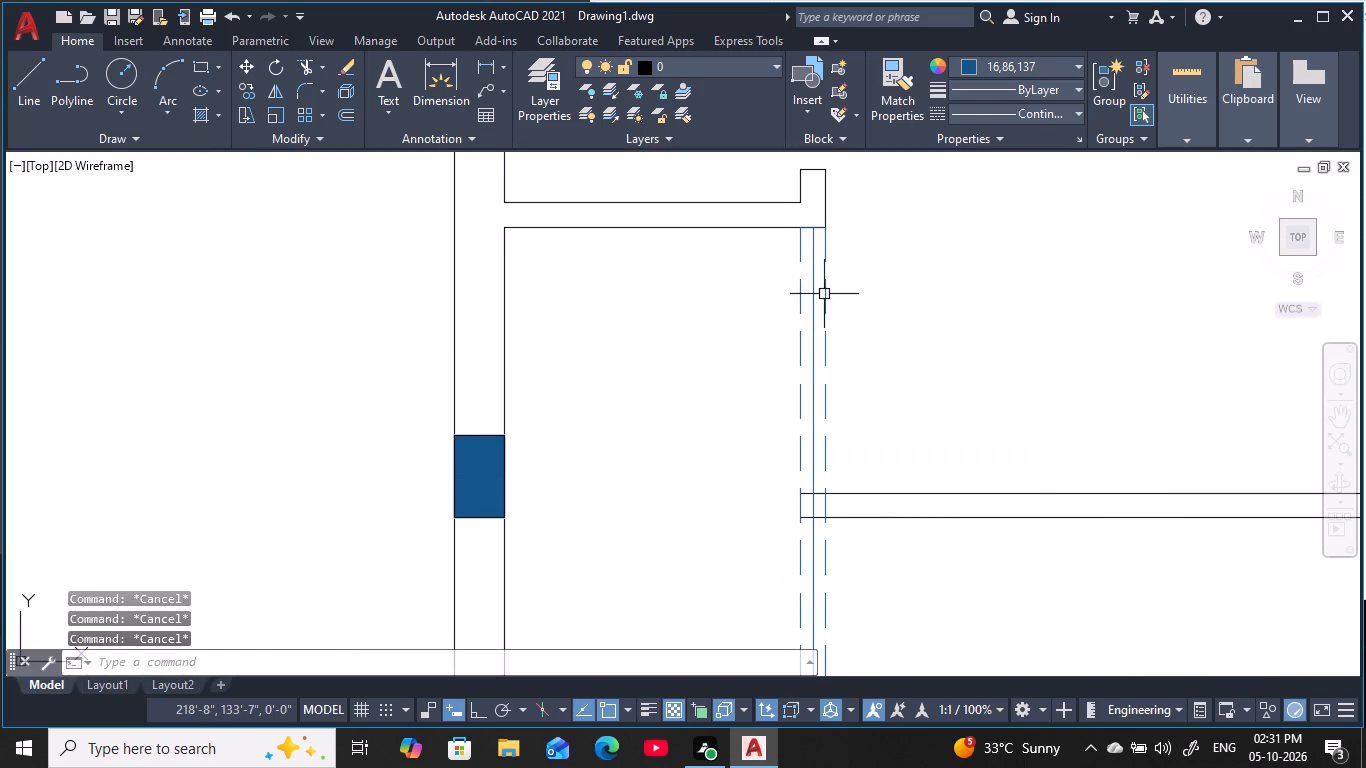
Offset the centre line in the left opening by 1" to both sides.
{"action": "type", "text": "o 1"}
{"action": "key", "text": "space"}
{"action": "left_click", "coordinate": [815, 310]}
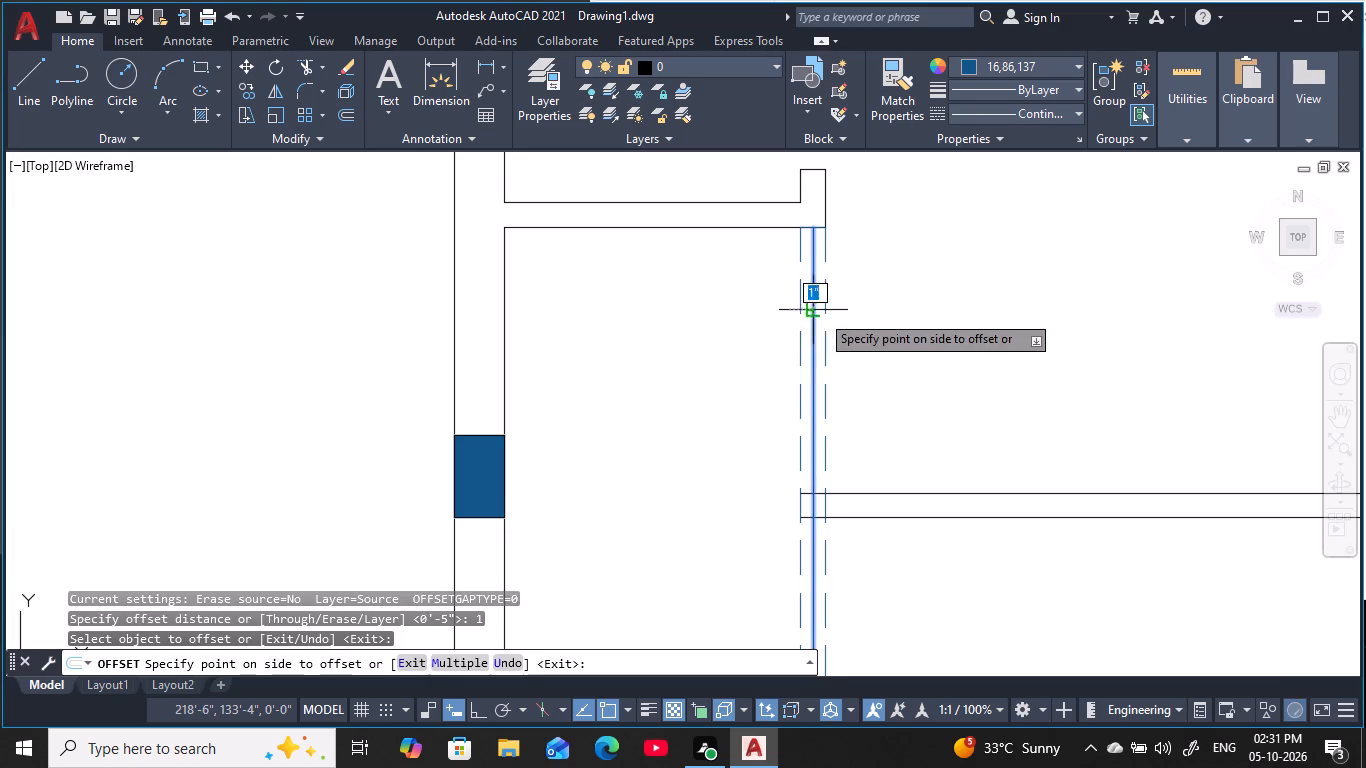
{"action": "left_click", "coordinate": [878, 323]}
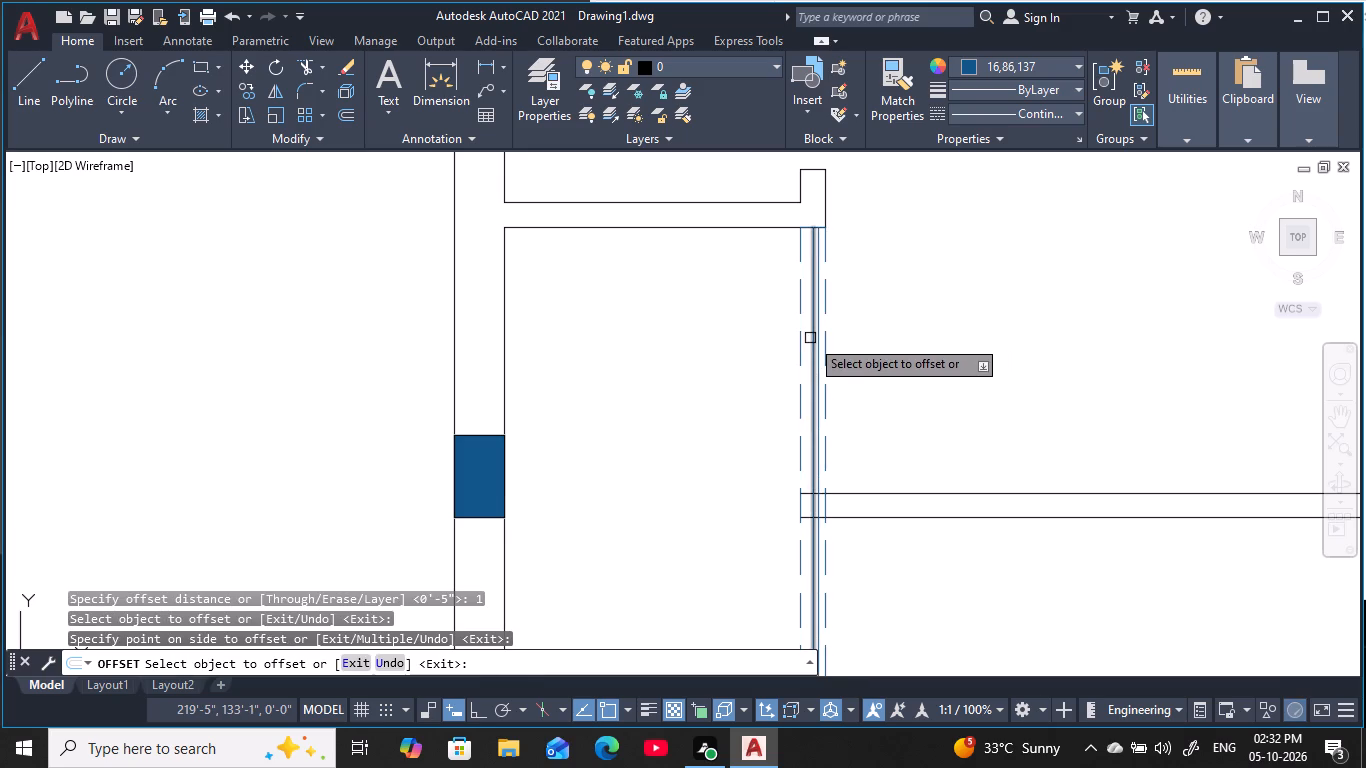
{"action": "left_click", "coordinate": [810, 338]}
{"action": "left_click", "coordinate": [738, 365]}
{"action": "key", "text": "Escape"}
{"action": "key", "text": "Escape"}
{"action": "key", "text": "Escape"}
{"action": "key", "text": "Escape"}
{"action": "key", "text": "Escape"}
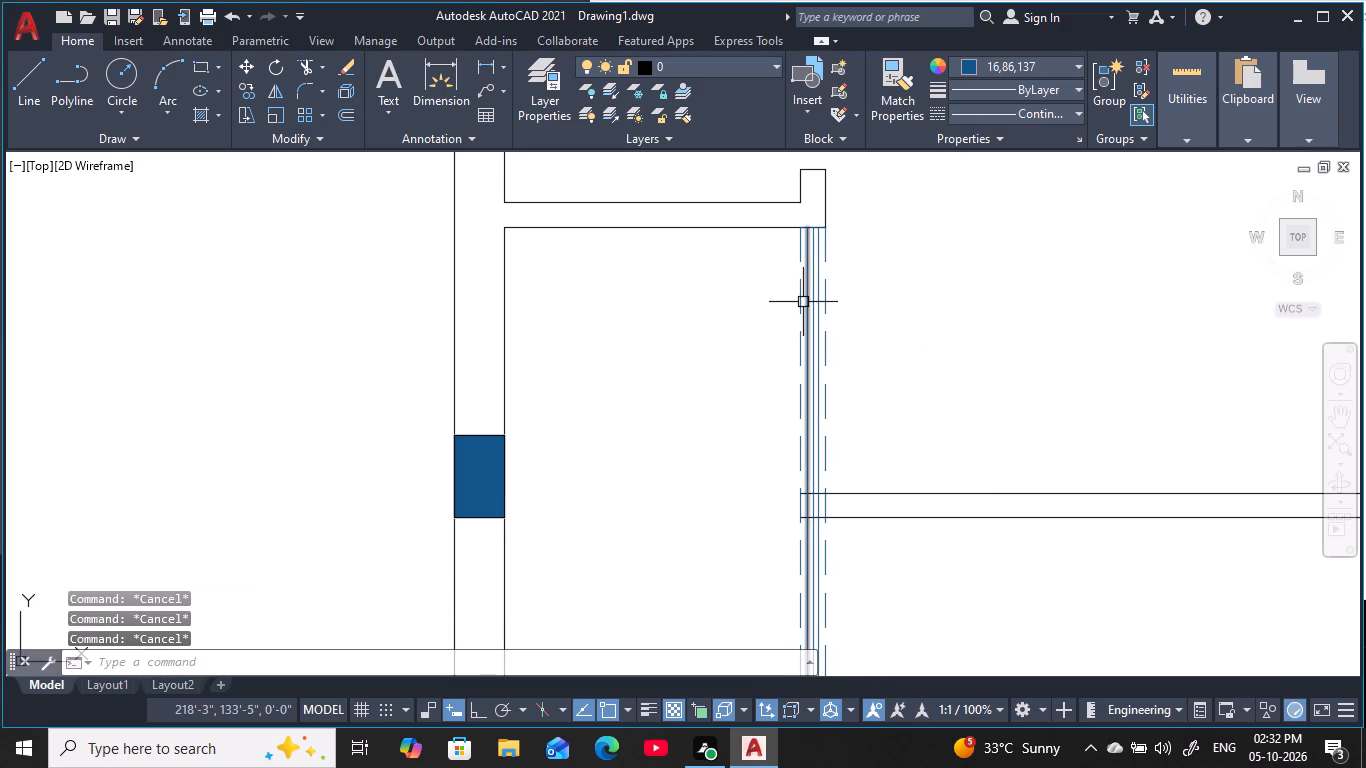
{"action": "key", "text": "Escape"}
{"action": "key", "text": "Escape"}
{"action": "key", "text": "Escape"}
{"action": "key", "text": "Escape"}
{"action": "key", "text": "Escape"}
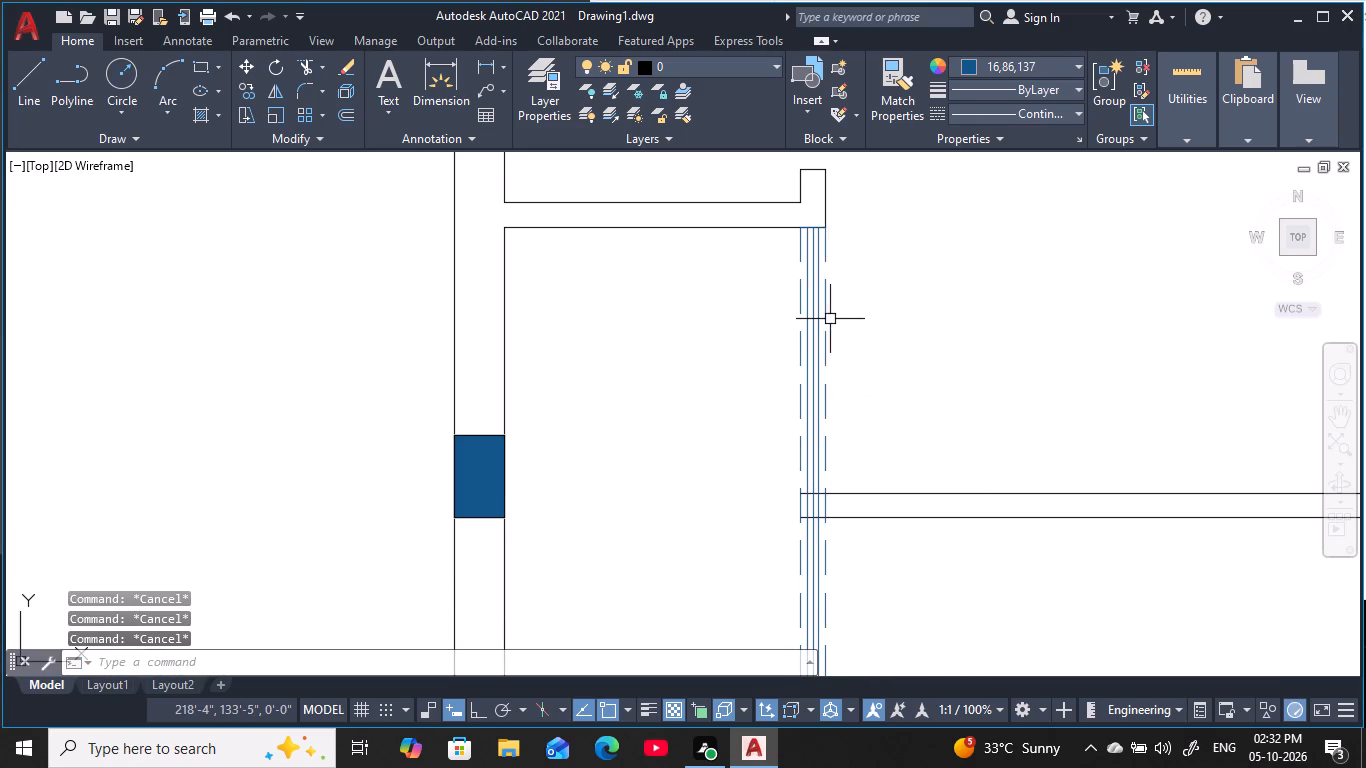
Change the linetype of both hidden lines at the left opening to Continuous.
{"action": "left_click", "coordinate": [825, 324]}
{"action": "left_click", "coordinate": [1069, 115]}
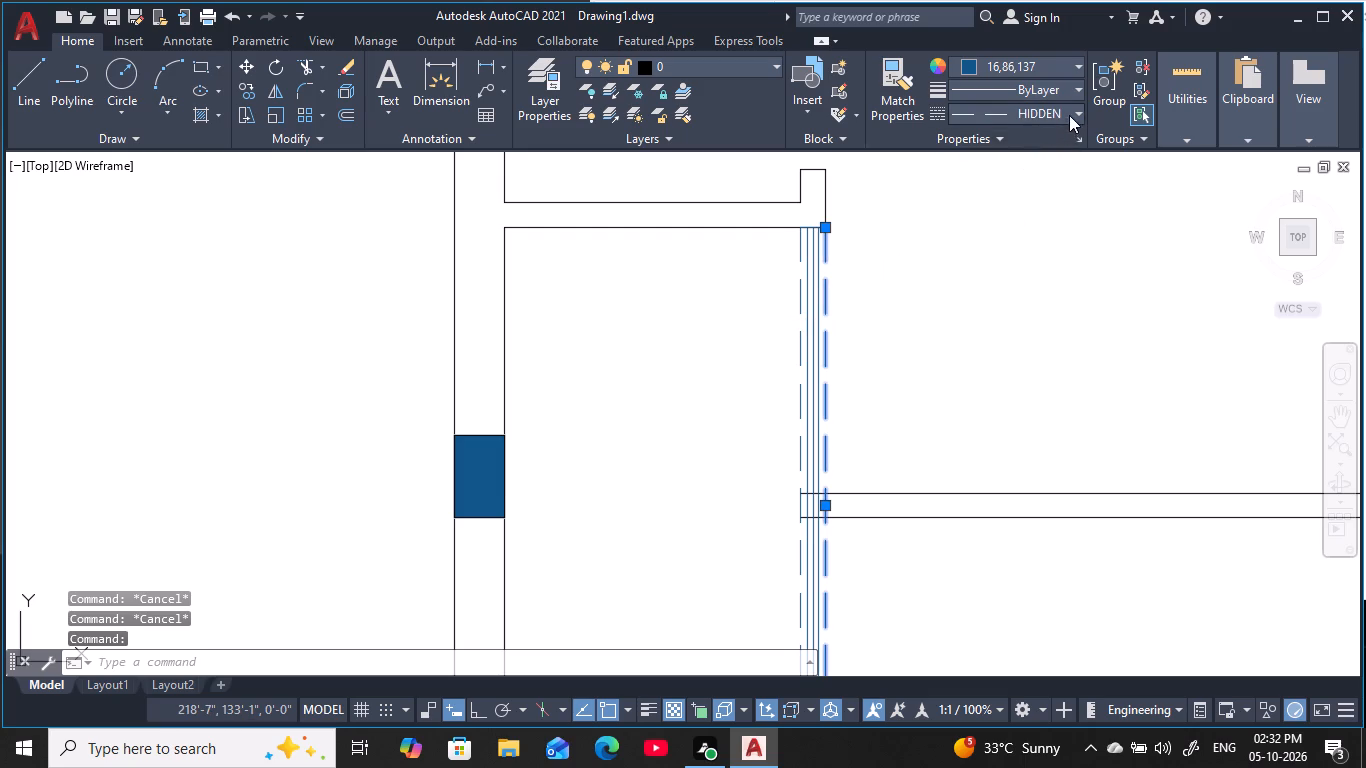
{"action": "left_click", "coordinate": [1044, 193]}
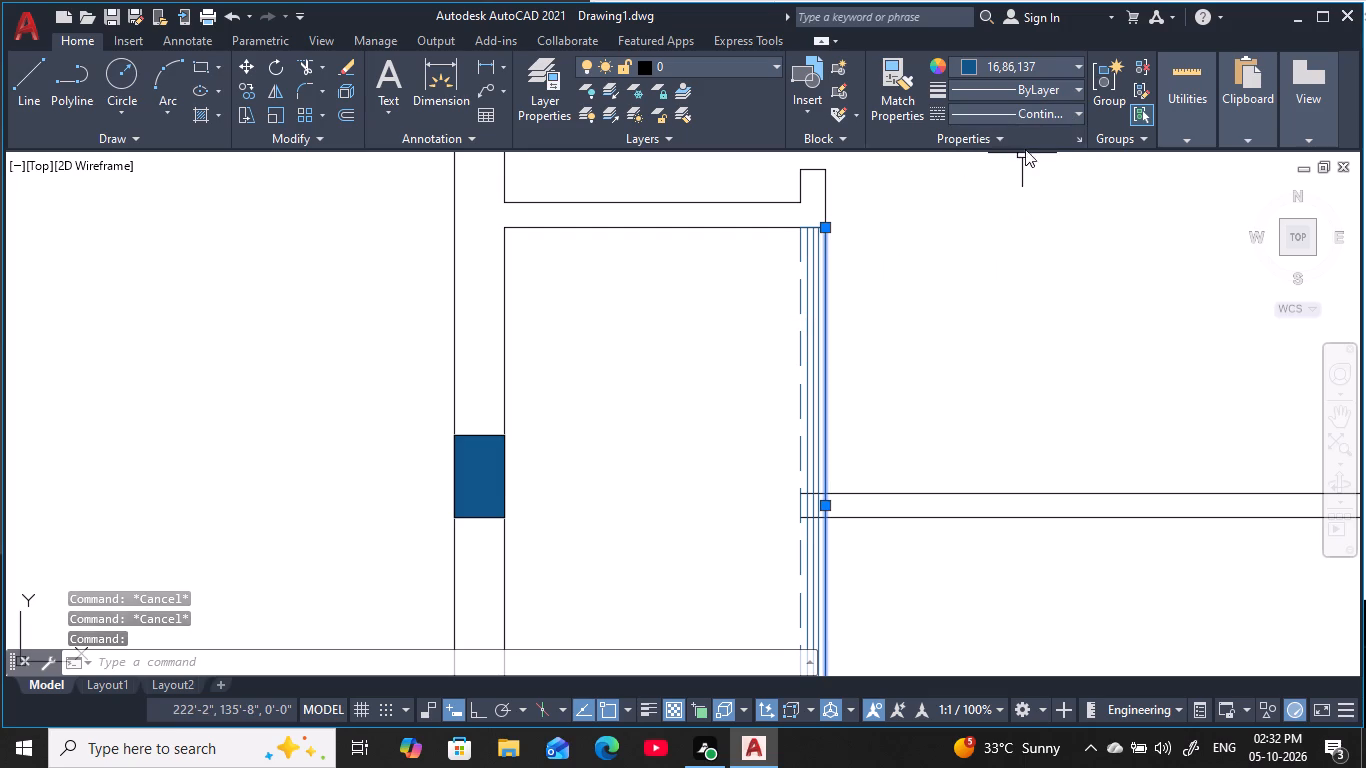
{"action": "left_click", "coordinate": [1050, 110]}
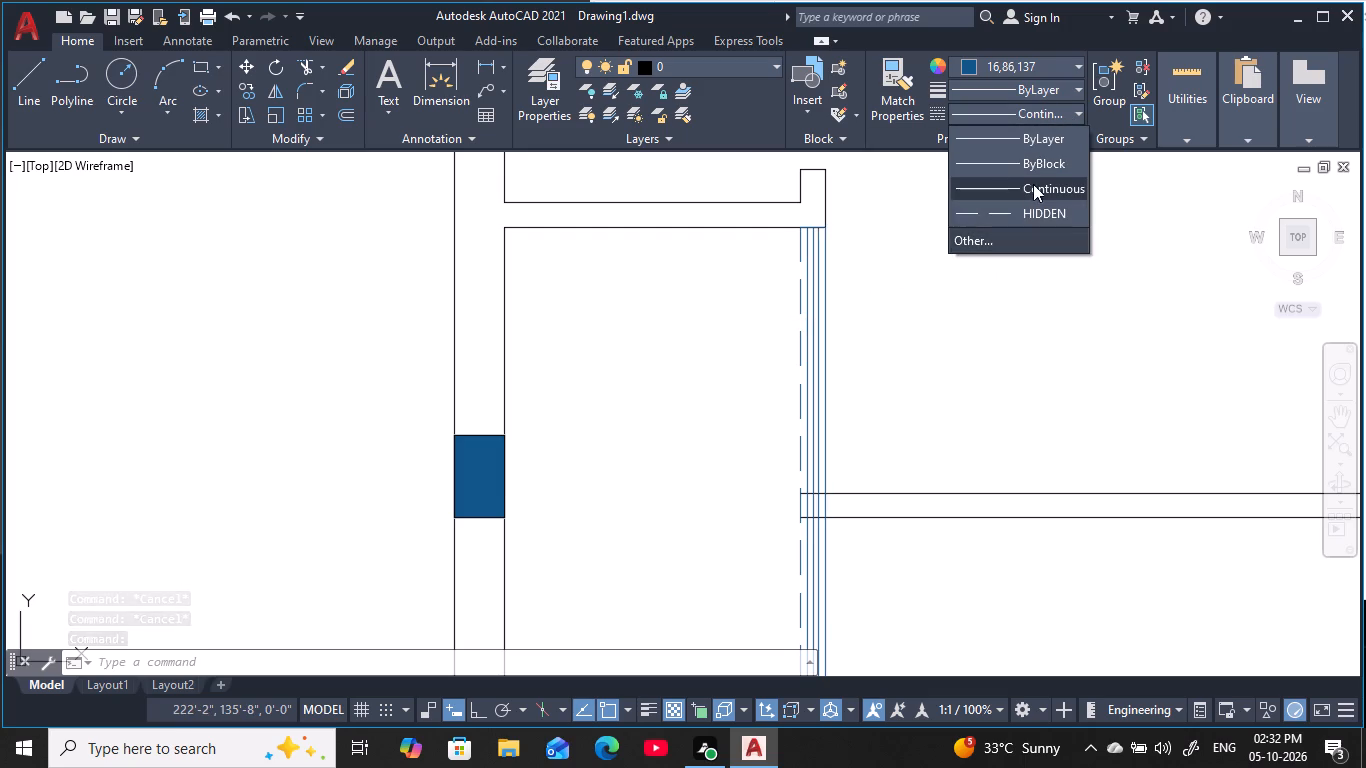
{"action": "left_click", "coordinate": [1034, 184]}
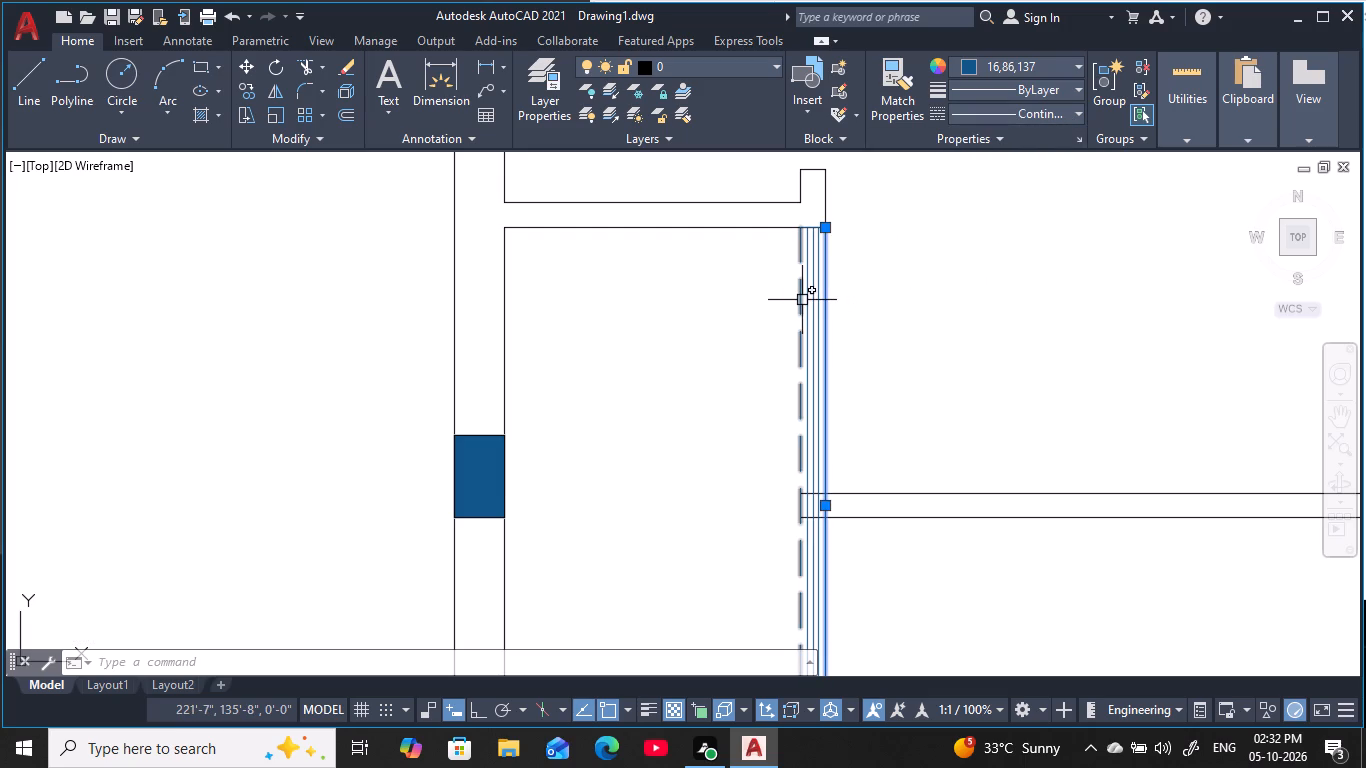
{"action": "left_click", "coordinate": [802, 300]}
{"action": "left_click", "coordinate": [1043, 115]}
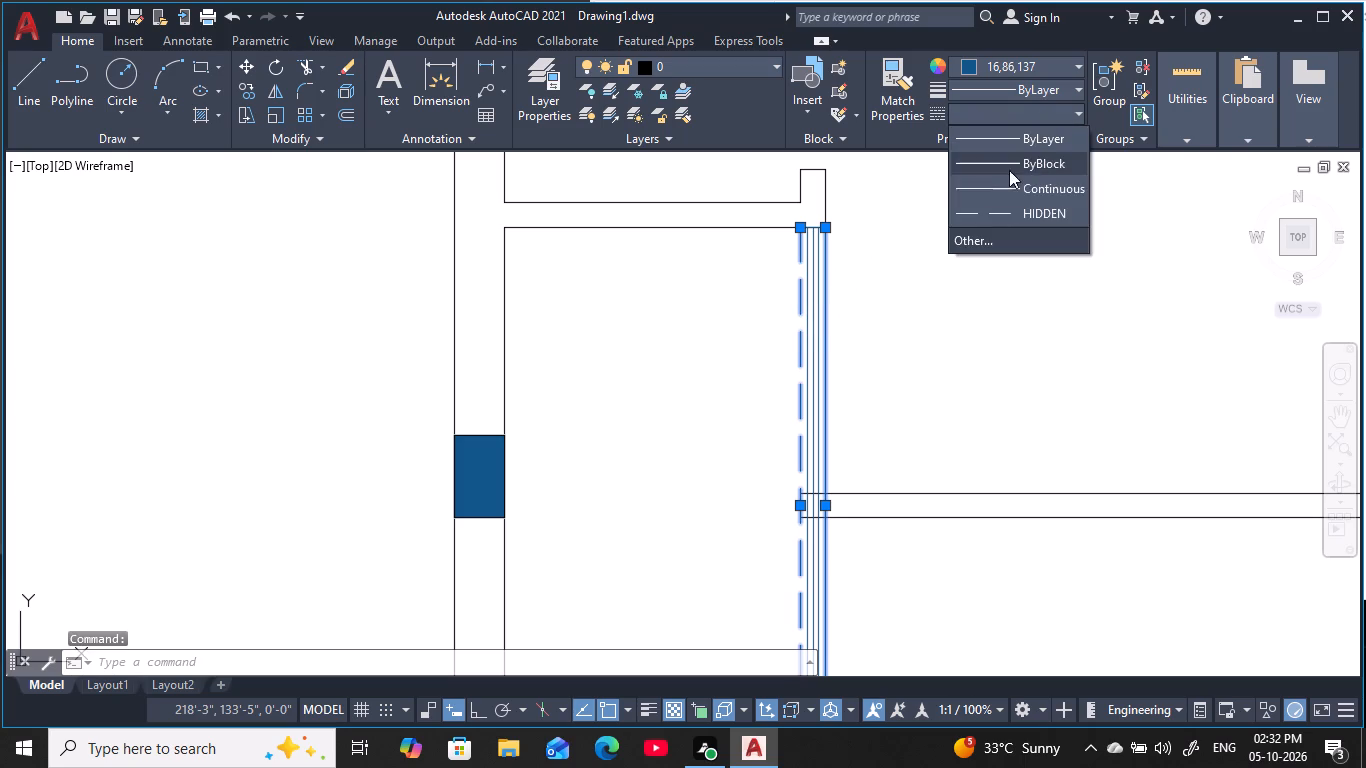
{"action": "left_click", "coordinate": [1015, 192]}
{"action": "key", "text": "Escape"}
Trim the three inner lines and the right outer line of the left opening where they cross the horizontal double wall.
{"action": "scroll", "coordinate": [890, 390], "scroll_direction": "down", "scroll_amount": 1}
{"action": "middle_click_drag", "start_coordinate": [891, 388], "coordinate": [900, 315]}
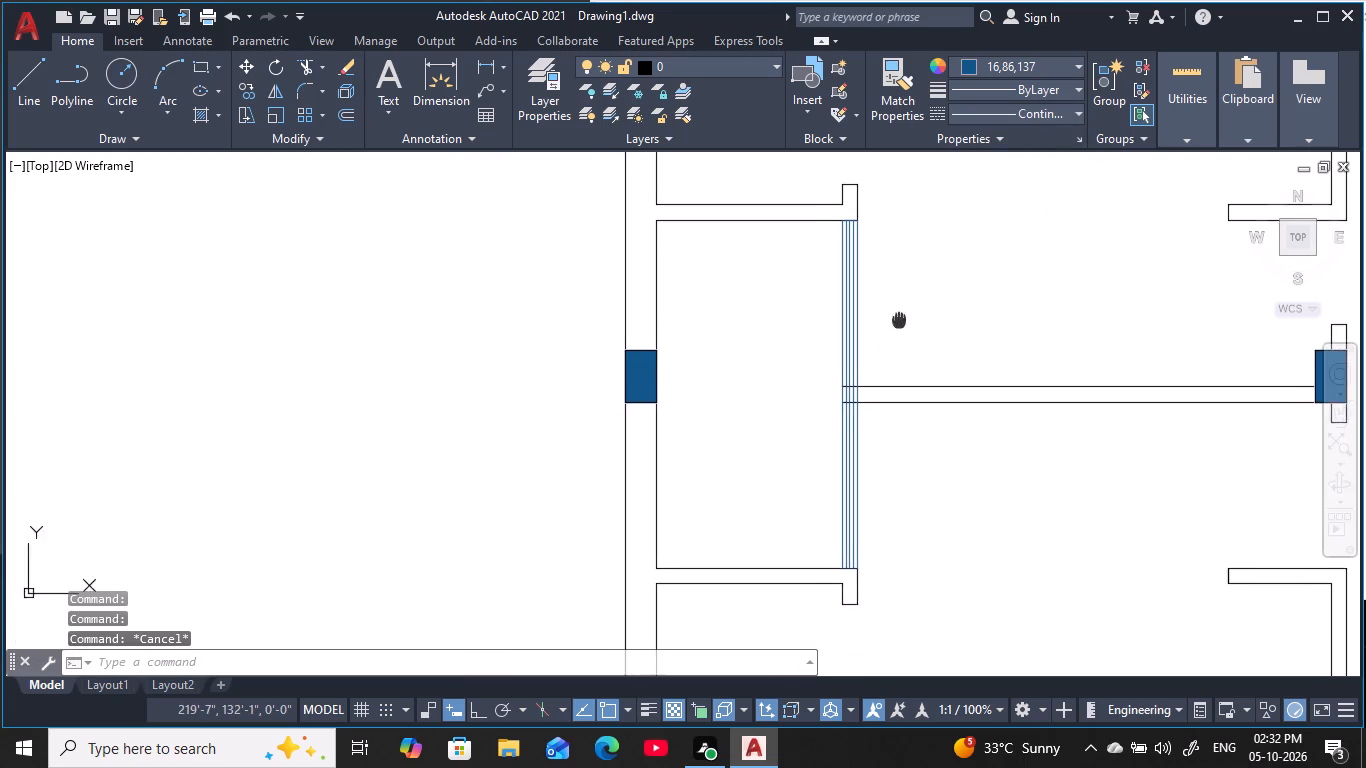
{"action": "middle_click_drag", "start_coordinate": [900, 315], "coordinate": [902, 313]}
{"action": "key", "text": "Escape"}
{"action": "key", "text": "Escape"}
{"action": "scroll", "coordinate": [851, 386], "scroll_direction": "up", "scroll_amount": 3}
{"action": "key", "text": "Escape"}
{"action": "key", "text": "Escape"}
{"action": "middle_click_drag", "start_coordinate": [850, 386], "coordinate": [805, 383]}
{"action": "key", "text": "Escape"}
{"action": "key", "text": "Escape"}
{"action": "key", "text": "Escape"}
{"action": "type", "text": "tr"}
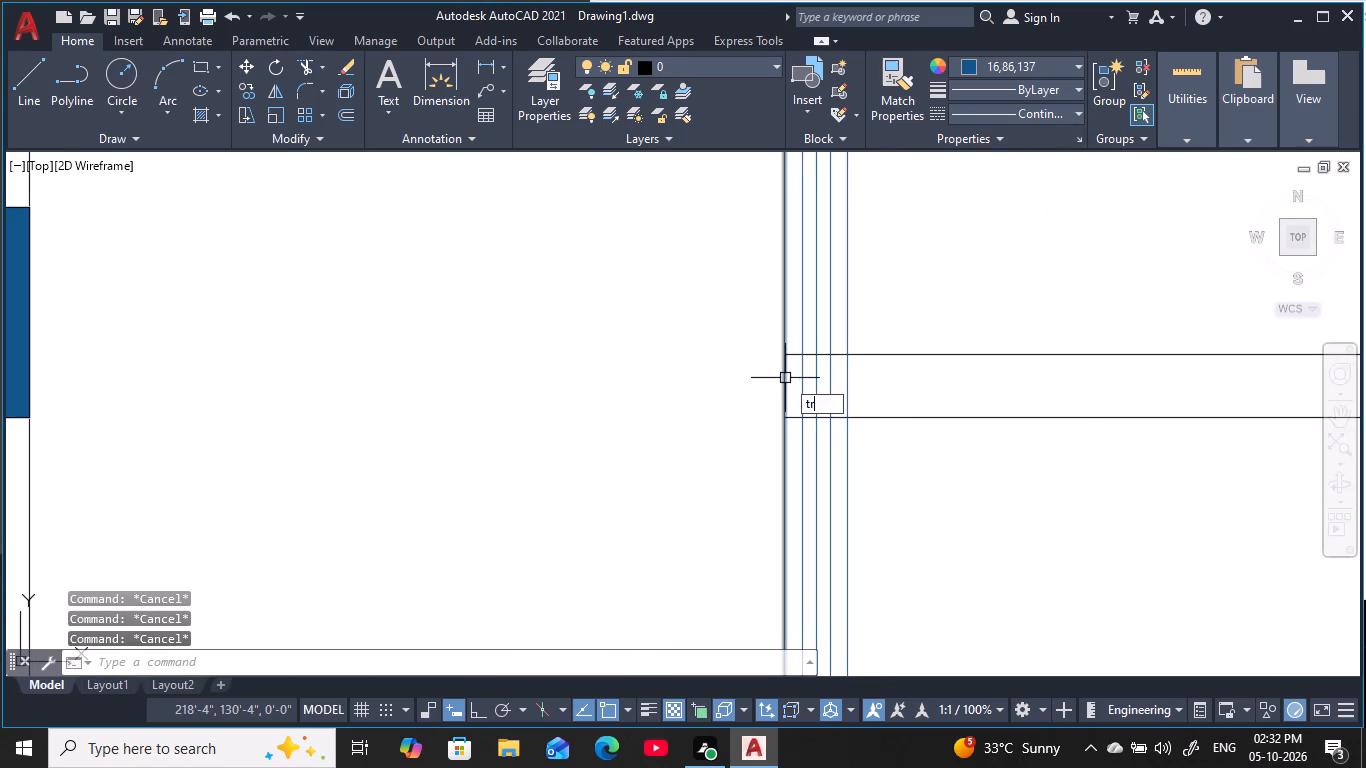
{"action": "key", "text": "space"}
{"action": "left_click", "coordinate": [921, 400]}
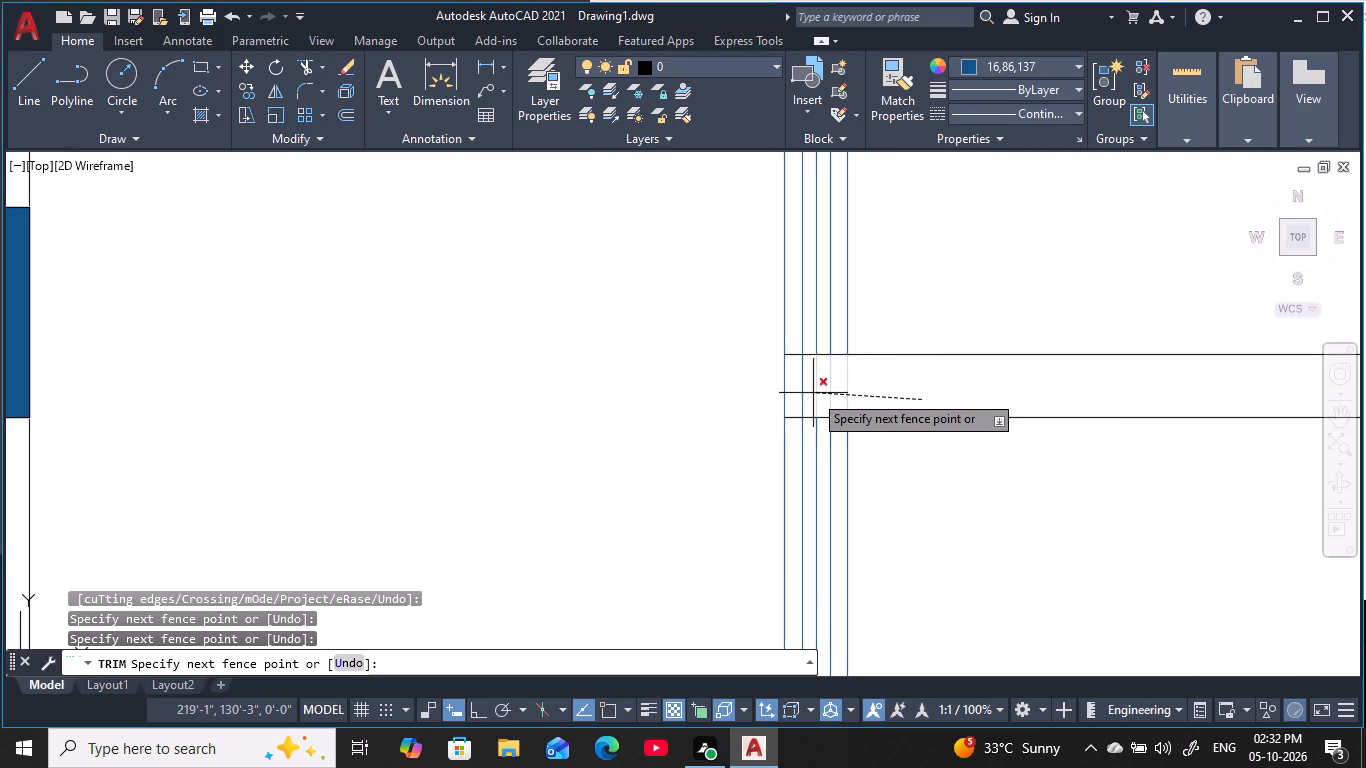
{"action": "left_click", "coordinate": [799, 393]}
{"action": "middle_click_drag", "start_coordinate": [931, 391], "coordinate": [996, 362]}
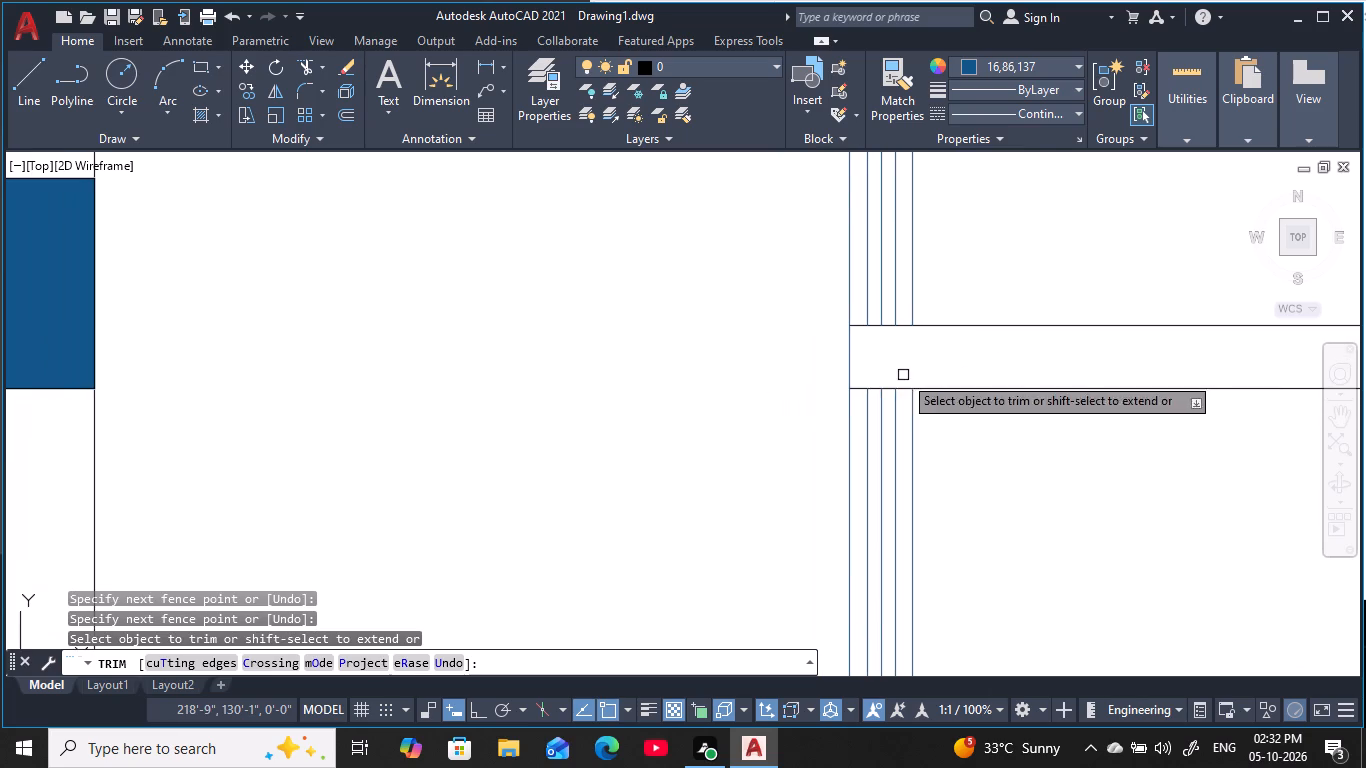
{"action": "key", "text": "Escape"}
{"action": "key", "text": "Escape"}
{"action": "key", "text": "Escape"}
{"action": "key", "text": "Escape"}
{"action": "key", "text": "Escape"}
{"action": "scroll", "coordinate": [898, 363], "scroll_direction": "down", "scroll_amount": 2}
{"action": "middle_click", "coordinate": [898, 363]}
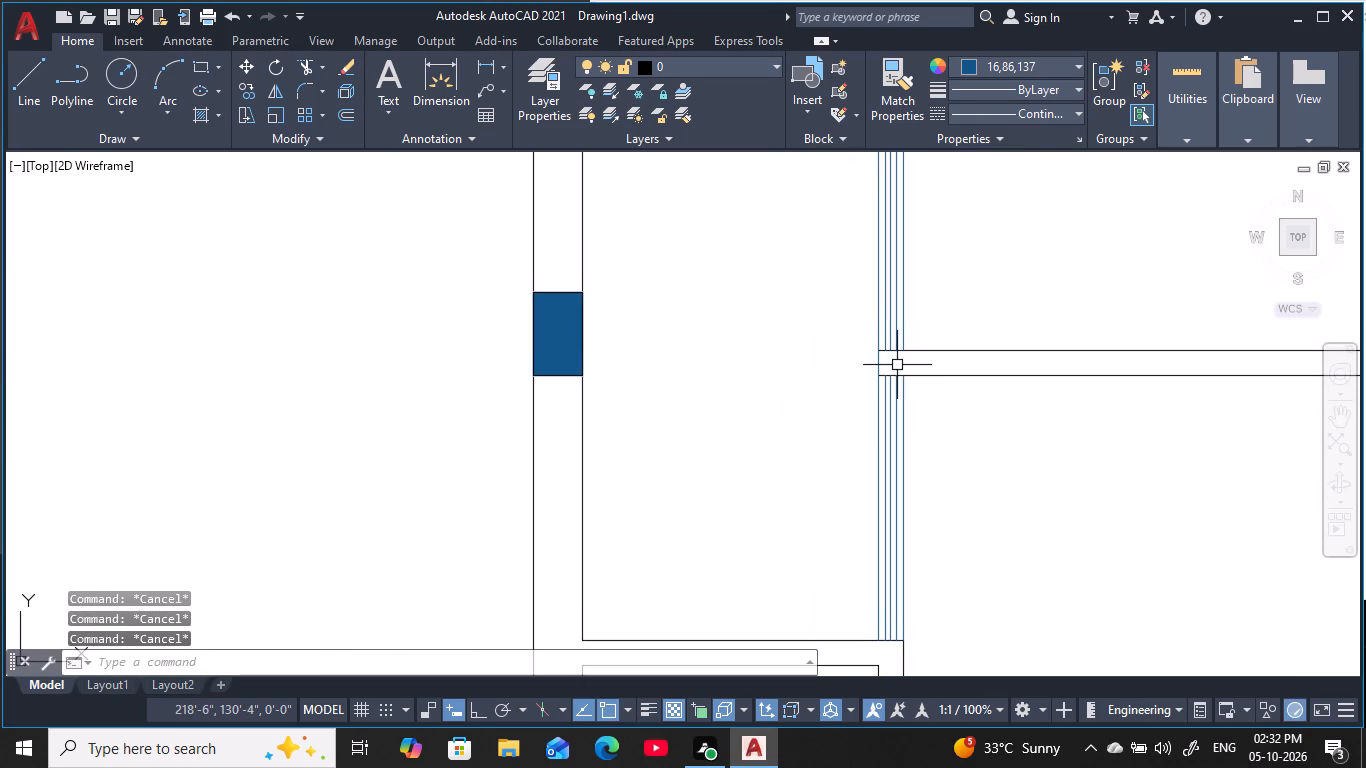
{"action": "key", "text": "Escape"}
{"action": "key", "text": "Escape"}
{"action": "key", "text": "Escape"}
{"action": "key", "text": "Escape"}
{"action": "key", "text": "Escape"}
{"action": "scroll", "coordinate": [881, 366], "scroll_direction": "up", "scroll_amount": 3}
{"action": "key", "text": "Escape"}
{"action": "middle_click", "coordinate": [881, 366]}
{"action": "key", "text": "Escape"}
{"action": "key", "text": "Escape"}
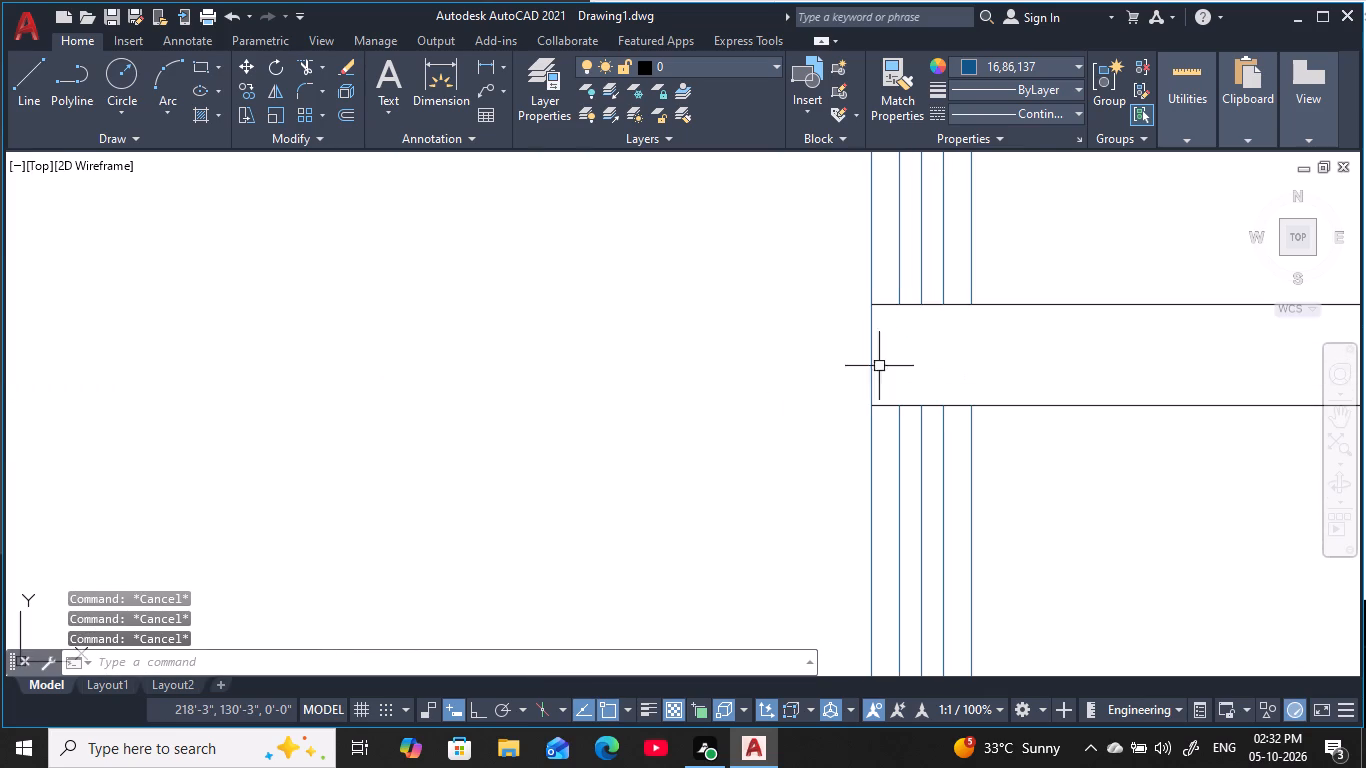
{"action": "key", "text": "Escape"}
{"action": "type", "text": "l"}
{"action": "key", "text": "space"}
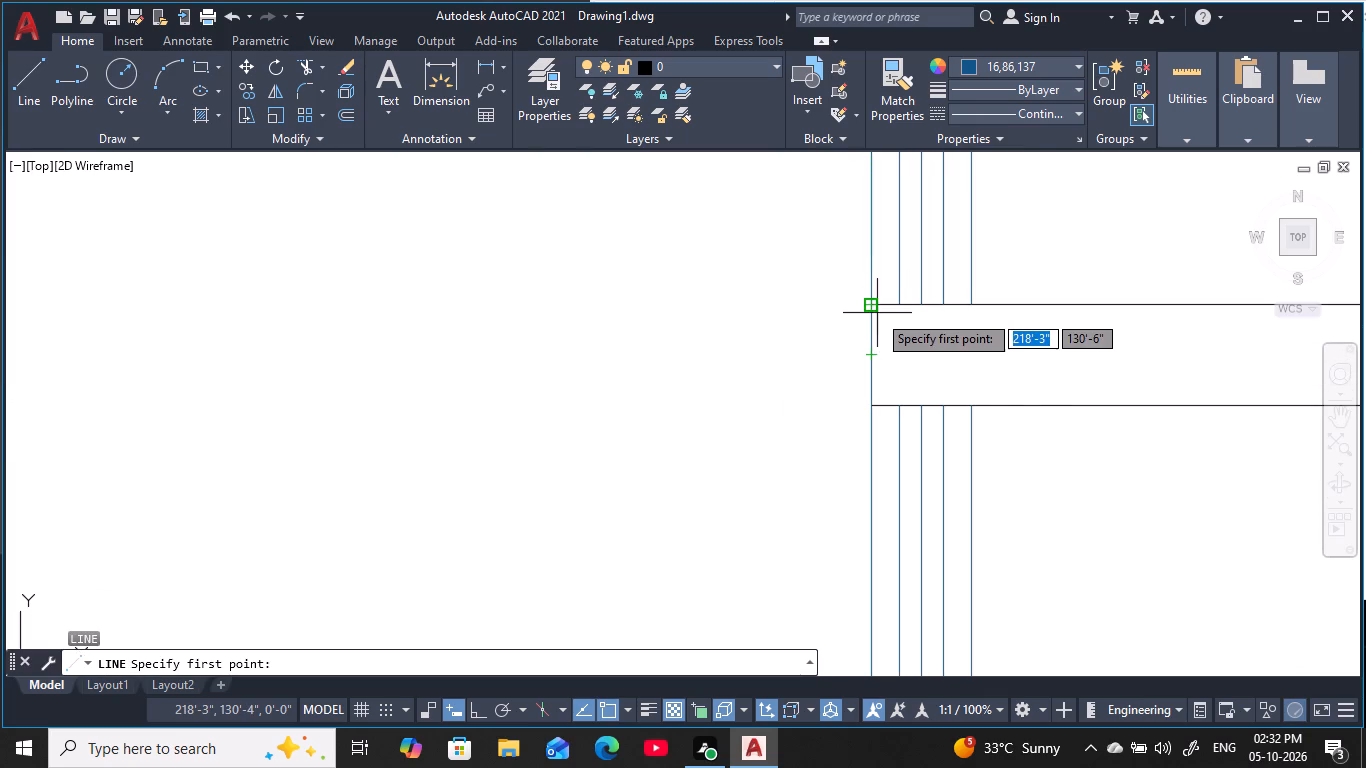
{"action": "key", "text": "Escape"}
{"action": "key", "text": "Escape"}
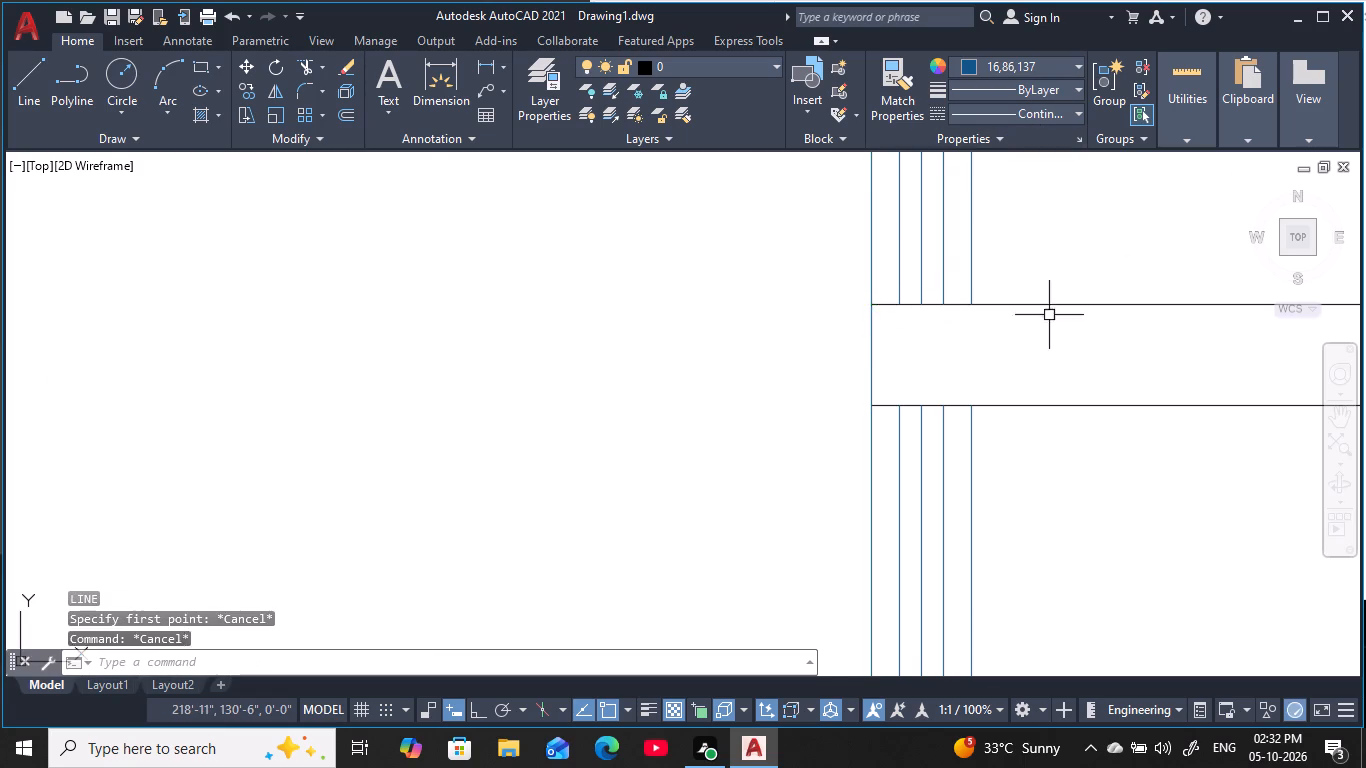
Draw a short line across the upper end of the right hidden-line pair, along the wall end face.
{"action": "scroll", "coordinate": [1050, 317], "scroll_direction": "down", "scroll_amount": 4}
{"action": "middle_click_drag", "start_coordinate": [1051, 319], "coordinate": [870, 330]}
{"action": "scroll", "coordinate": [872, 345], "scroll_direction": "down", "scroll_amount": 2}
{"action": "scroll", "coordinate": [903, 309], "scroll_direction": "up", "scroll_amount": 1}
{"action": "middle_click_drag", "start_coordinate": [905, 307], "coordinate": [863, 334]}
{"action": "key", "text": "Escape"}
{"action": "key", "text": "Escape"}
{"action": "key", "text": "Escape"}
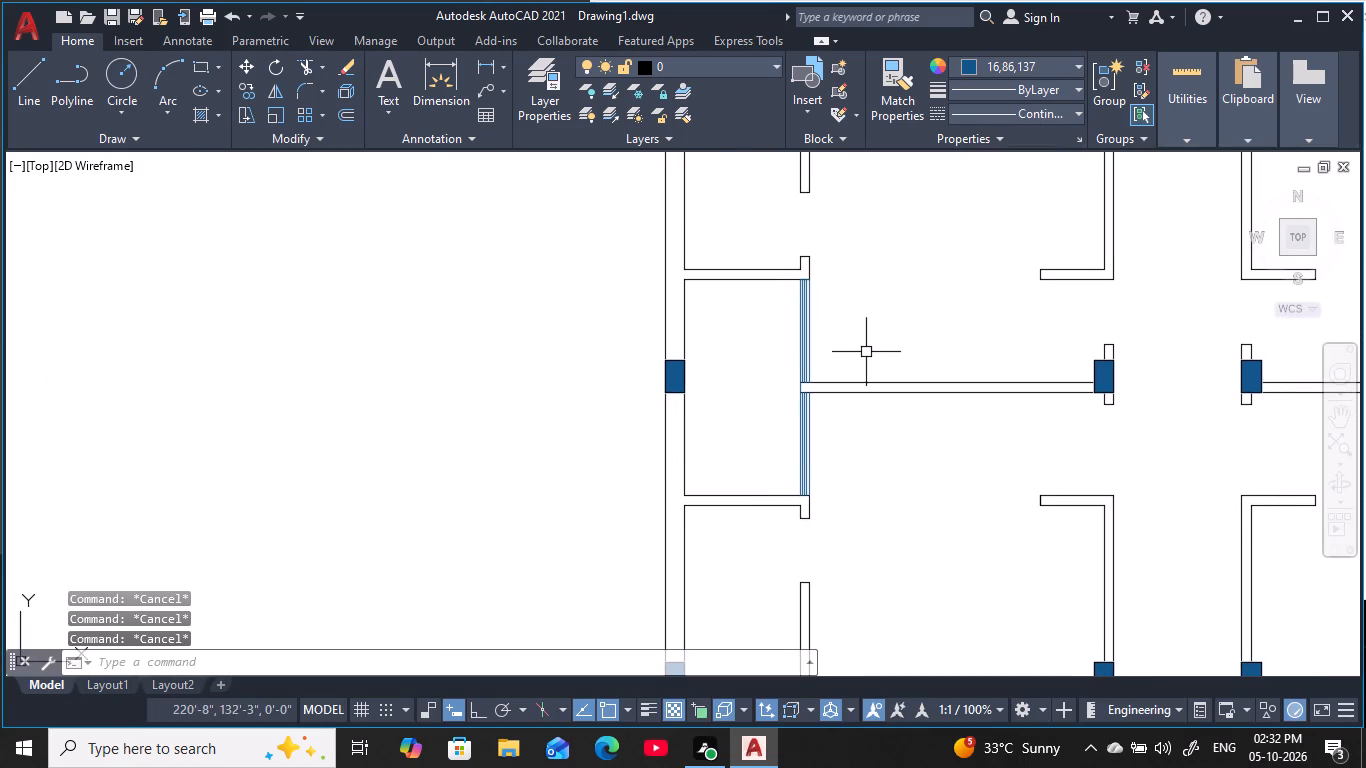
{"action": "key", "text": "Escape"}
{"action": "middle_click_drag", "start_coordinate": [915, 348], "coordinate": [874, 259]}
{"action": "key", "text": "Escape"}
{"action": "middle_click_drag", "start_coordinate": [877, 445], "coordinate": [937, 356]}
{"action": "scroll", "coordinate": [937, 356], "scroll_direction": "down", "scroll_amount": 1}
{"action": "middle_click_drag", "start_coordinate": [934, 360], "coordinate": [750, 480]}
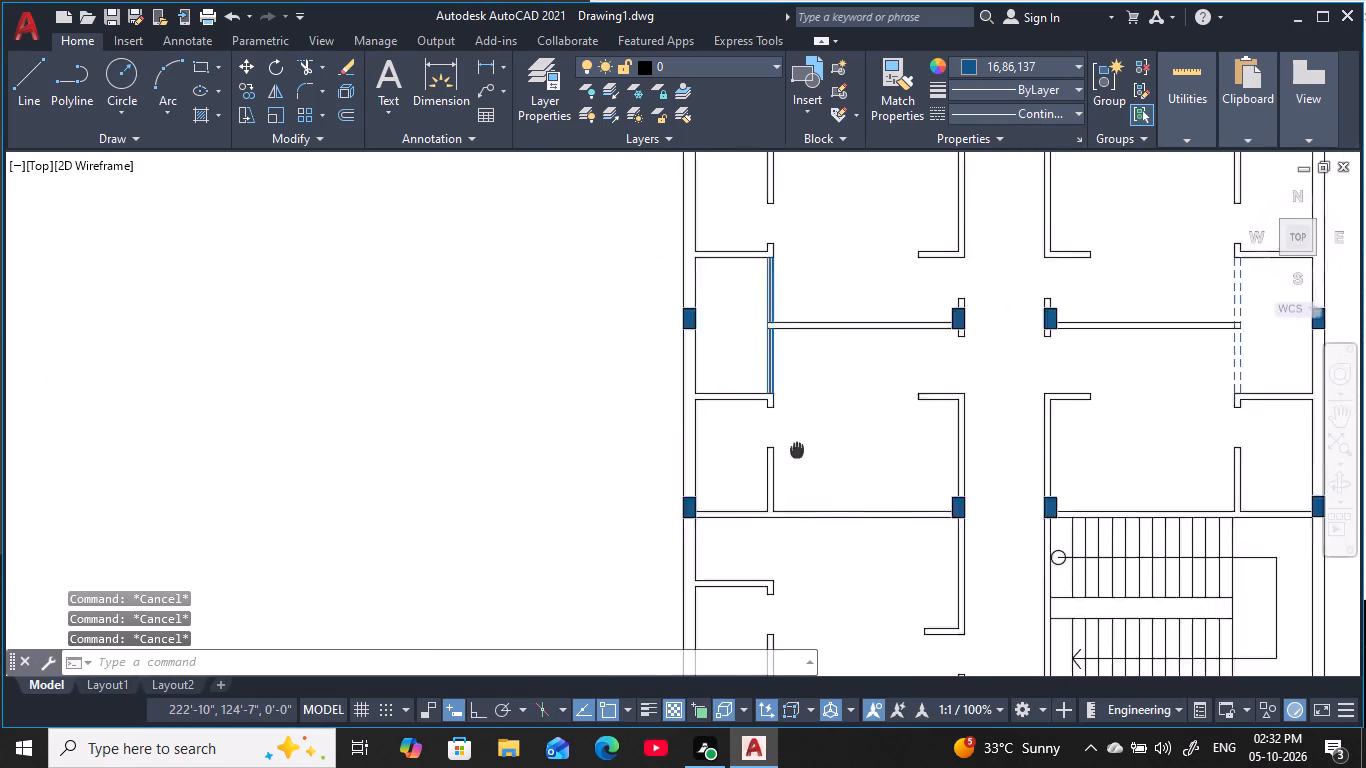
{"action": "middle_click_drag", "start_coordinate": [750, 480], "coordinate": [647, 550]}
{"action": "scroll", "coordinate": [952, 437], "scroll_direction": "up", "scroll_amount": 1}
{"action": "middle_click_drag", "start_coordinate": [948, 428], "coordinate": [860, 413]}
{"action": "scroll", "coordinate": [939, 393], "scroll_direction": "up", "scroll_amount": 2}
{"action": "middle_click_drag", "start_coordinate": [927, 382], "coordinate": [715, 335]}
{"action": "key", "text": "Escape"}
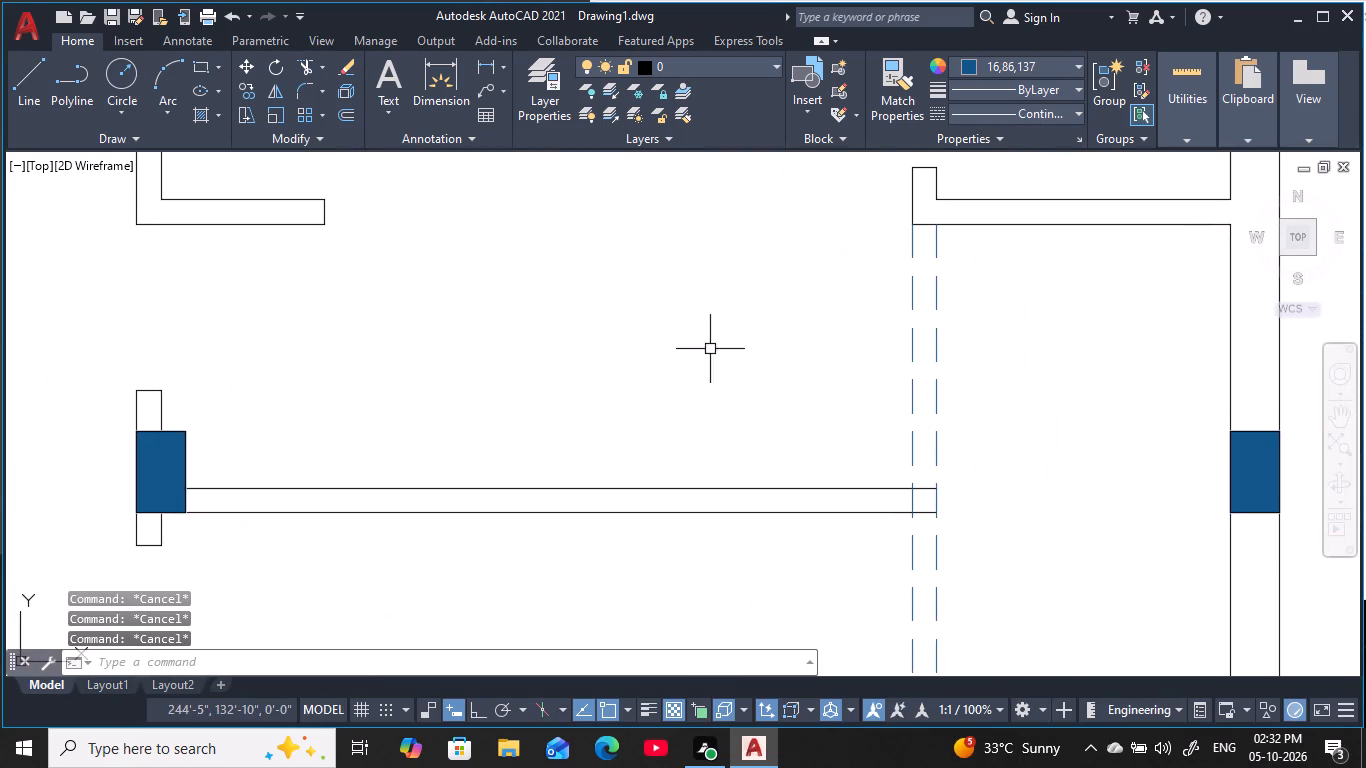
{"action": "key", "text": "Escape"}
{"action": "key", "text": "Escape"}
{"action": "key", "text": "Escape"}
{"action": "type", "text": "l"}
{"action": "key", "text": "space"}
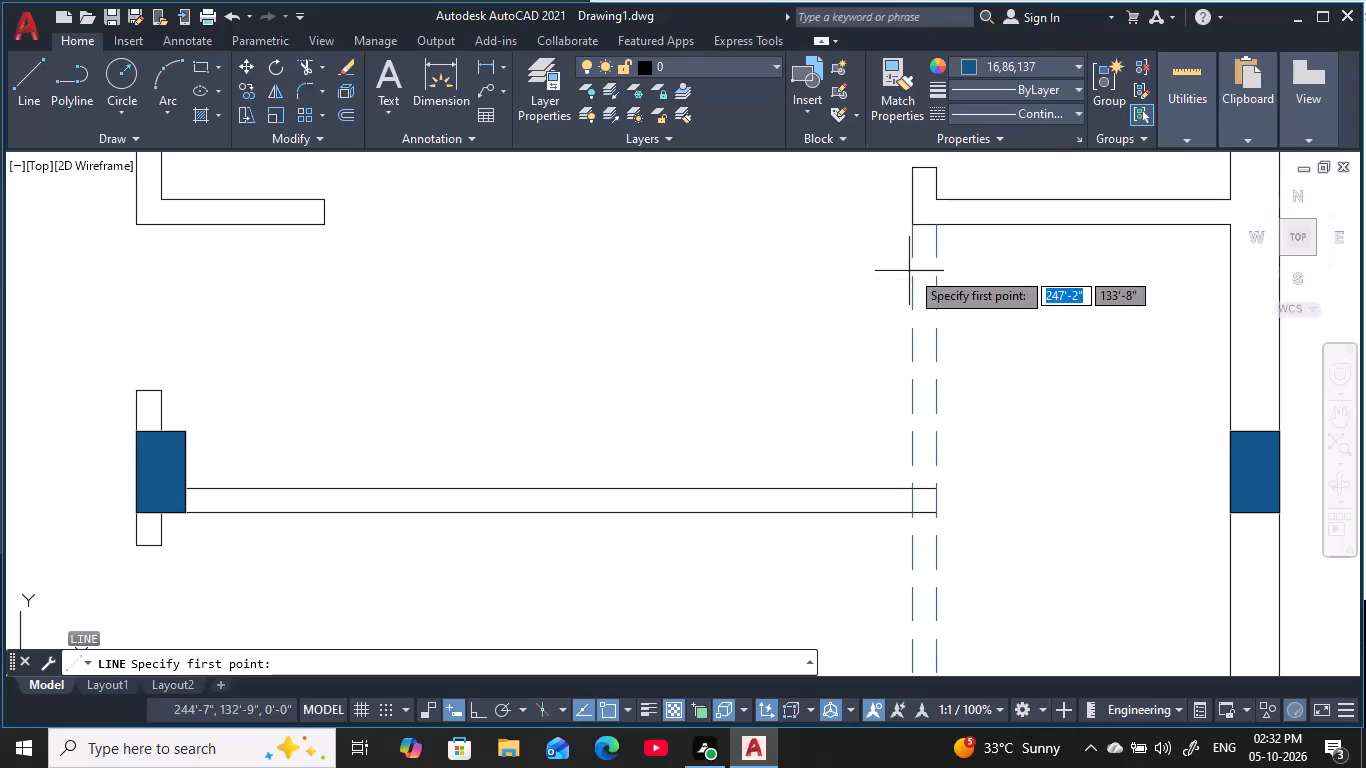
{"action": "left_click", "coordinate": [917, 229]}
{"action": "left_click", "coordinate": [937, 225]}
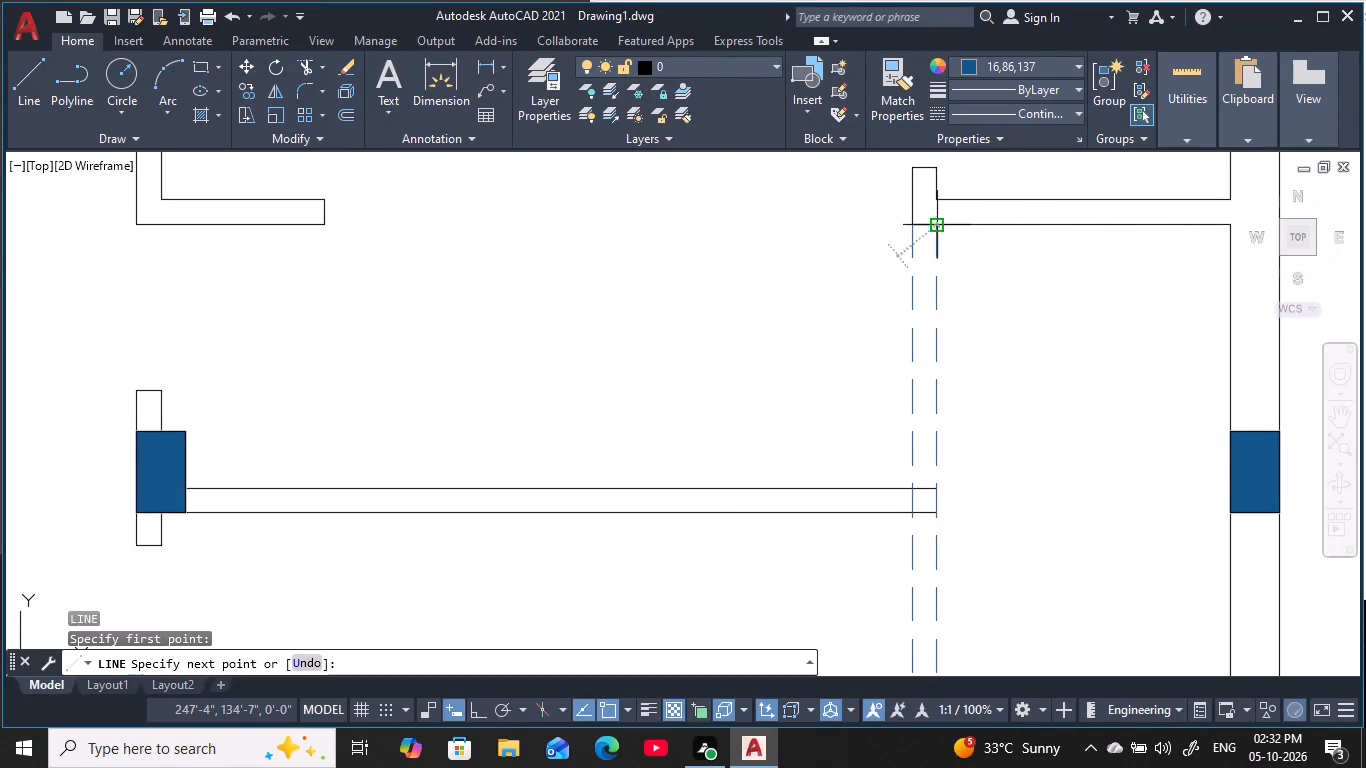
{"action": "key", "text": "Escape"}
{"action": "key", "text": "Escape"}
{"action": "key", "text": "Escape"}
{"action": "key", "text": "Escape"}
{"action": "key", "text": "Escape"}
{"action": "key", "text": "Escape"}
Draw a centre line down the right opening, midway between its hidden lines, from the upper wall end to the lower one.
{"action": "type", "text": "l"}
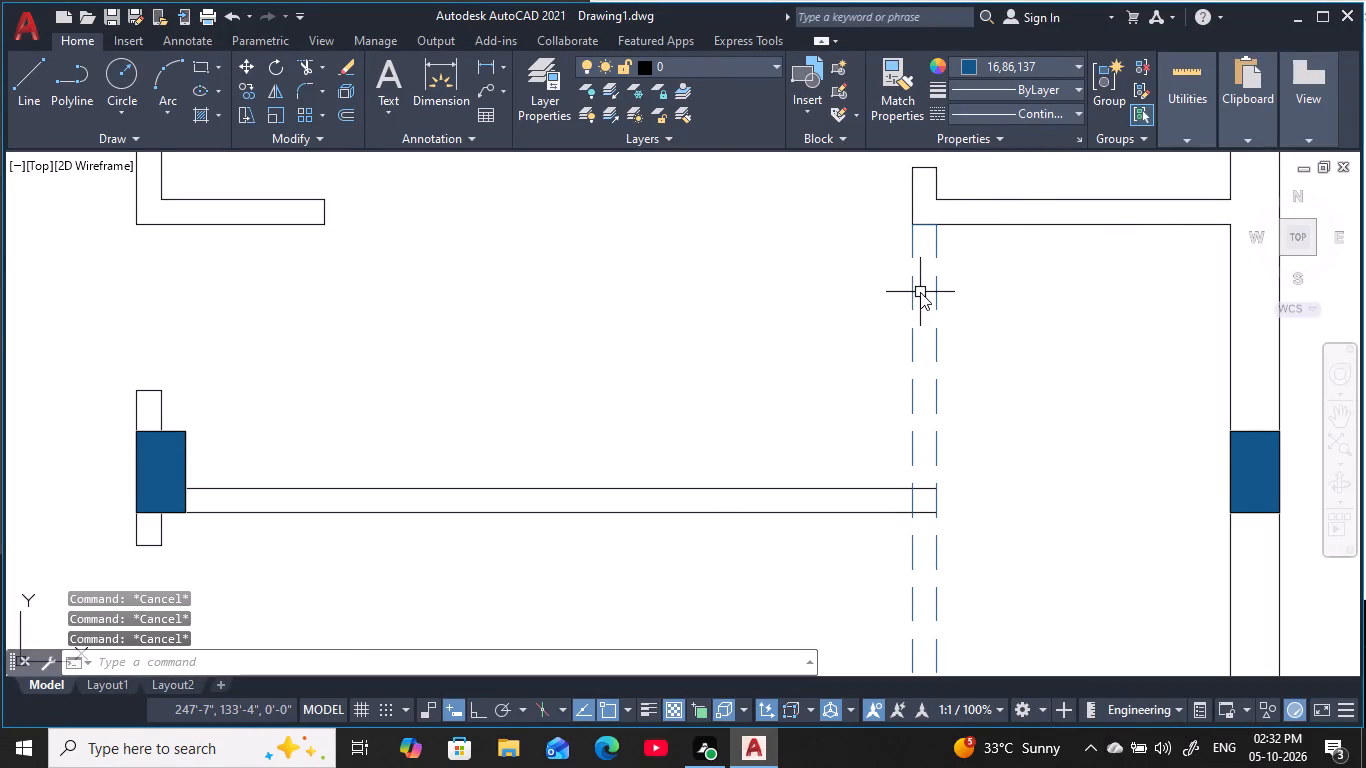
{"action": "key", "text": "space"}
{"action": "left_click", "coordinate": [929, 229]}
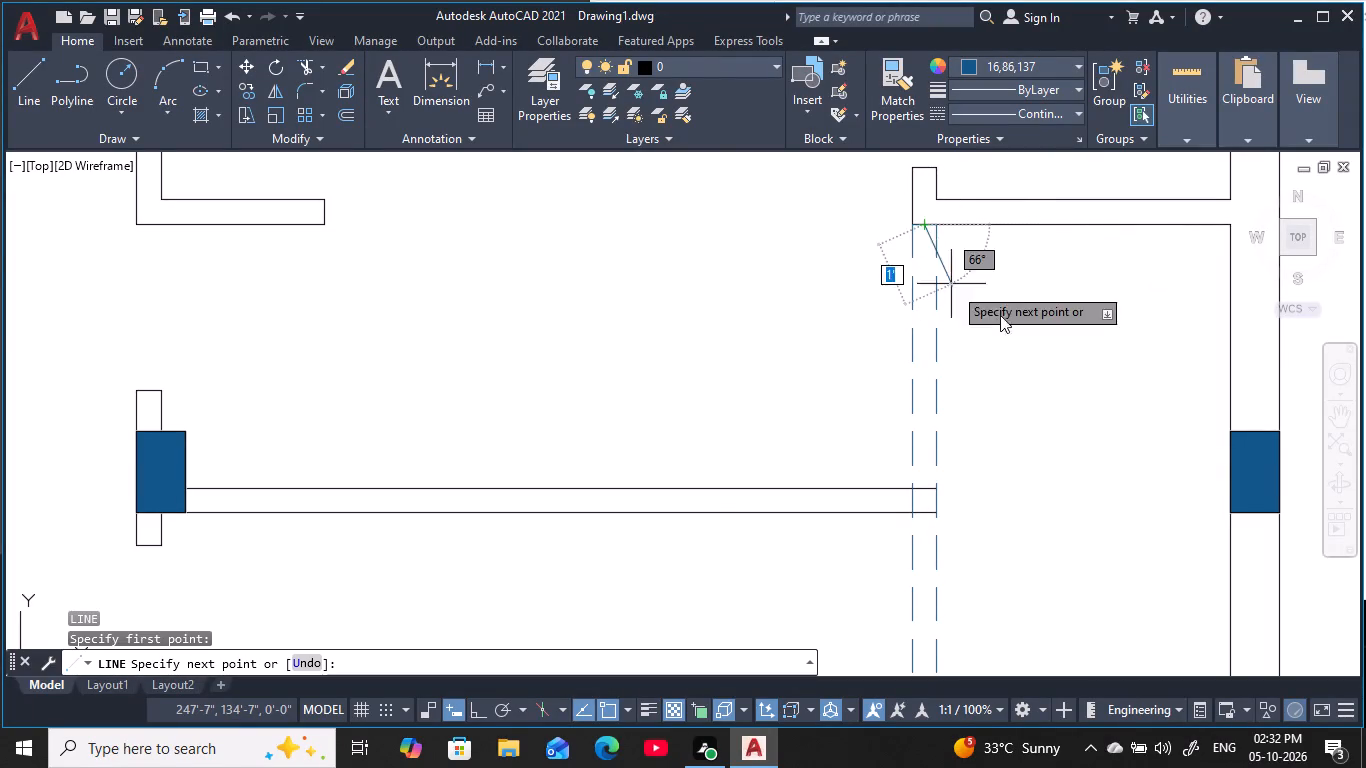
{"action": "middle_click_drag", "start_coordinate": [1000, 315], "coordinate": [933, 192]}
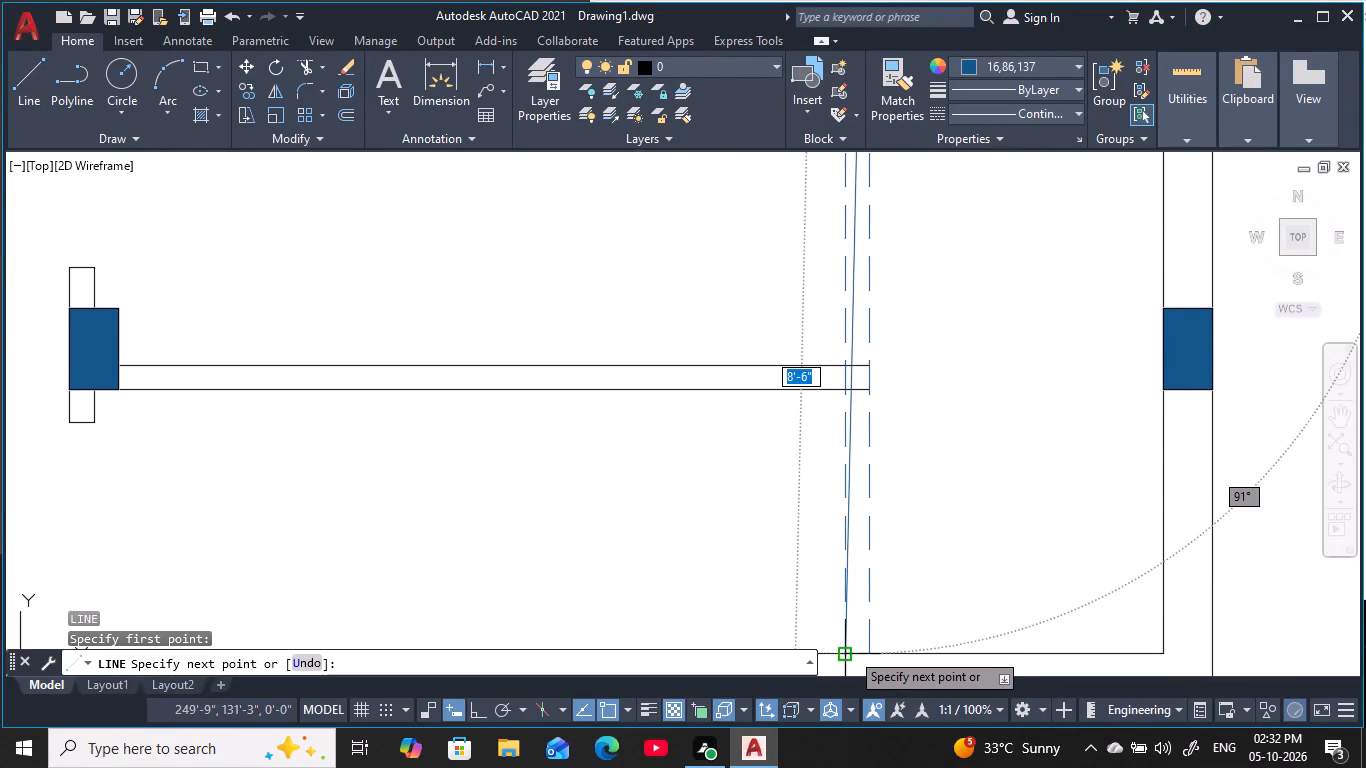
{"action": "left_click", "coordinate": [859, 649]}
{"action": "key", "text": "Escape"}
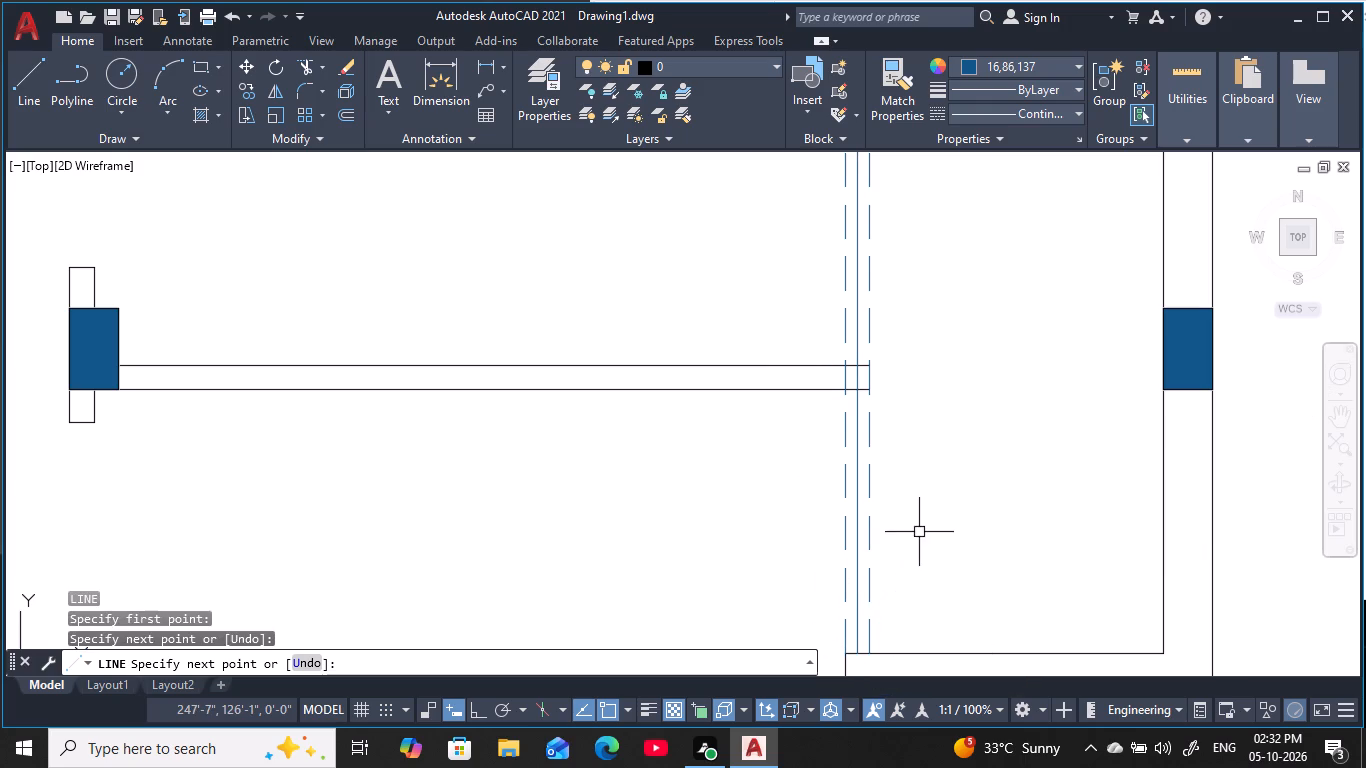
{"action": "key", "text": "Escape"}
{"action": "key", "text": "Escape"}
{"action": "key", "text": "Escape"}
{"action": "key", "text": "Escape"}
{"action": "key", "text": "Escape"}
{"action": "key", "text": "Escape"}
{"action": "key", "text": "Escape"}
Offset the centre line in the right opening by 1" to both sides.
{"action": "key", "text": "o"}
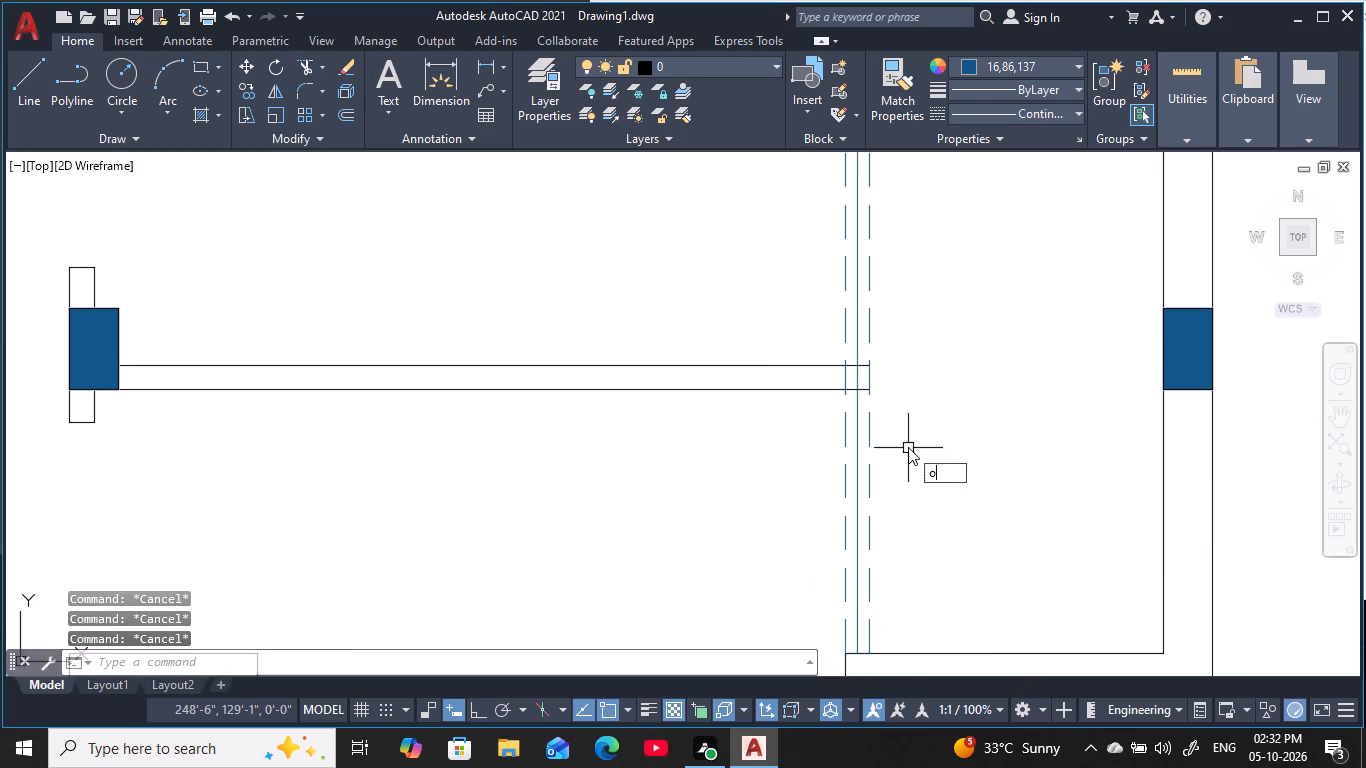
{"action": "key", "text": "space"}
{"action": "type", "text": "1"}
{"action": "key", "text": "space"}
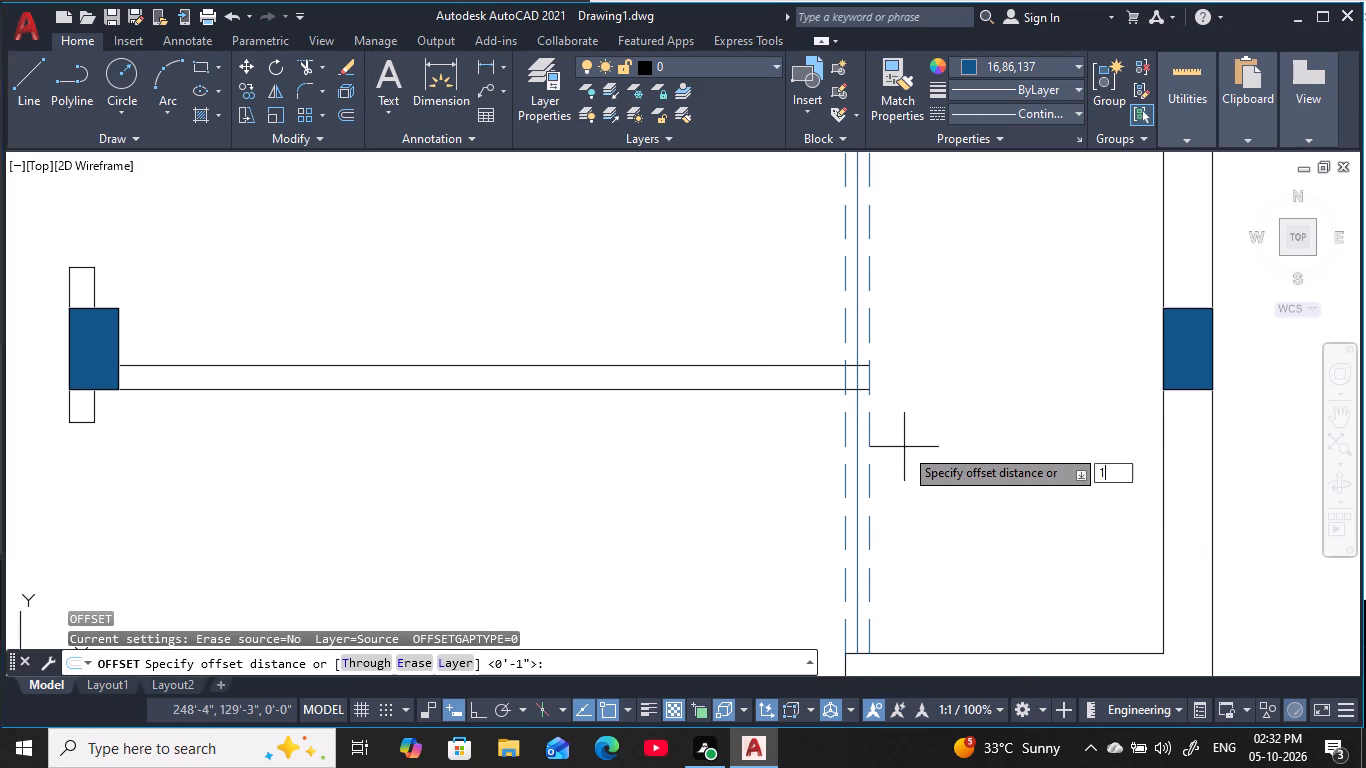
{"action": "left_click", "coordinate": [857, 445]}
{"action": "left_click", "coordinate": [928, 445]}
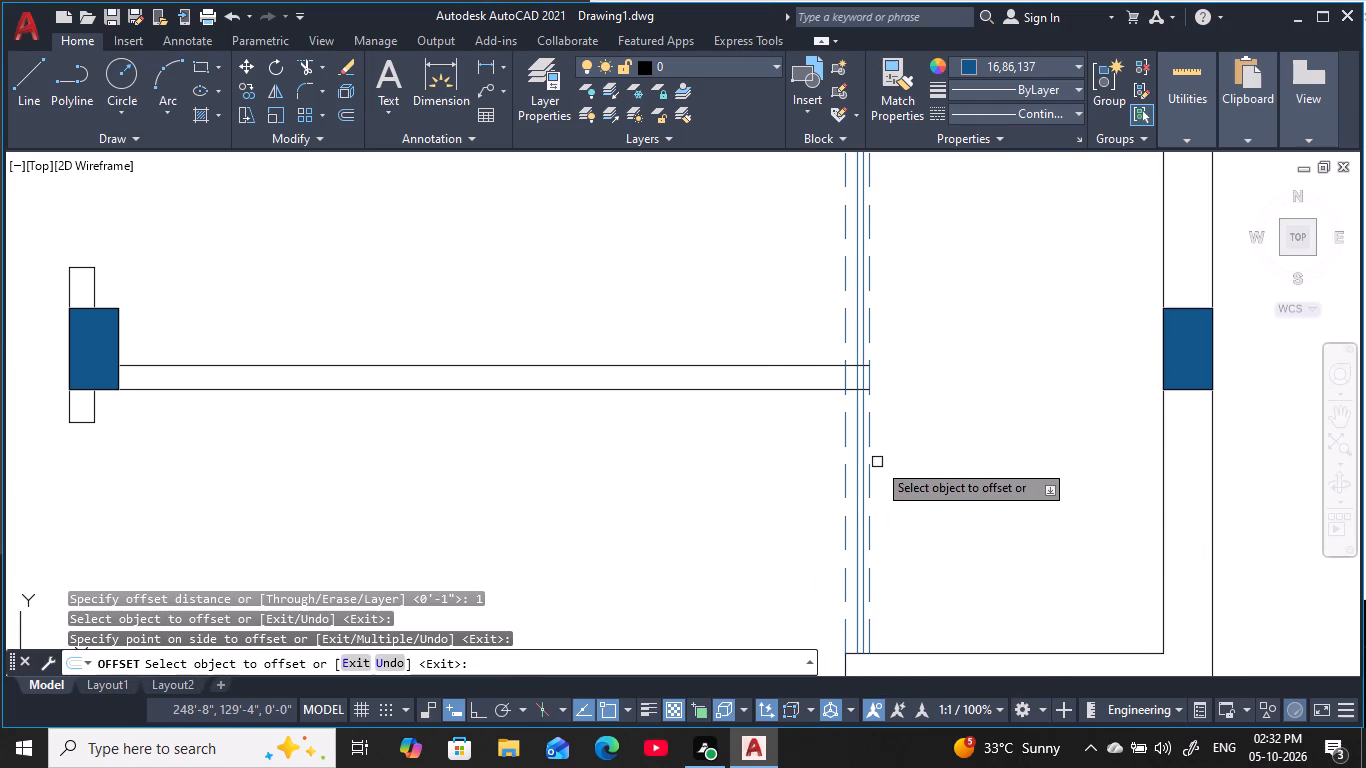
{"action": "left_click", "coordinate": [856, 448]}
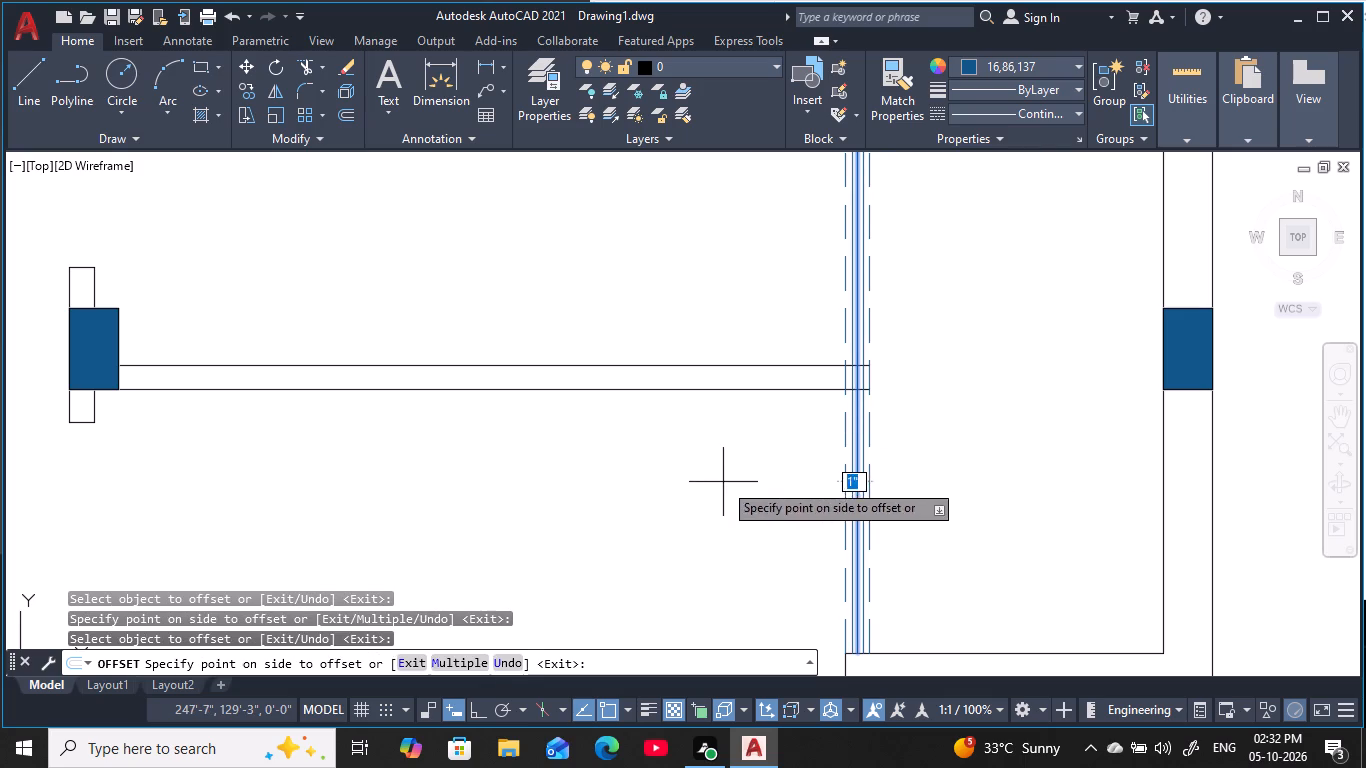
{"action": "left_click", "coordinate": [723, 482]}
{"action": "key", "text": "Escape"}
{"action": "key", "text": "Escape"}
{"action": "key", "text": "Escape"}
{"action": "key", "text": "Escape"}
{"action": "key", "text": "Escape"}
{"action": "key", "text": "Escape"}
{"action": "key", "text": "Escape"}
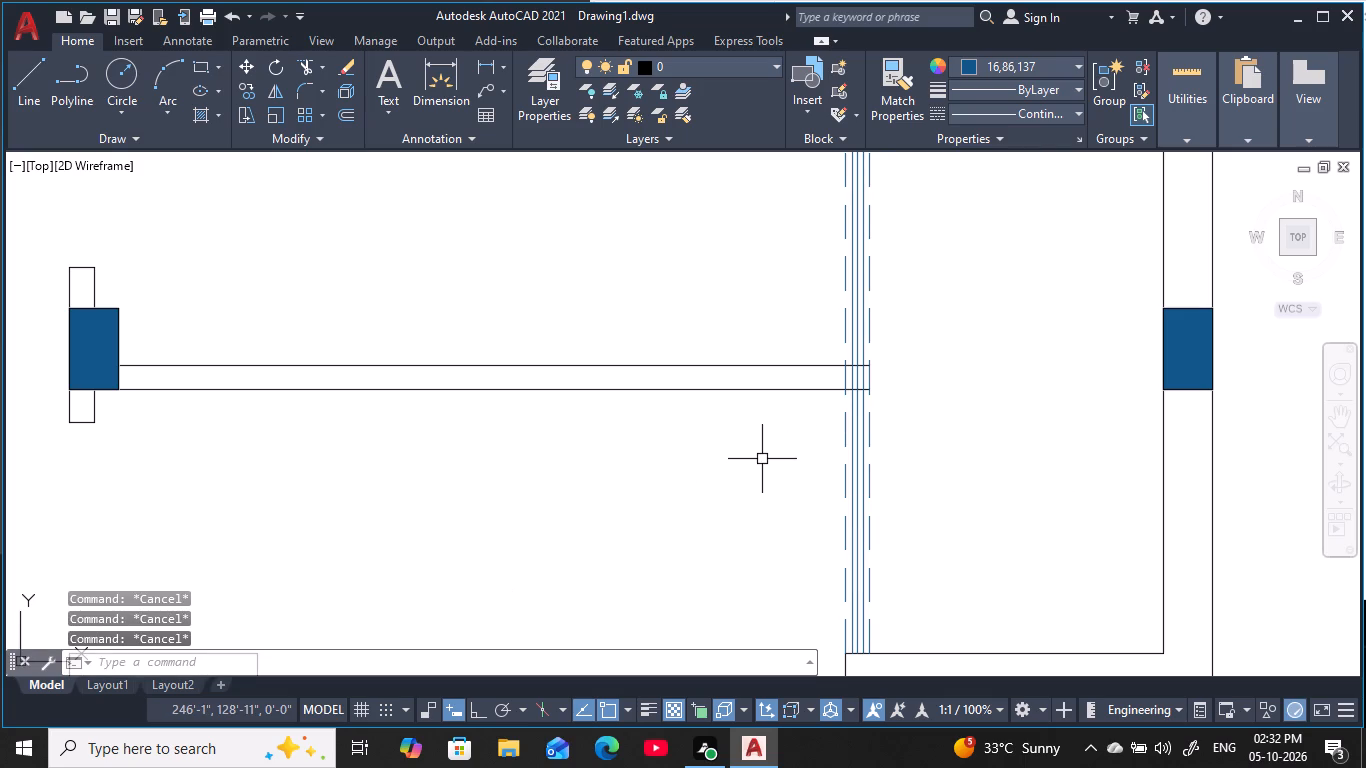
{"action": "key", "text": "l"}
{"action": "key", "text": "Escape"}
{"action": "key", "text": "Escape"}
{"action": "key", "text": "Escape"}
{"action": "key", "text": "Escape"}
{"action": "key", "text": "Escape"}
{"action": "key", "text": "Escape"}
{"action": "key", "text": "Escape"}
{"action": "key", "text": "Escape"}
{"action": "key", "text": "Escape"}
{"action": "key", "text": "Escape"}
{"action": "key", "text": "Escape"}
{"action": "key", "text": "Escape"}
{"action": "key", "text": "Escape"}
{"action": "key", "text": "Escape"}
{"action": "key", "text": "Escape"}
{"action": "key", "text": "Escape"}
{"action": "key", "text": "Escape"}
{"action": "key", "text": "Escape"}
Change the linetype of both hidden lines at the right opening to Continuous.
{"action": "left_click", "coordinate": [870, 321]}
{"action": "left_click", "coordinate": [1033, 111]}
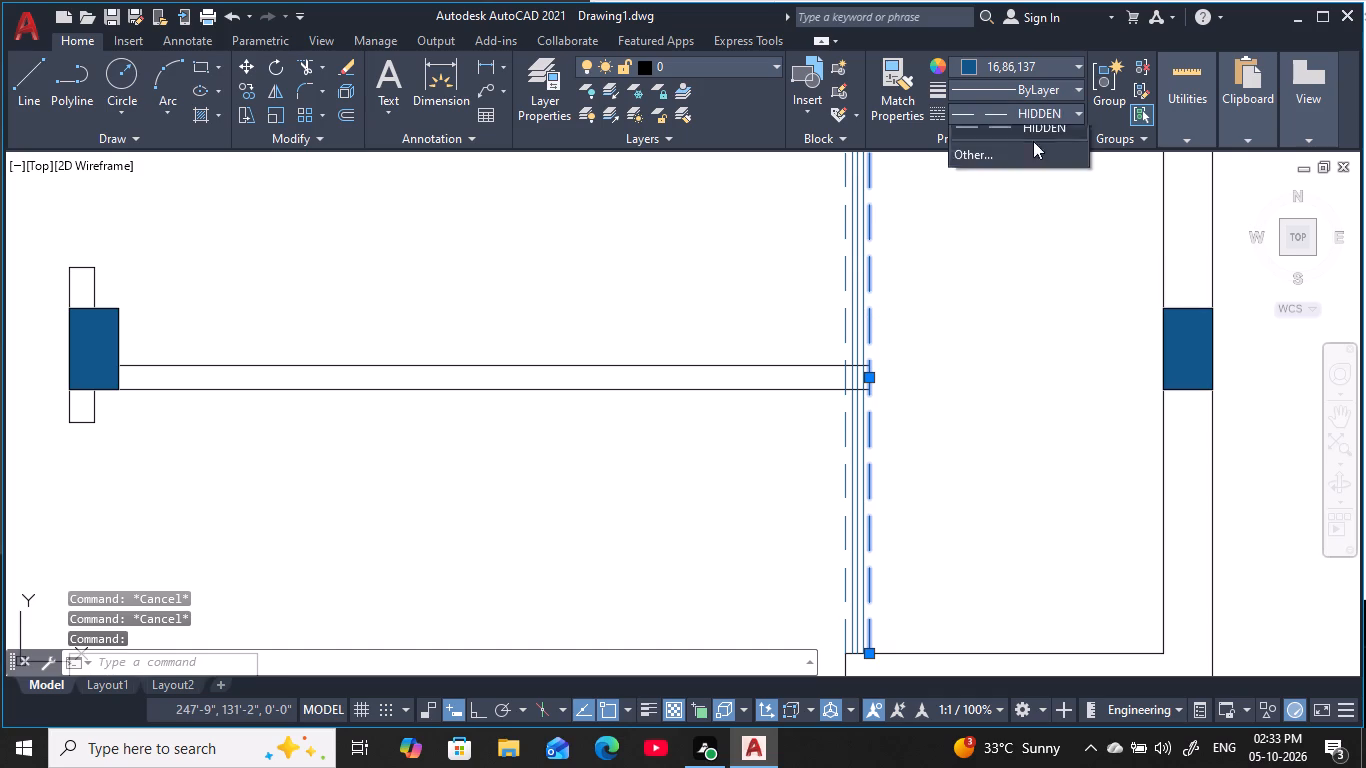
{"action": "left_click", "coordinate": [1038, 192]}
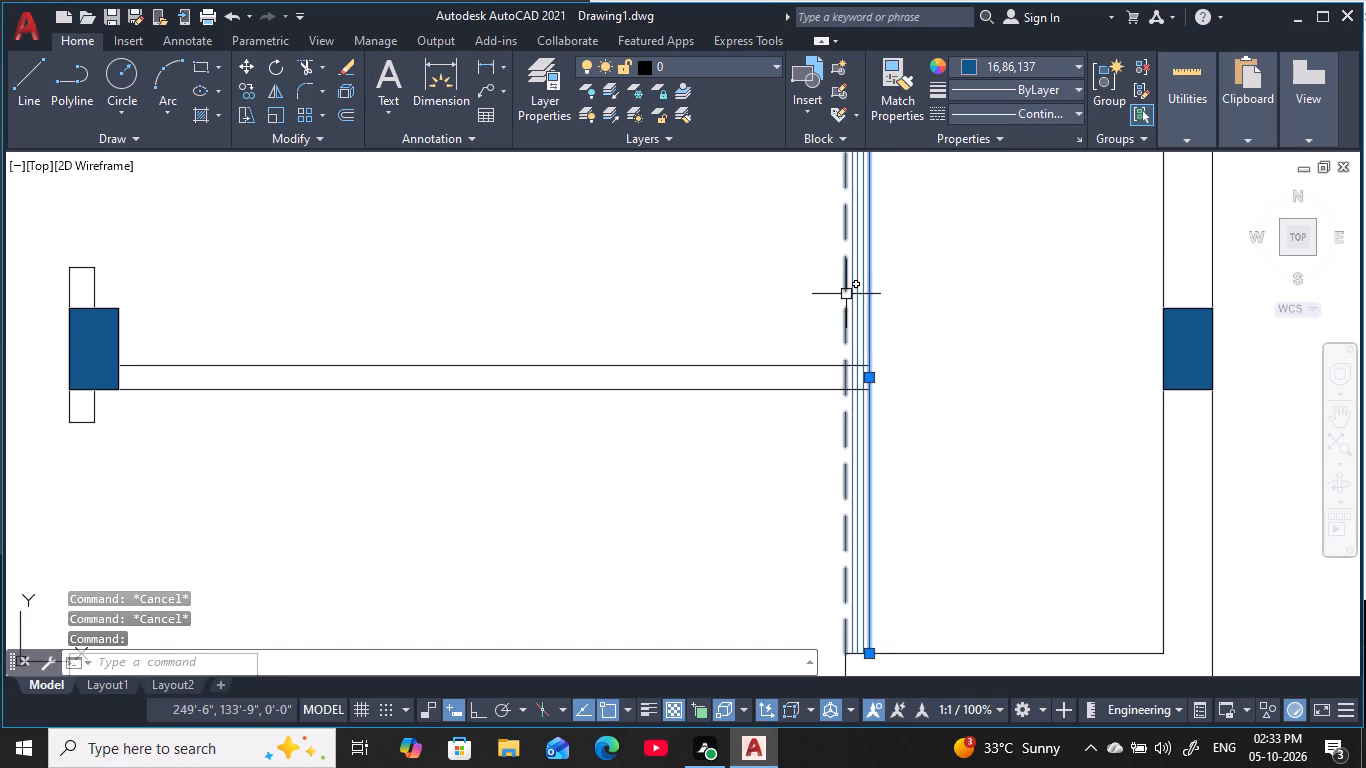
{"action": "key", "text": "Escape"}
{"action": "key", "text": "Escape"}
{"action": "key", "text": "Escape"}
{"action": "key", "text": "Escape"}
{"action": "key", "text": "Escape"}
{"action": "key", "text": "Escape"}
{"action": "key", "text": "Escape"}
{"action": "key", "text": "Escape"}
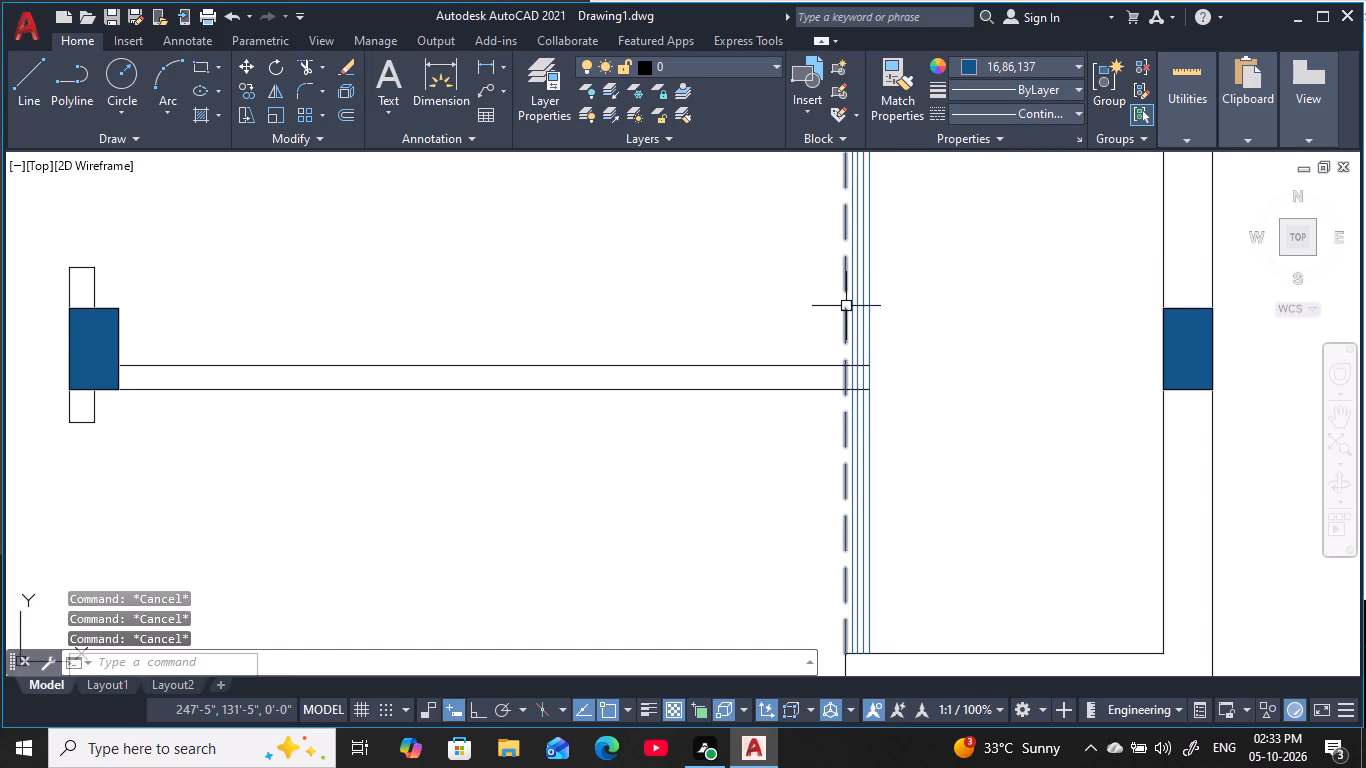
{"action": "left_click", "coordinate": [847, 306]}
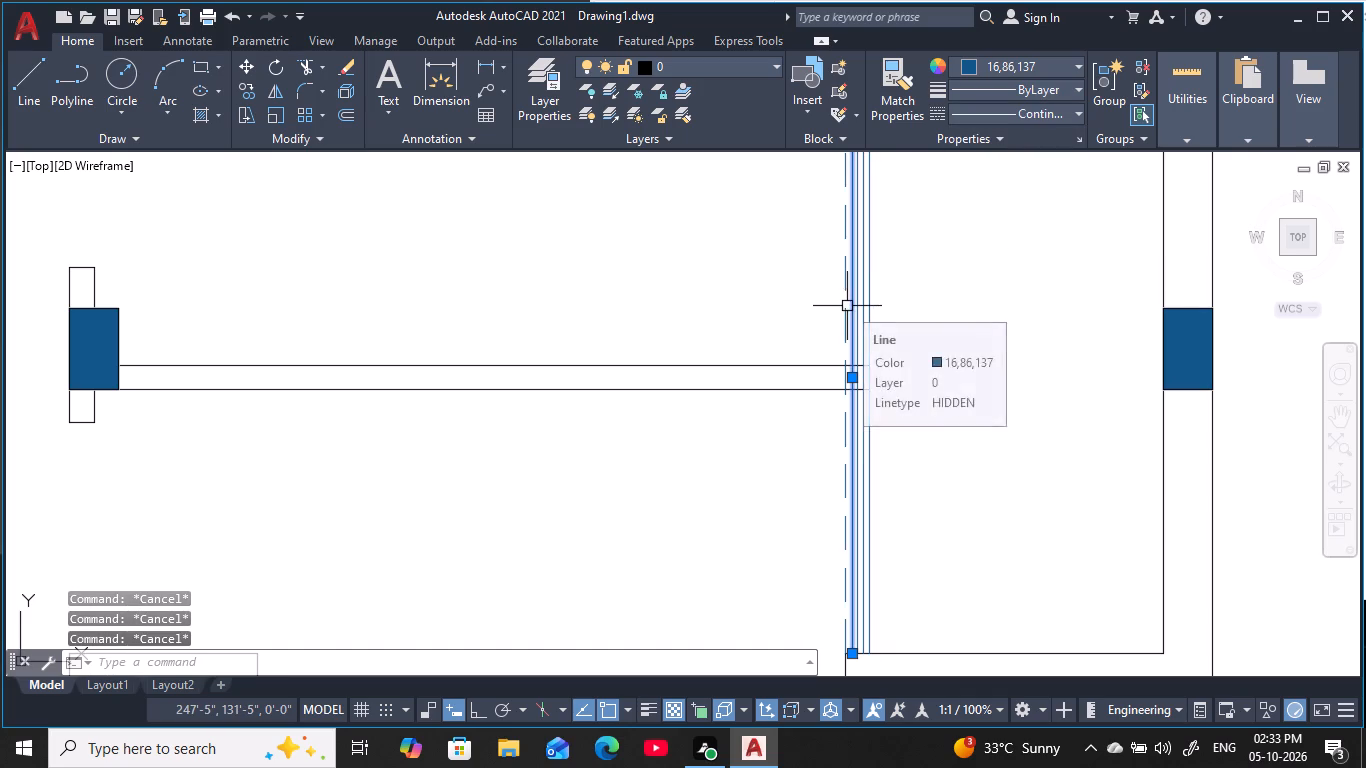
{"action": "key", "text": "Escape"}
{"action": "key", "text": "Escape"}
{"action": "key", "text": "Escape"}
{"action": "key", "text": "Escape"}
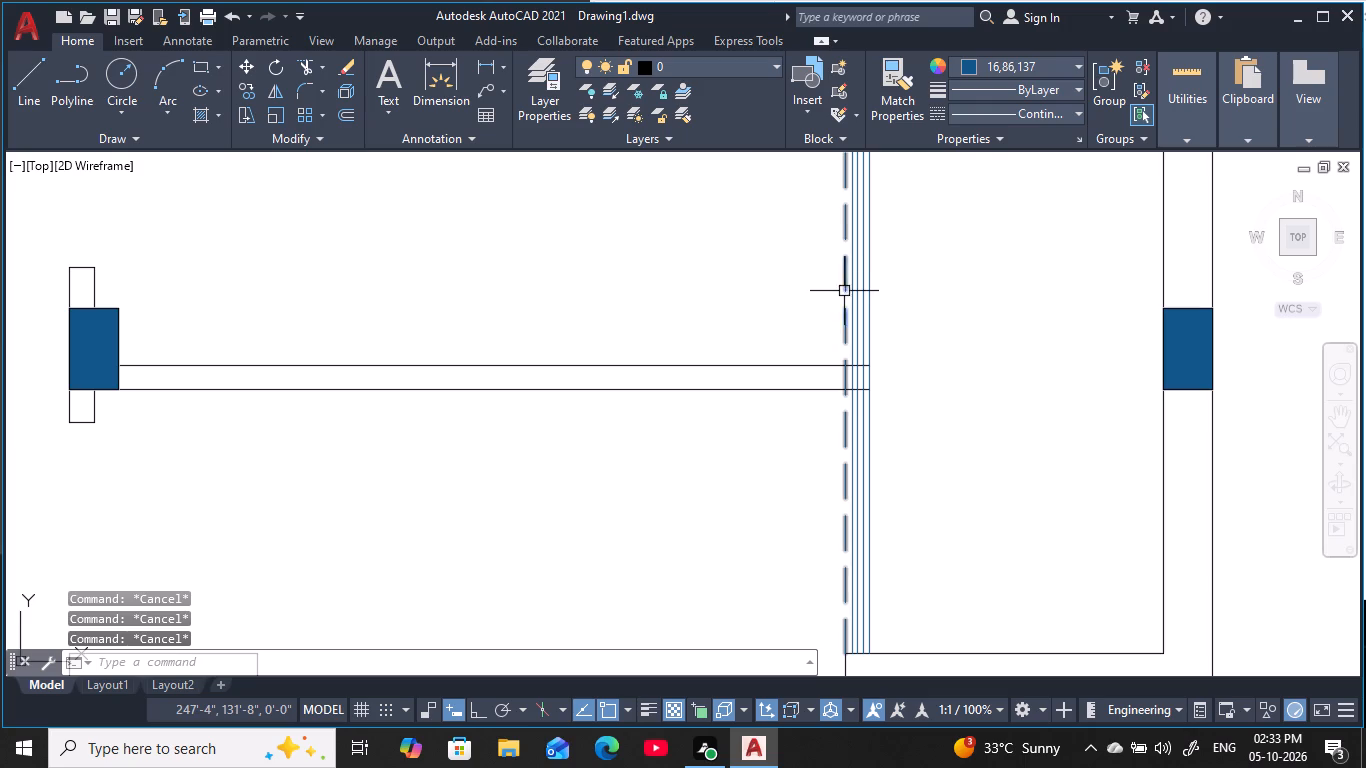
{"action": "left_click", "coordinate": [844, 291]}
{"action": "left_click", "coordinate": [1006, 120]}
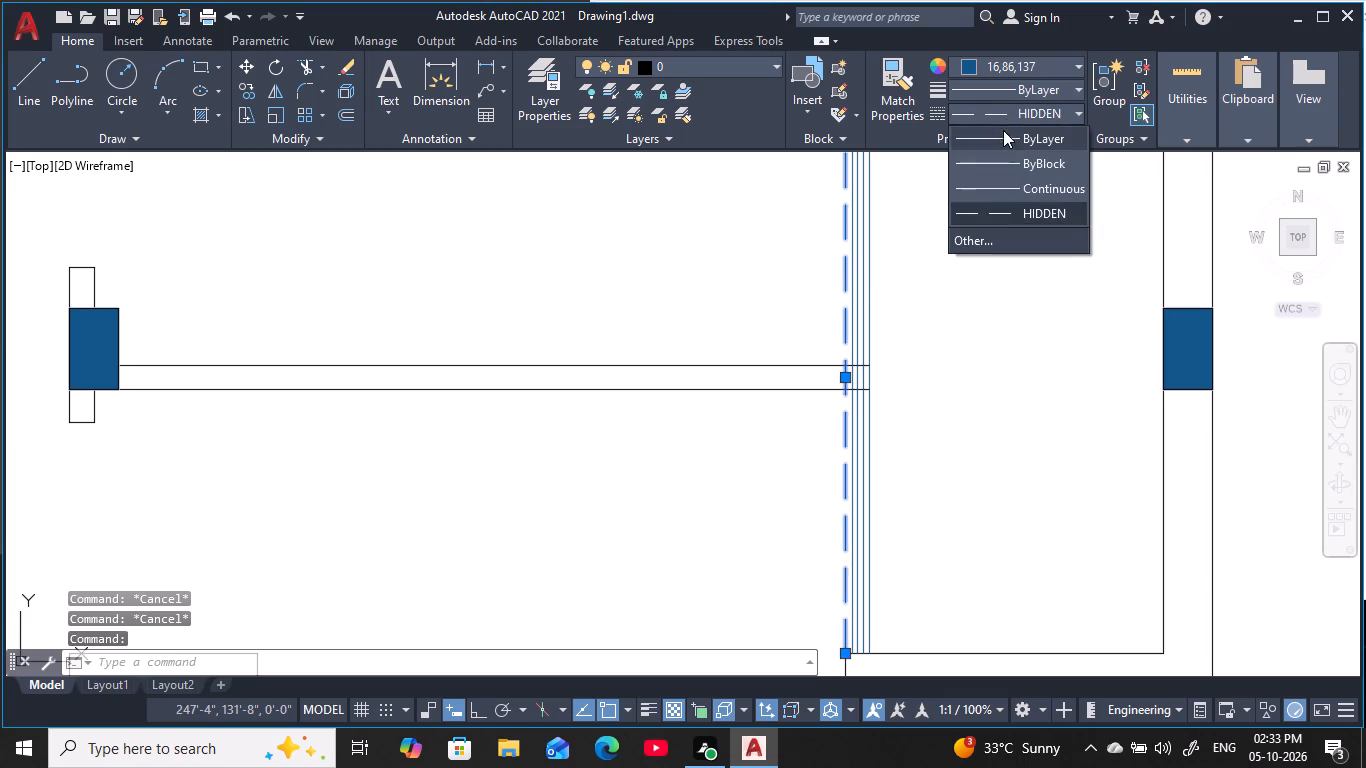
{"action": "left_click", "coordinate": [1024, 211]}
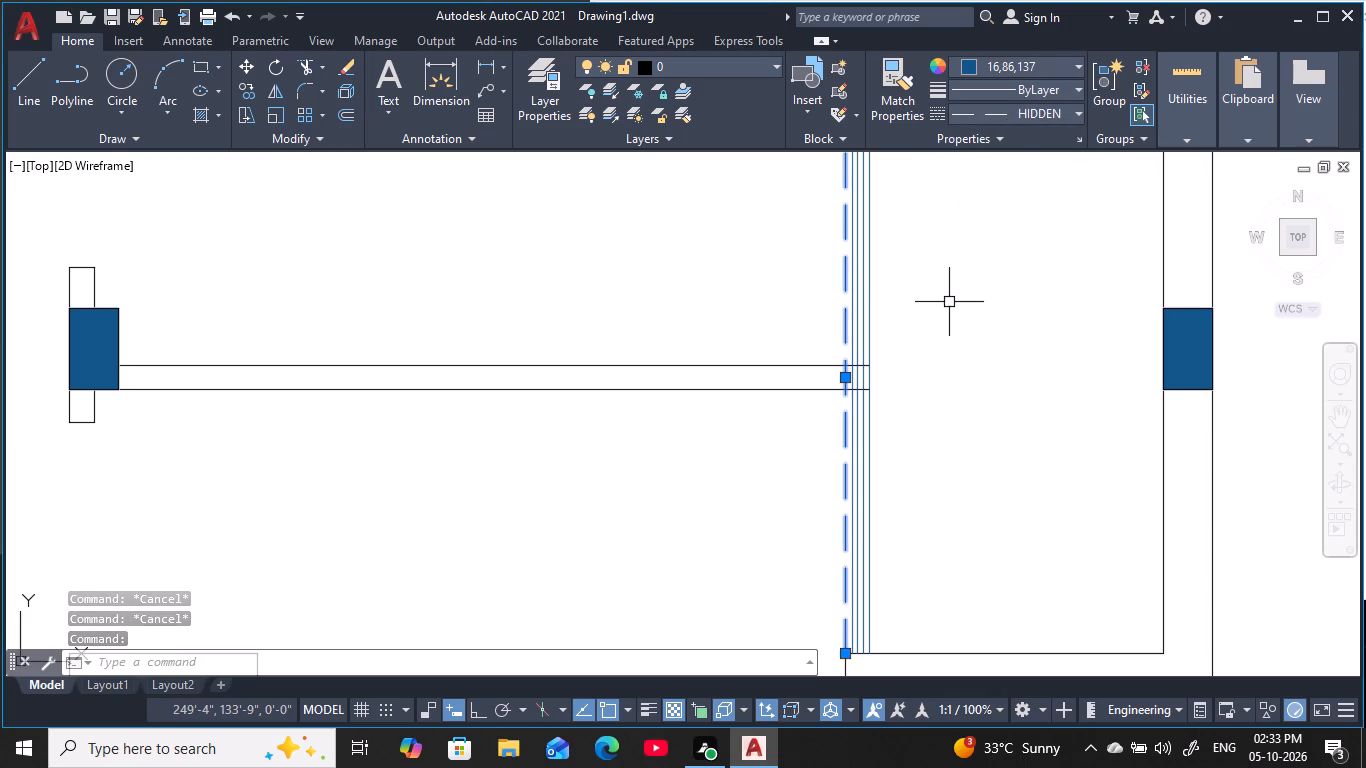
{"action": "left_click", "coordinate": [1052, 115]}
{"action": "left_click", "coordinate": [1039, 182]}
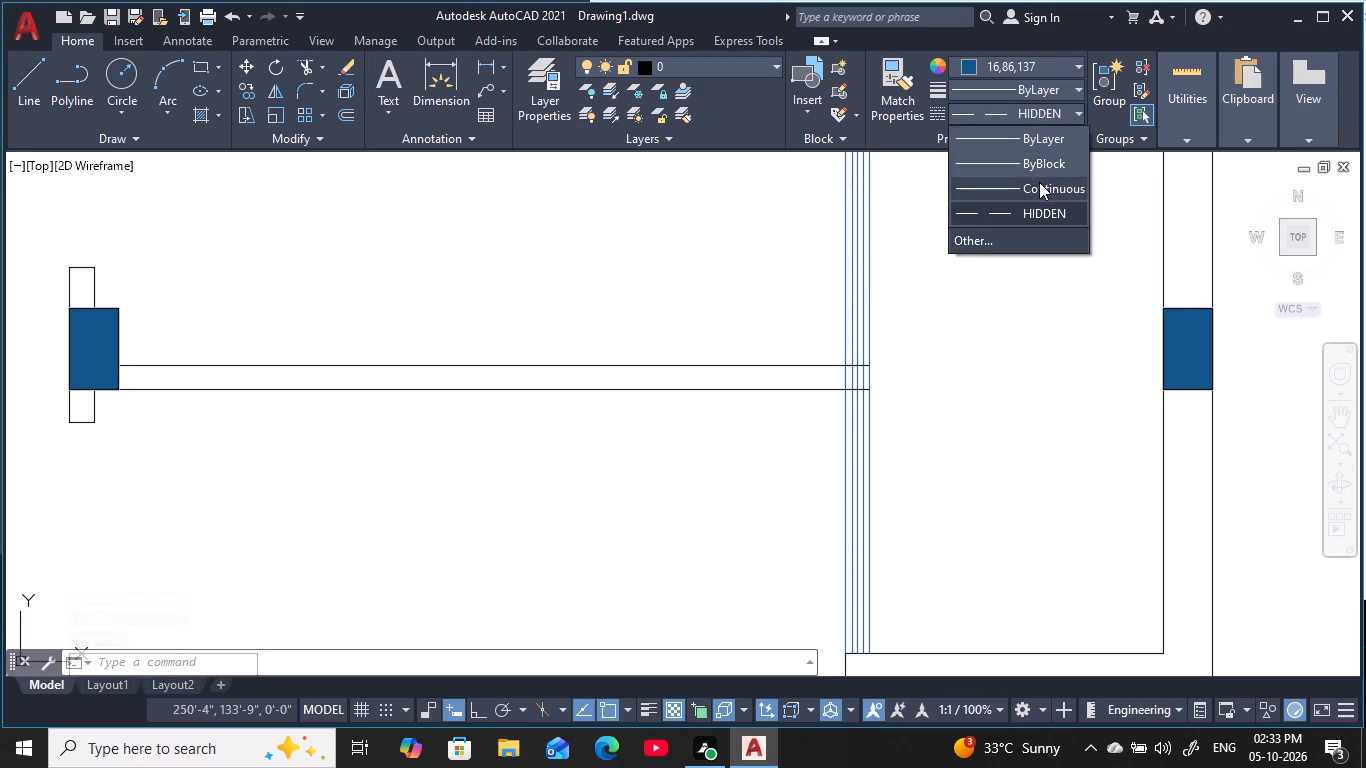
{"action": "scroll", "coordinate": [925, 301], "scroll_direction": "down", "scroll_amount": 2}
{"action": "middle_click_drag", "start_coordinate": [925, 301], "coordinate": [924, 348]}
{"action": "scroll", "coordinate": [898, 337], "scroll_direction": "up", "scroll_amount": 2}
{"action": "key", "text": "Escape"}
{"action": "key", "text": "Escape"}
{"action": "key", "text": "Escape"}
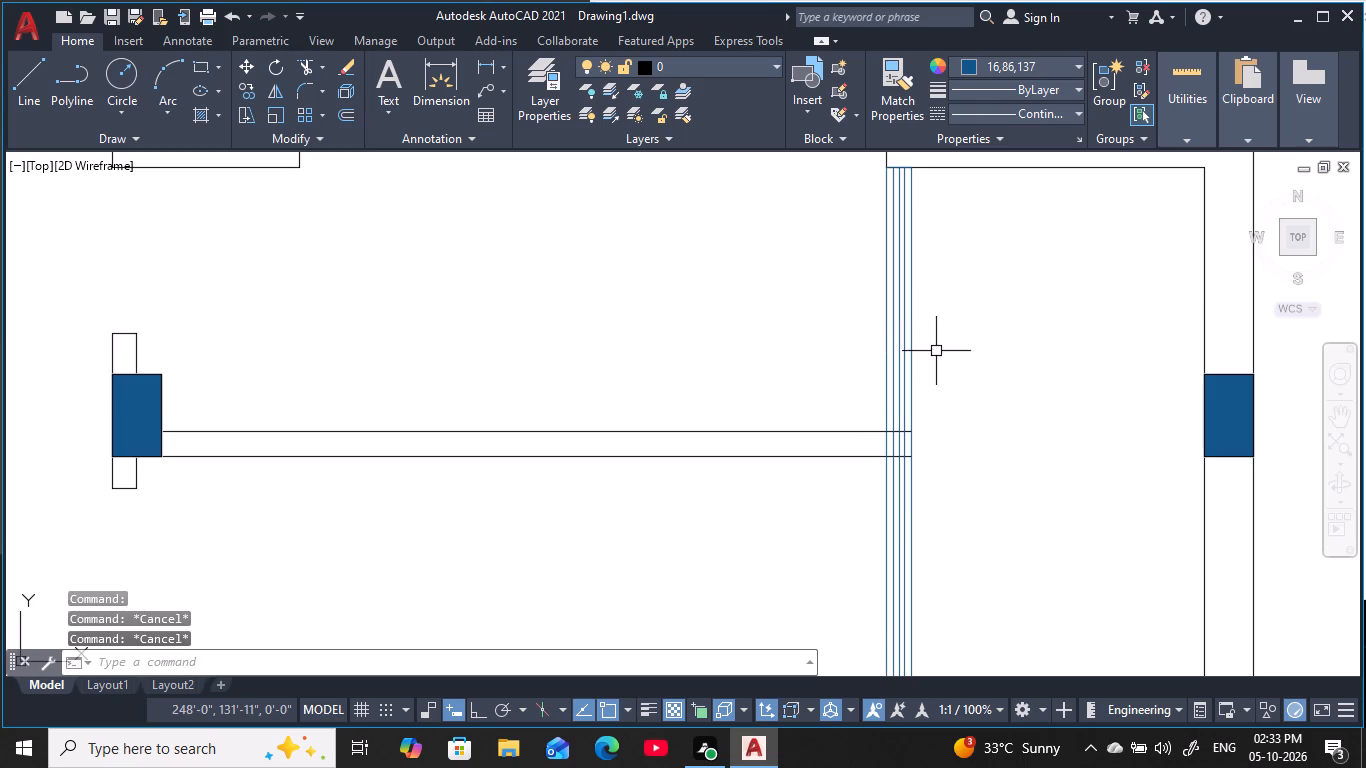
{"action": "key", "text": "Escape"}
{"action": "key", "text": "Escape"}
{"action": "key", "text": "Escape"}
{"action": "key", "text": "Escape"}
In the next hidden-line opening up on the plan's right side, draw a short line across the pair's upper end, along the wall face.
{"action": "middle_click_drag", "start_coordinate": [960, 414], "coordinate": [1052, 350]}
{"action": "scroll", "coordinate": [1053, 351], "scroll_direction": "down", "scroll_amount": 1}
{"action": "middle_click_drag", "start_coordinate": [1046, 364], "coordinate": [1040, 374]}
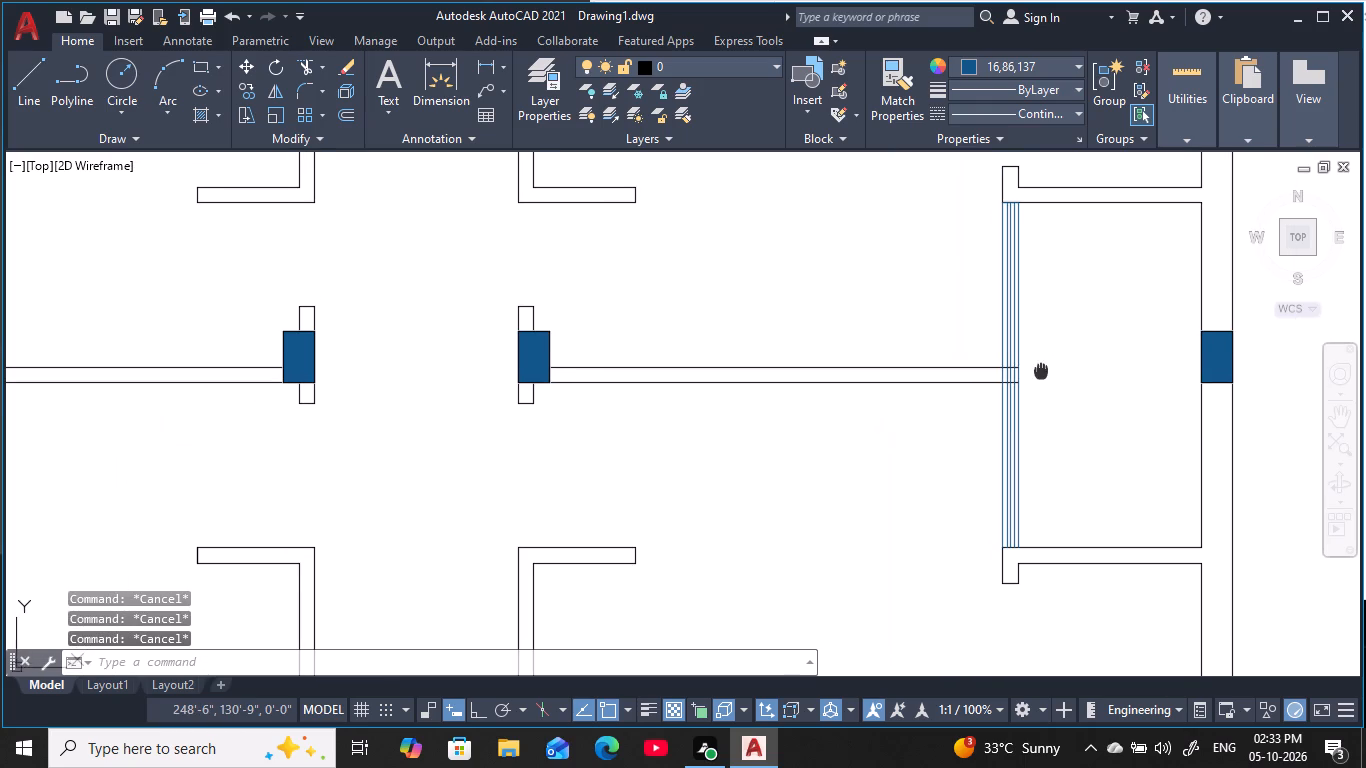
{"action": "middle_click_drag", "start_coordinate": [1040, 374], "coordinate": [1036, 380]}
{"action": "middle_click_drag", "start_coordinate": [876, 358], "coordinate": [890, 342]}
{"action": "scroll", "coordinate": [878, 355], "scroll_direction": "down", "scroll_amount": 2}
{"action": "middle_click_drag", "start_coordinate": [892, 340], "coordinate": [970, 447]}
{"action": "scroll", "coordinate": [939, 411], "scroll_direction": "down", "scroll_amount": 1}
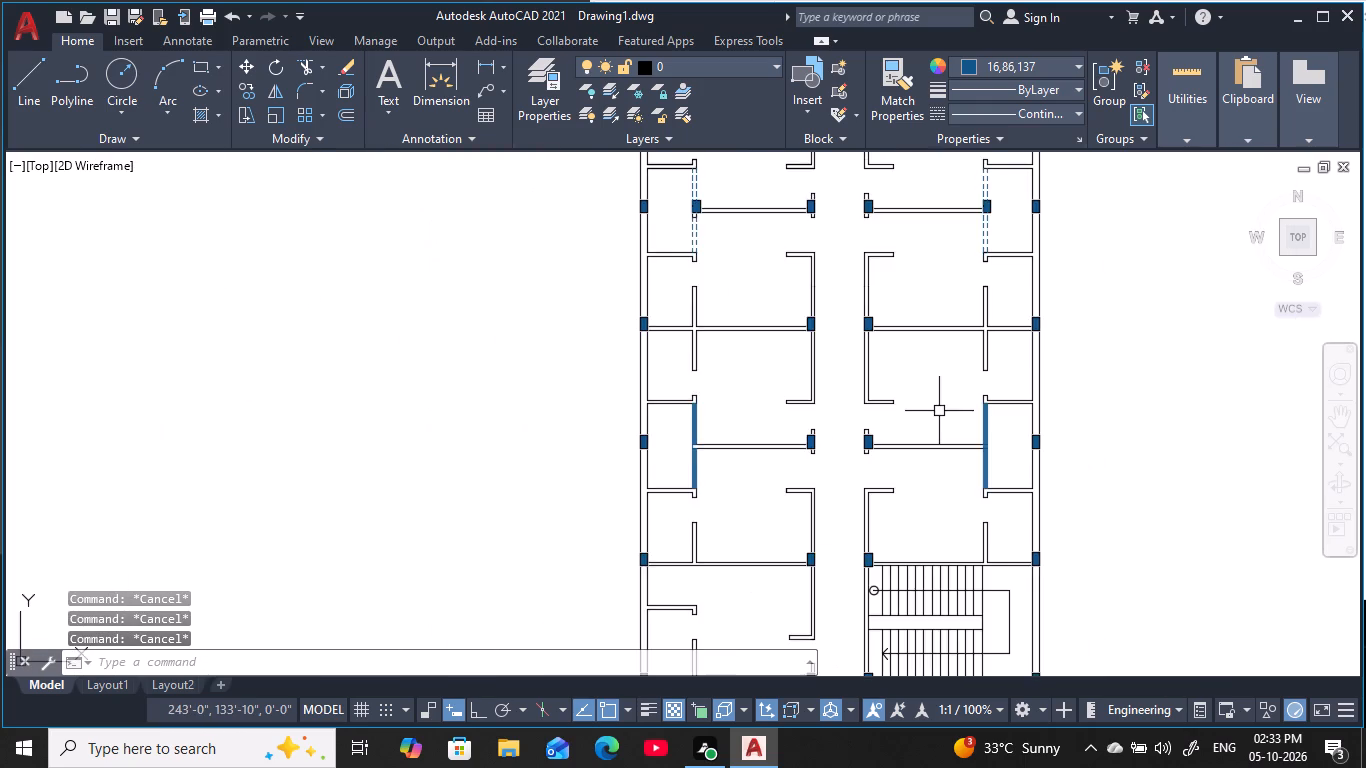
{"action": "middle_click_drag", "start_coordinate": [934, 411], "coordinate": [900, 492]}
{"action": "scroll", "coordinate": [960, 272], "scroll_direction": "up", "scroll_amount": 4}
{"action": "middle_click_drag", "start_coordinate": [948, 356], "coordinate": [948, 410]}
{"action": "scroll", "coordinate": [948, 411], "scroll_direction": "down", "scroll_amount": 1}
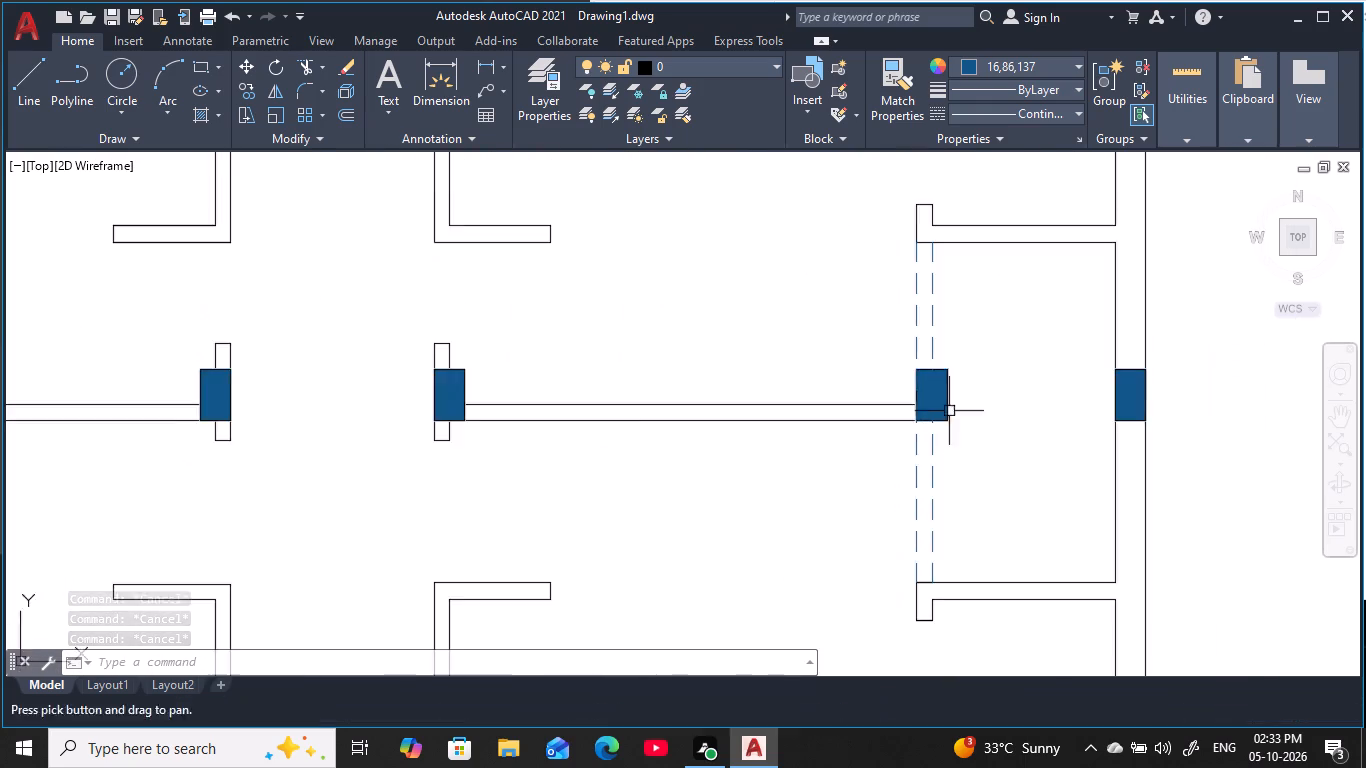
{"action": "scroll", "coordinate": [949, 409], "scroll_direction": "down", "scroll_amount": 1}
{"action": "key", "text": "Escape"}
{"action": "key", "text": "Escape"}
{"action": "key", "text": "Escape"}
{"action": "key", "text": "Escape"}
{"action": "key", "text": "Escape"}
{"action": "scroll", "coordinate": [964, 385], "scroll_direction": "up", "scroll_amount": 1}
{"action": "key", "text": "Escape"}
{"action": "key", "text": "Escape"}
{"action": "key", "text": "Escape"}
{"action": "key", "text": "Escape"}
{"action": "key", "text": "Escape"}
{"action": "key", "text": "Escape"}
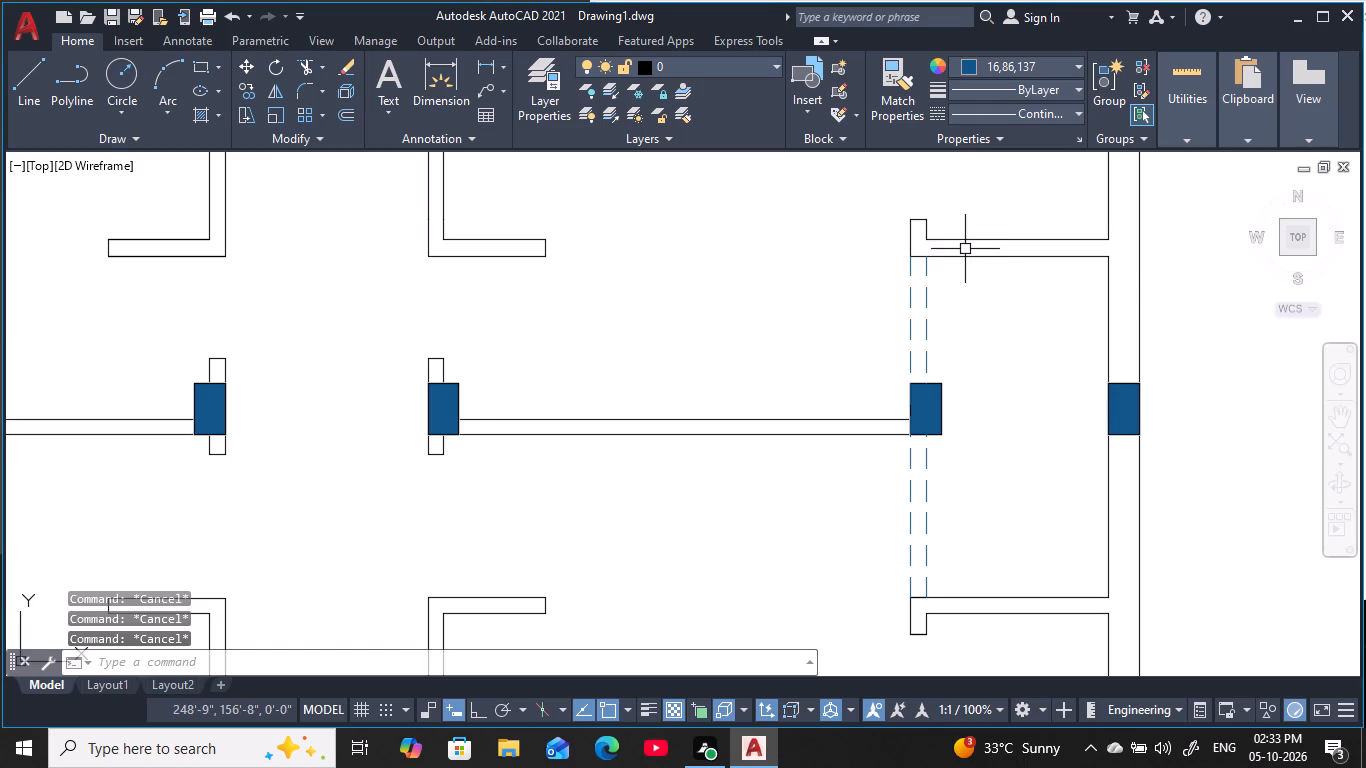
{"action": "key", "text": "Escape"}
{"action": "type", "text": "l"}
{"action": "key", "text": "space"}
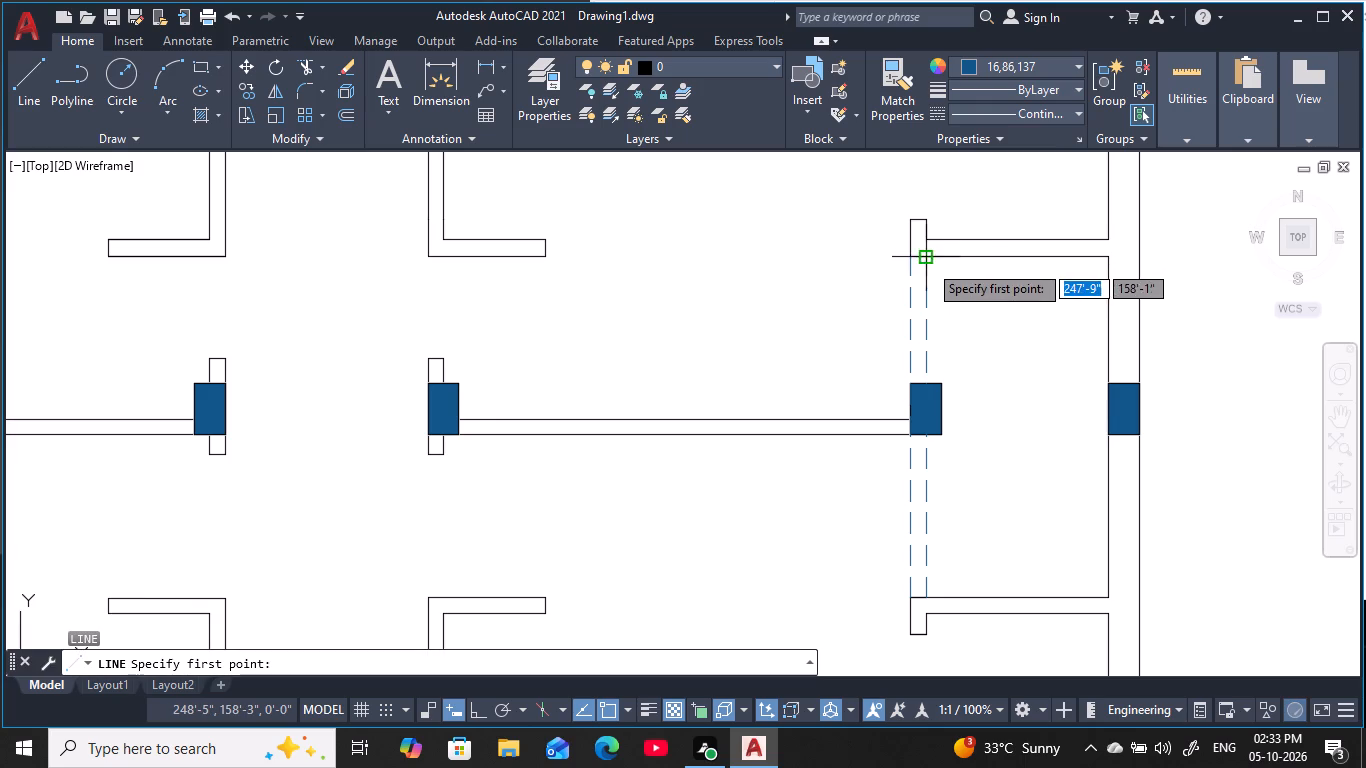
{"action": "scroll", "coordinate": [928, 263], "scroll_direction": "up", "scroll_amount": 4}
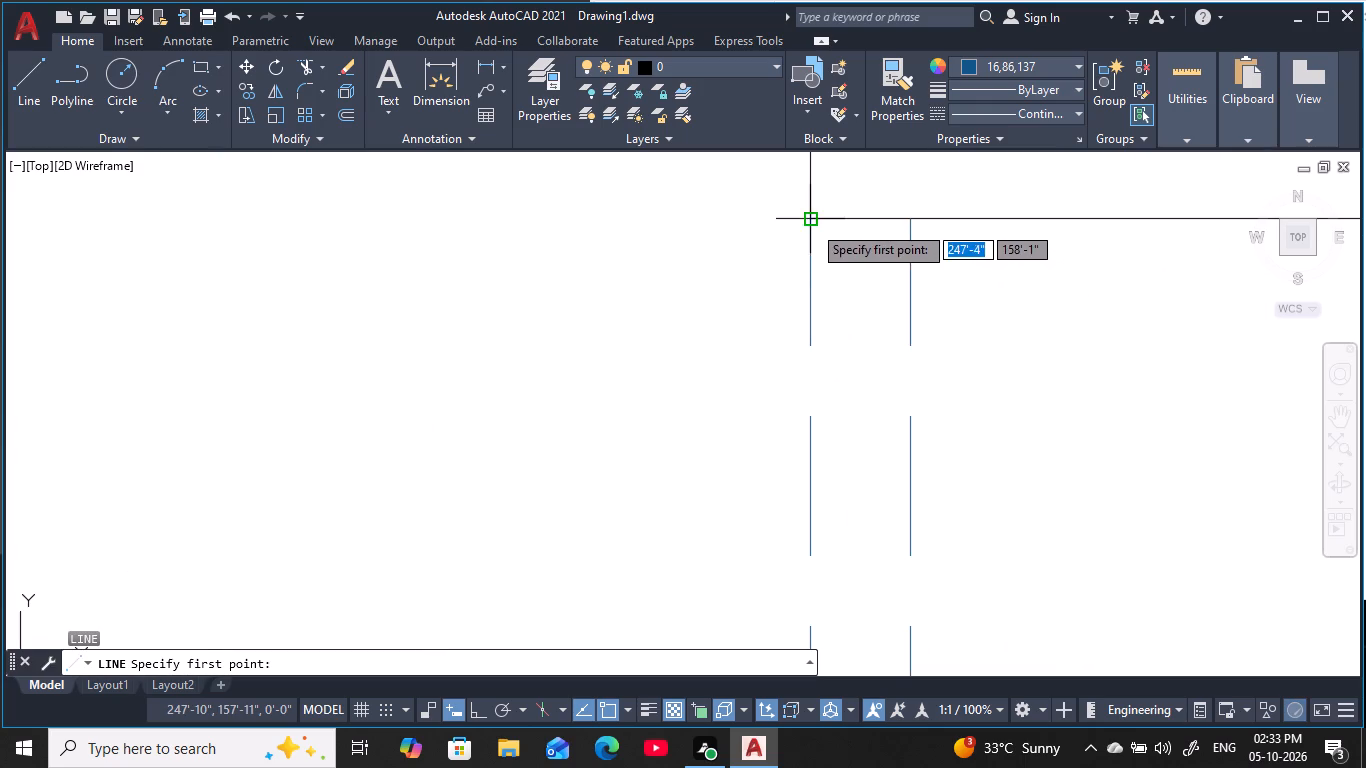
{"action": "left_click", "coordinate": [812, 224]}
{"action": "left_click", "coordinate": [911, 218]}
{"action": "key", "text": "Escape"}
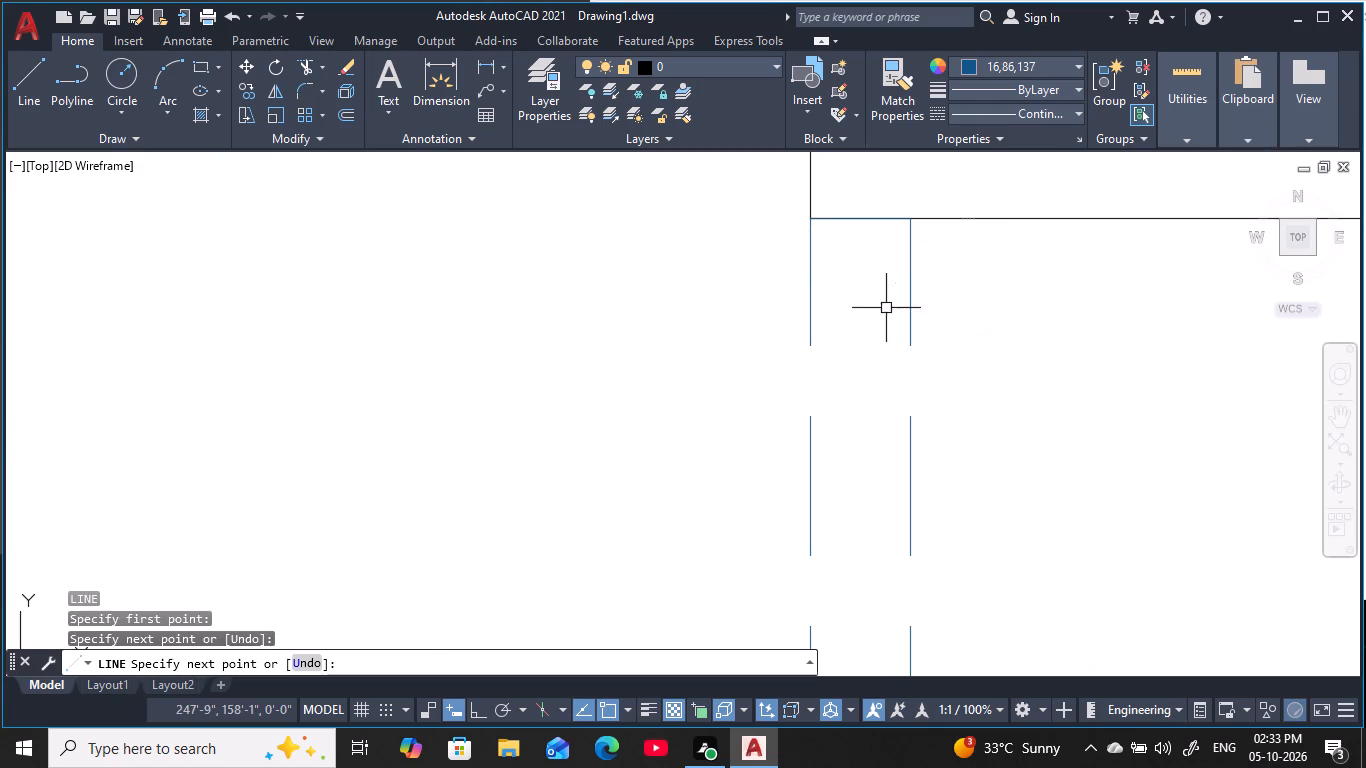
{"action": "key", "text": "Escape"}
{"action": "key", "text": "Escape"}
{"action": "key", "text": "Escape"}
{"action": "key", "text": "Escape"}
{"action": "key", "text": "Escape"}
Draw a centre line between this hidden-line pair, from the short line's midpoint through the column to the lower wall end.
{"action": "type", "text": "l"}
{"action": "key", "text": "space"}
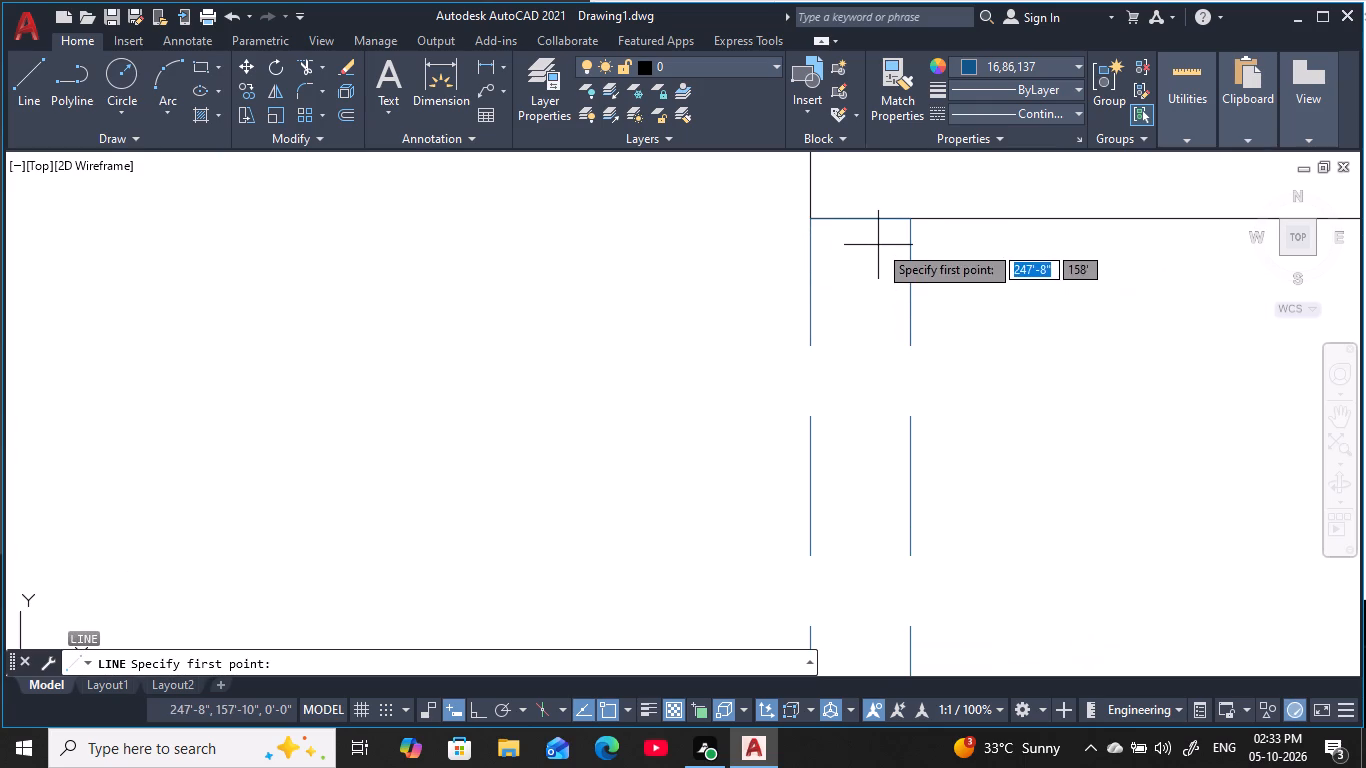
{"action": "left_click", "coordinate": [858, 222]}
{"action": "middle_click_drag", "start_coordinate": [908, 364], "coordinate": [856, 159]}
{"action": "scroll", "coordinate": [840, 171], "scroll_direction": "down", "scroll_amount": 2}
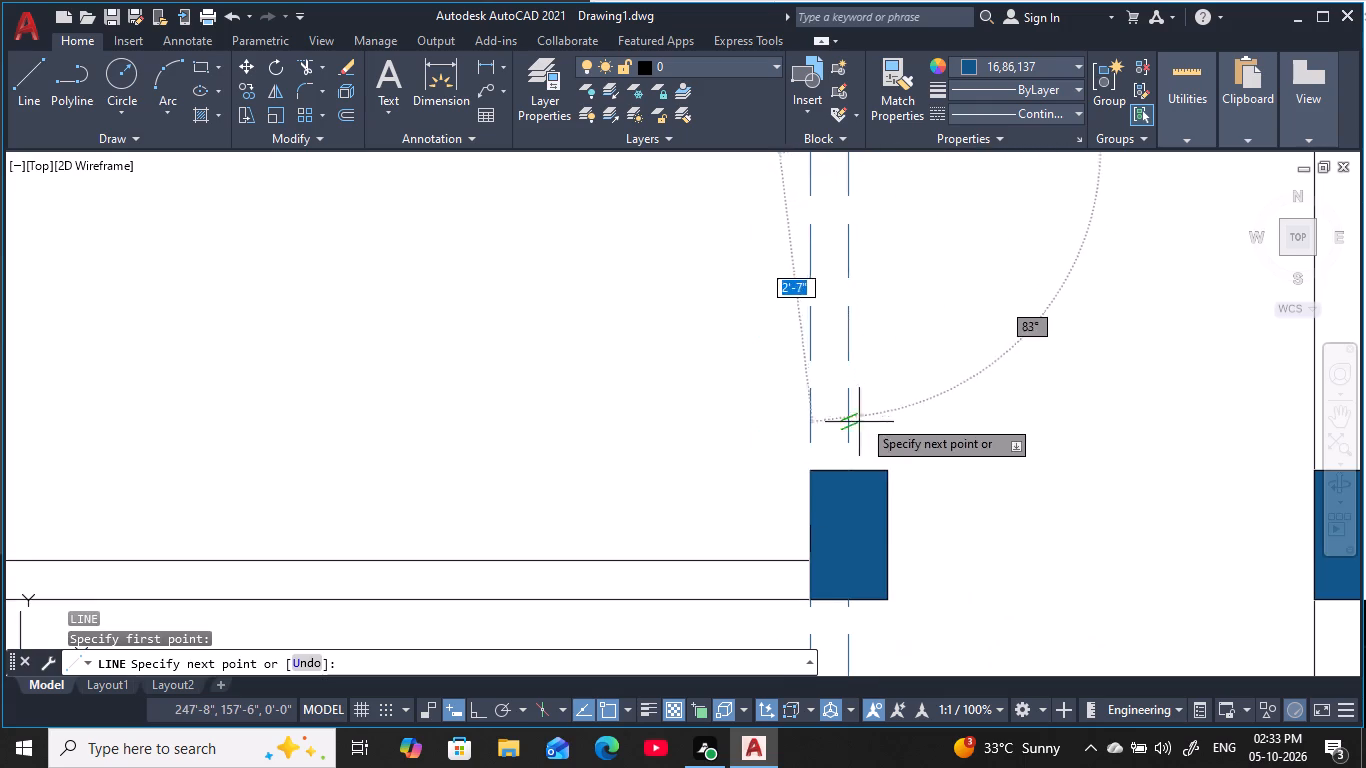
{"action": "middle_click_drag", "start_coordinate": [838, 499], "coordinate": [822, 257]}
{"action": "middle_click_drag", "start_coordinate": [870, 518], "coordinate": [861, 298]}
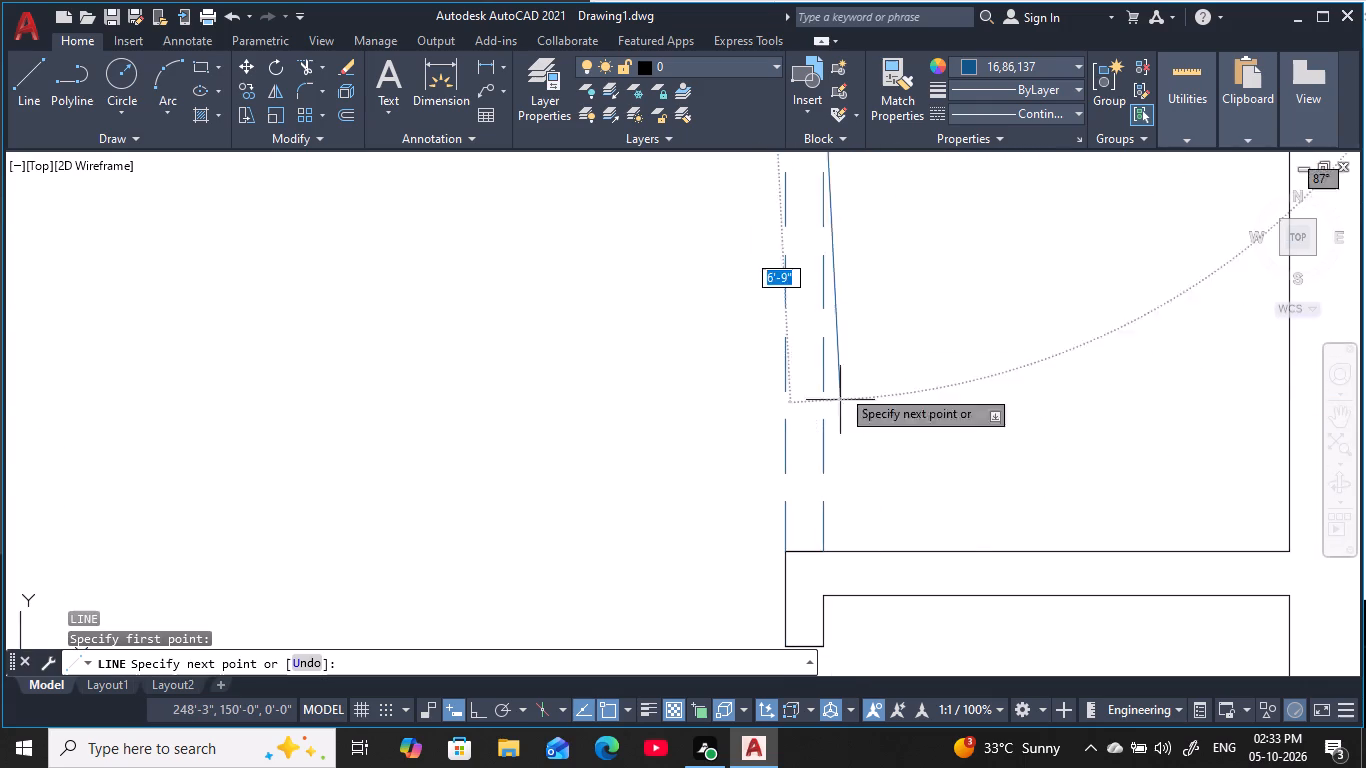
{"action": "left_click", "coordinate": [799, 553]}
{"action": "key", "text": "Escape"}
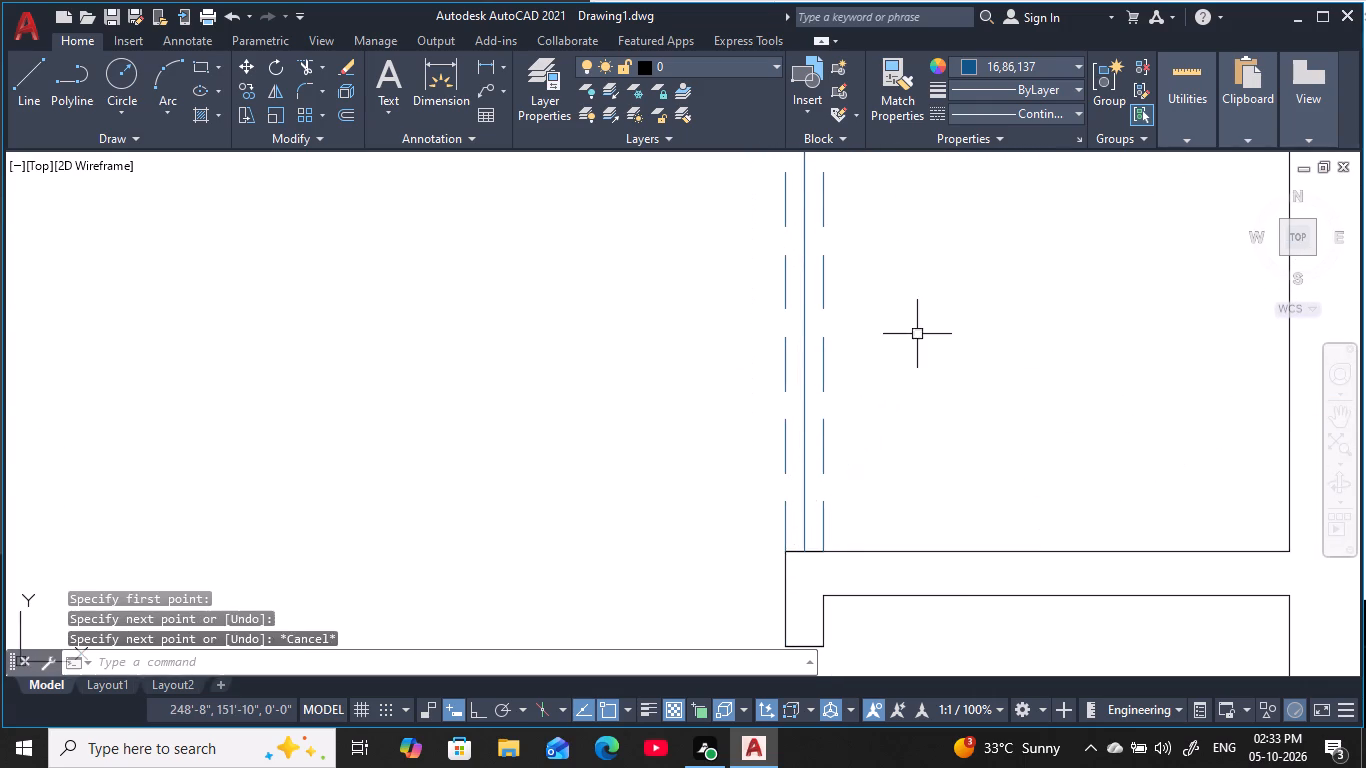
{"action": "key", "text": "Escape"}
{"action": "key", "text": "Escape"}
Offset the centre line passing through the column by 1" to both sides.
{"action": "middle_click_drag", "start_coordinate": [884, 266], "coordinate": [868, 539]}
{"action": "key", "text": "Escape"}
{"action": "key", "text": "Escape"}
{"action": "key", "text": "Escape"}
{"action": "scroll", "coordinate": [887, 434], "scroll_direction": "down", "scroll_amount": 2}
{"action": "key", "text": "Escape"}
{"action": "middle_click_drag", "start_coordinate": [885, 443], "coordinate": [884, 490]}
{"action": "key", "text": "Escape"}
{"action": "key", "text": "Escape"}
{"action": "key", "text": "Escape"}
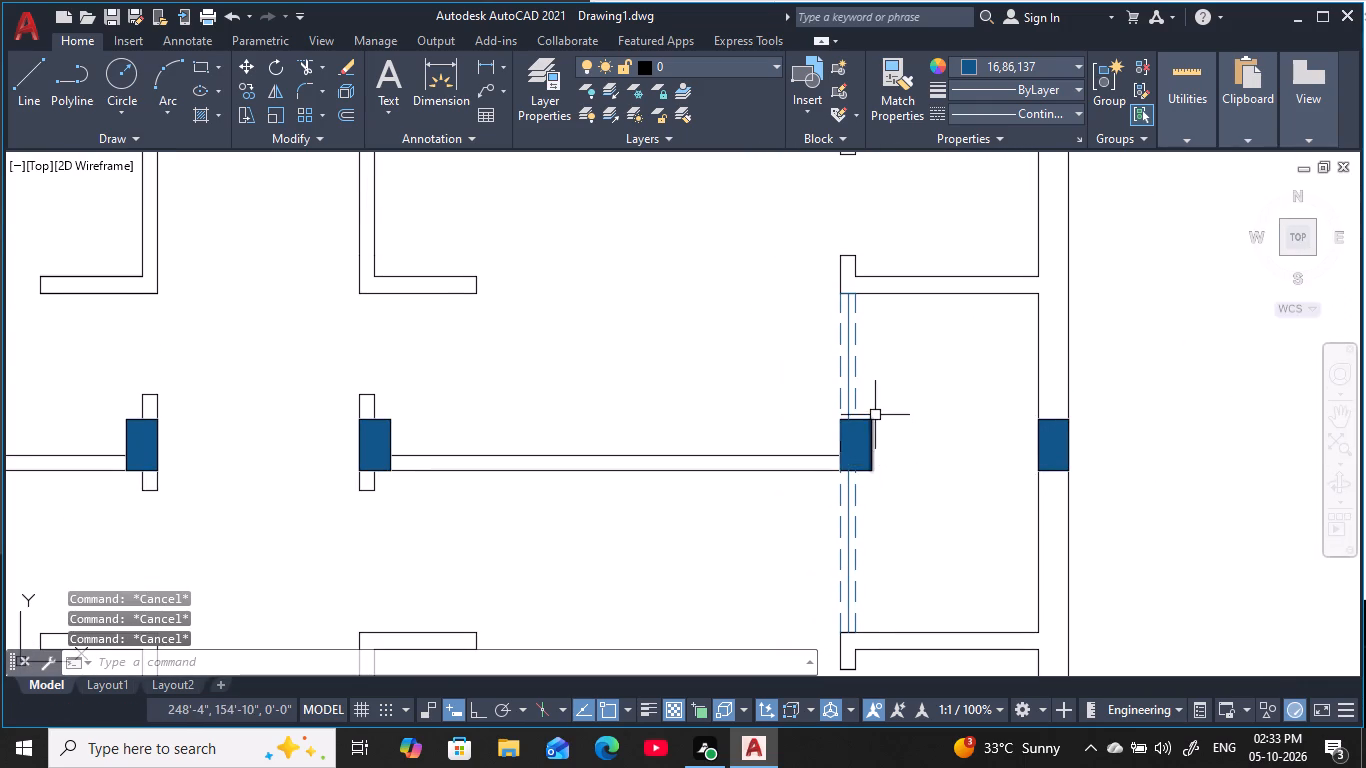
{"action": "key", "text": "Escape"}
{"action": "type", "text": "o 1"}
{"action": "key", "text": "space"}
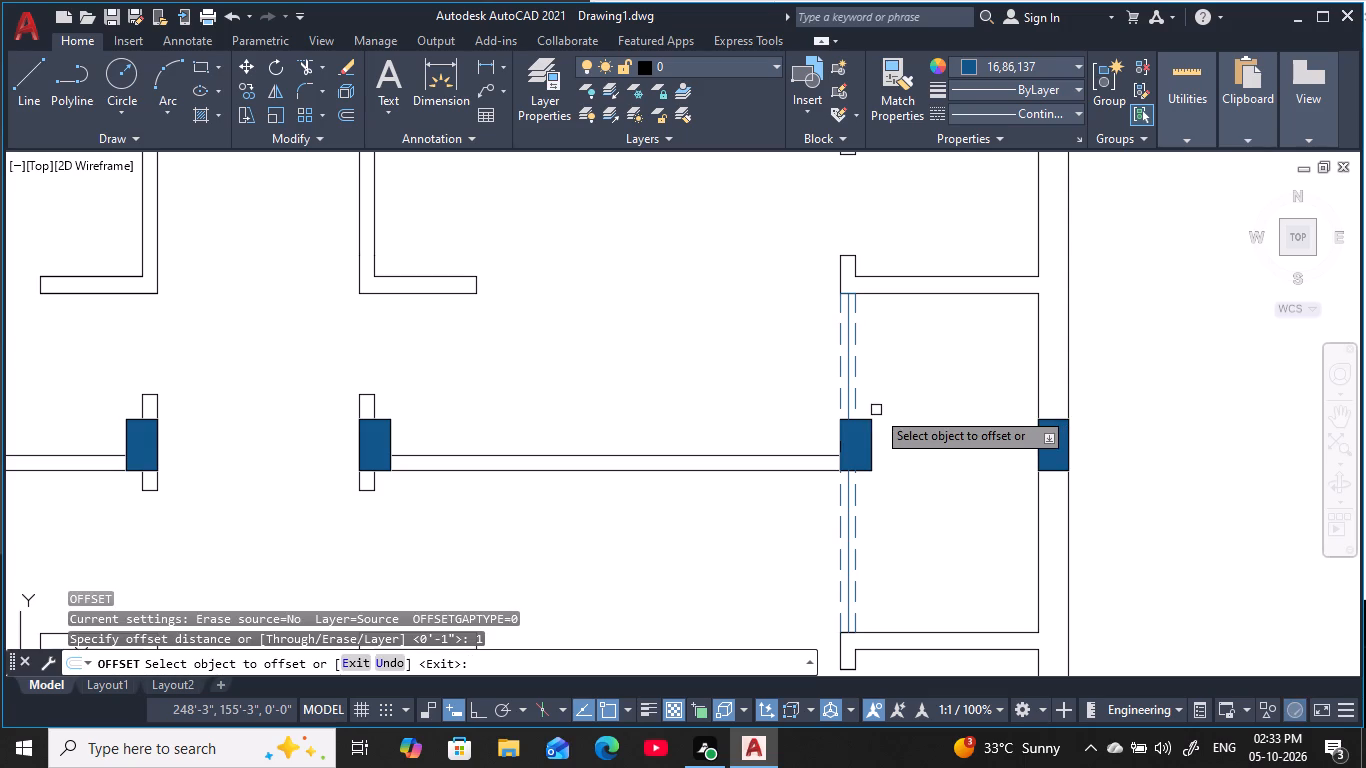
{"action": "left_click", "coordinate": [848, 372]}
{"action": "left_click", "coordinate": [901, 372]}
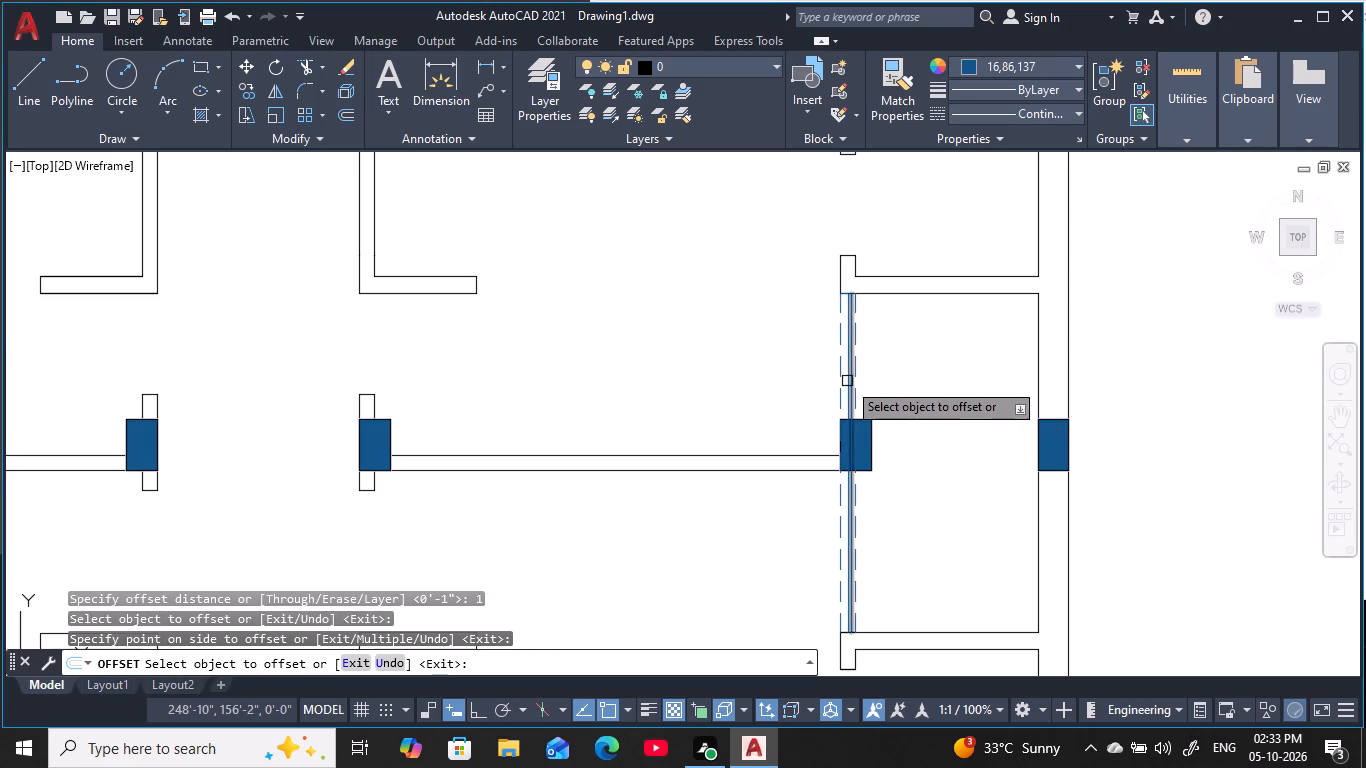
{"action": "scroll", "coordinate": [847, 381], "scroll_direction": "up", "scroll_amount": 3}
{"action": "left_click", "coordinate": [855, 373]}
{"action": "left_click", "coordinate": [799, 386]}
{"action": "key", "text": "Escape"}
{"action": "key", "text": "Escape"}
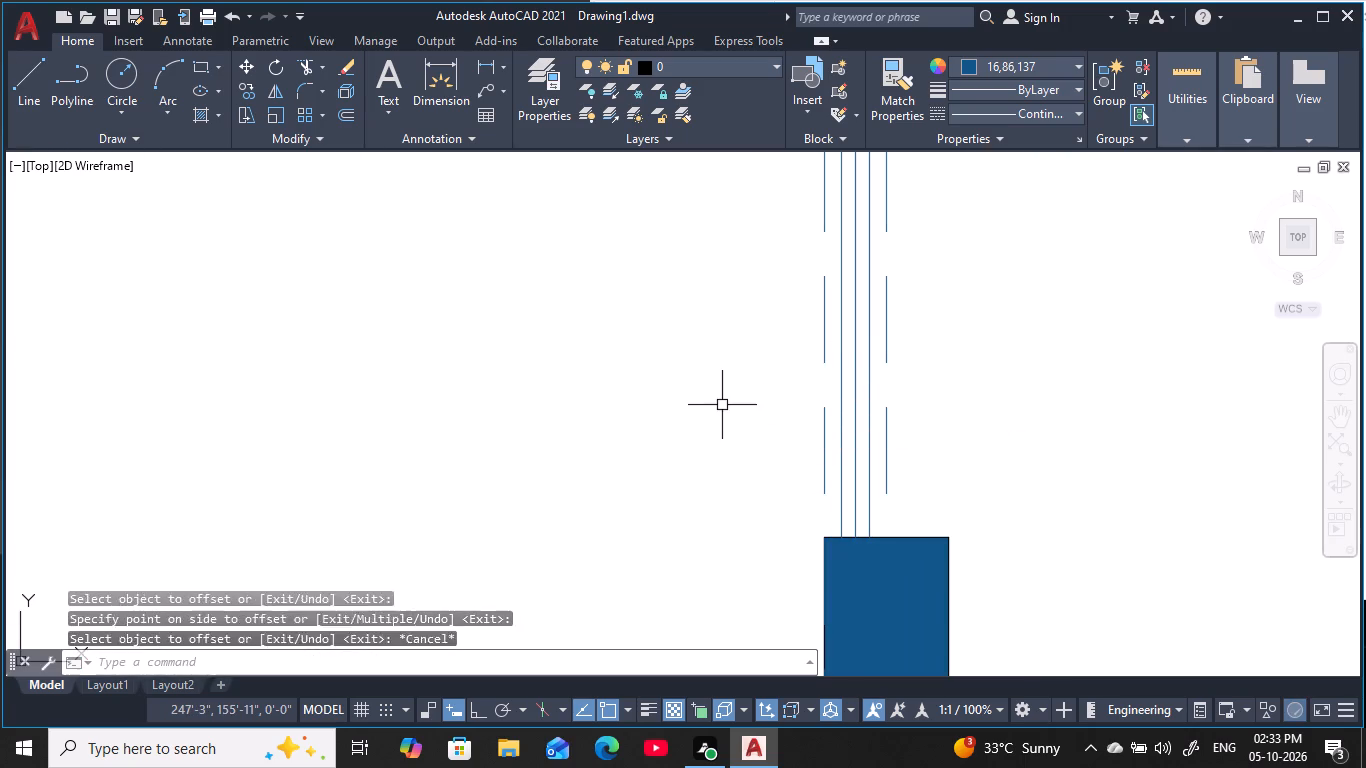
{"action": "key", "text": "Escape"}
{"action": "key", "text": "Escape"}
{"action": "key", "text": "Escape"}
{"action": "key", "text": "Escape"}
{"action": "key", "text": "Escape"}
{"action": "key", "text": "Escape"}
Change the linetype of both hidden lines above the column at the right-side opening to Continuous.
{"action": "left_click", "coordinate": [884, 323]}
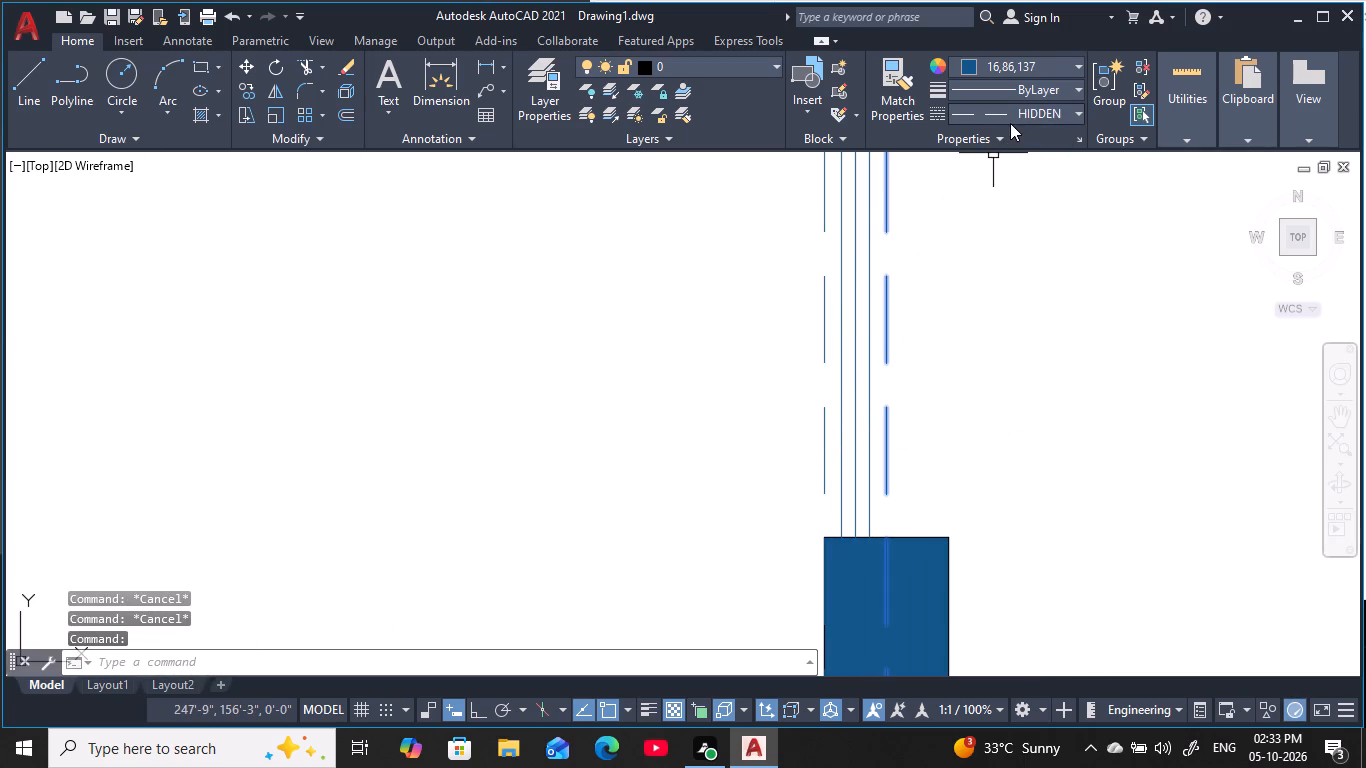
{"action": "left_click", "coordinate": [1011, 120]}
{"action": "left_click", "coordinate": [1026, 186]}
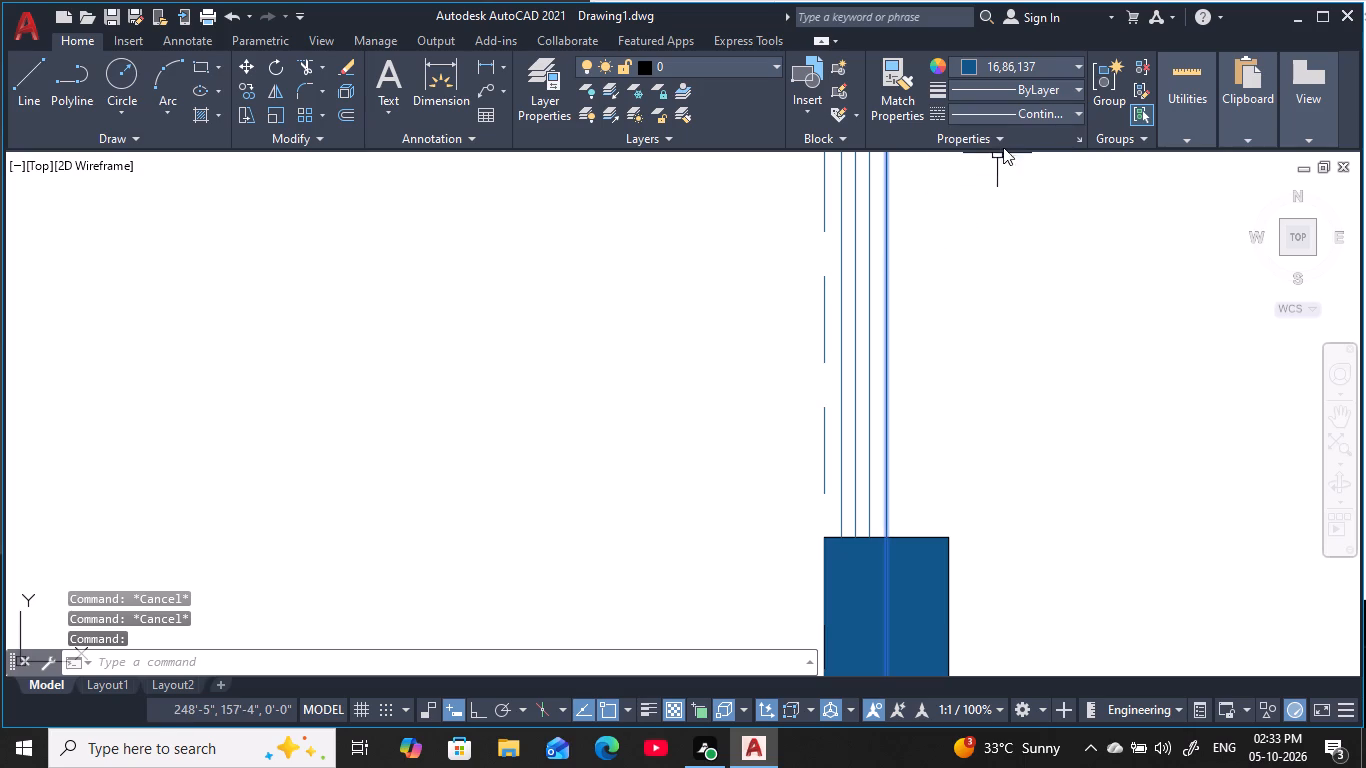
{"action": "left_click", "coordinate": [823, 296]}
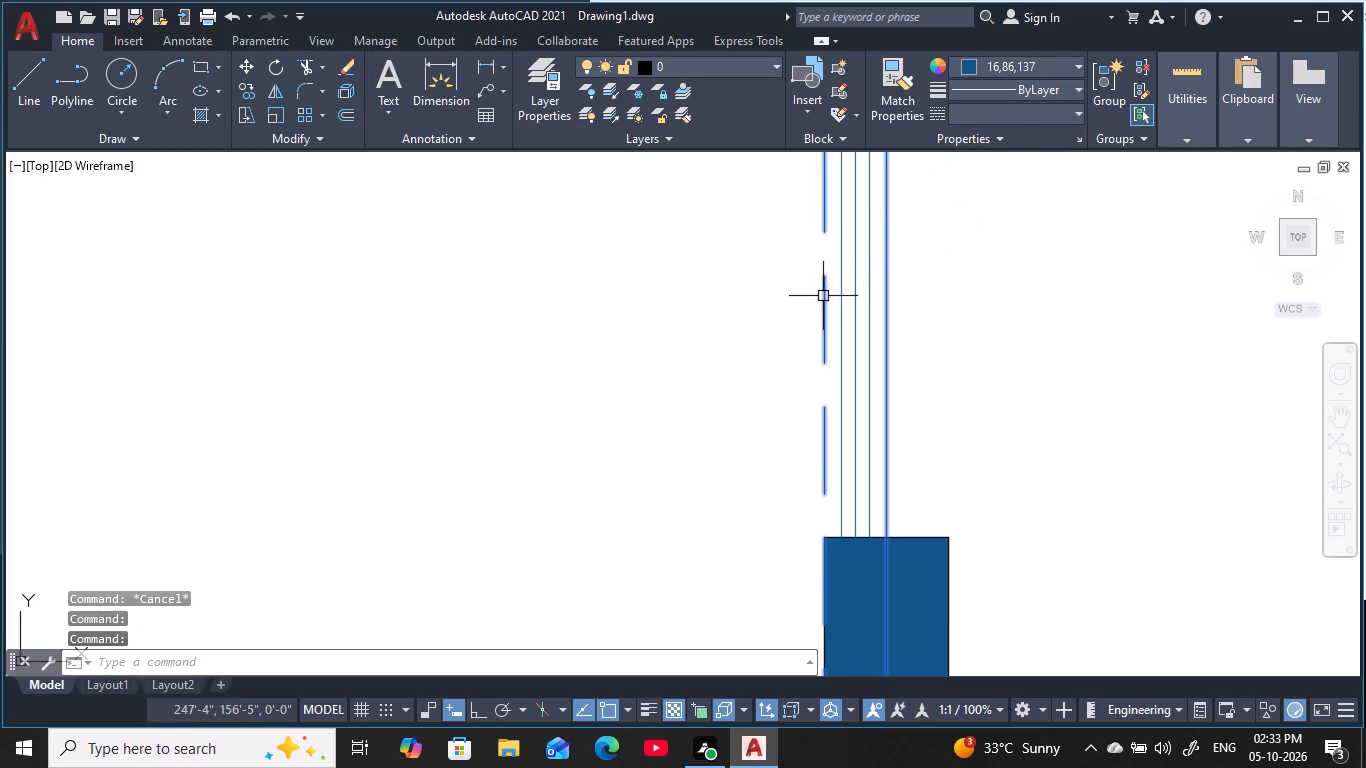
{"action": "left_click", "coordinate": [1018, 104]}
{"action": "left_click", "coordinate": [1012, 197]}
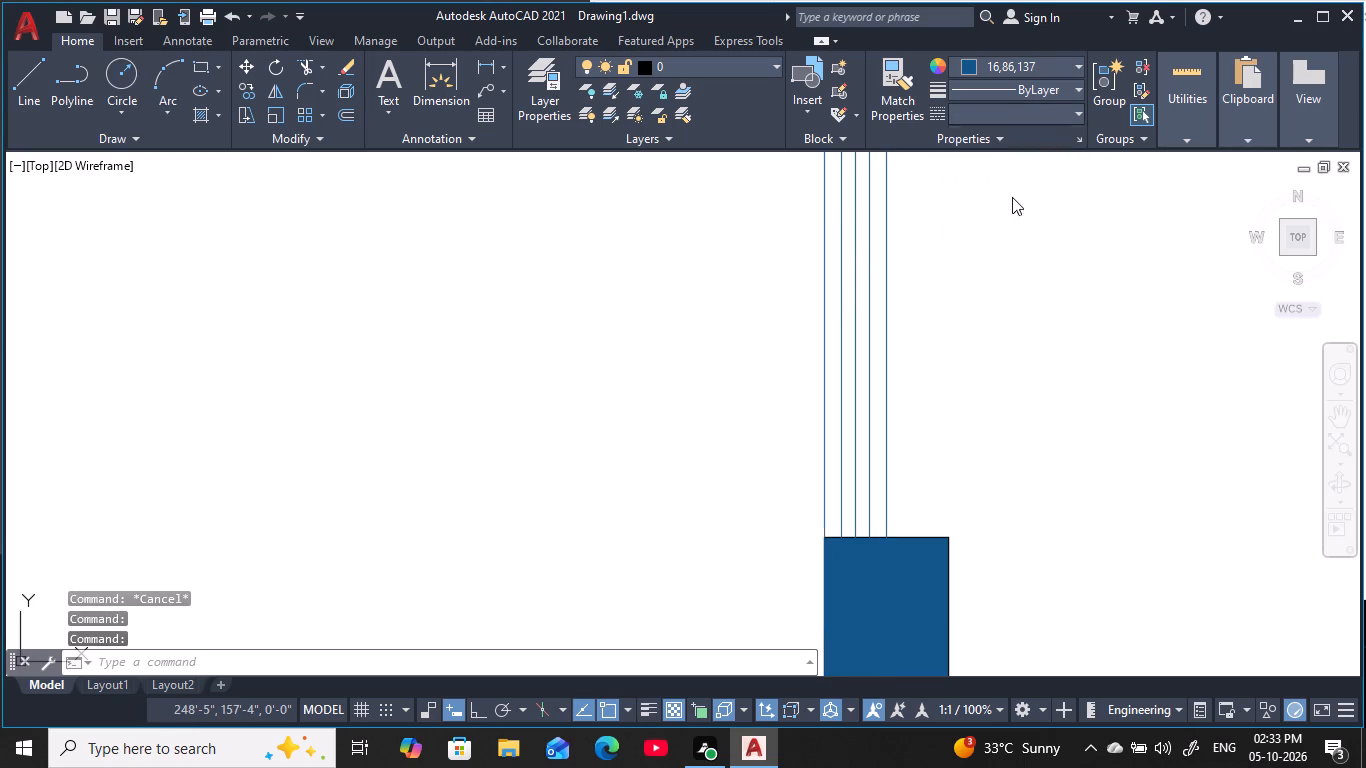
{"action": "key", "text": "Escape"}
{"action": "key", "text": "Escape"}
On the plan's left side, draw a short line across the upper end of the hidden-line pair, along the wall face.
{"action": "scroll", "coordinate": [1002, 303], "scroll_direction": "down", "scroll_amount": 3}
{"action": "middle_click_drag", "start_coordinate": [1002, 305], "coordinate": [997, 250]}
{"action": "scroll", "coordinate": [1002, 298], "scroll_direction": "down", "scroll_amount": 1}
{"action": "middle_click_drag", "start_coordinate": [1012, 345], "coordinate": [1187, 345]}
{"action": "key", "text": "Escape"}
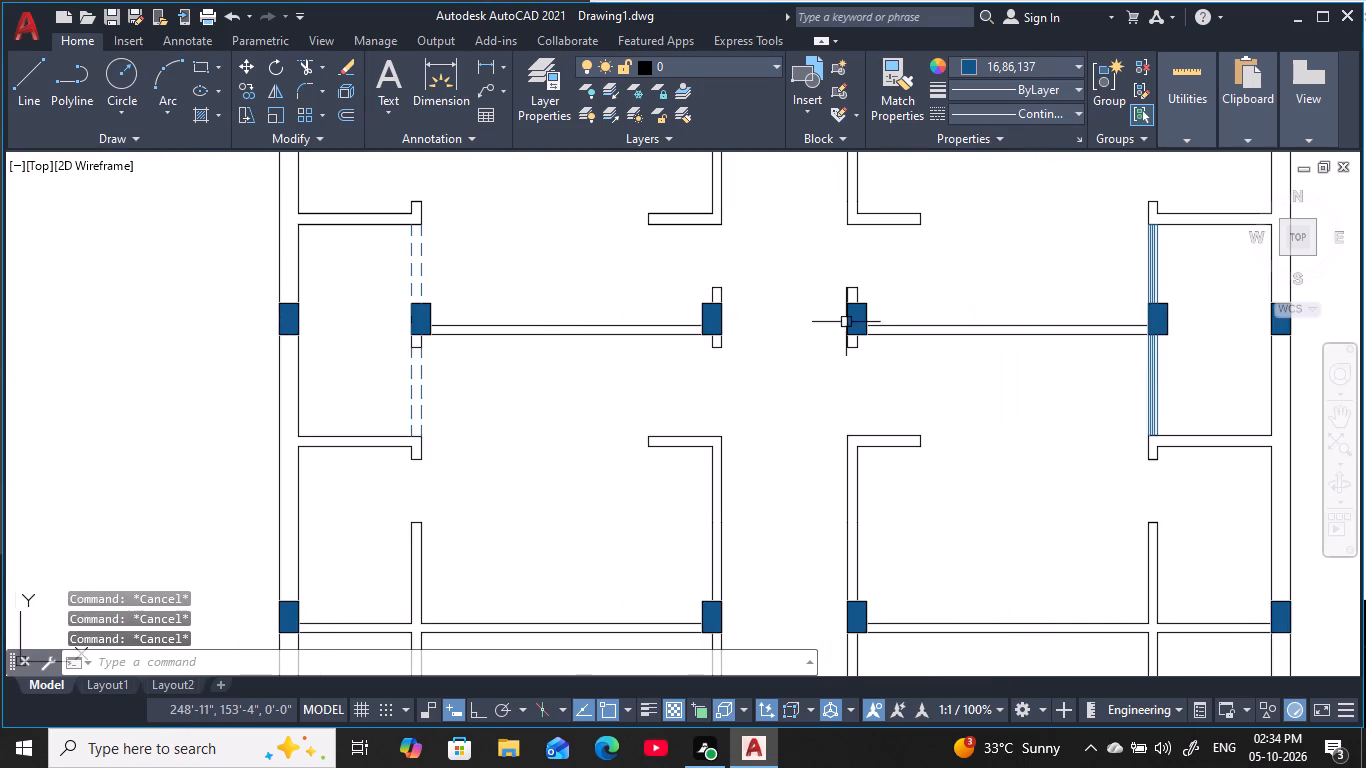
{"action": "key", "text": "Escape"}
{"action": "key", "text": "Escape"}
{"action": "scroll", "coordinate": [525, 260], "scroll_direction": "up", "scroll_amount": 1}
{"action": "middle_click_drag", "start_coordinate": [525, 260], "coordinate": [875, 281]}
{"action": "scroll", "coordinate": [881, 285], "scroll_direction": "up", "scroll_amount": 1}
{"action": "key", "text": "Escape"}
{"action": "scroll", "coordinate": [713, 250], "scroll_direction": "up", "scroll_amount": 1}
{"action": "middle_click_drag", "start_coordinate": [715, 251], "coordinate": [988, 269]}
{"action": "key", "text": "Escape"}
{"action": "key", "text": "Escape"}
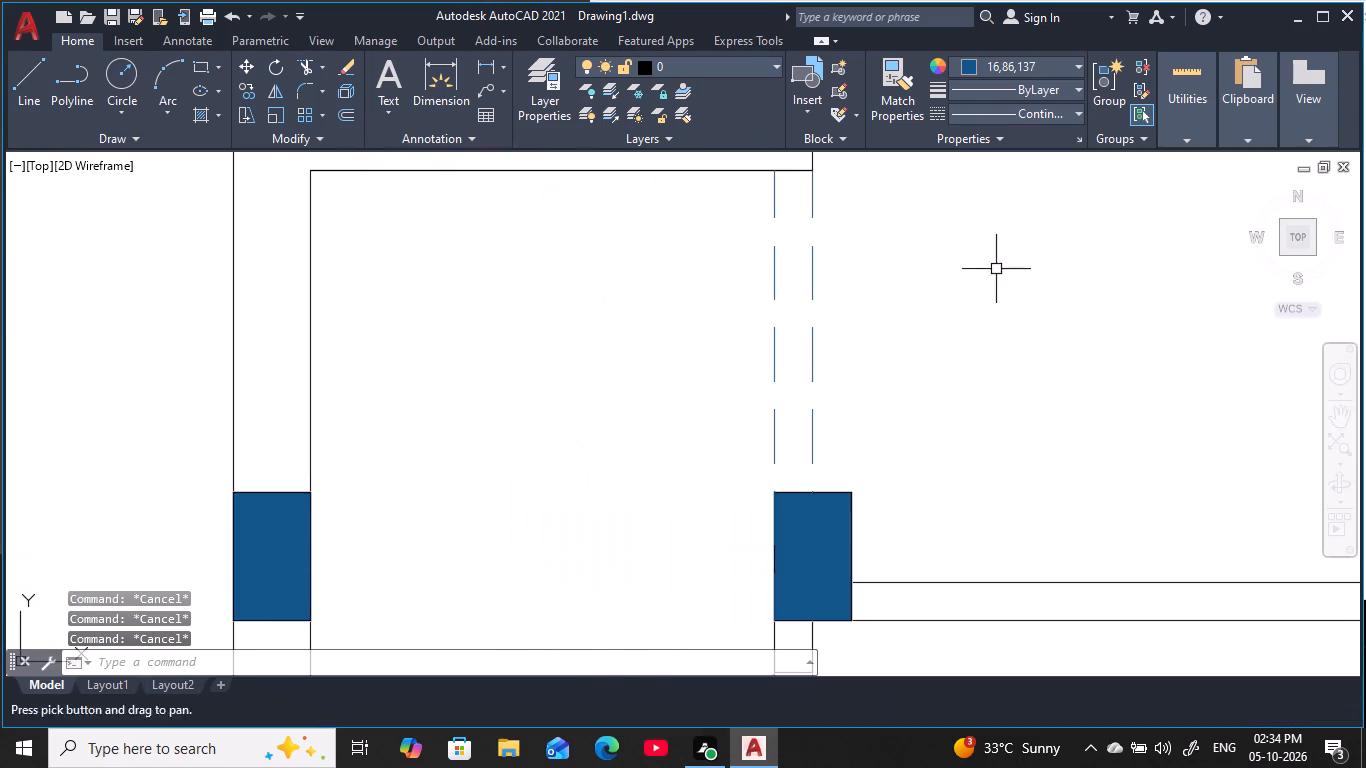
{"action": "key", "text": "l"}
{"action": "key", "text": "space"}
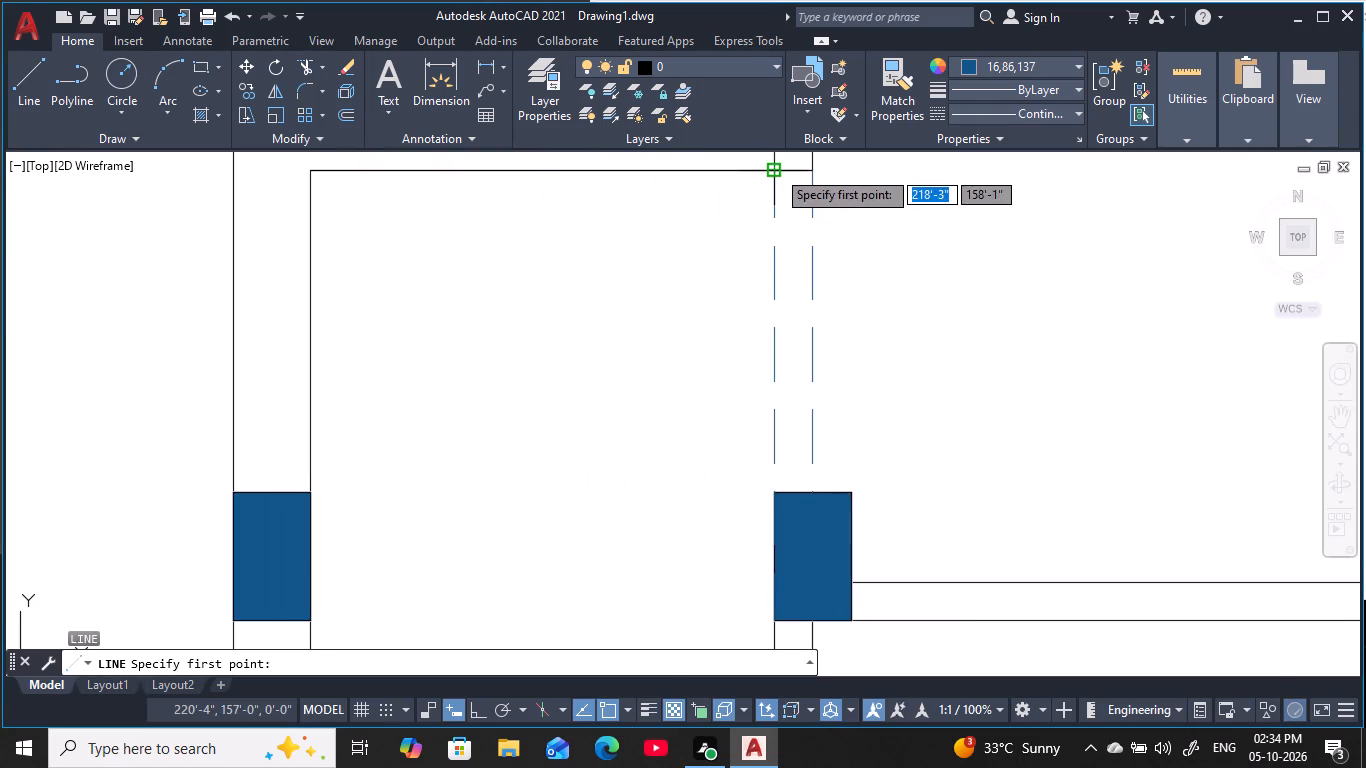
{"action": "left_click", "coordinate": [776, 169]}
{"action": "left_click", "coordinate": [815, 170]}
{"action": "key", "text": "Escape"}
{"action": "key", "text": "Escape"}
{"action": "key", "text": "Escape"}
{"action": "key", "text": "Escape"}
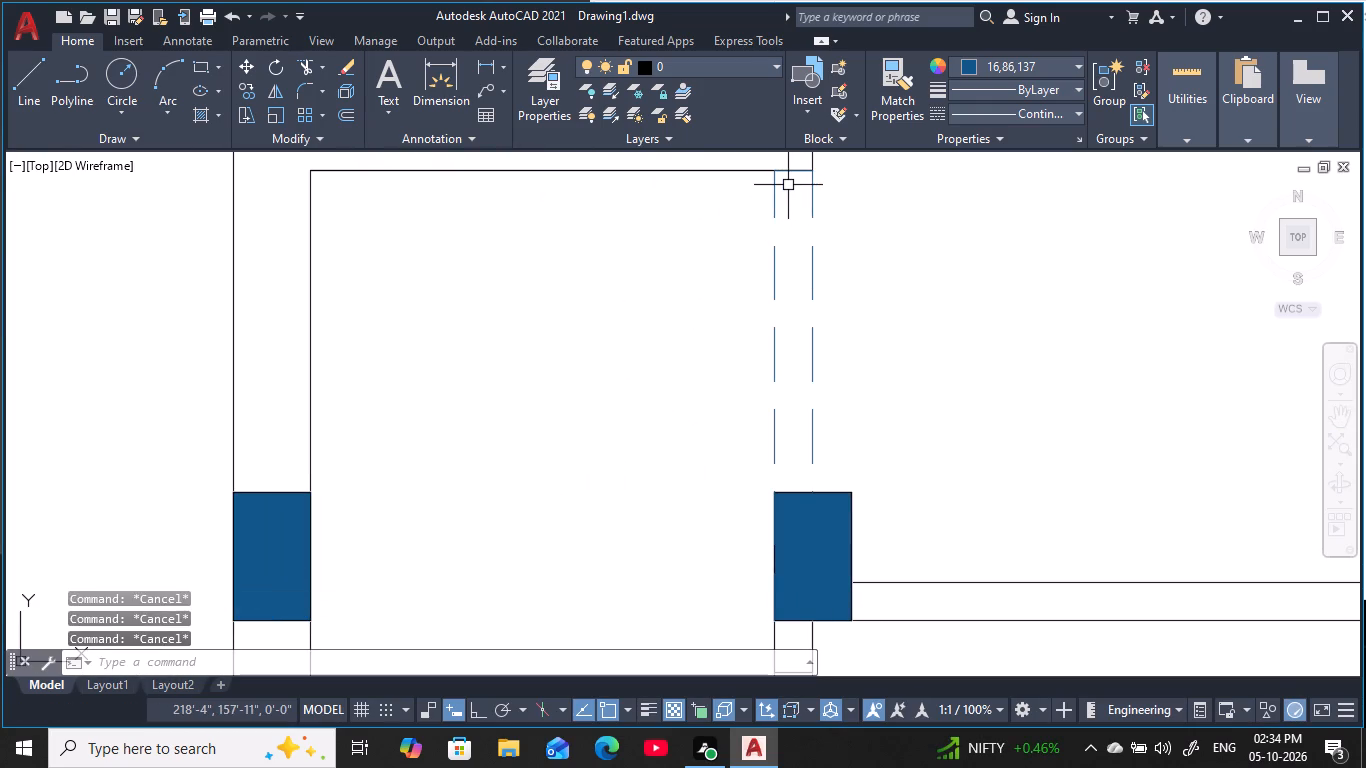
{"action": "key", "text": "Escape"}
{"action": "key", "text": "Escape"}
Draw a centre line between the left-side hidden-line pair, from the short line's midpoint through the column to the lower wall face.
{"action": "key", "text": "space"}
{"action": "left_click", "coordinate": [792, 171]}
{"action": "middle_click_drag", "start_coordinate": [786, 319], "coordinate": [735, 218]}
{"action": "scroll", "coordinate": [732, 214], "scroll_direction": "down", "scroll_amount": 4}
{"action": "scroll", "coordinate": [740, 374], "scroll_direction": "up", "scroll_amount": 4}
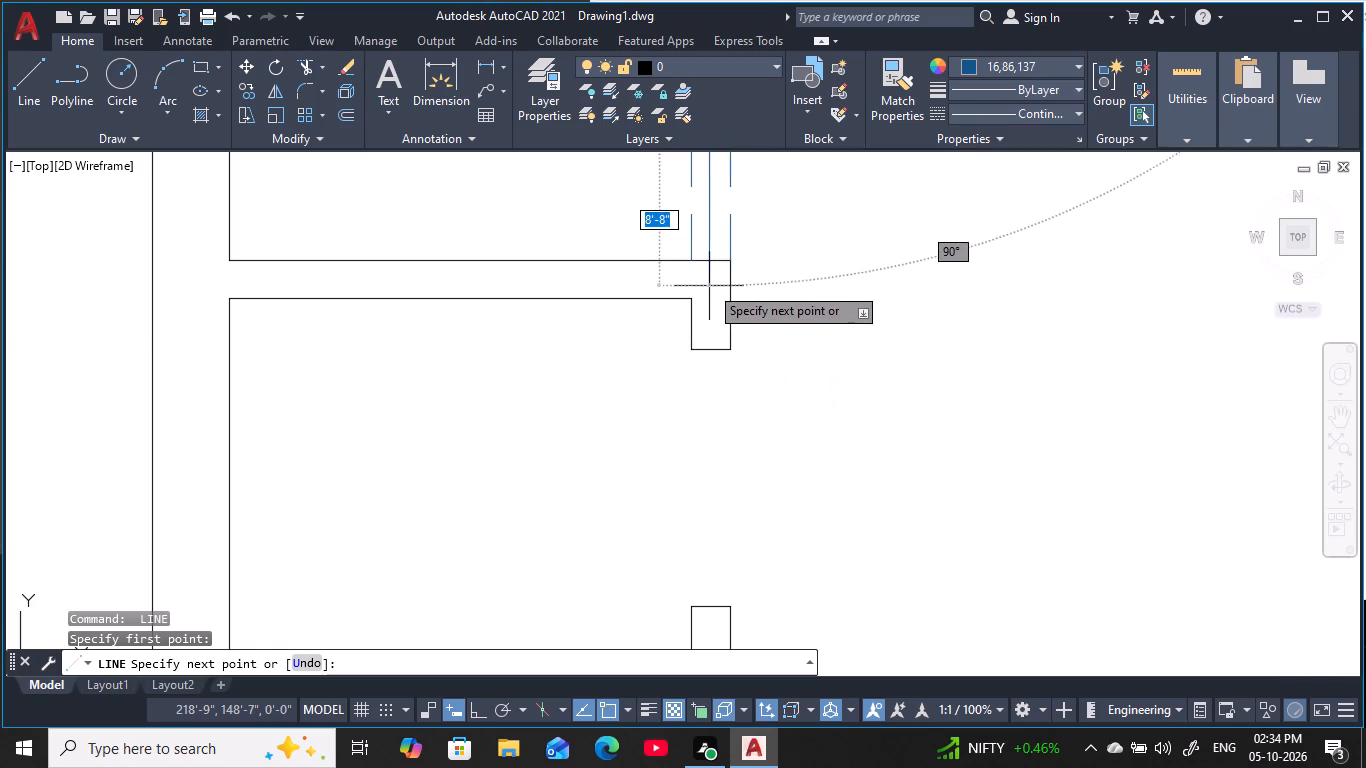
{"action": "left_click", "coordinate": [707, 256]}
{"action": "scroll", "coordinate": [786, 190], "scroll_direction": "down", "scroll_amount": 2}
{"action": "middle_click_drag", "start_coordinate": [788, 216], "coordinate": [780, 525]}
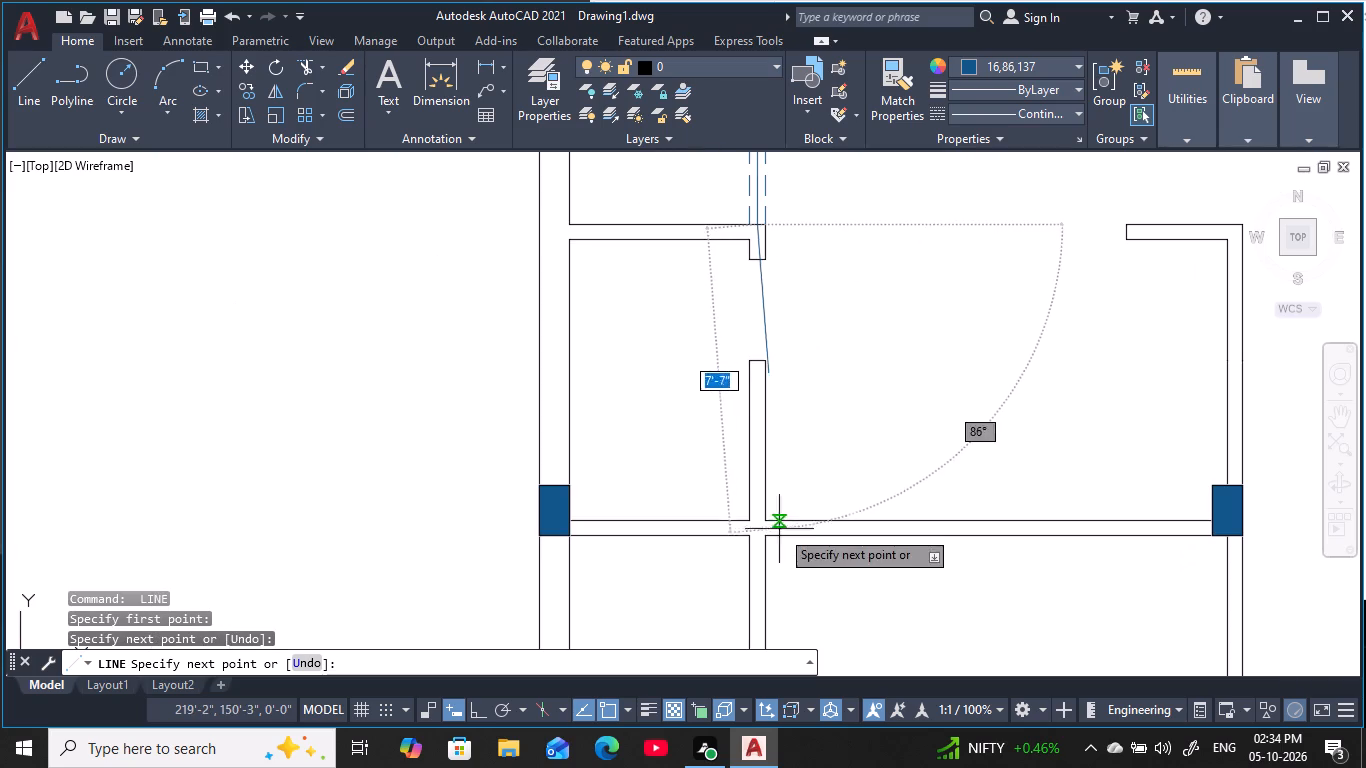
{"action": "key", "text": "Escape"}
{"action": "key", "text": "Escape"}
{"action": "key", "text": "Escape"}
{"action": "key", "text": "Escape"}
{"action": "key", "text": "Escape"}
{"action": "middle_click_drag", "start_coordinate": [832, 240], "coordinate": [806, 608]}
{"action": "key", "text": "Escape"}
{"action": "key", "text": "Escape"}
{"action": "key", "text": "Escape"}
{"action": "key", "text": "Escape"}
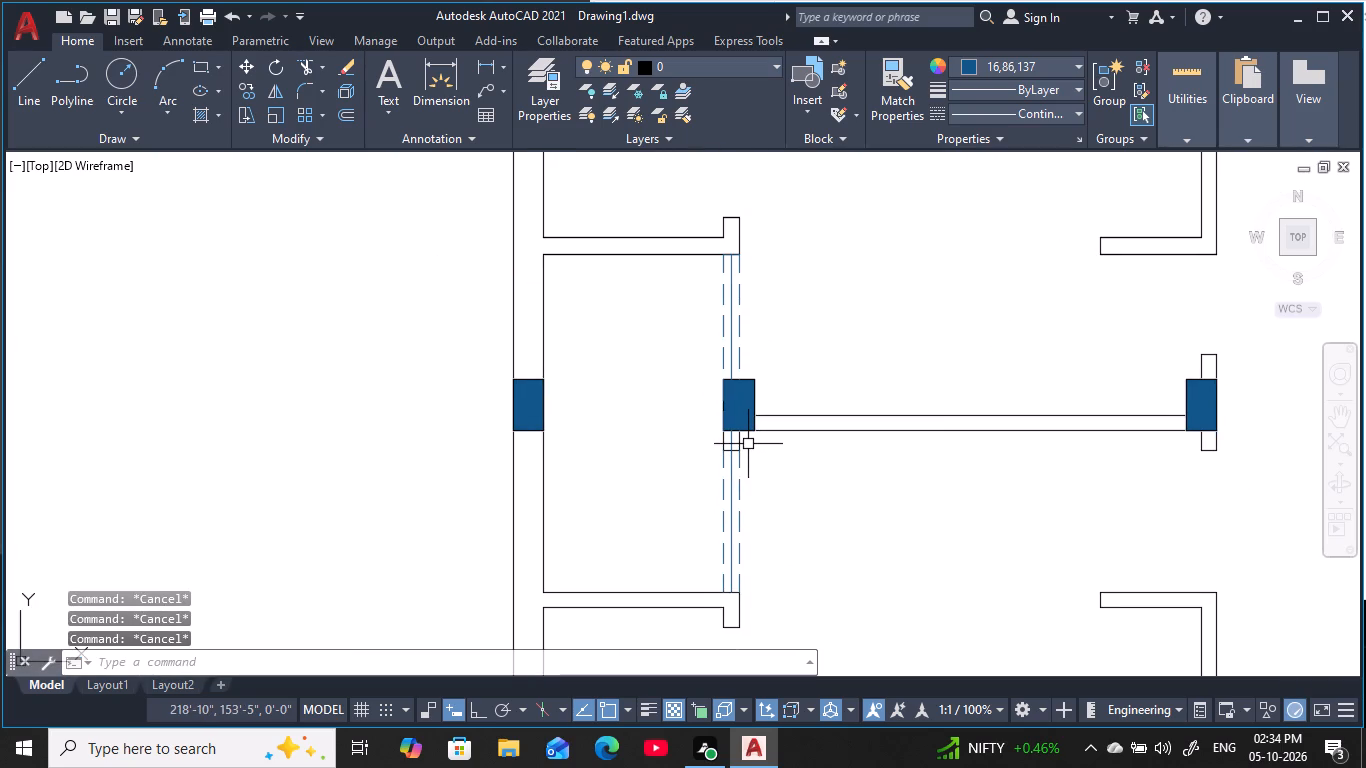
Offset the left opening's centre line by 1" to both sides.
{"action": "type", "text": "o 1"}
{"action": "key", "text": "space"}
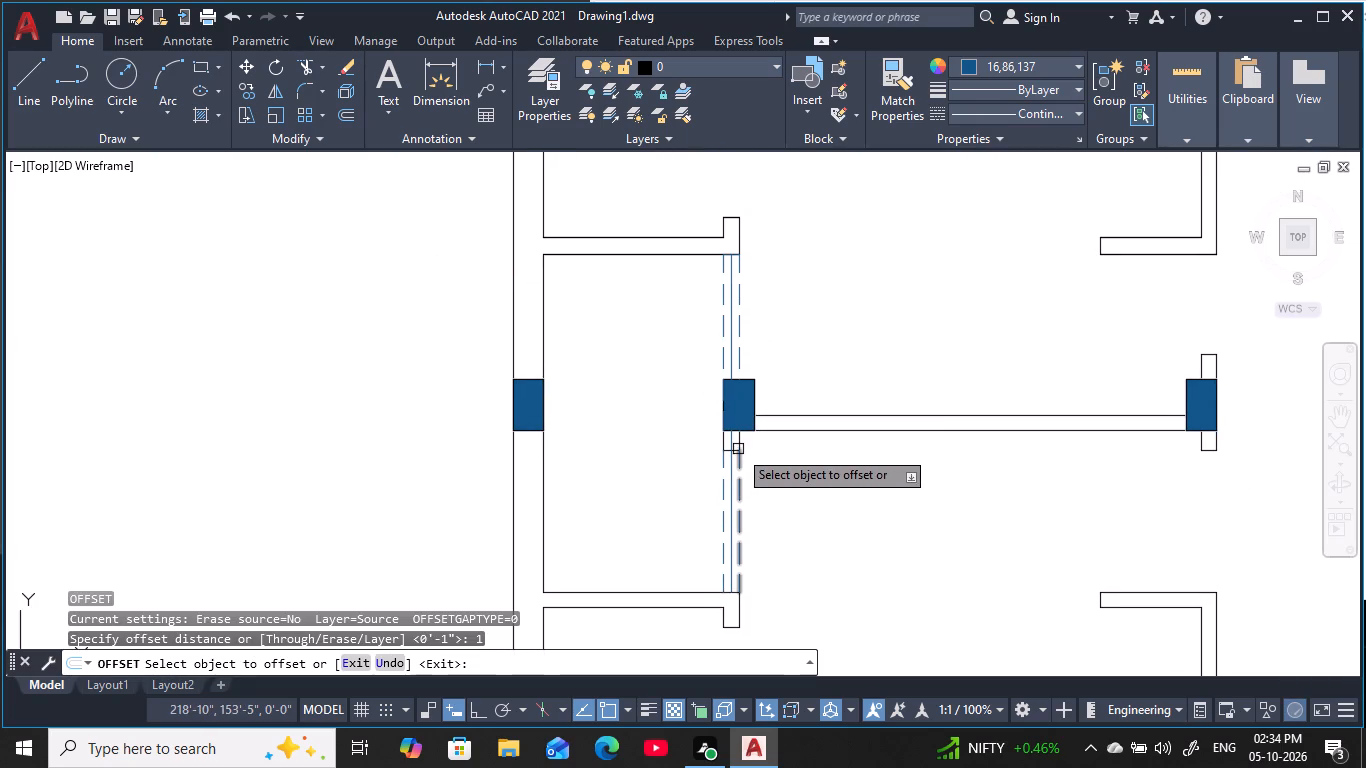
{"action": "scroll", "coordinate": [744, 450], "scroll_direction": "up", "scroll_amount": 2}
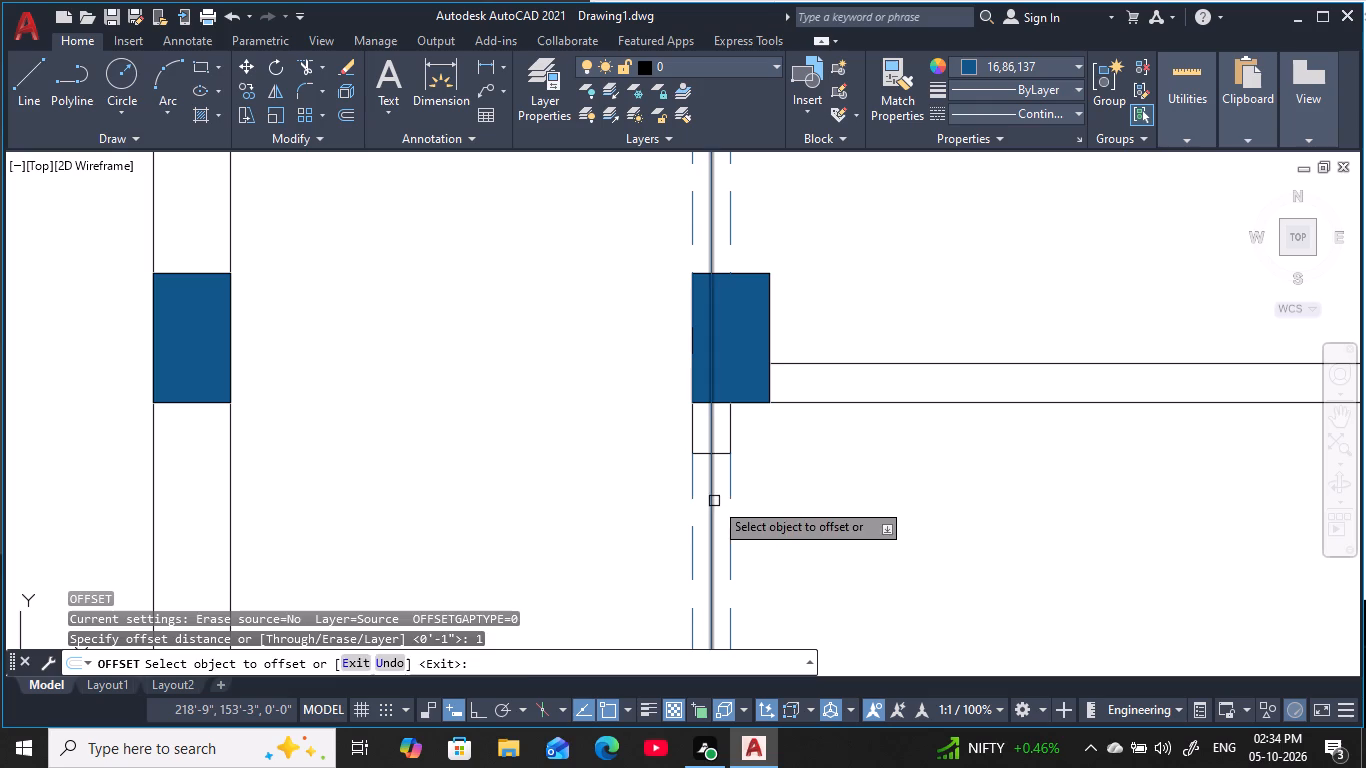
{"action": "left_click", "coordinate": [714, 501]}
{"action": "left_click", "coordinate": [770, 499]}
{"action": "left_click", "coordinate": [711, 511]}
{"action": "left_click", "coordinate": [622, 535]}
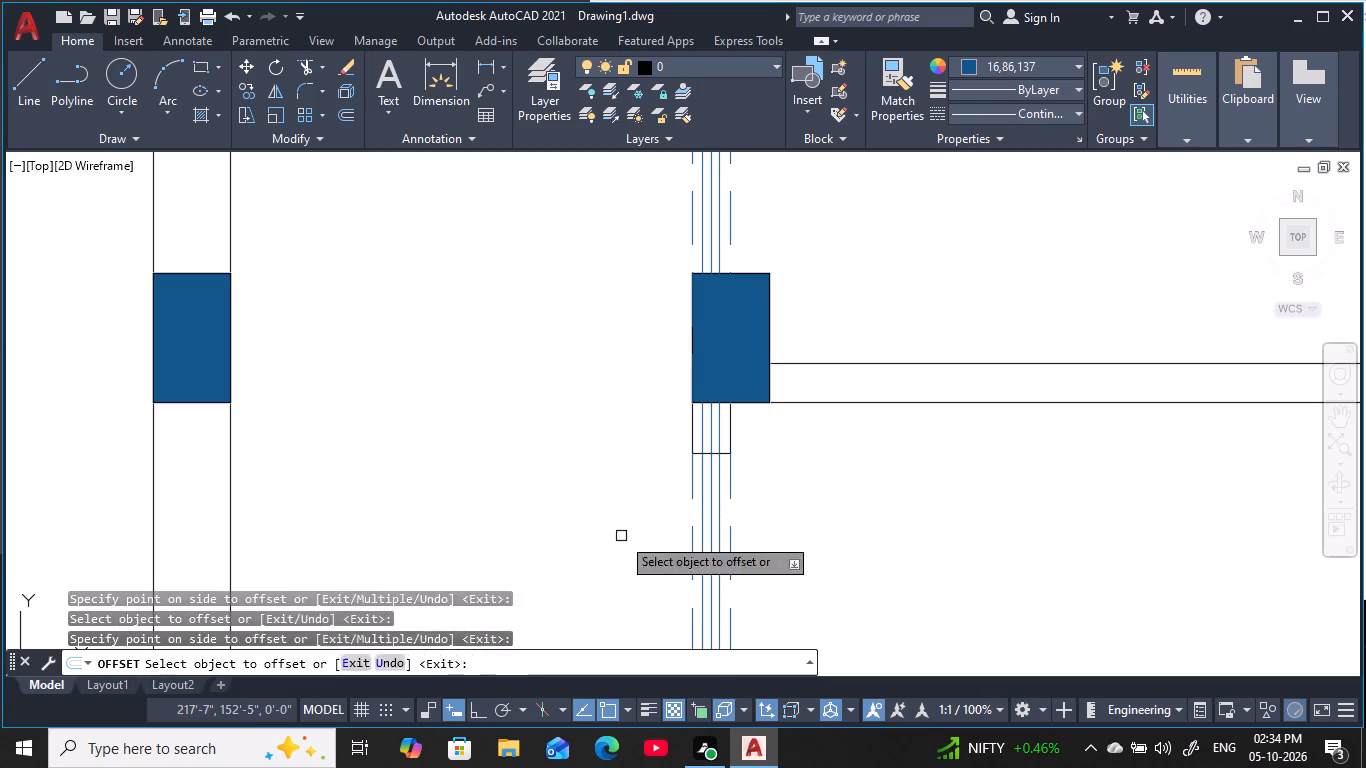
{"action": "key", "text": "Escape"}
{"action": "key", "text": "Escape"}
{"action": "key", "text": "Escape"}
{"action": "key", "text": "Escape"}
{"action": "key", "text": "Escape"}
{"action": "key", "text": "Escape"}
Change the right-hand hidden lines above and below the column at the left-side opening to the Continuous linetype.
{"action": "left_click", "coordinate": [733, 480]}
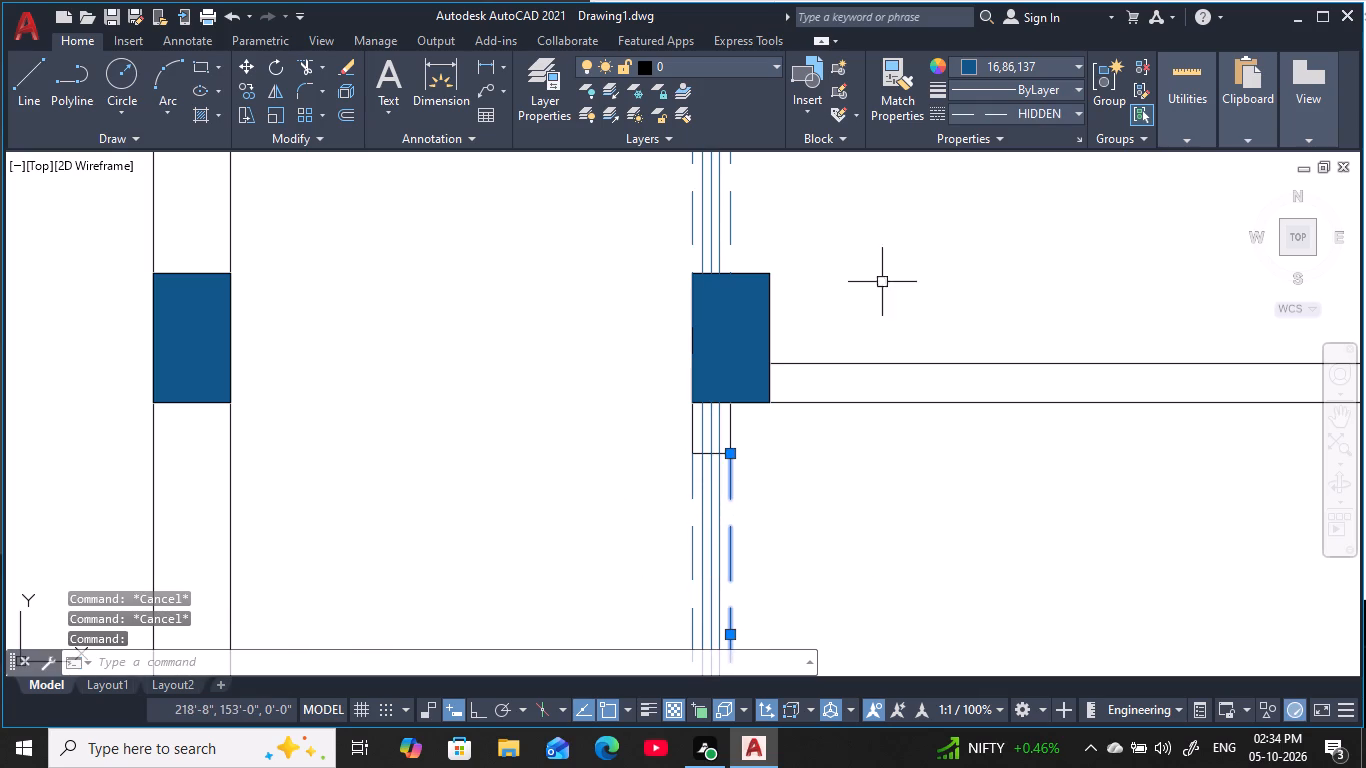
{"action": "key", "text": "Escape"}
{"action": "key", "text": "Escape"}
{"action": "key", "text": "Escape"}
{"action": "left_click", "coordinate": [728, 229]}
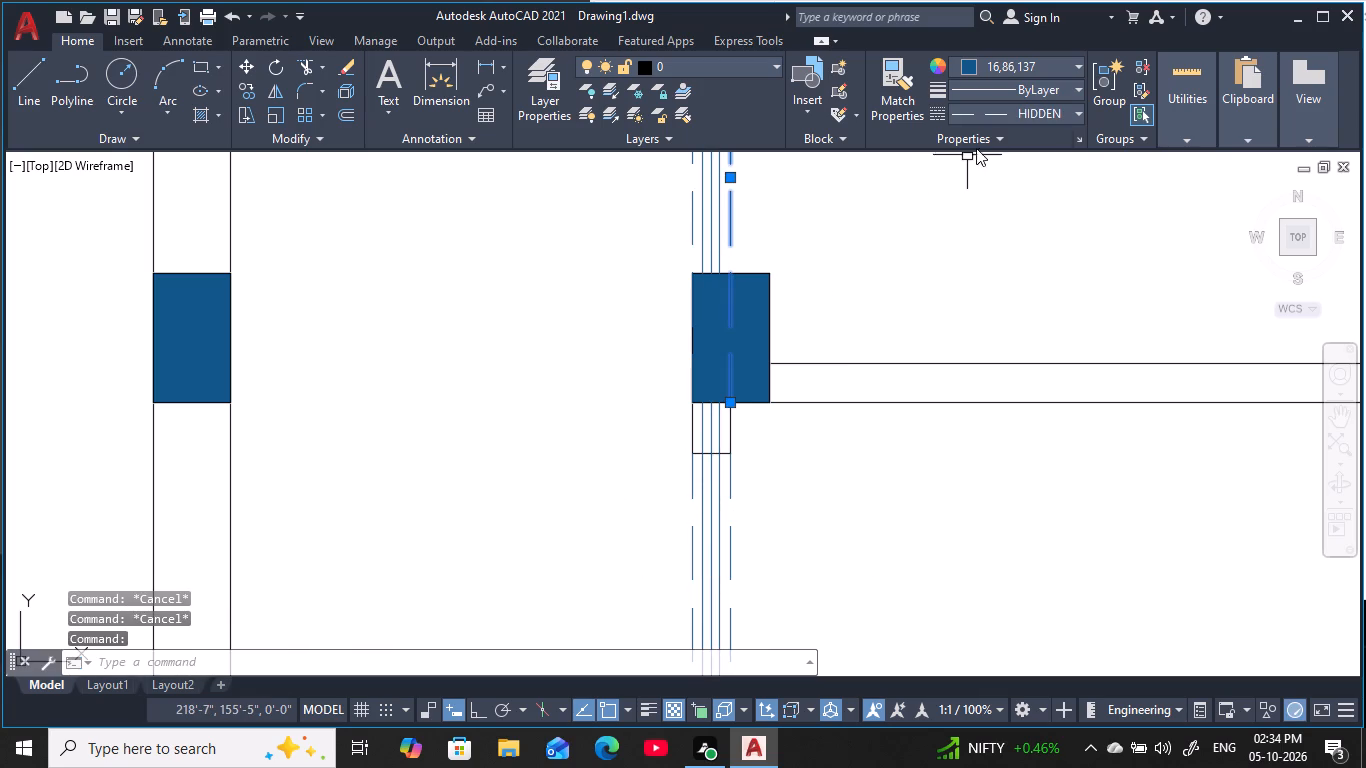
{"action": "left_click", "coordinate": [1027, 110]}
{"action": "left_click", "coordinate": [1014, 192]}
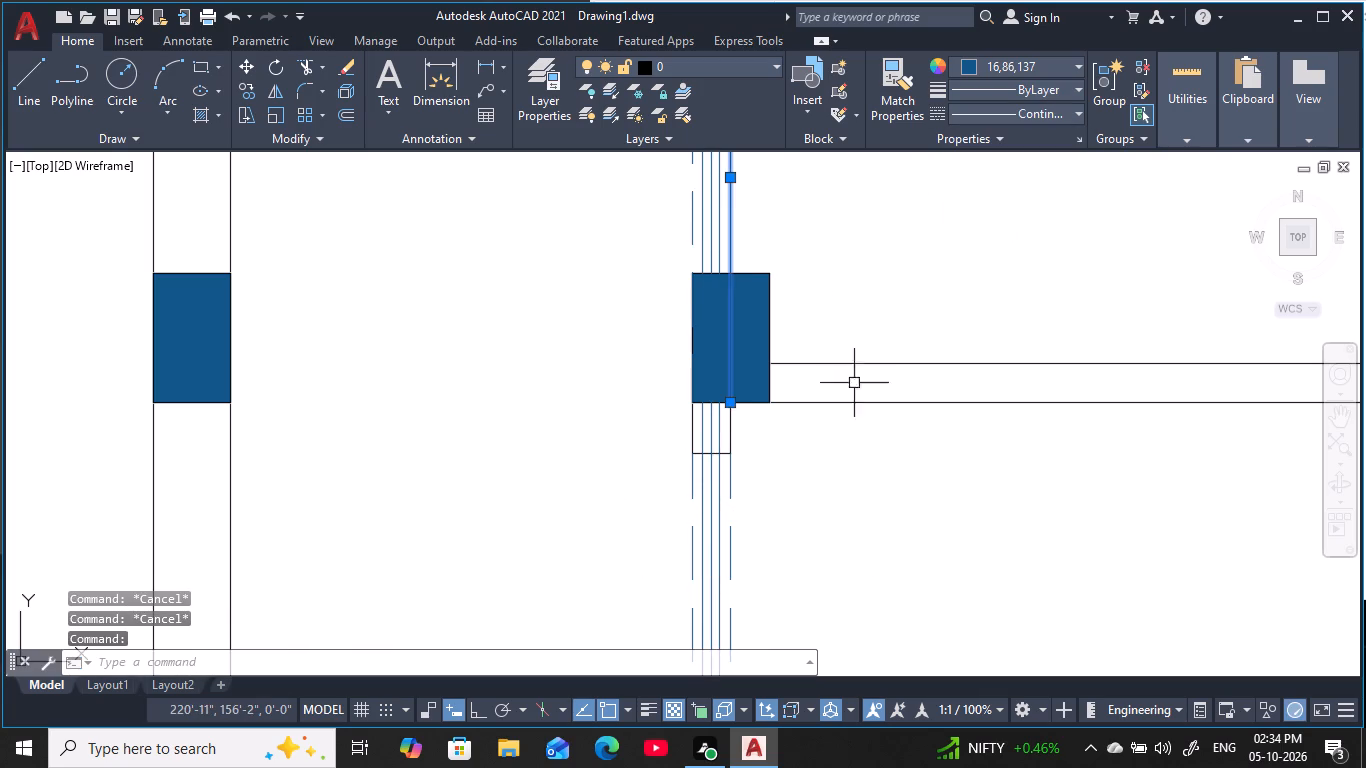
{"action": "left_click", "coordinate": [728, 491]}
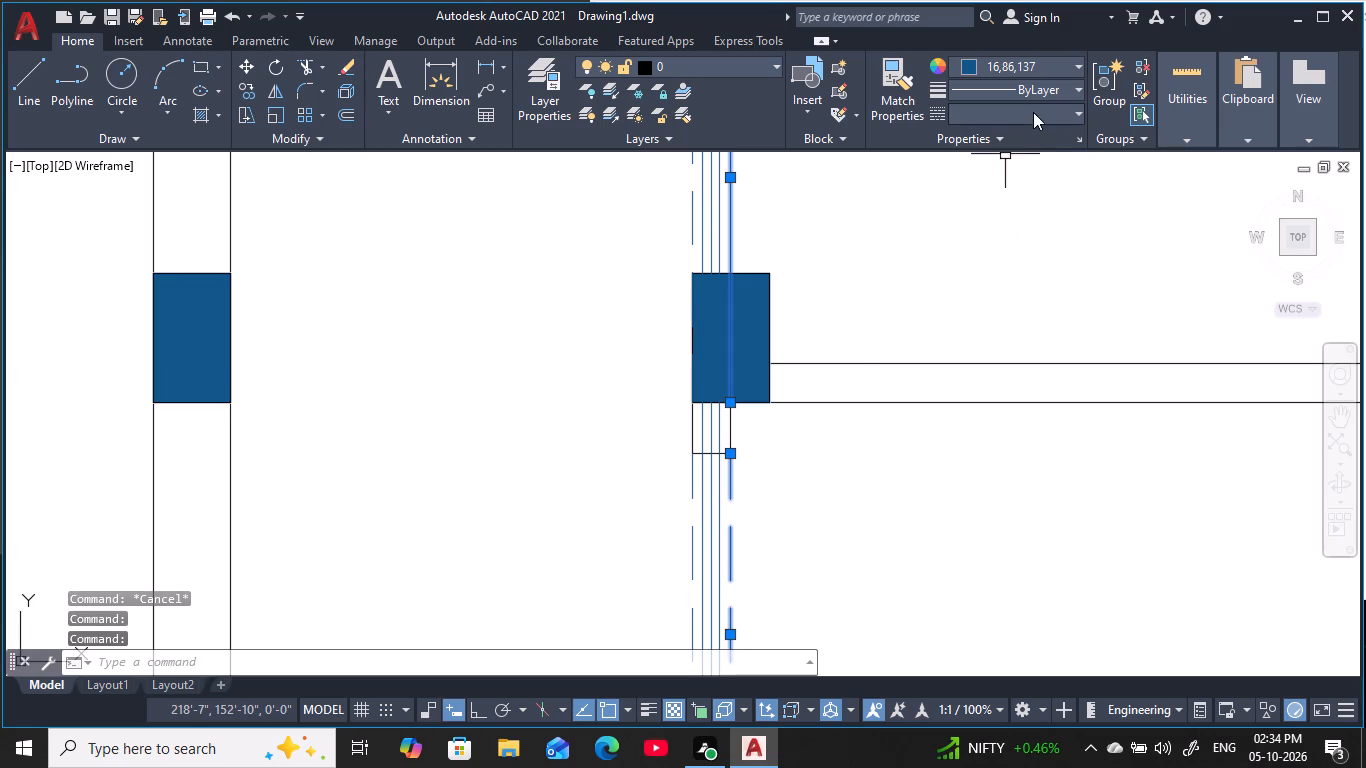
{"action": "left_click", "coordinate": [1033, 112]}
{"action": "left_click", "coordinate": [1008, 182]}
Change the left-hand hidden lines above and below the same column to the Continuous linetype.
{"action": "middle_click_drag", "start_coordinate": [854, 305], "coordinate": [898, 325]}
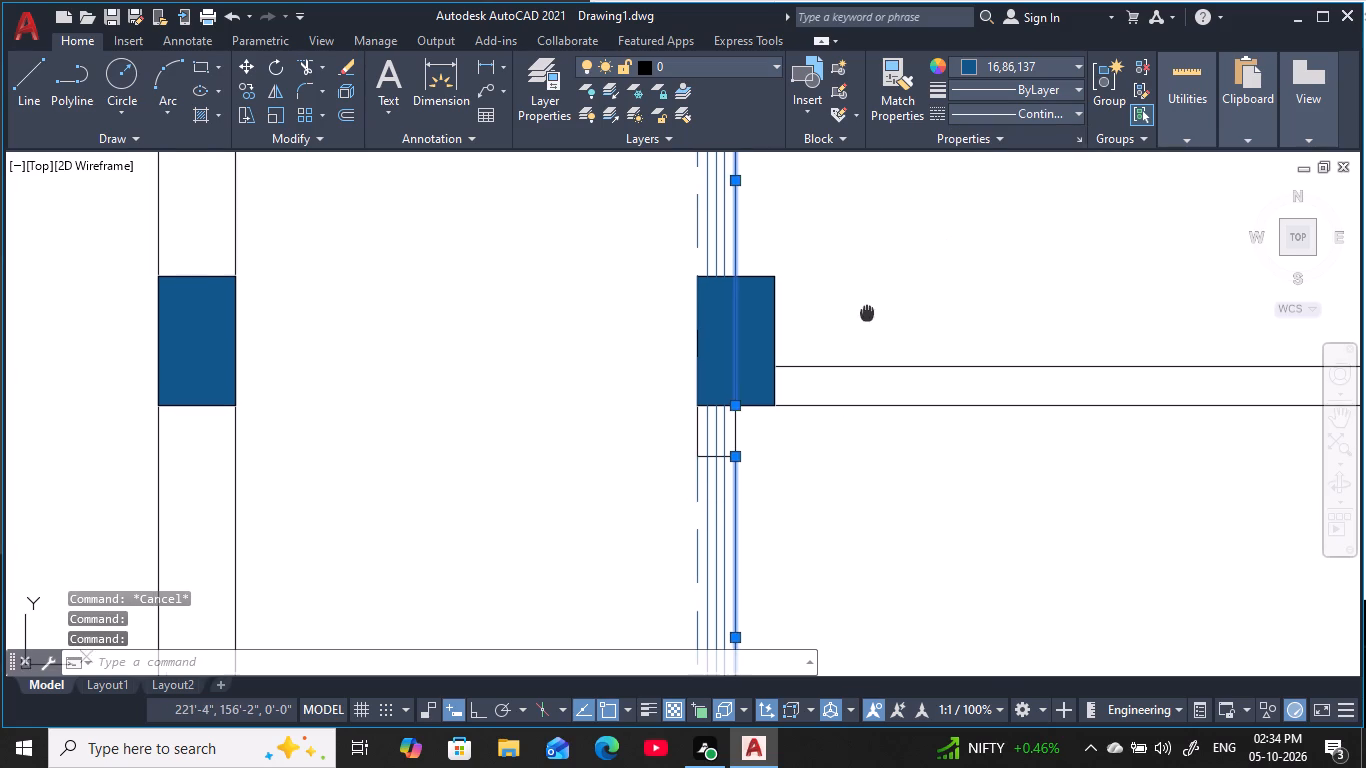
{"action": "middle_click_drag", "start_coordinate": [898, 325], "coordinate": [1142, 384]}
{"action": "left_click", "coordinate": [981, 224]}
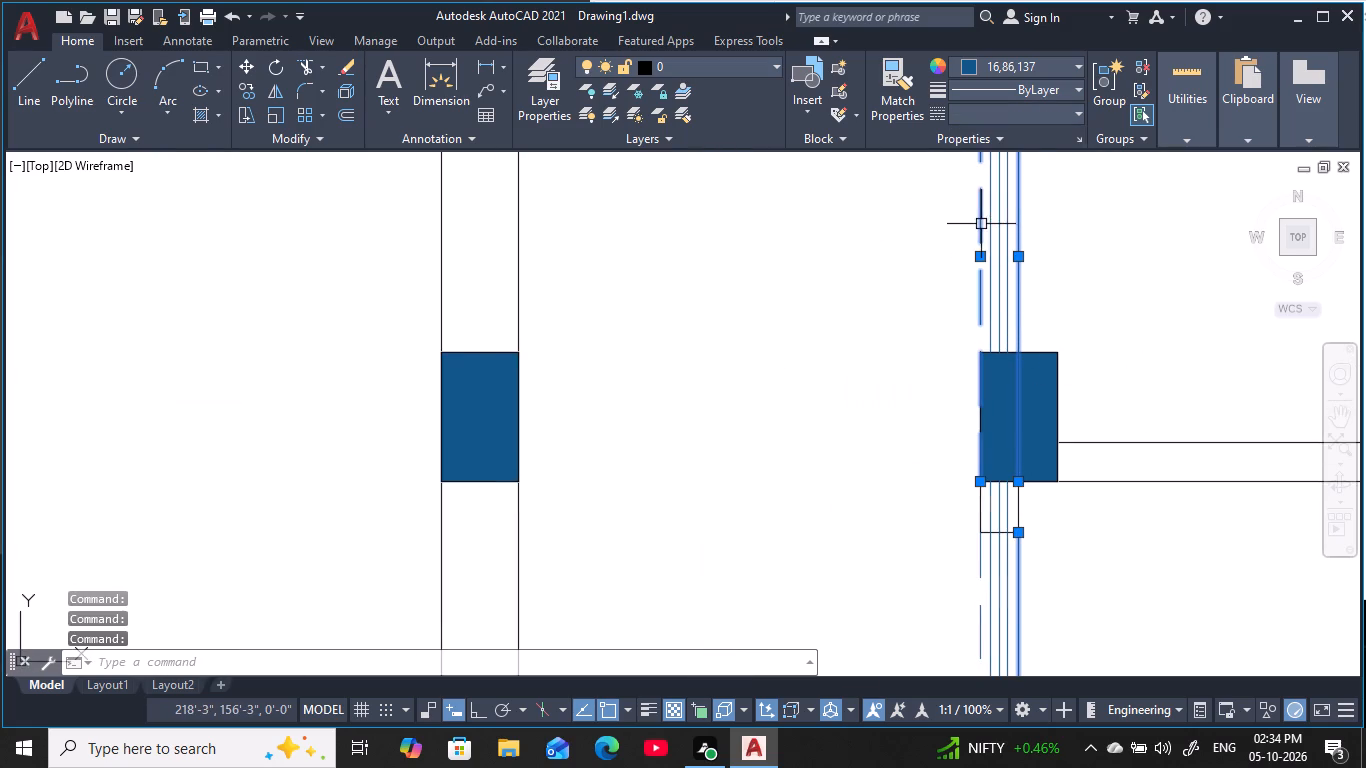
{"action": "left_click", "coordinate": [1021, 116]}
{"action": "left_click", "coordinate": [1036, 187]}
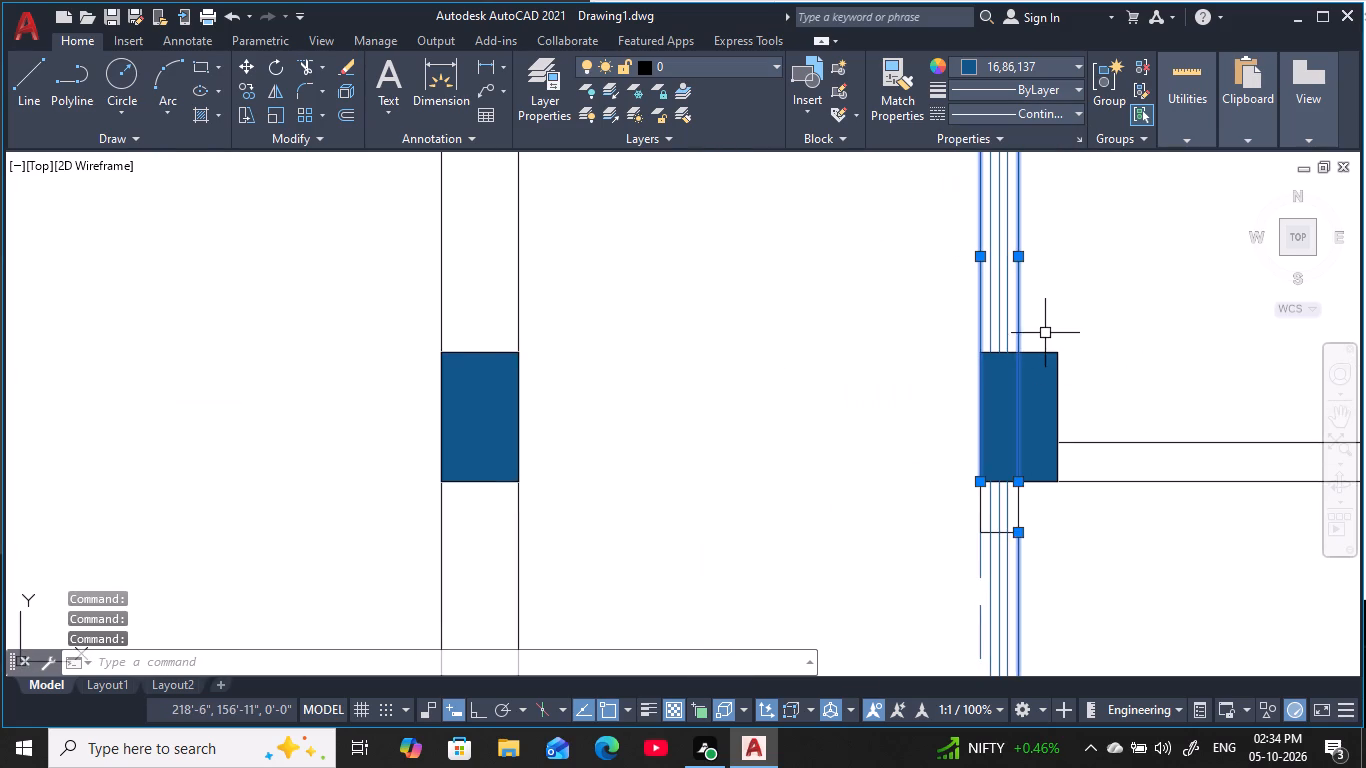
{"action": "scroll", "coordinate": [1047, 338], "scroll_direction": "down", "scroll_amount": 2}
{"action": "middle_click_drag", "start_coordinate": [1088, 340], "coordinate": [931, 300]}
{"action": "scroll", "coordinate": [892, 382], "scroll_direction": "up", "scroll_amount": 3}
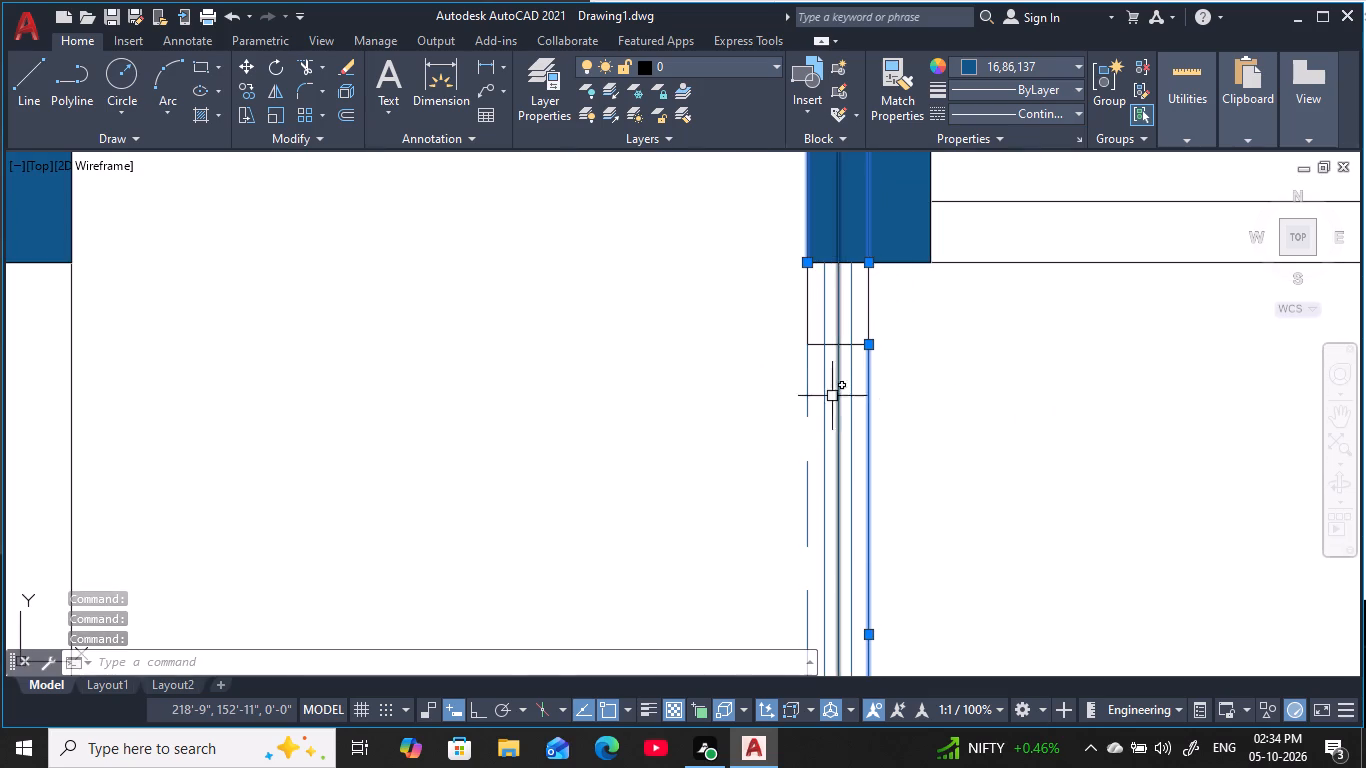
{"action": "left_click", "coordinate": [807, 403]}
{"action": "left_click", "coordinate": [1015, 104]}
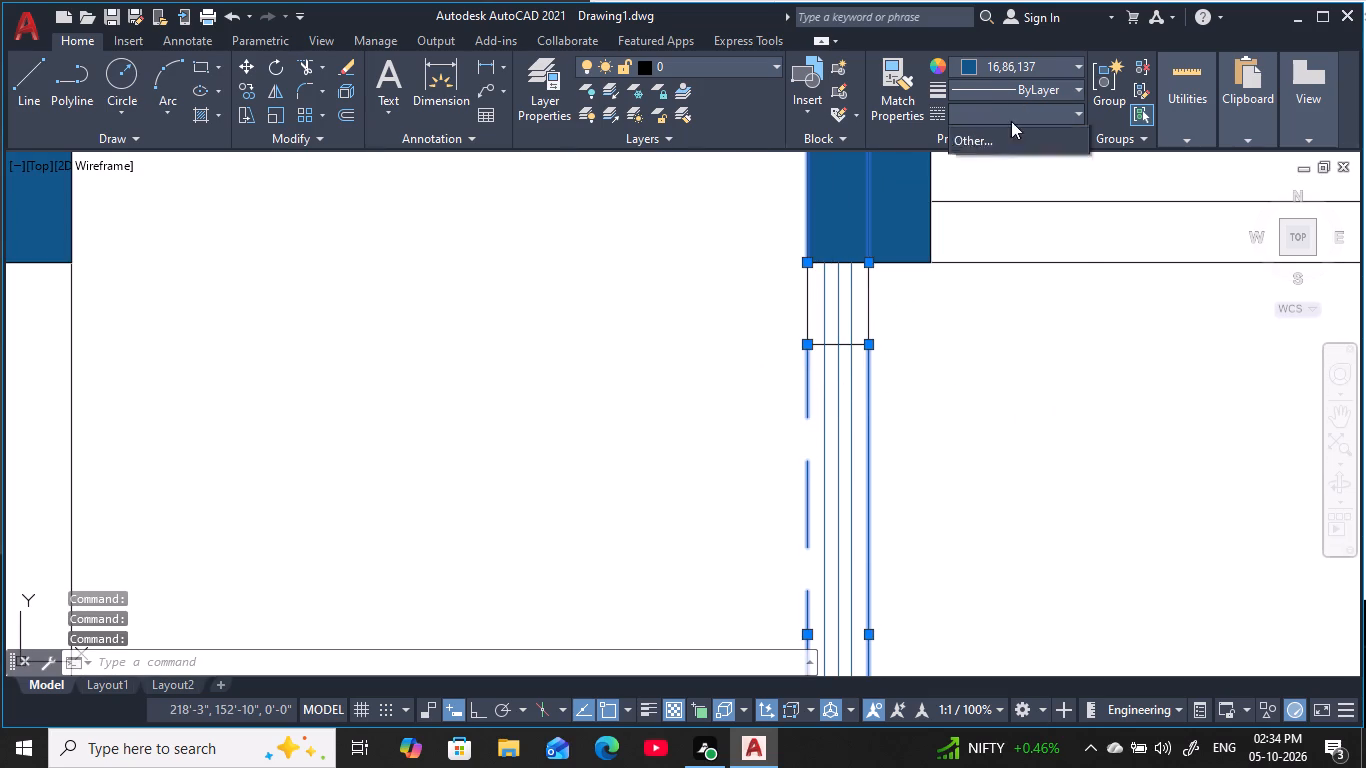
{"action": "left_click", "coordinate": [1015, 194]}
{"action": "key", "text": "Escape"}
{"action": "scroll", "coordinate": [937, 348], "scroll_direction": "down", "scroll_amount": 1}
{"action": "key", "text": "Escape"}
{"action": "key", "text": "Escape"}
Trim the three inner window lines out of the short wall stub just below the left opening's column.
{"action": "middle_click_drag", "start_coordinate": [927, 353], "coordinate": [936, 383]}
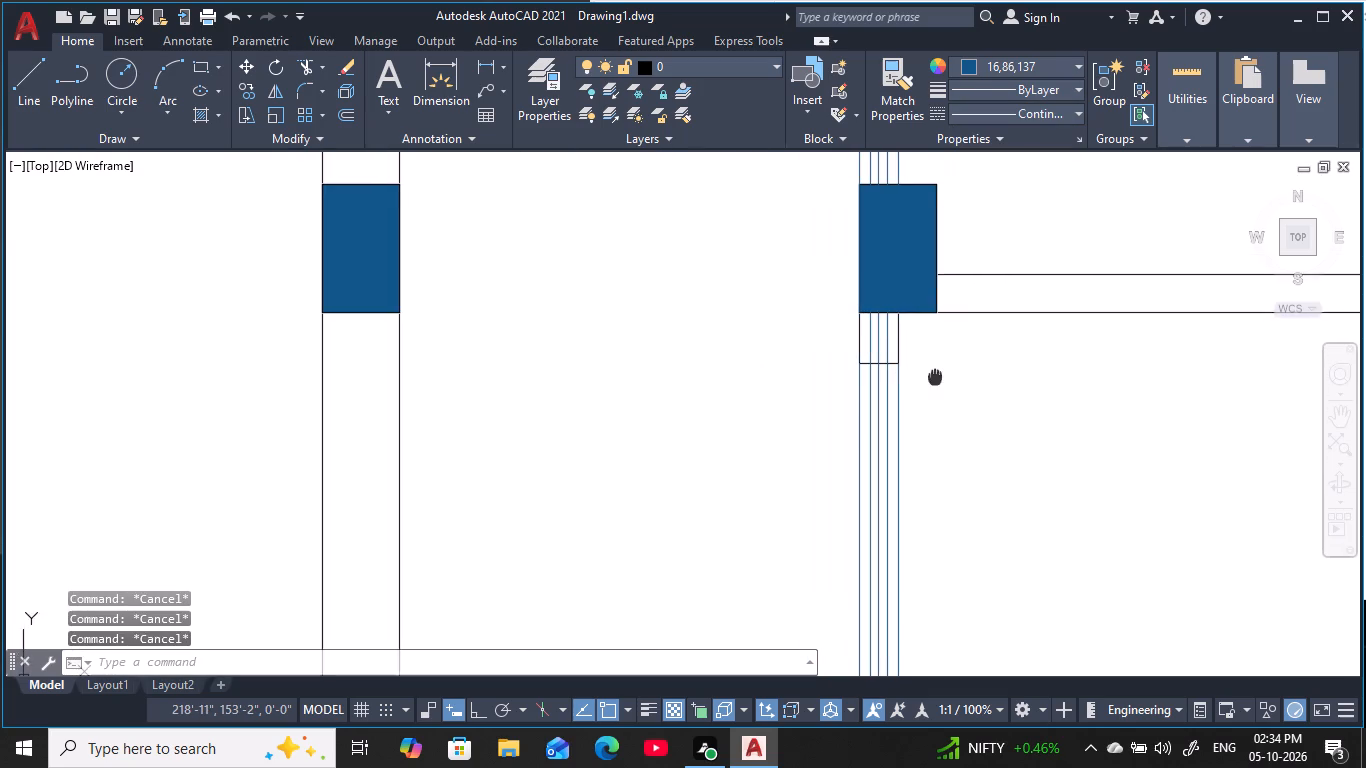
{"action": "middle_click_drag", "start_coordinate": [936, 383], "coordinate": [937, 386]}
{"action": "scroll", "coordinate": [938, 386], "scroll_direction": "down", "scroll_amount": 2}
{"action": "key", "text": "Escape"}
{"action": "scroll", "coordinate": [920, 386], "scroll_direction": "up", "scroll_amount": 3}
{"action": "key", "text": "Escape"}
{"action": "key", "text": "Escape"}
{"action": "key", "text": "Escape"}
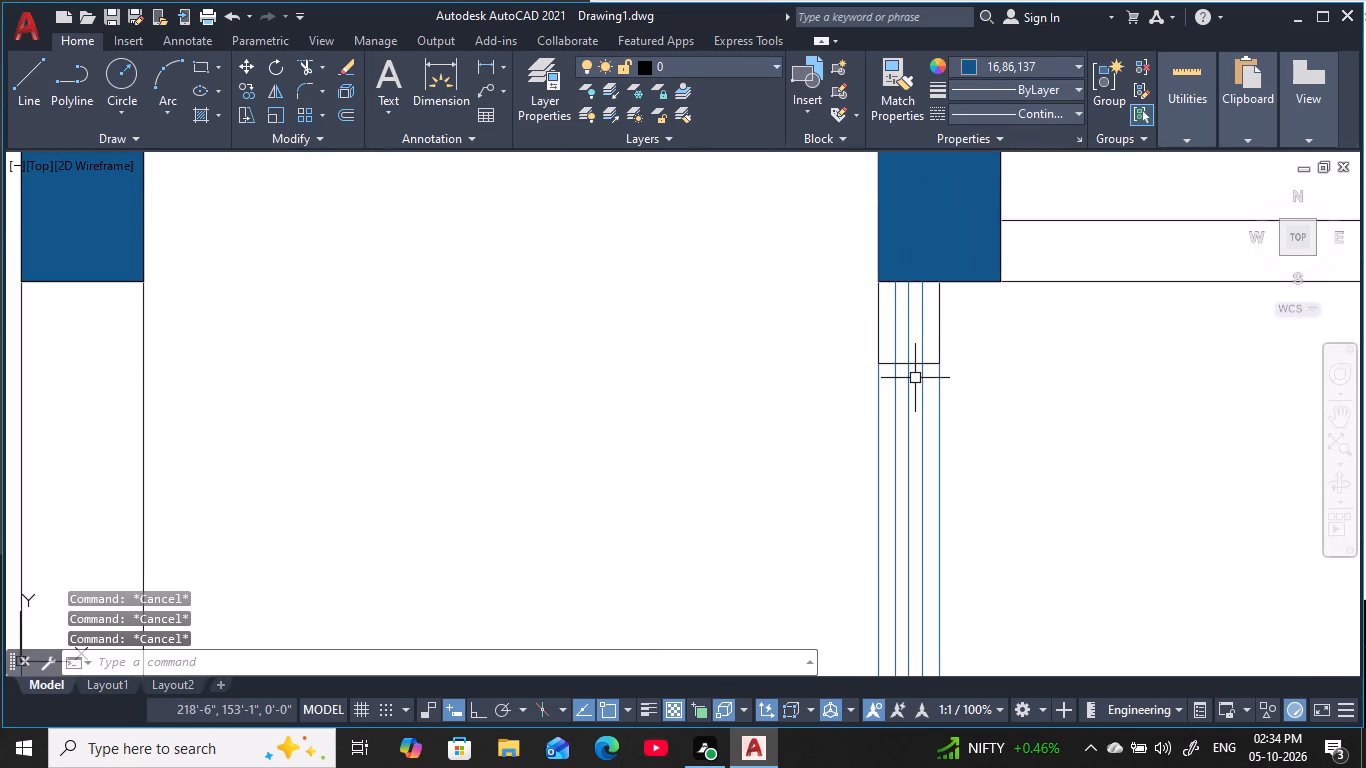
{"action": "scroll", "coordinate": [914, 377], "scroll_direction": "down", "scroll_amount": 3}
{"action": "middle_click_drag", "start_coordinate": [1008, 391], "coordinate": [969, 385]}
{"action": "scroll", "coordinate": [901, 367], "scroll_direction": "up", "scroll_amount": 5}
{"action": "key", "text": "Escape"}
{"action": "key", "text": "Escape"}
{"action": "middle_click_drag", "start_coordinate": [899, 366], "coordinate": [905, 388]}
{"action": "key", "text": "Escape"}
{"action": "scroll", "coordinate": [906, 388], "scroll_direction": "down", "scroll_amount": 2}
{"action": "key", "text": "Escape"}
{"action": "middle_click_drag", "start_coordinate": [907, 388], "coordinate": [930, 403]}
{"action": "key", "text": "Escape"}
{"action": "scroll", "coordinate": [927, 405], "scroll_direction": "up", "scroll_amount": 1}
{"action": "key", "text": "Escape"}
{"action": "key", "text": "Escape"}
{"action": "scroll", "coordinate": [932, 393], "scroll_direction": "up", "scroll_amount": 2}
{"action": "key", "text": "Escape"}
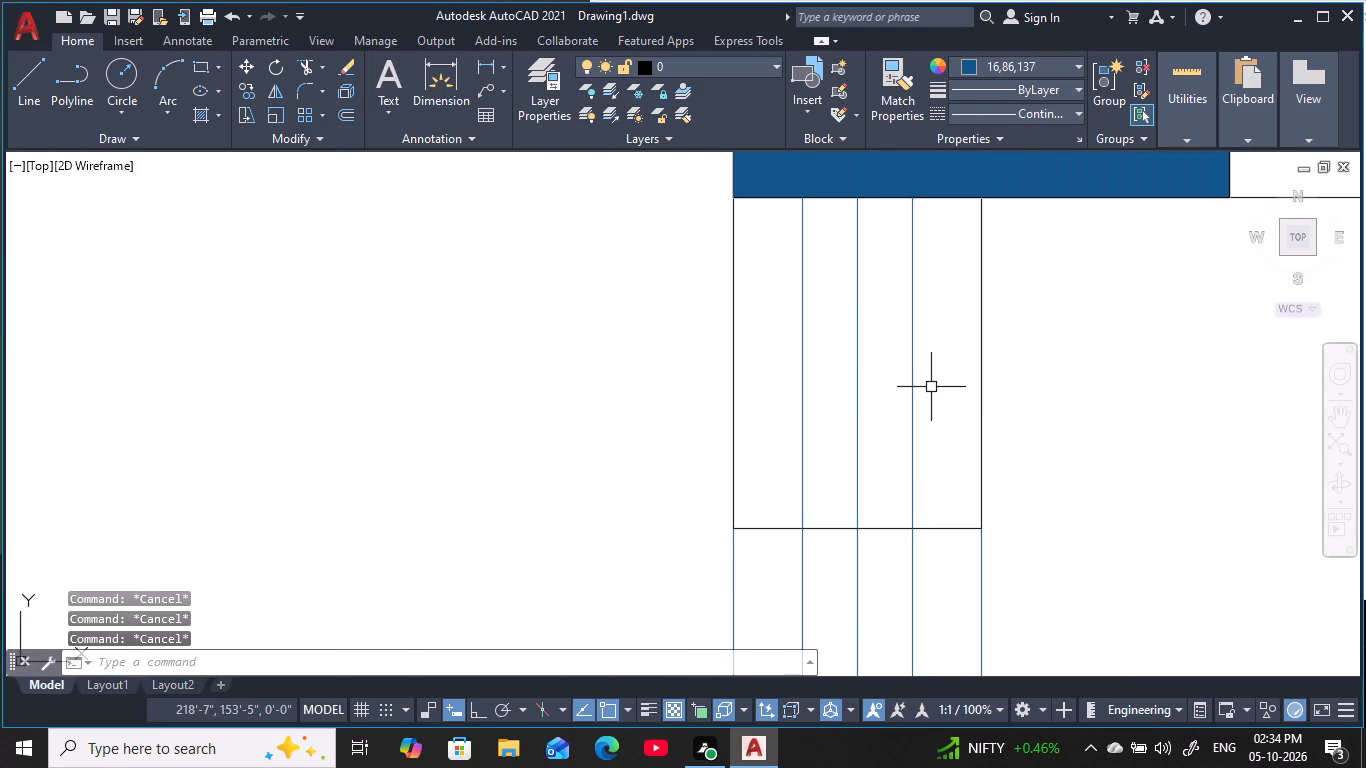
{"action": "type", "text": "tr"}
{"action": "key", "text": "space"}
{"action": "left_click", "coordinate": [938, 346]}
{"action": "left_click", "coordinate": [786, 356]}
Review the window openings on both sides across the whole floor plan.
{"action": "scroll", "coordinate": [840, 364], "scroll_direction": "down", "scroll_amount": 3}
{"action": "middle_click_drag", "start_coordinate": [840, 364], "coordinate": [858, 436]}
{"action": "scroll", "coordinate": [869, 422], "scroll_direction": "down", "scroll_amount": 4}
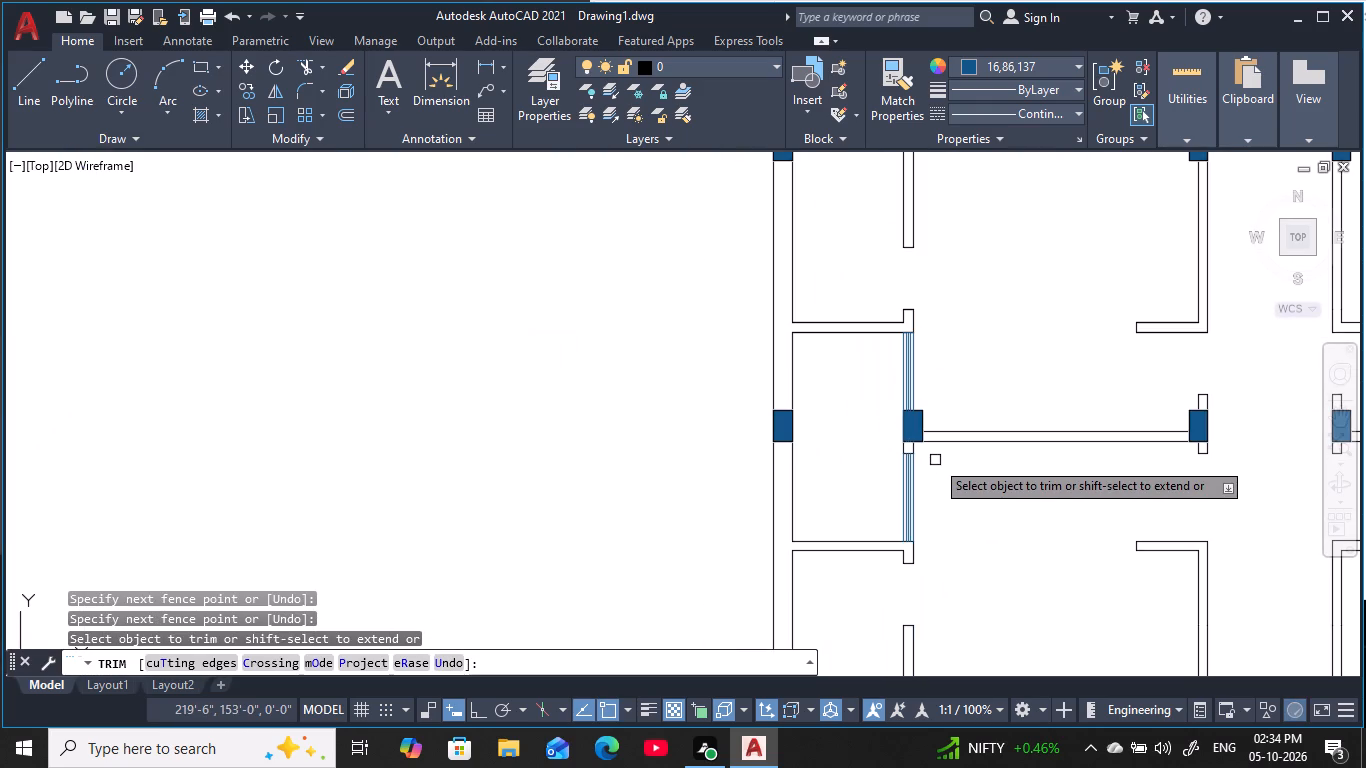
{"action": "middle_click_drag", "start_coordinate": [942, 499], "coordinate": [907, 434]}
{"action": "middle_click_drag", "start_coordinate": [1028, 448], "coordinate": [606, 436]}
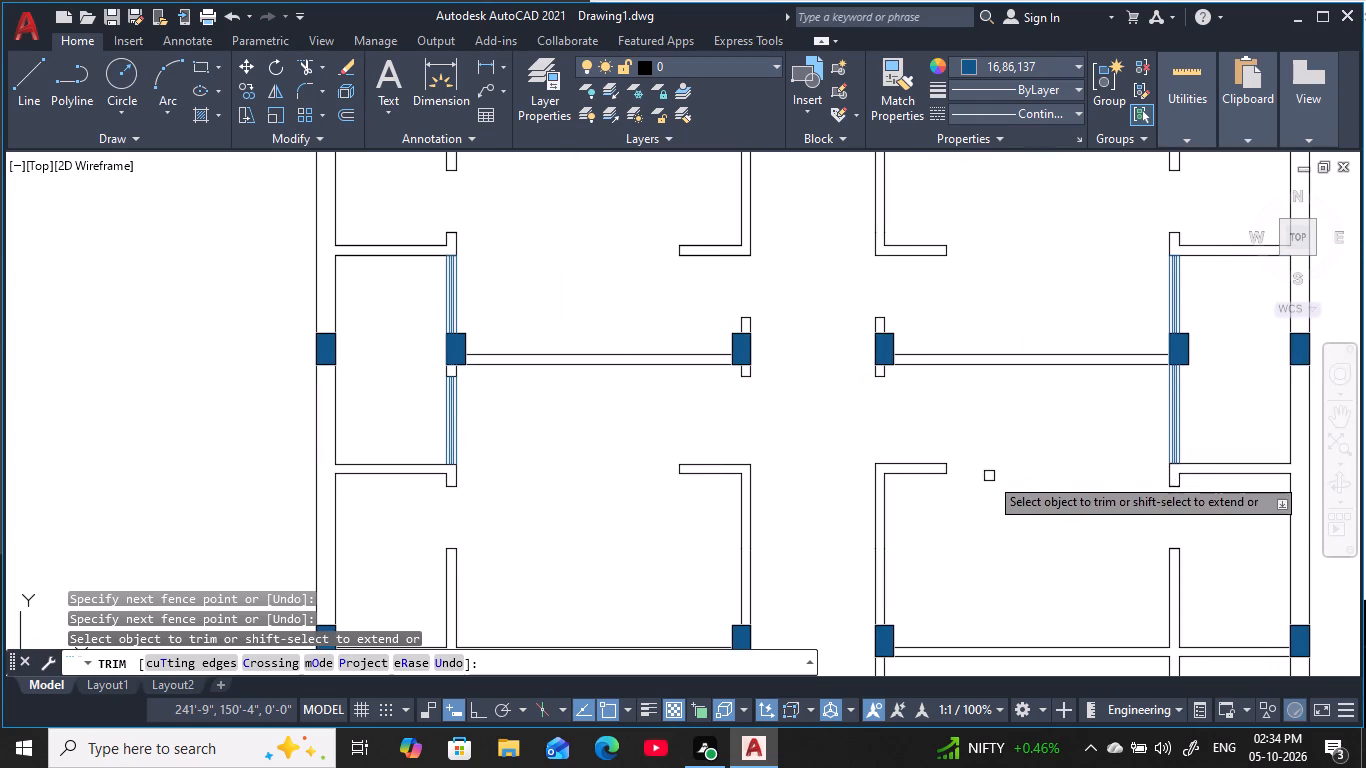
{"action": "middle_click_drag", "start_coordinate": [1003, 503], "coordinate": [1001, 422]}
{"action": "scroll", "coordinate": [995, 426], "scroll_direction": "down", "scroll_amount": 1}
{"action": "middle_click_drag", "start_coordinate": [664, 365], "coordinate": [714, 482]}
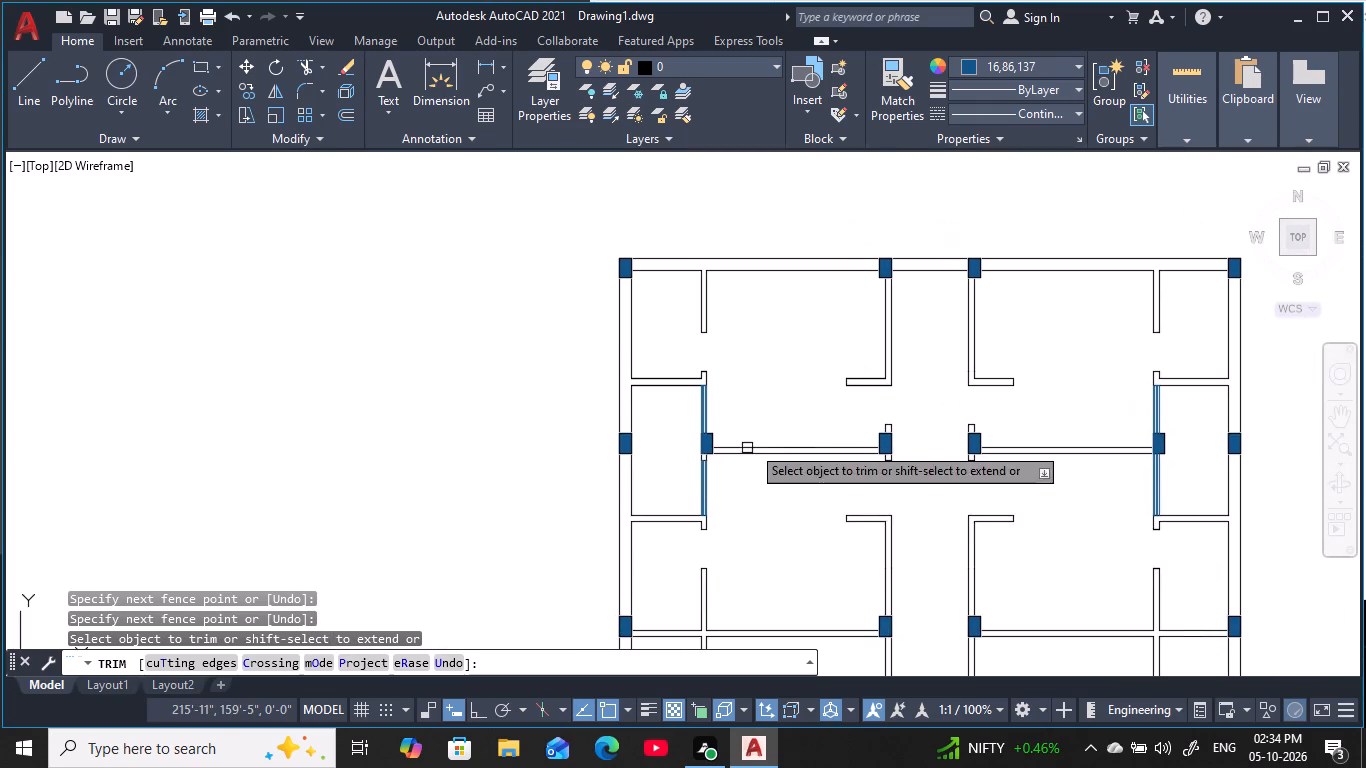
{"action": "middle_click_drag", "start_coordinate": [766, 504], "coordinate": [724, 353]}
{"action": "middle_click_drag", "start_coordinate": [723, 411], "coordinate": [699, 330]}
{"action": "scroll", "coordinate": [697, 327], "scroll_direction": "down", "scroll_amount": 1}
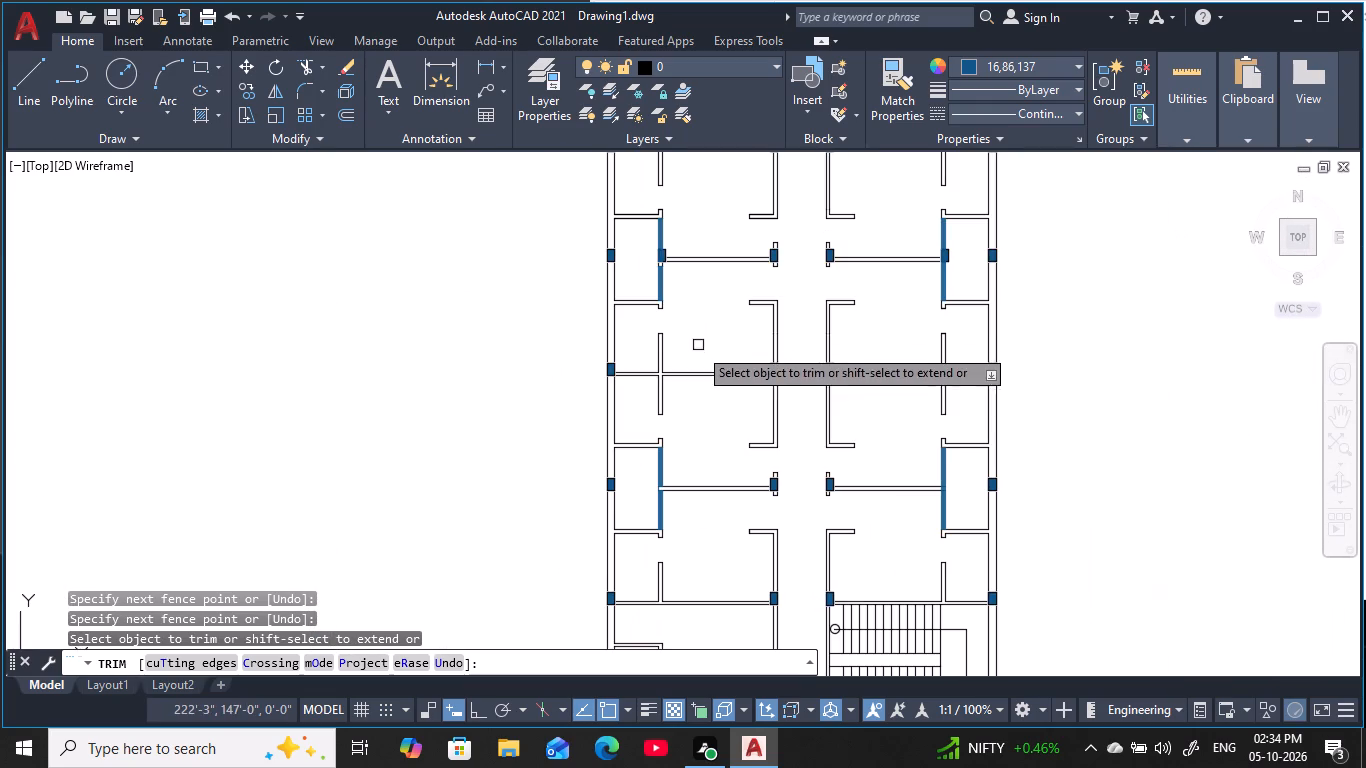
{"action": "middle_click_drag", "start_coordinate": [681, 416], "coordinate": [660, 462]}
{"action": "key", "text": "Escape"}
{"action": "key", "text": "Escape"}
{"action": "key", "text": "Escape"}
{"action": "key", "text": "Escape"}
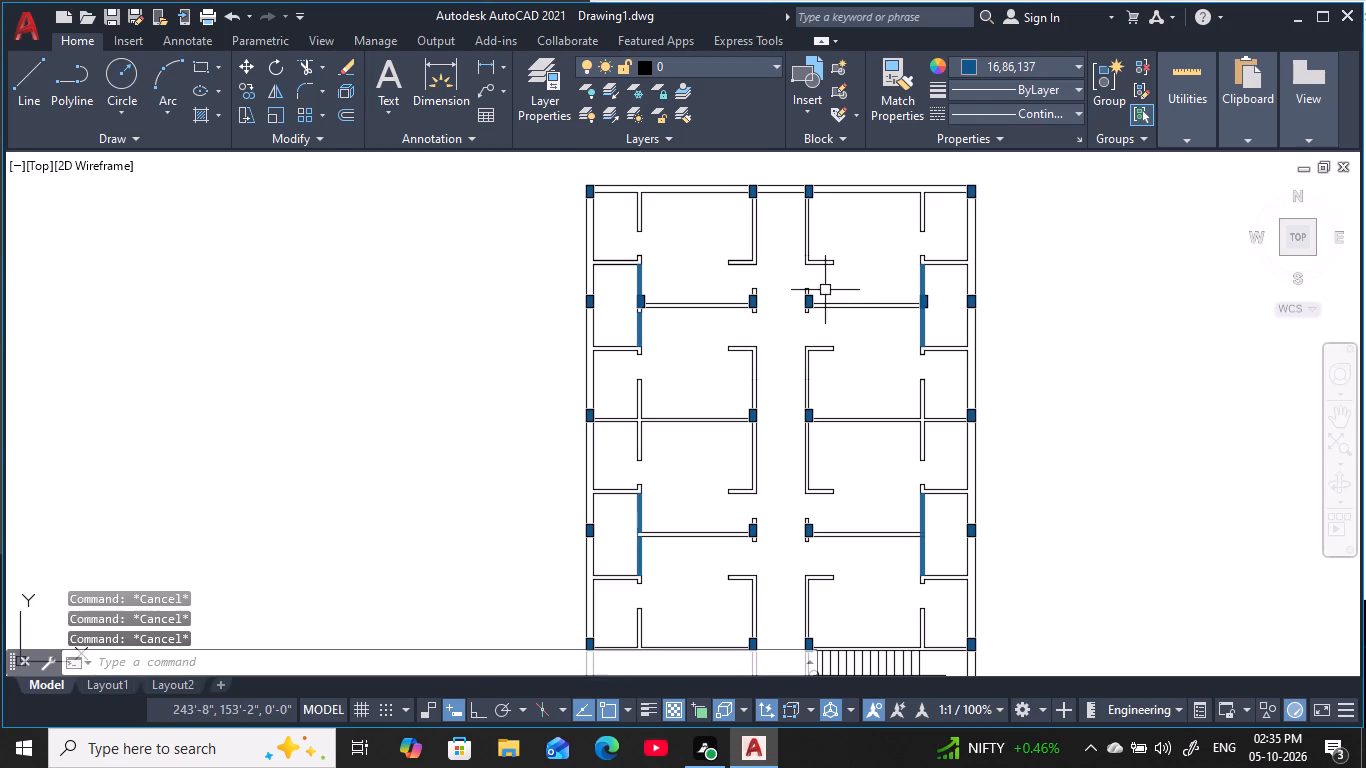
{"action": "key", "text": "Escape"}
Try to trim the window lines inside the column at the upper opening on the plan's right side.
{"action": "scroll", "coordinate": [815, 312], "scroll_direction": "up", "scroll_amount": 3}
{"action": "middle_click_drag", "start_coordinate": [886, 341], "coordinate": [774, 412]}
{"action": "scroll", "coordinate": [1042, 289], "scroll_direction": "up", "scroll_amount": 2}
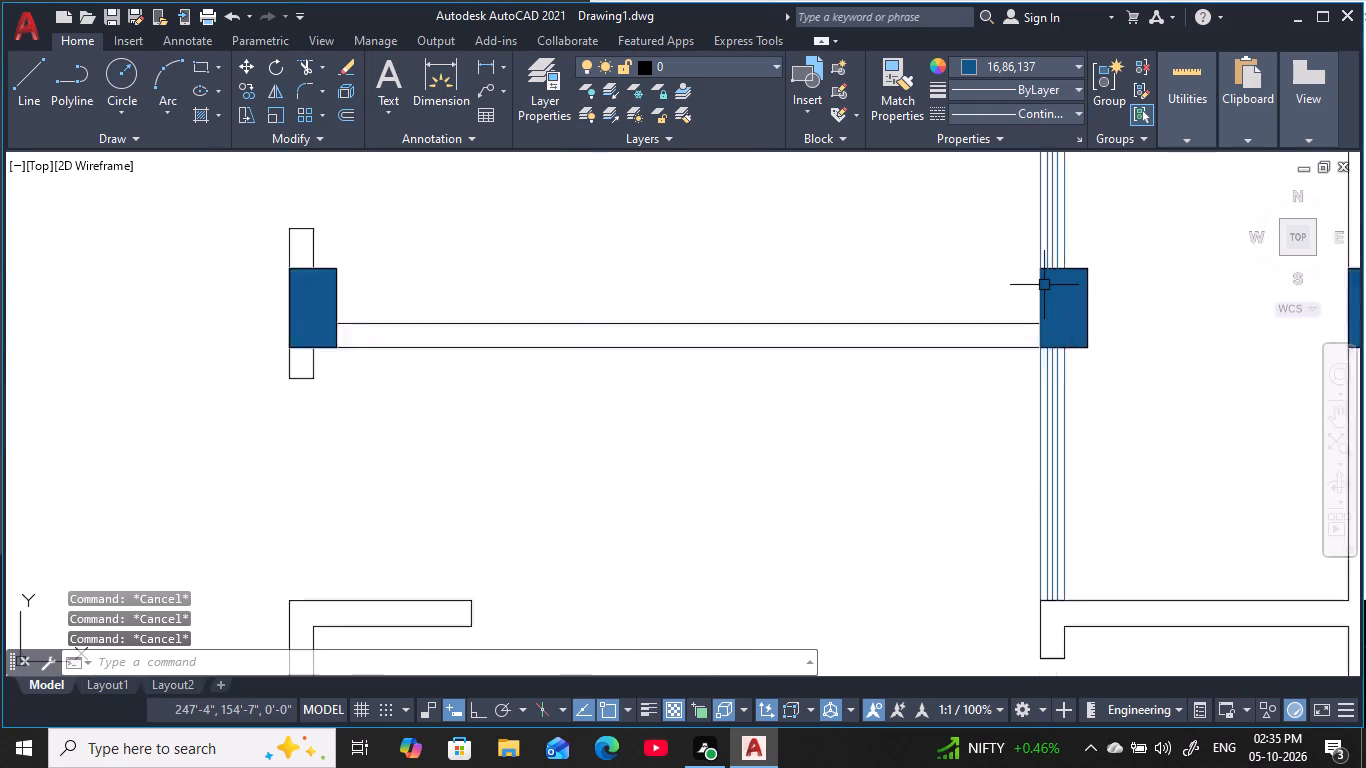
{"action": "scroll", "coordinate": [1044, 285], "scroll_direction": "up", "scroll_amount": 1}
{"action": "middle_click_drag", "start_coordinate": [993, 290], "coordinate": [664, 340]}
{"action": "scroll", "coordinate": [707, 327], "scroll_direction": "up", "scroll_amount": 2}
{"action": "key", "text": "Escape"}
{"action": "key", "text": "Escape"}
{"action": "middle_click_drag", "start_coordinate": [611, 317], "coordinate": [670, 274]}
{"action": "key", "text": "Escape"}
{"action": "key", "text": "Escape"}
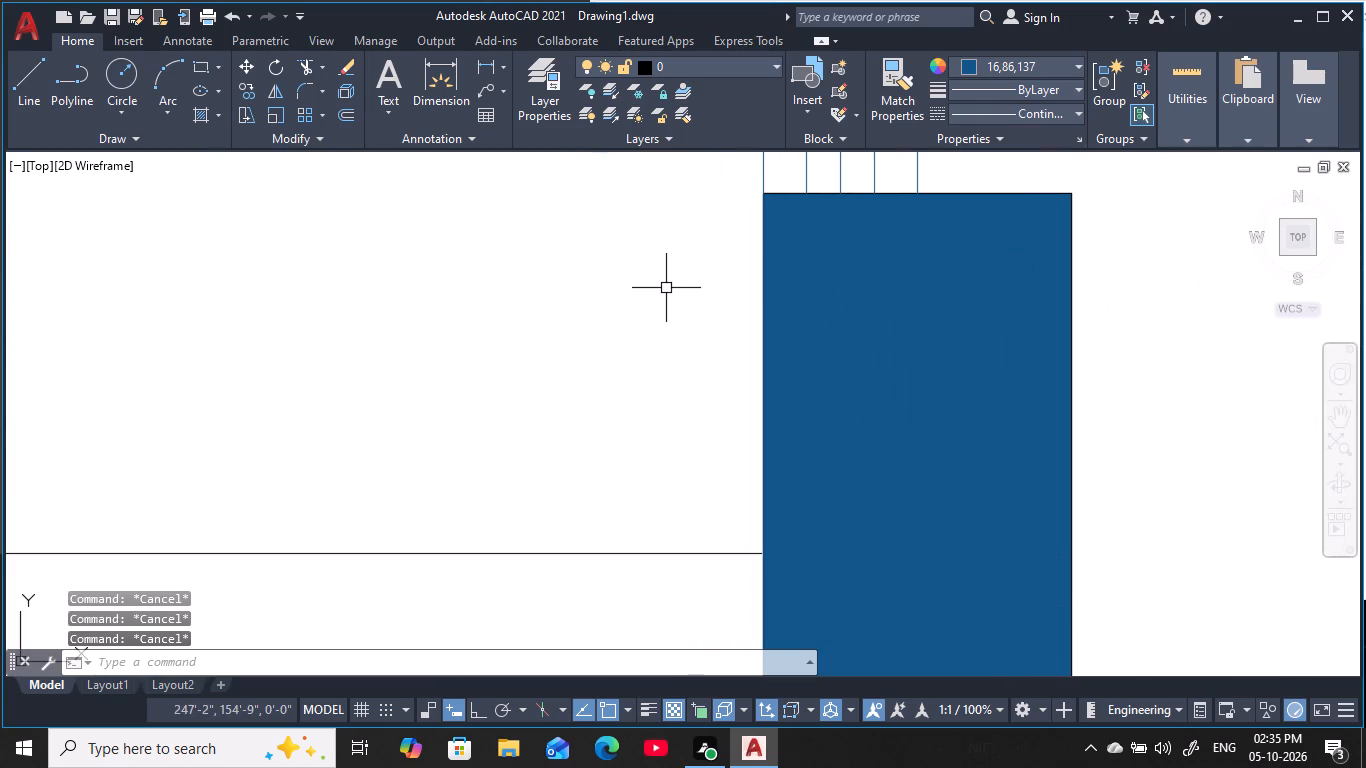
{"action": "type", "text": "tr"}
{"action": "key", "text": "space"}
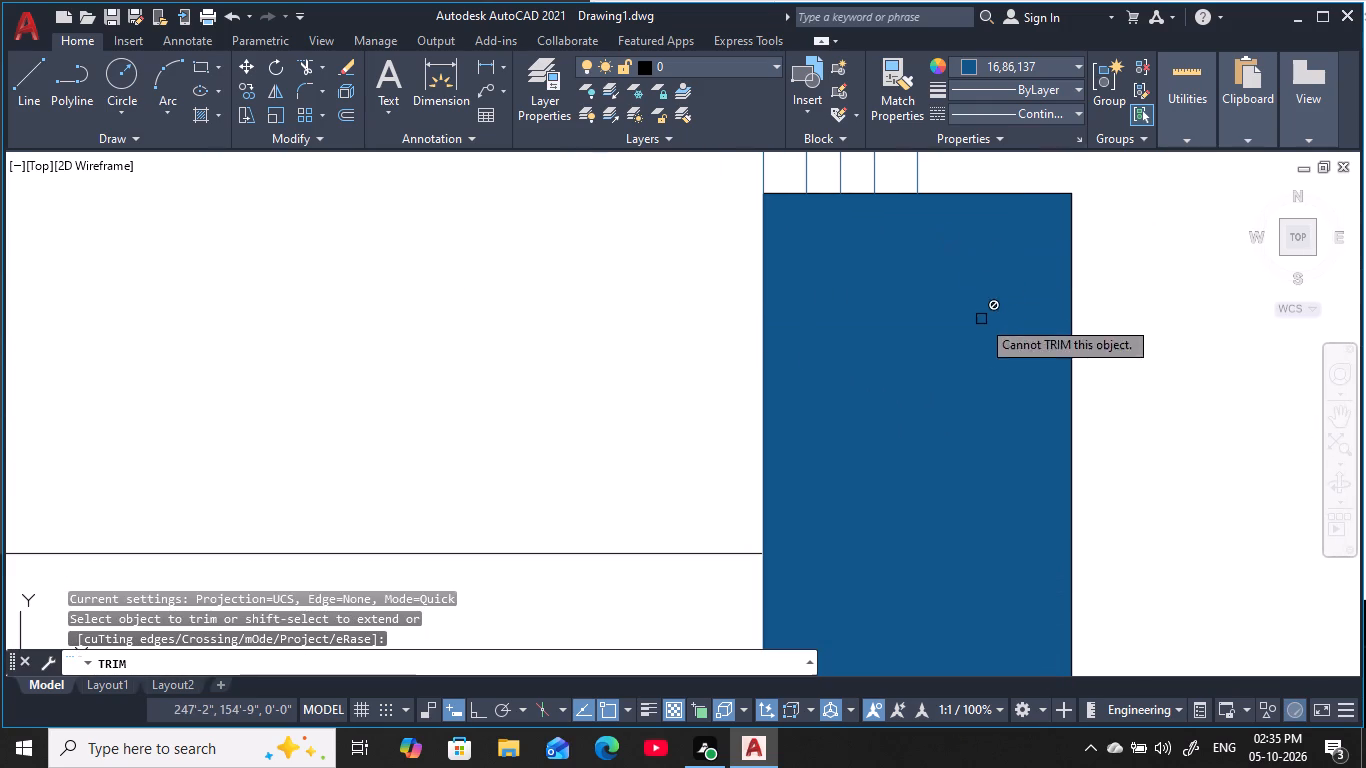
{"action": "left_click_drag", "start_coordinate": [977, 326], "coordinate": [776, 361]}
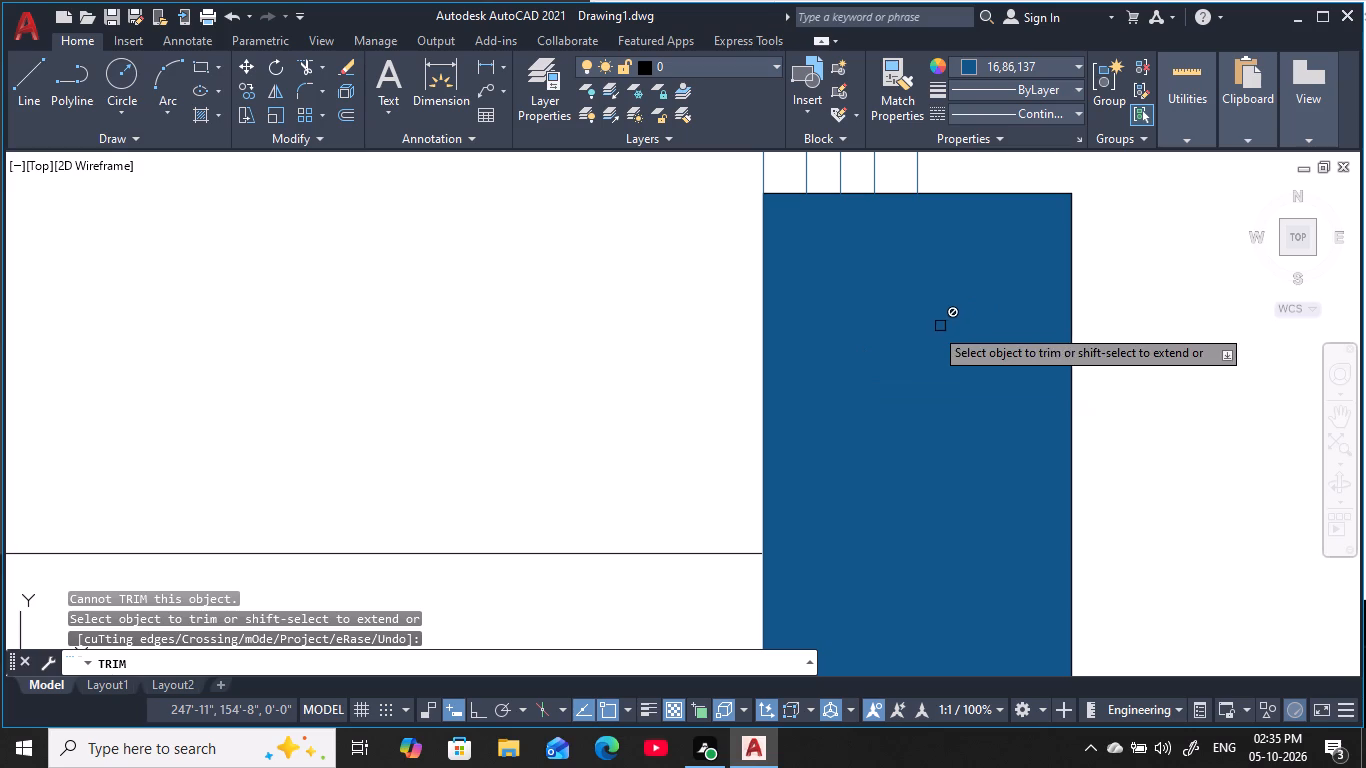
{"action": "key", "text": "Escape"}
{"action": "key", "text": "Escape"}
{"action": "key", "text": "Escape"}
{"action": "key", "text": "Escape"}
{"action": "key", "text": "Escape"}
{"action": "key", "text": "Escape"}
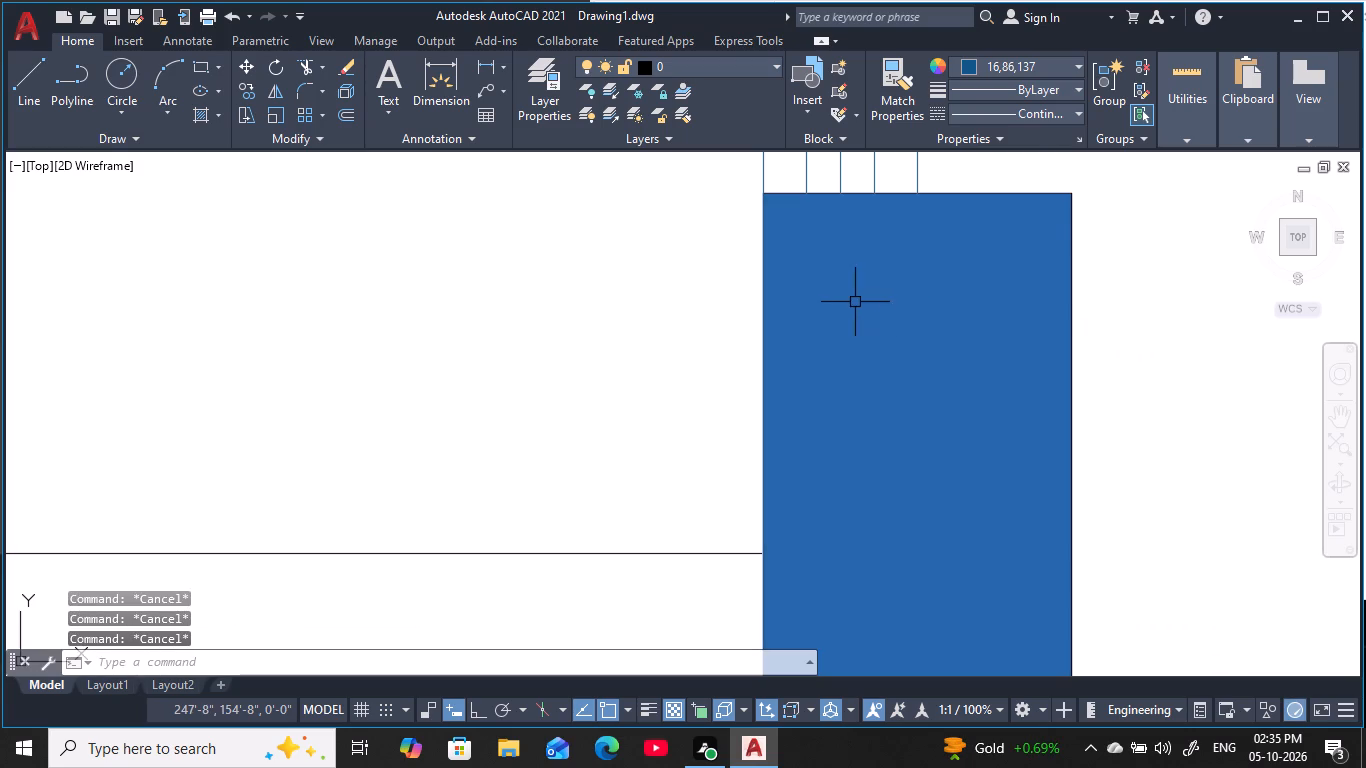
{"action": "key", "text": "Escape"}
Trim away the inner and right-hand window lines crossing the column at the upper right-side opening, keeping the left-hand line.
{"action": "scroll", "coordinate": [867, 282], "scroll_direction": "down", "scroll_amount": 2}
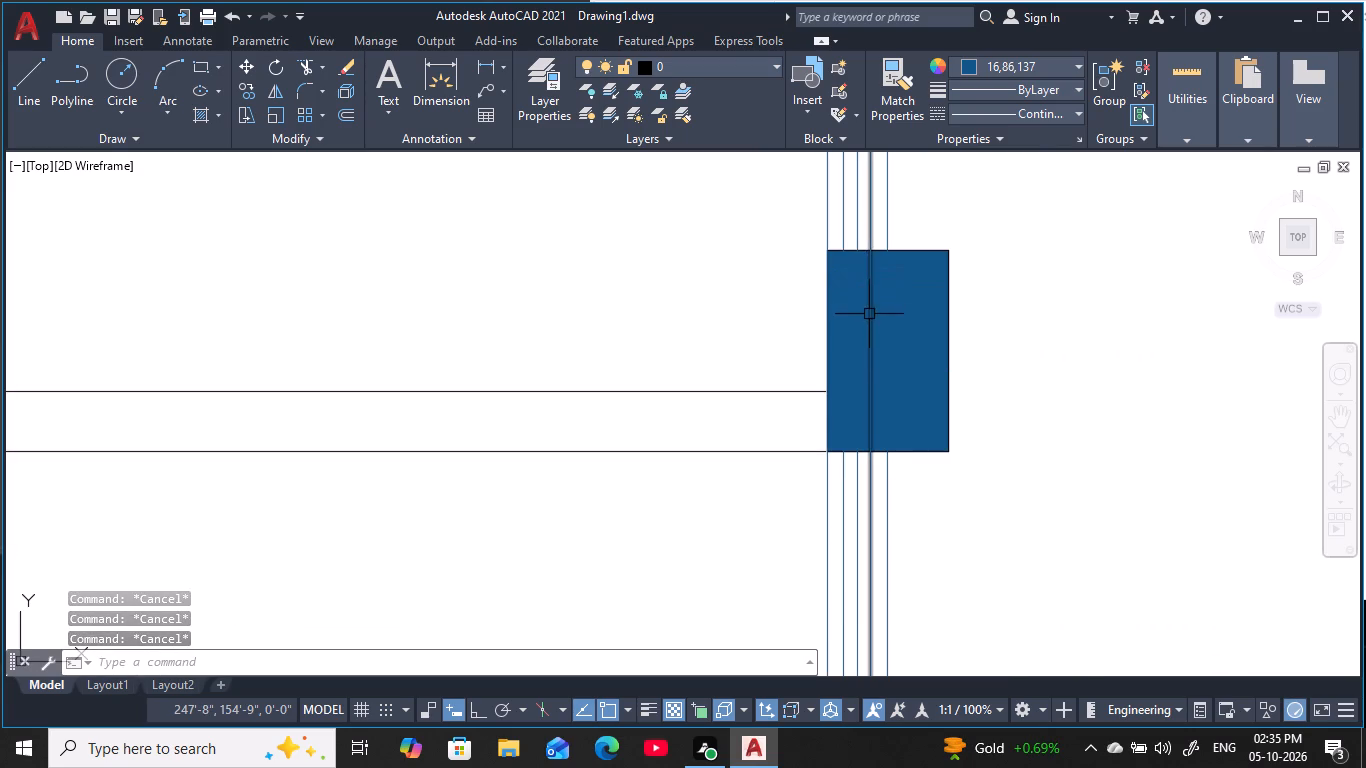
{"action": "scroll", "coordinate": [871, 320], "scroll_direction": "up", "scroll_amount": 2}
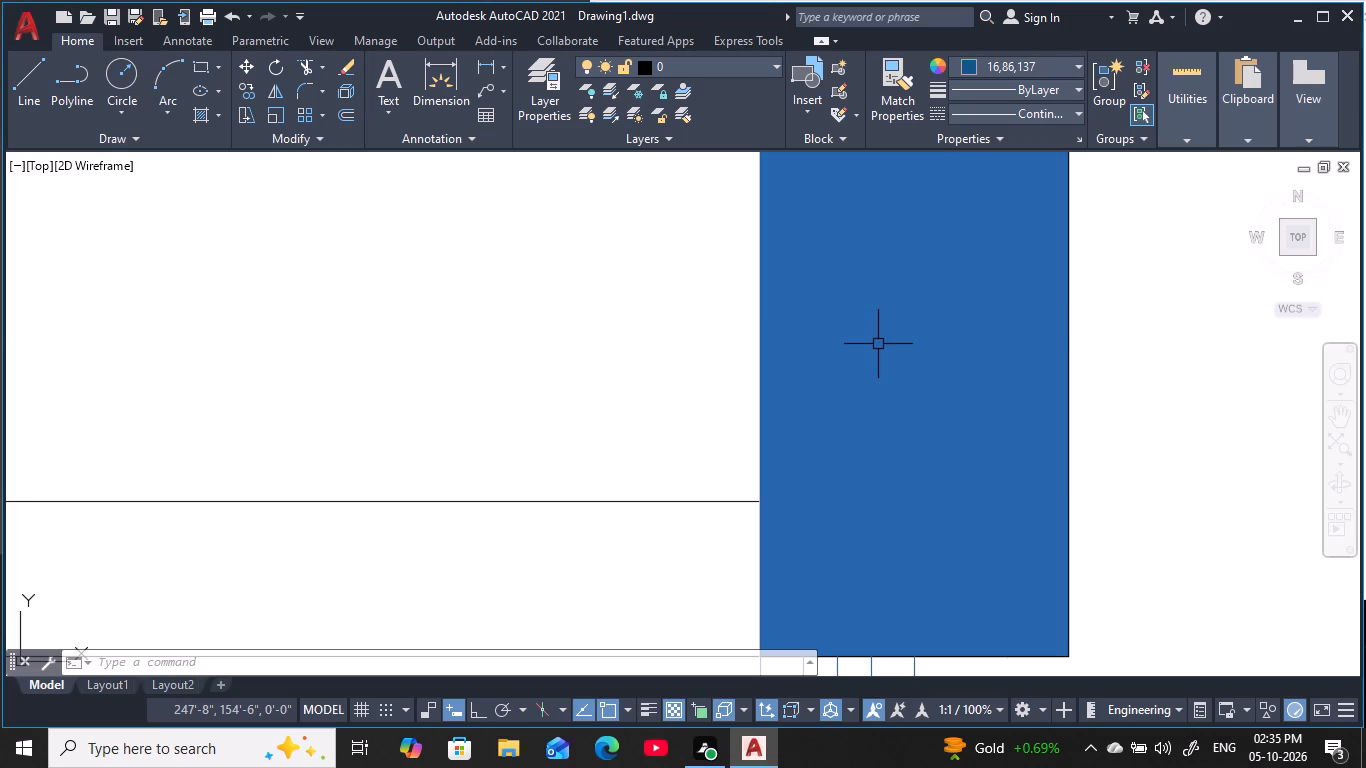
{"action": "type", "text": "tr"}
{"action": "key", "text": "space"}
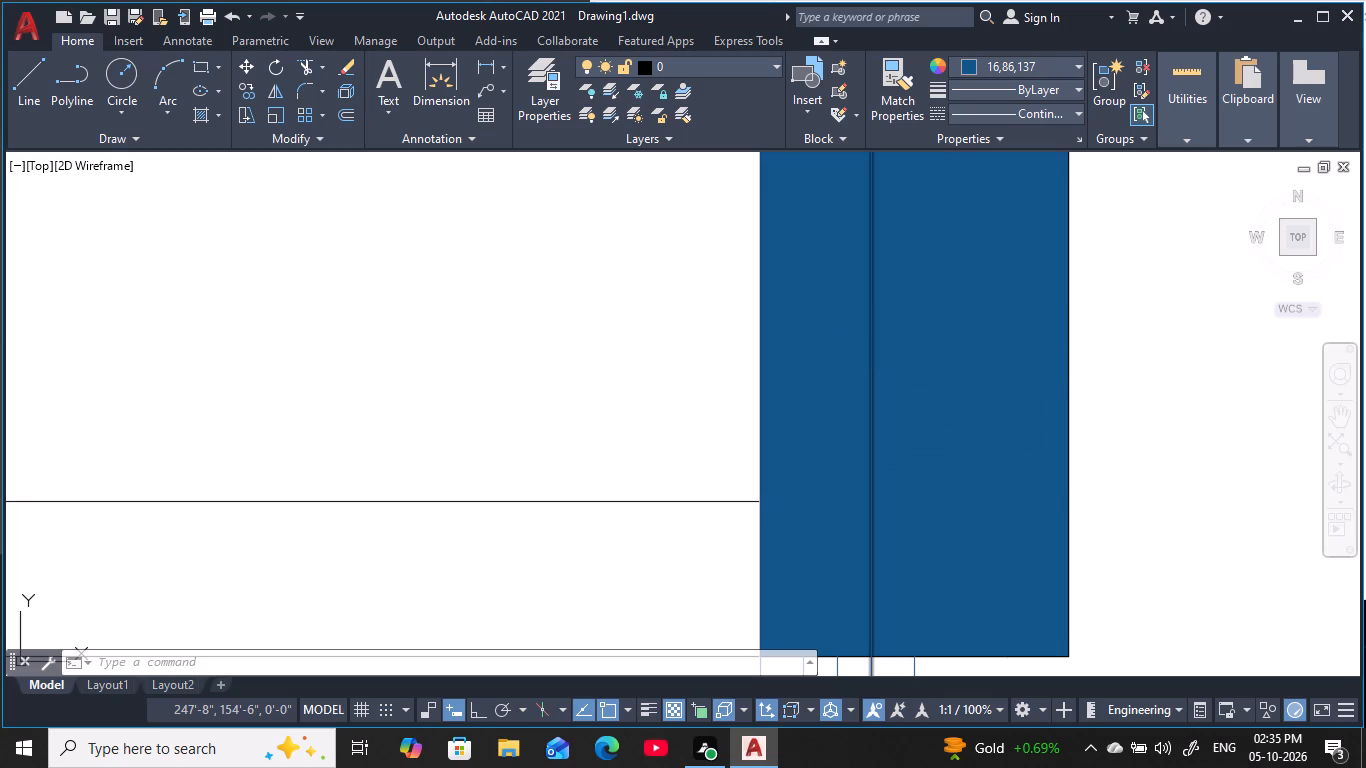
{"action": "key", "text": "space"}
{"action": "left_click", "coordinate": [873, 344]}
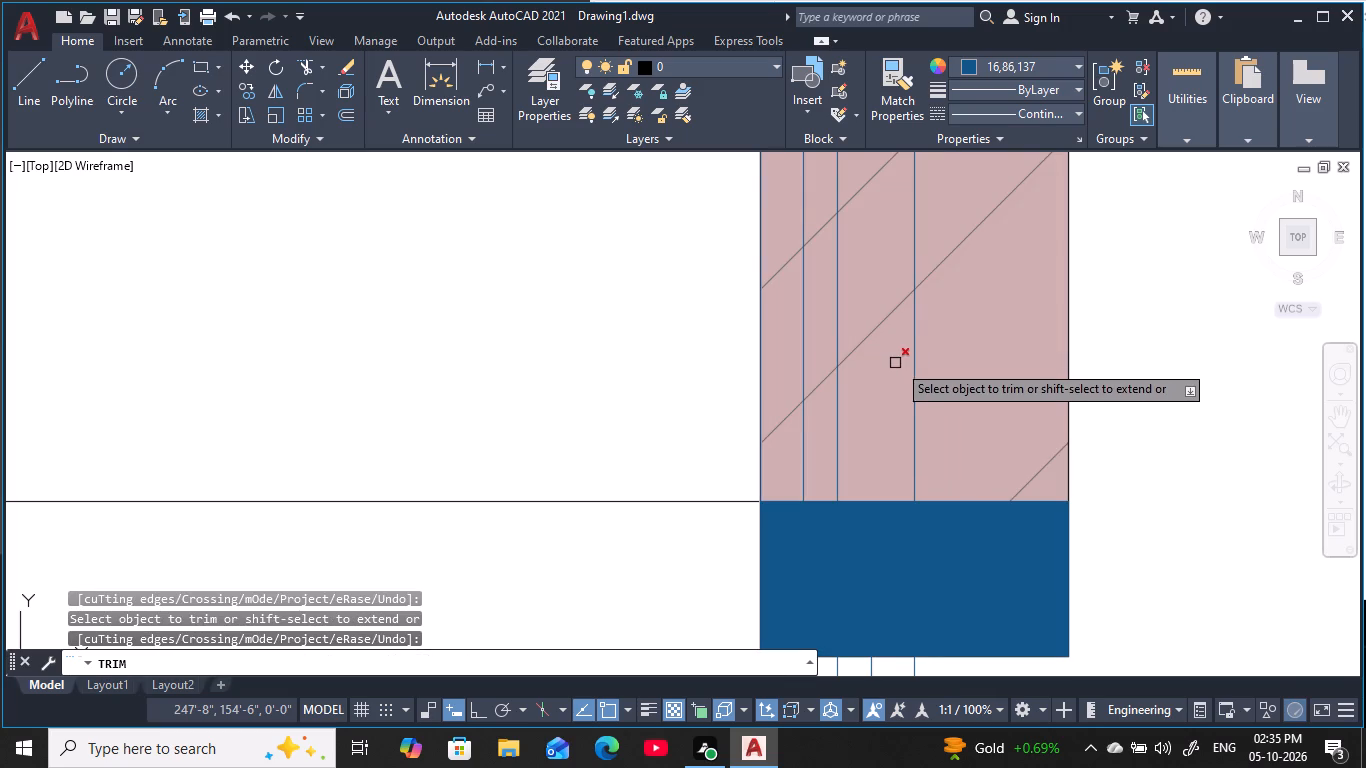
{"action": "left_click", "coordinate": [913, 360]}
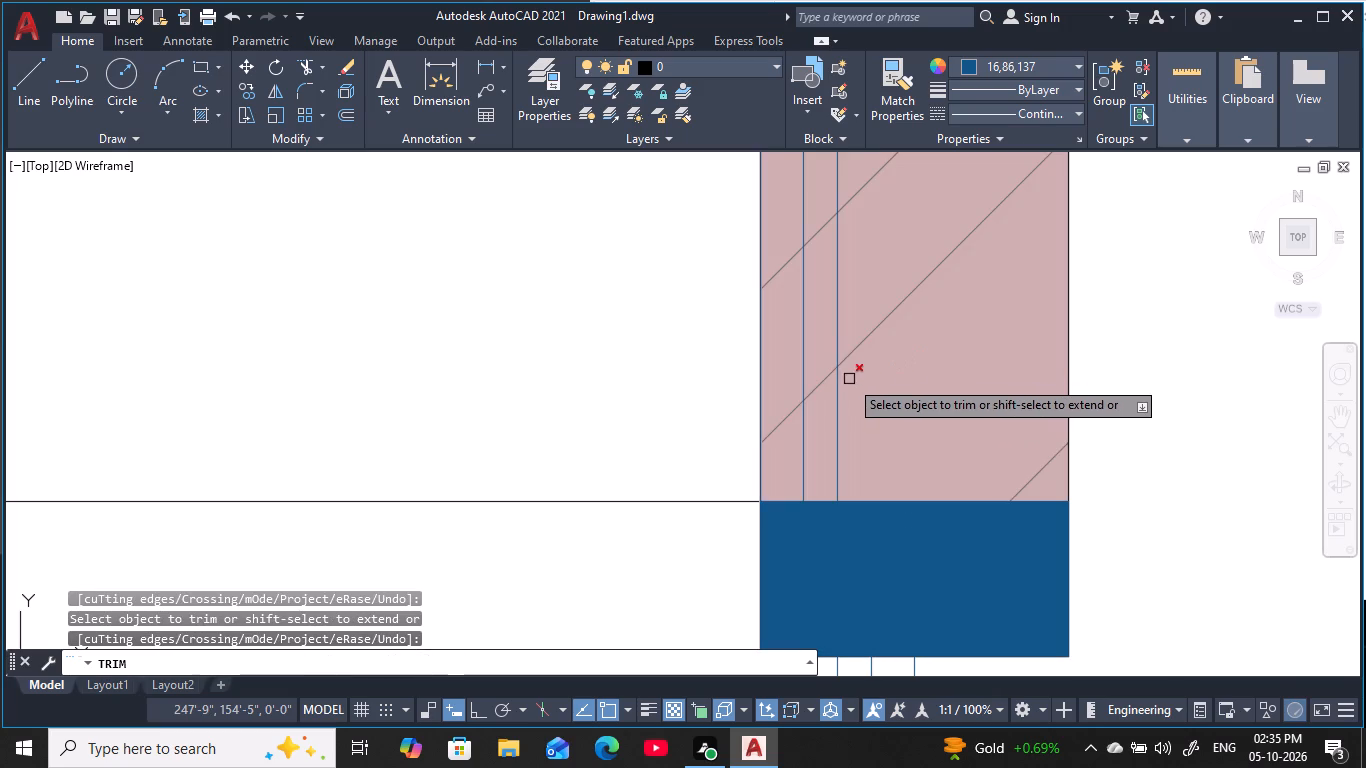
{"action": "left_click", "coordinate": [837, 390]}
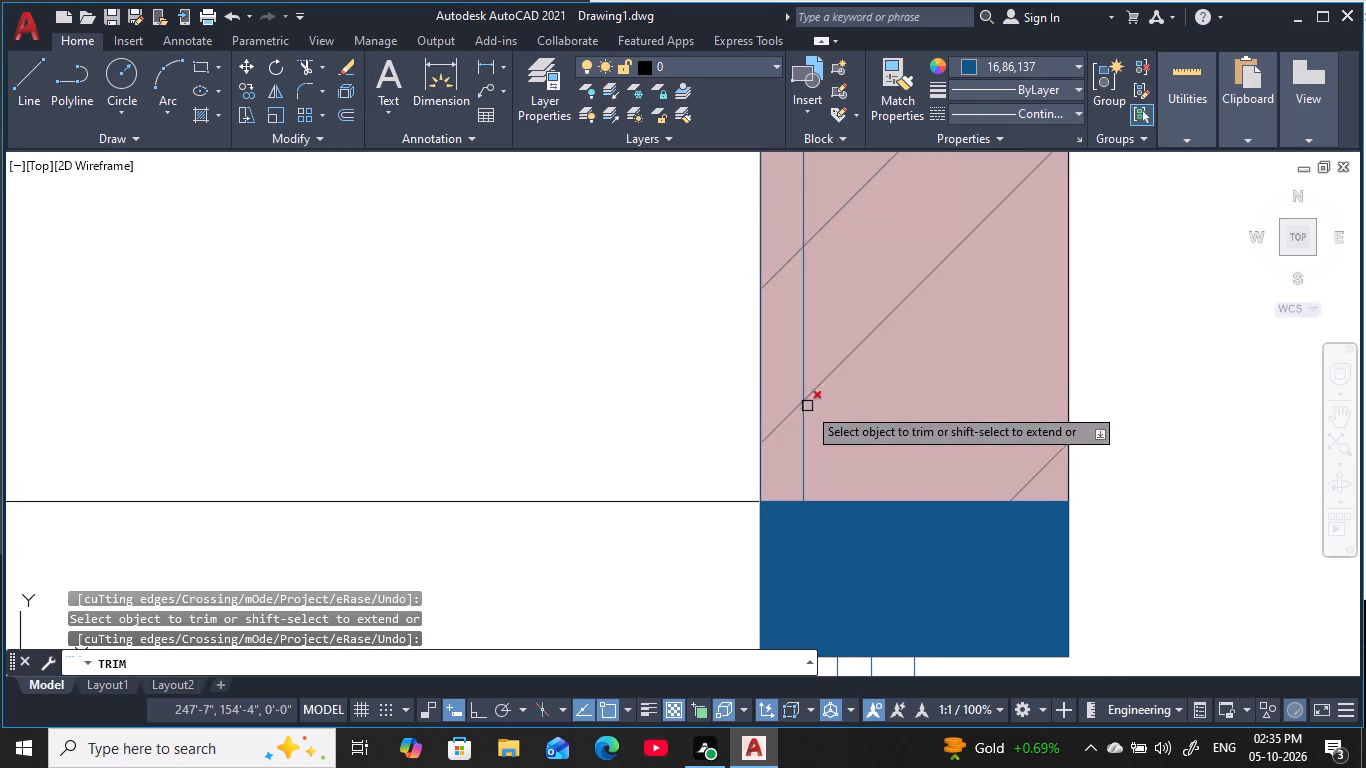
{"action": "left_click", "coordinate": [798, 411]}
{"action": "scroll", "coordinate": [868, 474], "scroll_direction": "down", "scroll_amount": 1}
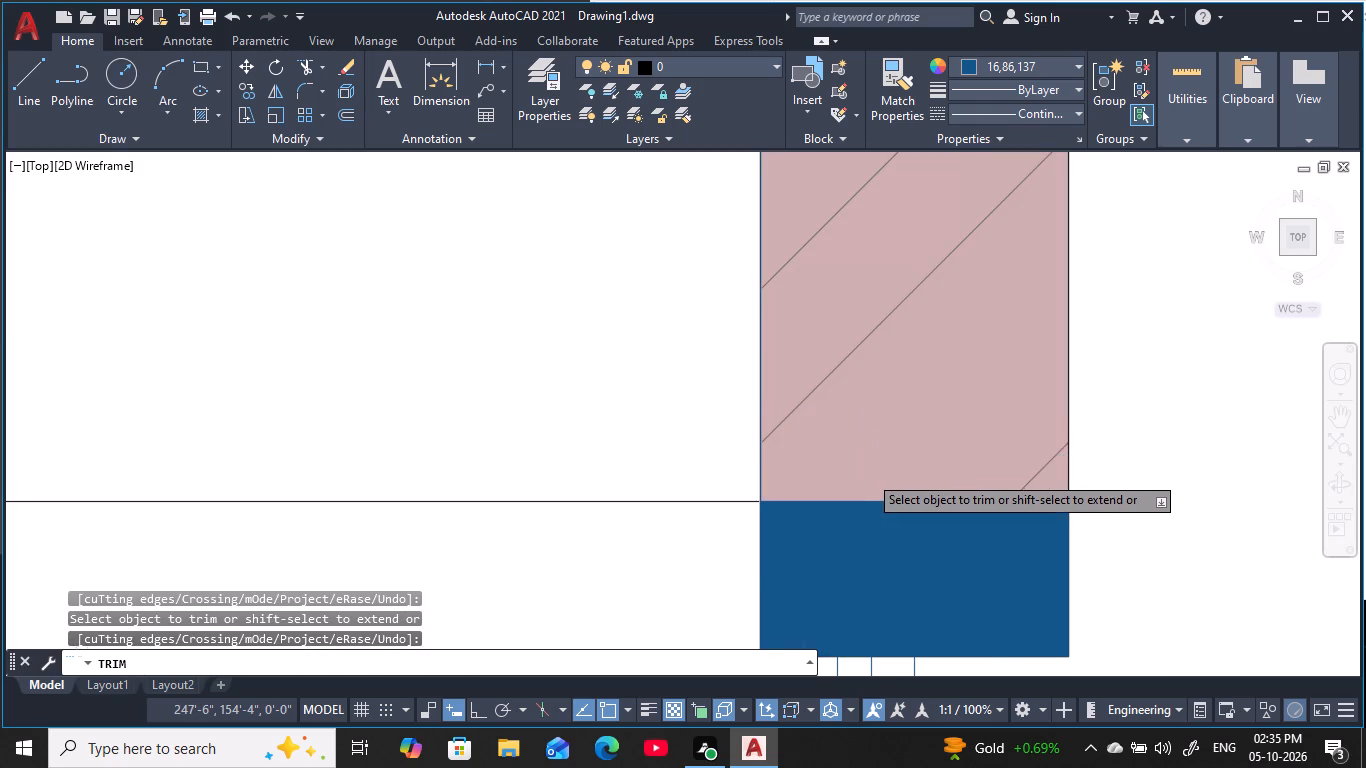
{"action": "scroll", "coordinate": [856, 533], "scroll_direction": "up", "scroll_amount": 2}
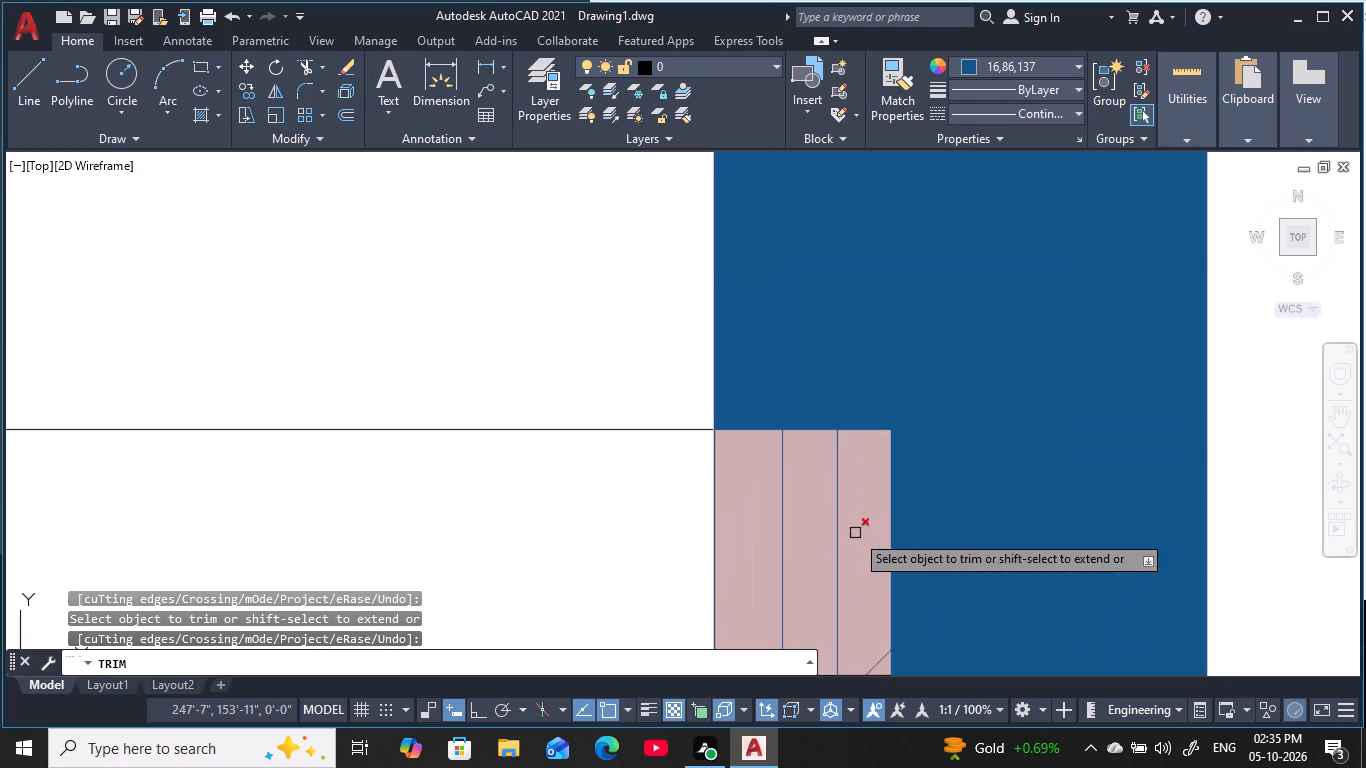
{"action": "left_click", "coordinate": [839, 531]}
{"action": "left_click", "coordinate": [781, 555]}
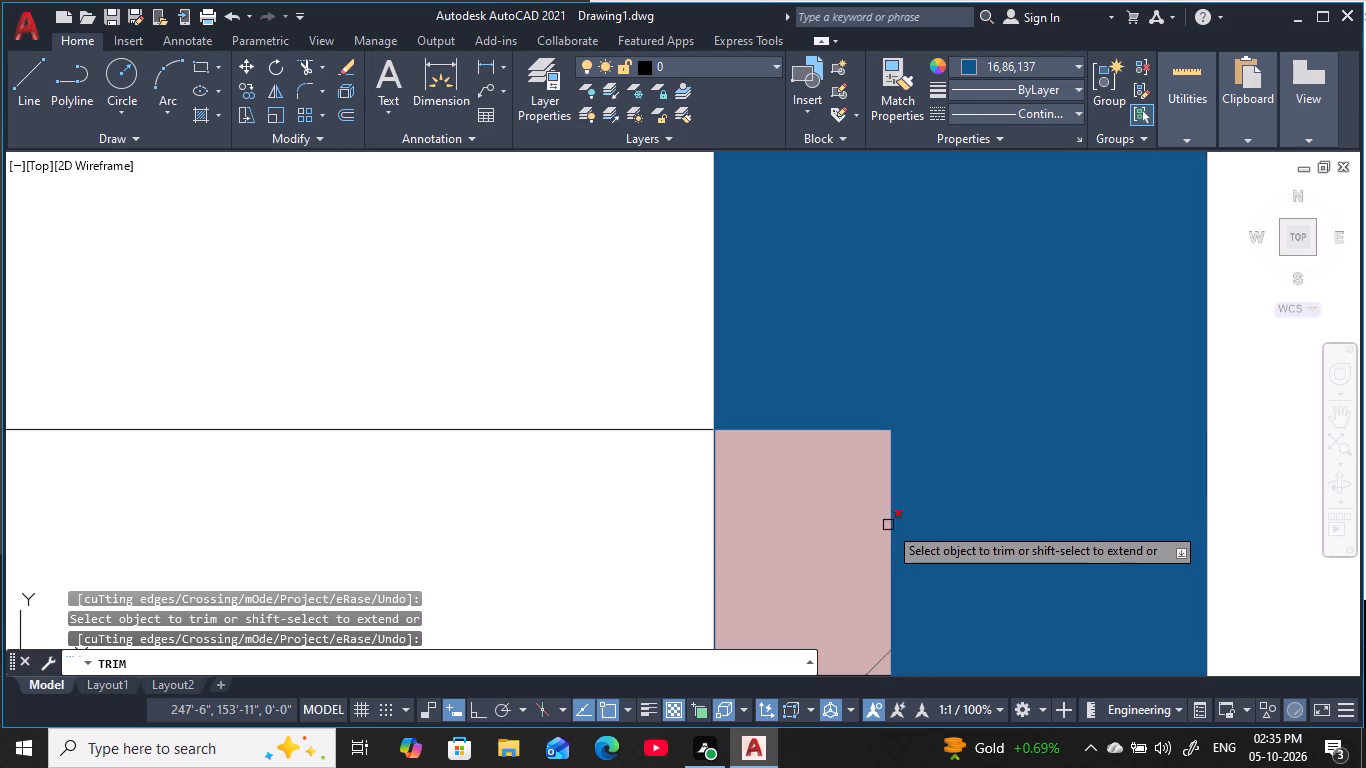
{"action": "left_click", "coordinate": [888, 525]}
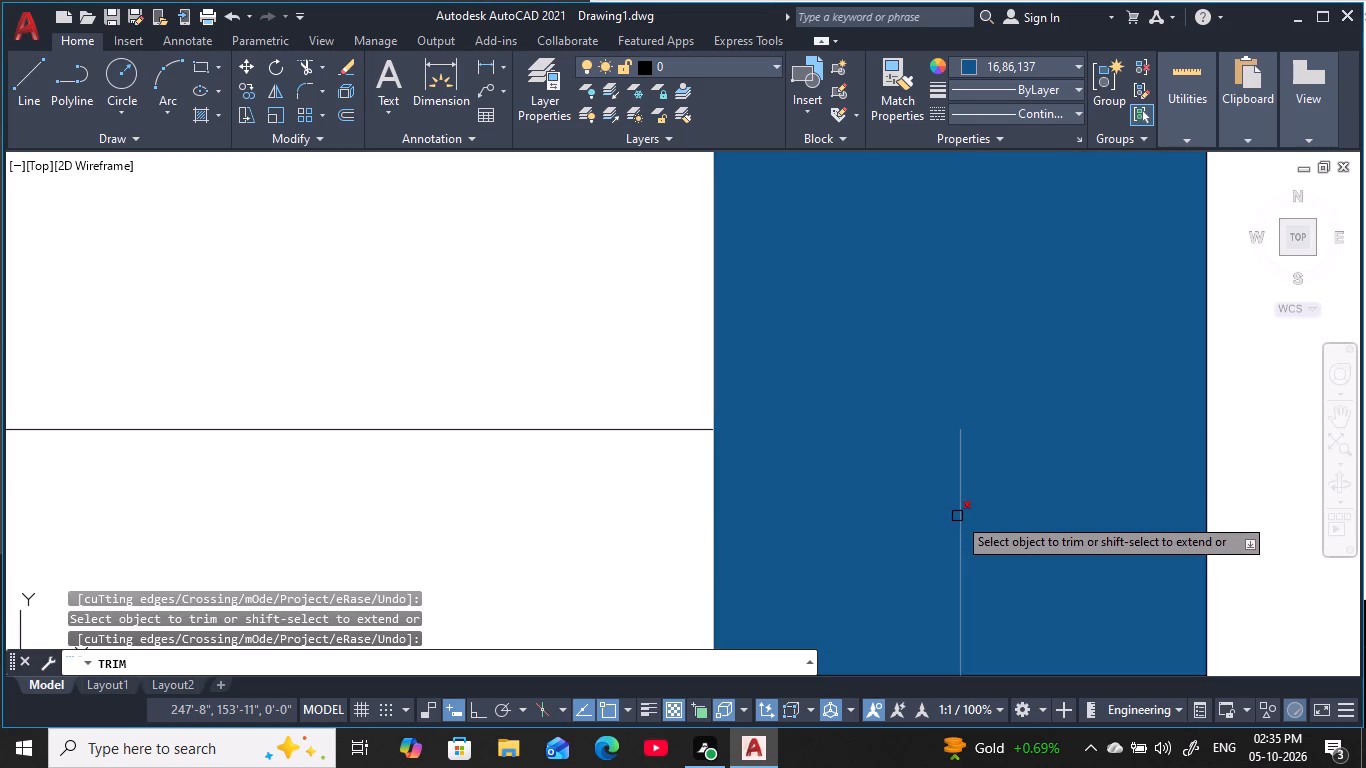
{"action": "left_click", "coordinate": [957, 516]}
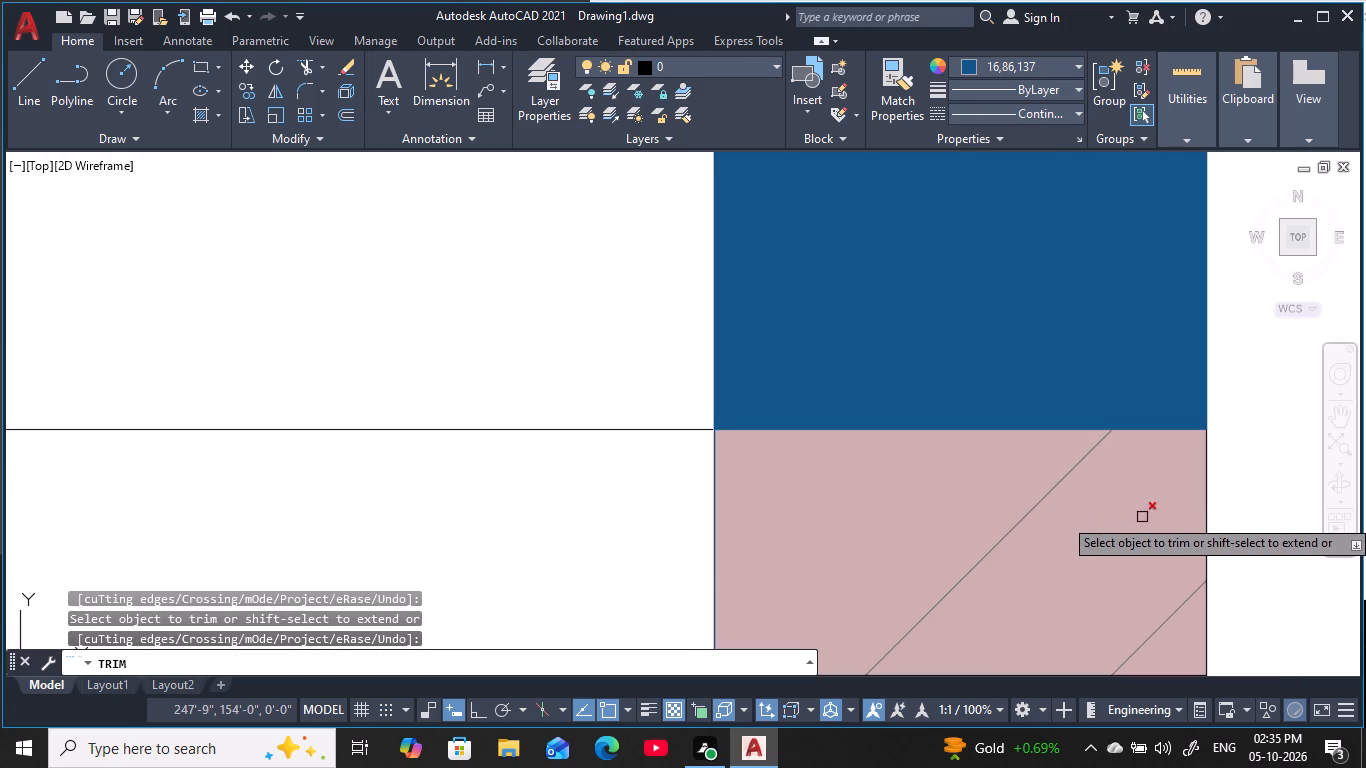
{"action": "scroll", "coordinate": [1142, 517], "scroll_direction": "down", "scroll_amount": 2}
{"action": "key", "text": "Escape"}
{"action": "key", "text": "Escape"}
{"action": "key", "text": "Escape"}
{"action": "key", "text": "Escape"}
{"action": "key", "text": "Escape"}
Inspect the upper right-side window opening and compare it with the other openings in the floor plan.
{"action": "scroll", "coordinate": [865, 477], "scroll_direction": "down", "scroll_amount": 6}
{"action": "middle_click_drag", "start_coordinate": [878, 434], "coordinate": [901, 415]}
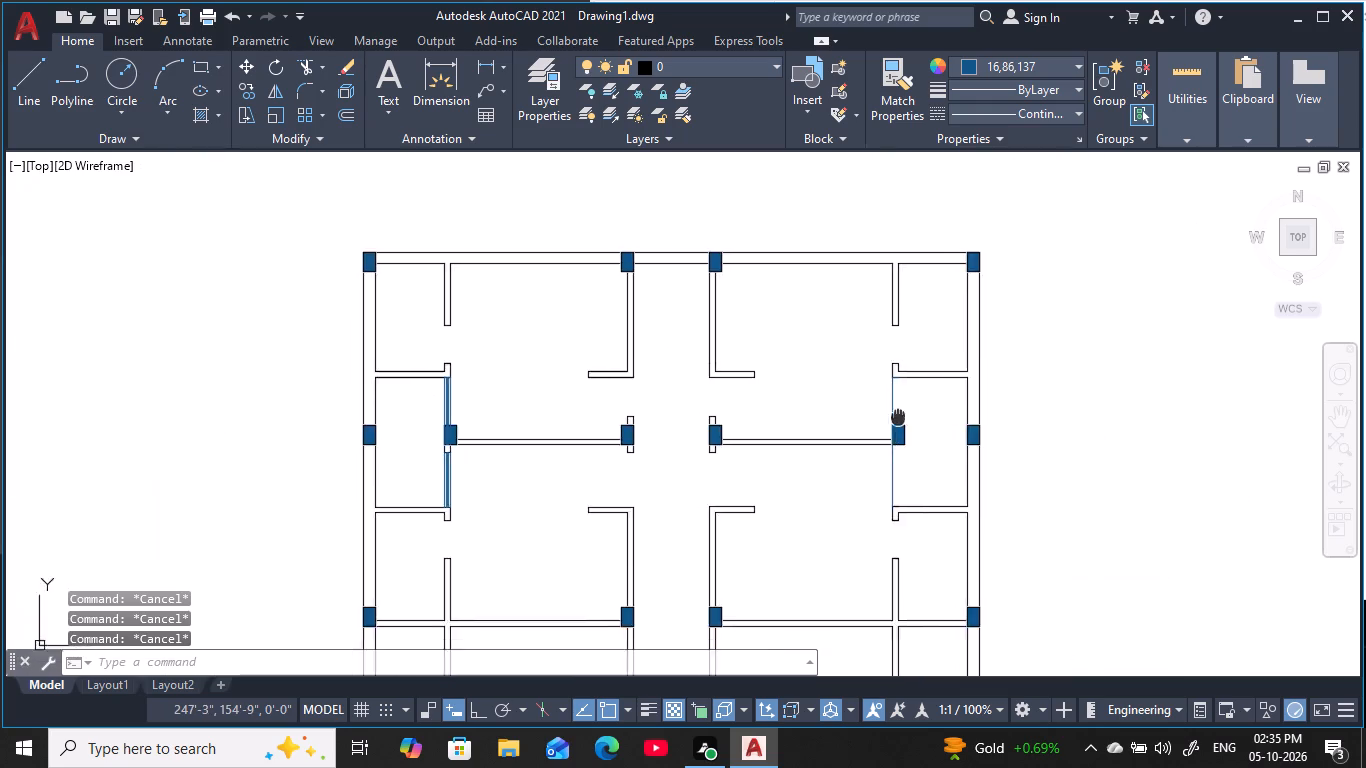
{"action": "middle_click_drag", "start_coordinate": [901, 415], "coordinate": [982, 382]}
{"action": "scroll", "coordinate": [982, 382], "scroll_direction": "down", "scroll_amount": 2}
{"action": "key", "text": "Escape"}
{"action": "key", "text": "Escape"}
{"action": "key", "text": "Escape"}
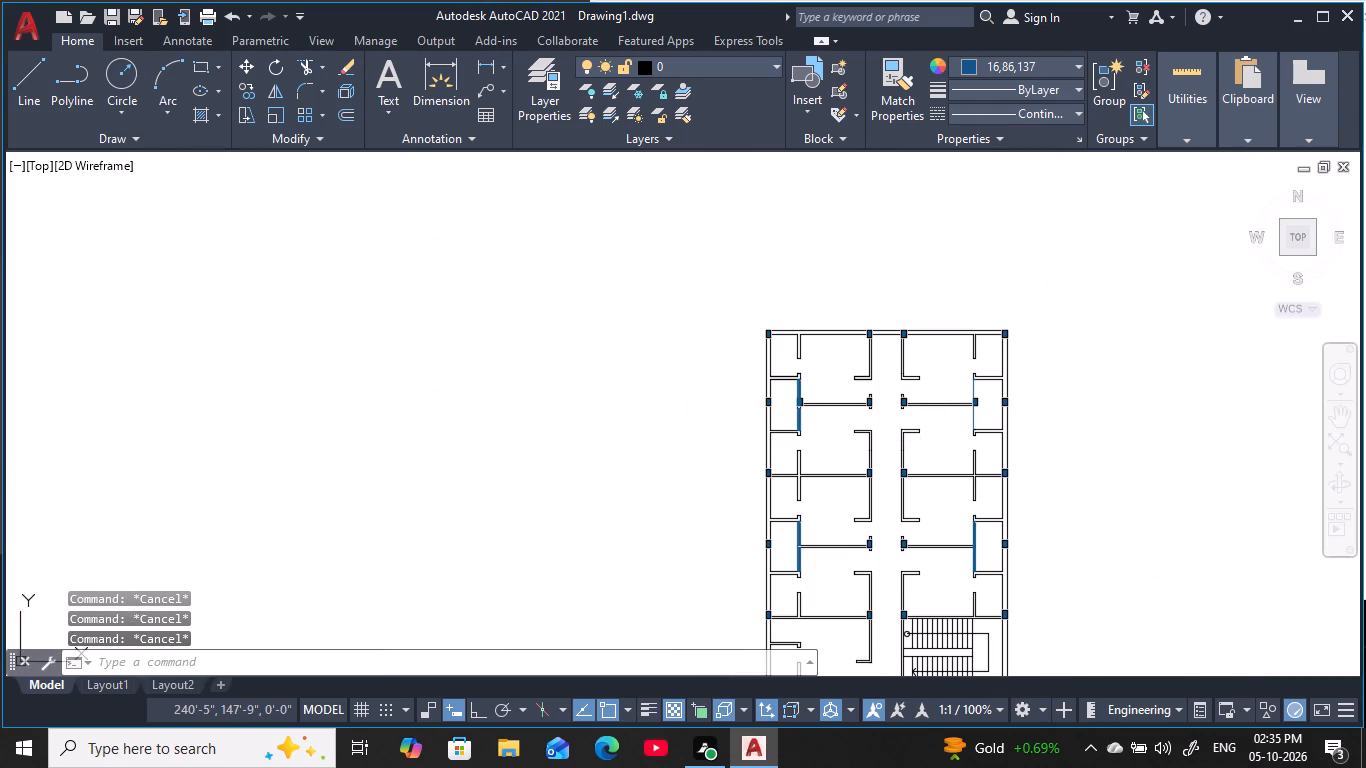
{"action": "scroll", "coordinate": [929, 440], "scroll_direction": "up", "scroll_amount": 4}
{"action": "middle_click_drag", "start_coordinate": [929, 440], "coordinate": [756, 533]}
{"action": "scroll", "coordinate": [784, 523], "scroll_direction": "down", "scroll_amount": 2}
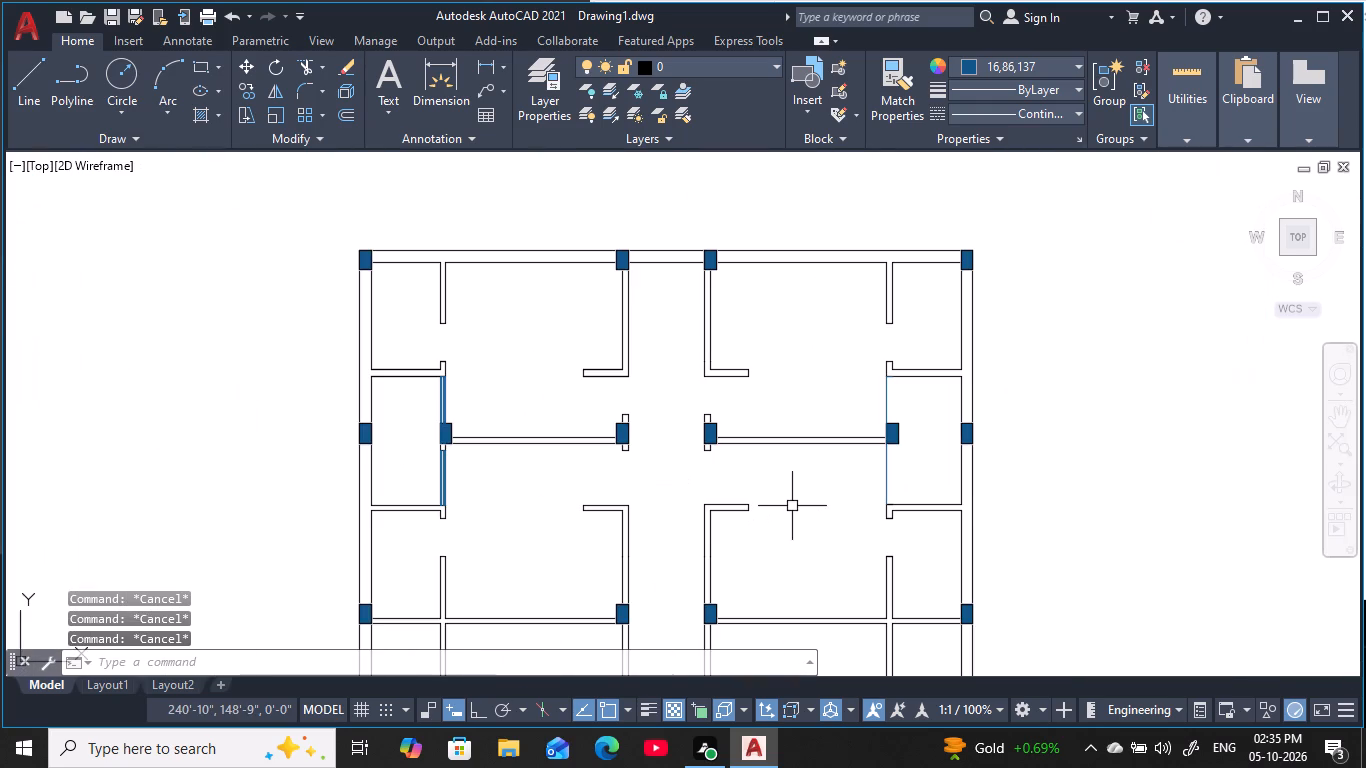
{"action": "scroll", "coordinate": [909, 385], "scroll_direction": "up", "scroll_amount": 3}
{"action": "middle_click_drag", "start_coordinate": [880, 444], "coordinate": [827, 385]}
{"action": "scroll", "coordinate": [842, 390], "scroll_direction": "up", "scroll_amount": 1}
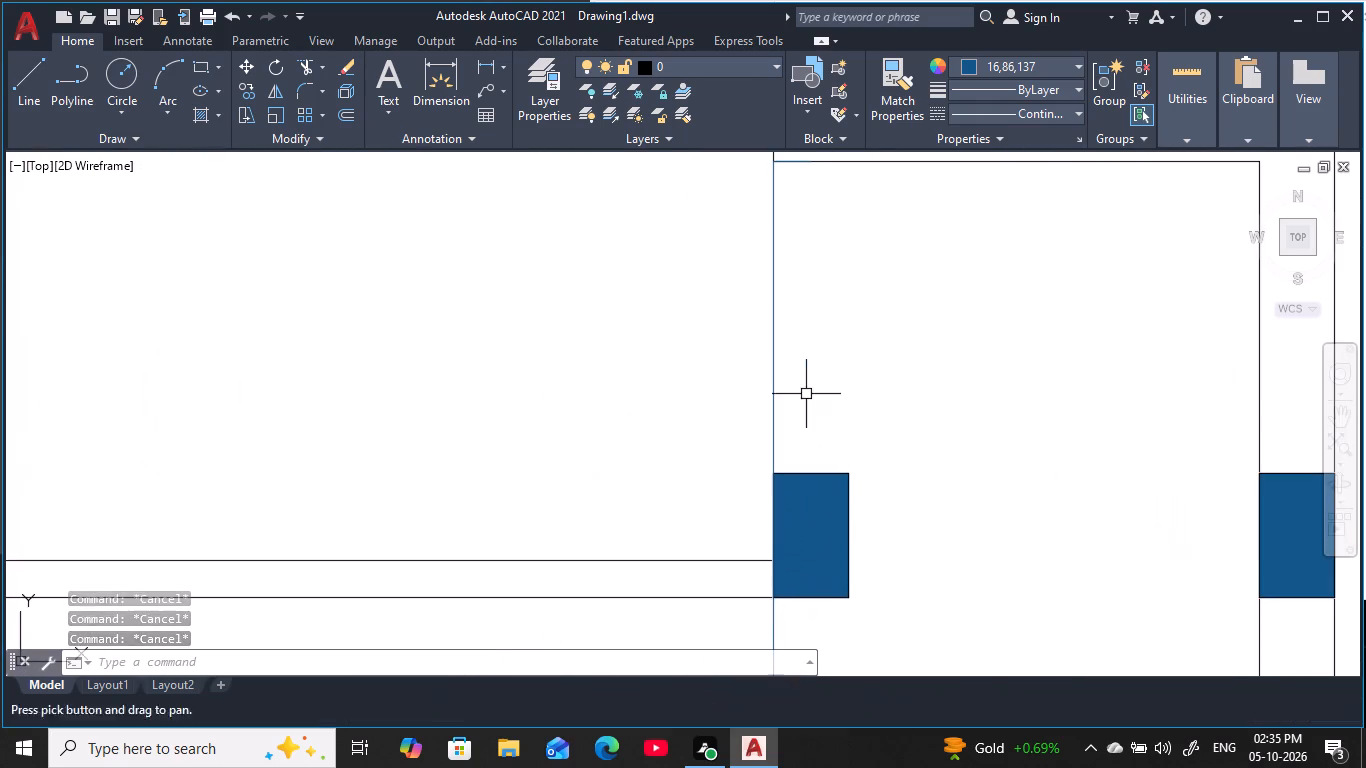
{"action": "key", "text": "Escape"}
{"action": "key", "text": "Escape"}
{"action": "middle_click_drag", "start_coordinate": [823, 344], "coordinate": [840, 386]}
{"action": "key", "text": "Escape"}
{"action": "scroll", "coordinate": [823, 344], "scroll_direction": "up", "scroll_amount": 1}
{"action": "key", "text": "Escape"}
{"action": "key", "text": "Escape"}
{"action": "scroll", "coordinate": [849, 375], "scroll_direction": "down", "scroll_amount": 2}
{"action": "middle_click", "coordinate": [849, 375]}
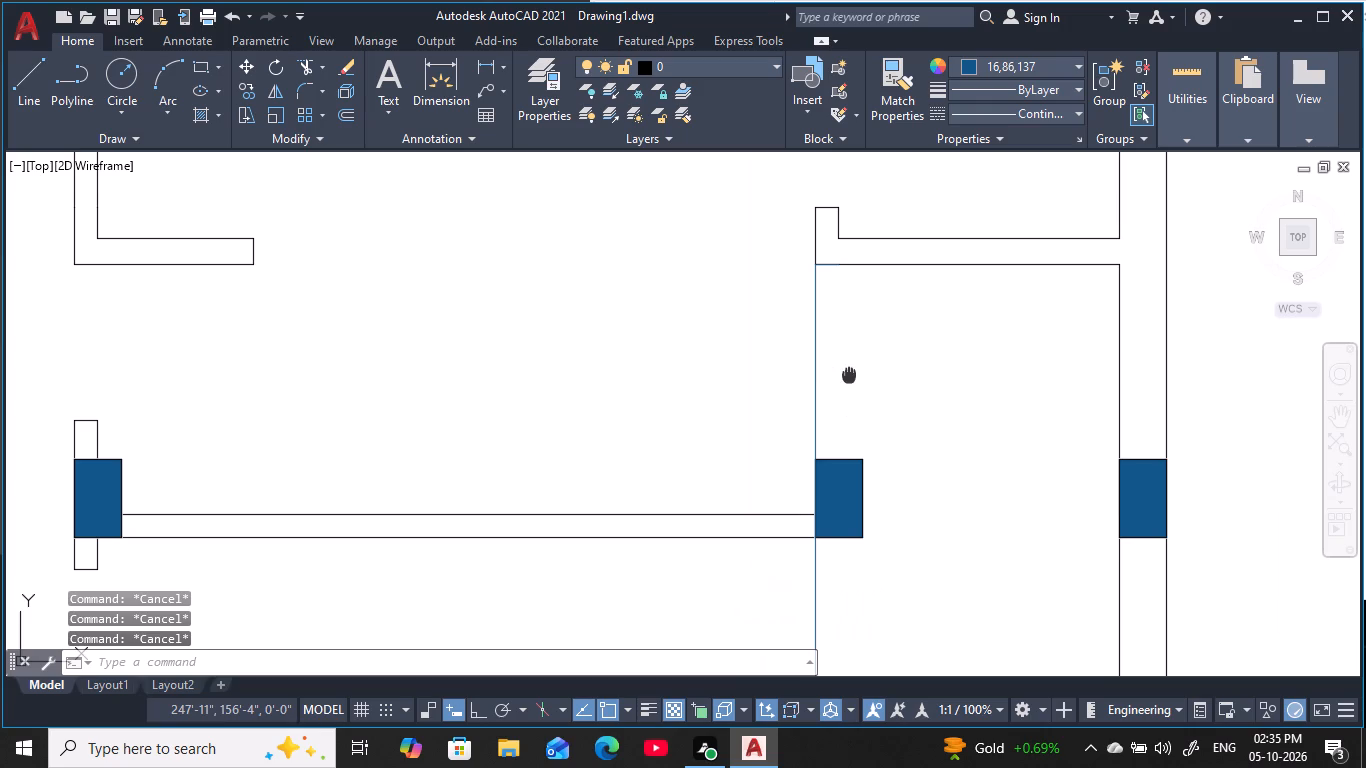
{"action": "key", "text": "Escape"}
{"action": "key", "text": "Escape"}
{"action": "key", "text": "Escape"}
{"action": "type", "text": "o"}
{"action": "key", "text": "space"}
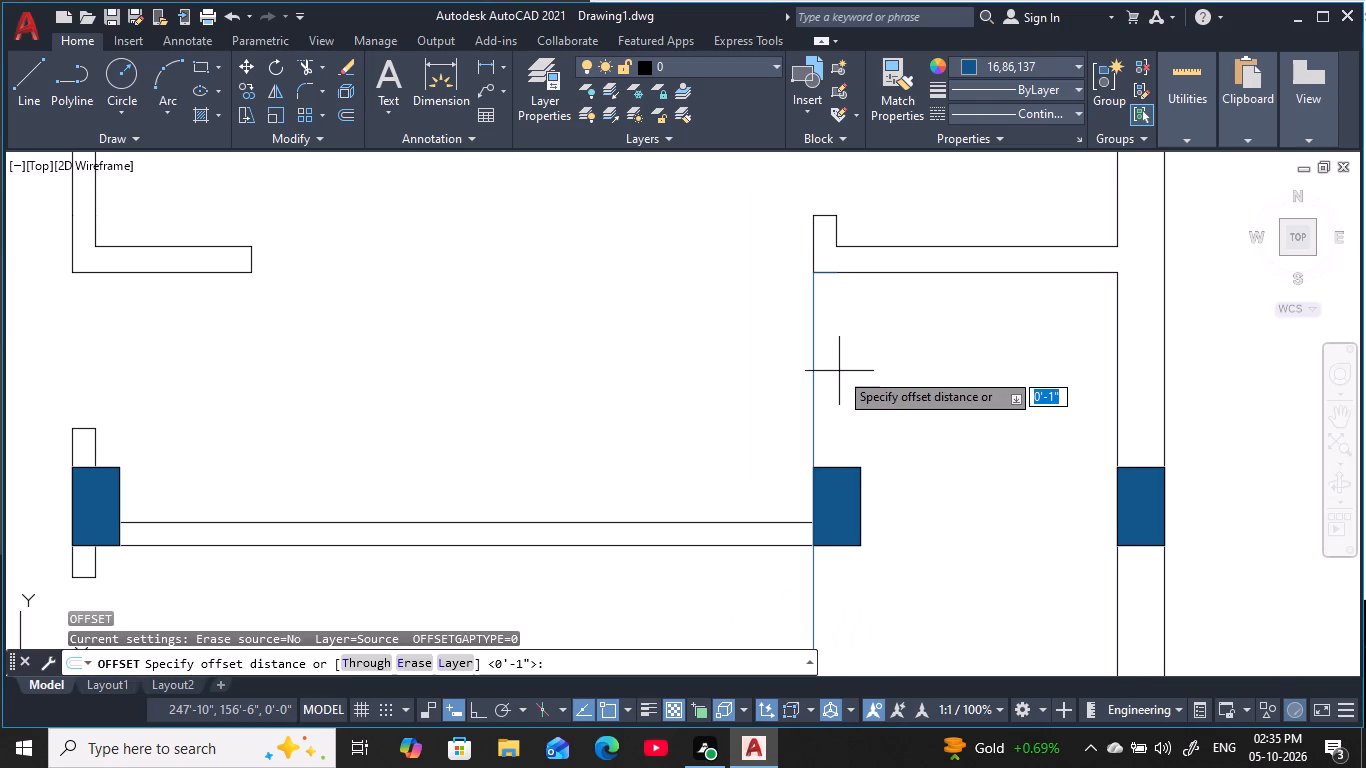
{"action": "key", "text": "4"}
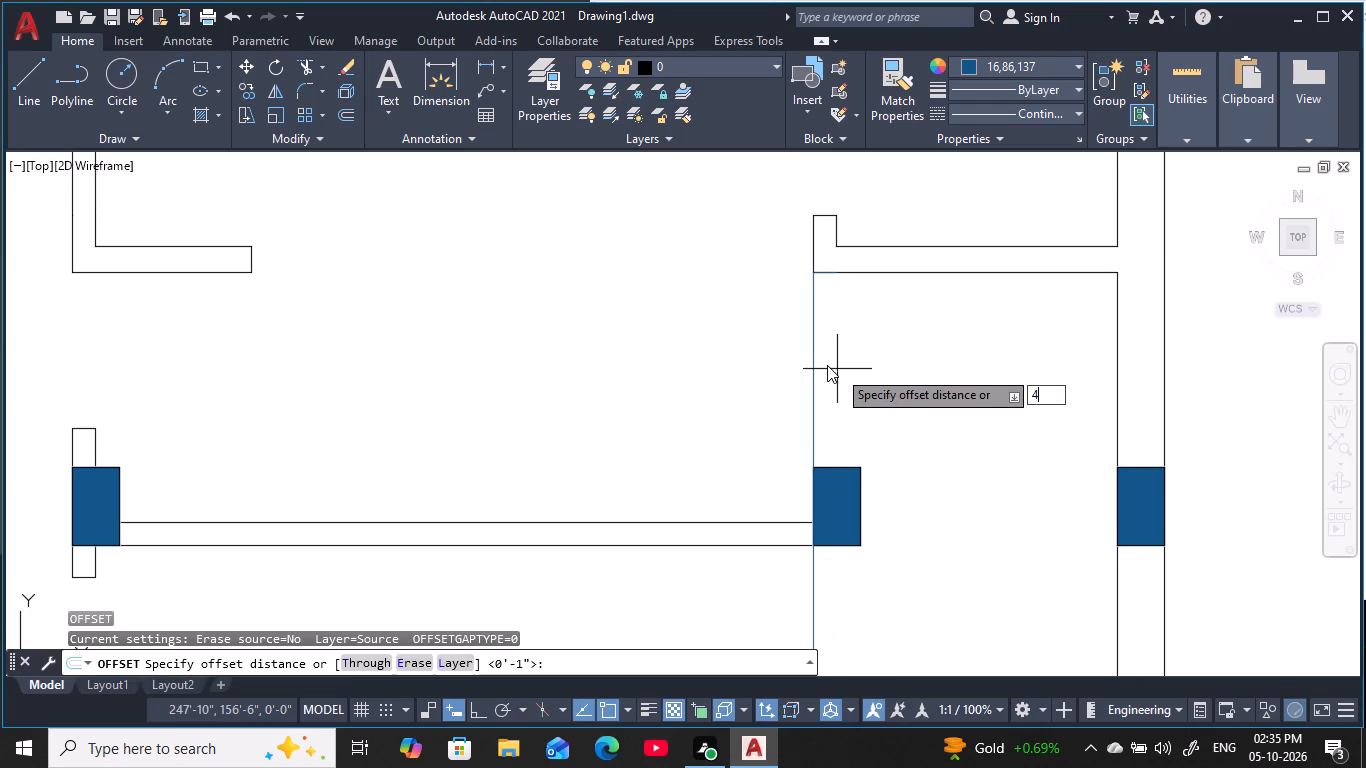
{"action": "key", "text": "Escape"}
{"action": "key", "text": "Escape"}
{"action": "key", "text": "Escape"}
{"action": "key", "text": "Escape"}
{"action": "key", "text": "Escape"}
Erase the remaining vertical window line running past the column at the upper right-side opening.
{"action": "left_click", "coordinate": [834, 396]}
{"action": "left_click", "coordinate": [741, 392]}
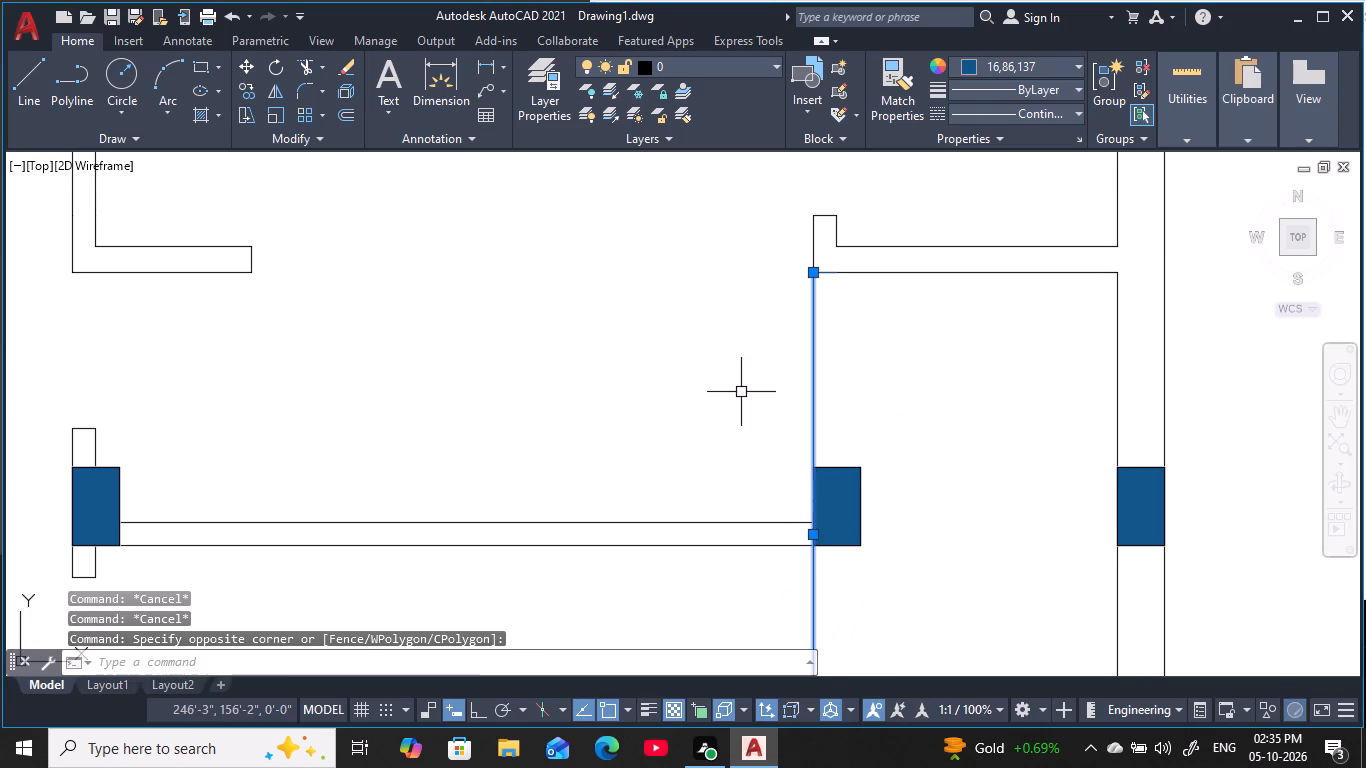
{"action": "key", "text": "Delete"}
{"action": "key", "text": "Escape"}
{"action": "key", "text": "Escape"}
{"action": "key", "text": "Escape"}
{"action": "key", "text": "Escape"}
{"action": "key", "text": "Escape"}
{"action": "key", "text": "Escape"}
{"action": "key", "text": "Escape"}
{"action": "key", "text": "Escape"}
{"action": "key", "text": "Escape"}
{"action": "key", "text": "Escape"}
{"action": "key", "text": "Escape"}
{"action": "key", "text": "Escape"}
{"action": "key", "text": "Escape"}
{"action": "key", "text": "Escape"}
{"action": "key", "text": "Escape"}
{"action": "key", "text": "Escape"}
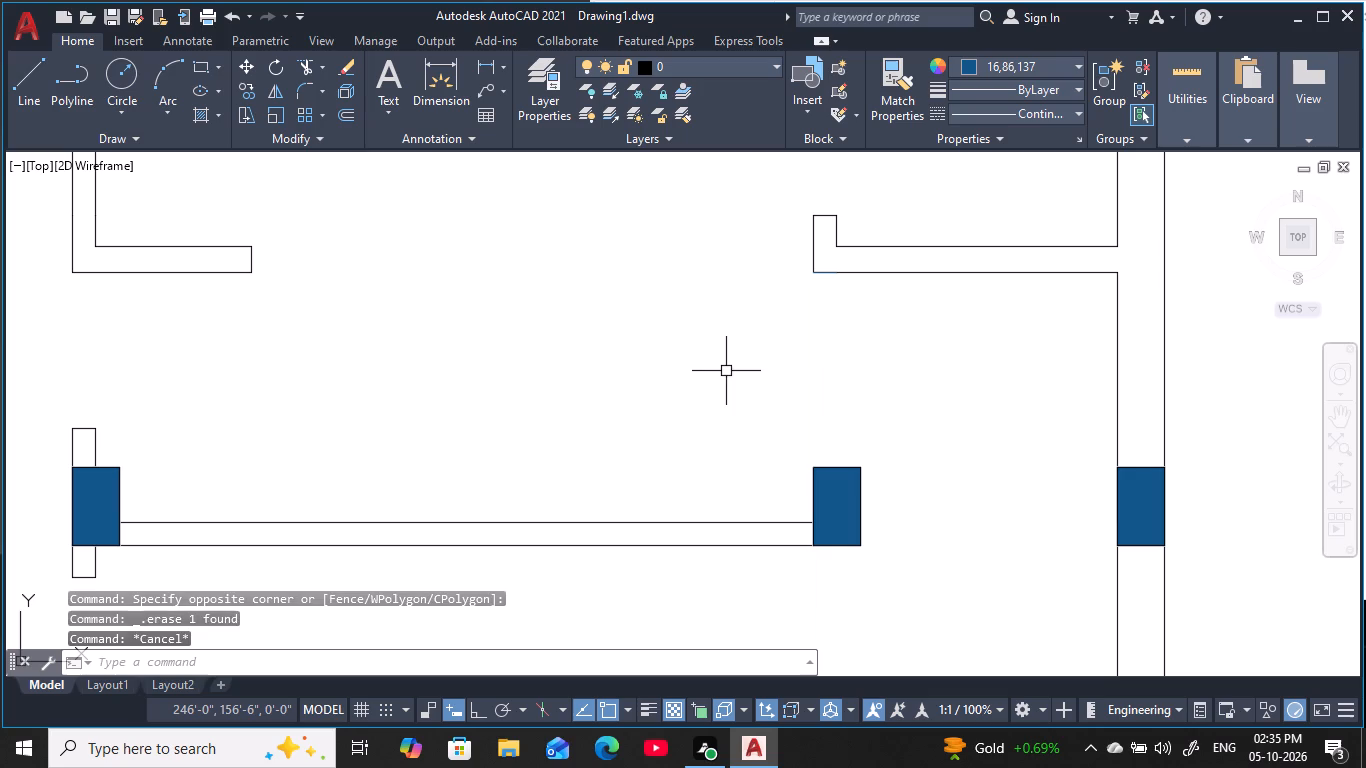
Draw a vertical line from the wall corner above the upper right-side opening down to the column's top-left corner.
{"action": "key", "text": "l"}
{"action": "key", "text": "space"}
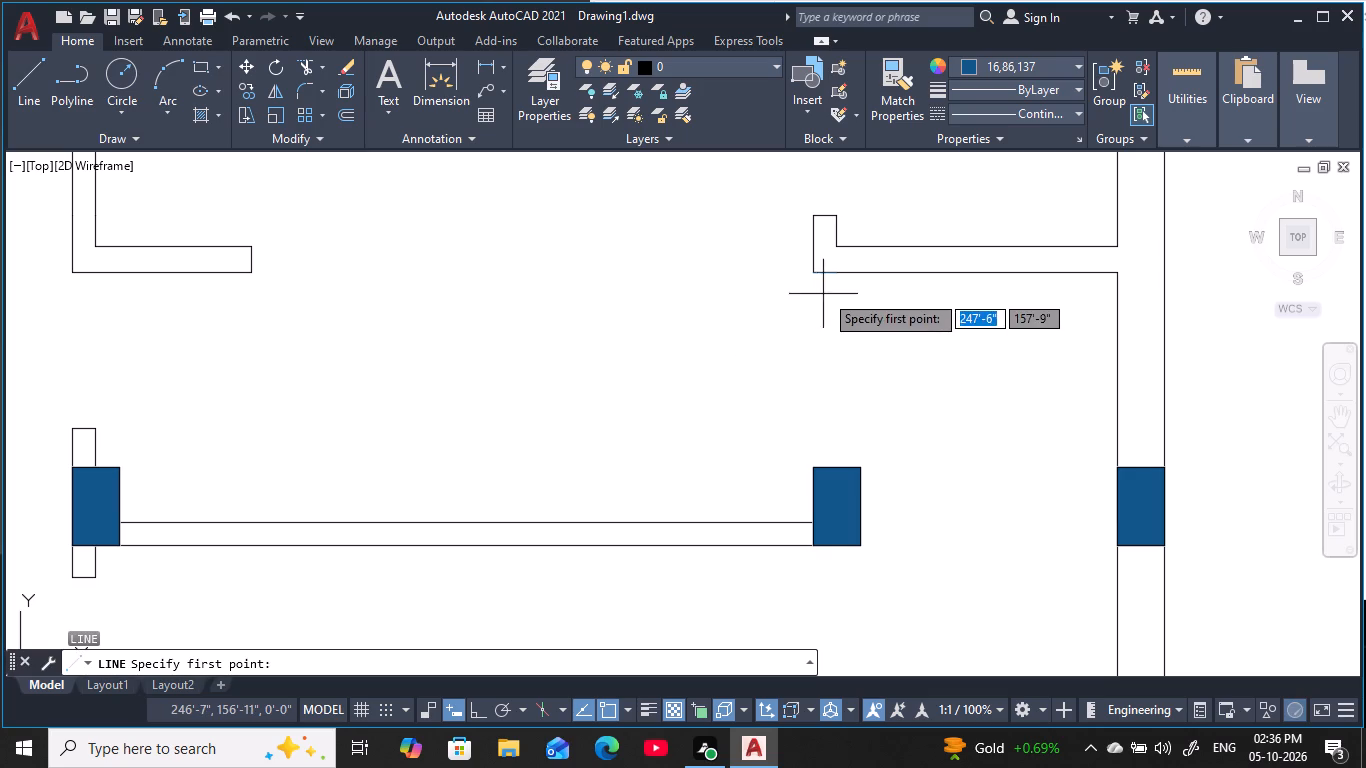
{"action": "left_click", "coordinate": [815, 276]}
{"action": "middle_click_drag", "start_coordinate": [880, 362], "coordinate": [852, 281]}
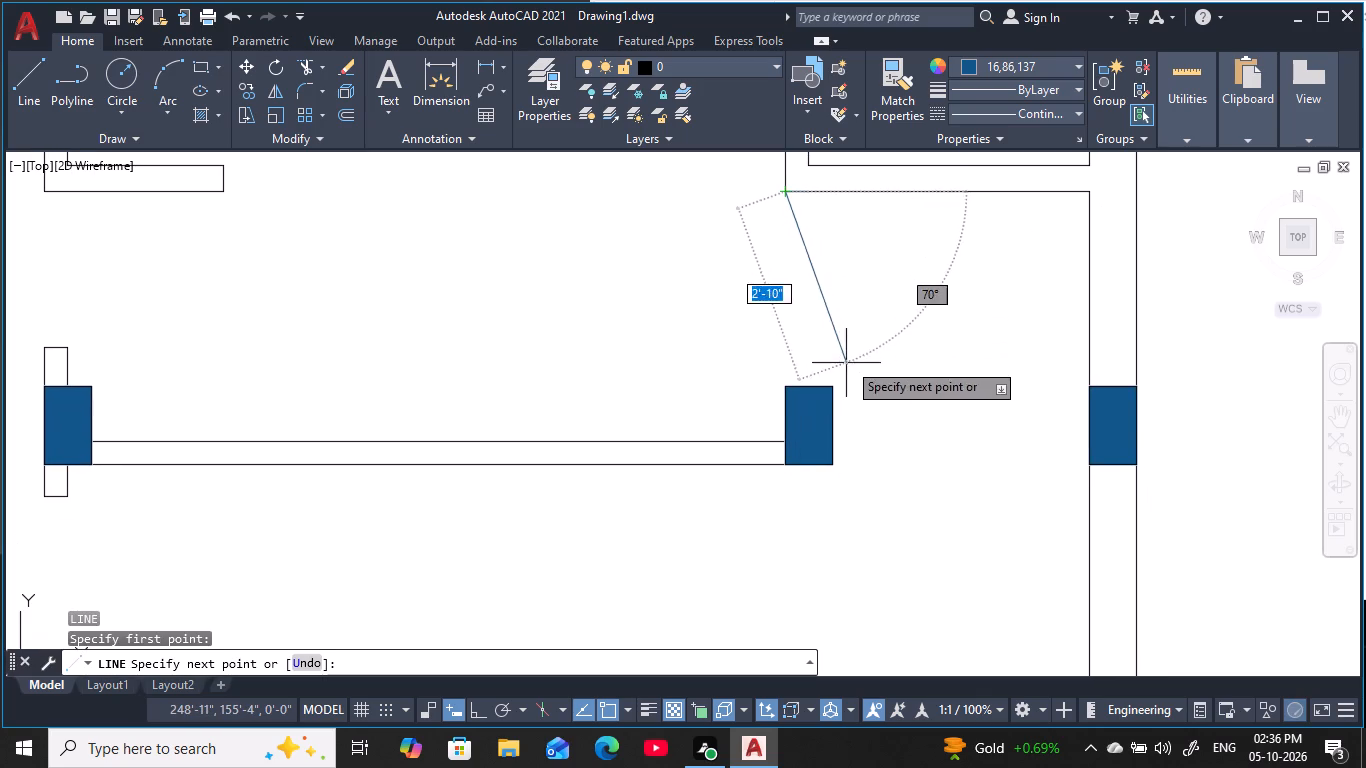
{"action": "left_click", "coordinate": [784, 383]}
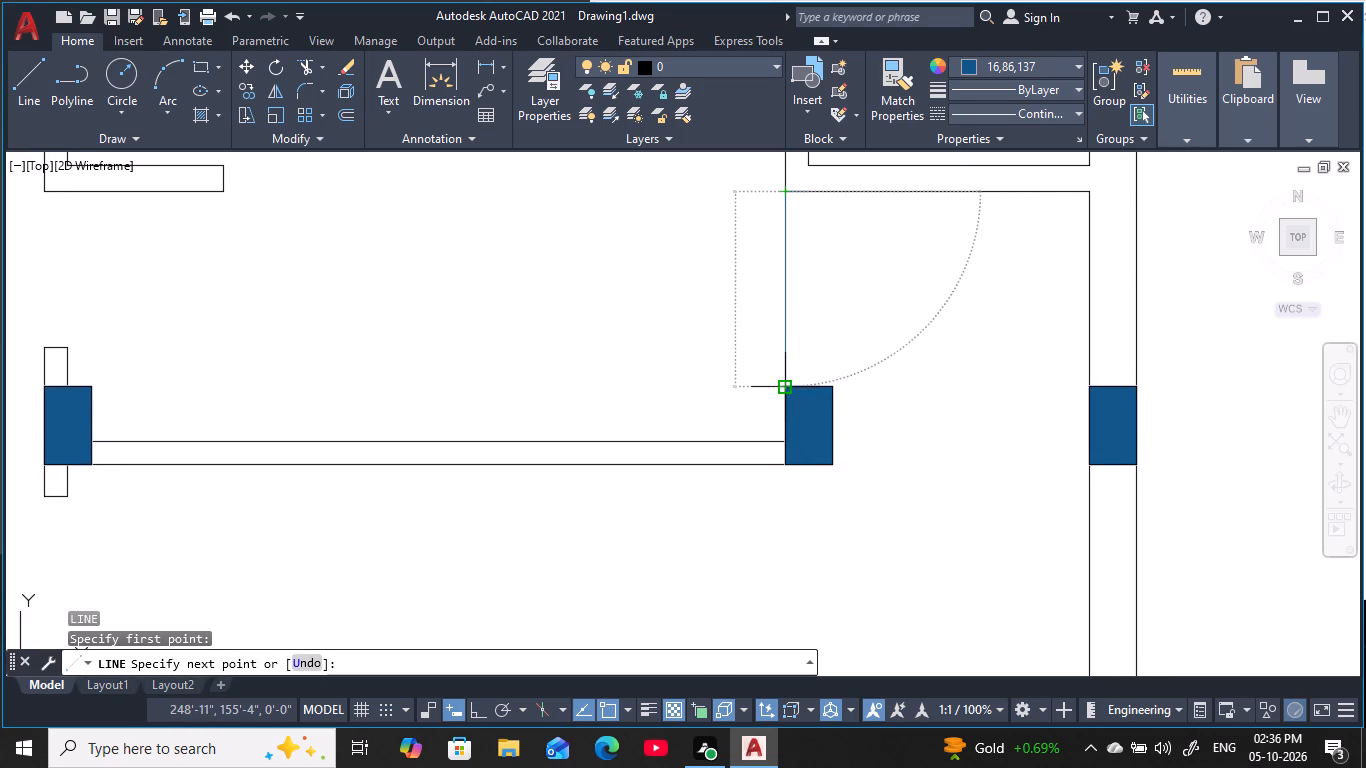
{"action": "key", "text": "Escape"}
{"action": "key", "text": "Escape"}
{"action": "key", "text": "Escape"}
{"action": "key", "text": "Escape"}
{"action": "key", "text": "Escape"}
{"action": "key", "text": "Escape"}
{"action": "key", "text": "Escape"}
{"action": "key", "text": "Escape"}
{"action": "key", "text": "Escape"}
{"action": "key", "text": "Escape"}
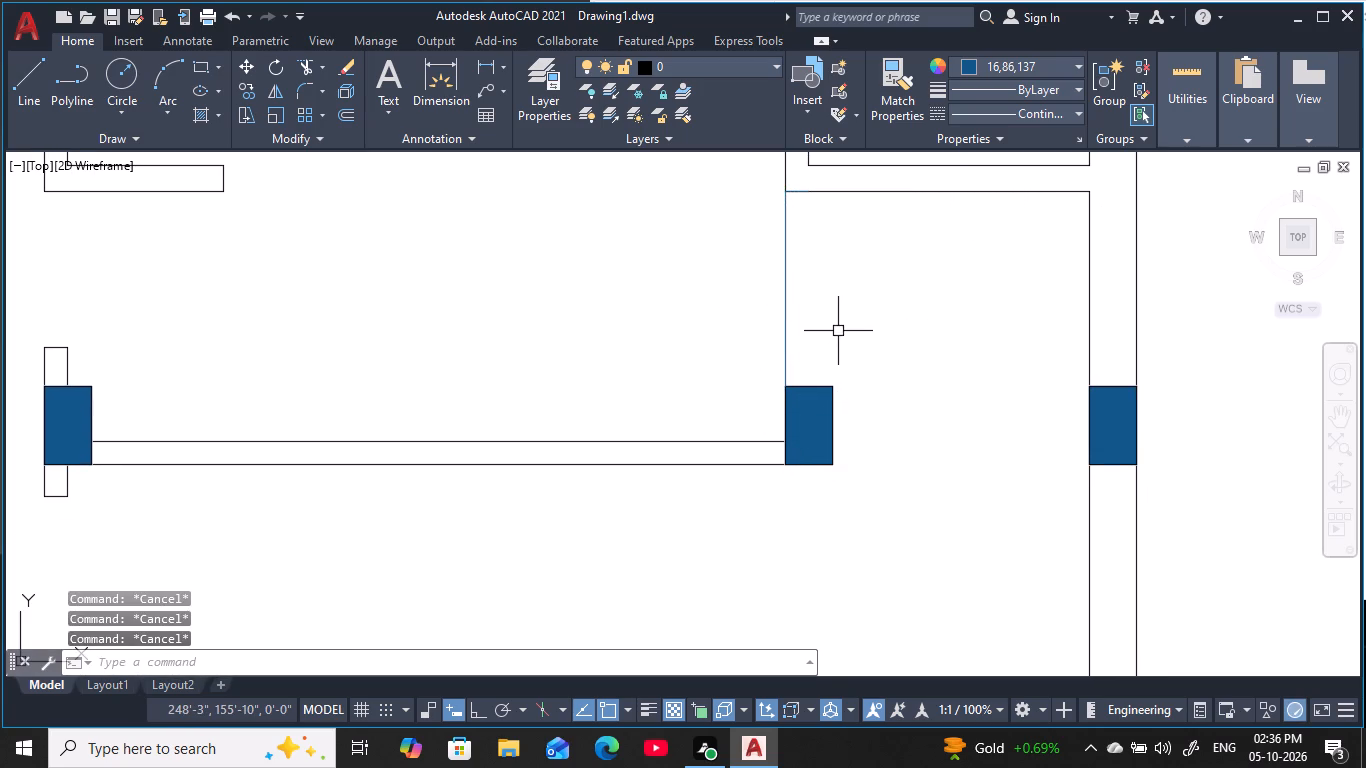
{"action": "key", "text": "Escape"}
{"action": "key", "text": "Escape"}
{"action": "key", "text": "Escape"}
{"action": "key", "text": "Escape"}
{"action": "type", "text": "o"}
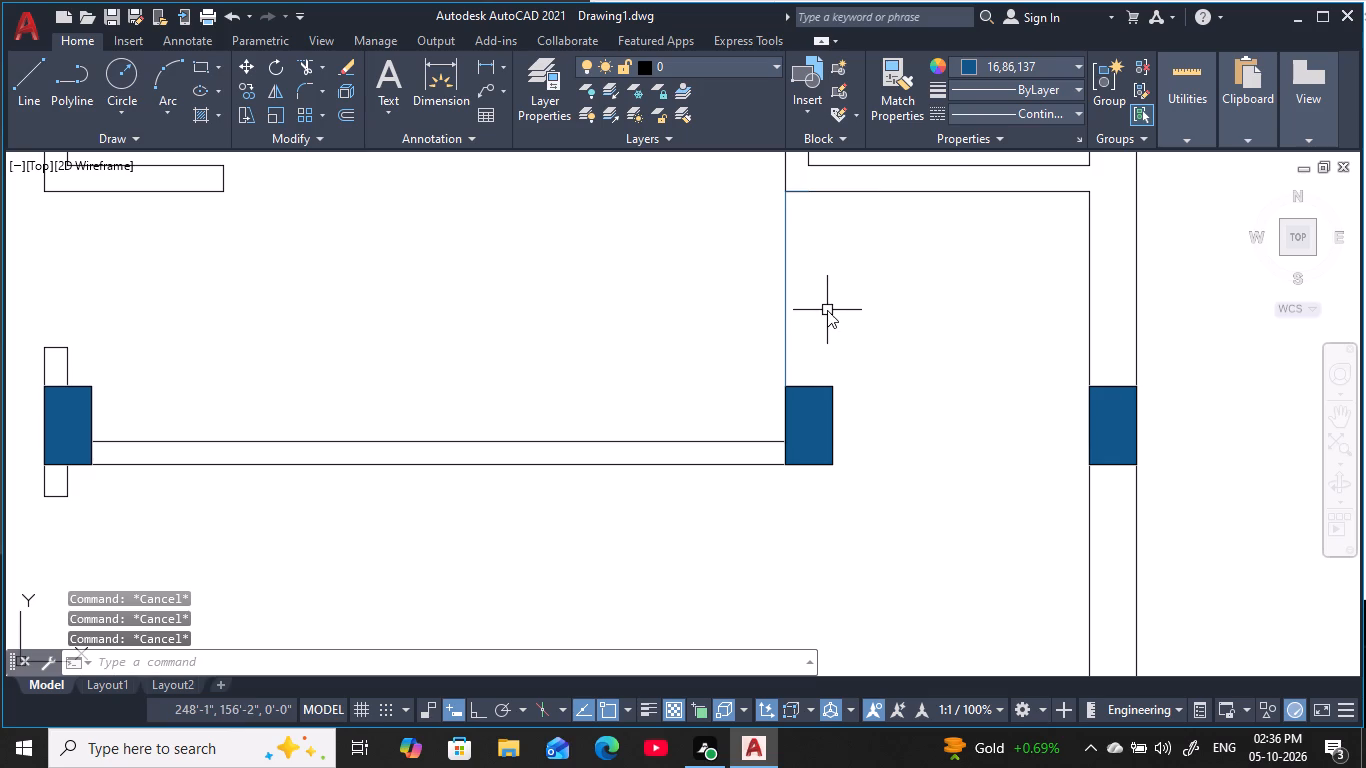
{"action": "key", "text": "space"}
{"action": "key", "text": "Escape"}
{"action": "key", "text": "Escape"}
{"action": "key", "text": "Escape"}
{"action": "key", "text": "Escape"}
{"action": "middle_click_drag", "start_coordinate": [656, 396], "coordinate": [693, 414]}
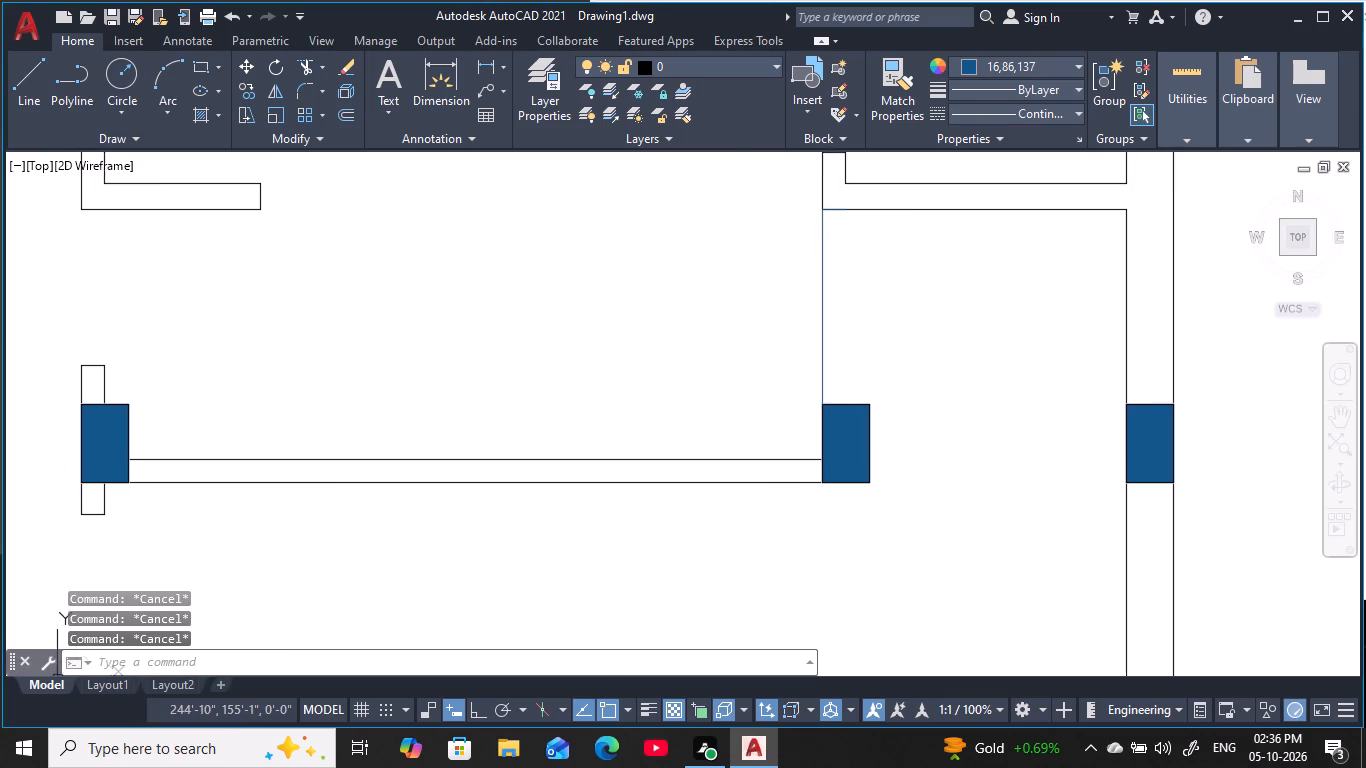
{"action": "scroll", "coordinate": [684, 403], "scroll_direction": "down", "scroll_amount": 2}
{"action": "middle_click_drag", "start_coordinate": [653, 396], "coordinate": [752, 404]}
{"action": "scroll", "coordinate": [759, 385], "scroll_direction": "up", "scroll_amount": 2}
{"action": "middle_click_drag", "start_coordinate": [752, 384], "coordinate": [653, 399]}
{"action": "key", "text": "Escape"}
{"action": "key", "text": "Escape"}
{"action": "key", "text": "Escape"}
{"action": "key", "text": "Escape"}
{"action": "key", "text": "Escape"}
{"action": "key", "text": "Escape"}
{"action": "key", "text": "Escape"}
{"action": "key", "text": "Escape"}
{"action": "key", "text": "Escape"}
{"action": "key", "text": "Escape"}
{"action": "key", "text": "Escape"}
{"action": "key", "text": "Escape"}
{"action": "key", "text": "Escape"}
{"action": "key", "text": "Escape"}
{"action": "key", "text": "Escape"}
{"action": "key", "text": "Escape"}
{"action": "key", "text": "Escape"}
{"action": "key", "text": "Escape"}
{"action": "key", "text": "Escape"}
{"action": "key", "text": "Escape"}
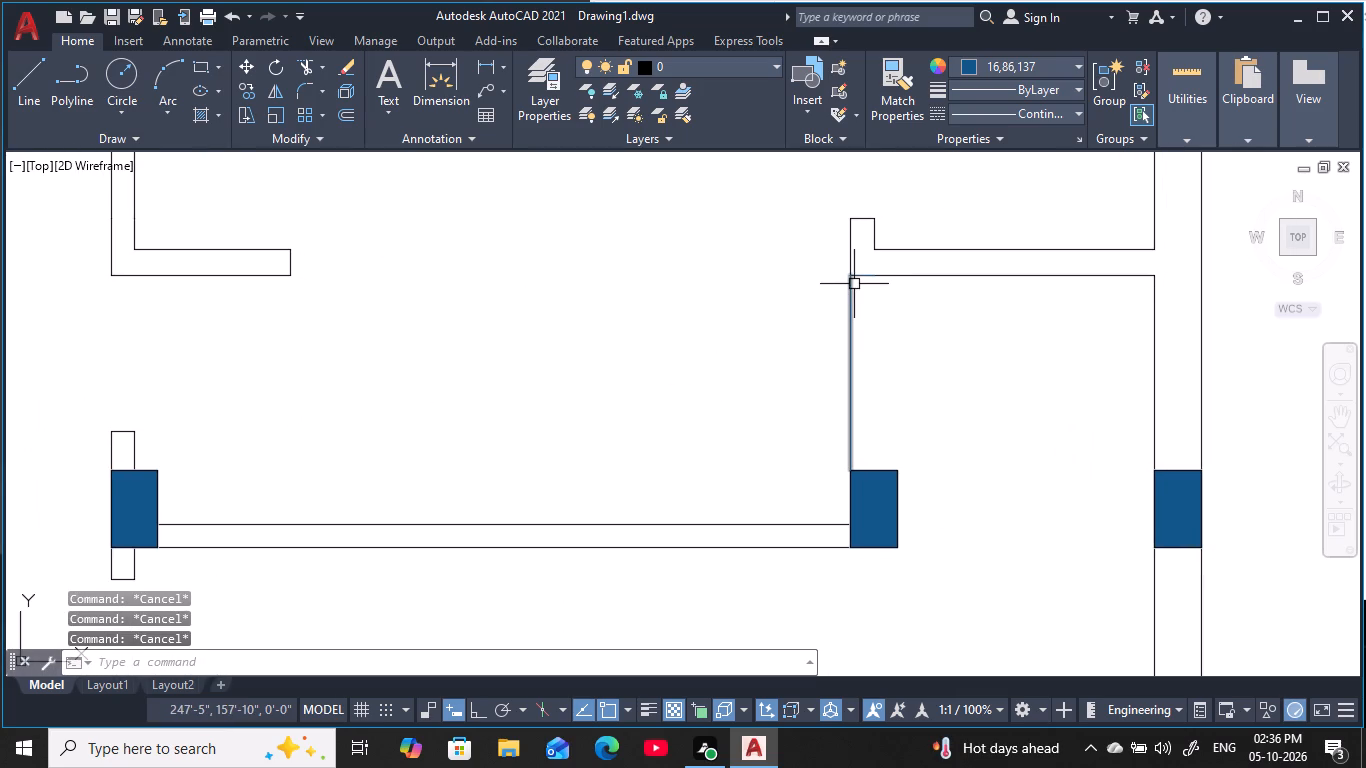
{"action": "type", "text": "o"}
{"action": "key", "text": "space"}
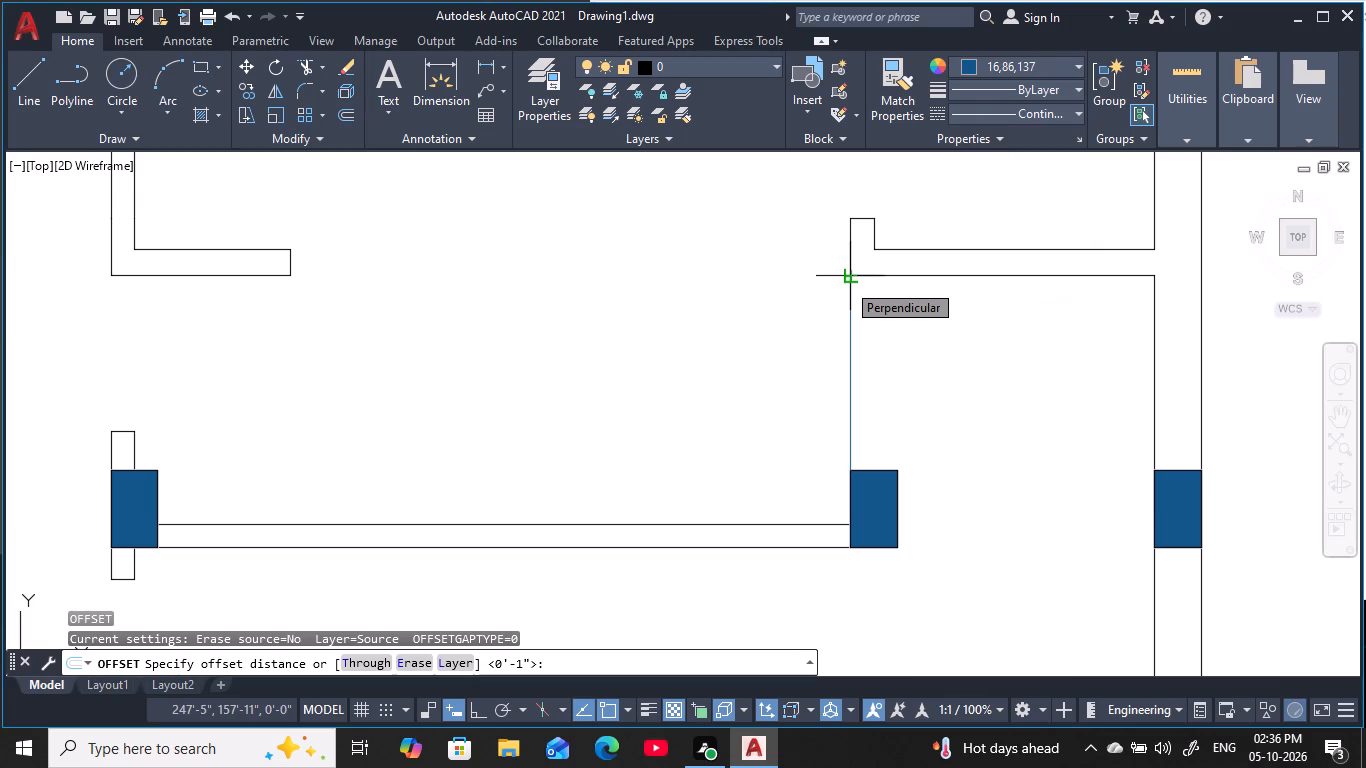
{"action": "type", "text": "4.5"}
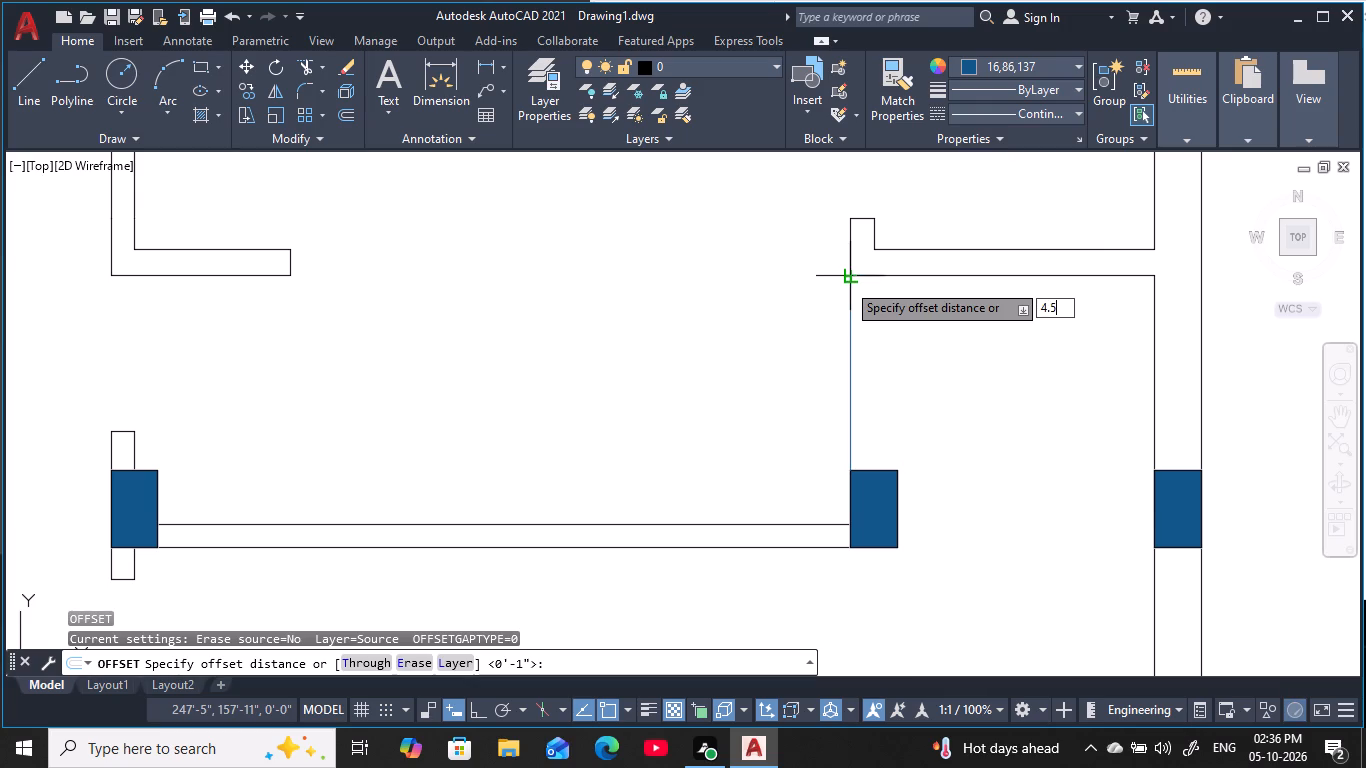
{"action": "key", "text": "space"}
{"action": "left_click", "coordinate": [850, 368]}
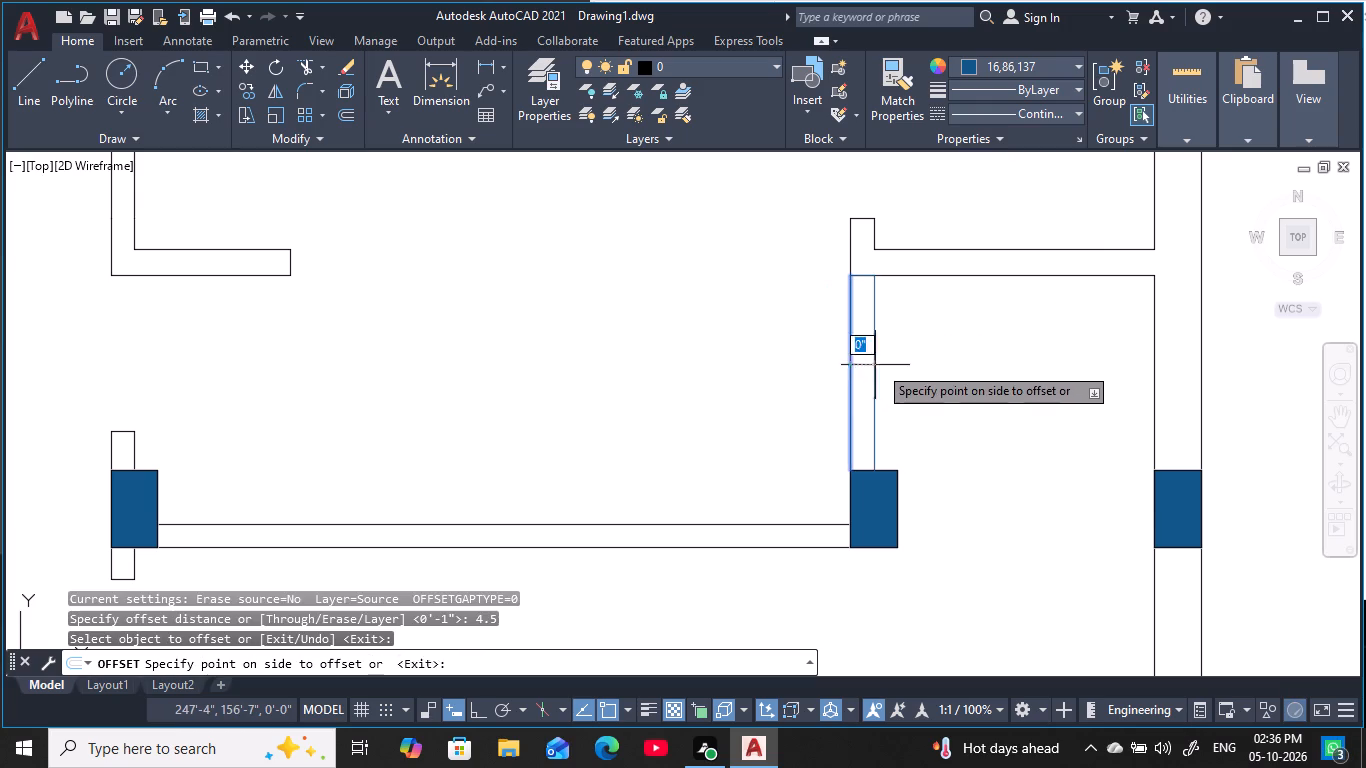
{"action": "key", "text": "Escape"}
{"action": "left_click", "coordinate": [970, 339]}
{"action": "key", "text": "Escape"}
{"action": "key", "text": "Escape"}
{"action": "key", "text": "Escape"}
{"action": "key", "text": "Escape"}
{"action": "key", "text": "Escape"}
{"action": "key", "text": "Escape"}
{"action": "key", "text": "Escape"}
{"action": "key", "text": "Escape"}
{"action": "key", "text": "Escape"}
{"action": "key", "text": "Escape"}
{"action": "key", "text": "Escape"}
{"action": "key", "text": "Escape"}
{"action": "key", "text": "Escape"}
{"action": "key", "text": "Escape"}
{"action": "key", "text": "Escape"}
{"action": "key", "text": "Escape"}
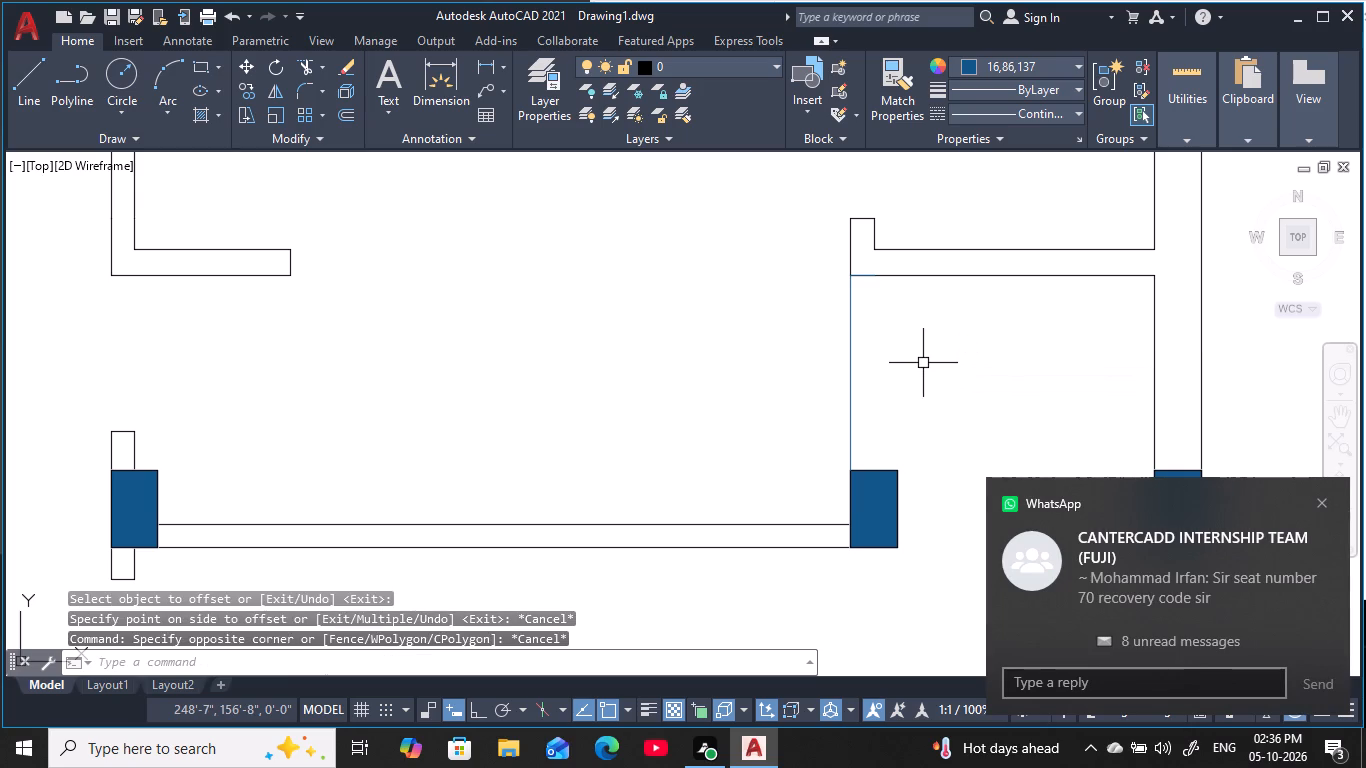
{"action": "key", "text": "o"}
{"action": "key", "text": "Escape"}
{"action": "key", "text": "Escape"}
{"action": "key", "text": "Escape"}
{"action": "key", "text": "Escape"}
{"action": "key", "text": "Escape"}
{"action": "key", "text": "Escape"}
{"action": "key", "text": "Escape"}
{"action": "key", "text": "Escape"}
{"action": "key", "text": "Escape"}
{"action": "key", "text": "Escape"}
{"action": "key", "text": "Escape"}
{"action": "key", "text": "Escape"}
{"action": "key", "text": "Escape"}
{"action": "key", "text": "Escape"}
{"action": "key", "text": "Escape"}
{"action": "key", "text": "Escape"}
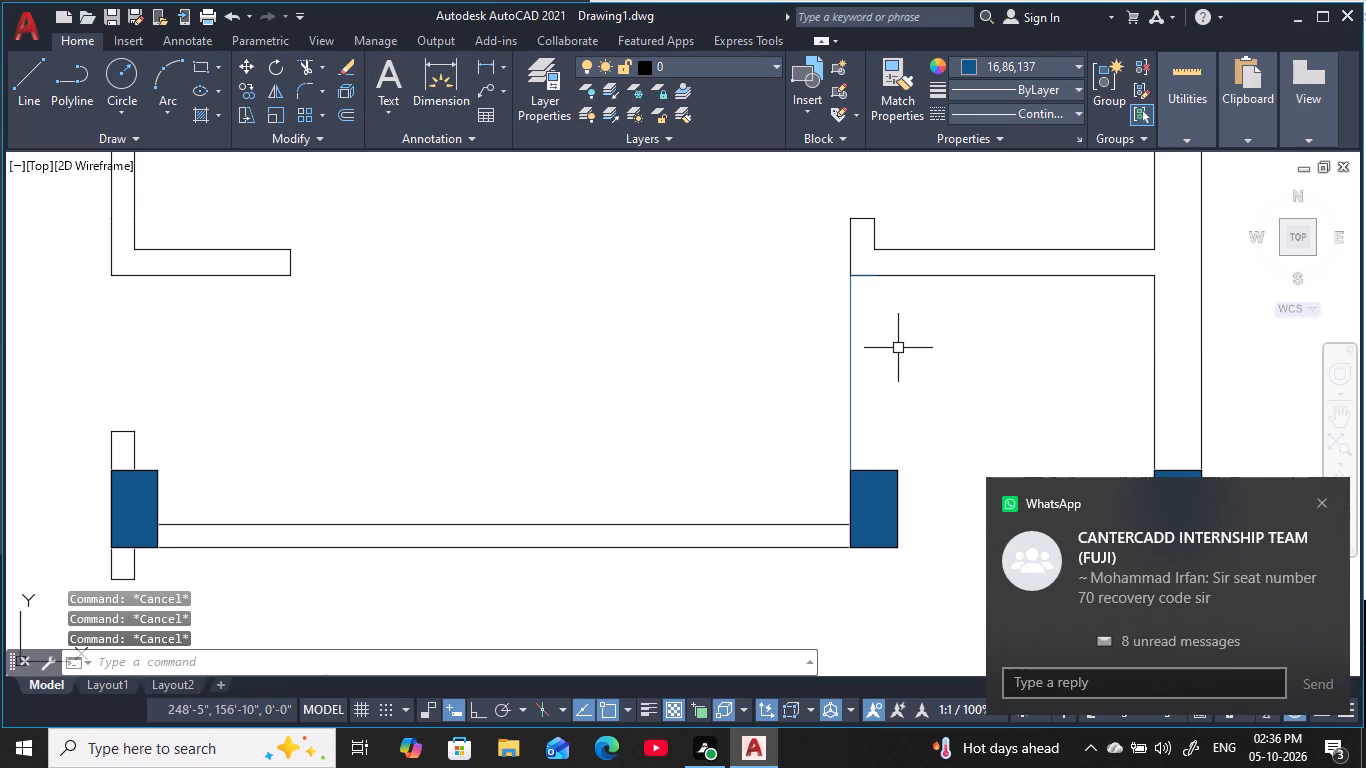
Offset the vertical window line at the upper right-side opening 4.5 inches to its right.
{"action": "key", "text": "o"}
{"action": "key", "text": "space"}
{"action": "key", "text": "4"}
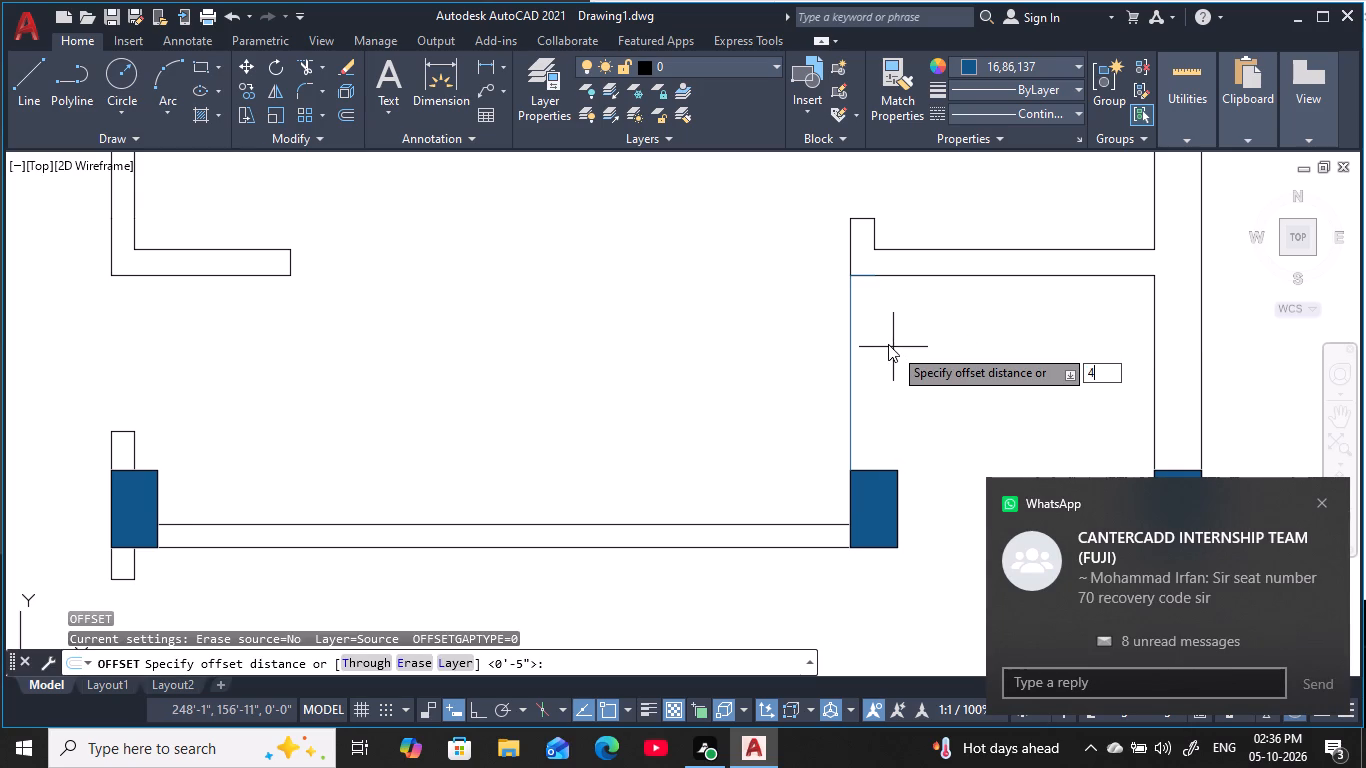
{"action": "key", "text": "period"}
{"action": "type", "text": "5"}
{"action": "key", "text": "space"}
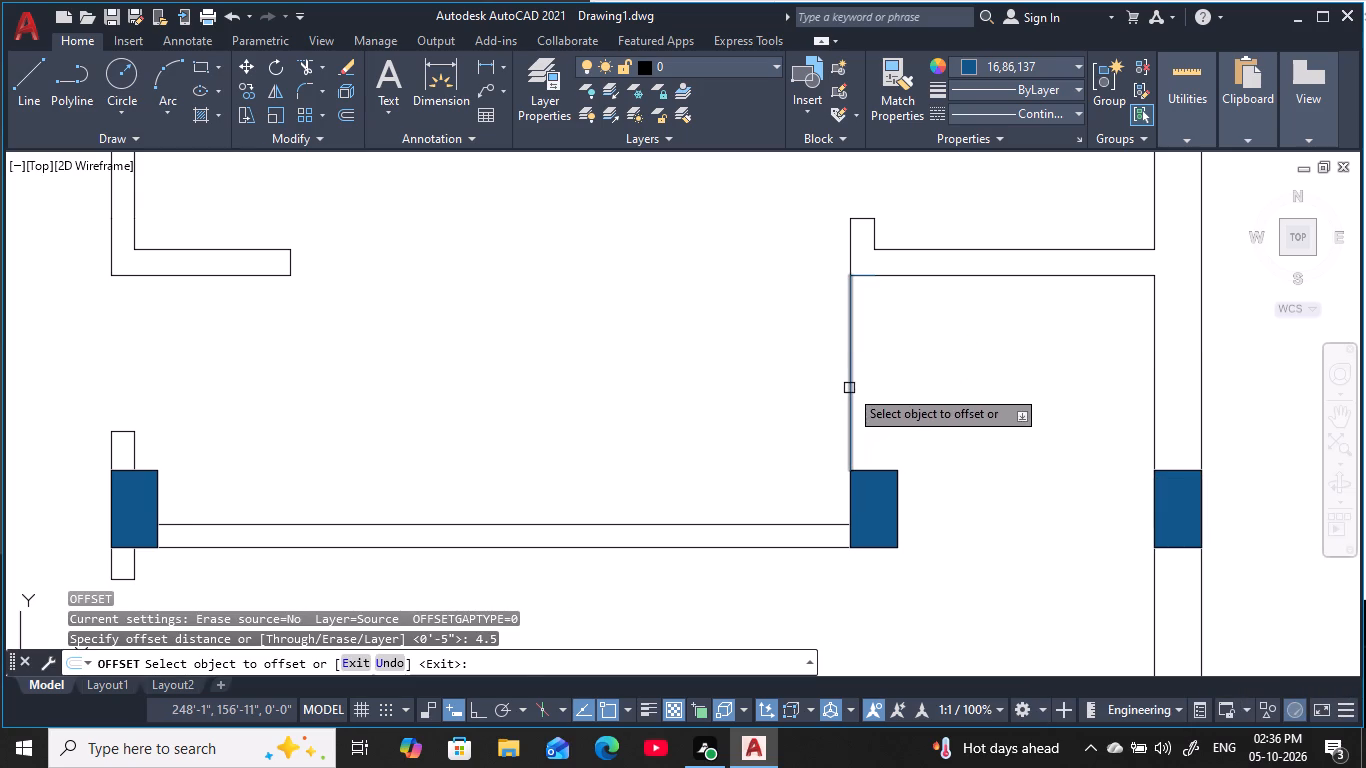
{"action": "left_click", "coordinate": [849, 388]}
{"action": "left_click", "coordinate": [950, 367]}
{"action": "key", "text": "Escape"}
{"action": "key", "text": "Escape"}
{"action": "key", "text": "Escape"}
{"action": "key", "text": "Escape"}
{"action": "key", "text": "Escape"}
{"action": "key", "text": "Escape"}
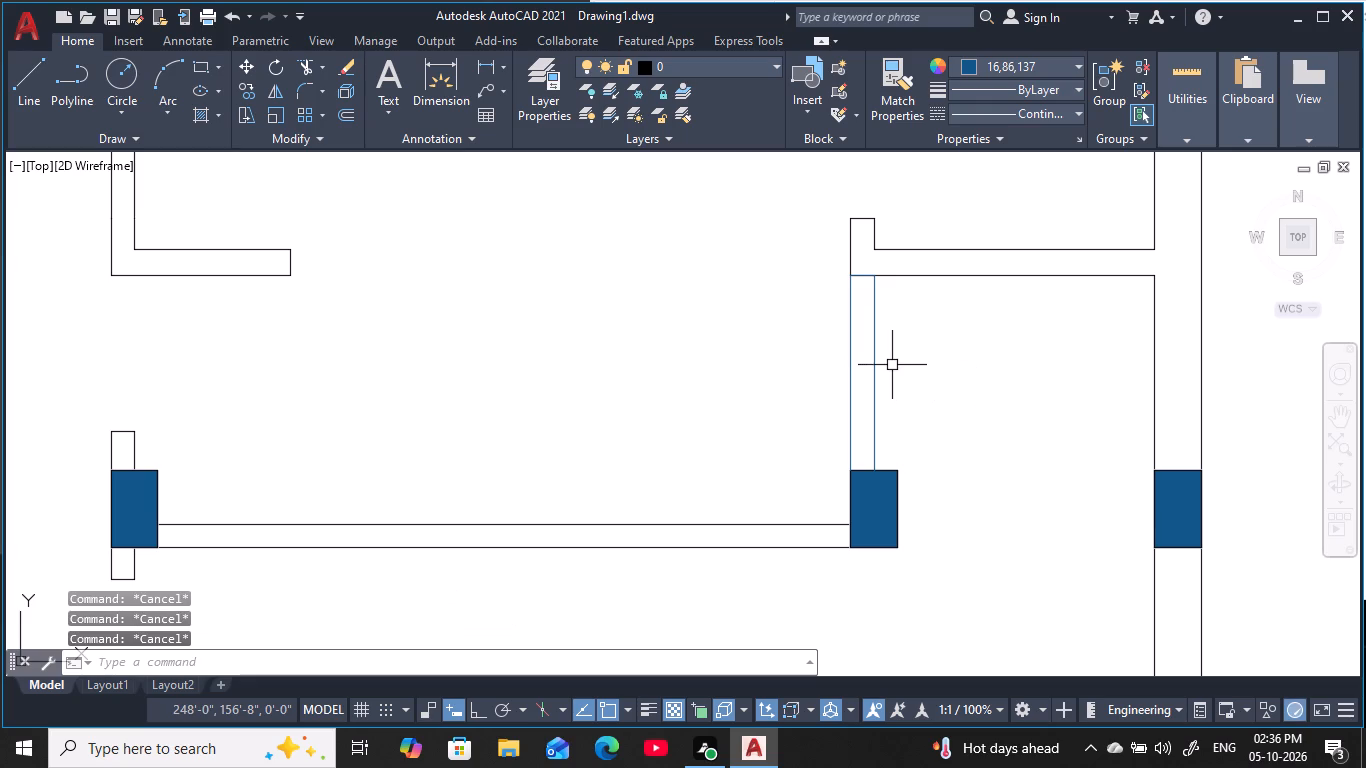
{"action": "key", "text": "Escape"}
{"action": "key", "text": "Escape"}
Draw a vertical centre line between the two window lines, from the wall edge's midpoint down to the column's top edge.
{"action": "key", "text": "l"}
{"action": "key", "text": "space"}
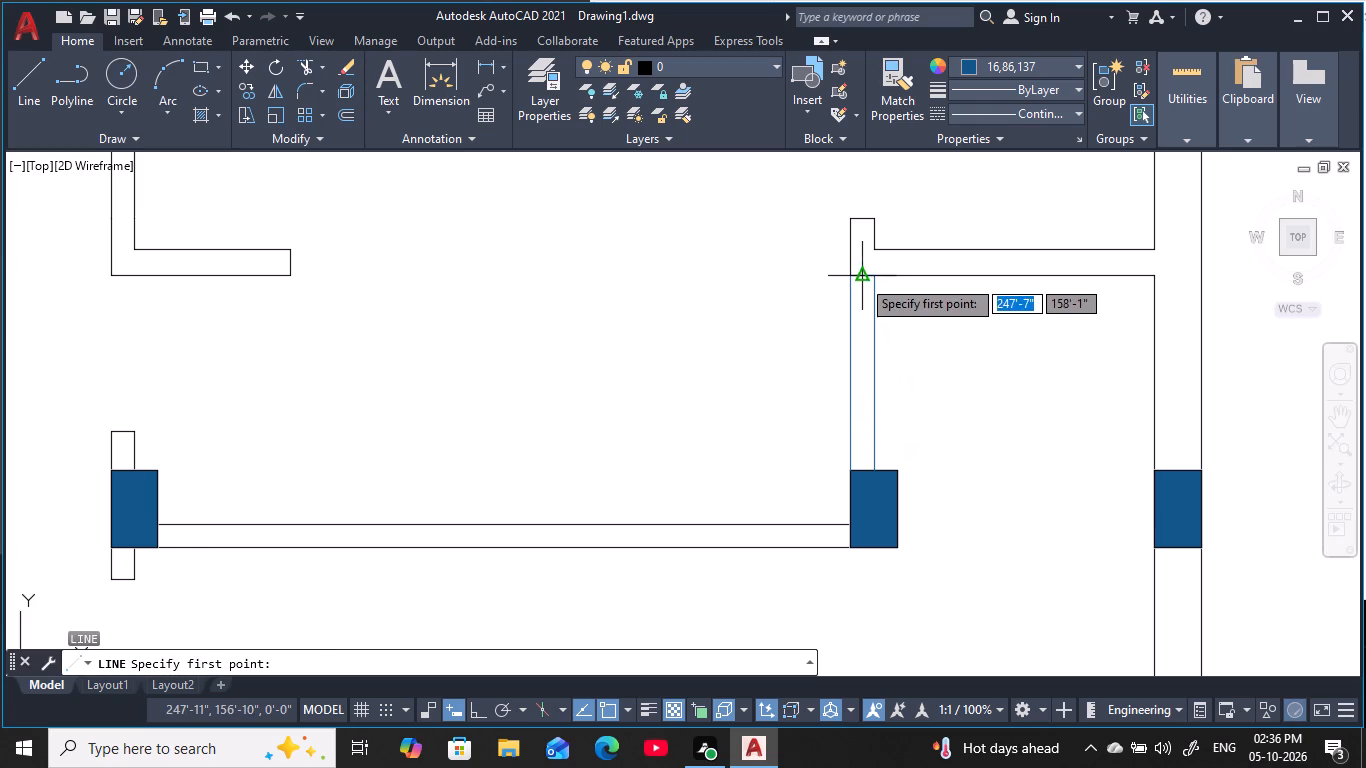
{"action": "left_click", "coordinate": [861, 278]}
{"action": "left_click", "coordinate": [862, 471]}
{"action": "key", "text": "Escape"}
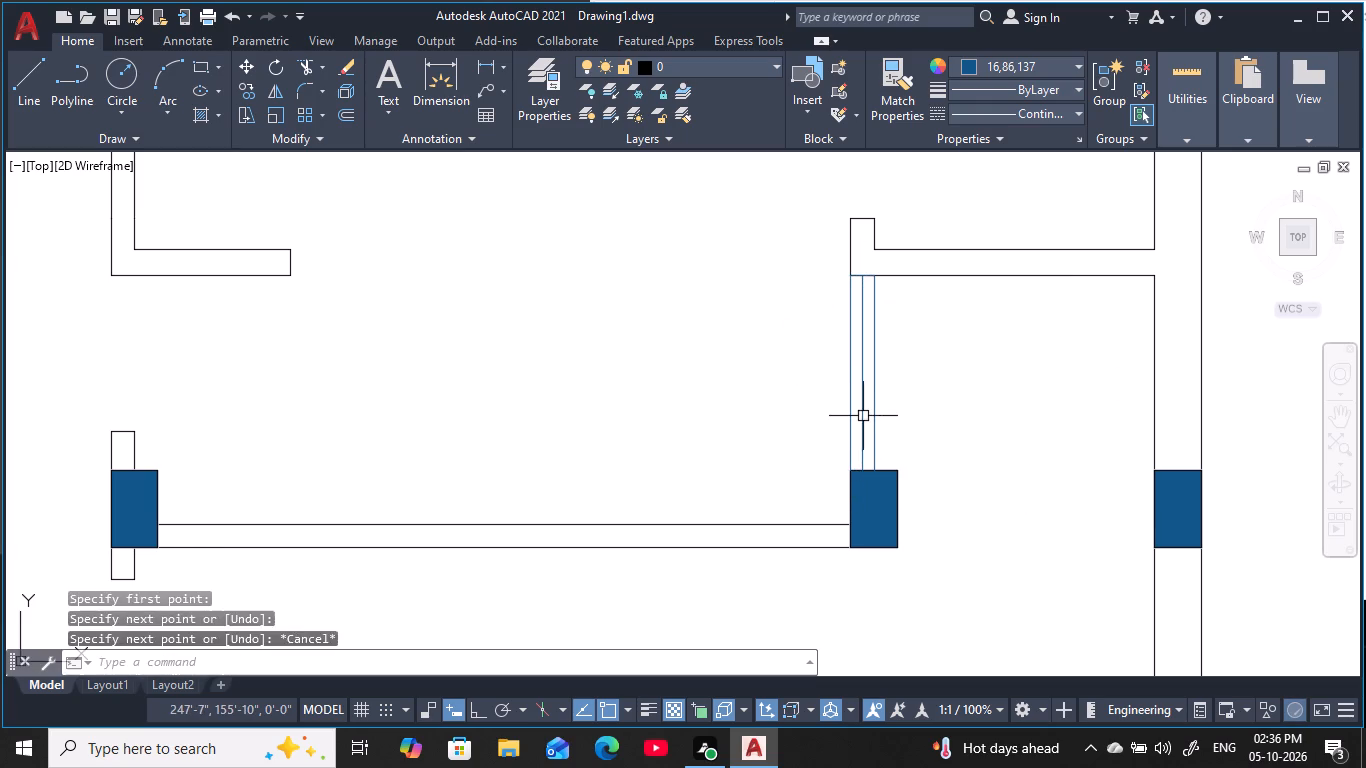
{"action": "key", "text": "Escape"}
{"action": "key", "text": "Escape"}
{"action": "key", "text": "Escape"}
{"action": "key", "text": "Escape"}
{"action": "key", "text": "Escape"}
{"action": "key", "text": "Escape"}
Offset the window's vertical centre line 1 inch to both sides.
{"action": "key", "text": "o"}
{"action": "key", "text": "space"}
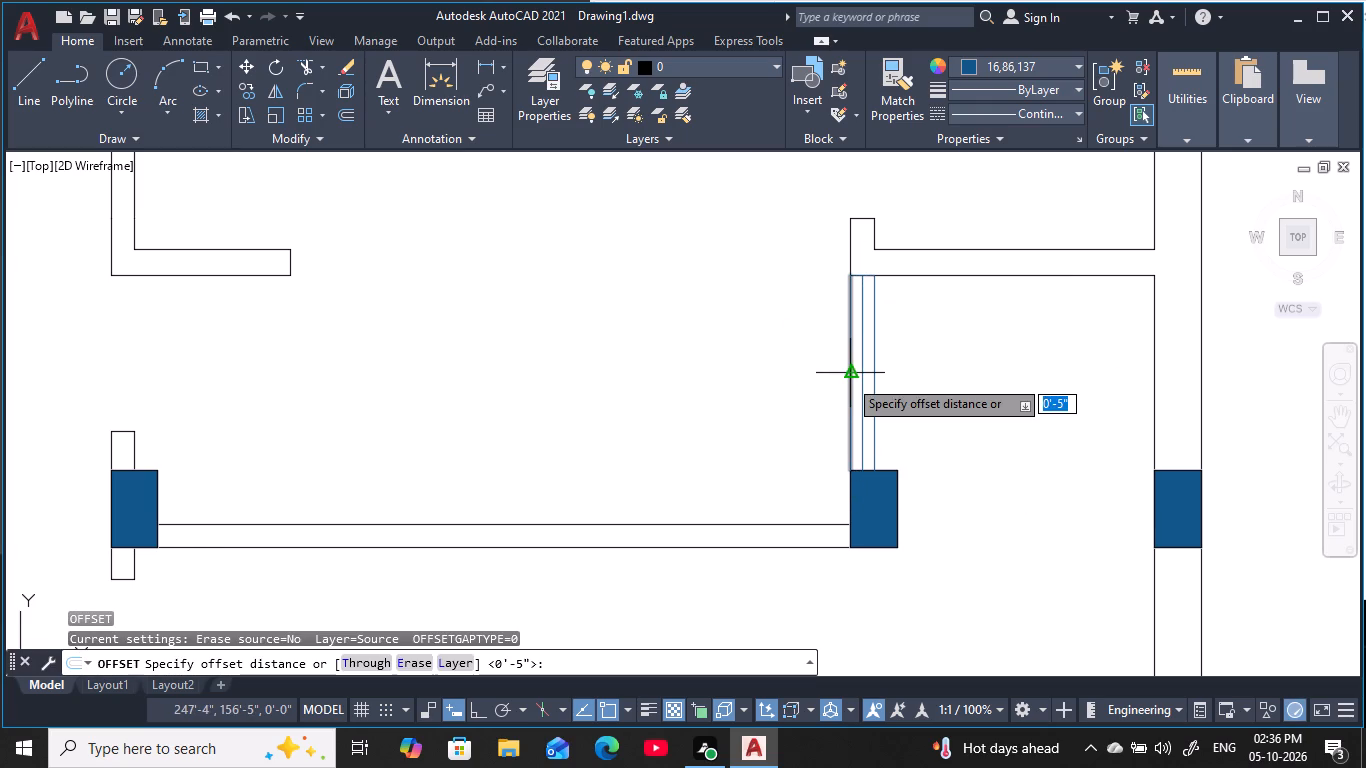
{"action": "type", "text": "1"}
{"action": "key", "text": "space"}
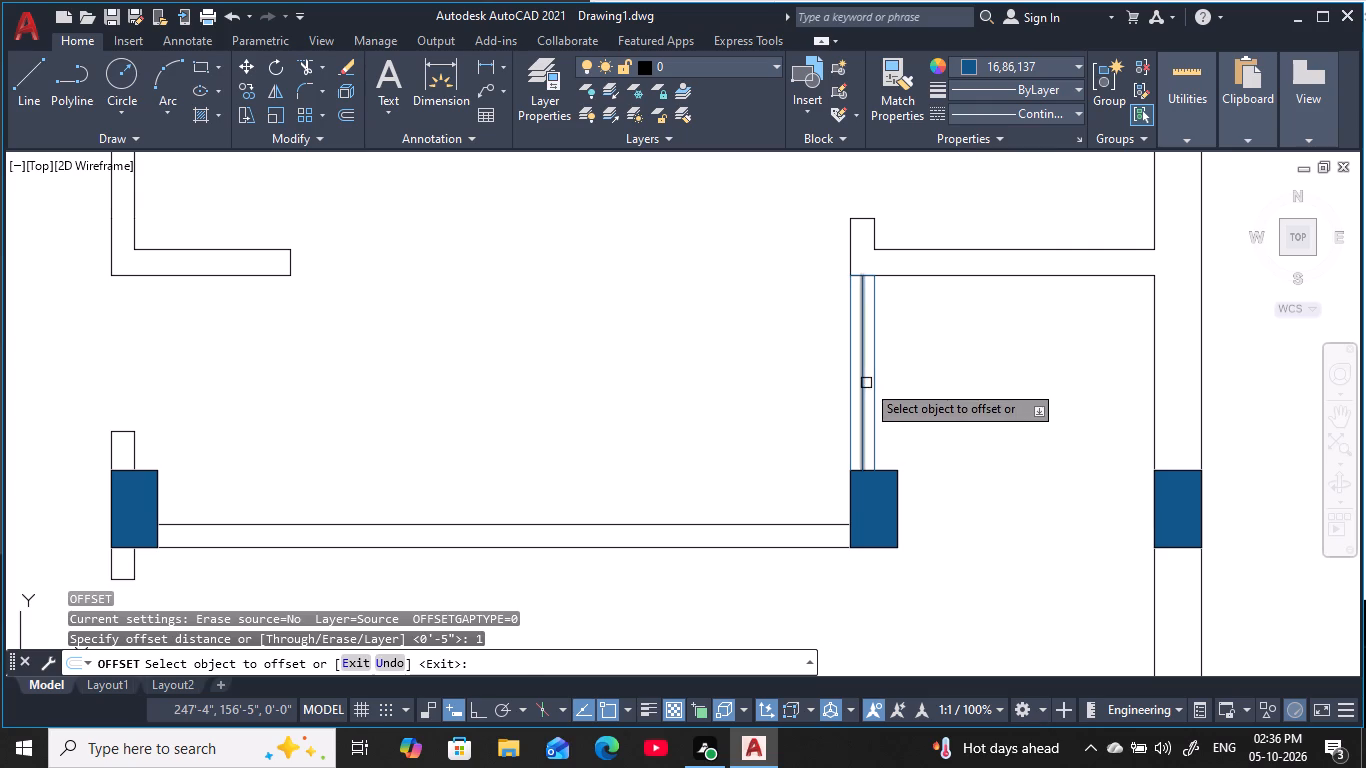
{"action": "left_click", "coordinate": [866, 383]}
{"action": "left_click", "coordinate": [901, 380]}
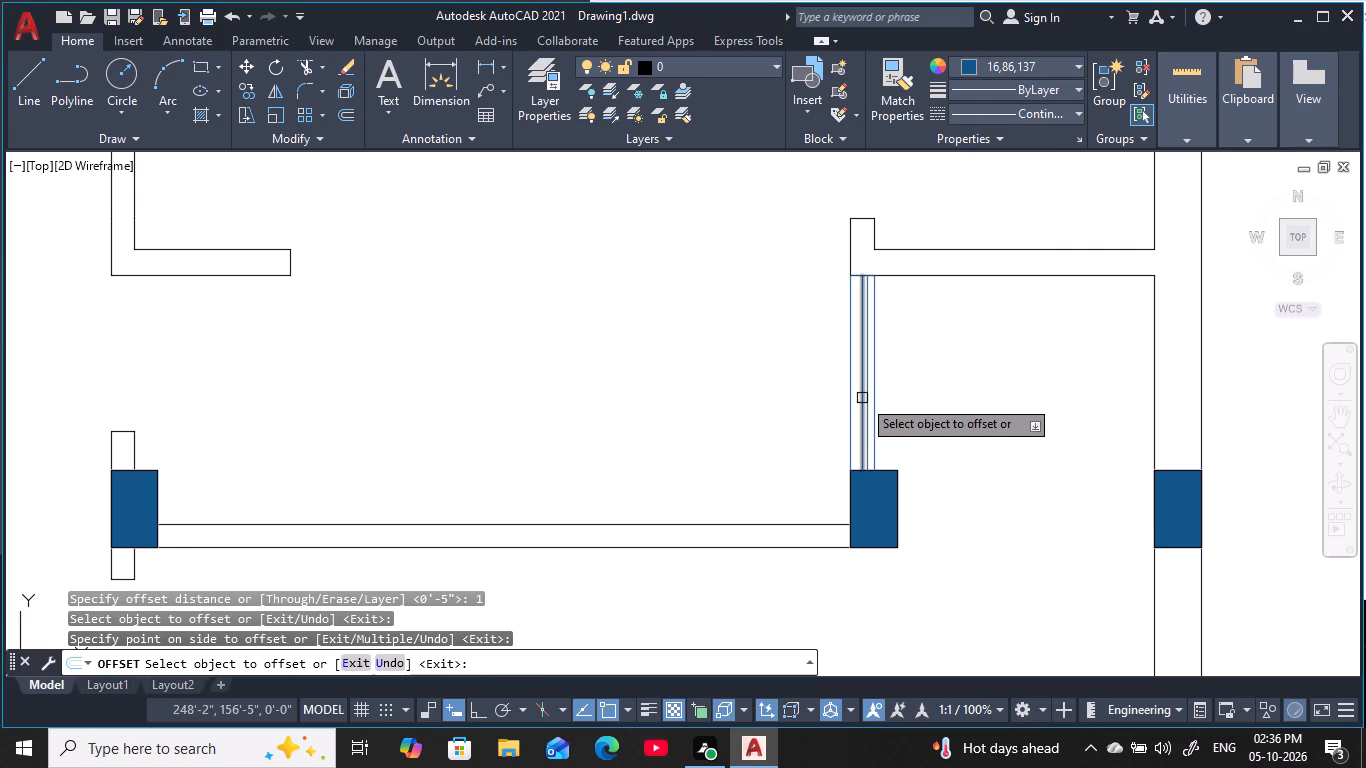
{"action": "left_click", "coordinate": [862, 398]}
{"action": "left_click", "coordinate": [773, 425]}
{"action": "key", "text": "Escape"}
{"action": "key", "text": "Escape"}
{"action": "key", "text": "Escape"}
Draw a vertical line from the wall corner below the same right-side column up to the column's bottom-left corner.
{"action": "scroll", "coordinate": [774, 431], "scroll_direction": "down", "scroll_amount": 2}
{"action": "middle_click_drag", "start_coordinate": [775, 434], "coordinate": [795, 430]}
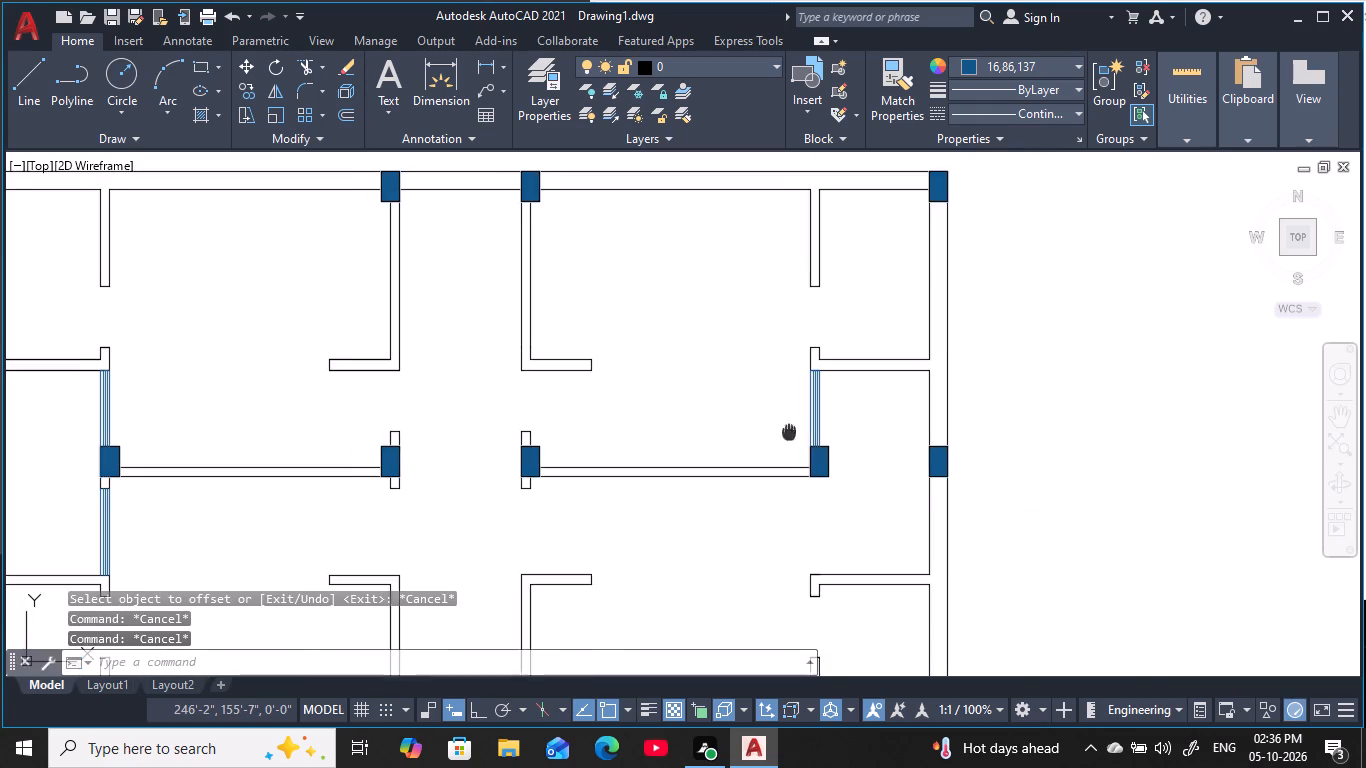
{"action": "middle_click_drag", "start_coordinate": [795, 430], "coordinate": [974, 363]}
{"action": "scroll", "coordinate": [941, 384], "scroll_direction": "down", "scroll_amount": 1}
{"action": "key", "text": "Escape"}
{"action": "key", "text": "Escape"}
{"action": "scroll", "coordinate": [952, 463], "scroll_direction": "up", "scroll_amount": 1}
{"action": "middle_click_drag", "start_coordinate": [952, 463], "coordinate": [844, 454]}
{"action": "key", "text": "Escape"}
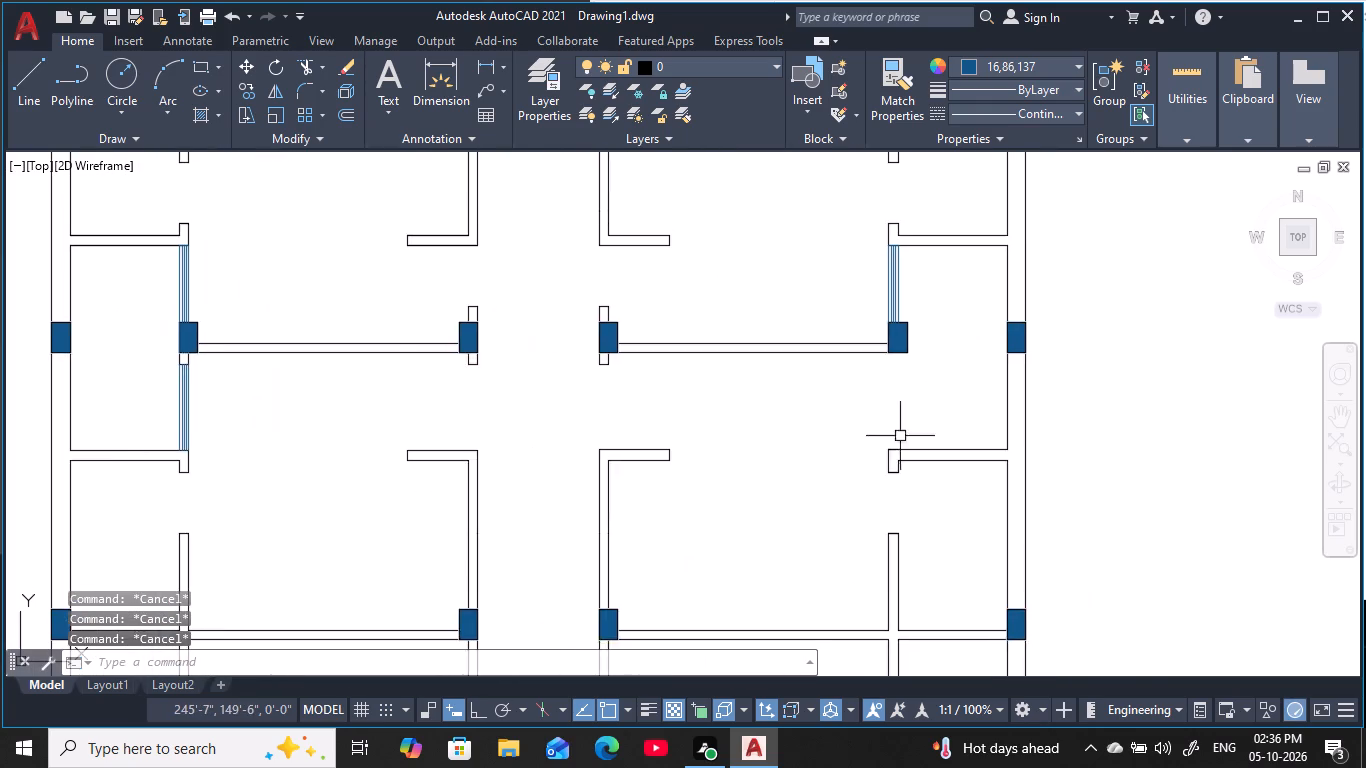
{"action": "key", "text": "Escape"}
{"action": "scroll", "coordinate": [901, 404], "scroll_direction": "up", "scroll_amount": 1}
{"action": "key", "text": "Escape"}
{"action": "middle_click_drag", "start_coordinate": [900, 401], "coordinate": [939, 501]}
{"action": "scroll", "coordinate": [927, 486], "scroll_direction": "up", "scroll_amount": 1}
{"action": "key", "text": "Escape"}
{"action": "key", "text": "Escape"}
{"action": "key", "text": "Escape"}
{"action": "middle_click_drag", "start_coordinate": [970, 439], "coordinate": [908, 429]}
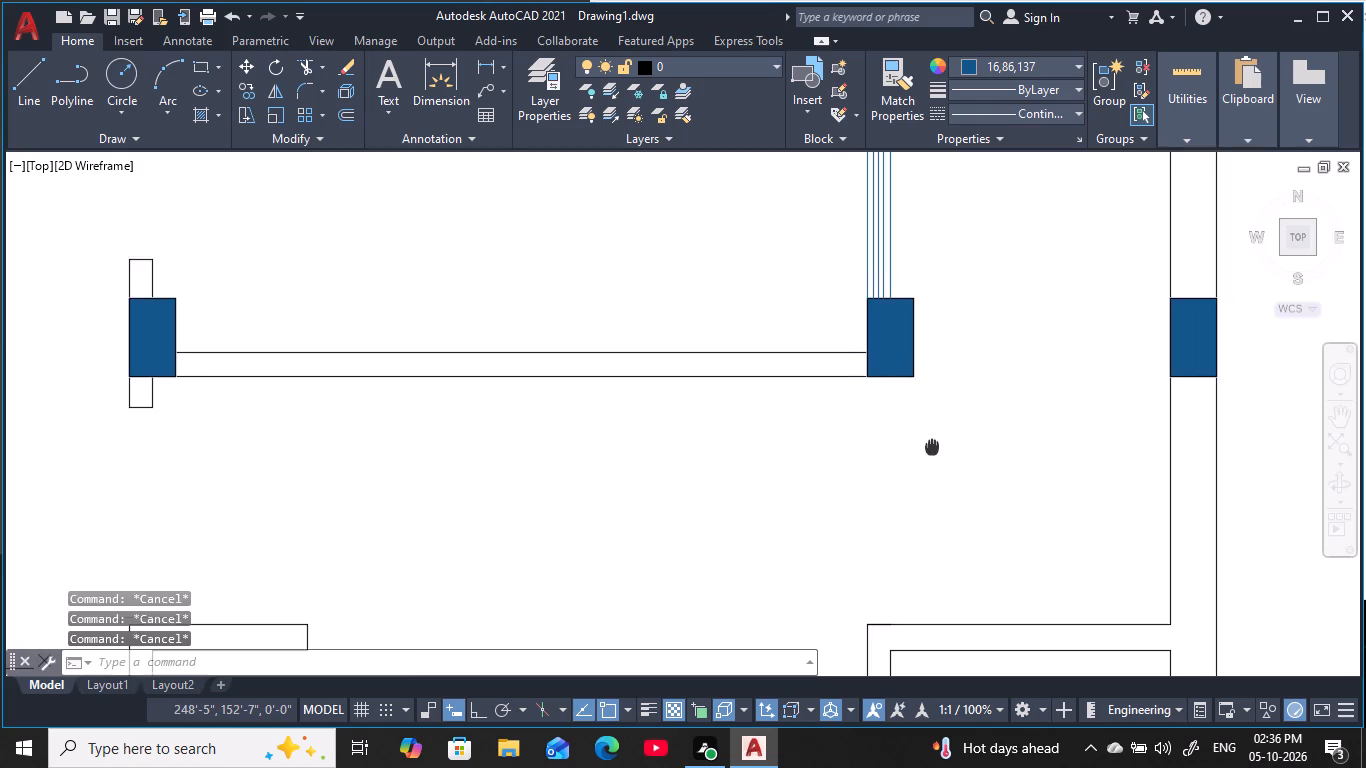
{"action": "middle_click_drag", "start_coordinate": [908, 429], "coordinate": [903, 424]}
{"action": "key", "text": "Escape"}
{"action": "scroll", "coordinate": [905, 408], "scroll_direction": "down", "scroll_amount": 1}
{"action": "key", "text": "Escape"}
{"action": "key", "text": "l"}
{"action": "key", "text": "space"}
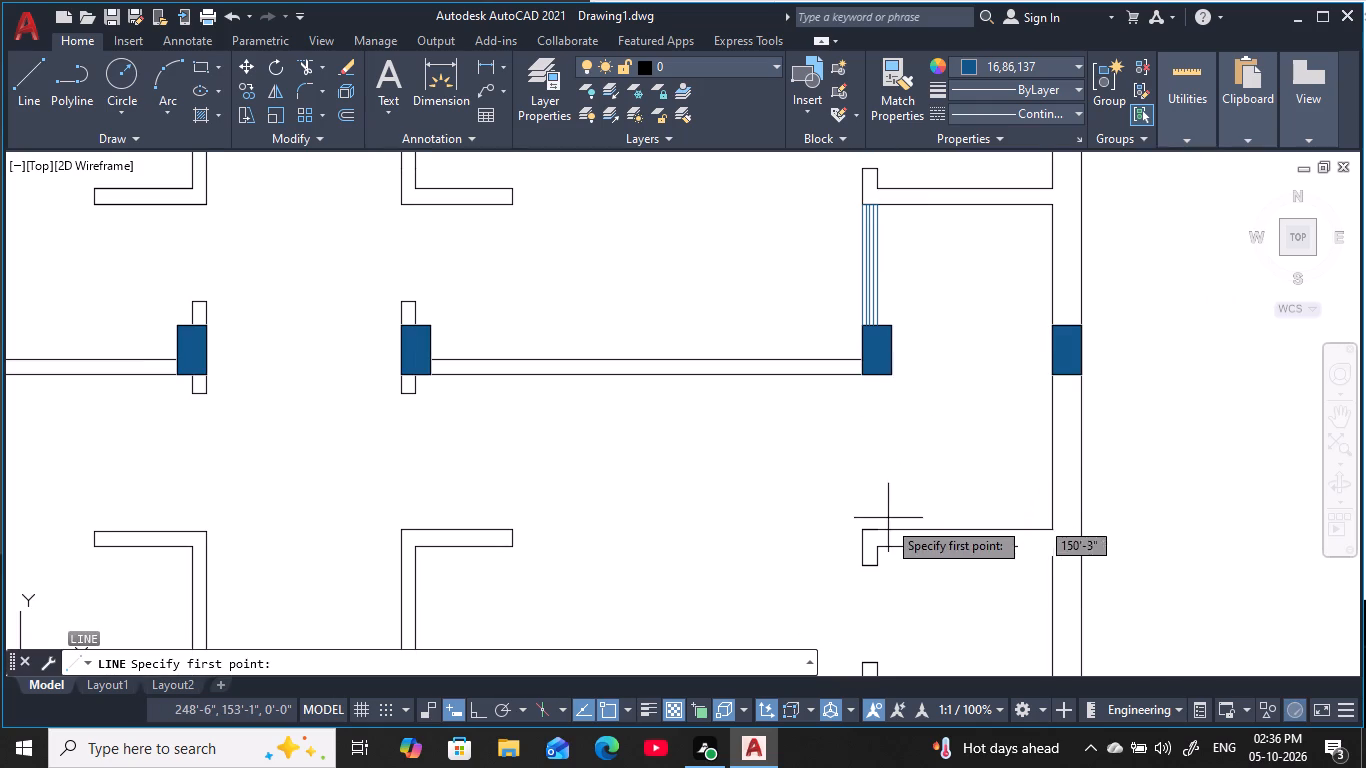
{"action": "left_click", "coordinate": [858, 530]}
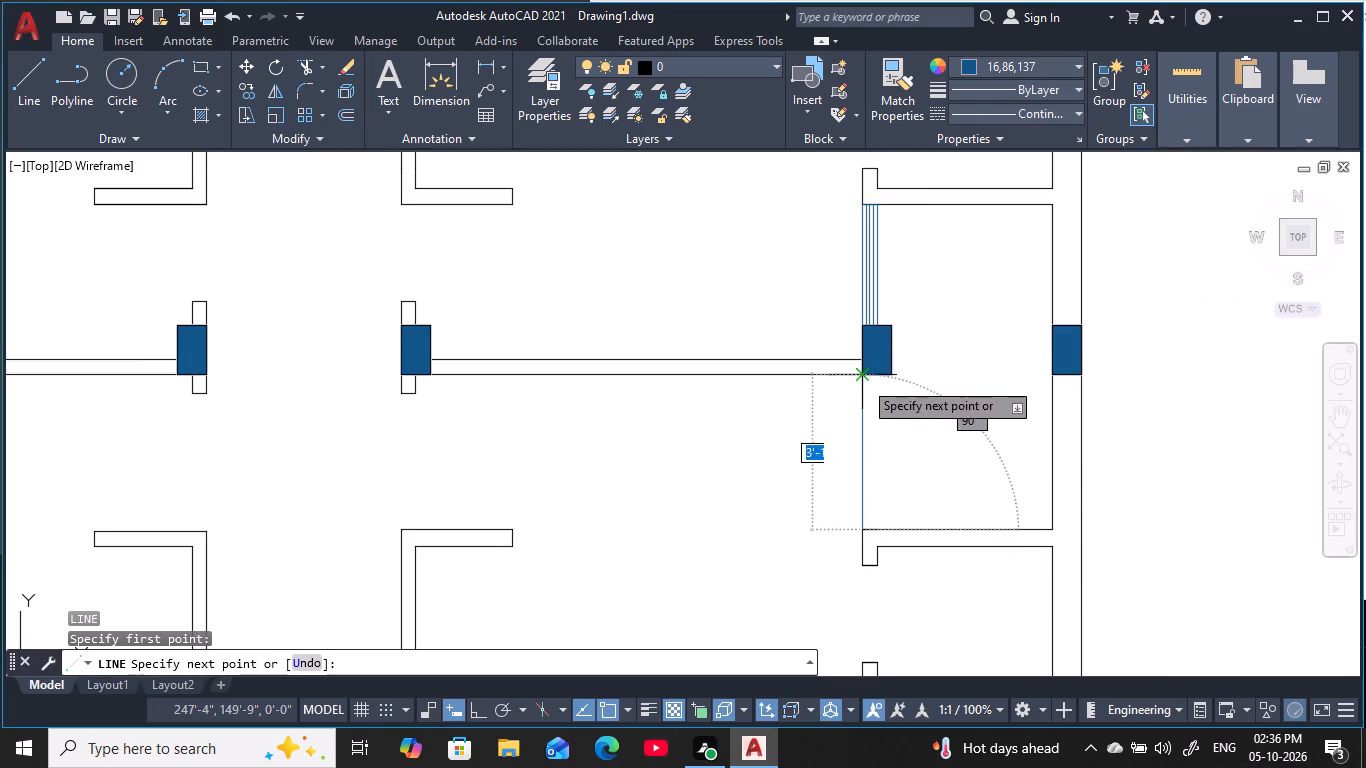
{"action": "left_click", "coordinate": [862, 372]}
{"action": "key", "text": "Escape"}
{"action": "key", "text": "Escape"}
{"action": "key", "text": "Escape"}
{"action": "key", "text": "Escape"}
{"action": "key", "text": "Escape"}
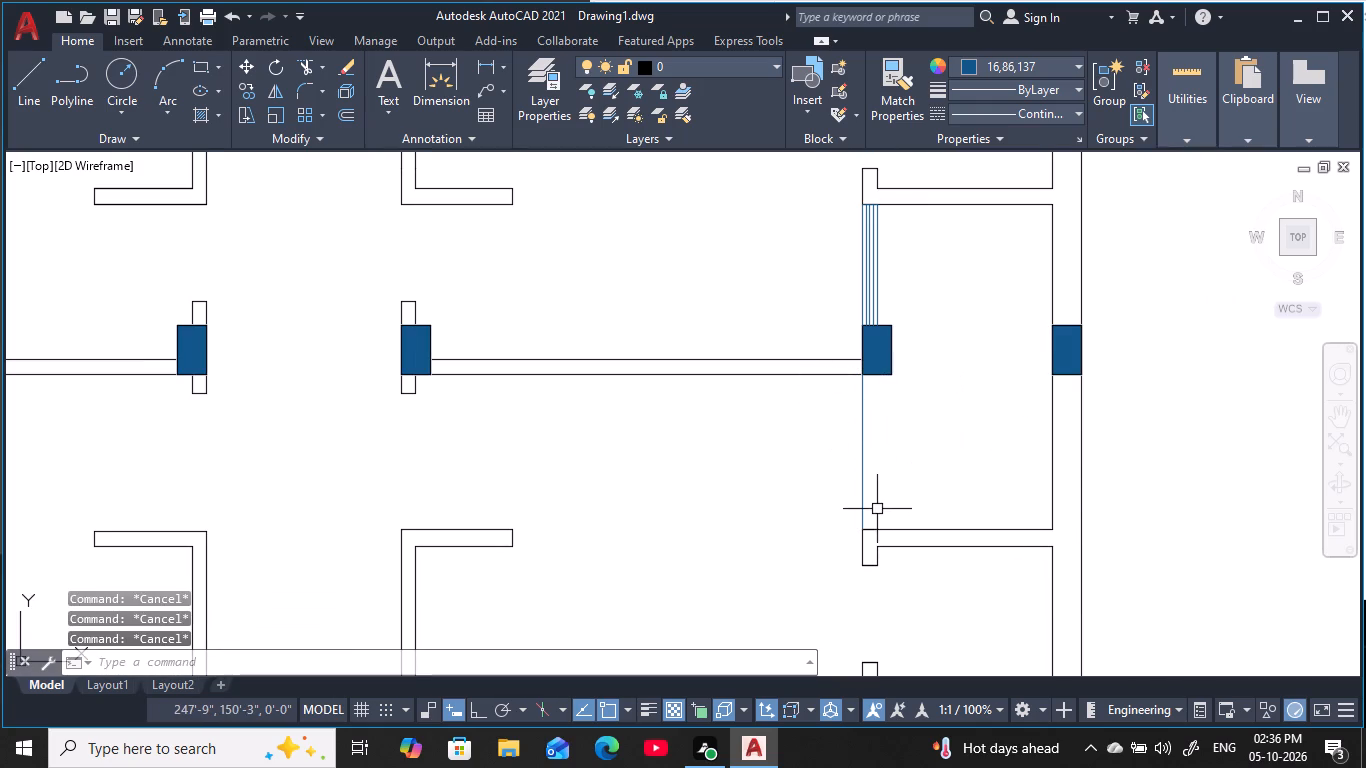
{"action": "key", "text": "Escape"}
{"action": "key", "text": "Escape"}
Offset the new vertical line below the column 4.5 inches to its right.
{"action": "type", "text": "o 4"}
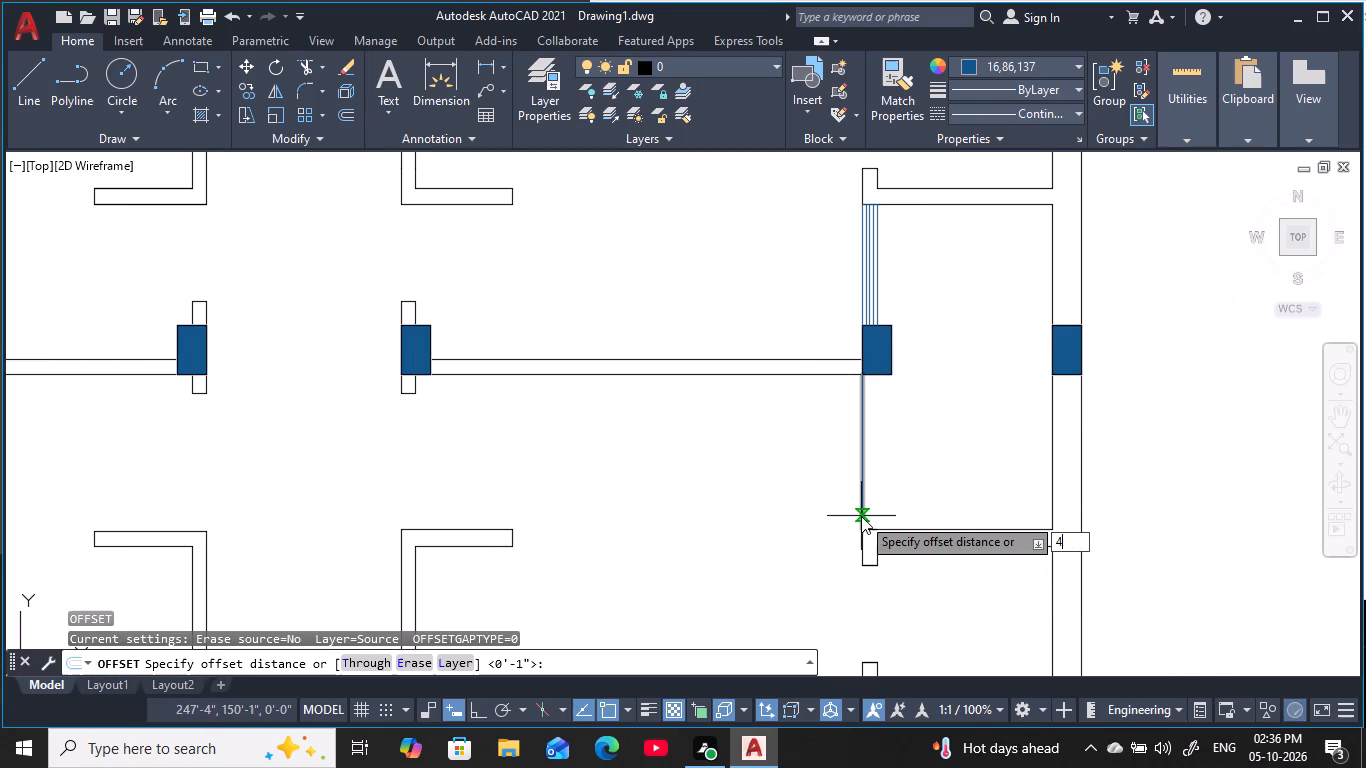
{"action": "key", "text": "apostrophe"}
{"action": "key", "text": "BackSpace"}
{"action": "key", "text": "period"}
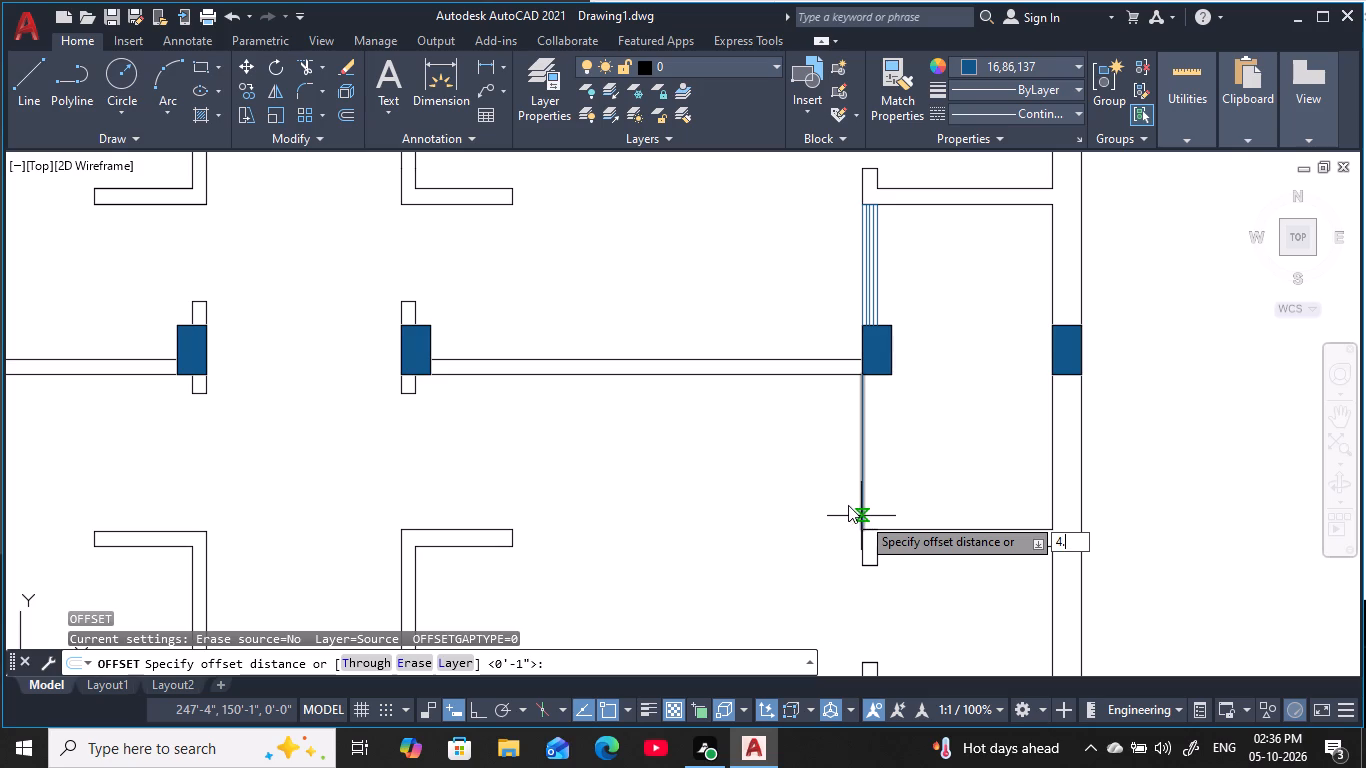
{"action": "type", "text": "5"}
{"action": "key", "text": "space"}
{"action": "left_click", "coordinate": [862, 508]}
{"action": "left_click", "coordinate": [944, 468]}
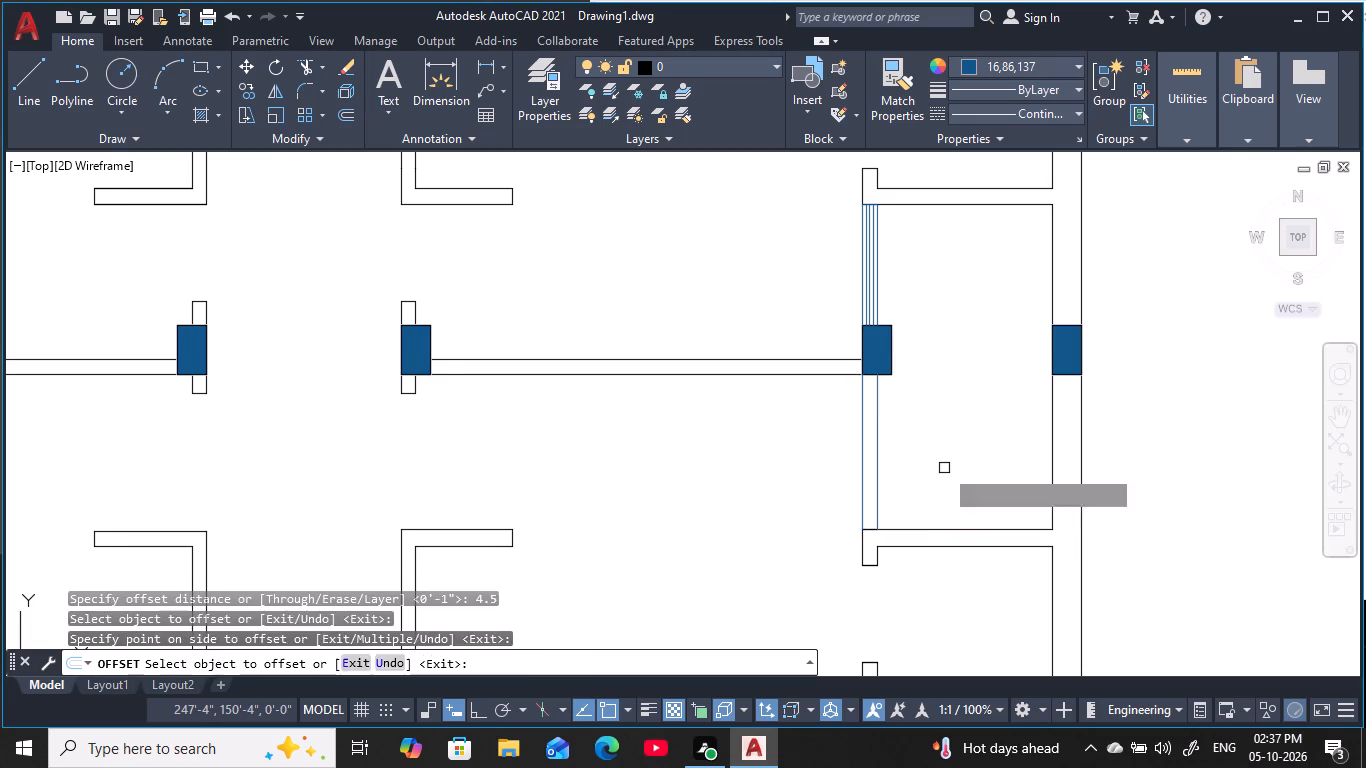
{"action": "key", "text": "Escape"}
{"action": "key", "text": "Escape"}
{"action": "key", "text": "Escape"}
{"action": "key", "text": "Escape"}
{"action": "key", "text": "Escape"}
{"action": "key", "text": "Escape"}
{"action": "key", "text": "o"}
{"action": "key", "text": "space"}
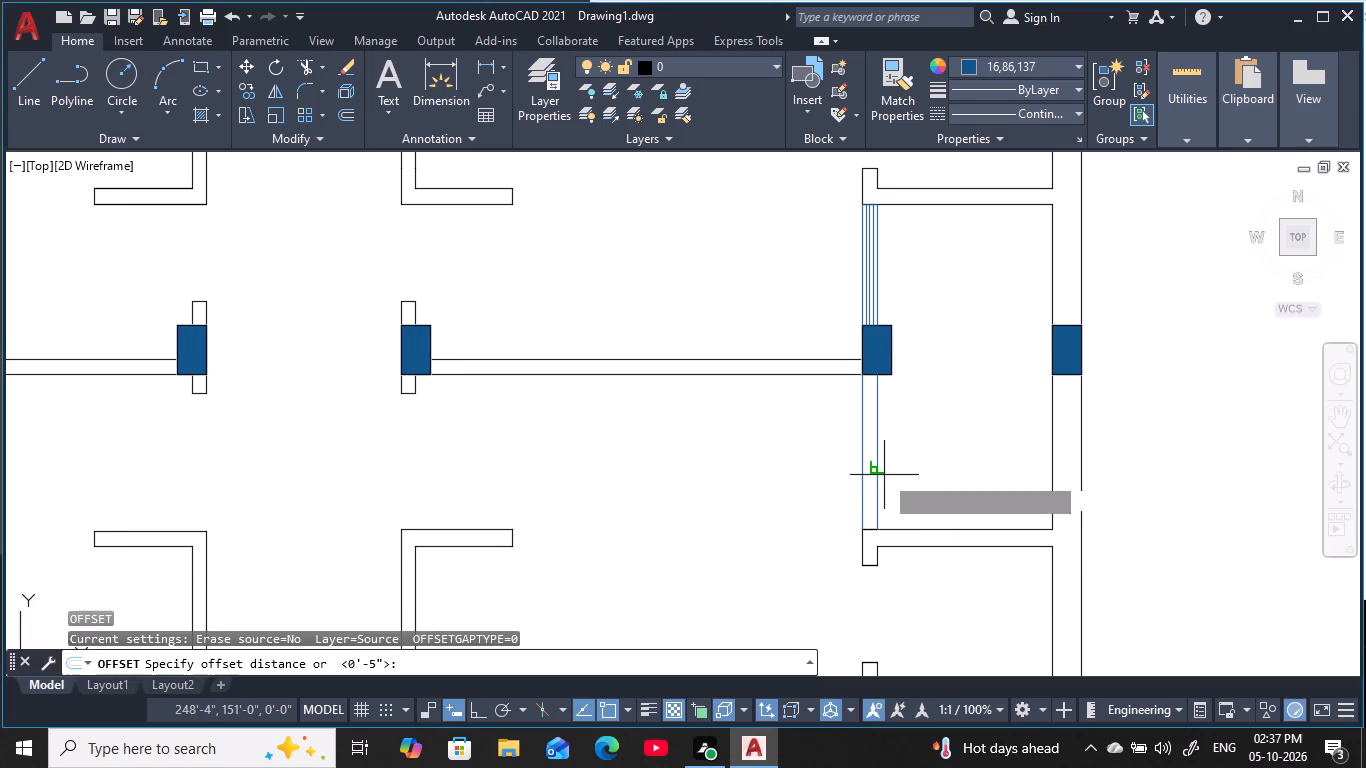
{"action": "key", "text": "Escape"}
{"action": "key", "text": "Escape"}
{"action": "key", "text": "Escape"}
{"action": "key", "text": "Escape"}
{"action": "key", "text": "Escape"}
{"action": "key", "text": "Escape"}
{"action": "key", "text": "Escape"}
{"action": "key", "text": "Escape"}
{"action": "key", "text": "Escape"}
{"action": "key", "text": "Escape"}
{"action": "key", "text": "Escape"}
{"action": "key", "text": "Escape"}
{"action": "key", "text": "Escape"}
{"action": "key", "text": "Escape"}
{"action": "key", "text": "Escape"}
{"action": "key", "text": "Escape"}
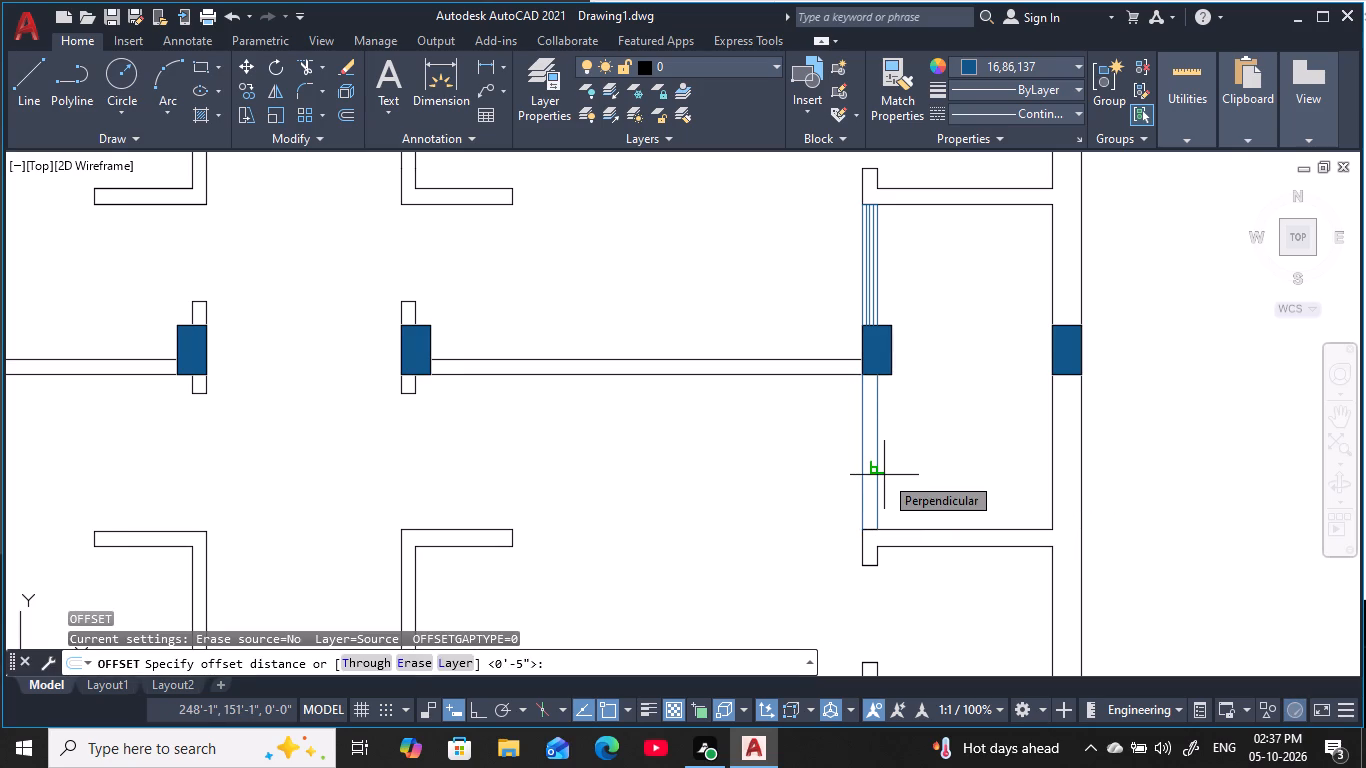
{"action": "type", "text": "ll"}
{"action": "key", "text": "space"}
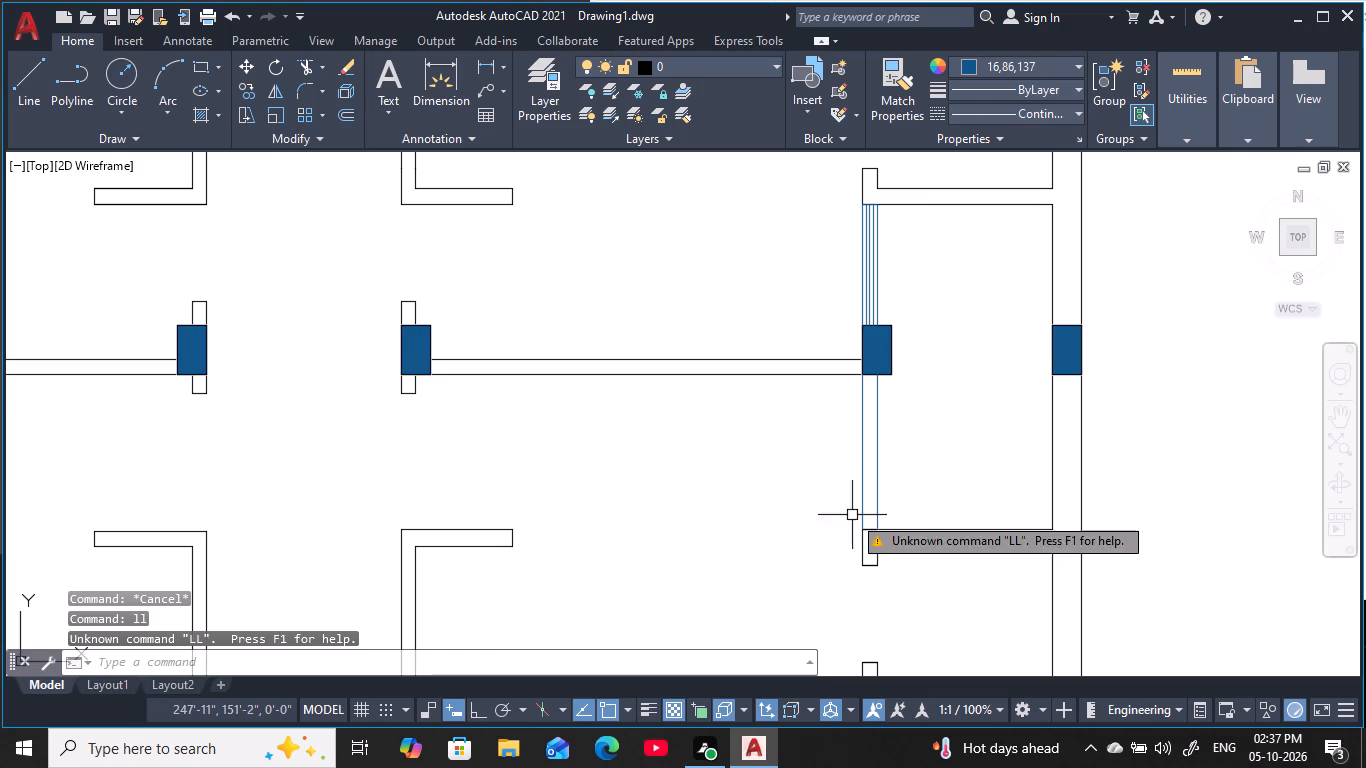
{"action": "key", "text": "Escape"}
Draw a short horizontal line across the wall end, joining the lower ends of the two window lines below the column.
{"action": "scroll", "coordinate": [852, 535], "scroll_direction": "up", "scroll_amount": 2}
{"action": "key", "text": "Escape"}
{"action": "middle_click_drag", "start_coordinate": [852, 533], "coordinate": [820, 523]}
{"action": "key", "text": "Escape"}
{"action": "key", "text": "Escape"}
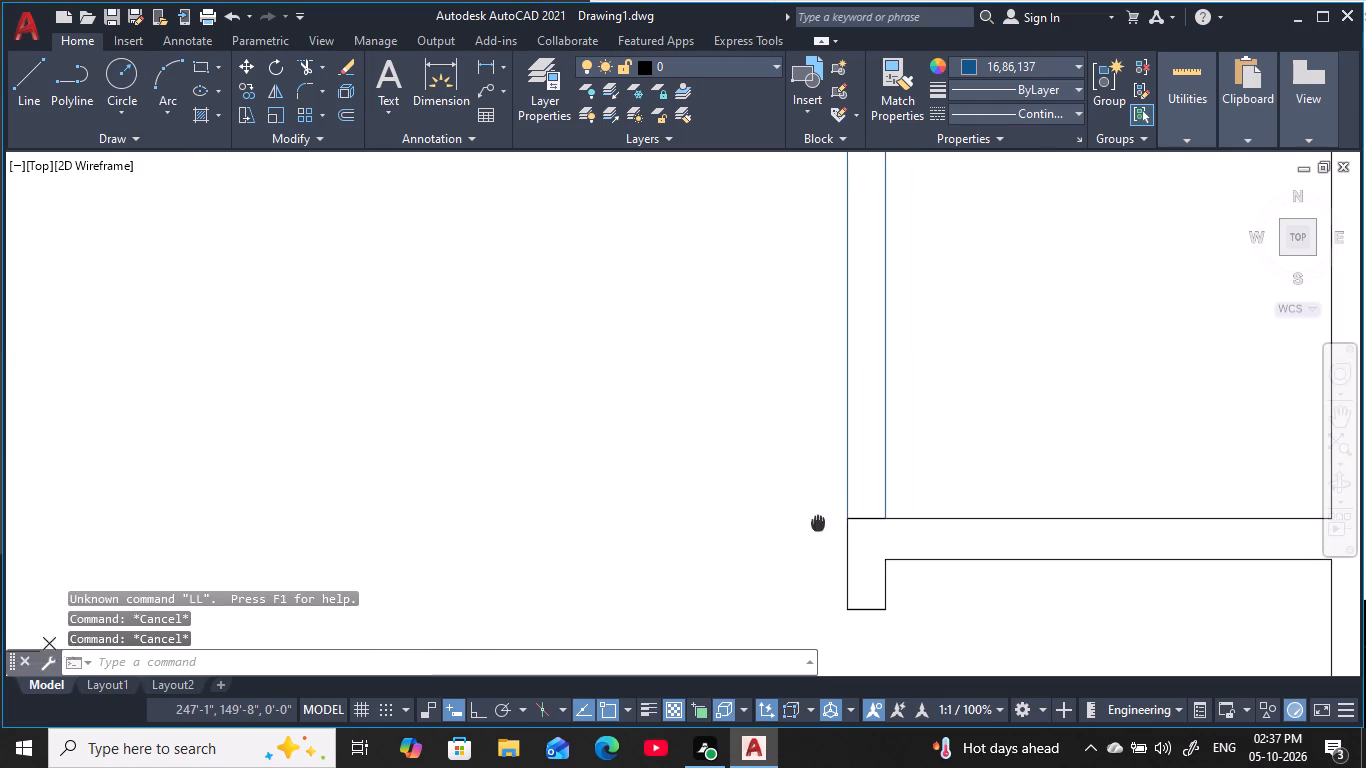
{"action": "key", "text": "l"}
{"action": "key", "text": "space"}
{"action": "left_click", "coordinate": [847, 519]}
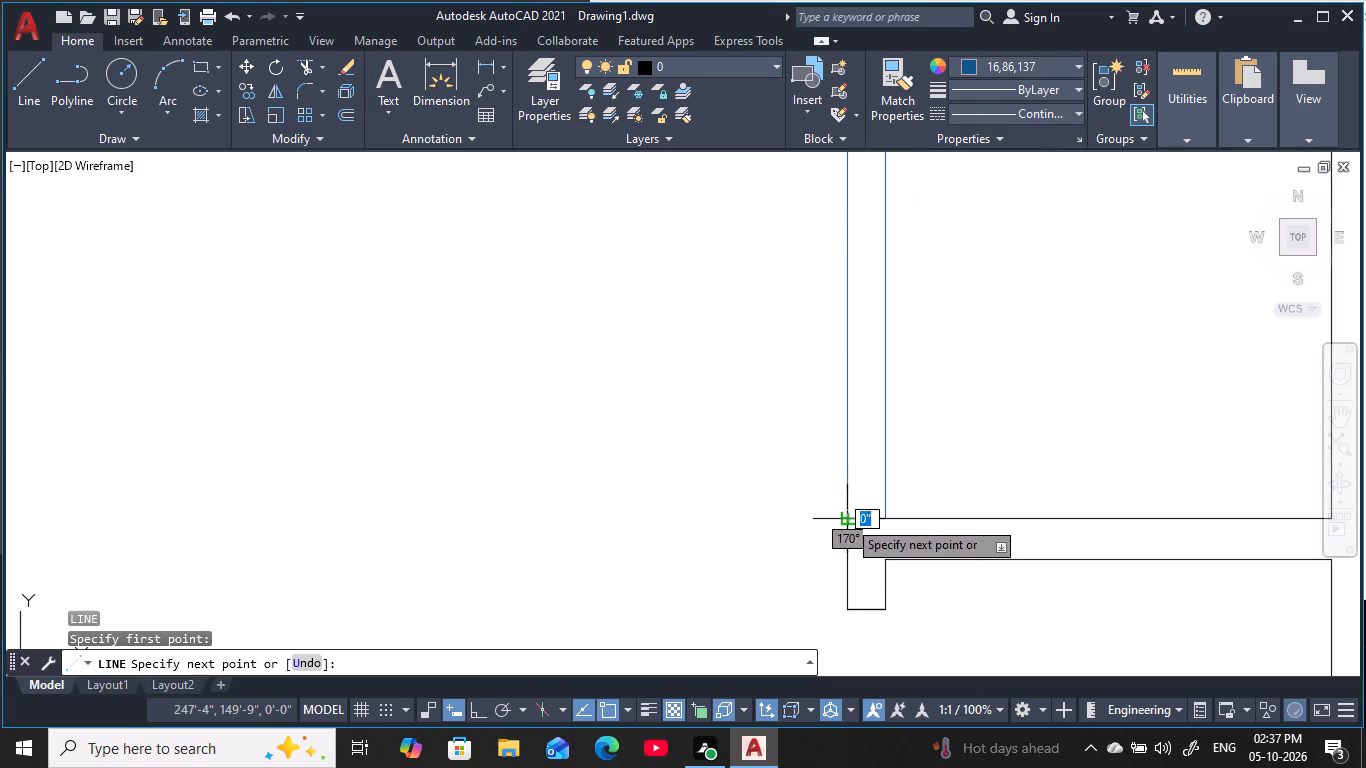
{"action": "left_click", "coordinate": [884, 519]}
{"action": "key", "text": "Escape"}
{"action": "key", "text": "Escape"}
{"action": "key", "text": "Escape"}
{"action": "key", "text": "Escape"}
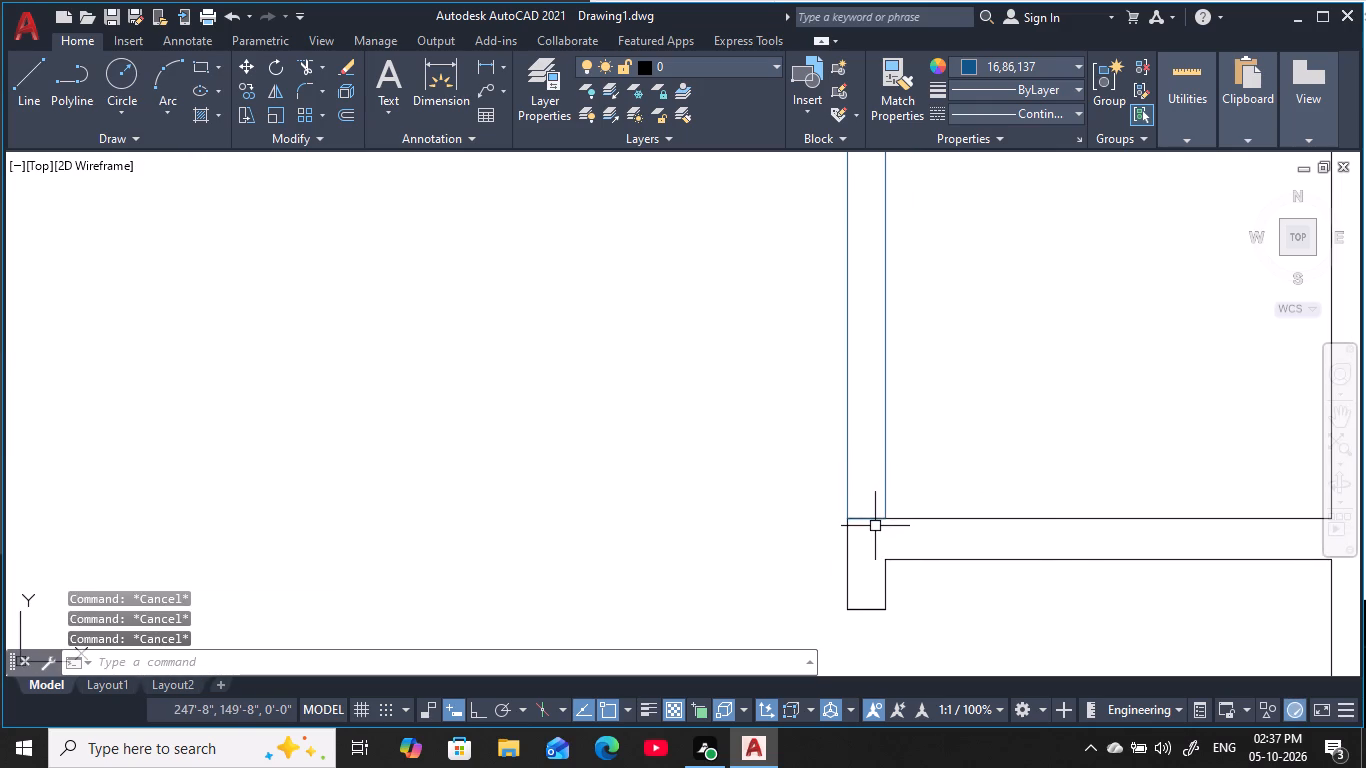
Draw the window's vertical centre line from the midpoint of its lower end line up to the column's bottom edge.
{"action": "key", "text": "Escape"}
{"action": "key", "text": "Escape"}
{"action": "key", "text": "Escape"}
{"action": "key", "text": "l"}
{"action": "key", "text": "space"}
{"action": "left_click", "coordinate": [867, 517]}
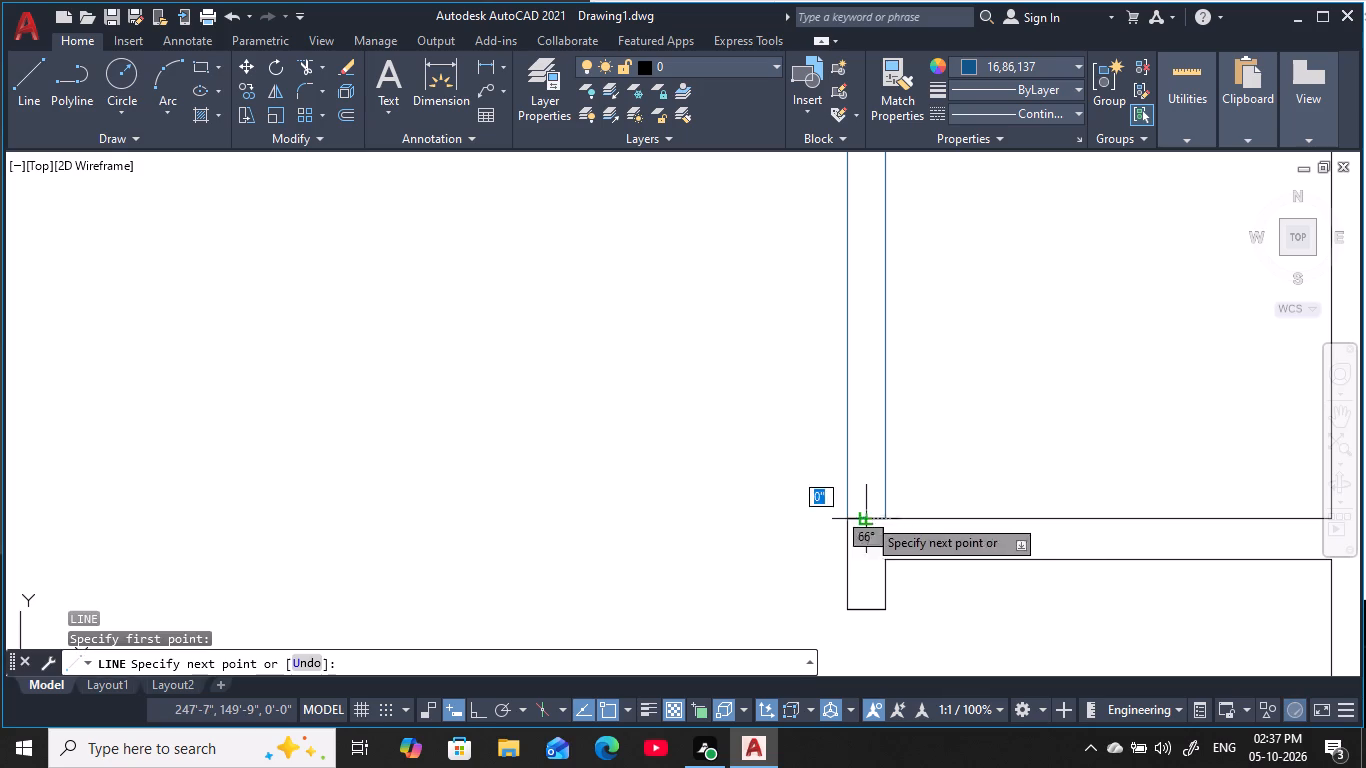
{"action": "middle_click_drag", "start_coordinate": [870, 316], "coordinate": [847, 427]}
{"action": "scroll", "coordinate": [847, 427], "scroll_direction": "up", "scroll_amount": 1}
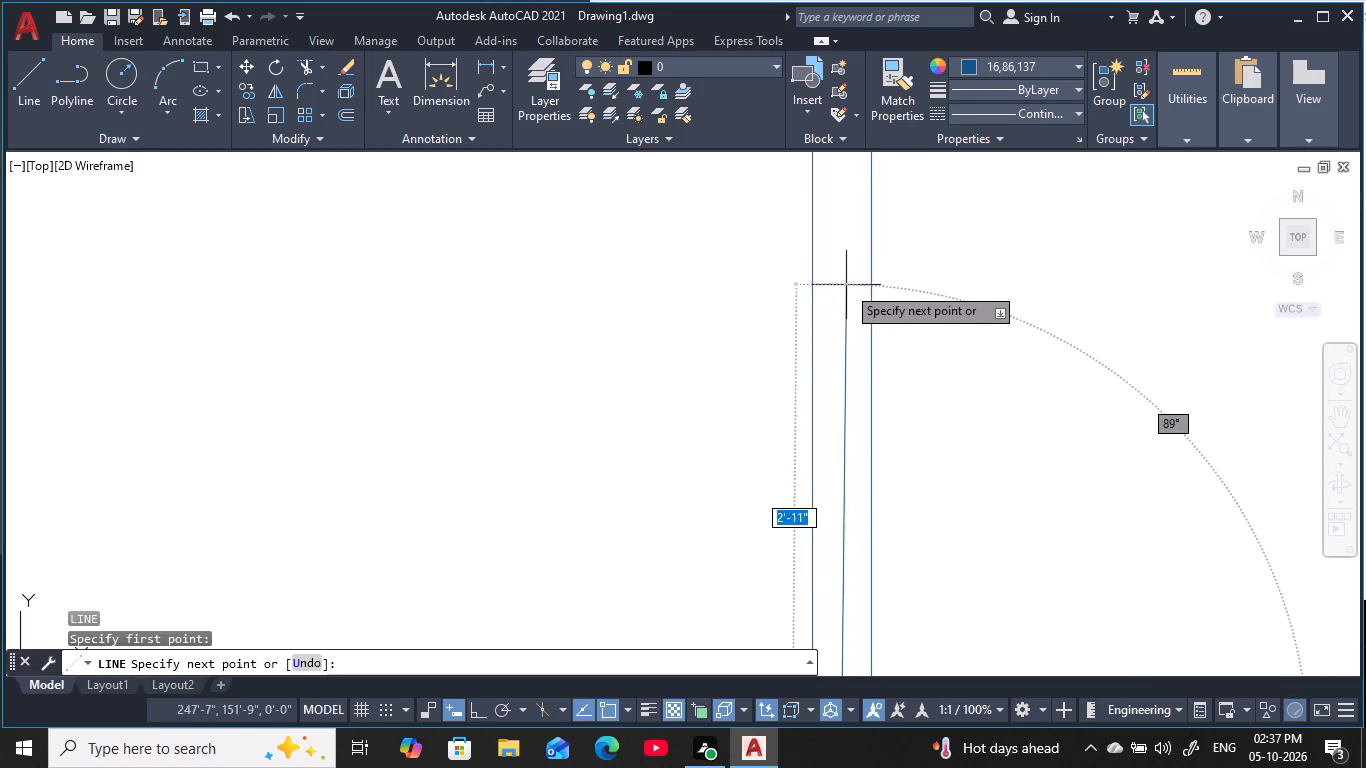
{"action": "scroll", "coordinate": [846, 291], "scroll_direction": "down", "scroll_amount": 2}
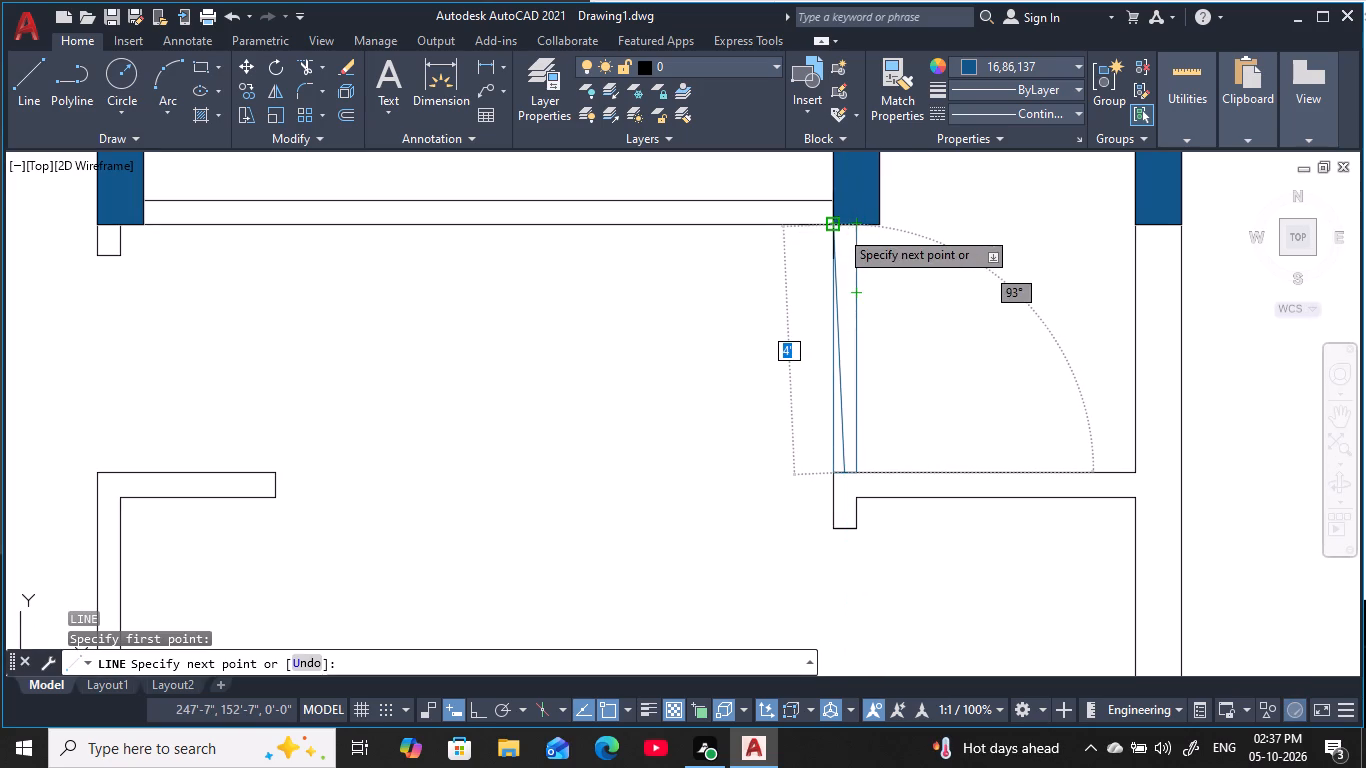
{"action": "left_click", "coordinate": [843, 229]}
{"action": "key", "text": "Escape"}
{"action": "key", "text": "Escape"}
{"action": "key", "text": "Escape"}
{"action": "key", "text": "Escape"}
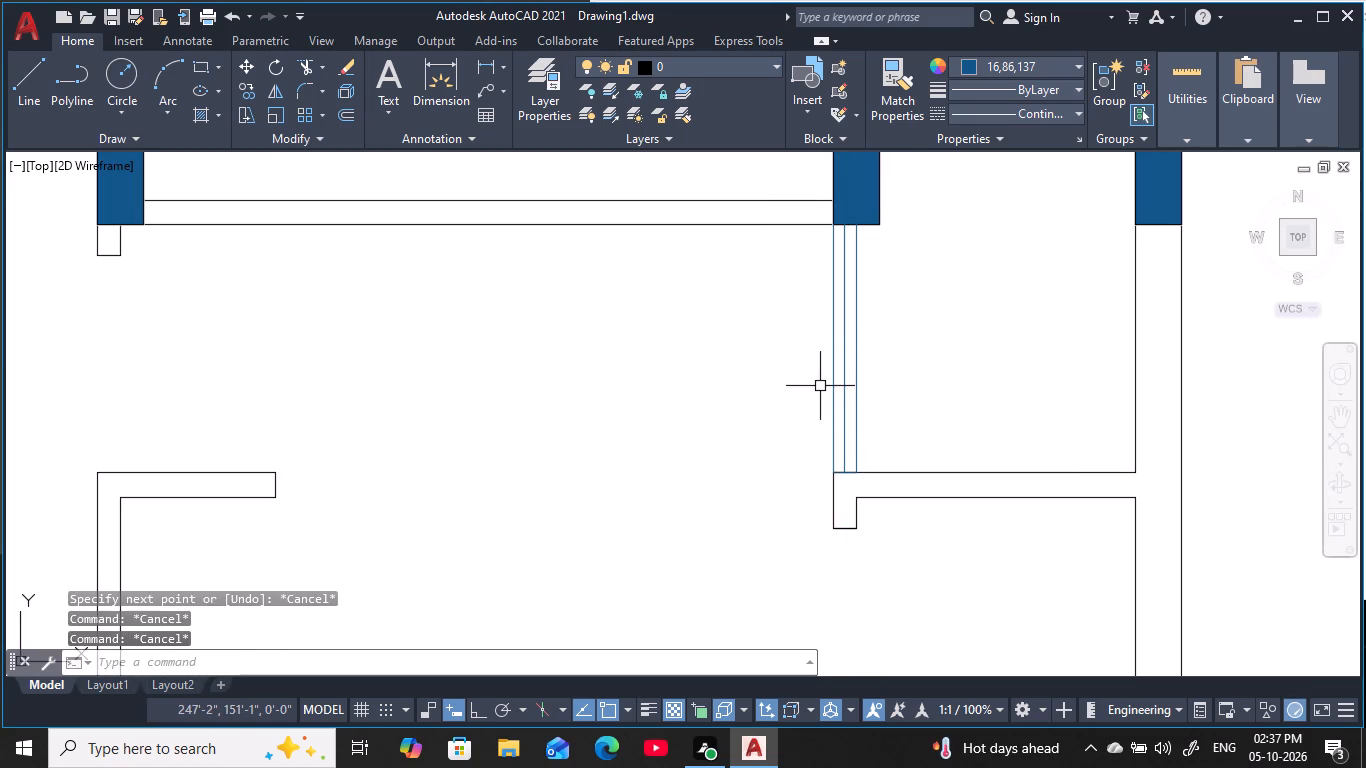
{"action": "key", "text": "Escape"}
{"action": "key", "text": "Escape"}
Offset the centre line of the window below the column 1 inch to both sides.
{"action": "key", "text": "o"}
{"action": "key", "text": "space"}
{"action": "type", "text": "1"}
{"action": "key", "text": "space"}
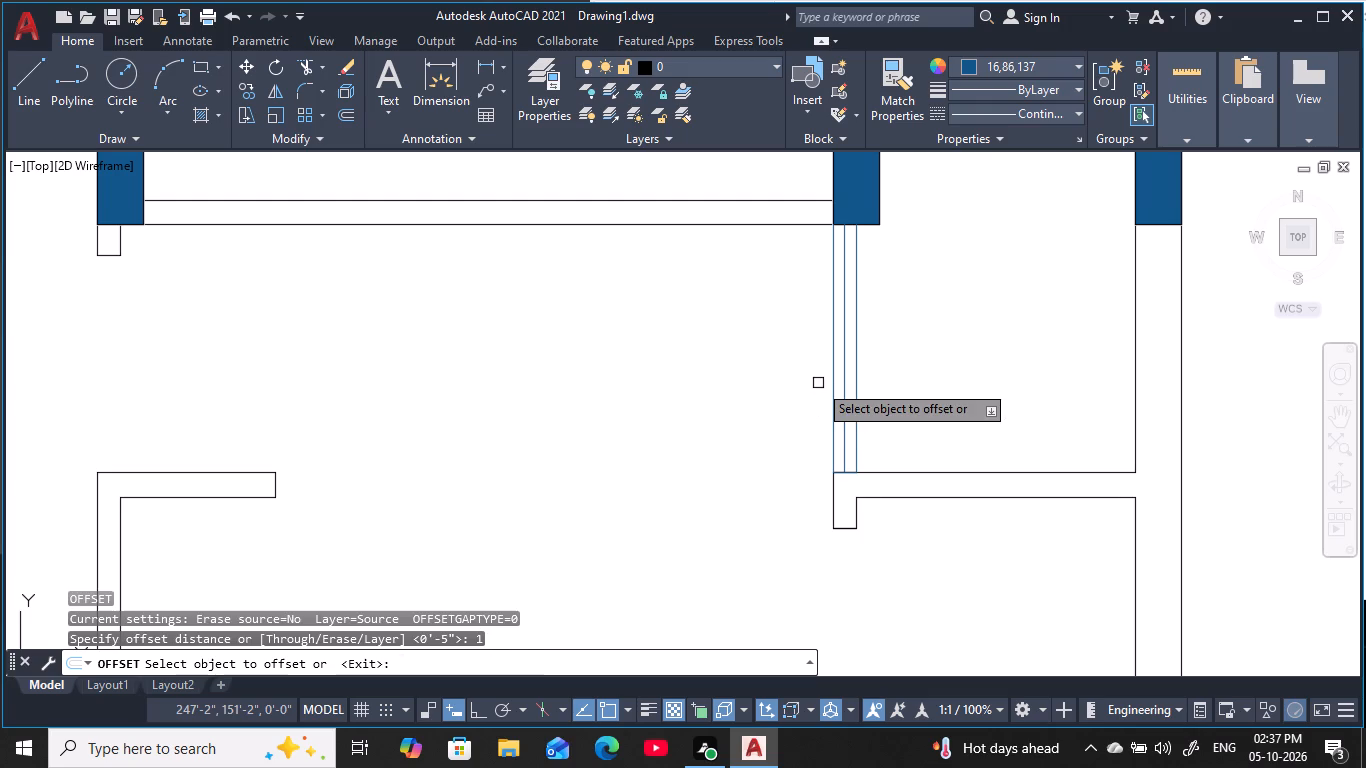
{"action": "left_click", "coordinate": [842, 393]}
{"action": "left_click", "coordinate": [802, 410]}
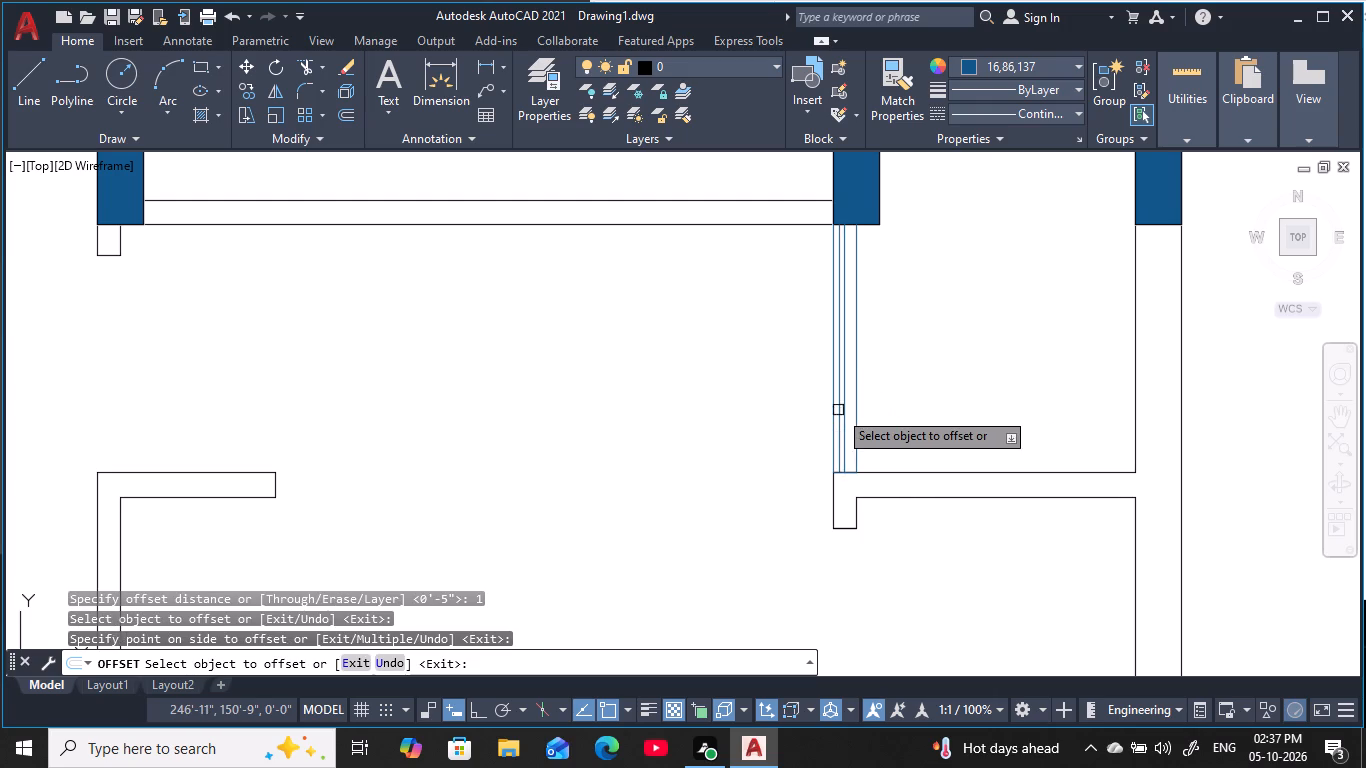
{"action": "scroll", "coordinate": [842, 402], "scroll_direction": "up", "scroll_amount": 2}
{"action": "left_click", "coordinate": [848, 395]}
{"action": "left_click", "coordinate": [991, 379]}
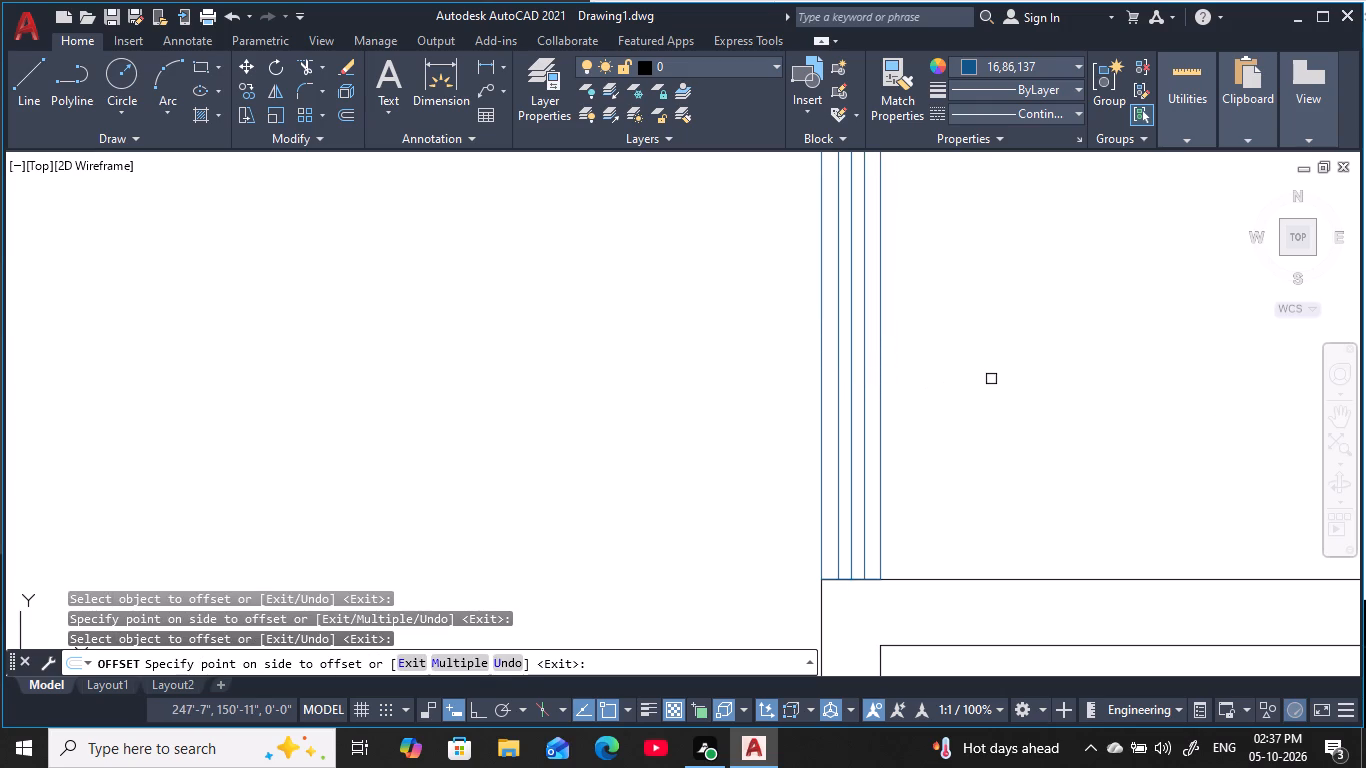
{"action": "key", "text": "Escape"}
{"action": "key", "text": "Escape"}
{"action": "scroll", "coordinate": [889, 402], "scroll_direction": "down", "scroll_amount": 3}
{"action": "key", "text": "Escape"}
{"action": "key", "text": "Escape"}
{"action": "key", "text": "Escape"}
{"action": "key", "text": "Escape"}
Look over the whole floor plan, from the upper rooms down to the staircase, to check the windows.
{"action": "scroll", "coordinate": [825, 441], "scroll_direction": "down", "scroll_amount": 1}
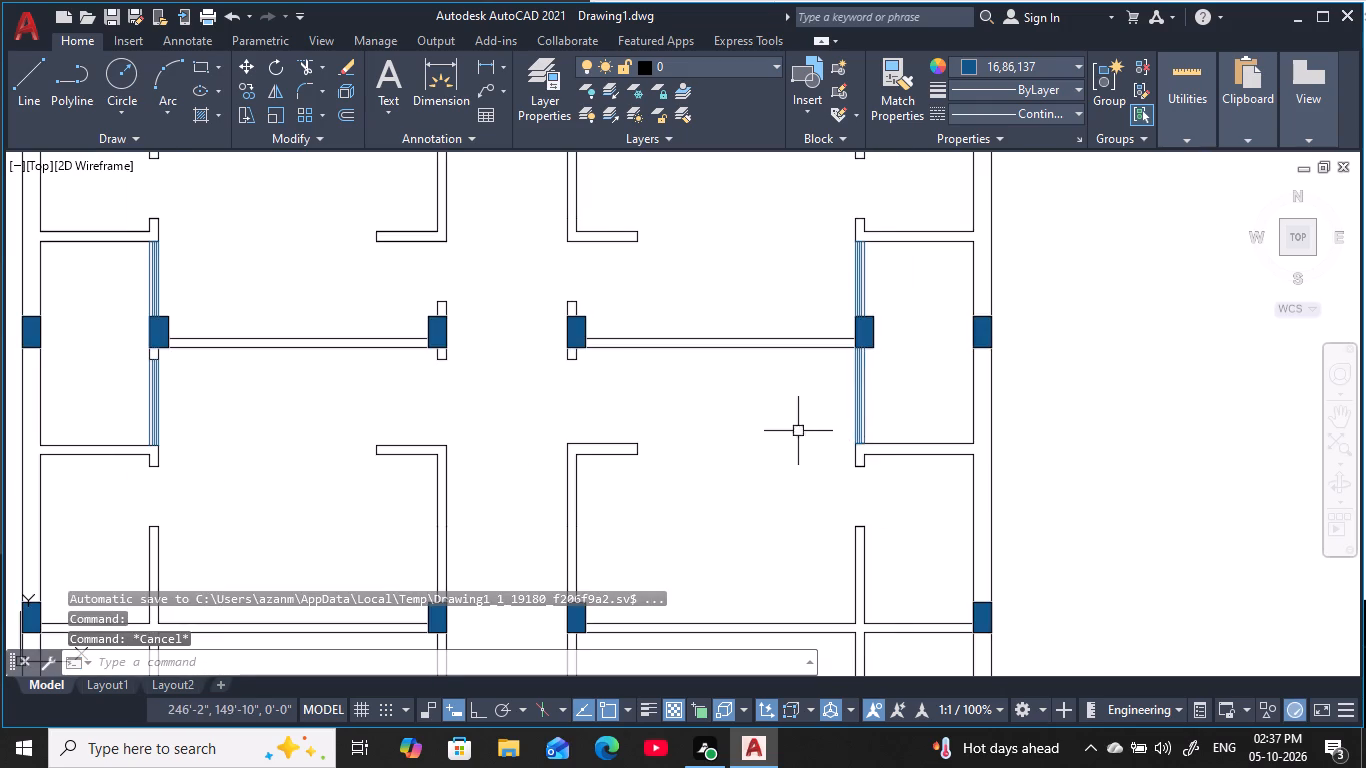
{"action": "middle_click_drag", "start_coordinate": [852, 417], "coordinate": [980, 348]}
{"action": "scroll", "coordinate": [804, 375], "scroll_direction": "down", "scroll_amount": 1}
{"action": "middle_click_drag", "start_coordinate": [804, 383], "coordinate": [914, 385]}
{"action": "middle_click_drag", "start_coordinate": [908, 460], "coordinate": [907, 460]}
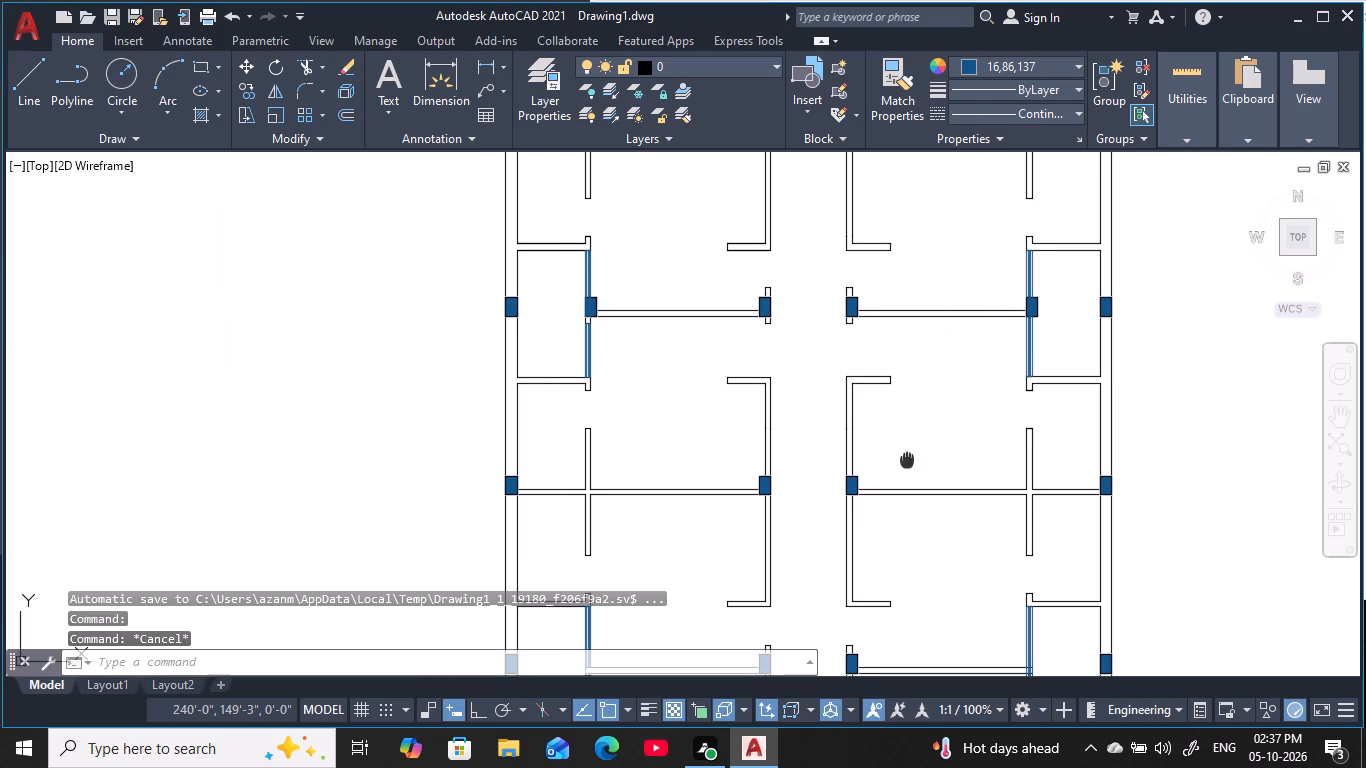
{"action": "middle_click_drag", "start_coordinate": [907, 460], "coordinate": [892, 424]}
{"action": "scroll", "coordinate": [892, 424], "scroll_direction": "up", "scroll_amount": 1}
{"action": "scroll", "coordinate": [893, 424], "scroll_direction": "down", "scroll_amount": 1}
{"action": "middle_click_drag", "start_coordinate": [894, 418], "coordinate": [894, 433]}
{"action": "scroll", "coordinate": [894, 433], "scroll_direction": "down", "scroll_amount": 1}
{"action": "middle_click_drag", "start_coordinate": [894, 433], "coordinate": [914, 306]}
{"action": "middle_click_drag", "start_coordinate": [953, 512], "coordinate": [927, 431]}
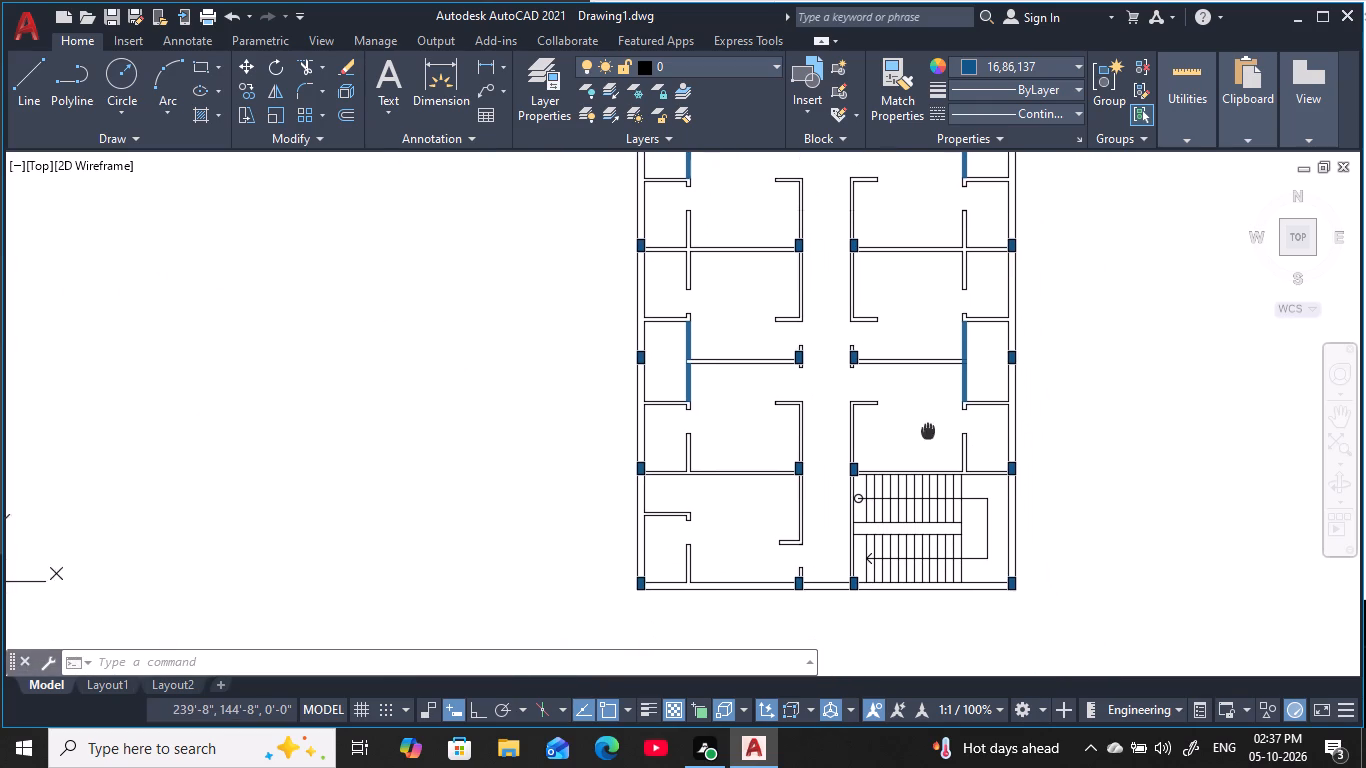
{"action": "middle_click_drag", "start_coordinate": [927, 431], "coordinate": [927, 430]}
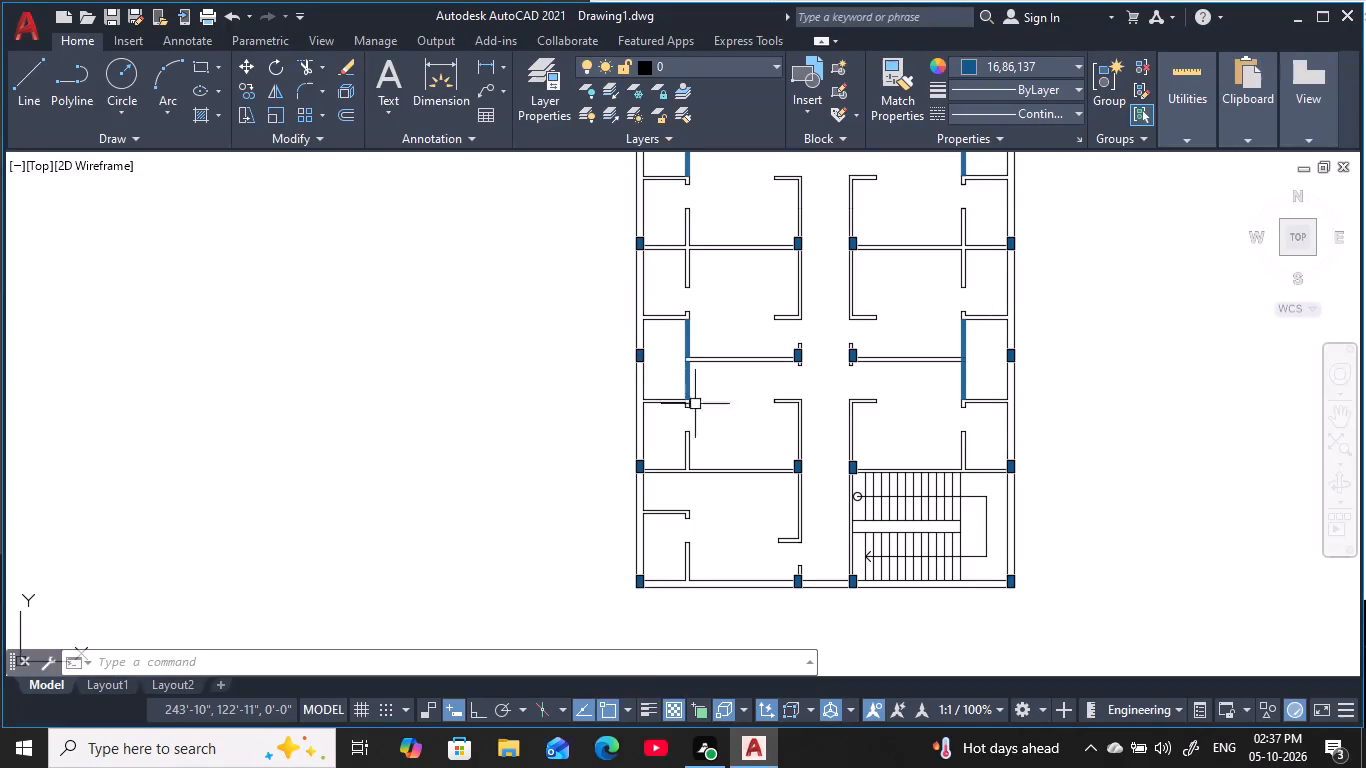
{"action": "key", "text": "Escape"}
{"action": "key", "text": "Escape"}
{"action": "key", "text": "Escape"}
{"action": "key", "text": "Escape"}
{"action": "key", "text": "Escape"}
{"action": "key", "text": "Escape"}
{"action": "key", "text": "Escape"}
{"action": "key", "text": "Escape"}
{"action": "key", "text": "Escape"}
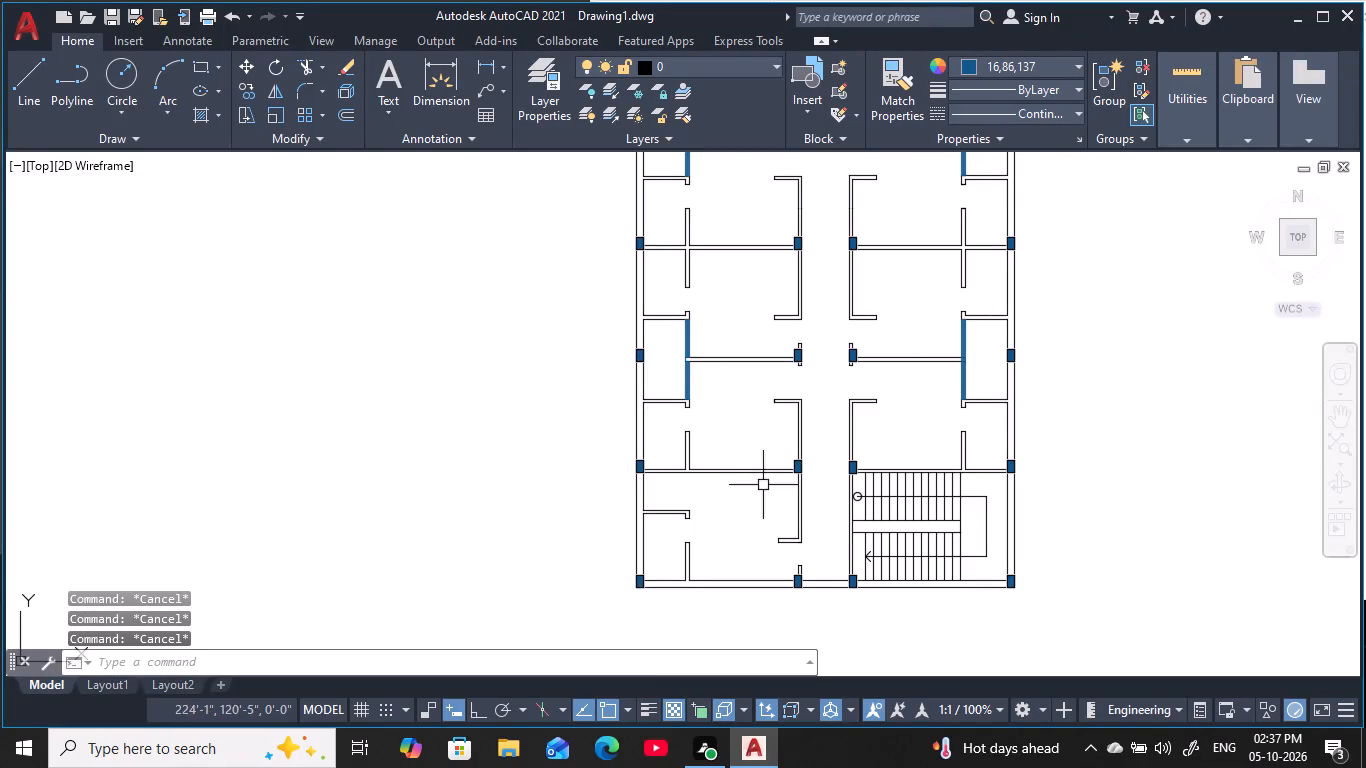
{"action": "key", "text": "Escape"}
{"action": "key", "text": "Escape"}
{"action": "key", "text": "Escape"}
{"action": "key", "text": "Escape"}
{"action": "middle_click_drag", "start_coordinate": [733, 534], "coordinate": [723, 494]}
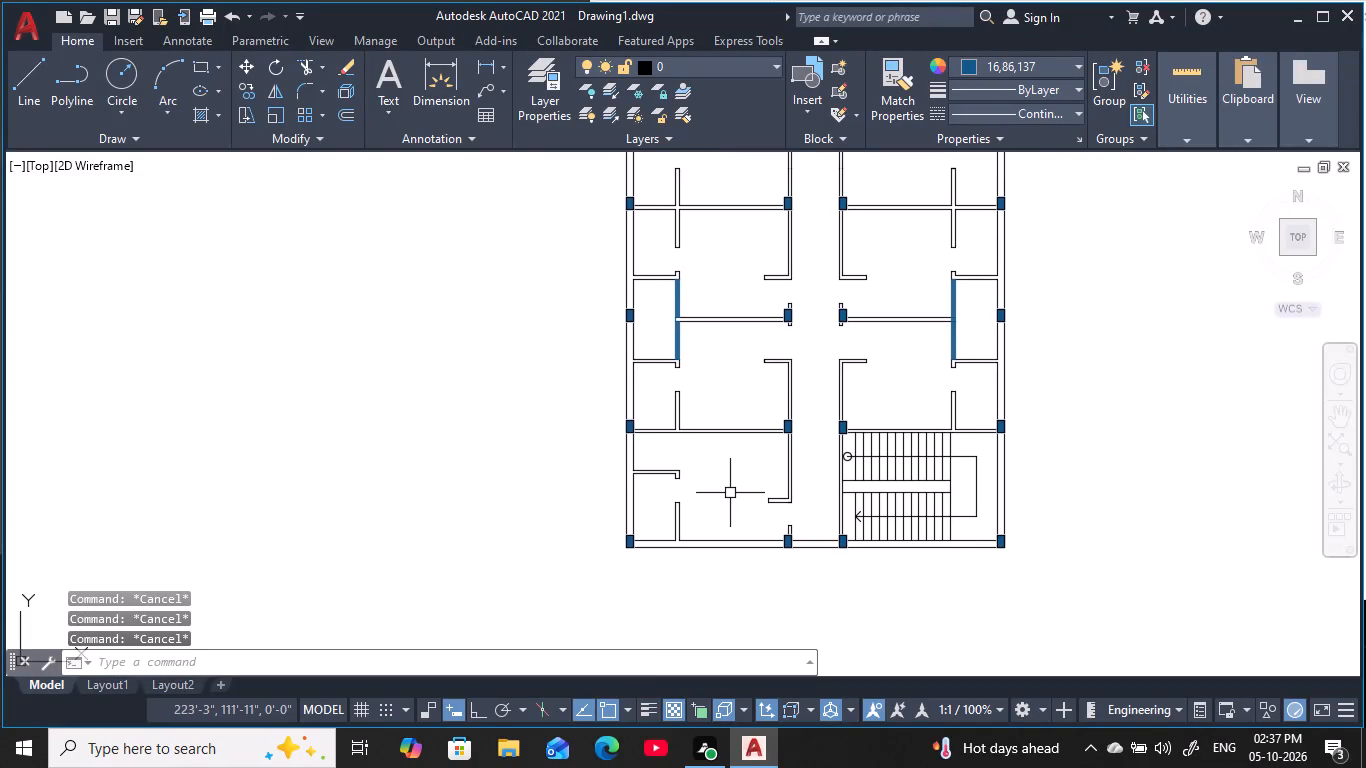
{"action": "scroll", "coordinate": [738, 505], "scroll_direction": "up", "scroll_amount": 1}
{"action": "middle_click_drag", "start_coordinate": [736, 488], "coordinate": [756, 613]}
{"action": "scroll", "coordinate": [743, 472], "scroll_direction": "down", "scroll_amount": 1}
{"action": "middle_click_drag", "start_coordinate": [748, 496], "coordinate": [746, 548]}
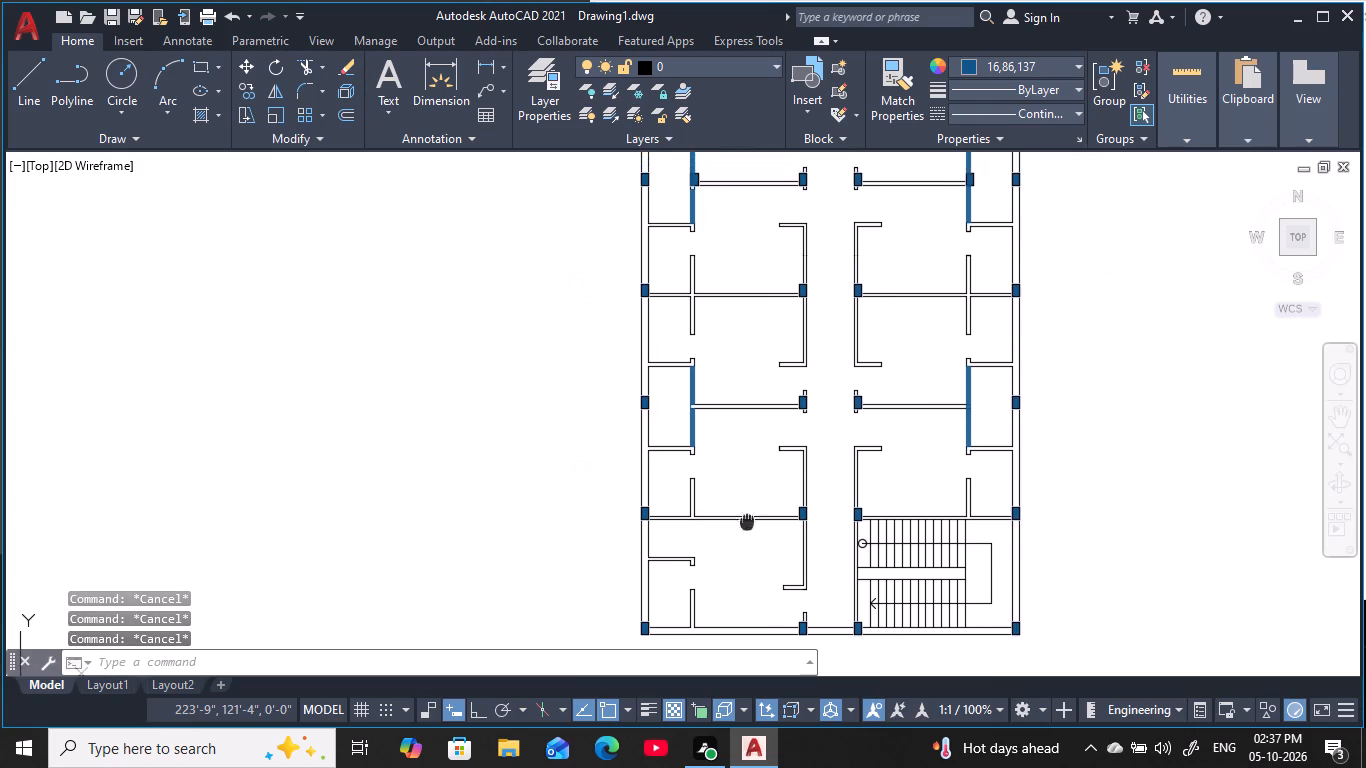
{"action": "middle_click_drag", "start_coordinate": [746, 548], "coordinate": [749, 627]}
{"action": "middle_click_drag", "start_coordinate": [742, 408], "coordinate": [744, 462]}
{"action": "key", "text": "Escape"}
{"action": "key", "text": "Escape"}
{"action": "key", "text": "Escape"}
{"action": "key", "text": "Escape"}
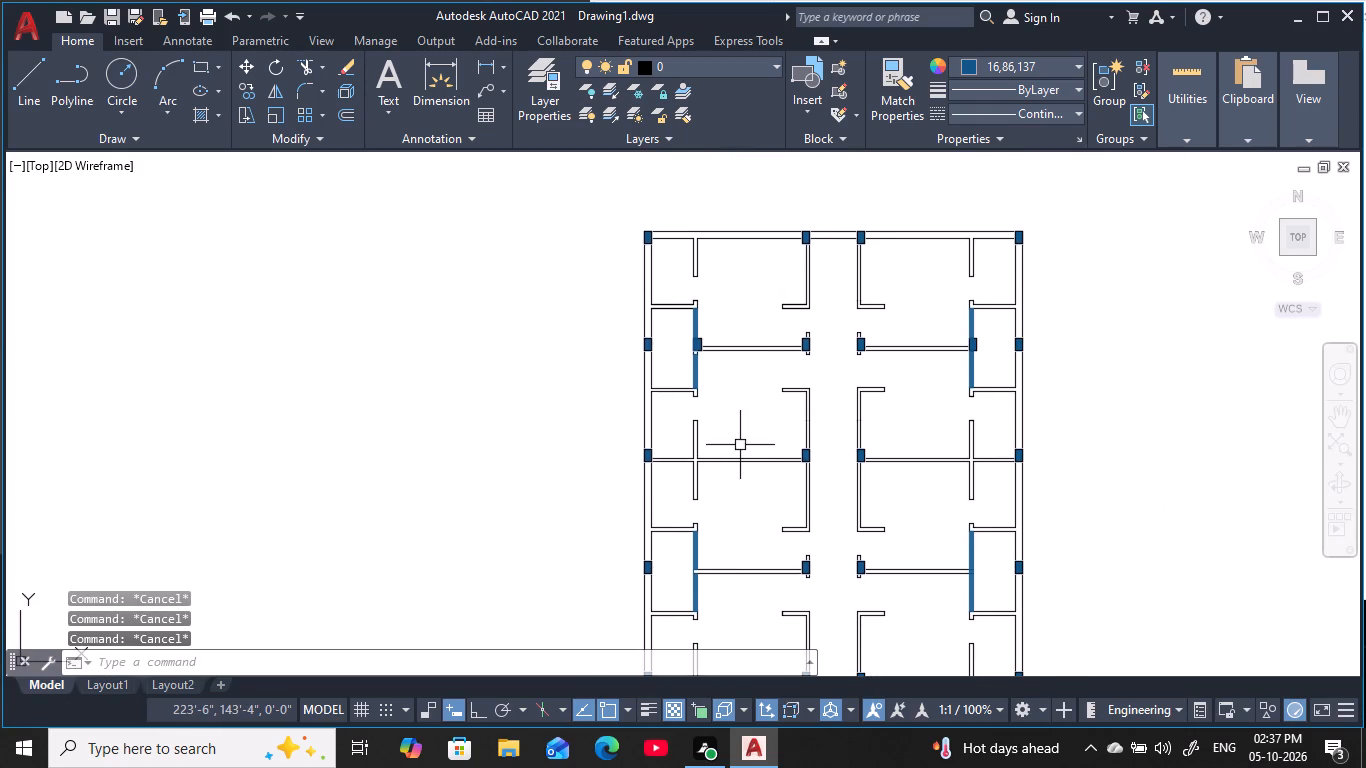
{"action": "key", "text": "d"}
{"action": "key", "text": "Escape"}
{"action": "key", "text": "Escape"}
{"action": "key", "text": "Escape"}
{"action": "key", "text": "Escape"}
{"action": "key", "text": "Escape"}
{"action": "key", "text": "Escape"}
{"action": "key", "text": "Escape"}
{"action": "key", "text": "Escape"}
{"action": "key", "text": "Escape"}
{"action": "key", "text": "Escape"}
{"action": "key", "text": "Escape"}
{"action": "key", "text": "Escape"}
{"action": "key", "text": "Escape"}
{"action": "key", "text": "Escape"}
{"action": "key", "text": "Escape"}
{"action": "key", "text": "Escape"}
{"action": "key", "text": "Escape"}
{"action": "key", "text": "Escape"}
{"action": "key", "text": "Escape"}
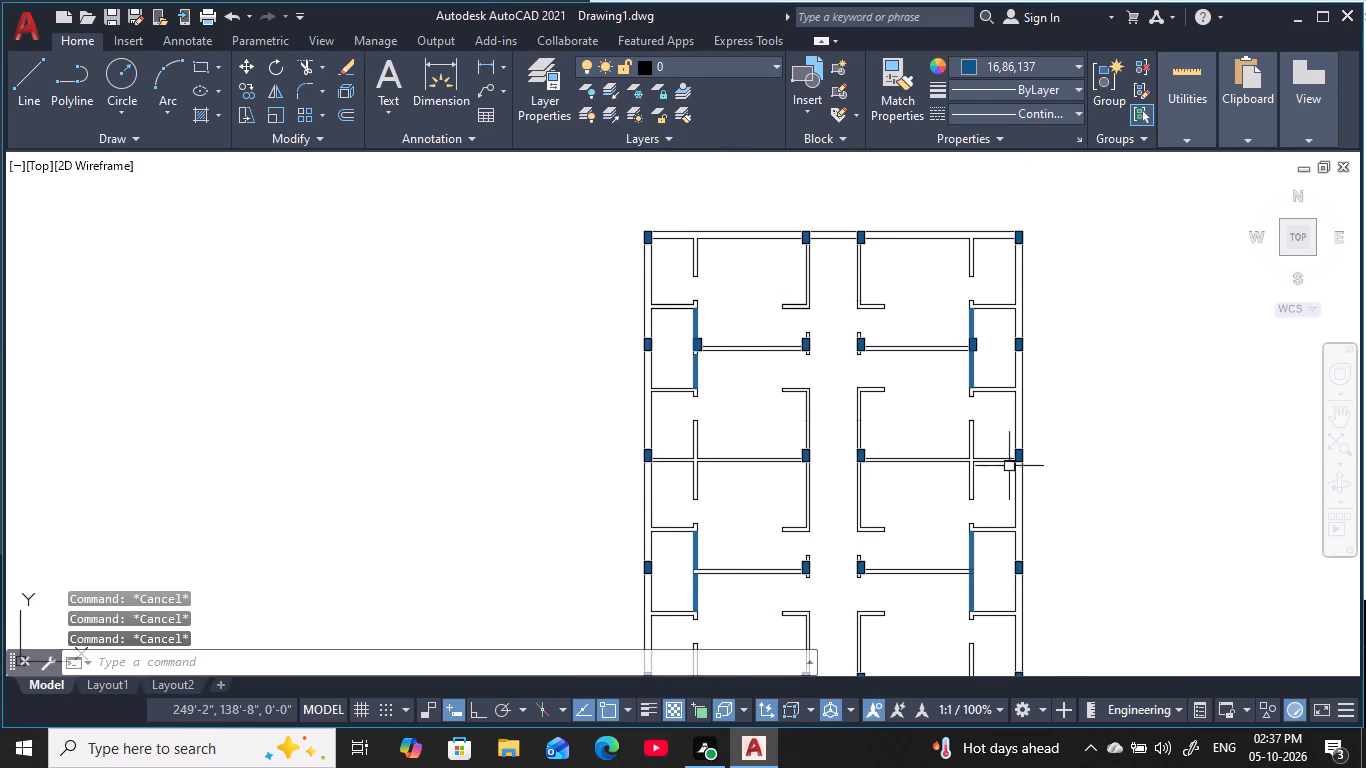
Examine the middle and lower rooms down to the bottom outer wall of the lower-left room.
{"action": "scroll", "coordinate": [1011, 461], "scroll_direction": "up", "scroll_amount": 5}
{"action": "scroll", "coordinate": [1011, 461], "scroll_direction": "down", "scroll_amount": 3}
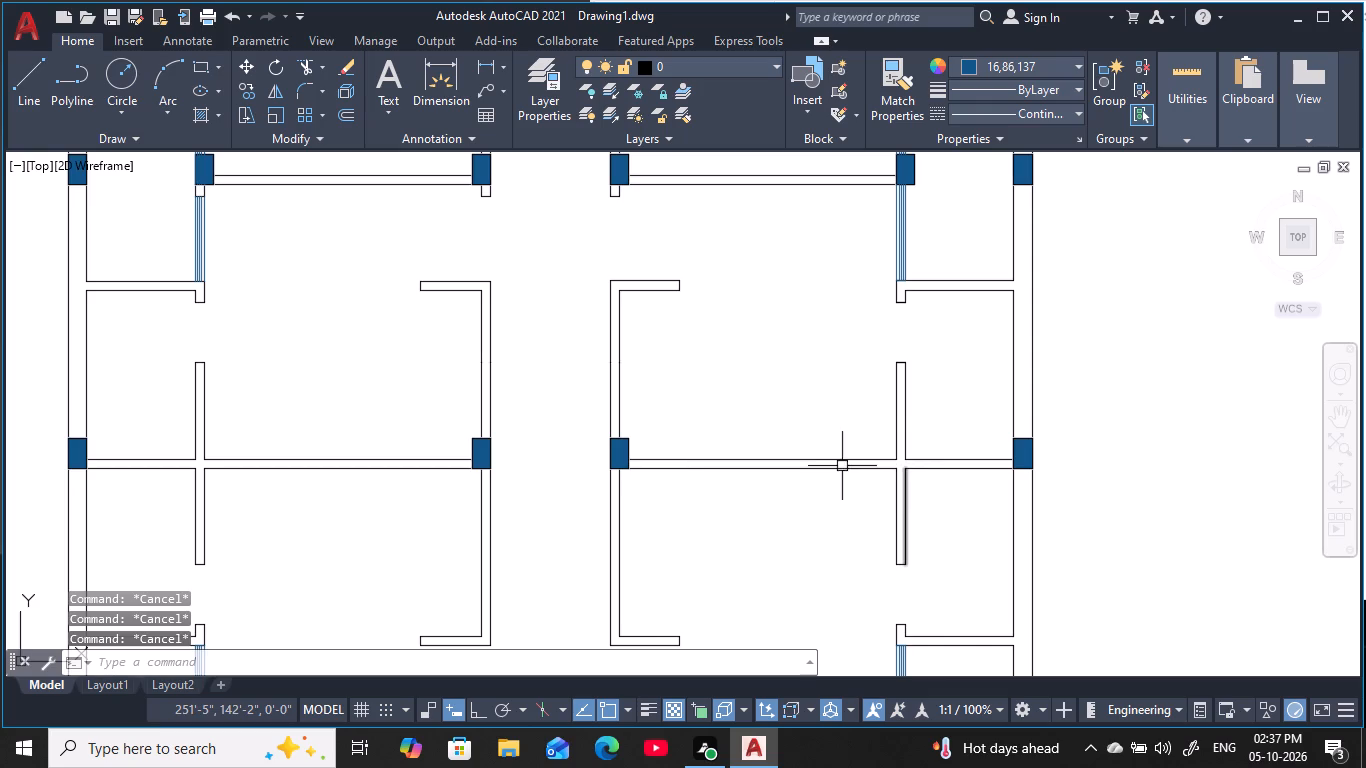
{"action": "scroll", "coordinate": [786, 489], "scroll_direction": "down", "scroll_amount": 1}
{"action": "middle_click_drag", "start_coordinate": [735, 552], "coordinate": [929, 401]}
{"action": "key", "text": "Escape"}
{"action": "key", "text": "Escape"}
{"action": "key", "text": "Escape"}
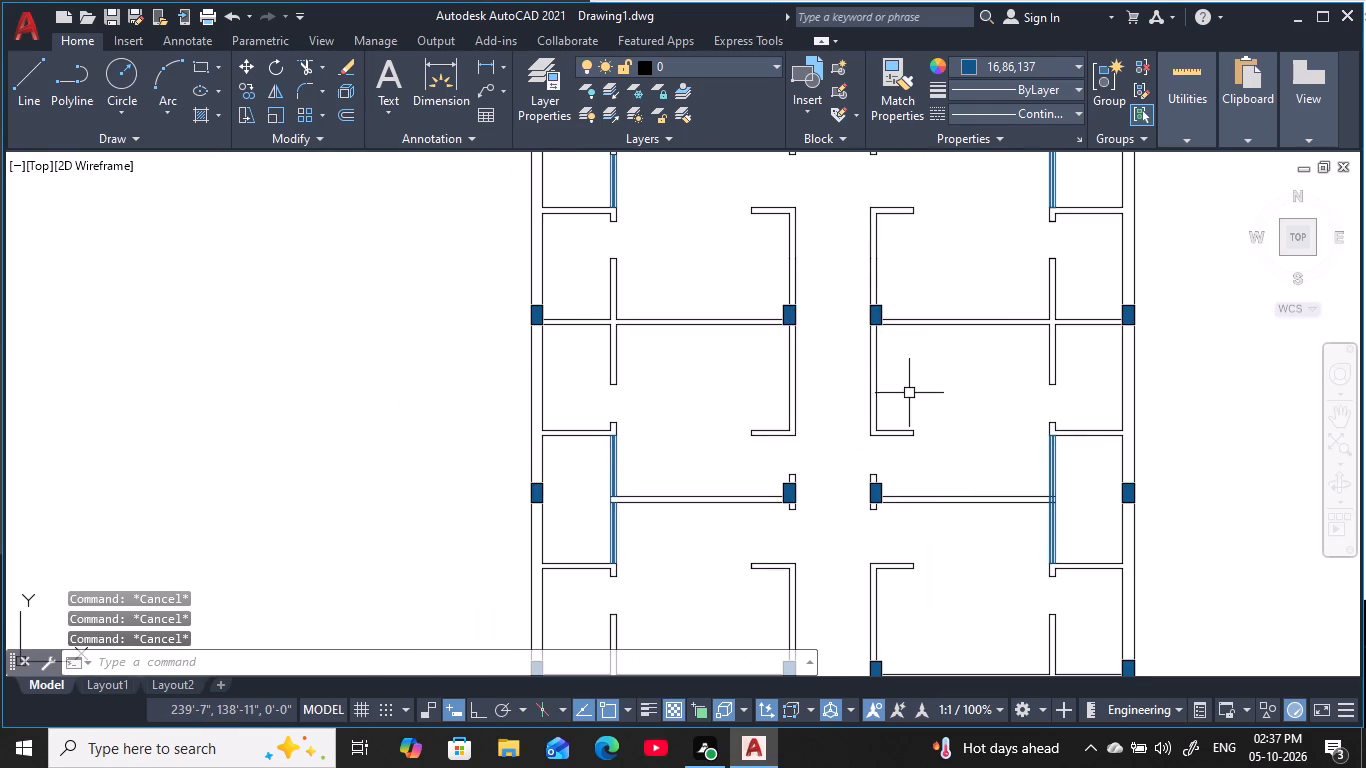
{"action": "key", "text": "Escape"}
{"action": "key", "text": "Escape"}
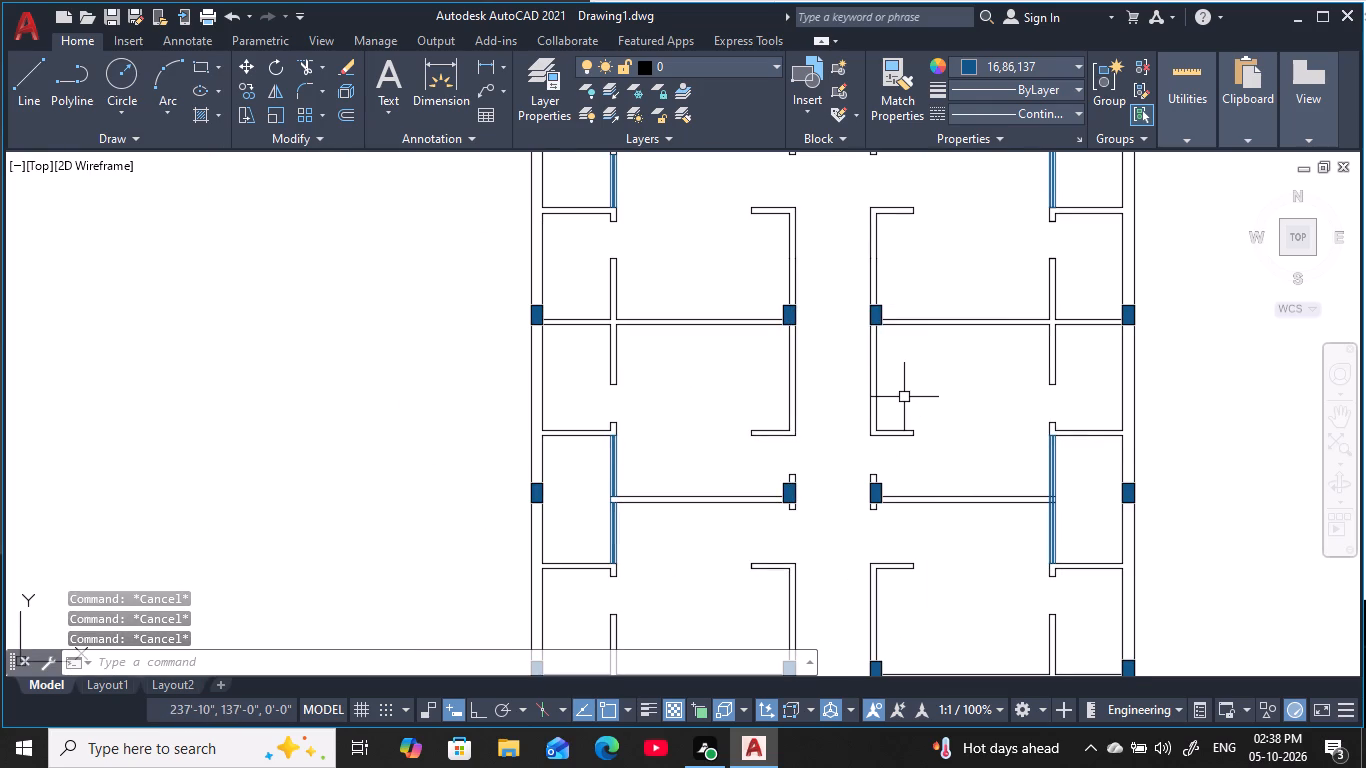
{"action": "key", "text": "Escape"}
{"action": "key", "text": "Escape"}
{"action": "key", "text": "Escape"}
{"action": "key", "text": "Escape"}
{"action": "key", "text": "Escape"}
{"action": "key", "text": "Escape"}
{"action": "key", "text": "Escape"}
{"action": "key", "text": "Escape"}
{"action": "key", "text": "Escape"}
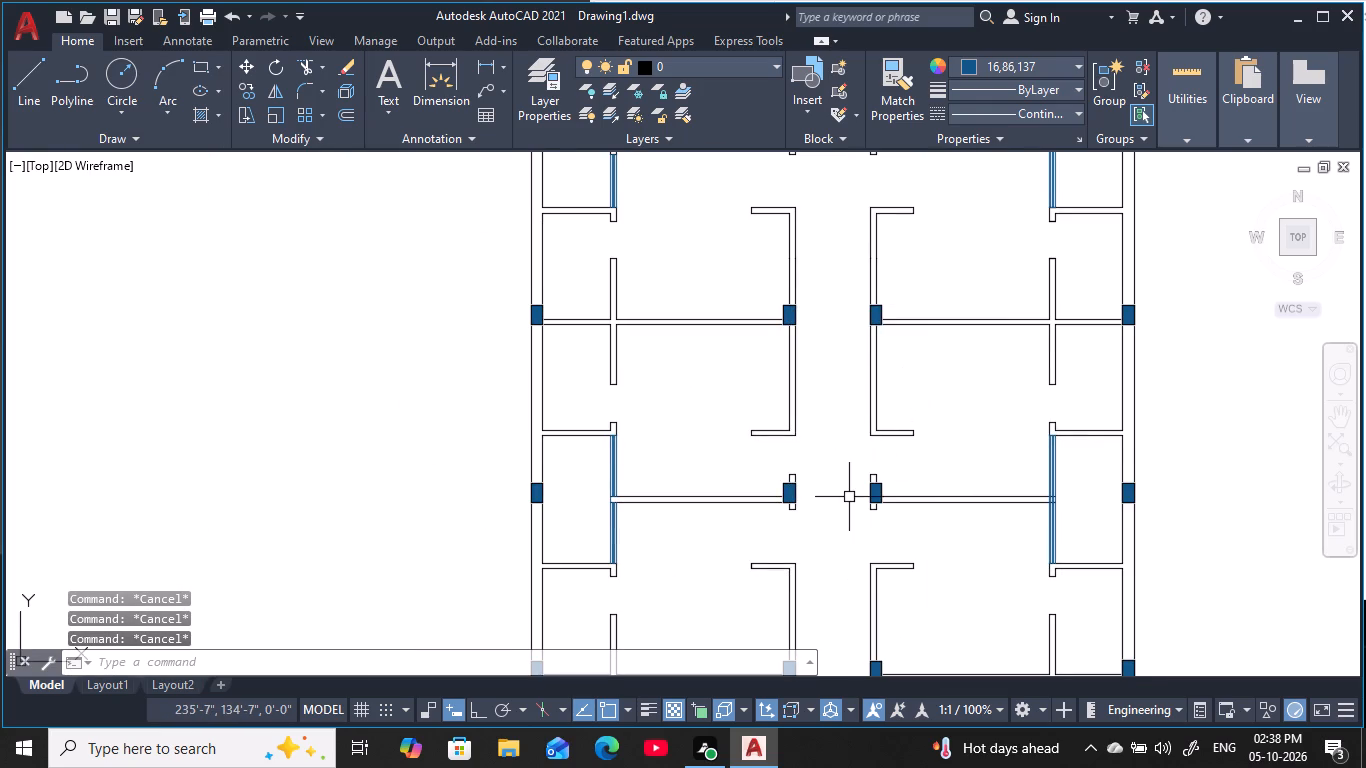
{"action": "middle_click_drag", "start_coordinate": [847, 497], "coordinate": [868, 319]}
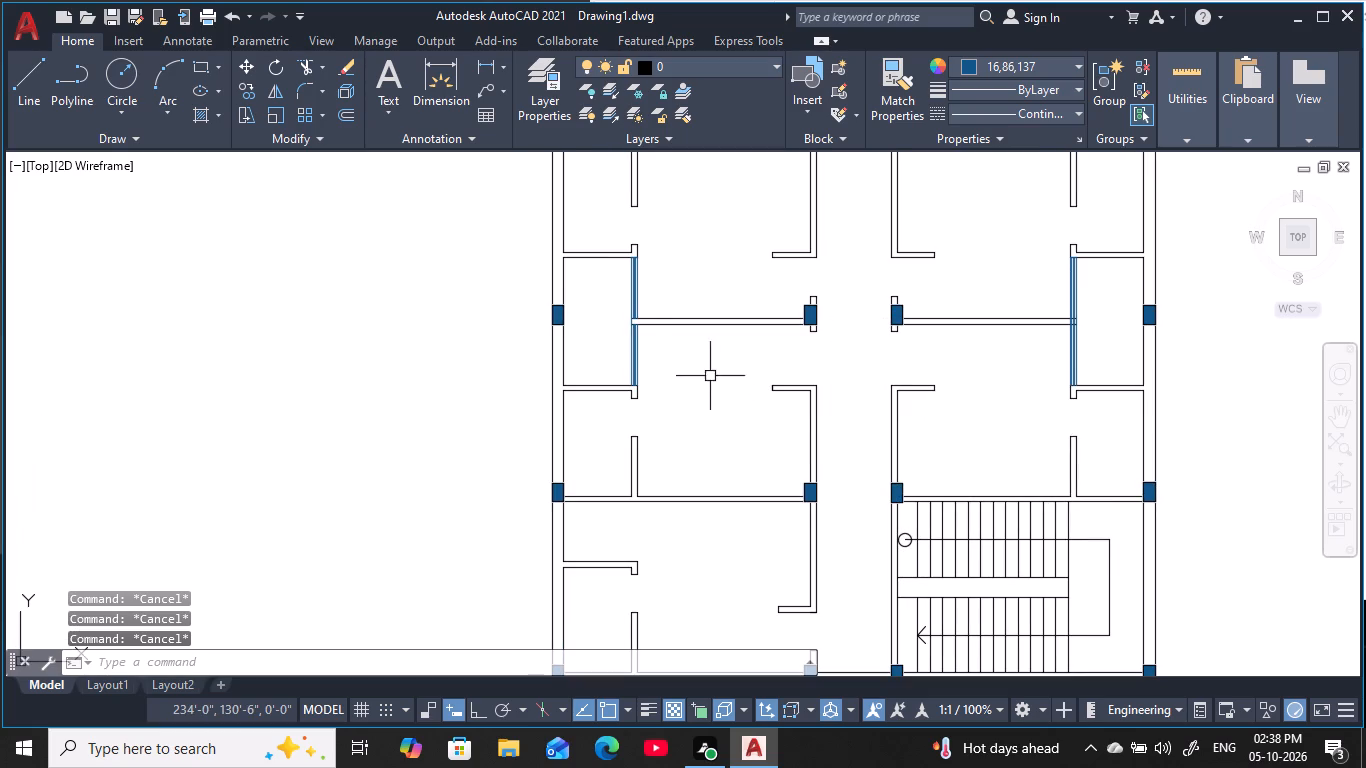
{"action": "middle_click_drag", "start_coordinate": [721, 485], "coordinate": [746, 206]}
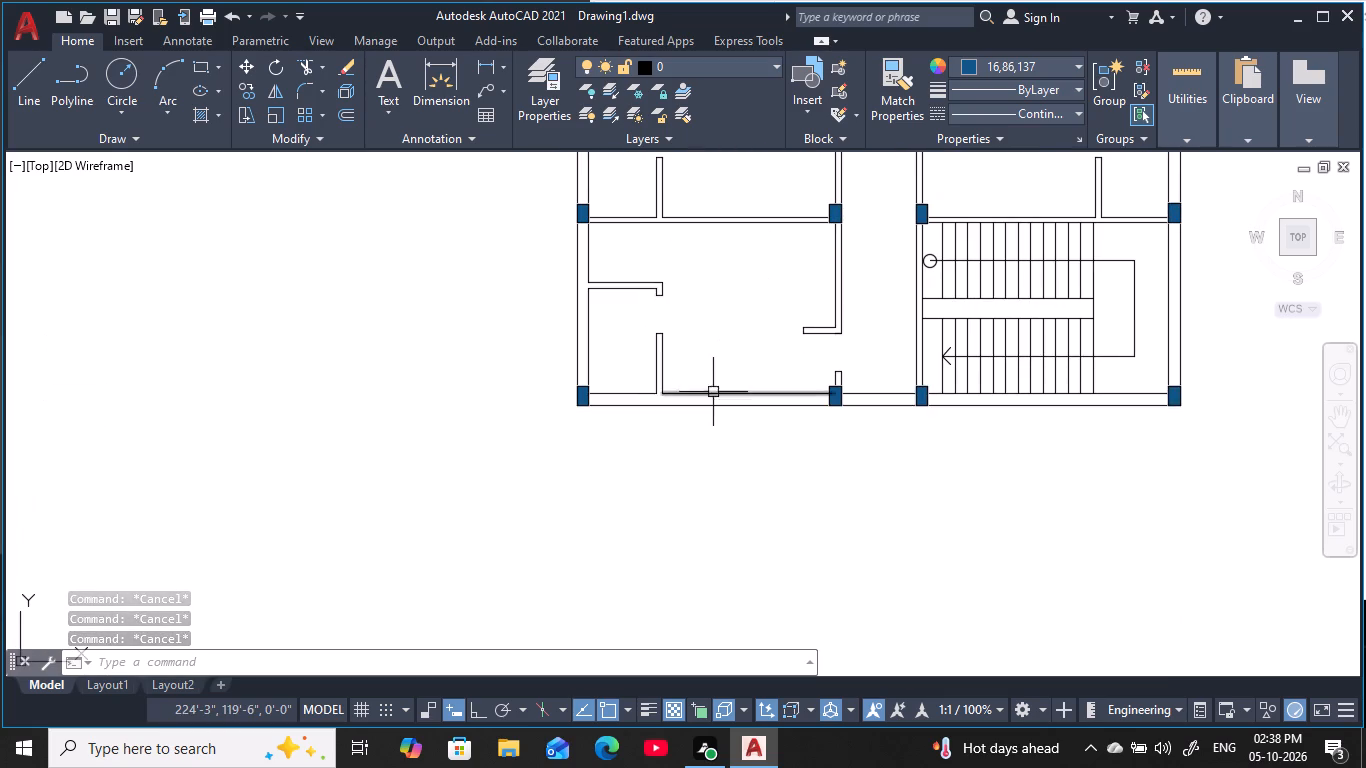
{"action": "scroll", "coordinate": [712, 378], "scroll_direction": "up", "scroll_amount": 1}
{"action": "key", "text": "Escape"}
{"action": "key", "text": "Escape"}
{"action": "key", "text": "Escape"}
{"action": "key", "text": "Escape"}
{"action": "key", "text": "Escape"}
{"action": "key", "text": "Escape"}
{"action": "key", "text": "Escape"}
{"action": "key", "text": "Escape"}
{"action": "key", "text": "Escape"}
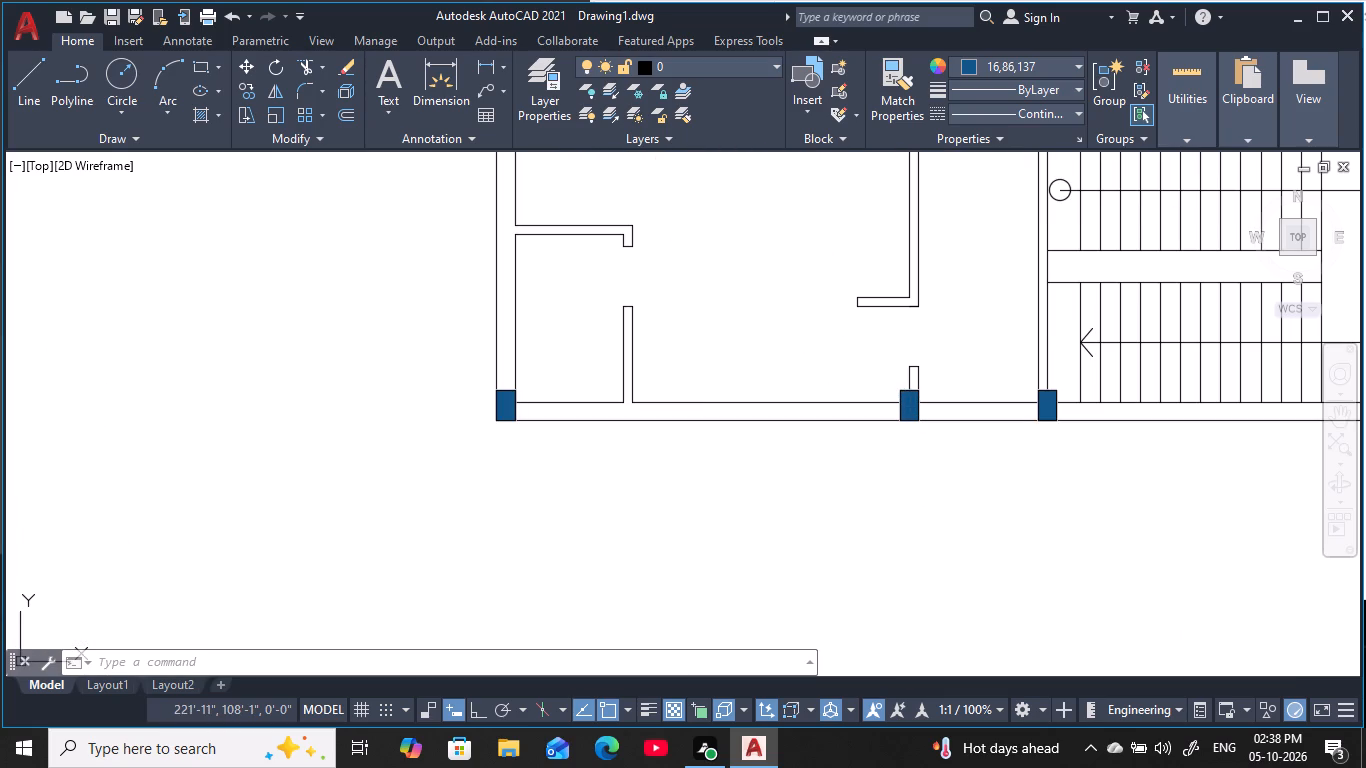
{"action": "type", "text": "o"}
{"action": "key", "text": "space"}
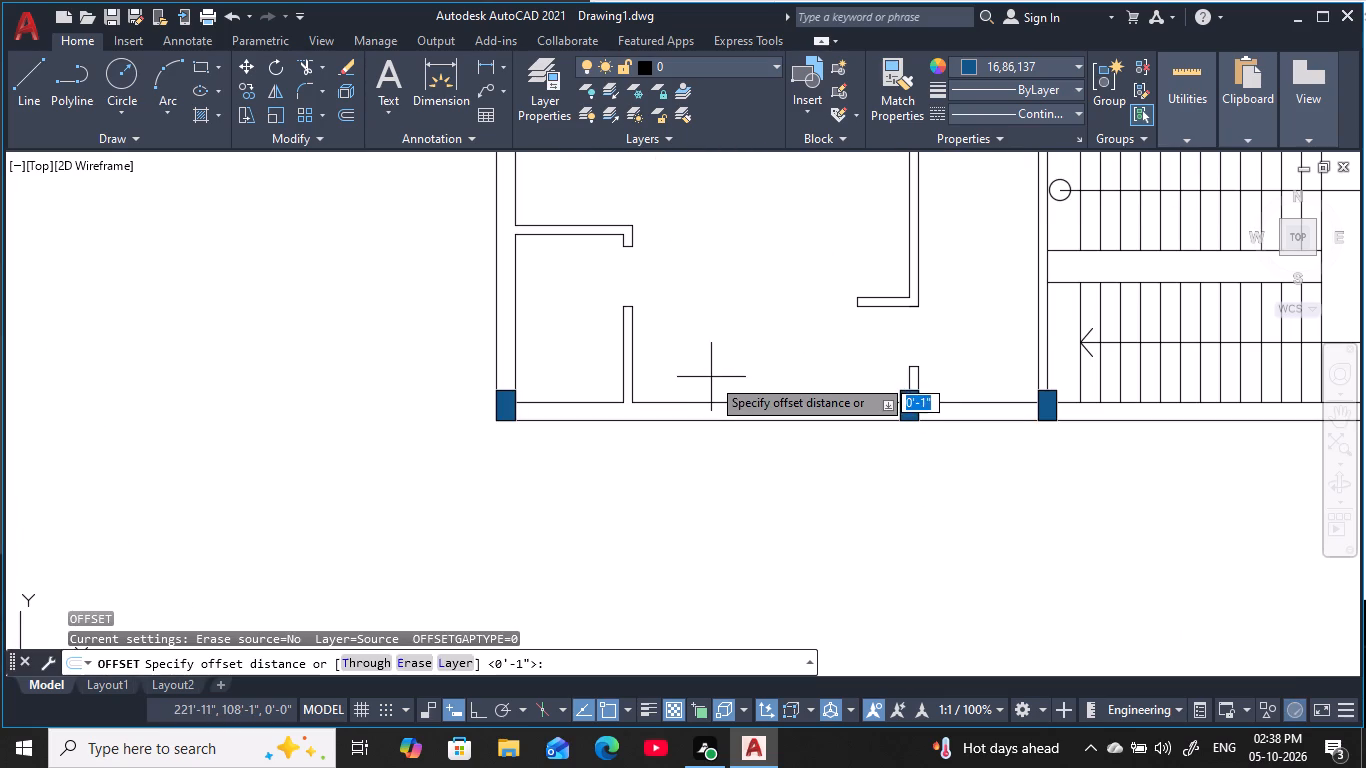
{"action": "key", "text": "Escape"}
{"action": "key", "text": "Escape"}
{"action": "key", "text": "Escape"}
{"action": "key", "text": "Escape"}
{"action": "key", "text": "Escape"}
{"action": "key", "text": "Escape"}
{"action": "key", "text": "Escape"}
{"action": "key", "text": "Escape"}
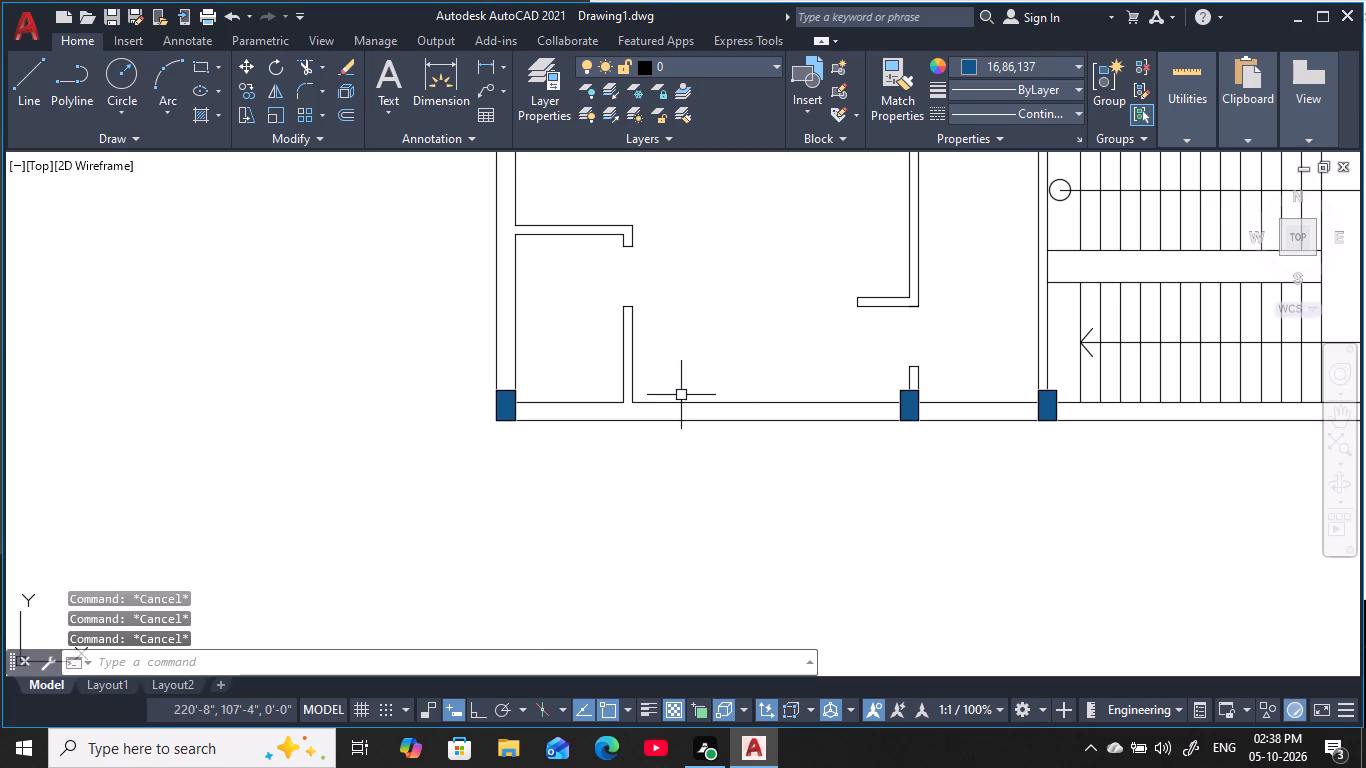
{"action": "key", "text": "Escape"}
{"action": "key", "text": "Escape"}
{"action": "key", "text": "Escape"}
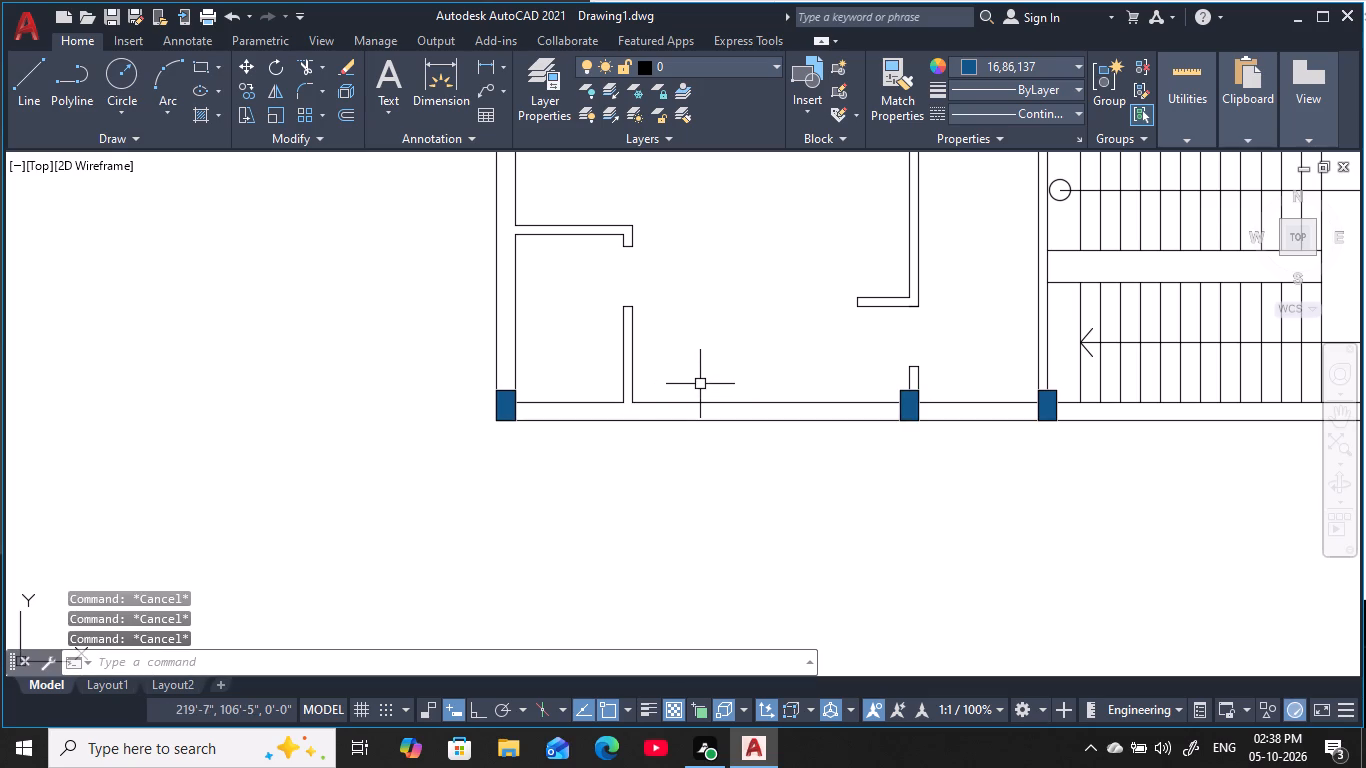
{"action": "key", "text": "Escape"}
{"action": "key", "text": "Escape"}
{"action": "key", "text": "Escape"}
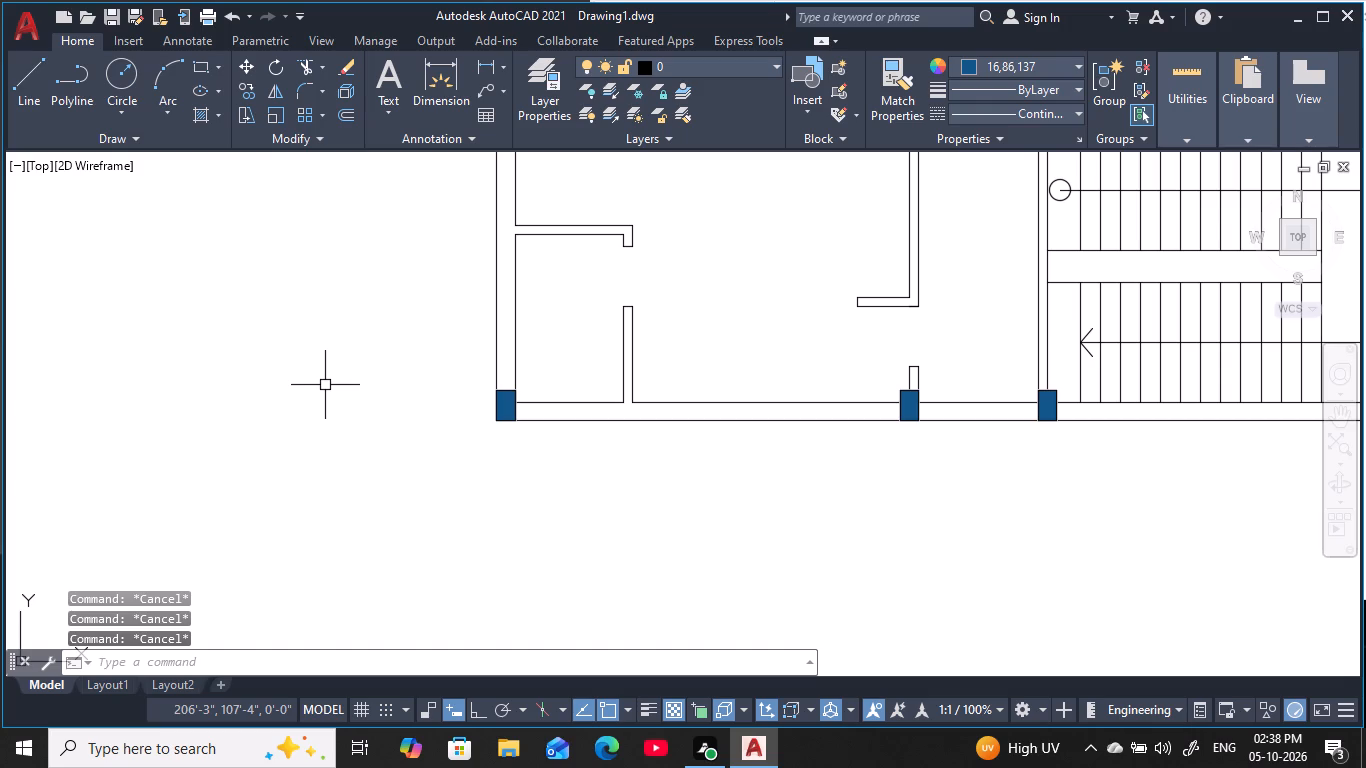
Measure the lower-left room's bottom wall from the inner partition to the column with a linear dimension, without placing it.
{"action": "type", "text": "dli"}
{"action": "key", "text": "space"}
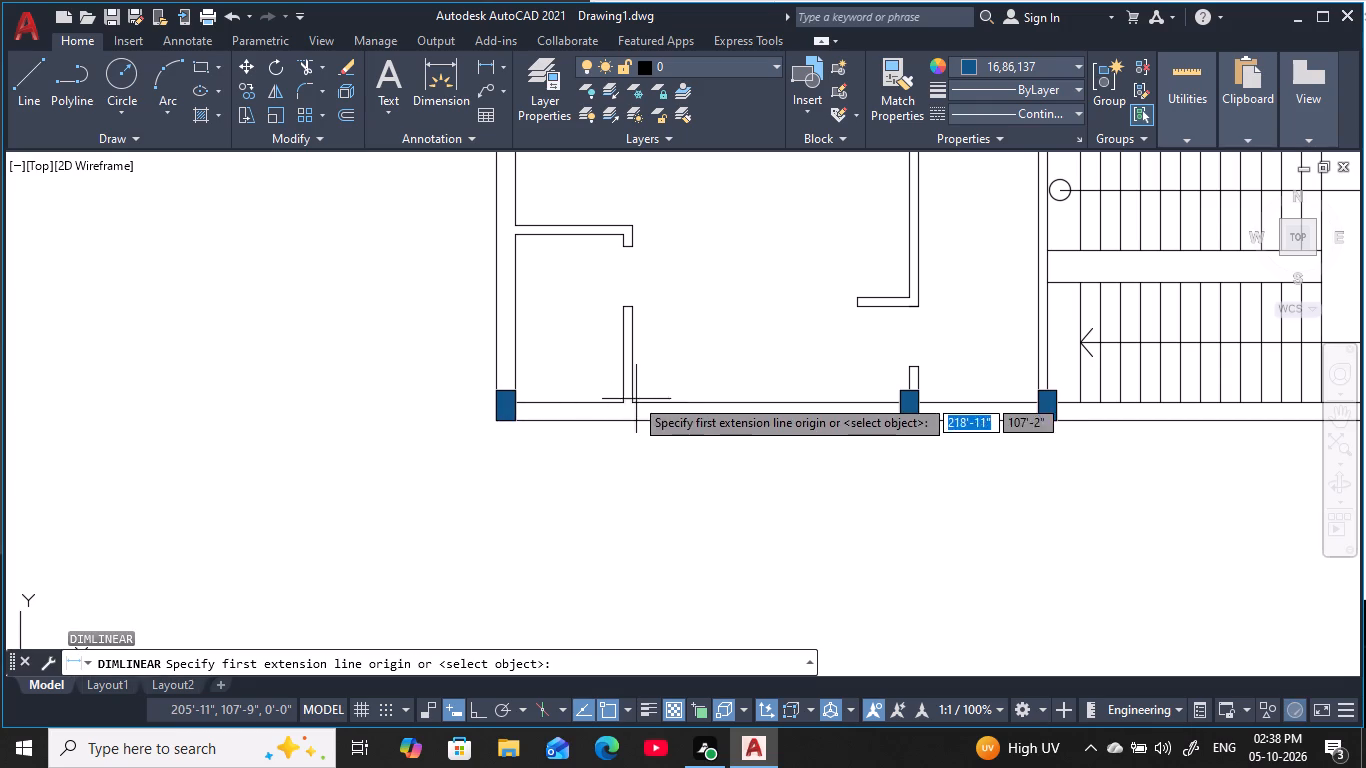
{"action": "left_click", "coordinate": [629, 398]}
{"action": "left_click", "coordinate": [900, 404]}
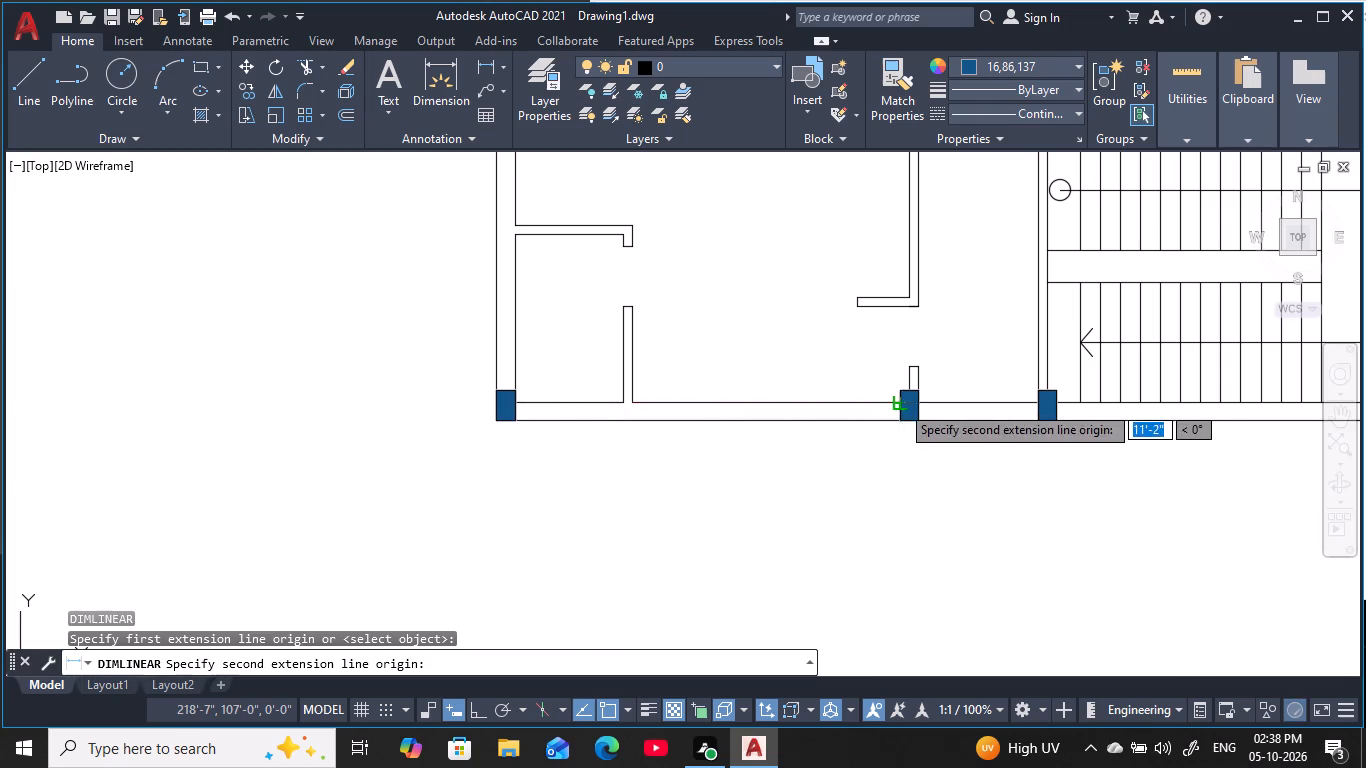
{"action": "key", "text": "Escape"}
{"action": "key", "text": "Escape"}
{"action": "key", "text": "Escape"}
{"action": "key", "text": "Escape"}
{"action": "key", "text": "Escape"}
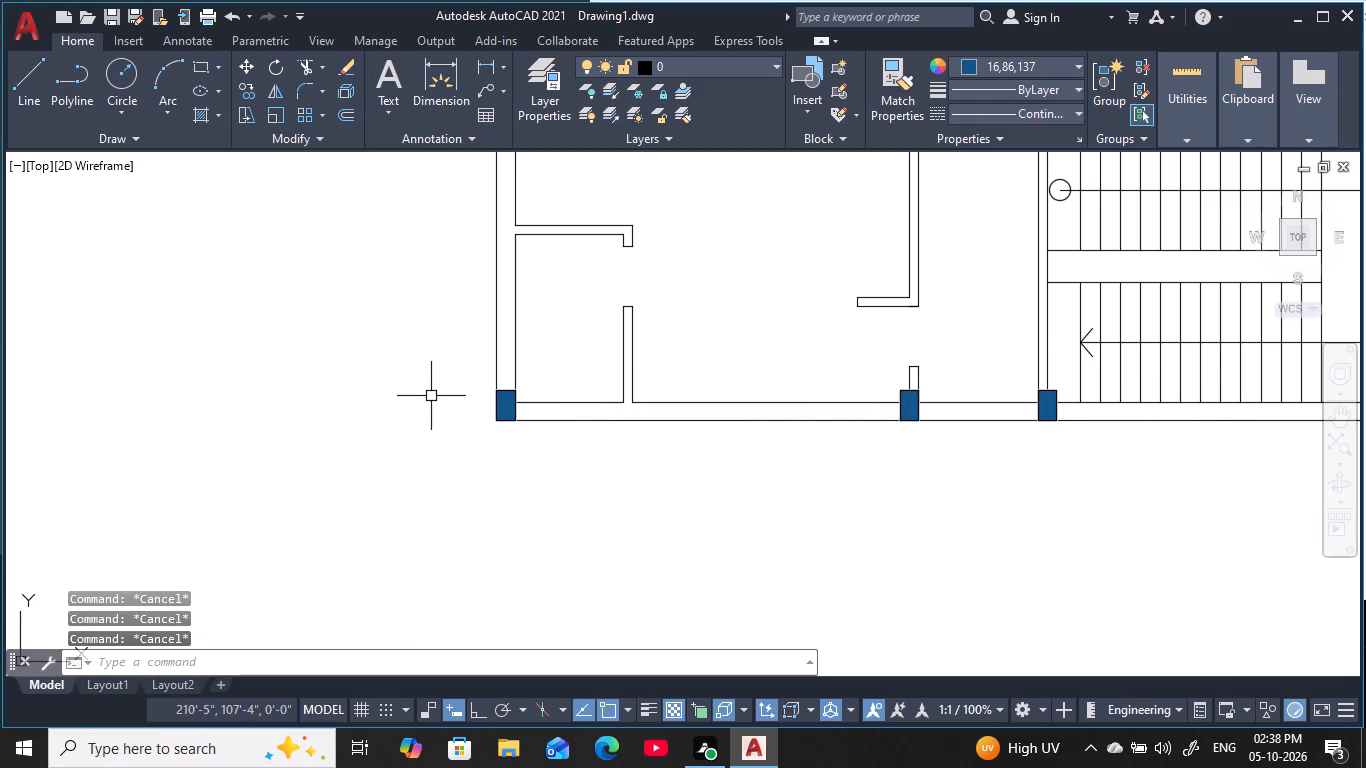
{"action": "key", "text": "Escape"}
{"action": "key", "text": "Escape"}
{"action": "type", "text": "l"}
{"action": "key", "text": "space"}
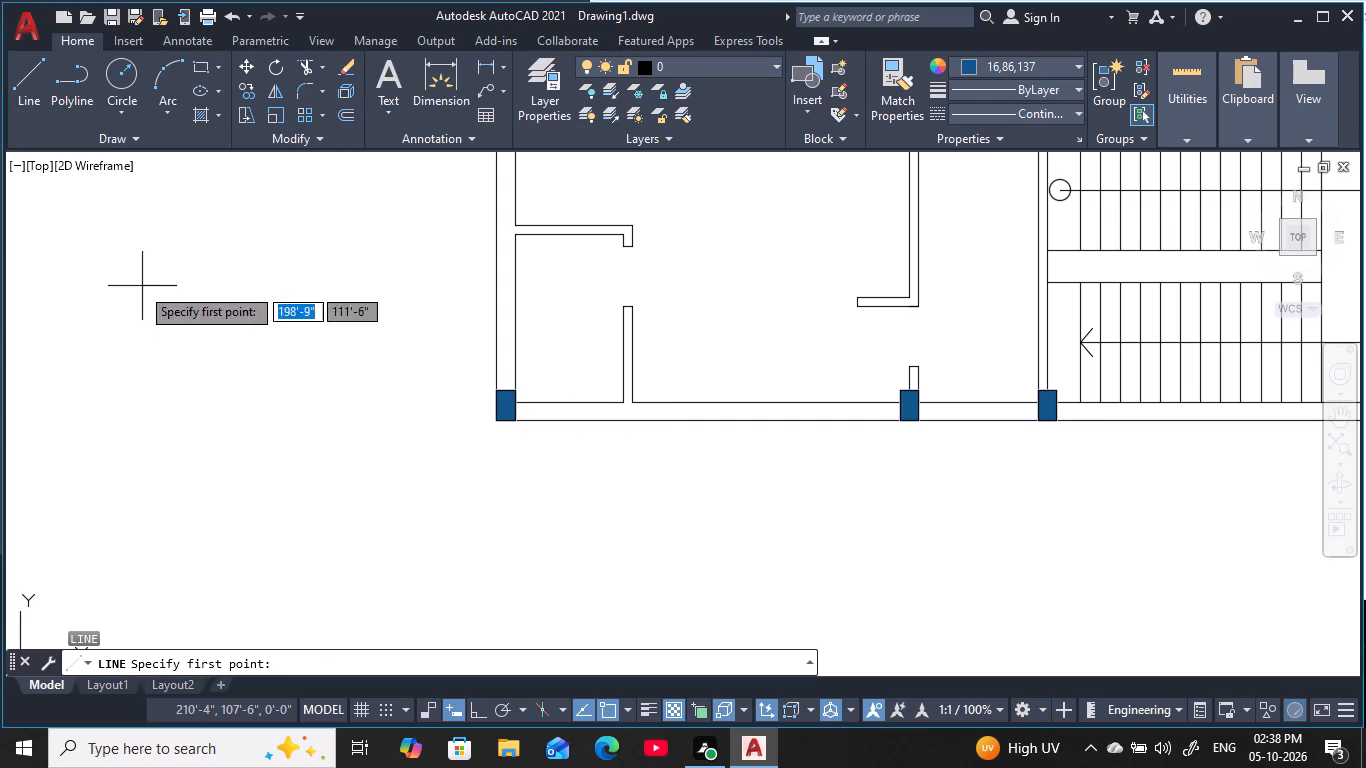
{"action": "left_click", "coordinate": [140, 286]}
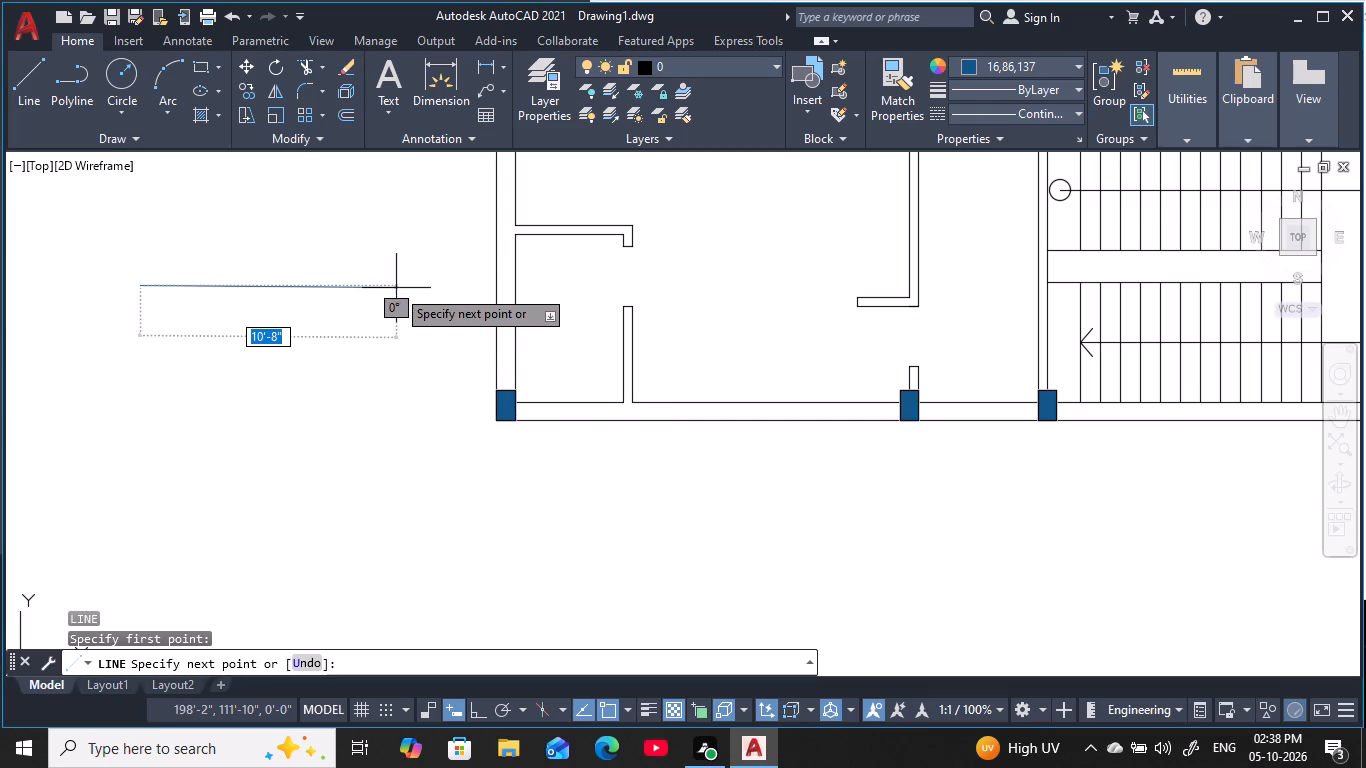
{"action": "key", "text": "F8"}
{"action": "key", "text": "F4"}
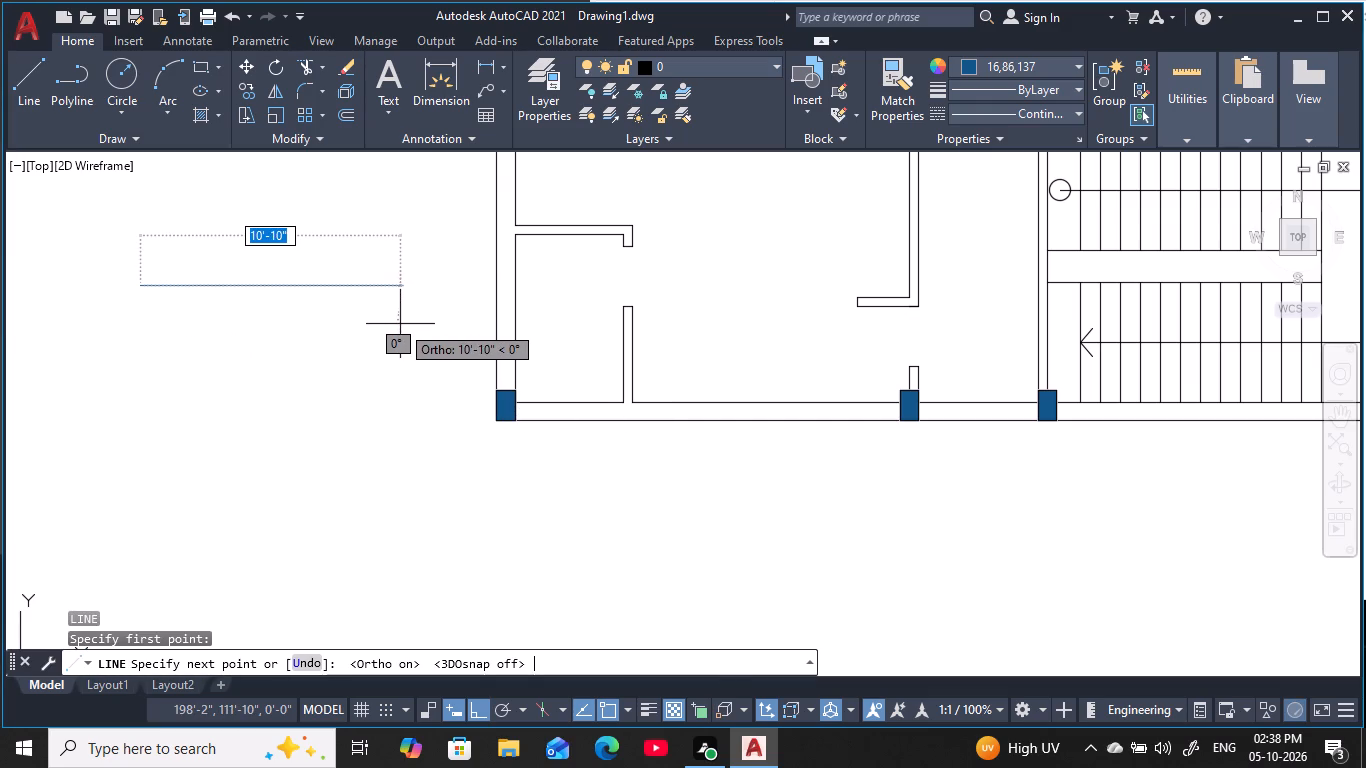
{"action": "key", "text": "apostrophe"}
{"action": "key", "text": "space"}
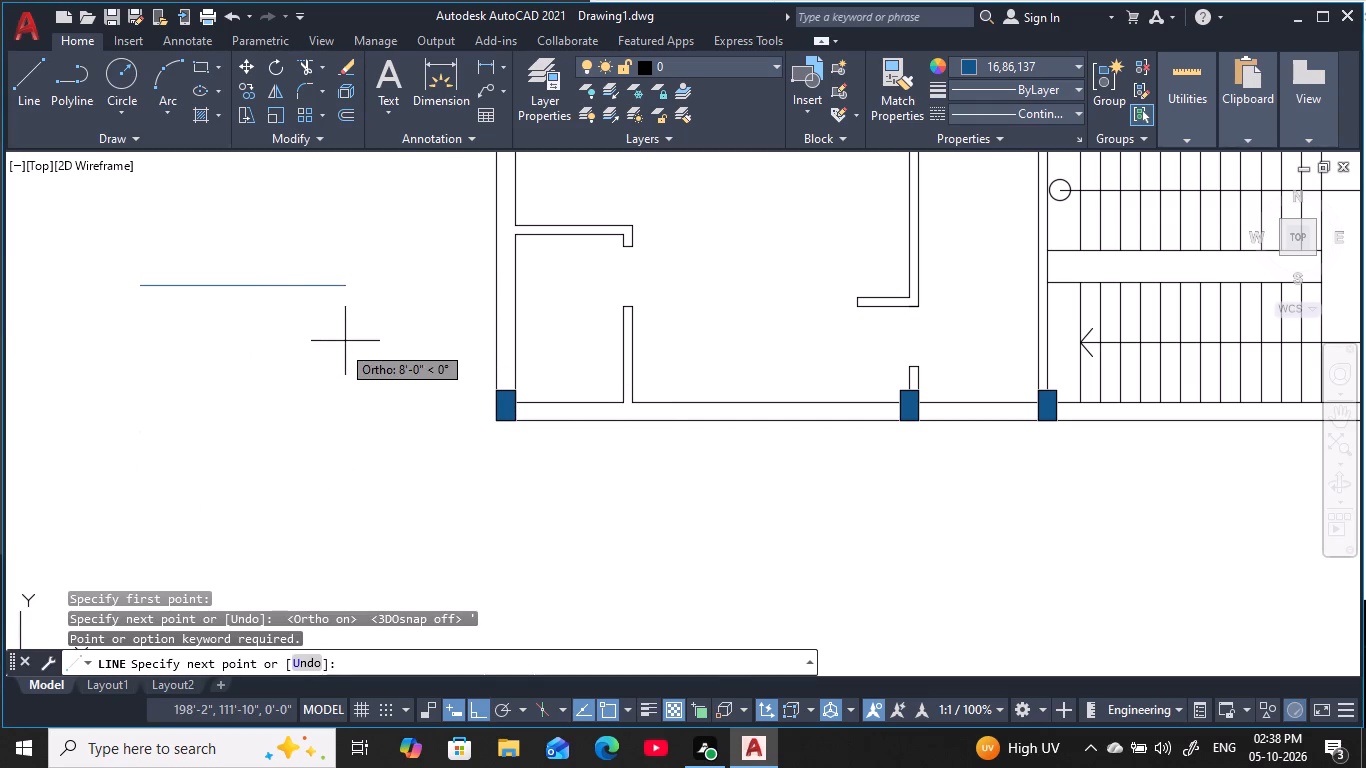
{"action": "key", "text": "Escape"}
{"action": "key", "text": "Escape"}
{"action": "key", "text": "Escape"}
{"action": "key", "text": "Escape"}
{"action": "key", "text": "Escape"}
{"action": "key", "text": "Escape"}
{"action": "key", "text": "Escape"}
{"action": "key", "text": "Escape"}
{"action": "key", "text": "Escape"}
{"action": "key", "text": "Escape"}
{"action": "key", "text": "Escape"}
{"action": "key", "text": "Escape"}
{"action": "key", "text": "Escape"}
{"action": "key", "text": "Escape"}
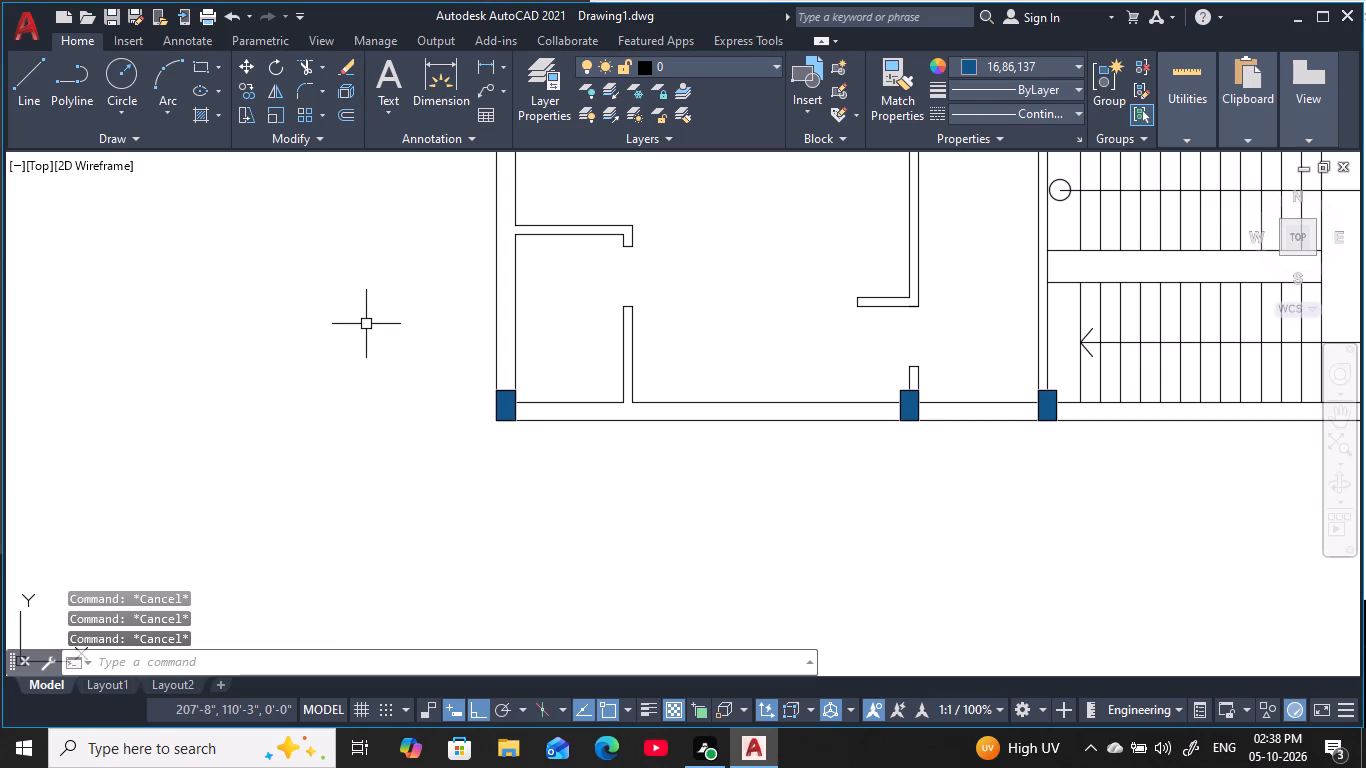
Draw a closed 4' by 9" window outline with lines in the empty space beside the lower-left room.
{"action": "key", "text": "l"}
{"action": "key", "text": "space"}
{"action": "left_click", "coordinate": [157, 281]}
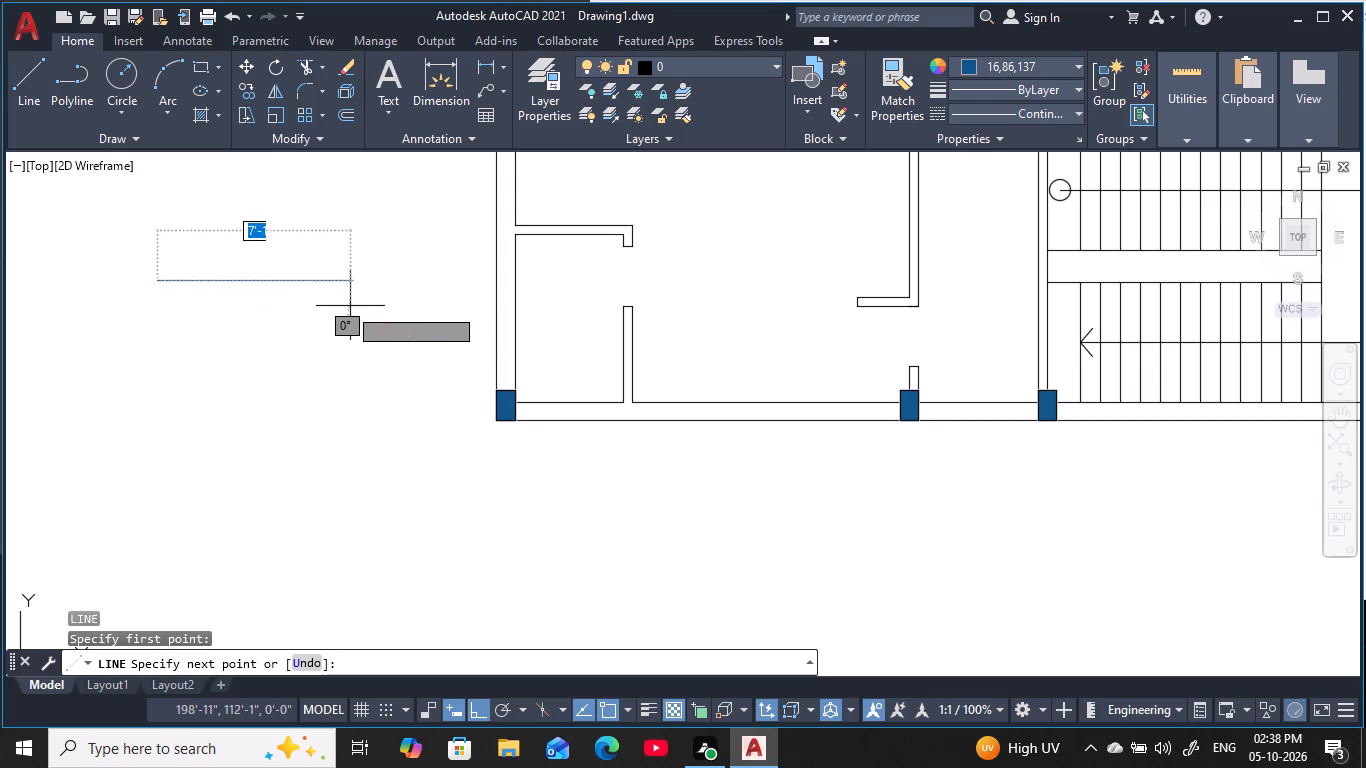
{"action": "type", "text": "4'"}
{"action": "key", "text": "space"}
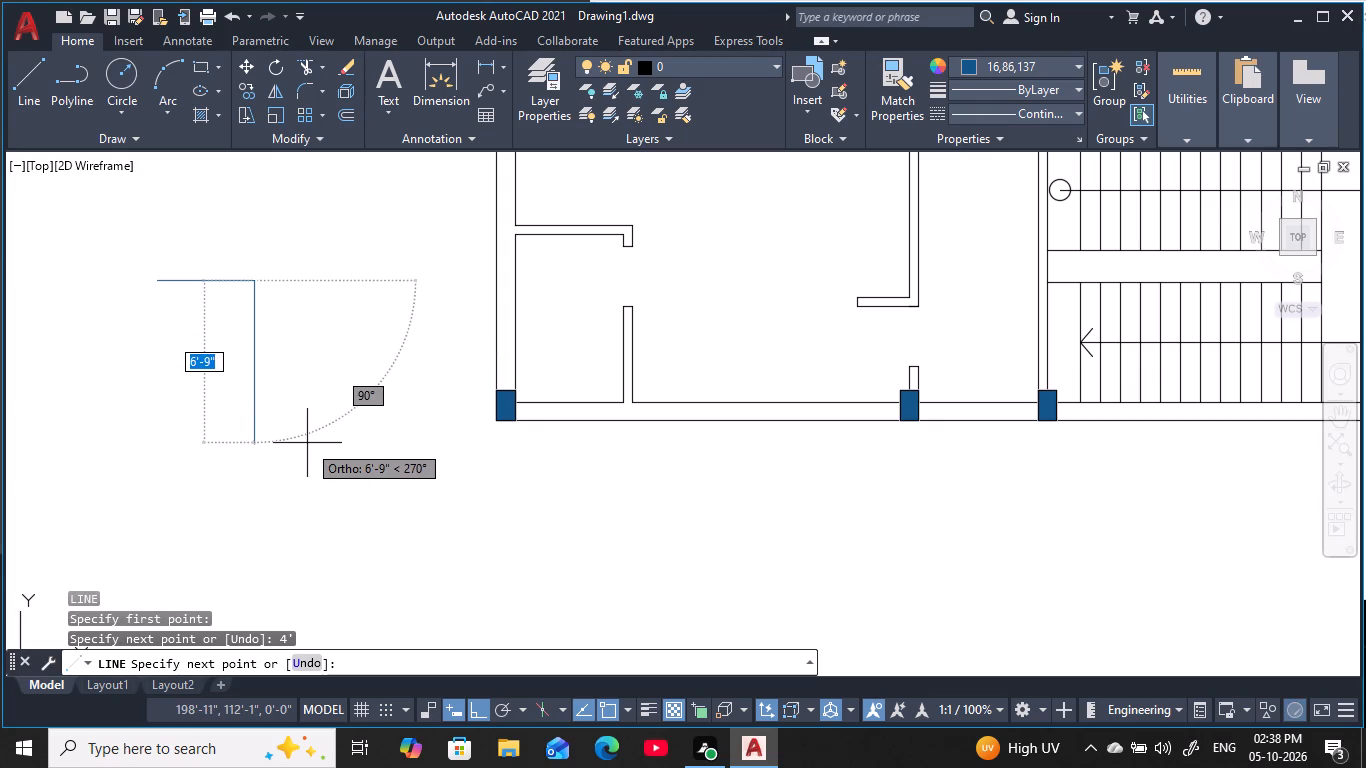
{"action": "type", "text": "9"}
{"action": "key", "text": "space"}
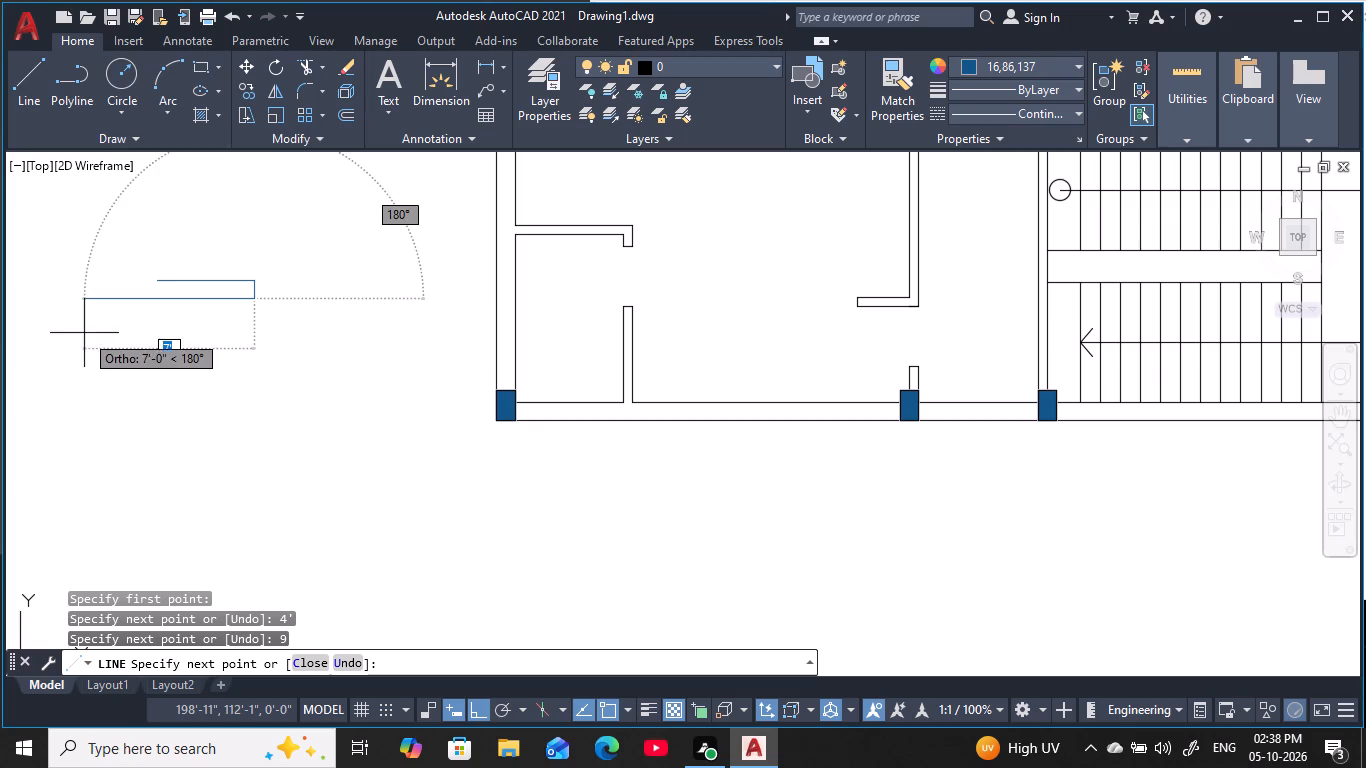
{"action": "type", "text": "4'"}
{"action": "key", "text": "space"}
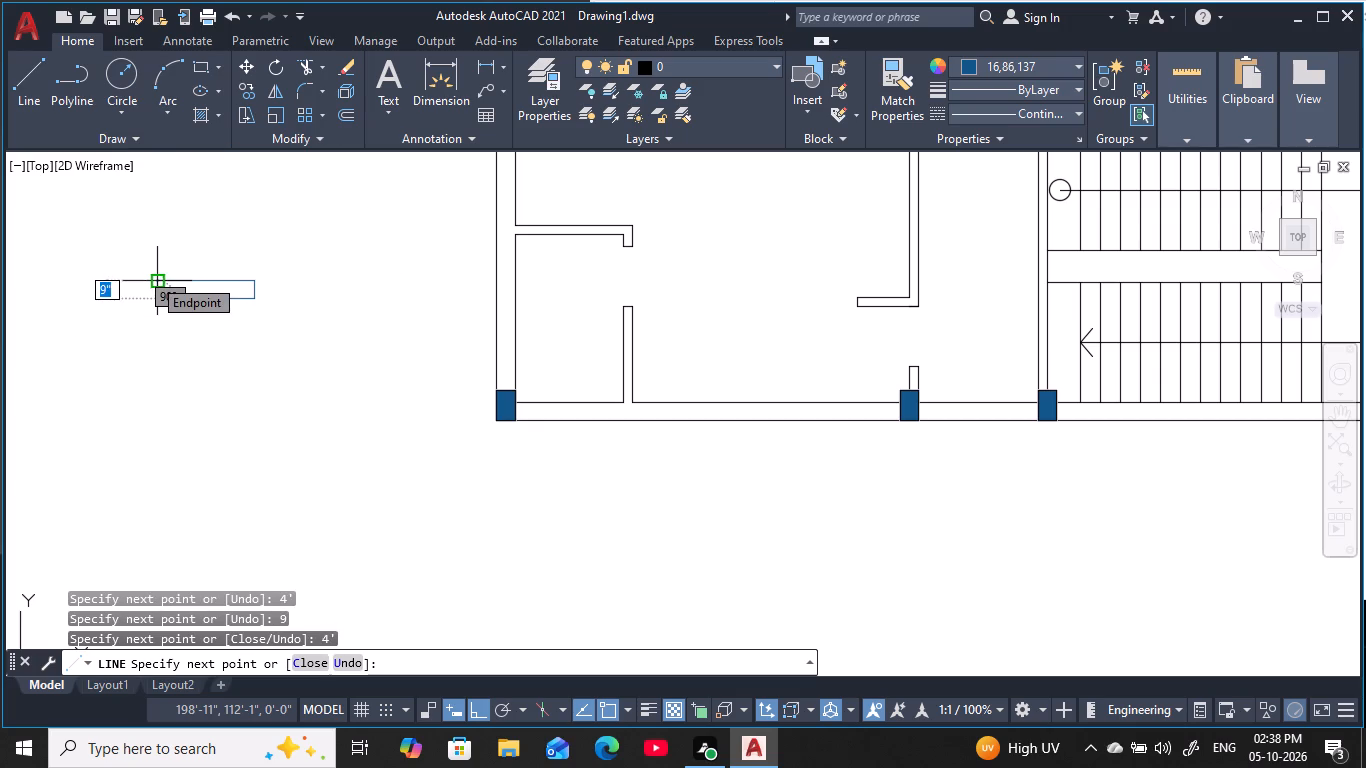
{"action": "type", "text": "9"}
{"action": "key", "text": "space"}
{"action": "key", "text": "Escape"}
{"action": "key", "text": "Escape"}
{"action": "key", "text": "Escape"}
{"action": "key", "text": "Escape"}
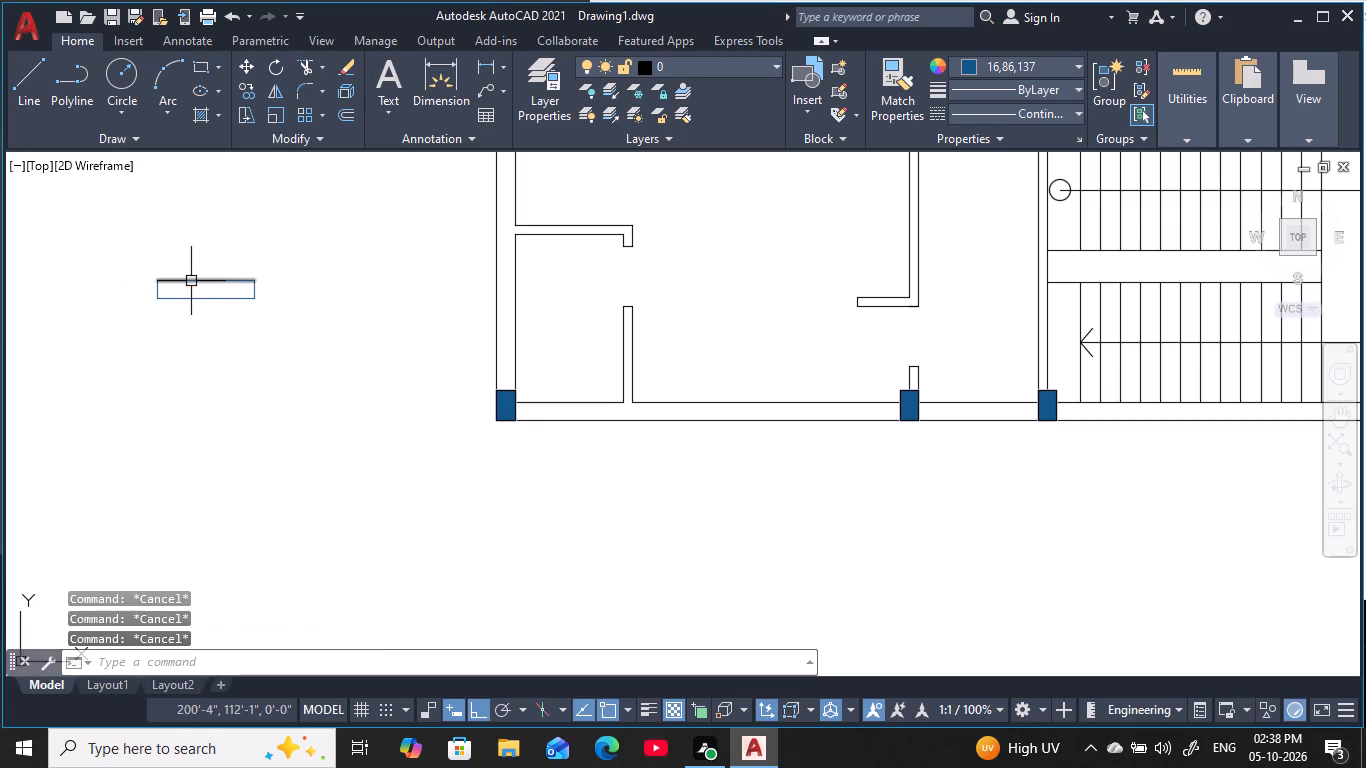
{"action": "key", "text": "Escape"}
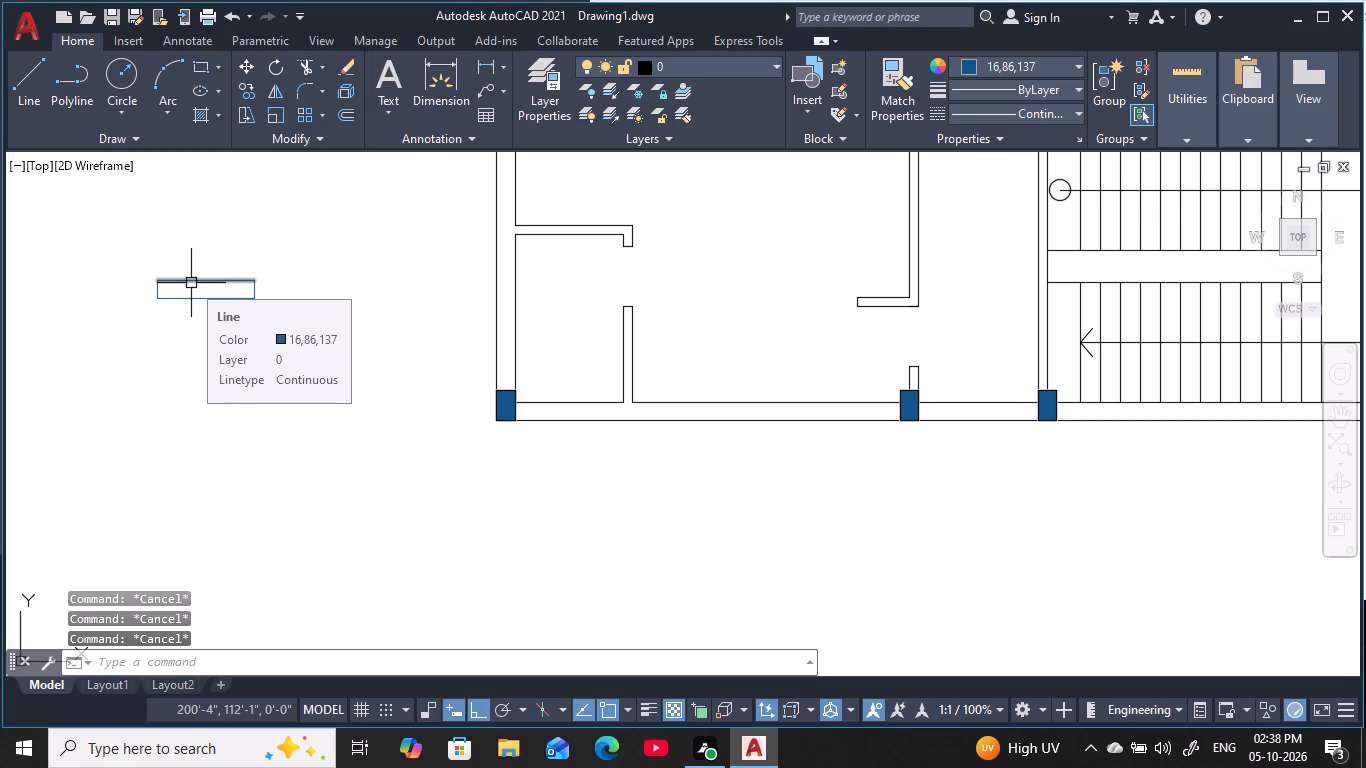
{"action": "key", "text": "Escape"}
{"action": "key", "text": "Escape"}
{"action": "key", "text": "Escape"}
Draw a horizontal centre line across the window outline between the midpoints of its short sides.
{"action": "scroll", "coordinate": [188, 298], "scroll_direction": "up", "scroll_amount": 3}
{"action": "key", "text": "Escape"}
{"action": "middle_click_drag", "start_coordinate": [196, 301], "coordinate": [217, 311]}
{"action": "key", "text": "Escape"}
{"action": "key", "text": "Escape"}
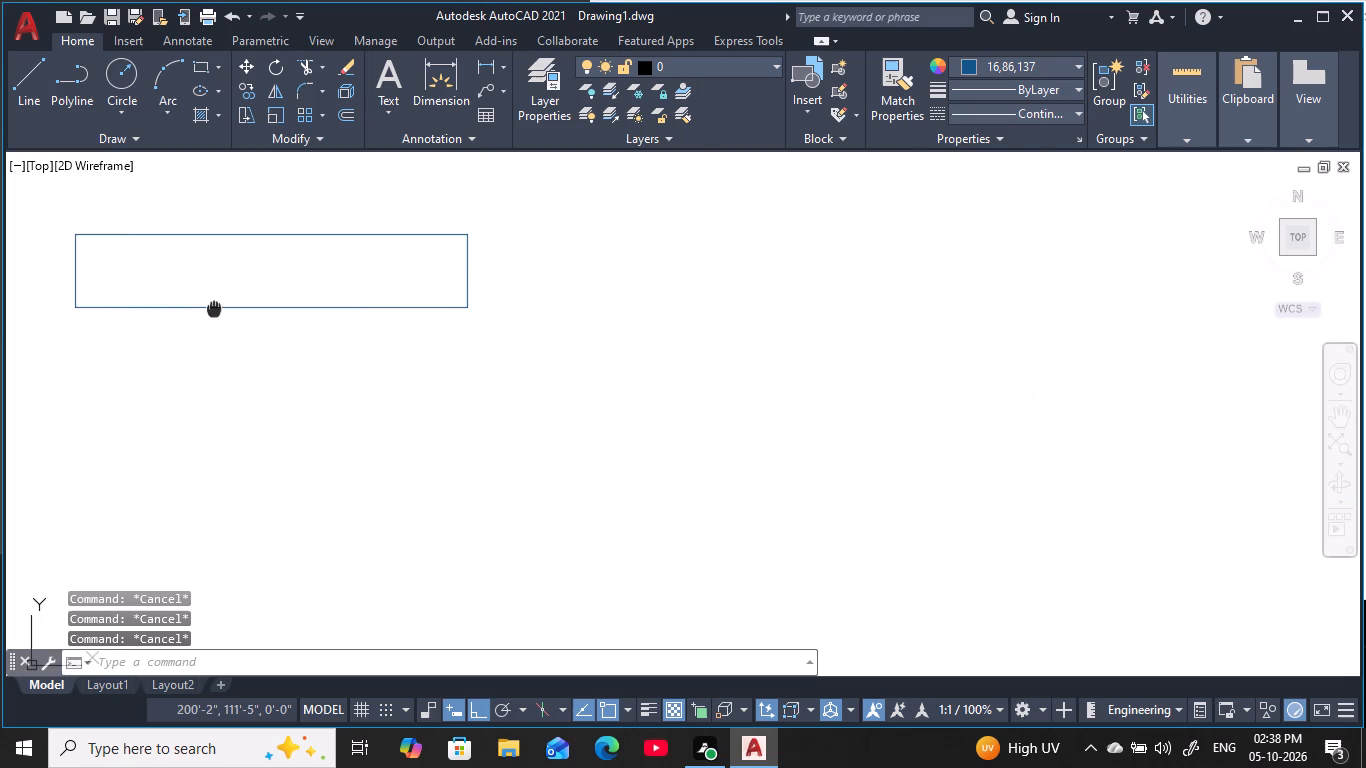
{"action": "middle_click_drag", "start_coordinate": [217, 311], "coordinate": [373, 350]}
{"action": "key", "text": "Escape"}
{"action": "key", "text": "Escape"}
{"action": "key", "text": "Escape"}
{"action": "type", "text": "l"}
{"action": "key", "text": "space"}
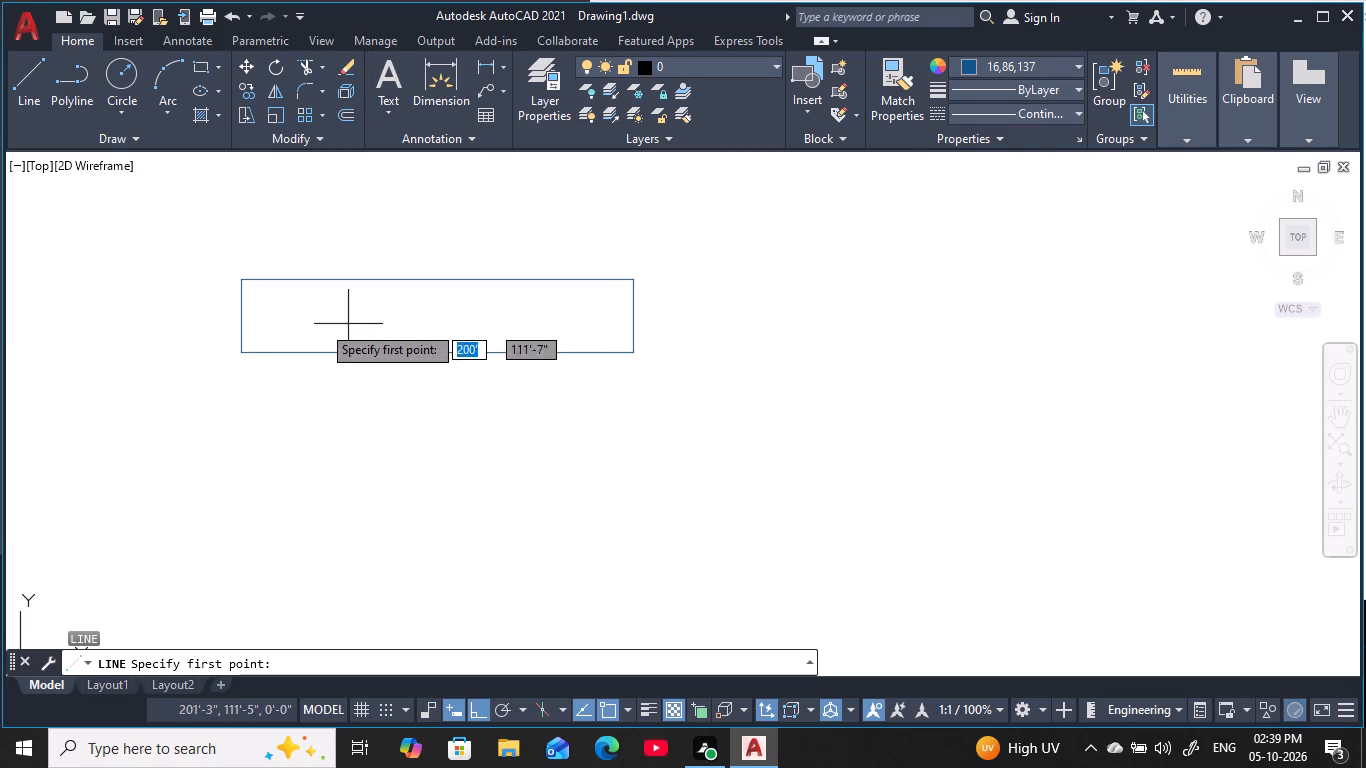
{"action": "left_click", "coordinate": [244, 320]}
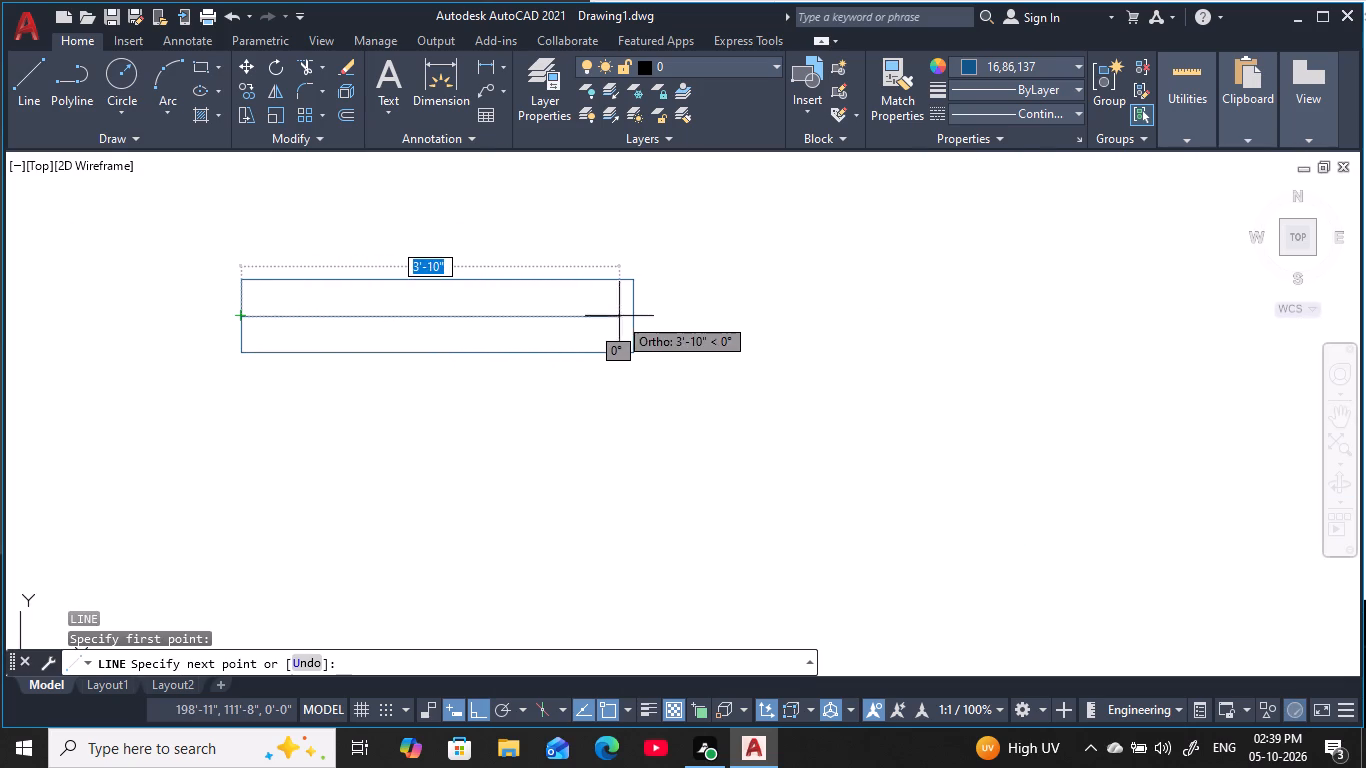
{"action": "left_click", "coordinate": [625, 316]}
{"action": "key", "text": "Escape"}
{"action": "key", "text": "Escape"}
{"action": "key", "text": "Escape"}
{"action": "key", "text": "Escape"}
{"action": "key", "text": "Escape"}
{"action": "key", "text": "Escape"}
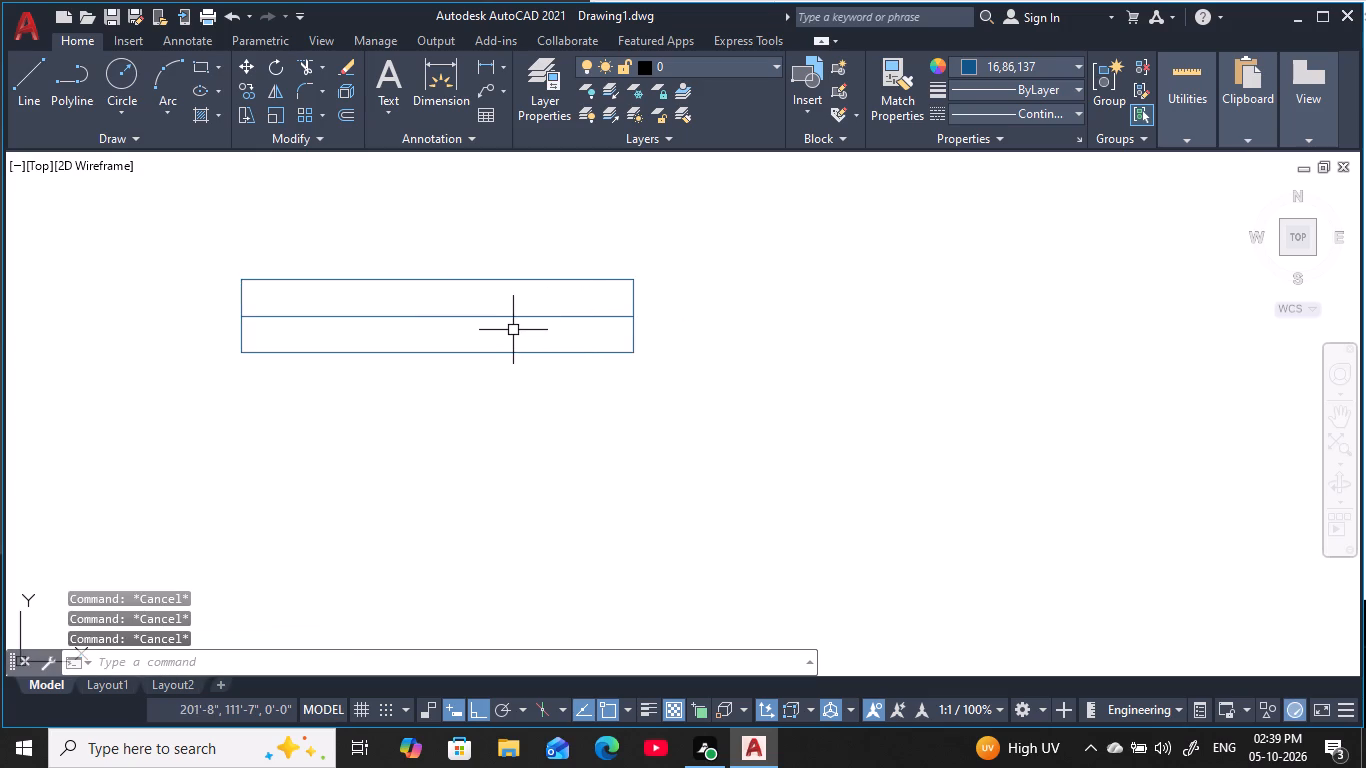
Offset the window's centre line 1.5 inches to both sides.
{"action": "key", "text": "o"}
{"action": "key", "text": "space"}
{"action": "key", "text": "1"}
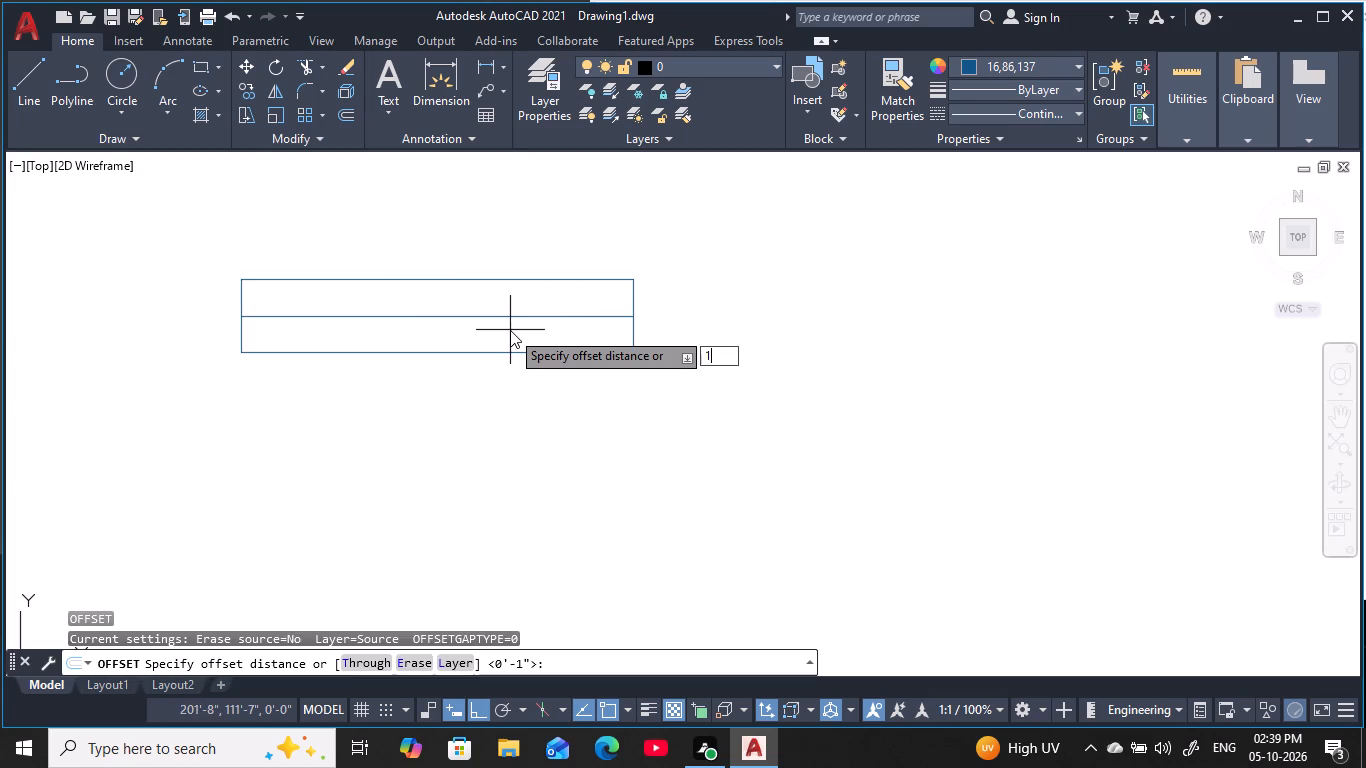
{"action": "key", "text": "period"}
{"action": "key", "text": "BackSpace"}
{"action": "key", "text": "BackSpace"}
{"action": "key", "text": "BackSpace"}
{"action": "key", "text": "BackSpace"}
{"action": "key", "text": "BackSpace"}
{"action": "key", "text": "BackSpace"}
{"action": "key", "text": "BackSpace"}
{"action": "key", "text": "BackSpace"}
{"action": "key", "text": "1"}
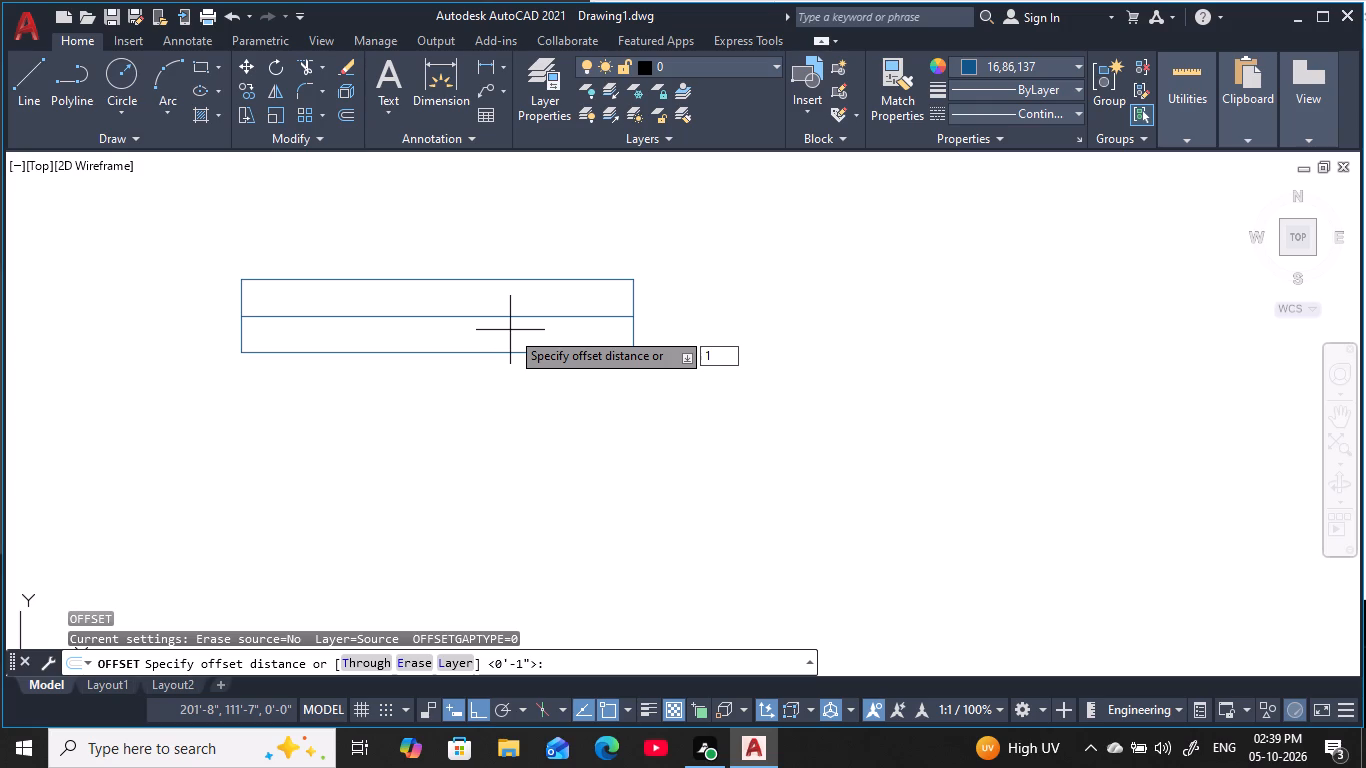
{"action": "type", "text": ".5"}
{"action": "key", "text": "space"}
{"action": "left_click", "coordinate": [514, 318]}
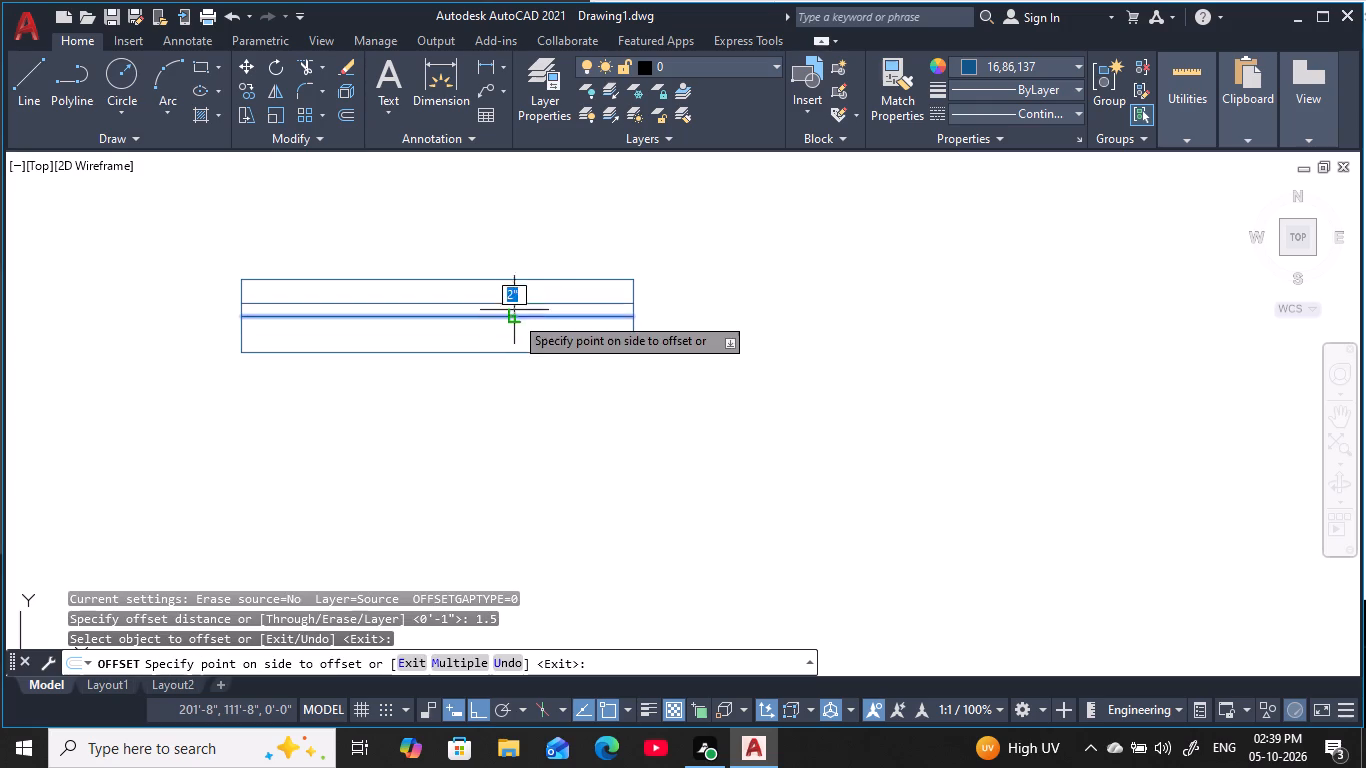
{"action": "left_click", "coordinate": [520, 284]}
{"action": "left_click", "coordinate": [490, 313]}
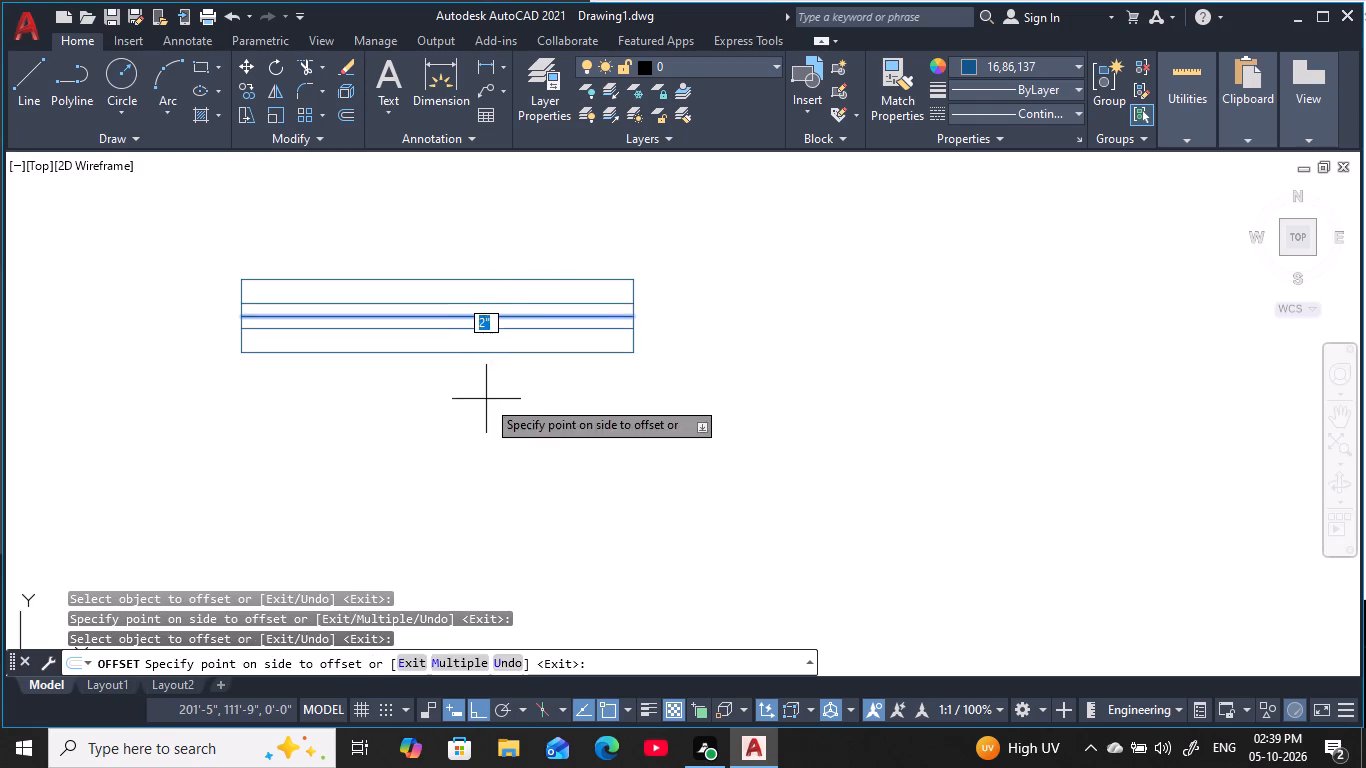
{"action": "left_click", "coordinate": [486, 400]}
{"action": "key", "text": "Escape"}
{"action": "key", "text": "Escape"}
{"action": "key", "text": "Escape"}
{"action": "key", "text": "Escape"}
{"action": "key", "text": "Escape"}
{"action": "key", "text": "Escape"}
{"action": "key", "text": "Escape"}
Copy the whole window by its lower-right corner into the lower-left room's bottom wall, between the partition and the column.
{"action": "left_click_drag", "start_coordinate": [193, 244], "coordinate": [210, 275]}
{"action": "left_click_drag", "start_coordinate": [702, 490], "coordinate": [777, 490]}
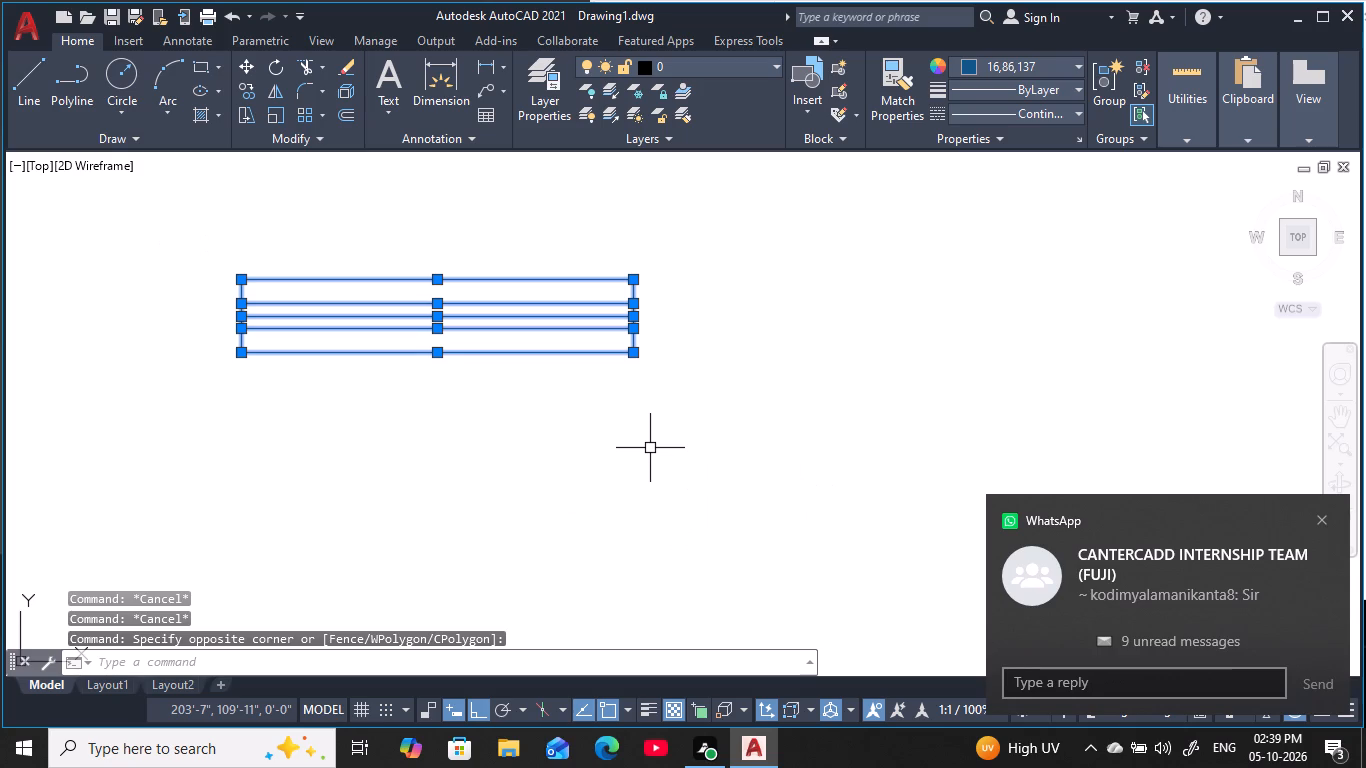
{"action": "type", "text": "co"}
{"action": "key", "text": "space"}
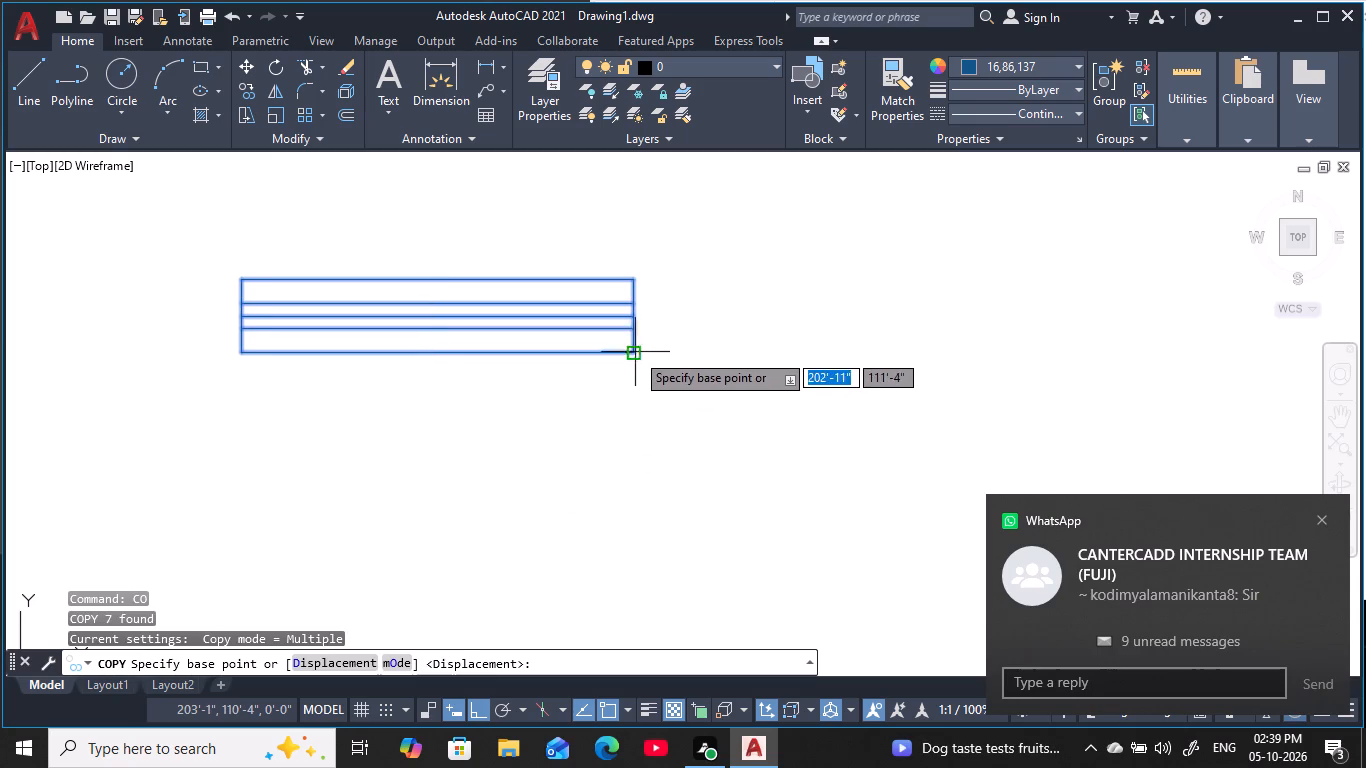
{"action": "left_click", "coordinate": [635, 352]}
{"action": "scroll", "coordinate": [908, 363], "scroll_direction": "down", "scroll_amount": 2}
{"action": "key", "text": "F8"}
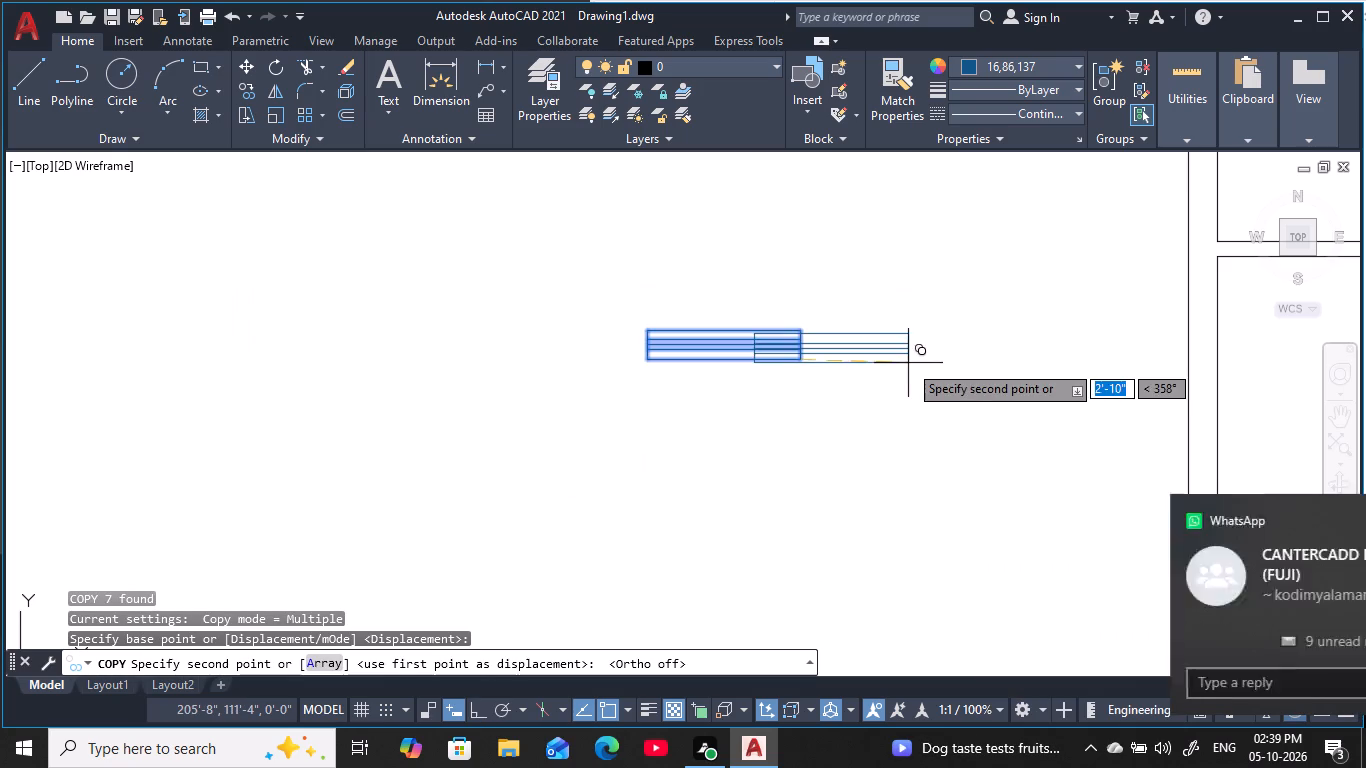
{"action": "scroll", "coordinate": [908, 363], "scroll_direction": "down", "scroll_amount": 1}
{"action": "middle_click_drag", "start_coordinate": [896, 357], "coordinate": [685, 287]}
{"action": "middle_click_drag", "start_coordinate": [1069, 475], "coordinate": [1047, 476]}
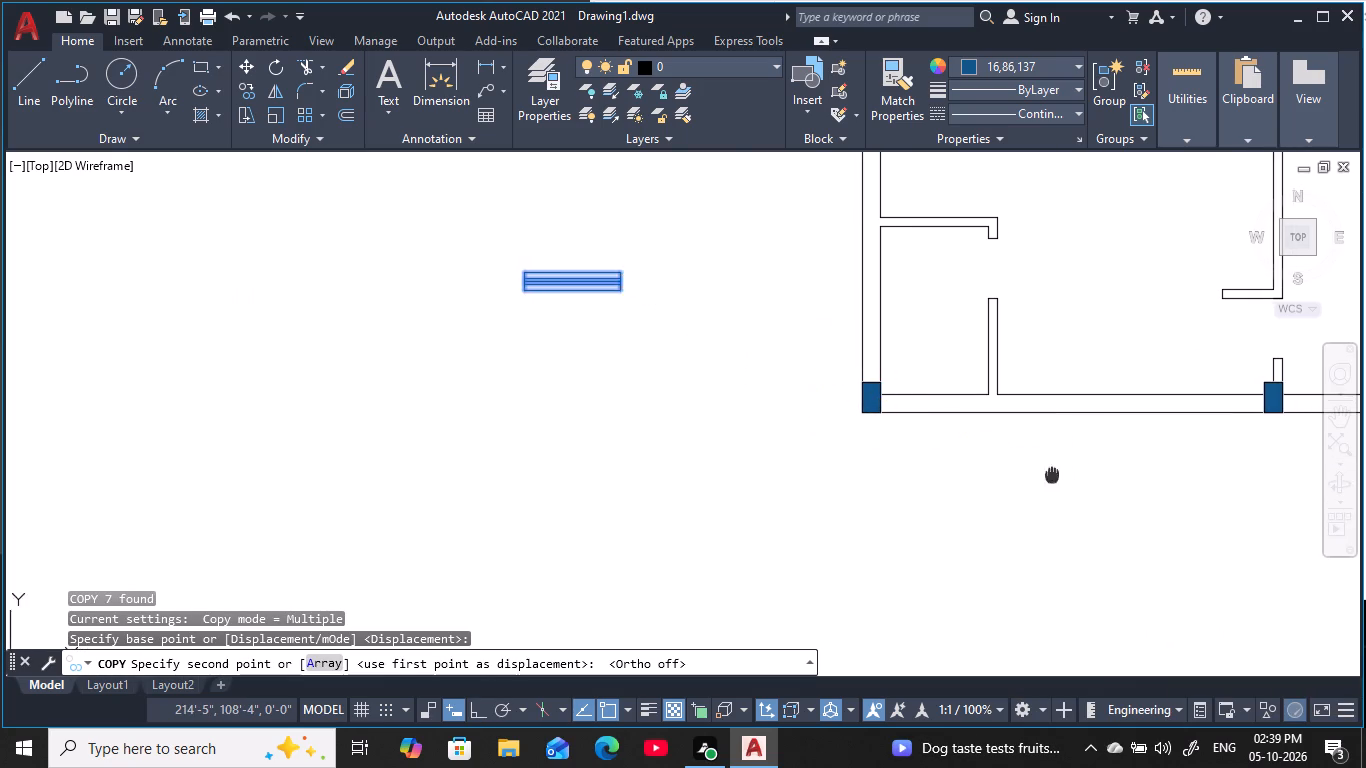
{"action": "middle_click_drag", "start_coordinate": [1047, 476], "coordinate": [822, 477]}
{"action": "scroll", "coordinate": [939, 480], "scroll_direction": "up", "scroll_amount": 1}
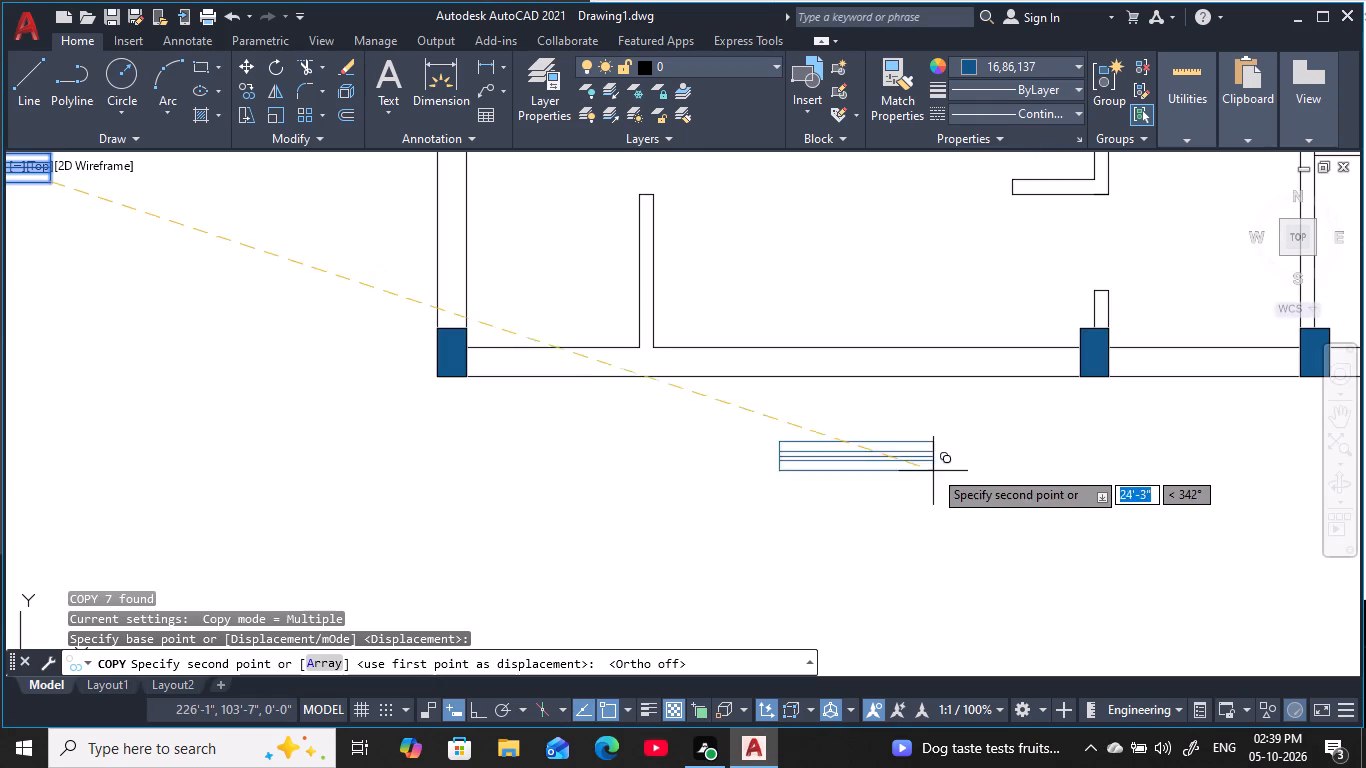
{"action": "left_click", "coordinate": [930, 376]}
Place two more copies of the window in the top outer wall, in the upper-right and upper-left rooms.
{"action": "scroll", "coordinate": [983, 474], "scroll_direction": "down", "scroll_amount": 1}
{"action": "middle_click_drag", "start_coordinate": [983, 473], "coordinate": [863, 488]}
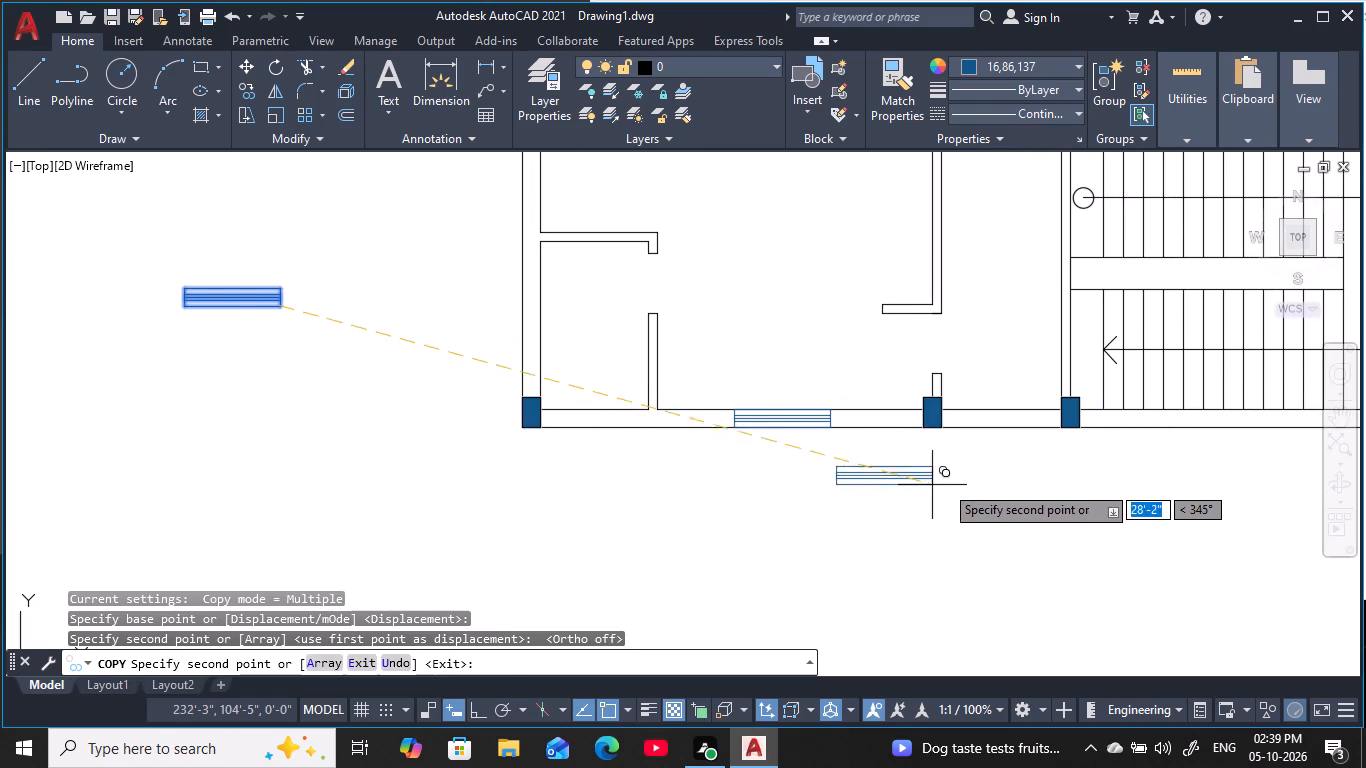
{"action": "middle_click_drag", "start_coordinate": [1068, 456], "coordinate": [807, 458]}
{"action": "scroll", "coordinate": [882, 462], "scroll_direction": "up", "scroll_amount": 1}
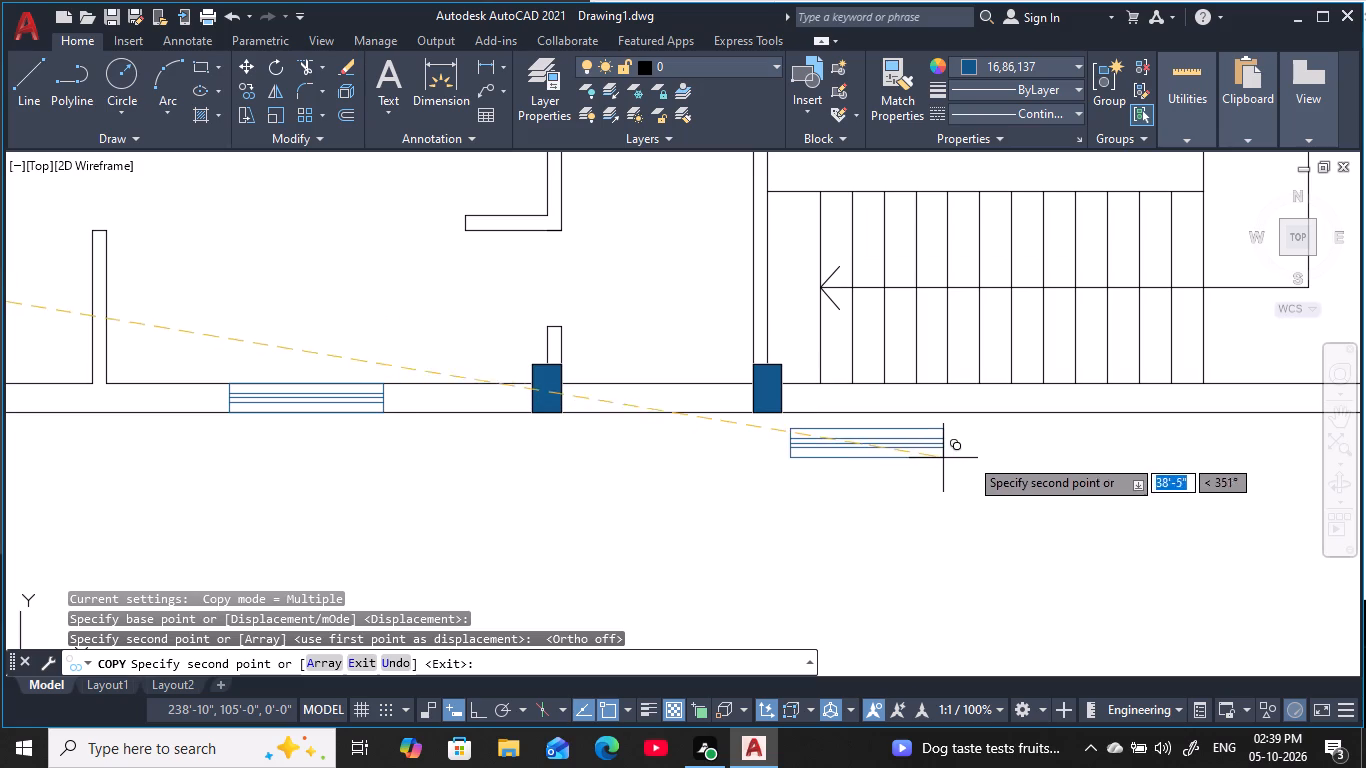
{"action": "scroll", "coordinate": [997, 460], "scroll_direction": "down", "scroll_amount": 2}
{"action": "middle_click_drag", "start_coordinate": [985, 479], "coordinate": [1004, 541]}
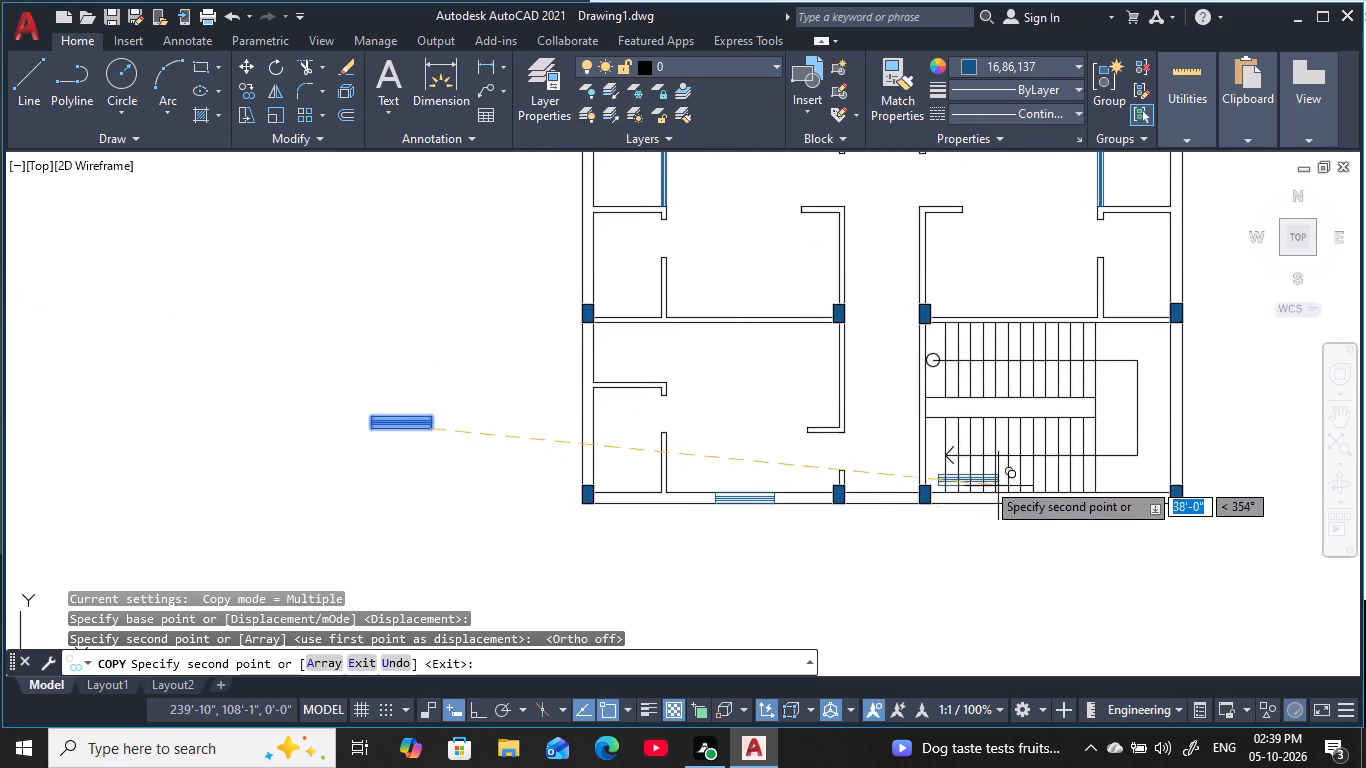
{"action": "scroll", "coordinate": [982, 481], "scroll_direction": "down", "scroll_amount": 1}
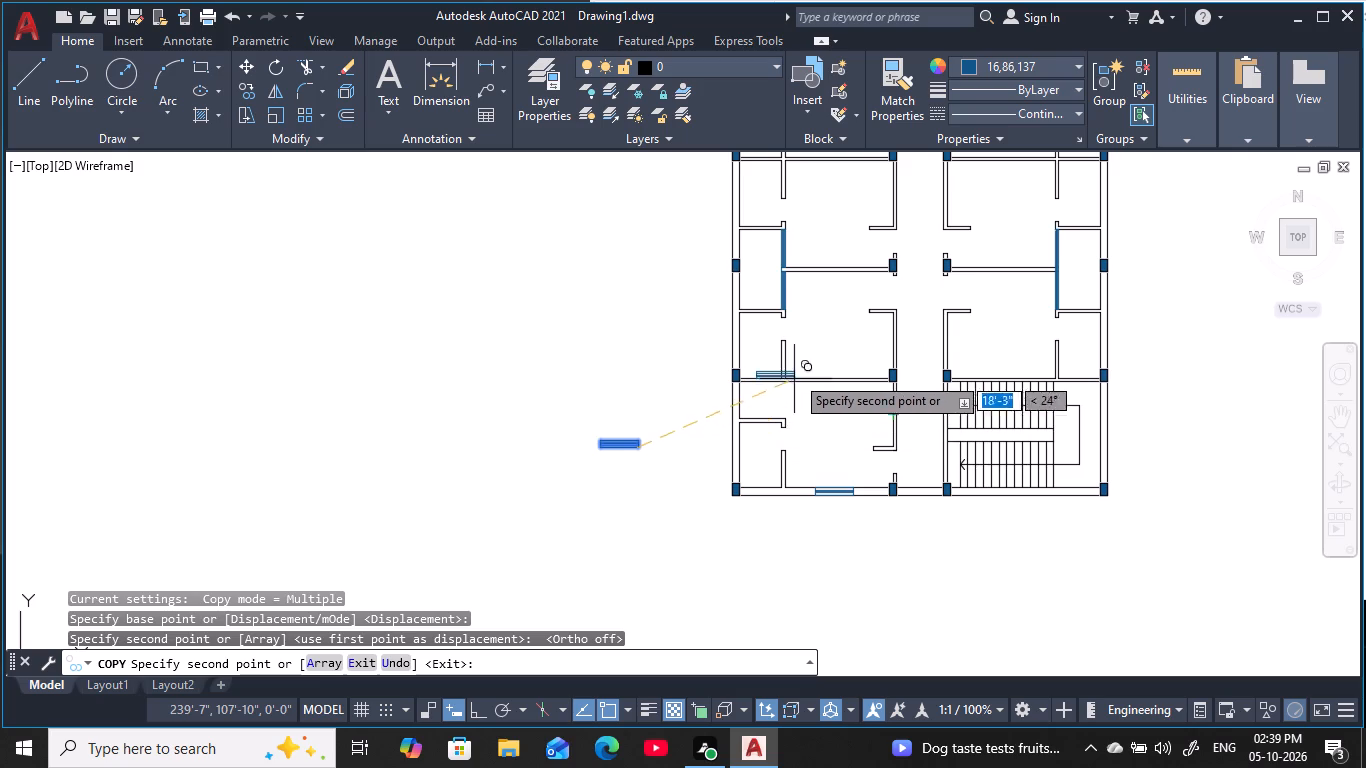
{"action": "middle_click_drag", "start_coordinate": [844, 236], "coordinate": [674, 531]}
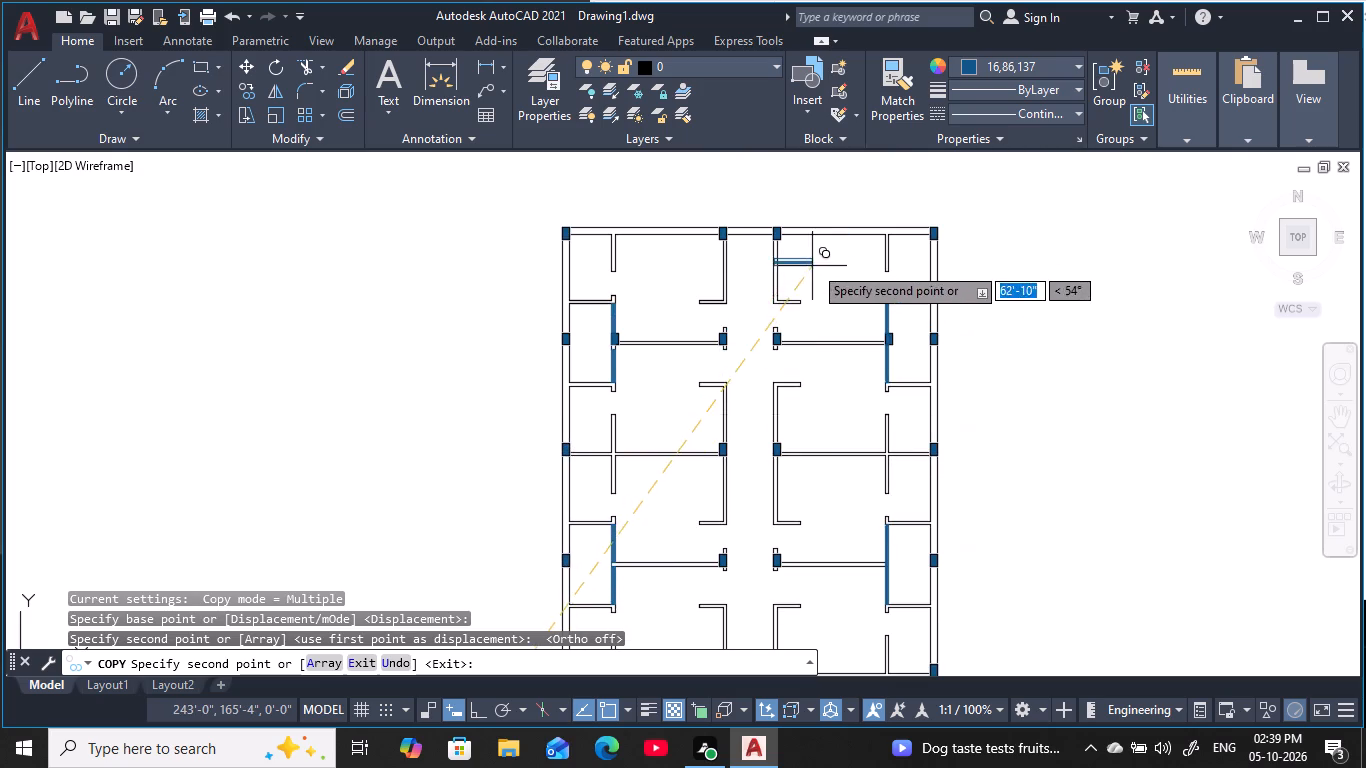
{"action": "middle_click_drag", "start_coordinate": [813, 265], "coordinate": [785, 362]}
{"action": "scroll", "coordinate": [807, 328], "scroll_direction": "up", "scroll_amount": 2}
{"action": "middle_click_drag", "start_coordinate": [813, 414], "coordinate": [801, 418]}
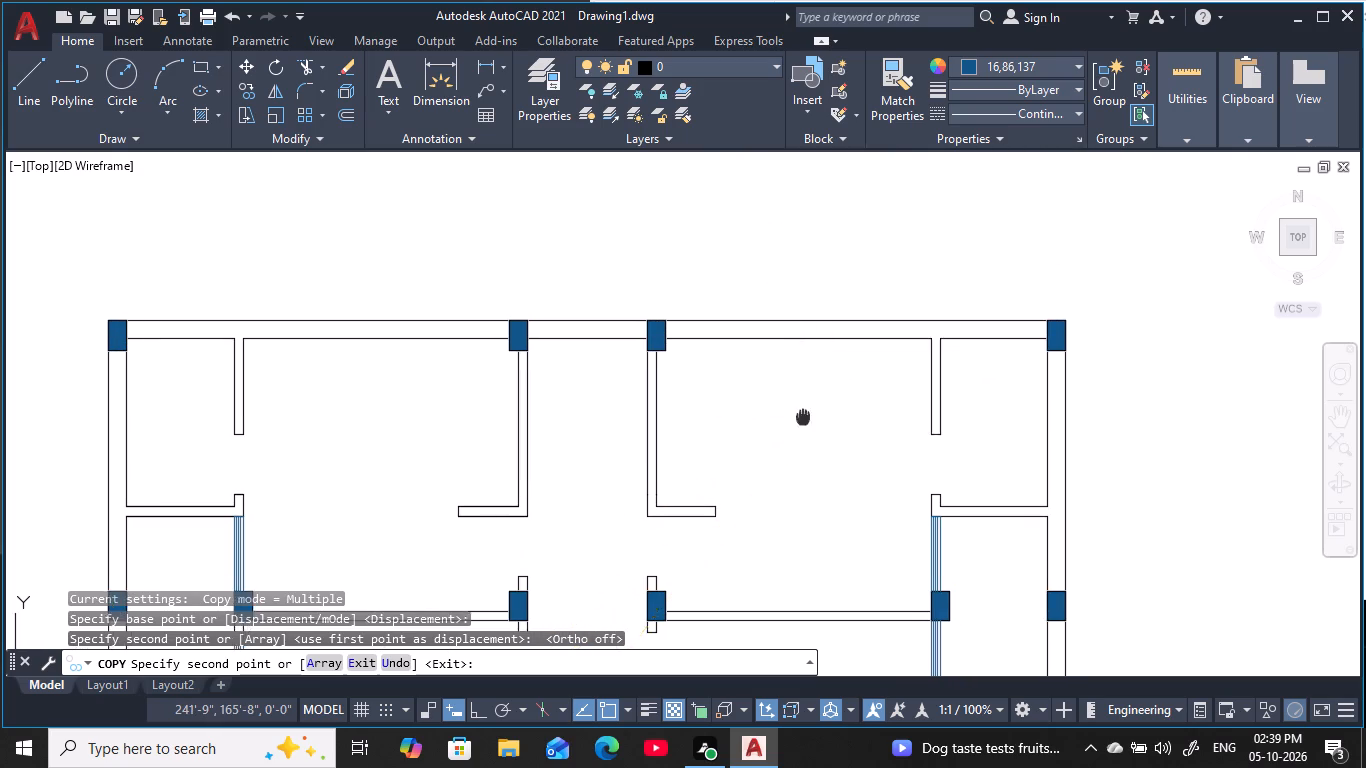
{"action": "middle_click_drag", "start_coordinate": [801, 418], "coordinate": [769, 430]}
{"action": "scroll", "coordinate": [797, 374], "scroll_direction": "up", "scroll_amount": 1}
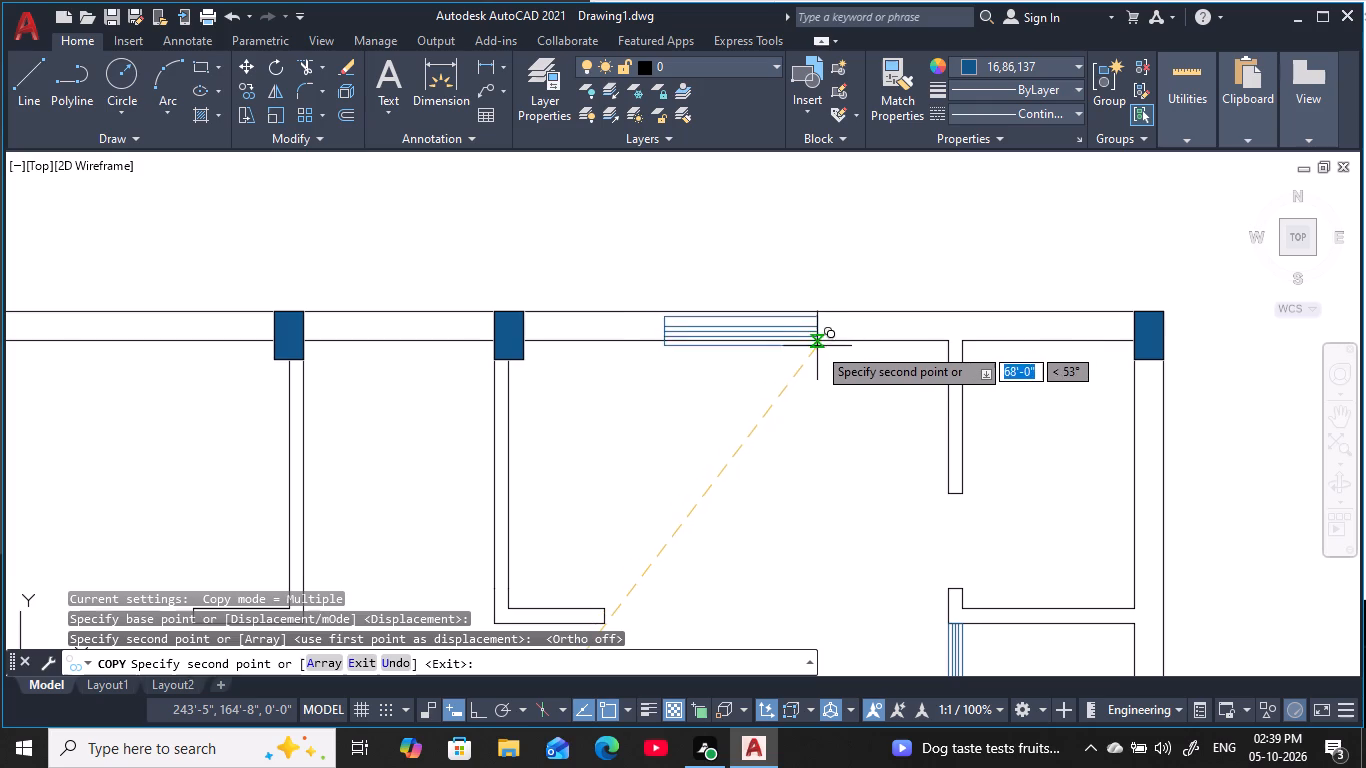
{"action": "left_click", "coordinate": [816, 342]}
{"action": "middle_click_drag", "start_coordinate": [673, 427], "coordinate": [1268, 342]}
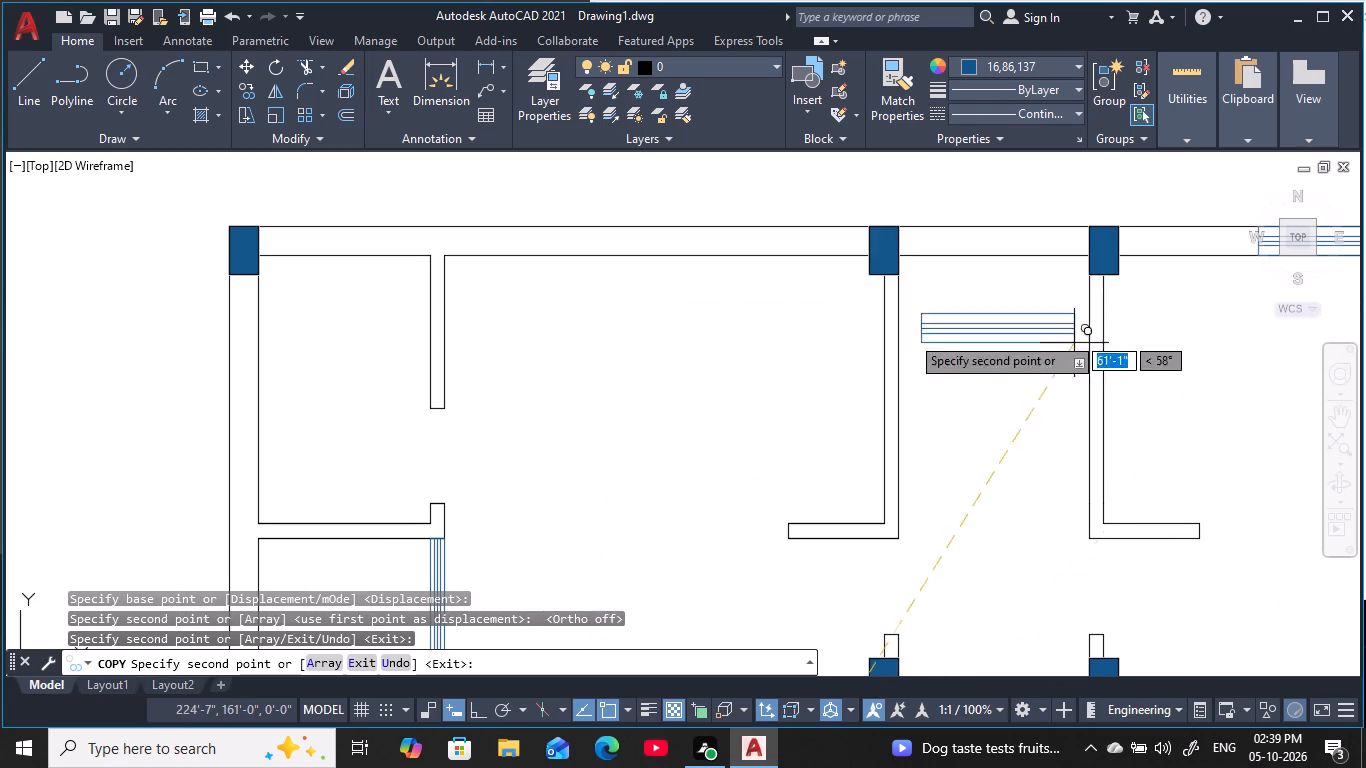
{"action": "left_click", "coordinate": [707, 256]}
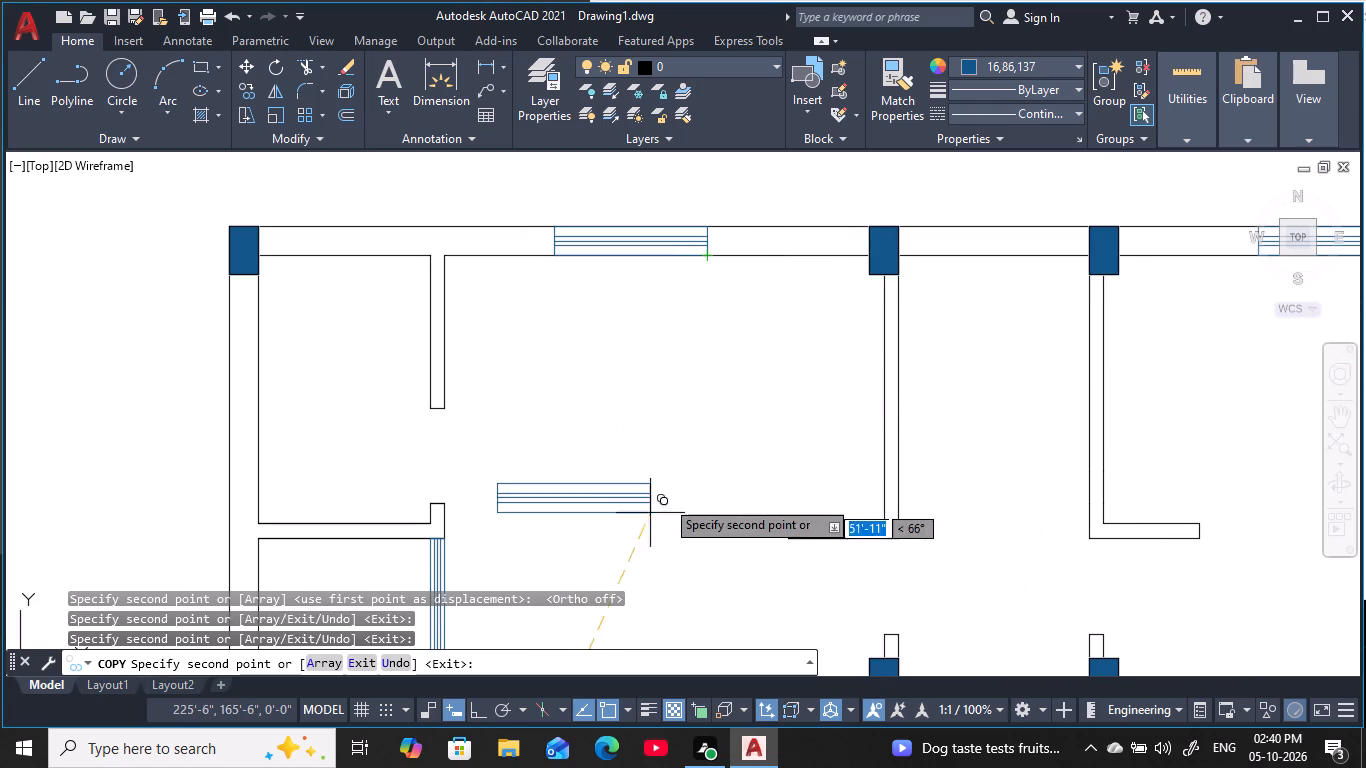
Look over the plan from the upper rooms down to the staircase for further places for the copied window.
{"action": "scroll", "coordinate": [776, 214], "scroll_direction": "up", "scroll_amount": 2}
{"action": "scroll", "coordinate": [764, 320], "scroll_direction": "down", "scroll_amount": 1}
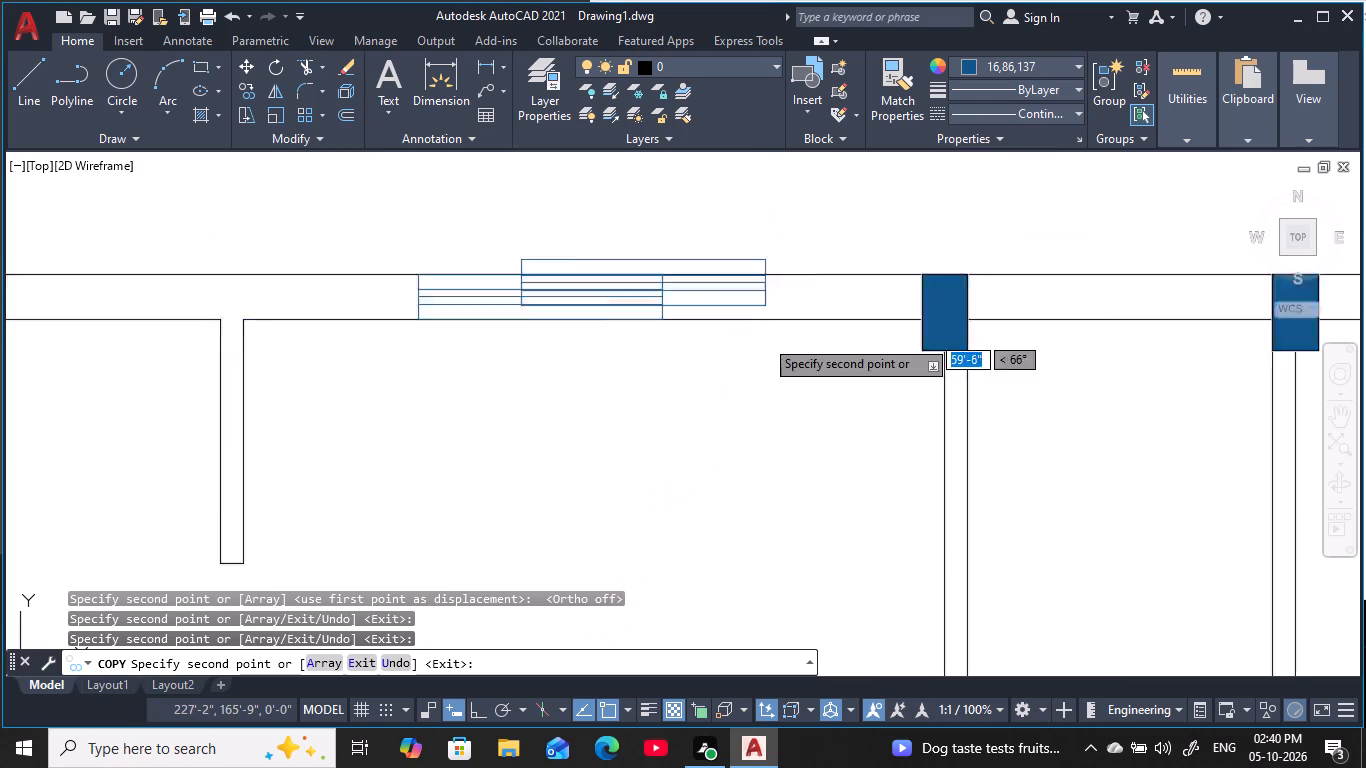
{"action": "scroll", "coordinate": [765, 340], "scroll_direction": "down", "scroll_amount": 1}
{"action": "scroll", "coordinate": [722, 431], "scroll_direction": "down", "scroll_amount": 2}
{"action": "middle_click_drag", "start_coordinate": [720, 437], "coordinate": [831, 259]}
{"action": "middle_click_drag", "start_coordinate": [848, 331], "coordinate": [848, 309]}
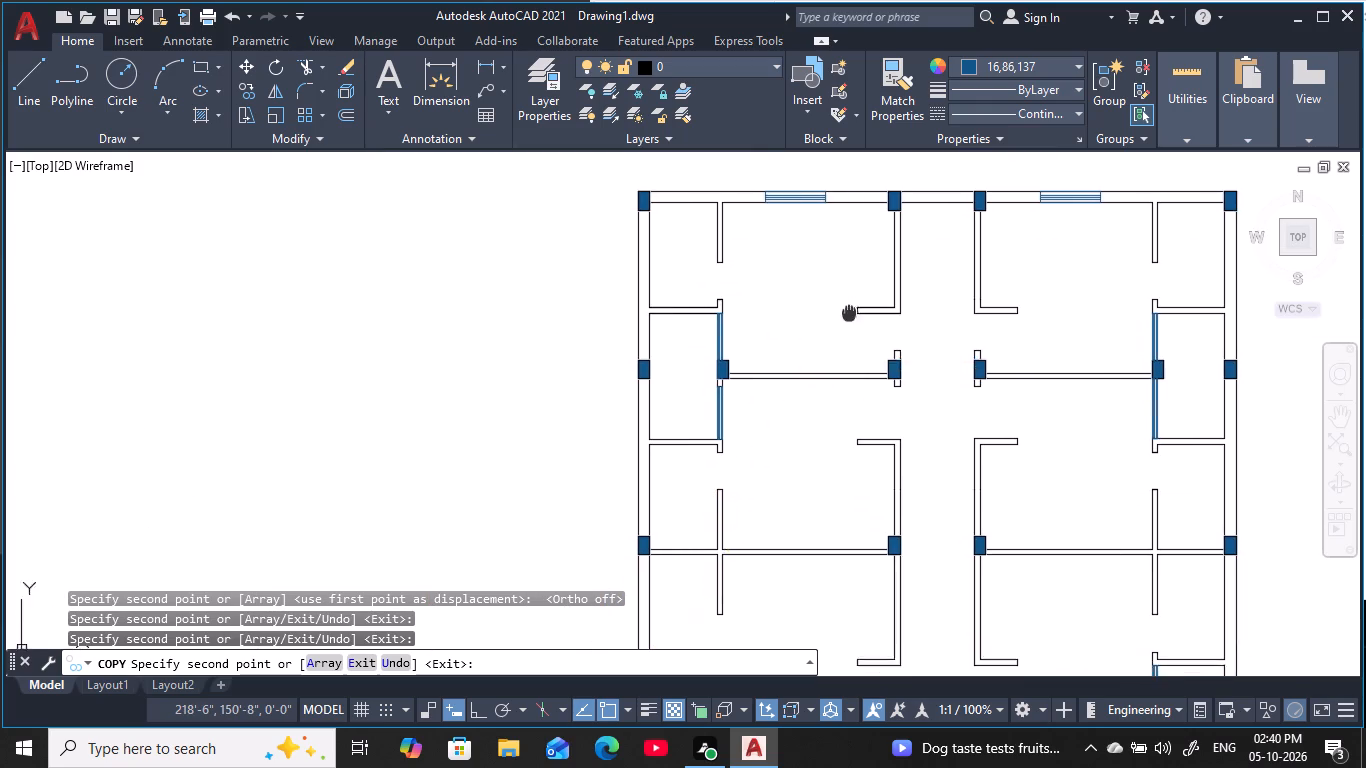
{"action": "middle_click_drag", "start_coordinate": [848, 309], "coordinate": [815, 210]}
{"action": "middle_click_drag", "start_coordinate": [794, 358], "coordinate": [842, 244]}
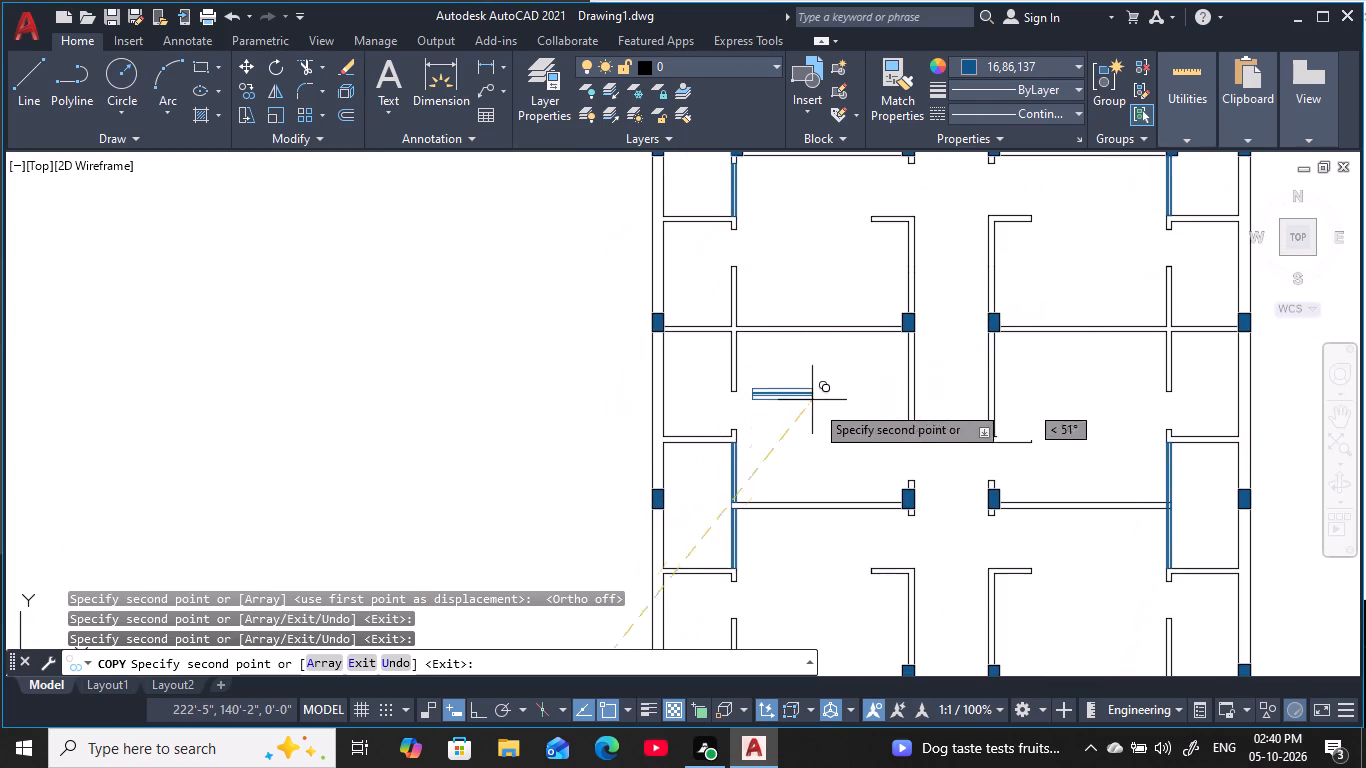
{"action": "middle_click_drag", "start_coordinate": [824, 419], "coordinate": [756, 173]}
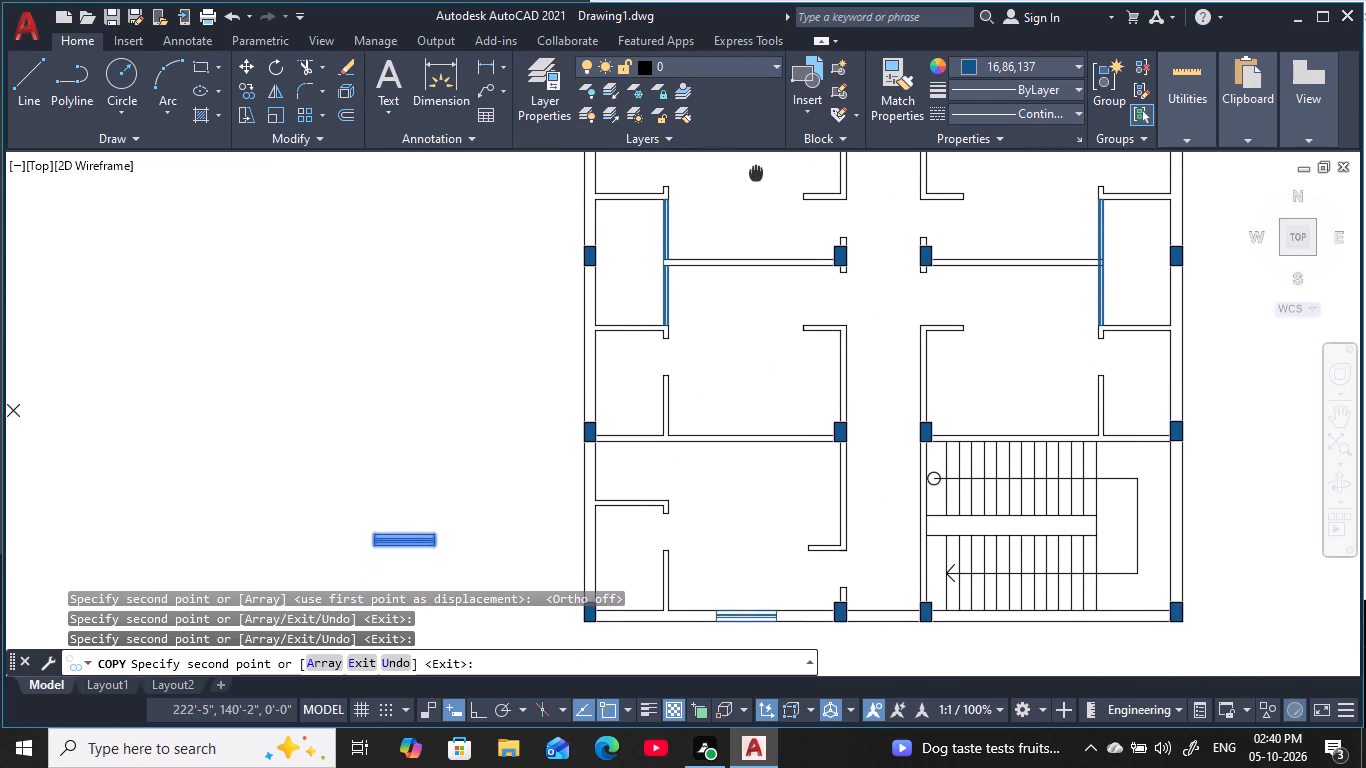
{"action": "middle_click_drag", "start_coordinate": [756, 173], "coordinate": [756, 172]}
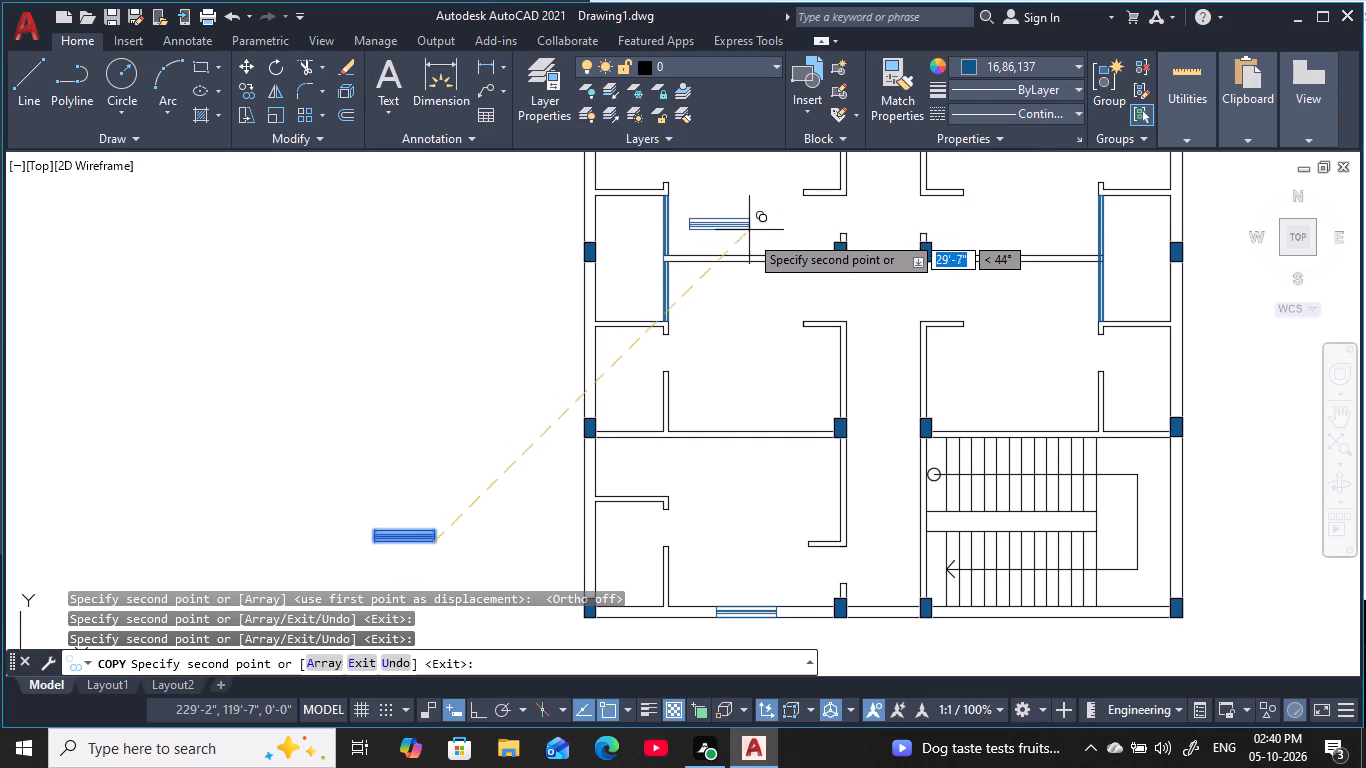
{"action": "scroll", "coordinate": [755, 260], "scroll_direction": "down", "scroll_amount": 1}
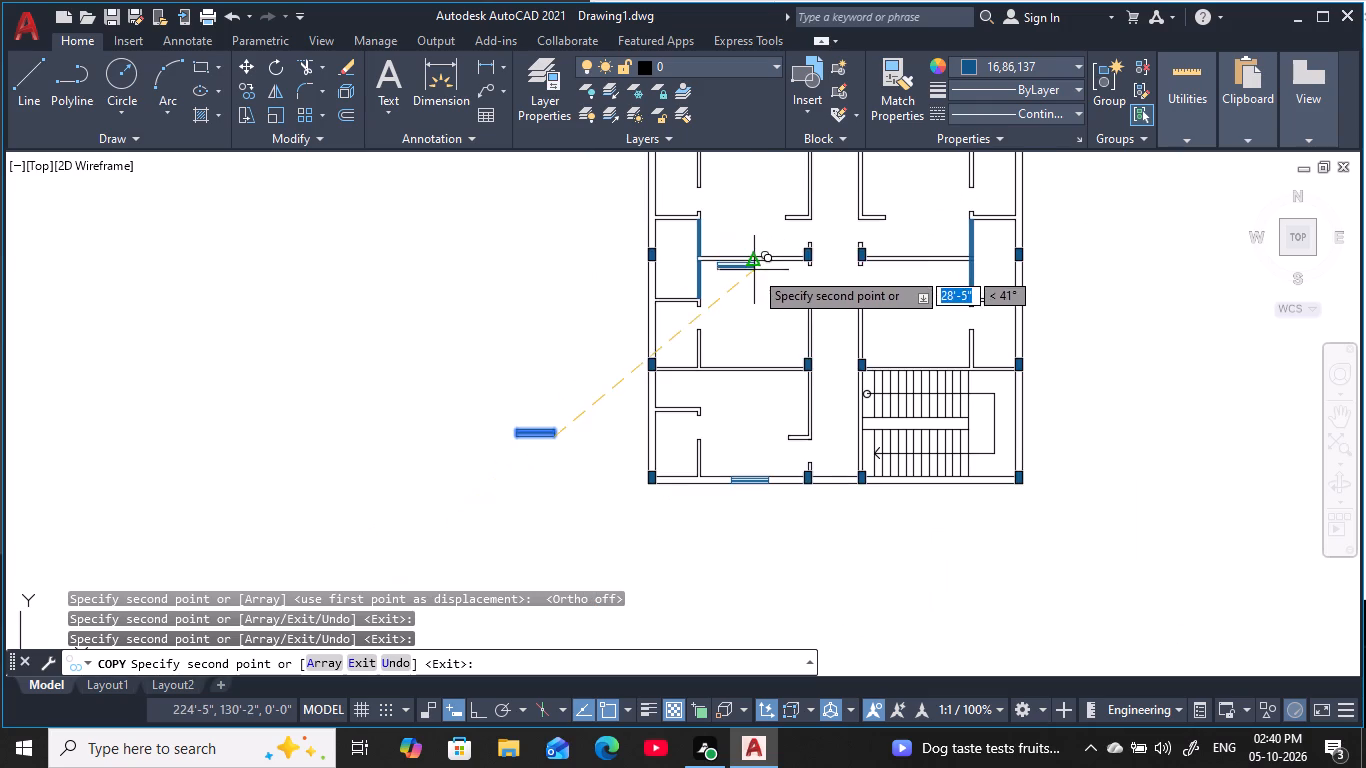
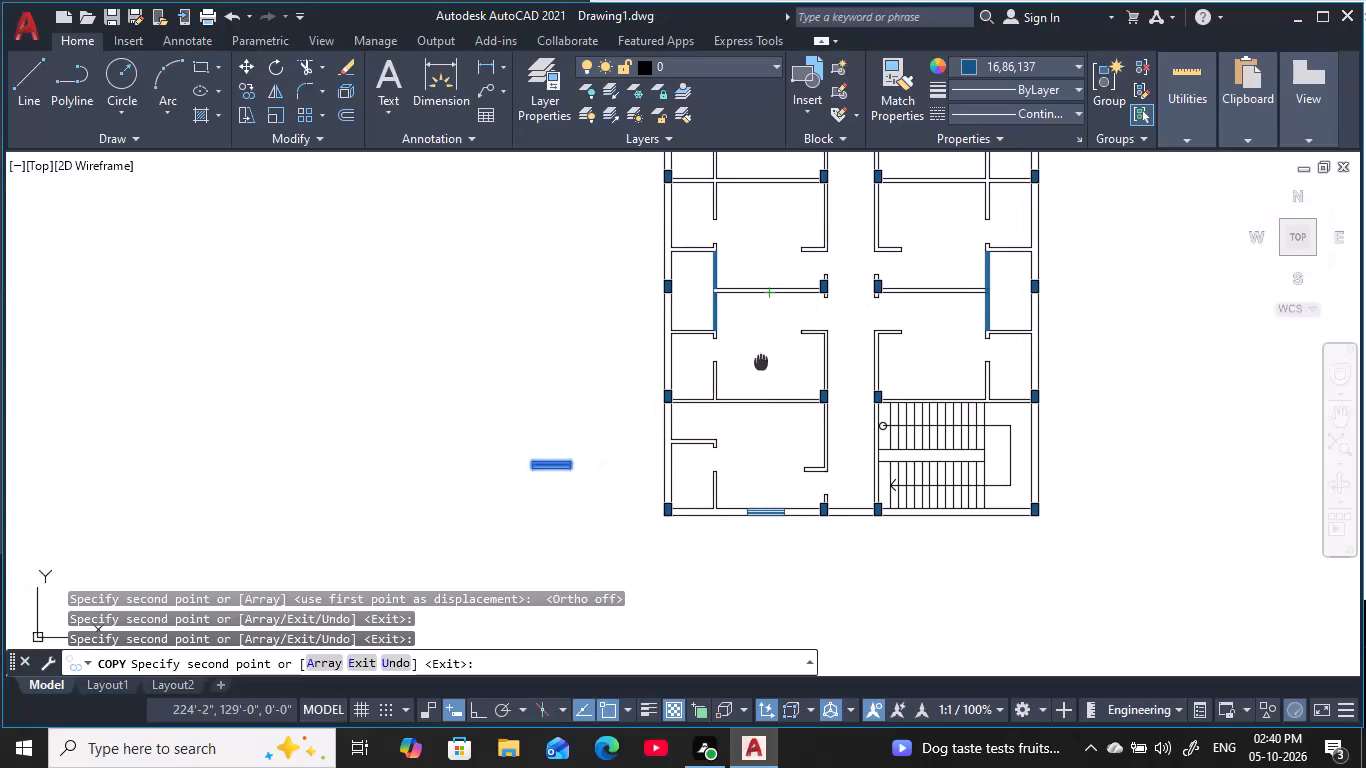
End the Copy operation on the blue window symbol without placing another copy.
{"action": "middle_click_drag", "start_coordinate": [784, 310], "coordinate": [711, 548]}
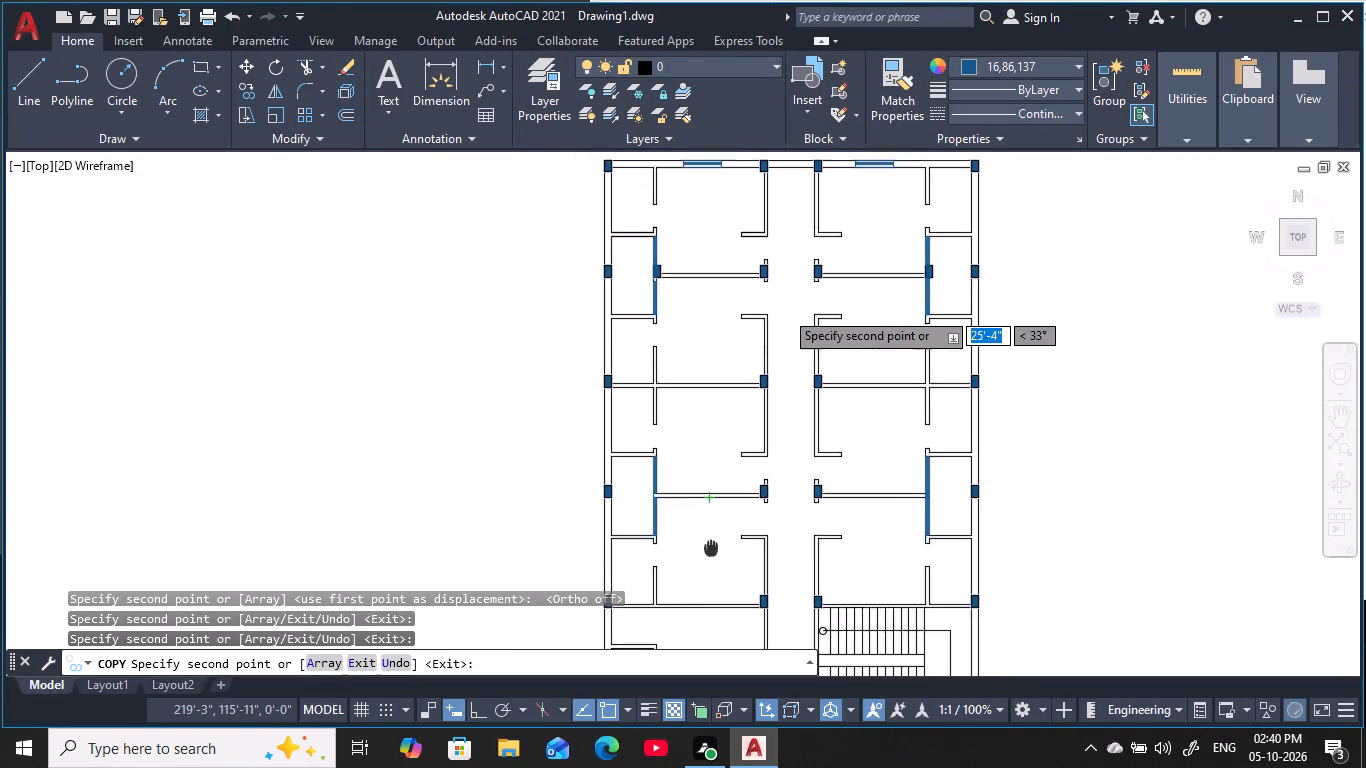
{"action": "middle_click_drag", "start_coordinate": [711, 548], "coordinate": [700, 516]}
{"action": "middle_click_drag", "start_coordinate": [684, 446], "coordinate": [682, 480]}
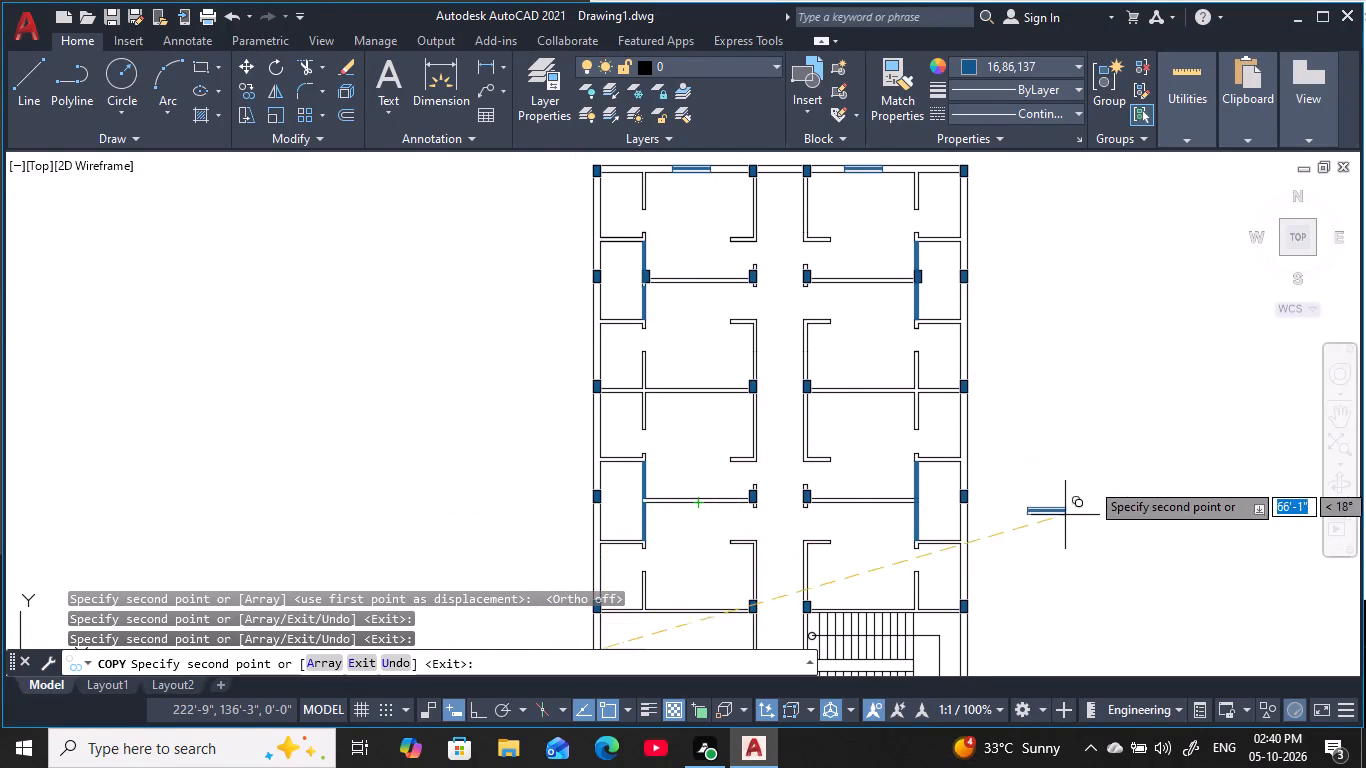
{"action": "key", "text": "Escape"}
{"action": "key", "text": "Escape"}
{"action": "key", "text": "Escape"}
{"action": "key", "text": "Escape"}
{"action": "key", "text": "Escape"}
{"action": "key", "text": "Escape"}
{"action": "key", "text": "Escape"}
{"action": "key", "text": "Escape"}
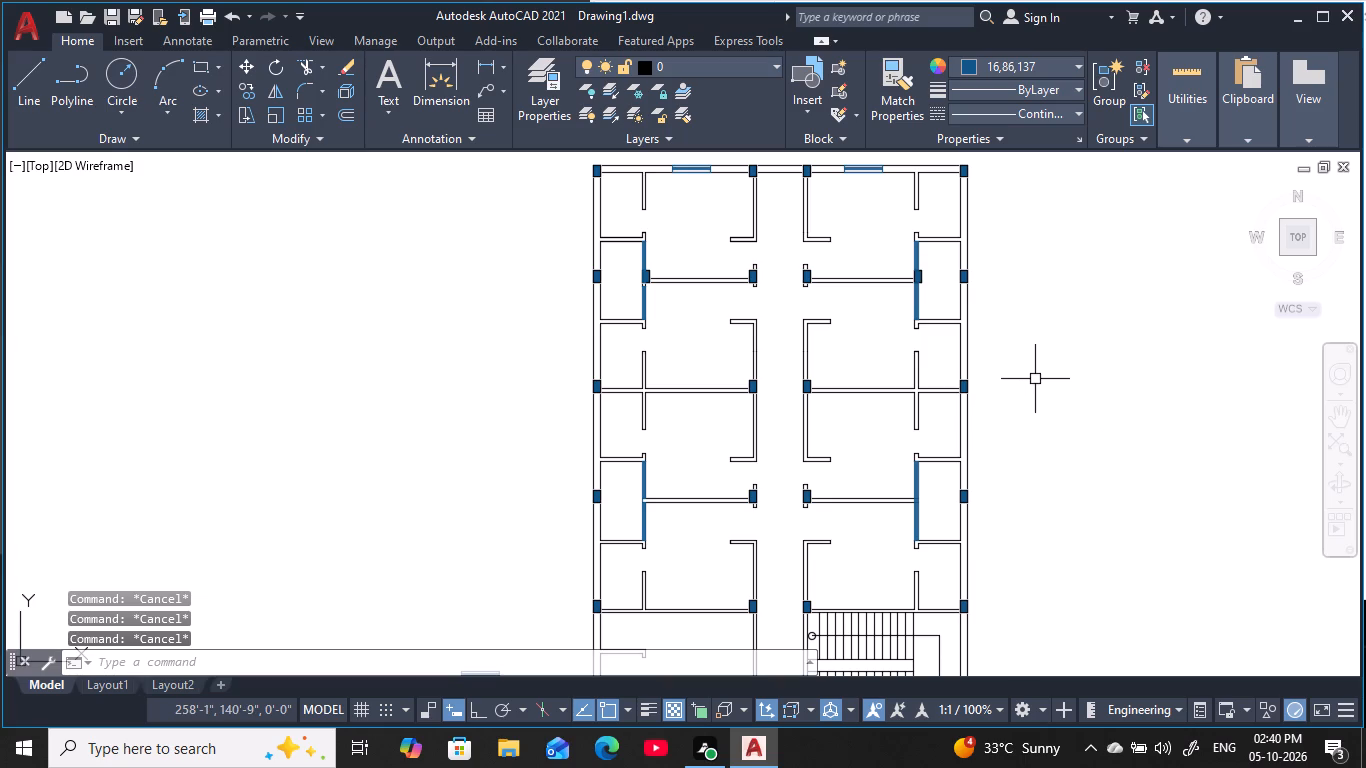
{"action": "key", "text": "Escape"}
{"action": "key", "text": "Escape"}
{"action": "key", "text": "Escape"}
{"action": "key", "text": "Escape"}
{"action": "key", "text": "Escape"}
{"action": "key", "text": "Escape"}
{"action": "key", "text": "Escape"}
{"action": "key", "text": "Escape"}
{"action": "key", "text": "Escape"}
{"action": "key", "text": "Escape"}
{"action": "key", "text": "Escape"}
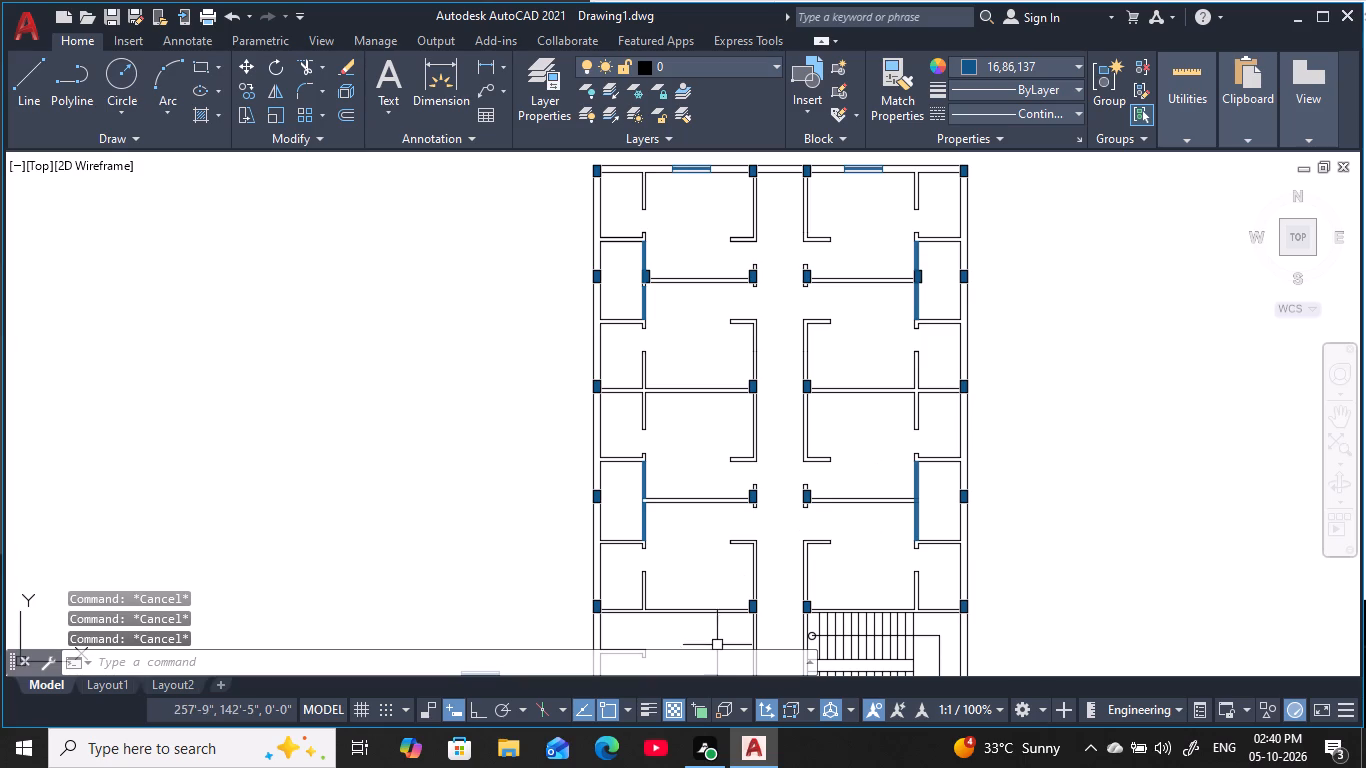
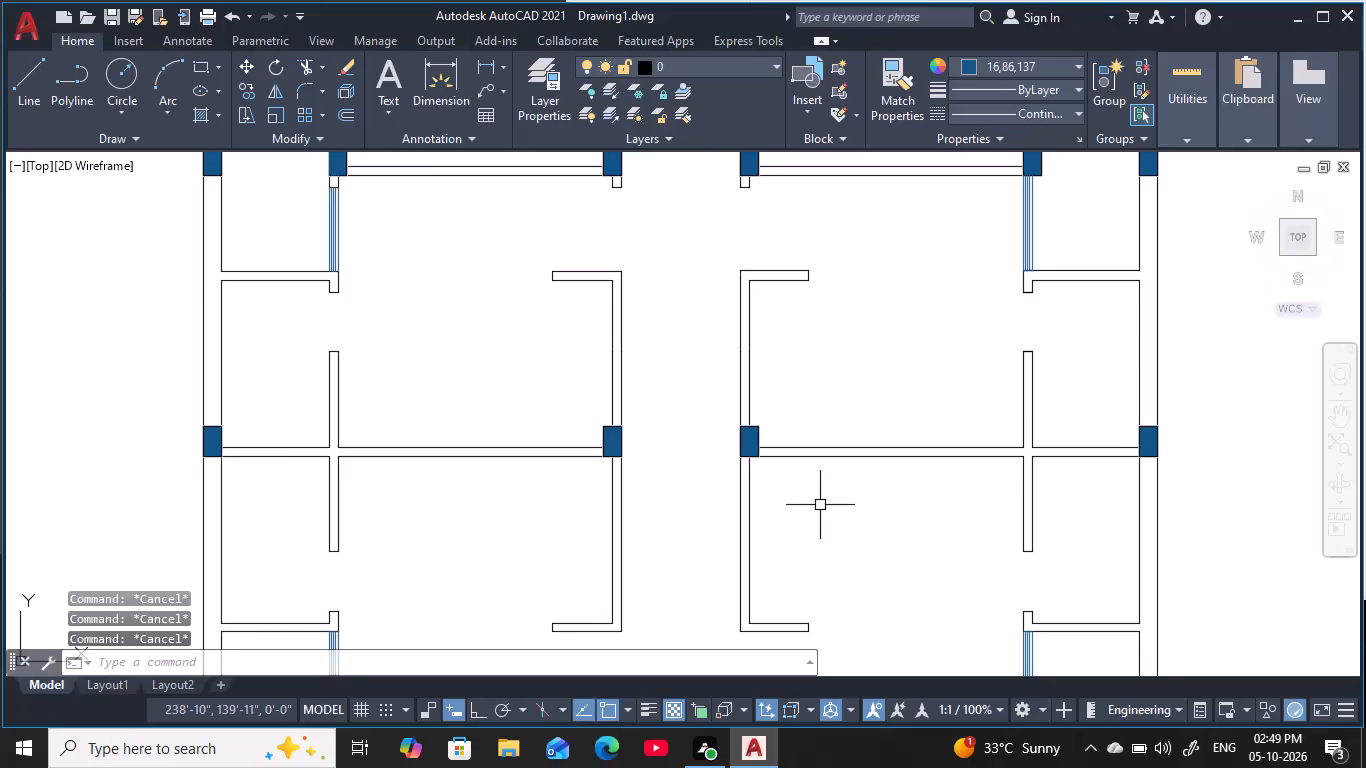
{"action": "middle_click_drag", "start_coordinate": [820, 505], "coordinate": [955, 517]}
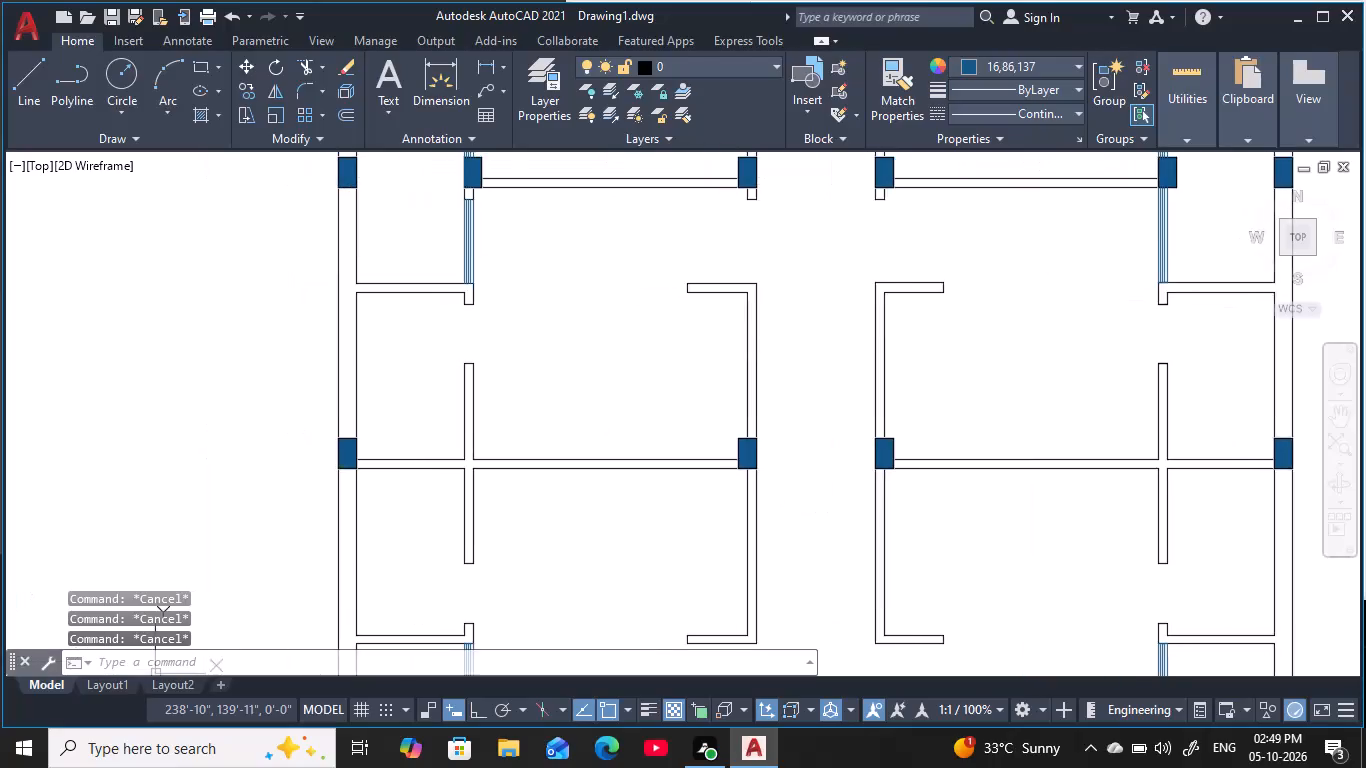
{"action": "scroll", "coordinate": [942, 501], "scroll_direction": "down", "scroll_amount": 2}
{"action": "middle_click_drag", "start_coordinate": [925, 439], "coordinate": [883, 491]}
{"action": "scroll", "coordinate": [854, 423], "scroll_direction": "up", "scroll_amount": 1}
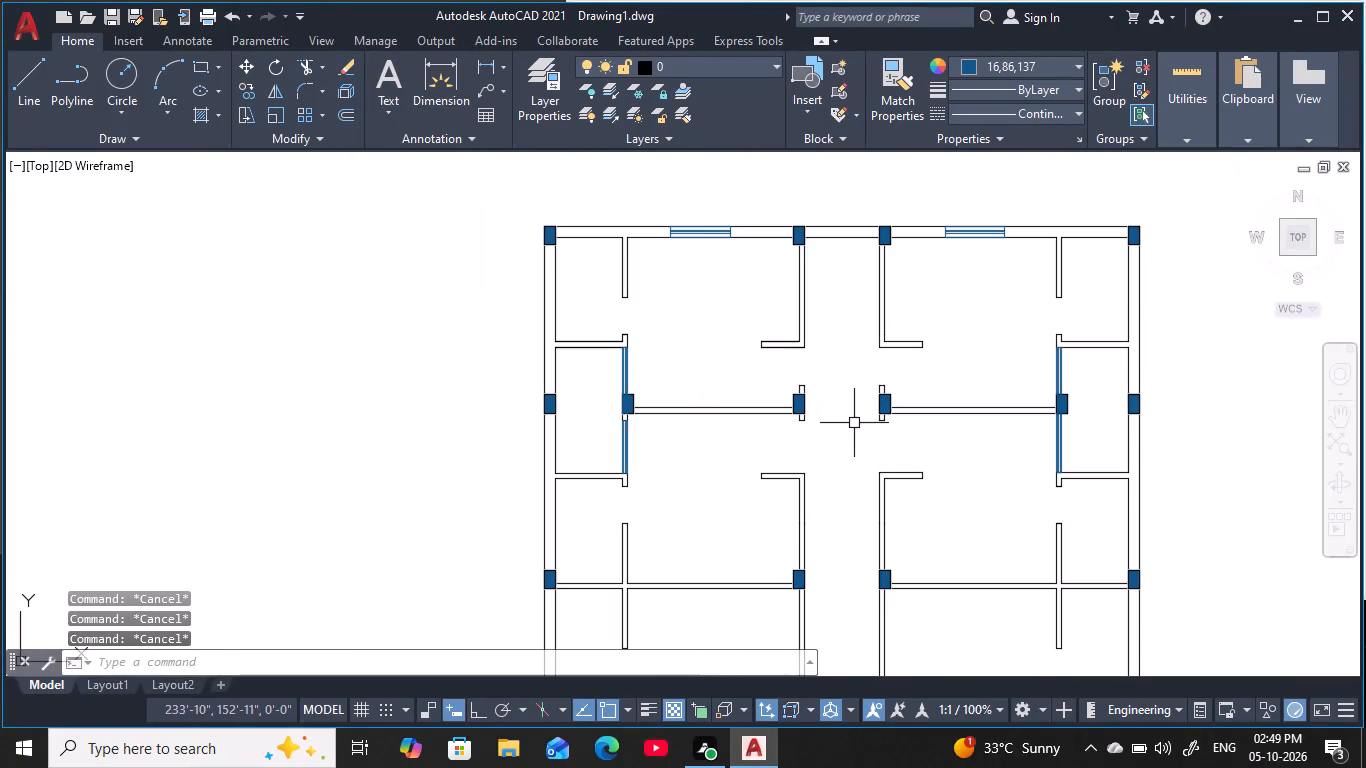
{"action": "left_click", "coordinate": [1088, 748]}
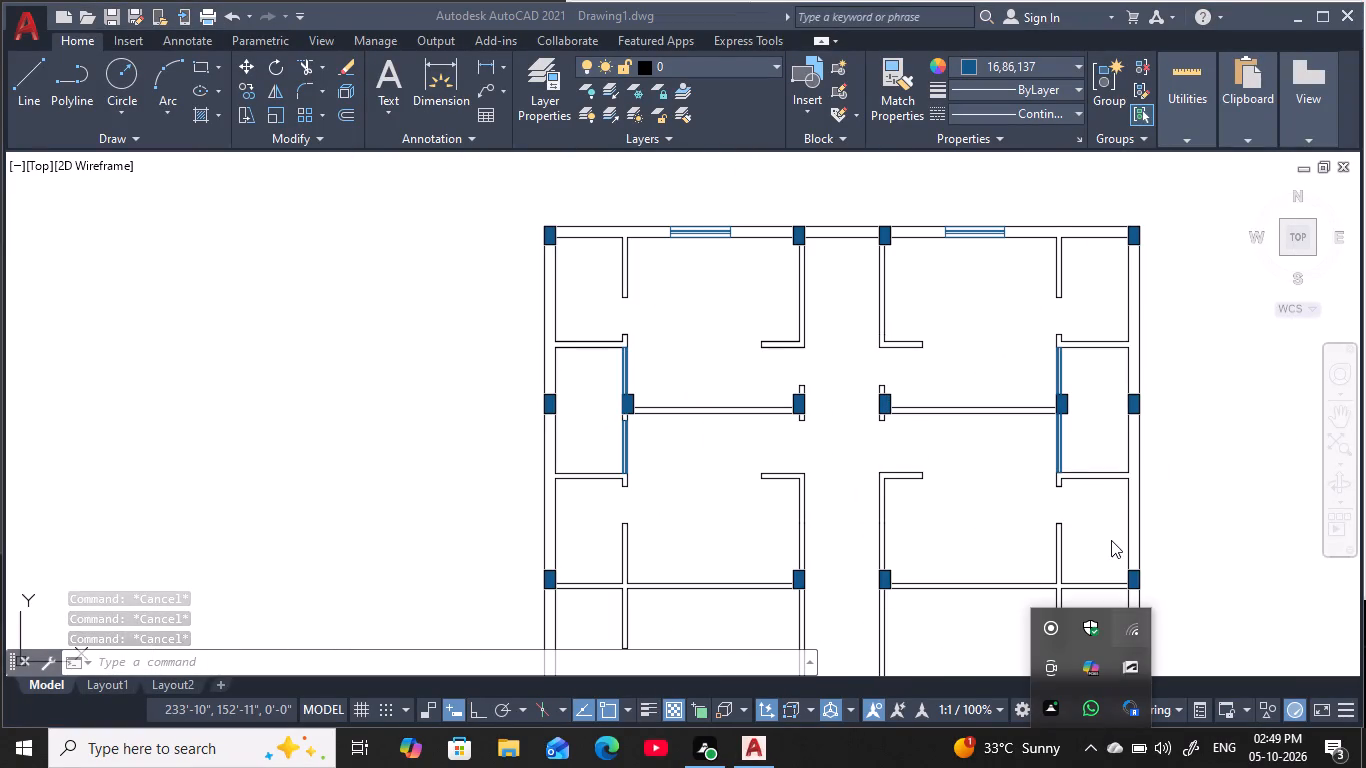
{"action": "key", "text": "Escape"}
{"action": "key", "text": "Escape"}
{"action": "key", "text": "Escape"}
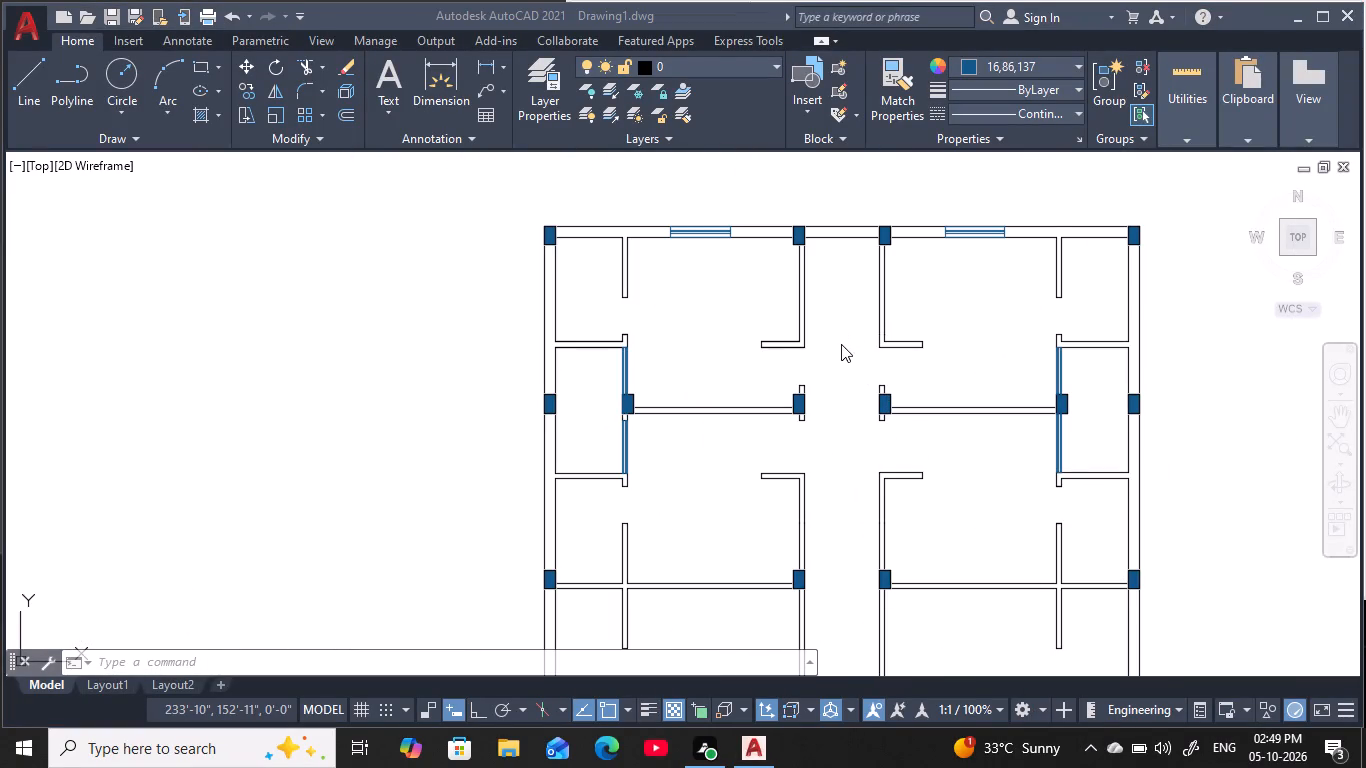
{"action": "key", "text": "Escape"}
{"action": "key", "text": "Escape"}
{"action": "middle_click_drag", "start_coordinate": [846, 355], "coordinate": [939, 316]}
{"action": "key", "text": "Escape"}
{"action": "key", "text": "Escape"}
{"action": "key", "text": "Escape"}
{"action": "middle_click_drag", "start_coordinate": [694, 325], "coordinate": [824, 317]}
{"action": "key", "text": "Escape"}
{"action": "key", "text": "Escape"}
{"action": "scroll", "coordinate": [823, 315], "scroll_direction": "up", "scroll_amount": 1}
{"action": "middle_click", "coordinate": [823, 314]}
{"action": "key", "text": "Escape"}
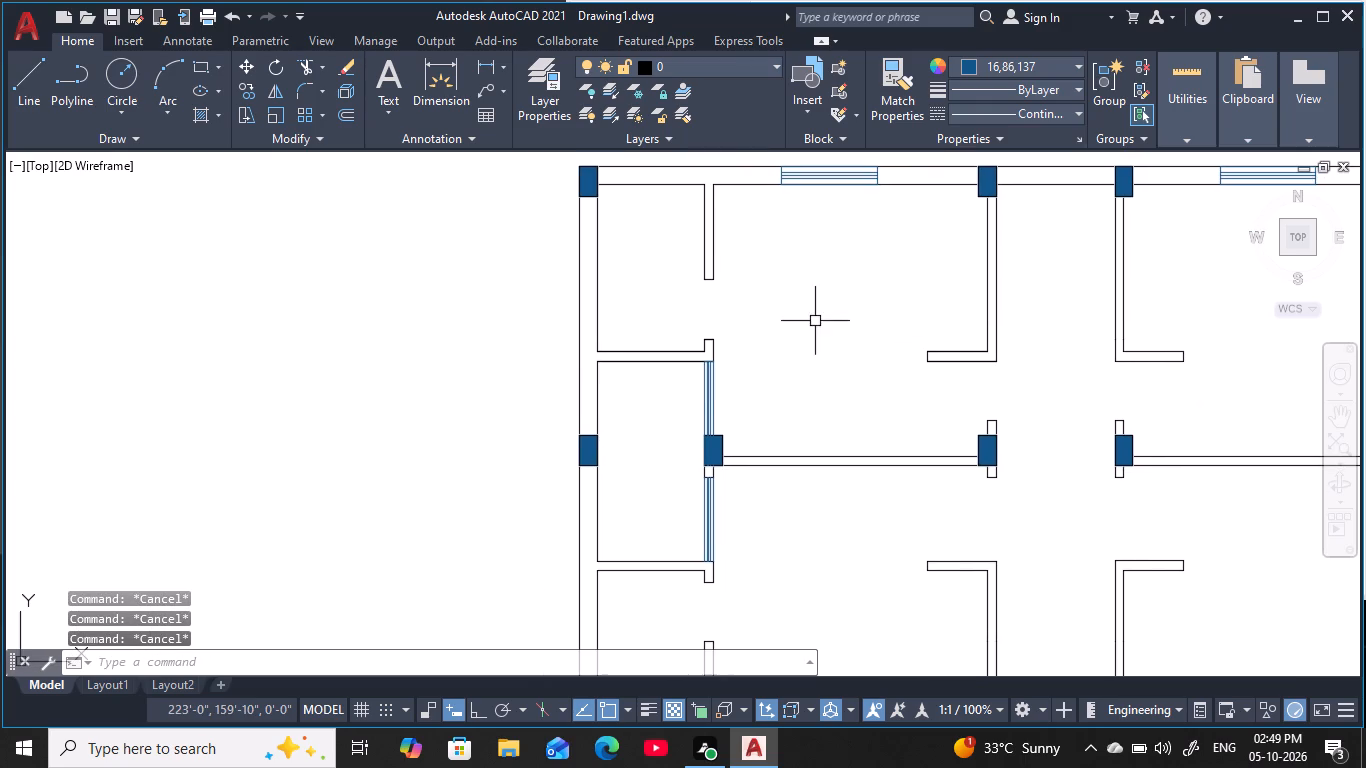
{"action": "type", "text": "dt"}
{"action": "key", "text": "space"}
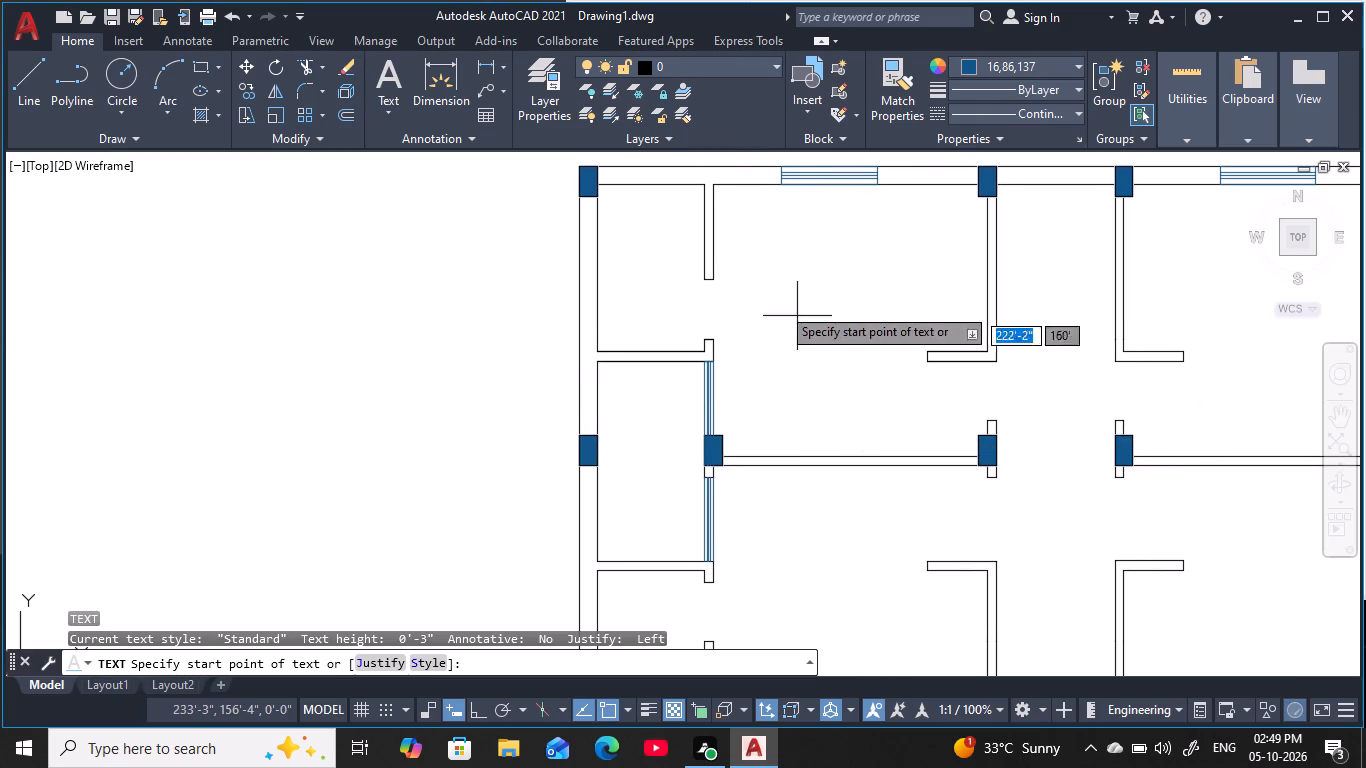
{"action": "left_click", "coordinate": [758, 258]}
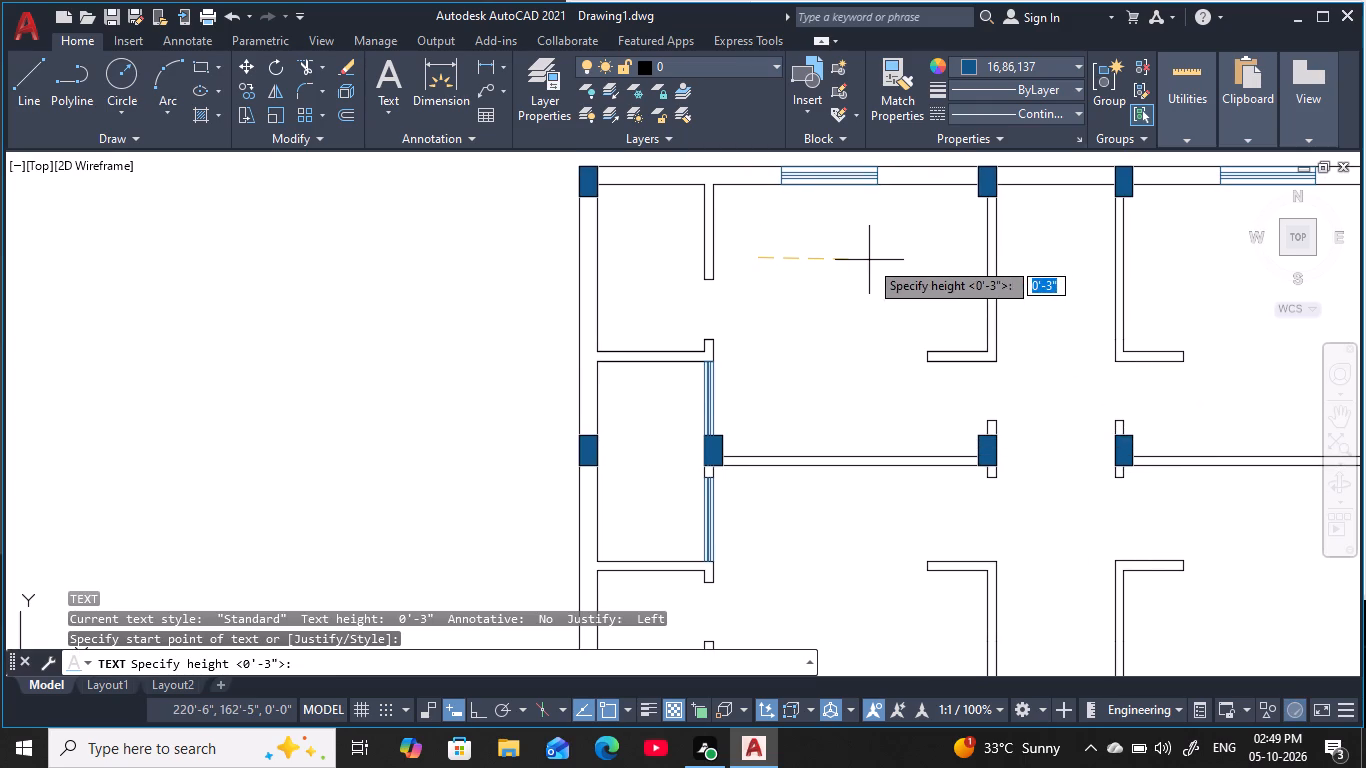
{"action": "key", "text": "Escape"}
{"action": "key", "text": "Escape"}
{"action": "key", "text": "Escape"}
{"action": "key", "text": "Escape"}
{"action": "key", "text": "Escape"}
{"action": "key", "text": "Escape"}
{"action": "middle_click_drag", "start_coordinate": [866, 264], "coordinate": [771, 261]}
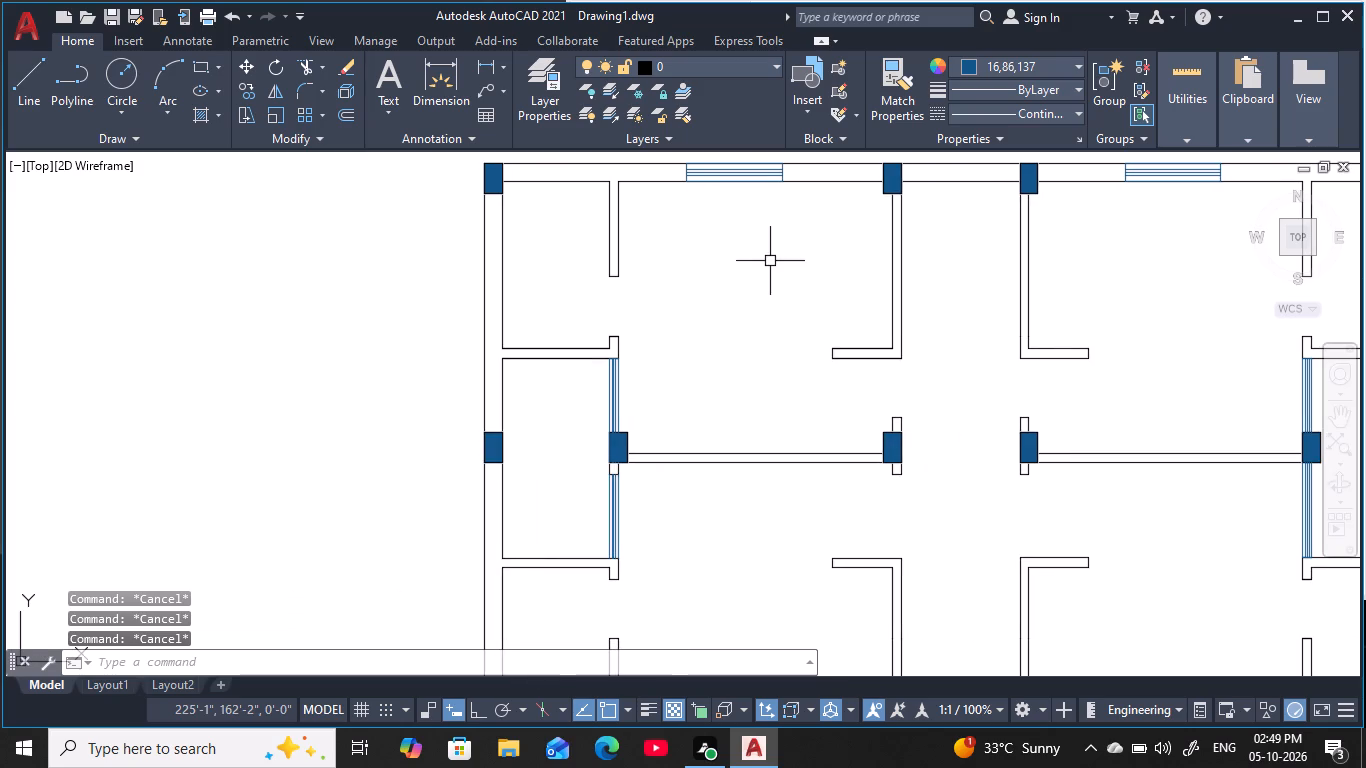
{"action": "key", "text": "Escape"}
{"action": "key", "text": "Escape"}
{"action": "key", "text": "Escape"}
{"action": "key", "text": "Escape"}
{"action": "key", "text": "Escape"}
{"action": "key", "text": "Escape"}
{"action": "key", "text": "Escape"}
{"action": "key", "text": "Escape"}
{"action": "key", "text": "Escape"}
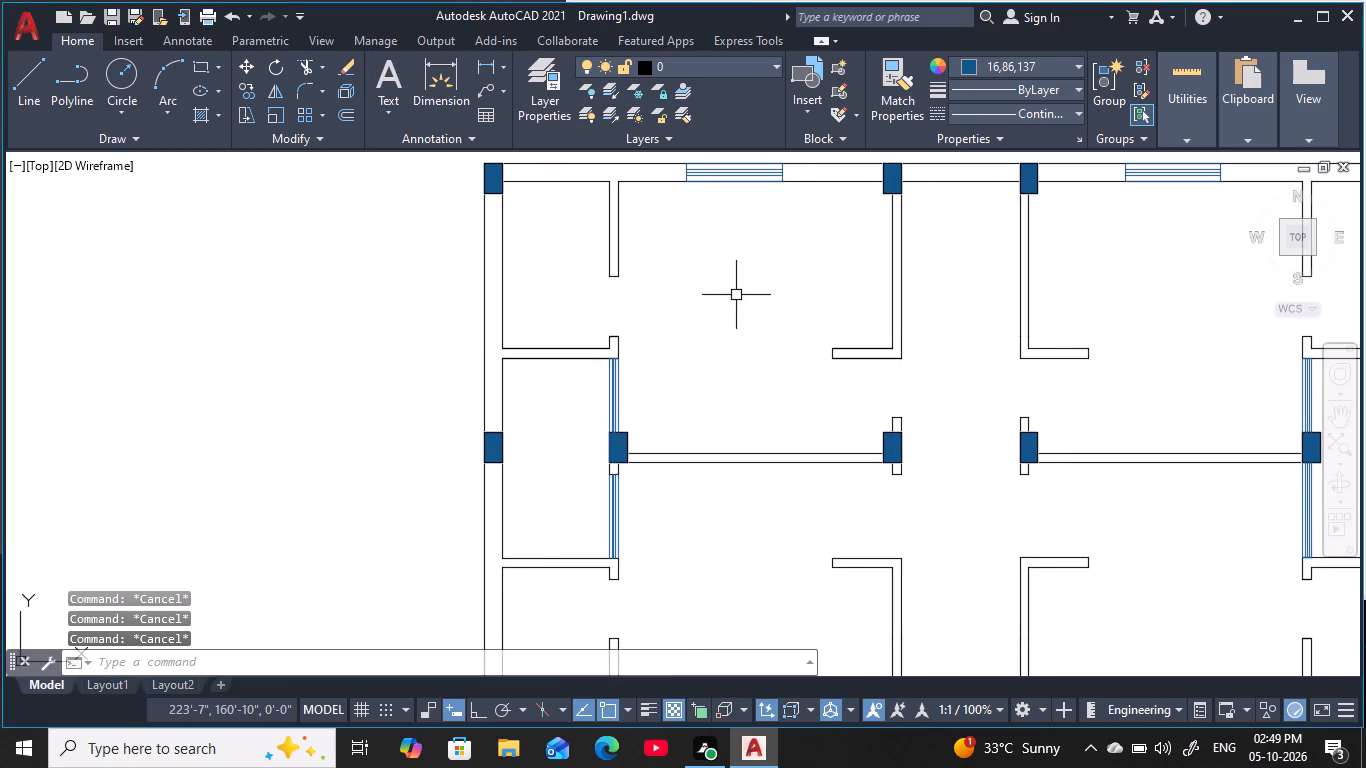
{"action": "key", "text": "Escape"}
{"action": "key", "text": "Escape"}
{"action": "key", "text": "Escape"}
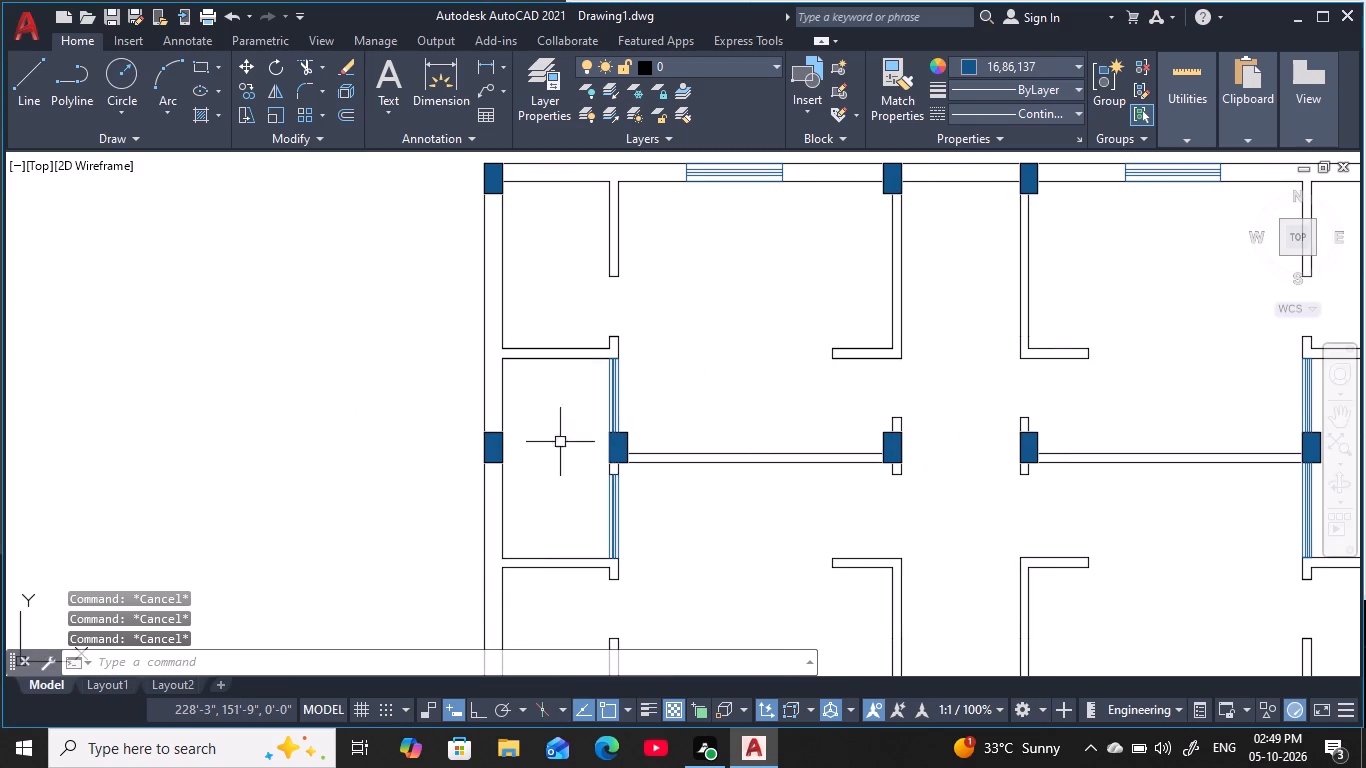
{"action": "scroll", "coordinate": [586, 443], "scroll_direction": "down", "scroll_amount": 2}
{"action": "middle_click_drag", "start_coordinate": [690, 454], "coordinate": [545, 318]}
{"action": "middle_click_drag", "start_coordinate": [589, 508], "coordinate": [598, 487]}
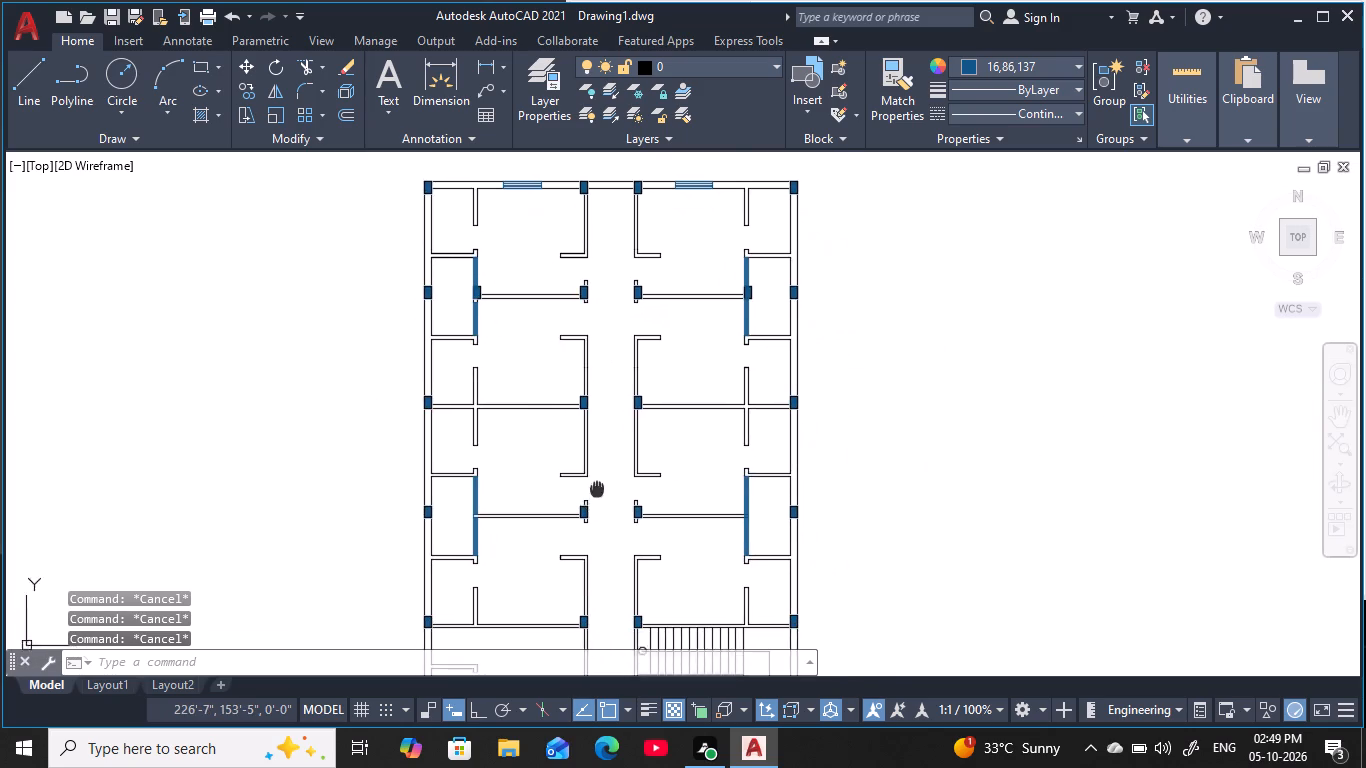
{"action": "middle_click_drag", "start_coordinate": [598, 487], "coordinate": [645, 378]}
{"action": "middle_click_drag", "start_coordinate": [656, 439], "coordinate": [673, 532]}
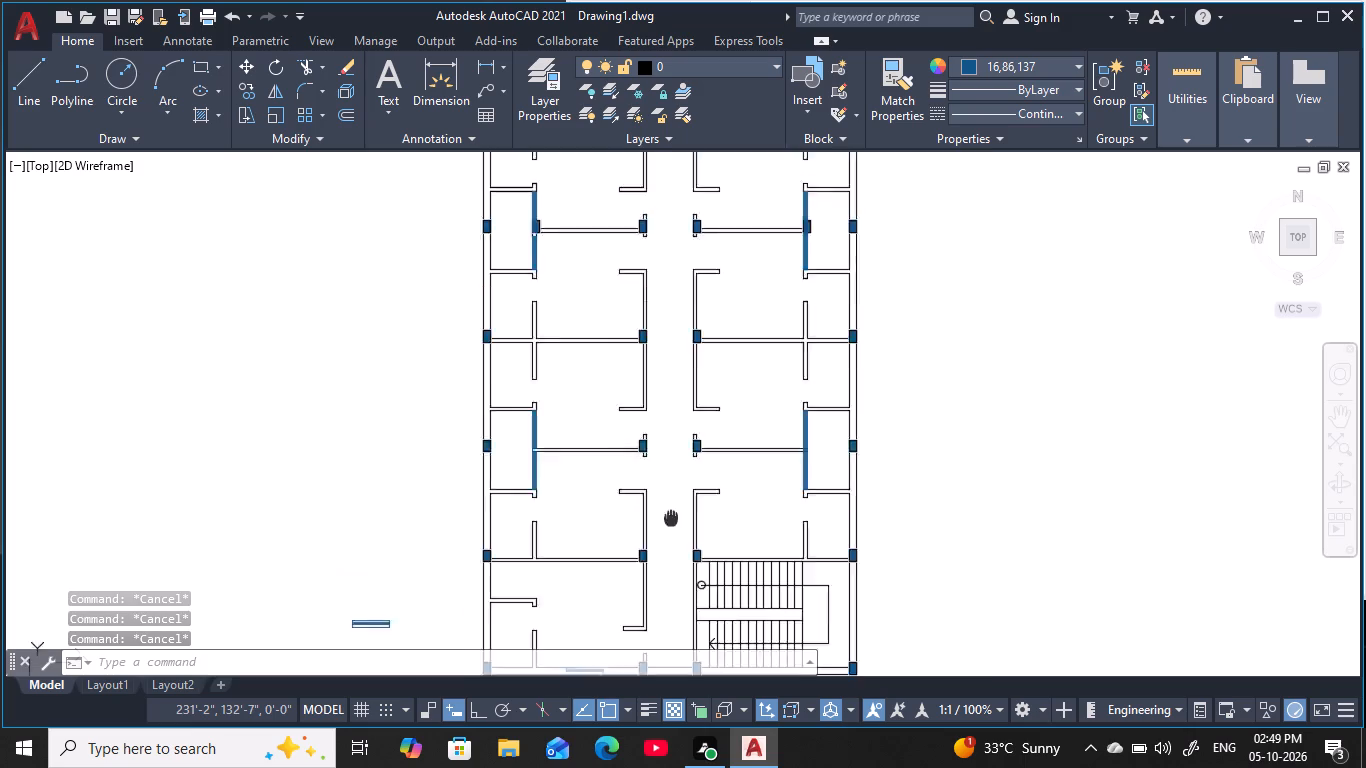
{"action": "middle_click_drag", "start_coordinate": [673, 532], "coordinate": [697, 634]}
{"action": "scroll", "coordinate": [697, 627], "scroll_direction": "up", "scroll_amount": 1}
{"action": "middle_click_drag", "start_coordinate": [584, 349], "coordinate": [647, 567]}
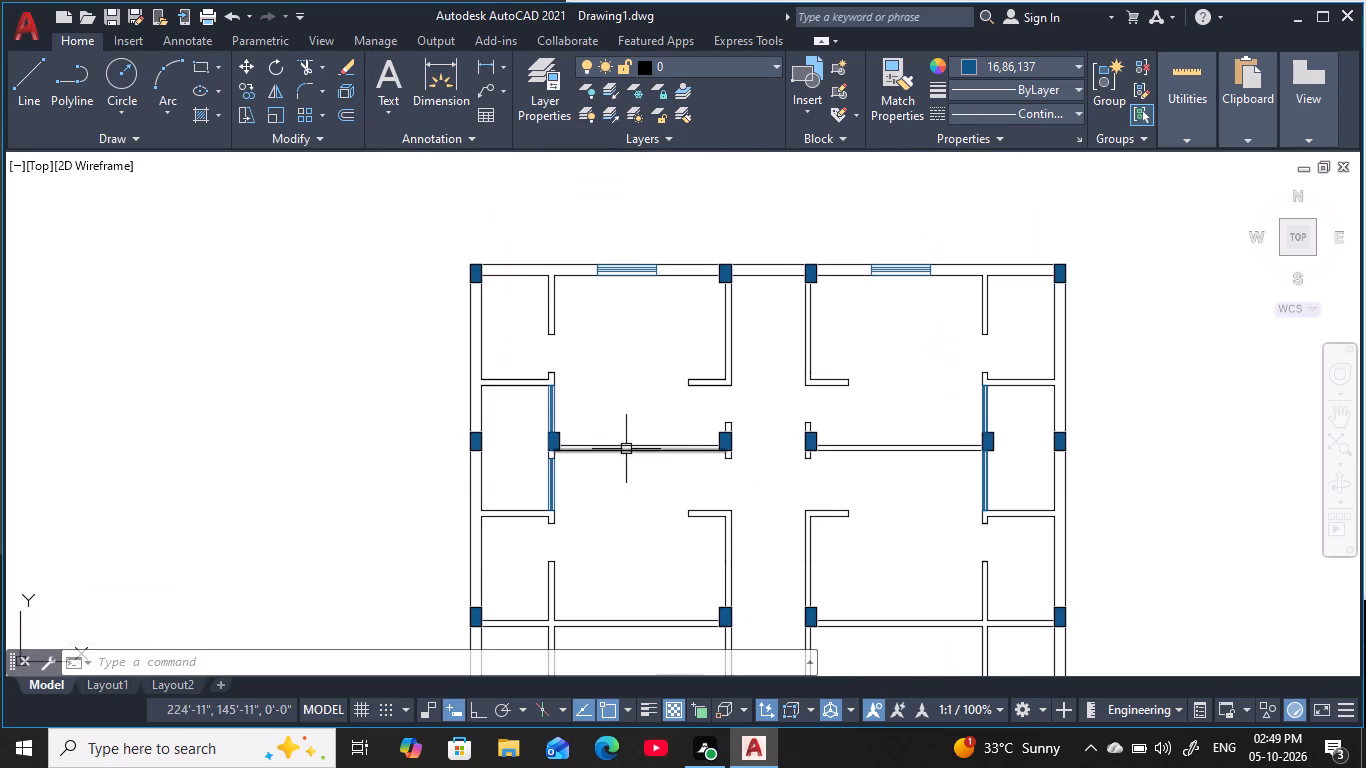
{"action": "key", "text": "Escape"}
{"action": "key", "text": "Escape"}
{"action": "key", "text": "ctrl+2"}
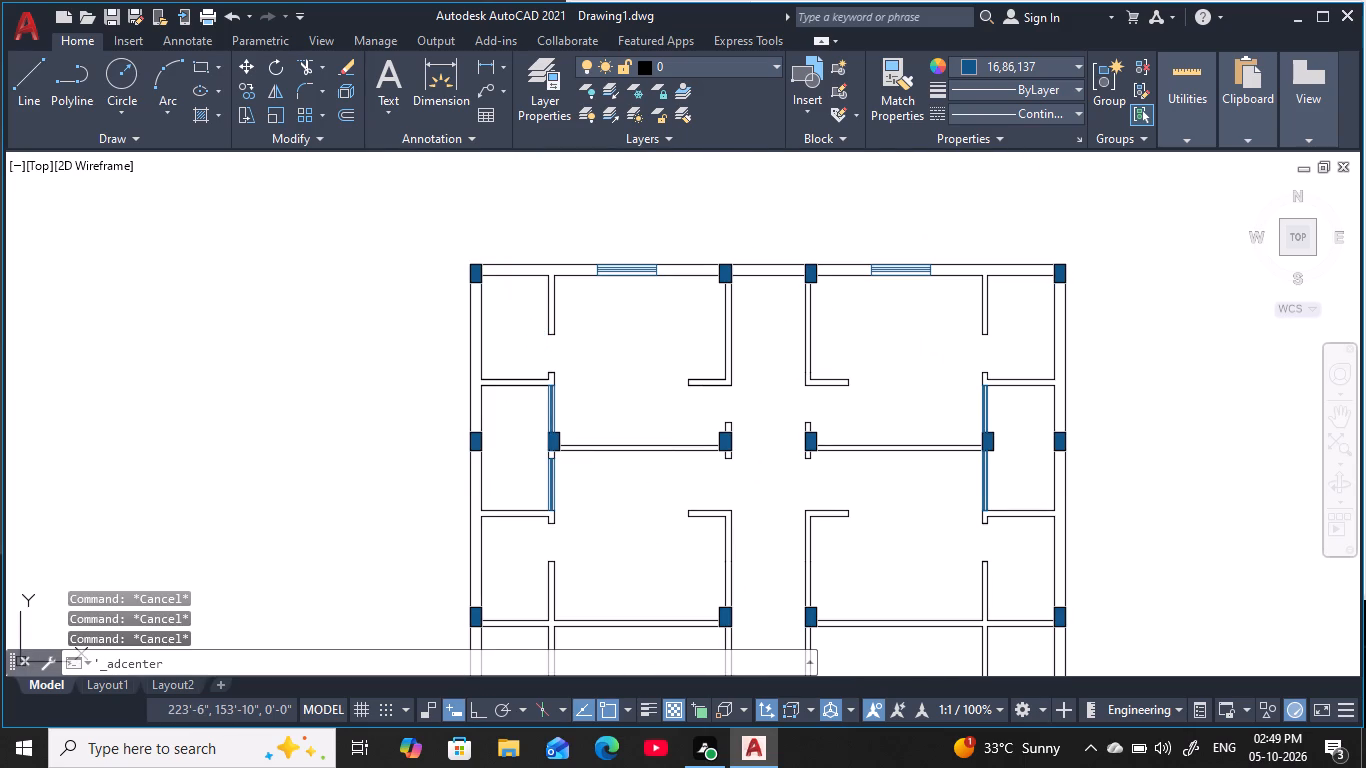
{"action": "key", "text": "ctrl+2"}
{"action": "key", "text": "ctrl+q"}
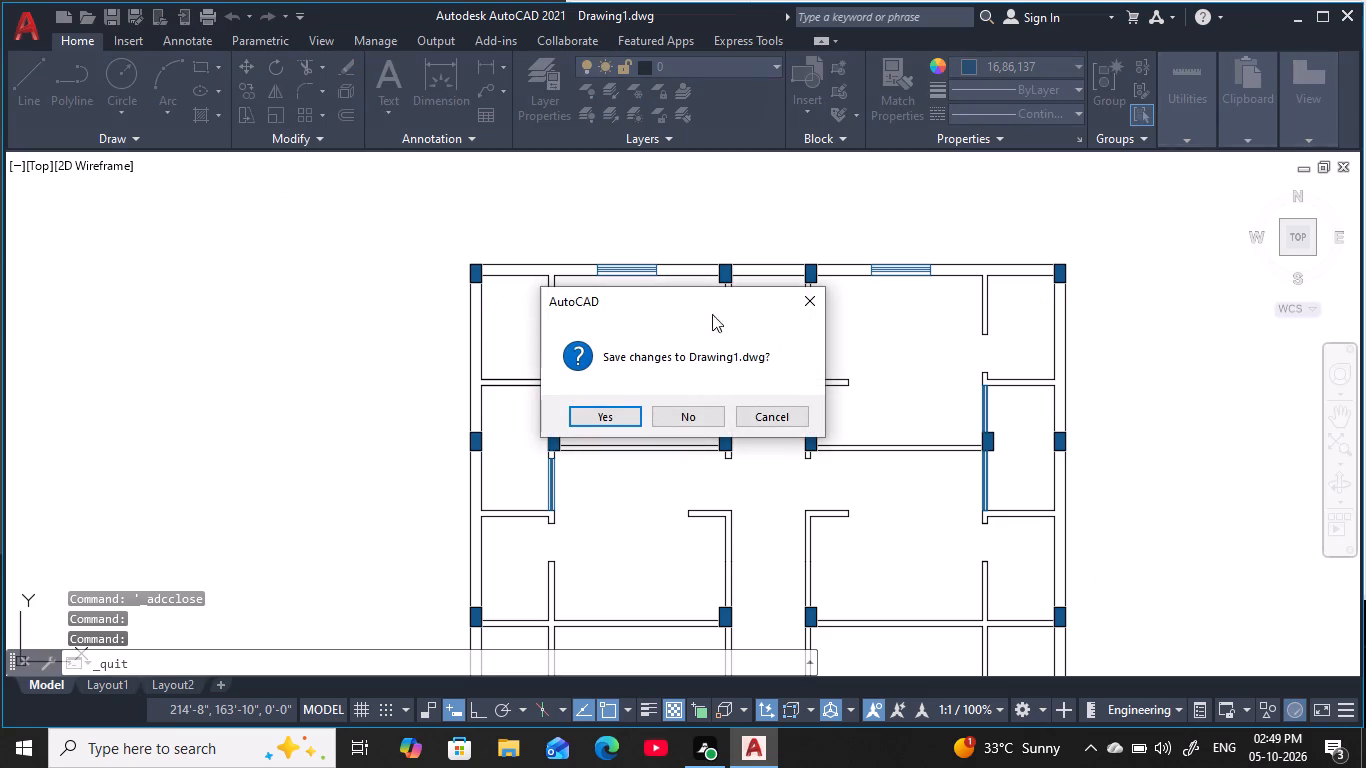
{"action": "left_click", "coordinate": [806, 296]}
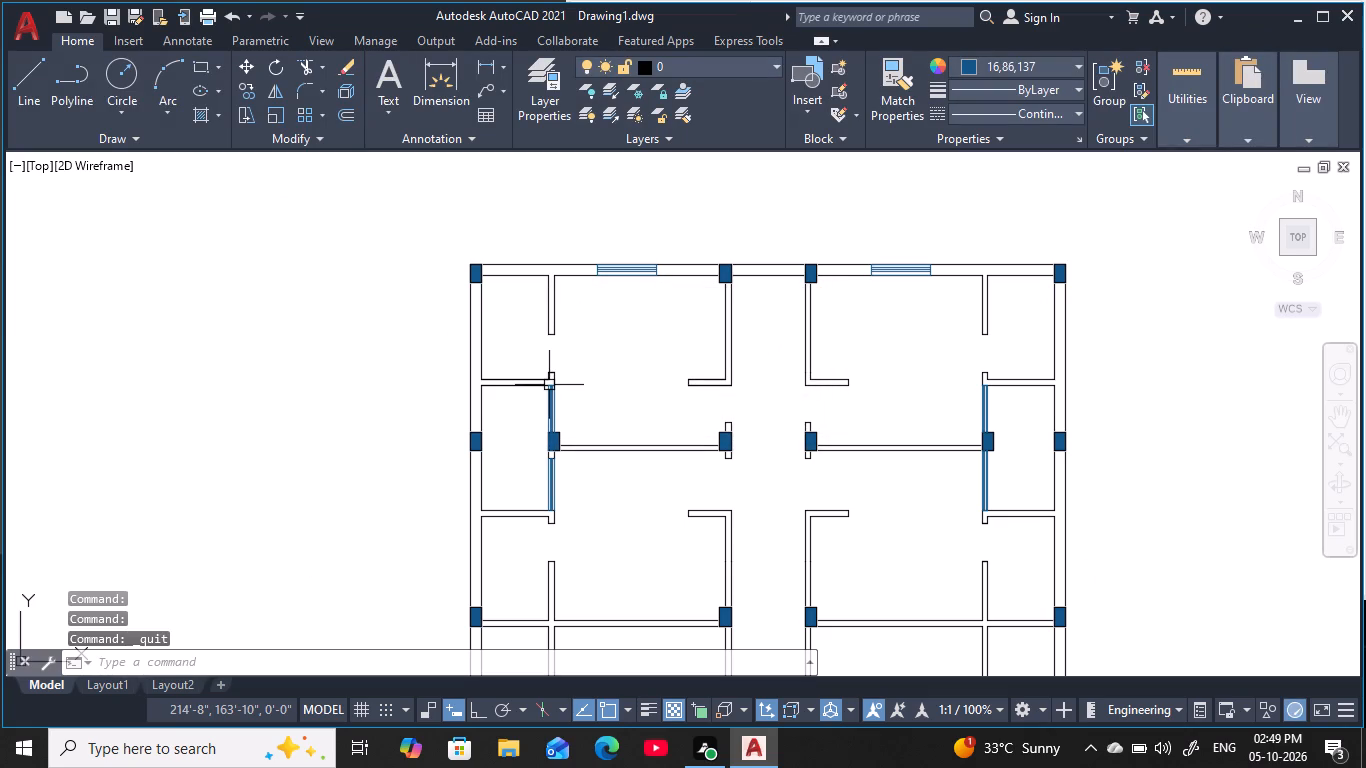
Insert the Bed - Queen block from DesignCenter's Home - Space Planner drawing into the empty space west of the floor plan.
{"action": "key", "text": "ctrl+2"}
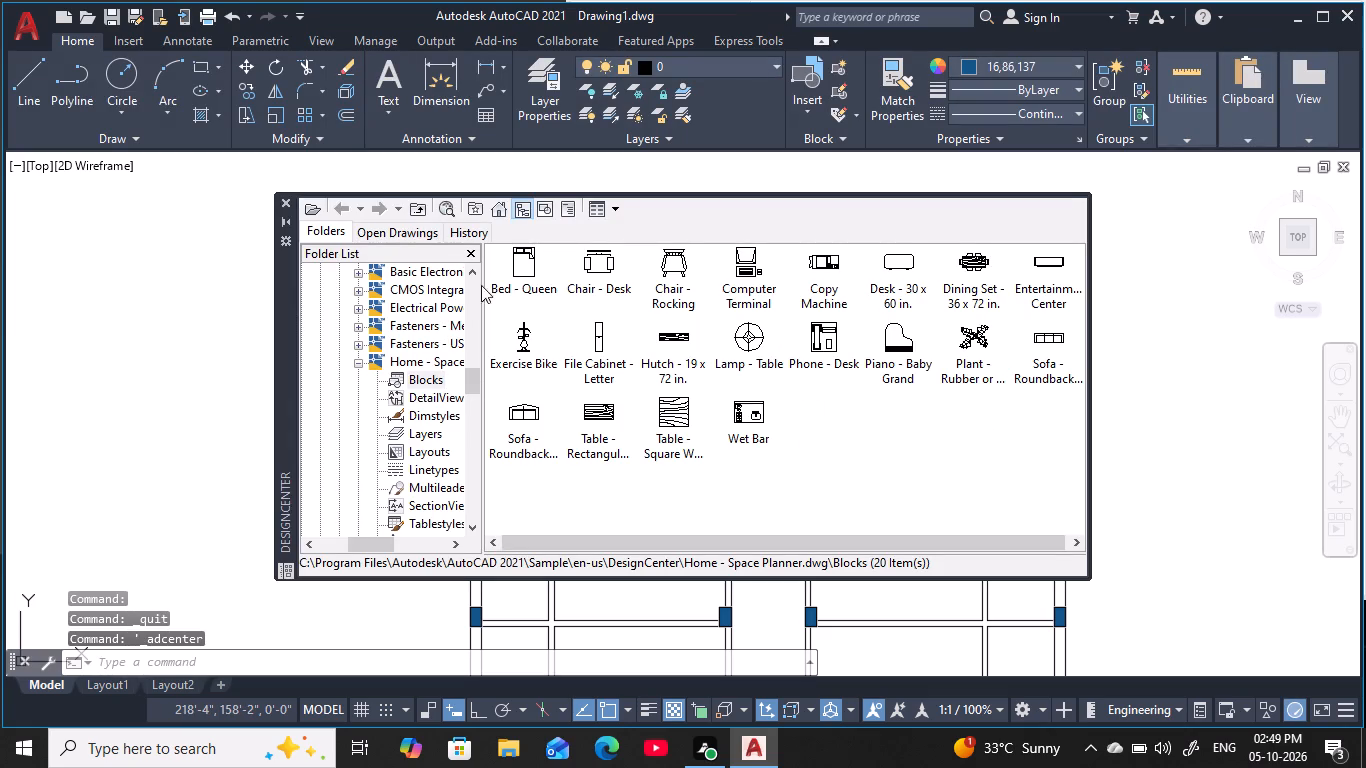
{"action": "left_click_drag", "start_coordinate": [532, 267], "coordinate": [303, 324]}
{"action": "left_click_drag", "start_coordinate": [303, 324], "coordinate": [189, 302]}
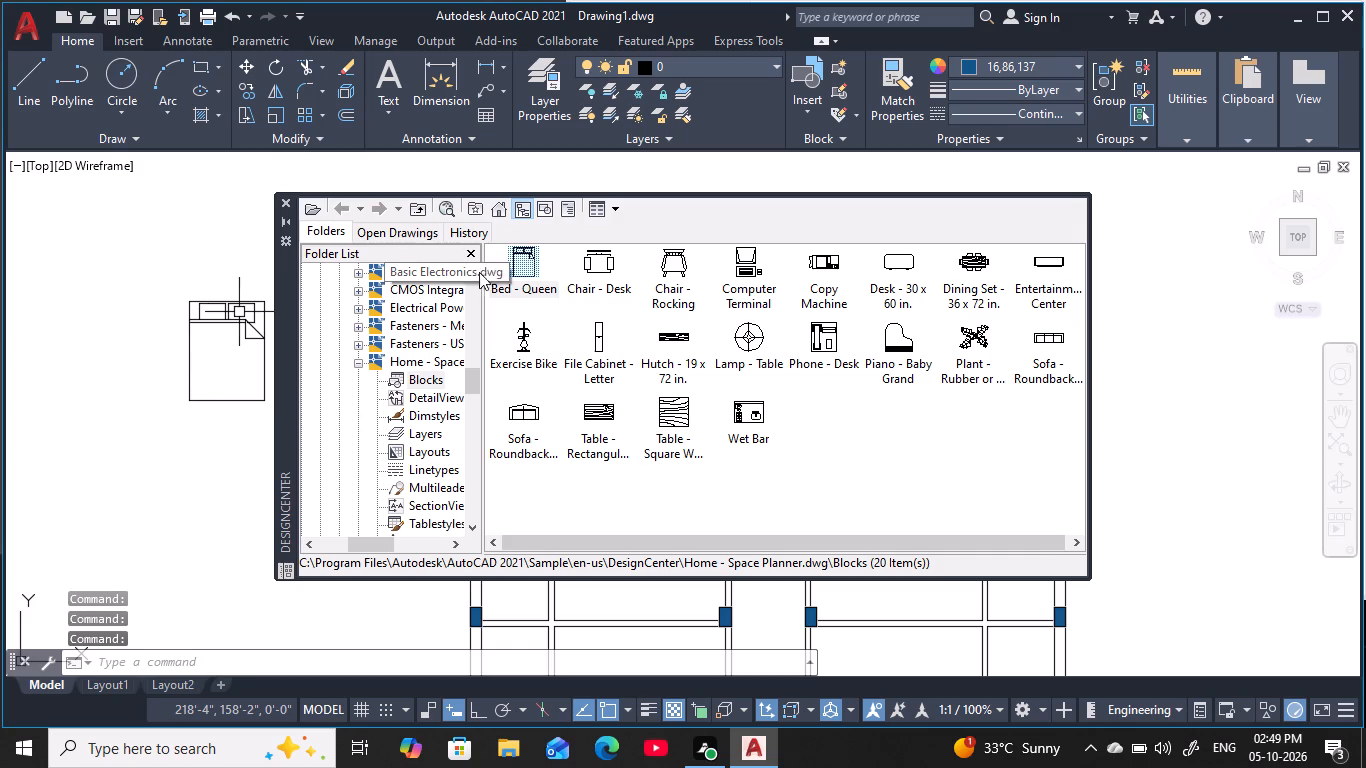
{"action": "key", "text": "Escape"}
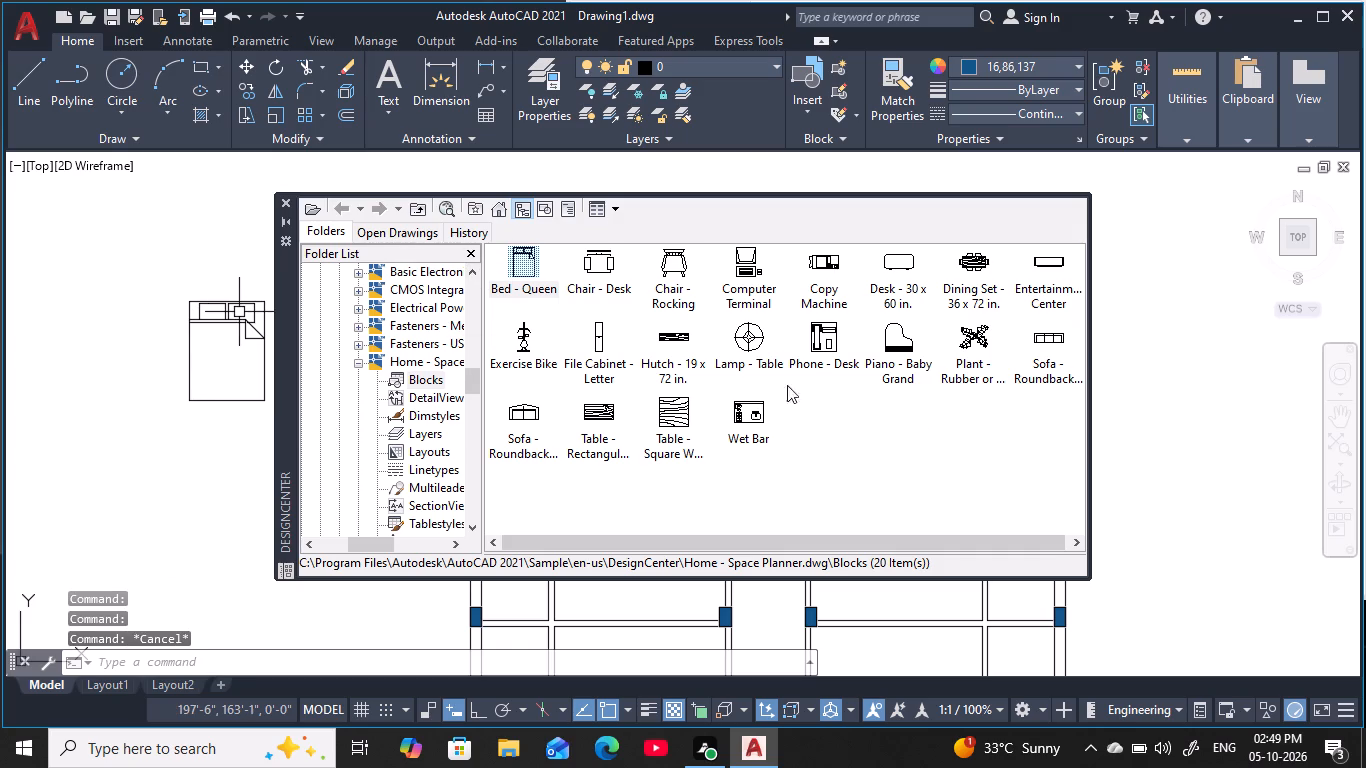
{"action": "key", "text": "Escape"}
{"action": "key", "text": "Escape"}
{"action": "key", "text": "Escape"}
{"action": "key", "text": "Escape"}
{"action": "key", "text": "Escape"}
{"action": "key", "text": "Escape"}
{"action": "left_click", "coordinate": [289, 203]}
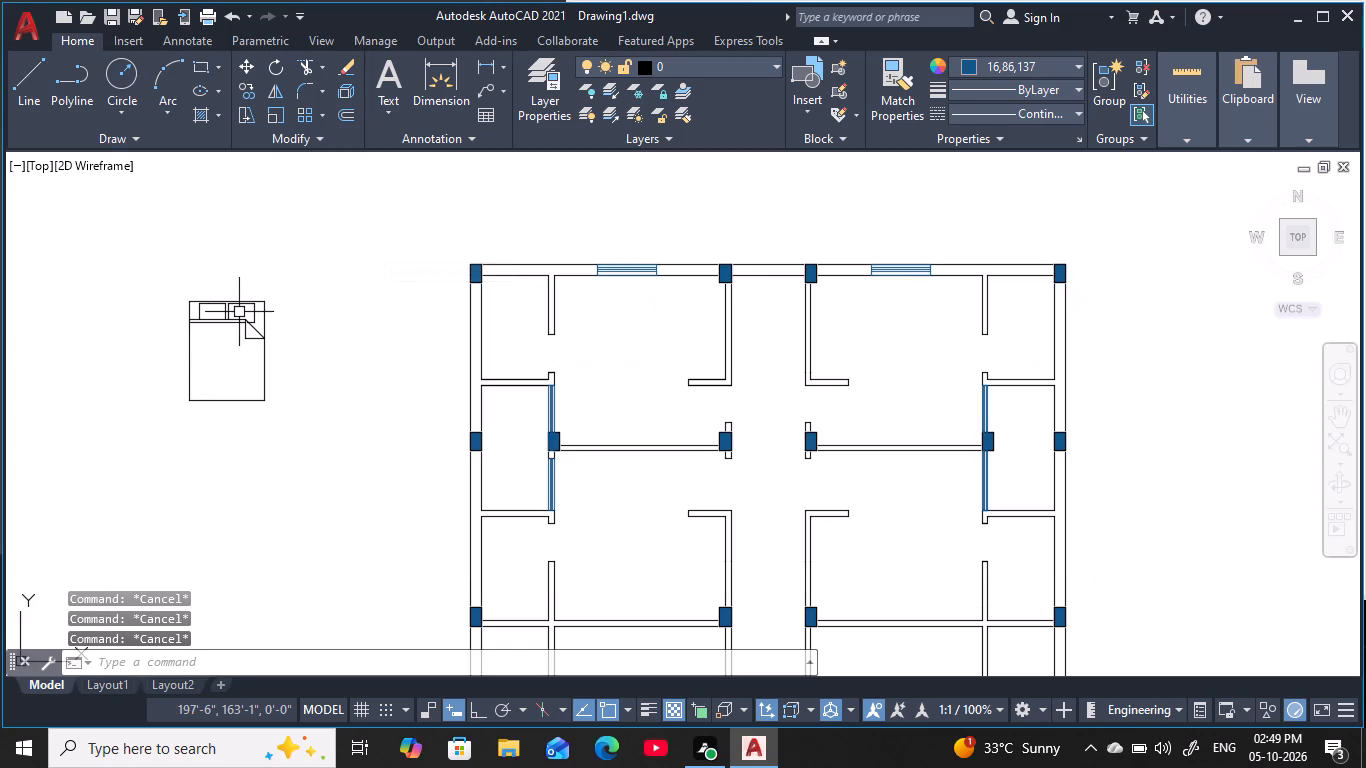
{"action": "key", "text": "Escape"}
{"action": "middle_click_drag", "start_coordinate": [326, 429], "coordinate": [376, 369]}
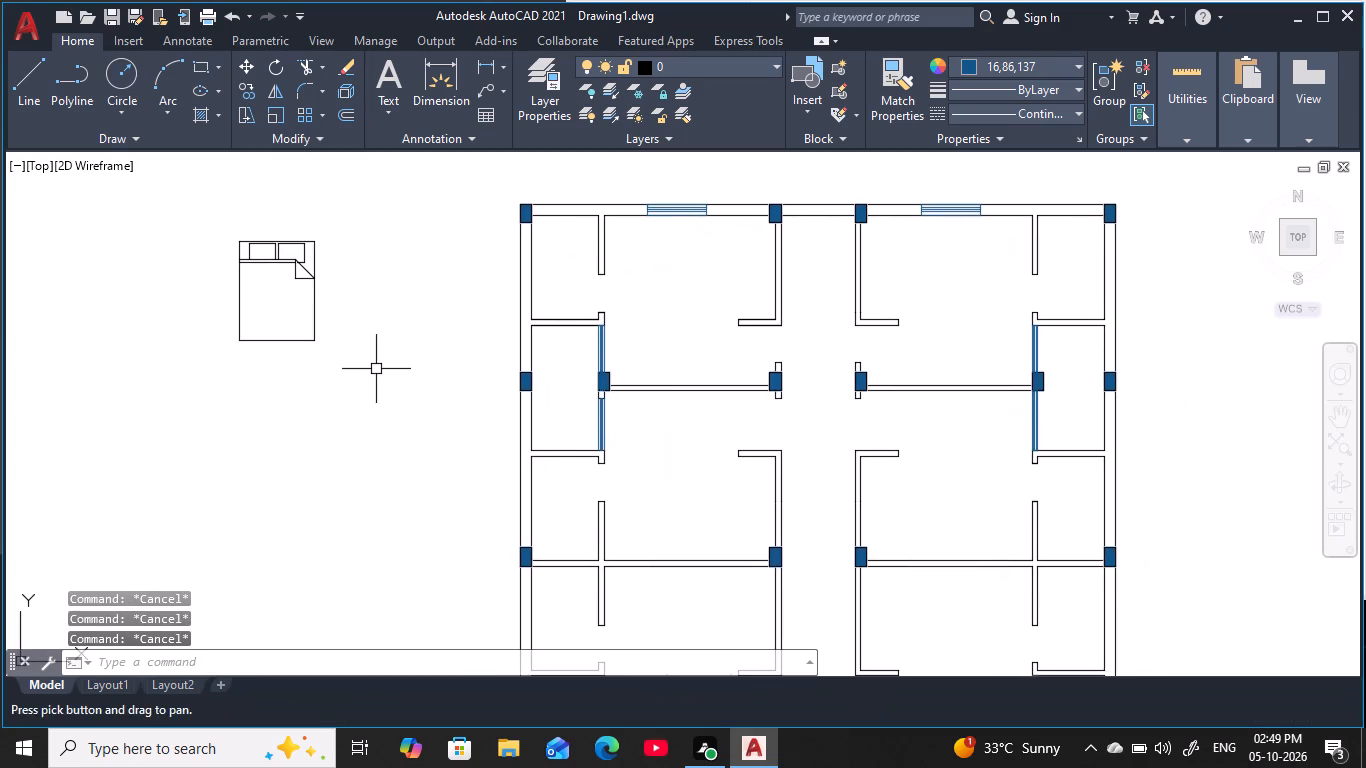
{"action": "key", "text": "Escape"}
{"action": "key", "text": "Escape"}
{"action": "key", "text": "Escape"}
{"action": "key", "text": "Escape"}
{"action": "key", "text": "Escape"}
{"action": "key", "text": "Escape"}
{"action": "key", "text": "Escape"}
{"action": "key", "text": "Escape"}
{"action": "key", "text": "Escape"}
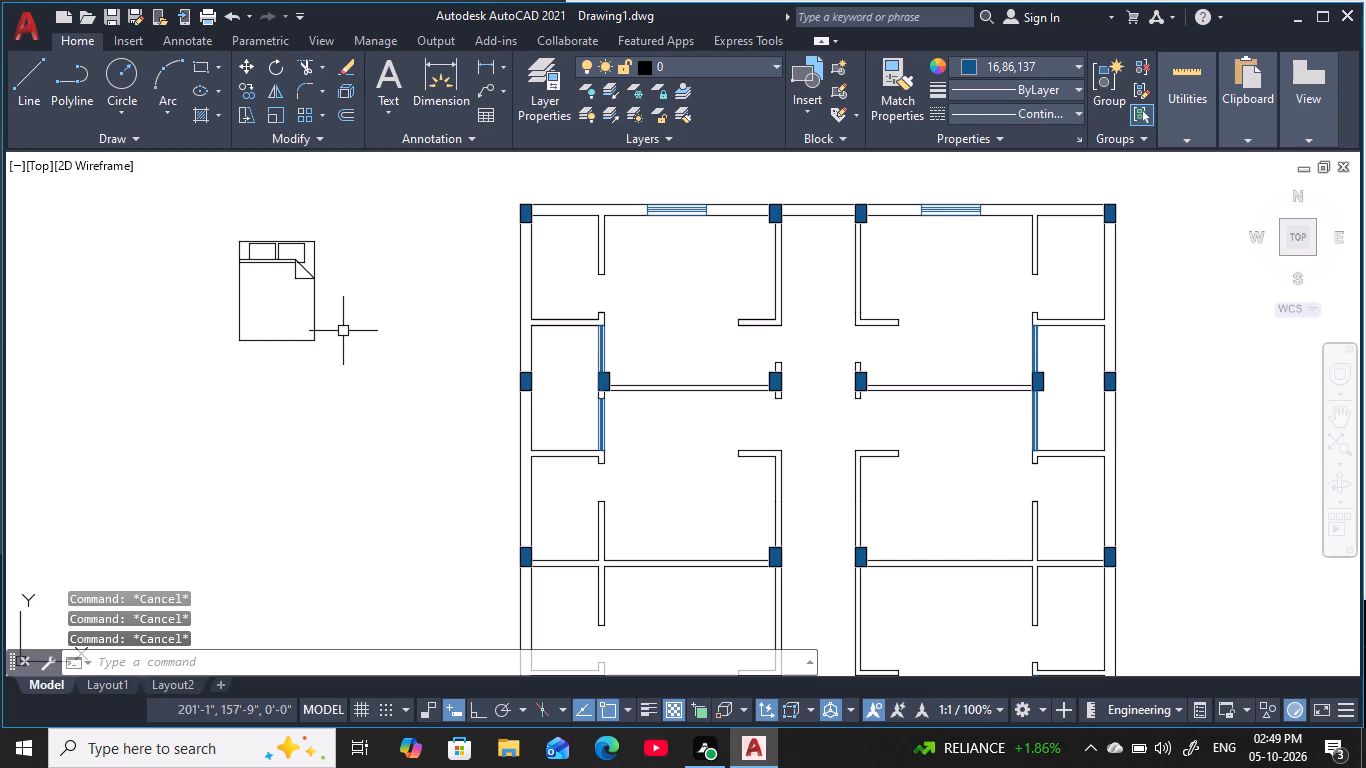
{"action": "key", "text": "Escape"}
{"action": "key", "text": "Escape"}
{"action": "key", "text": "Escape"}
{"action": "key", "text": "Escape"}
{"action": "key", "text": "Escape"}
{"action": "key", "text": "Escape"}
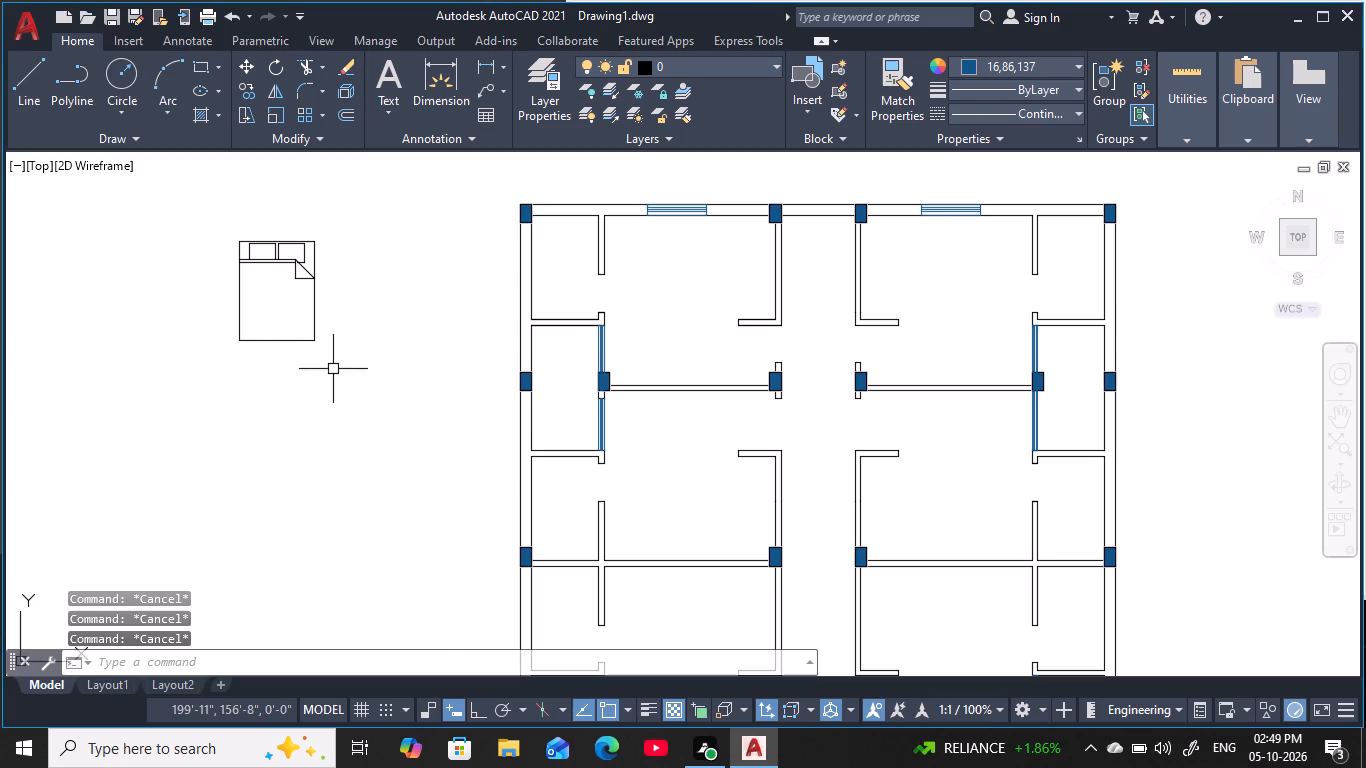
Copy the queen bed by the middle of its headboard into the northwest bedroom, against the north exterior wall beside the window.
{"action": "left_click", "coordinate": [336, 369]}
{"action": "left_click", "coordinate": [140, 201]}
{"action": "type", "text": "co"}
{"action": "key", "text": "space"}
{"action": "left_click", "coordinate": [273, 245]}
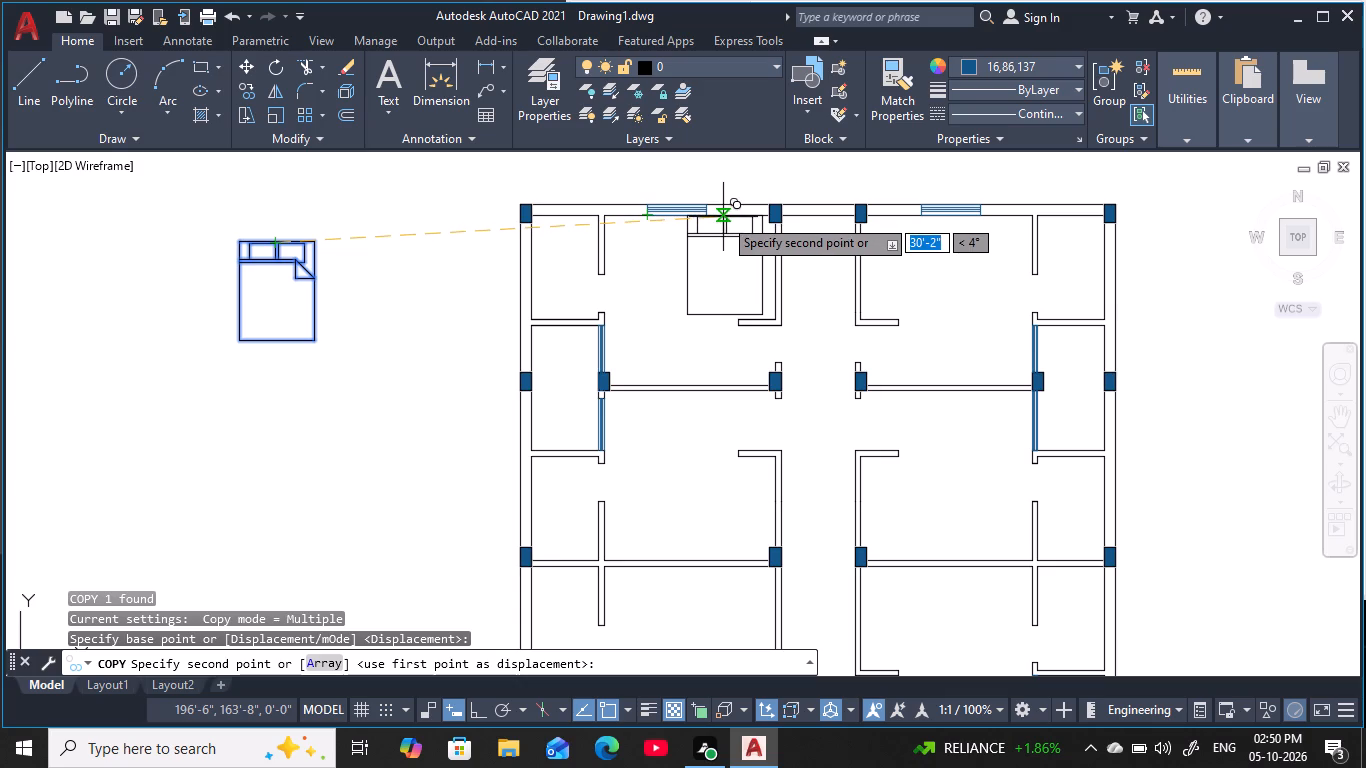
{"action": "left_click", "coordinate": [723, 217]}
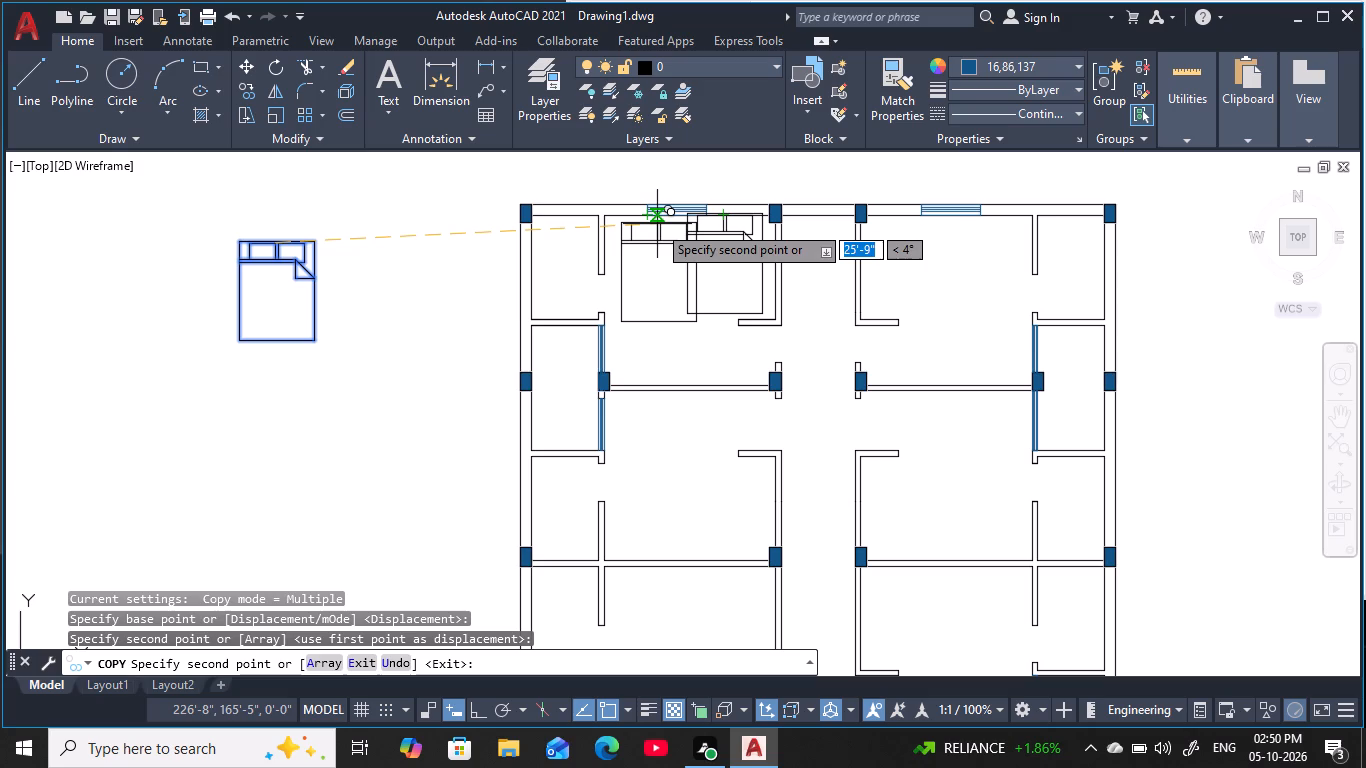
{"action": "scroll", "coordinate": [657, 224], "scroll_direction": "up", "scroll_amount": 2}
{"action": "middle_click_drag", "start_coordinate": [657, 224], "coordinate": [652, 265]}
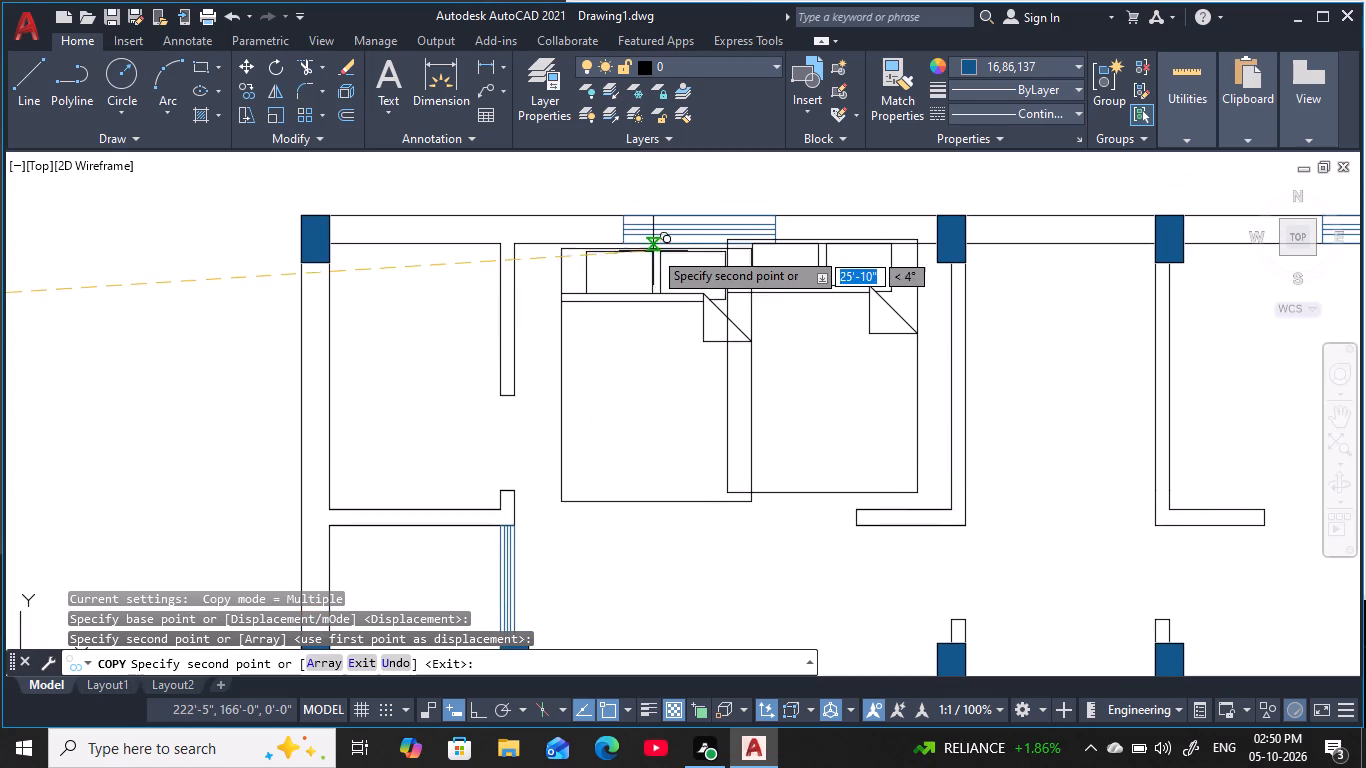
{"action": "key", "text": "Escape"}
{"action": "key", "text": "Escape"}
{"action": "key", "text": "Escape"}
{"action": "key", "text": "Escape"}
{"action": "key", "text": "Escape"}
{"action": "key", "text": "Escape"}
{"action": "key", "text": "Escape"}
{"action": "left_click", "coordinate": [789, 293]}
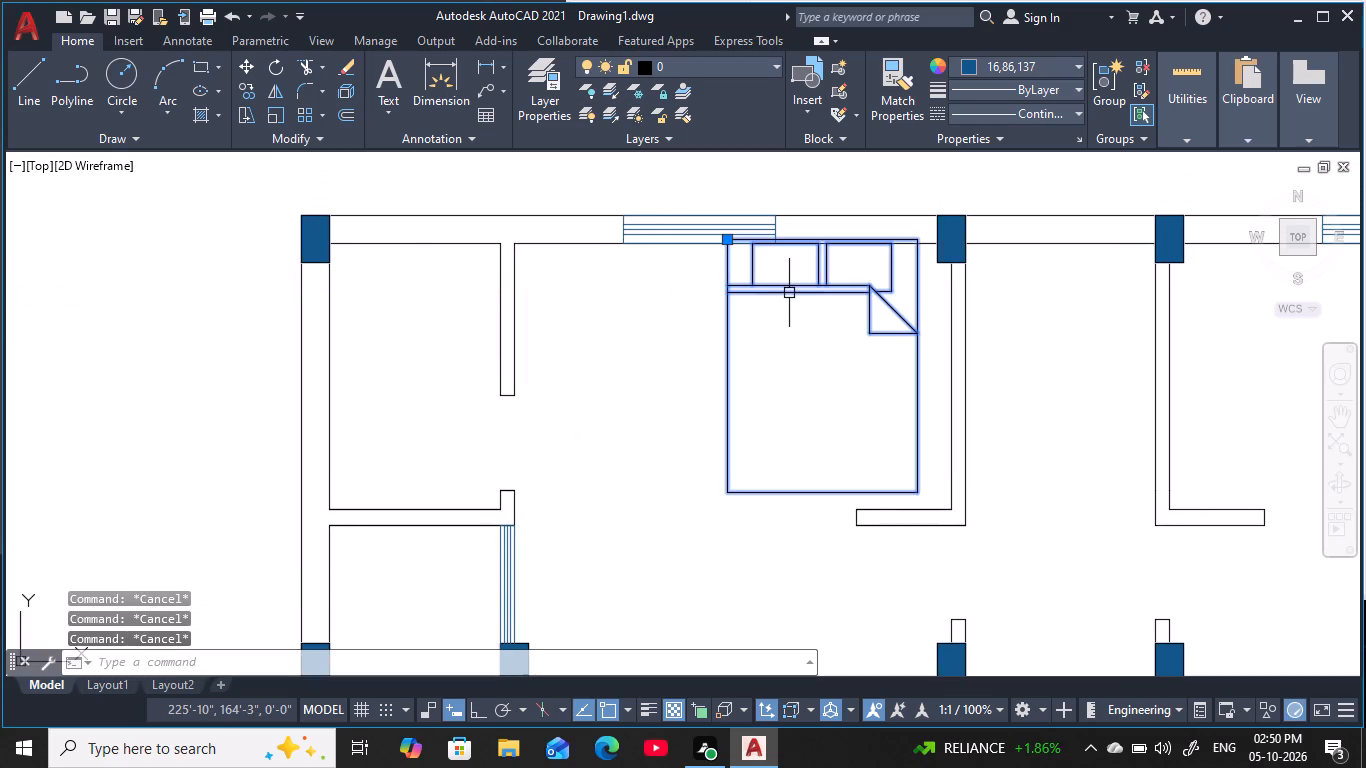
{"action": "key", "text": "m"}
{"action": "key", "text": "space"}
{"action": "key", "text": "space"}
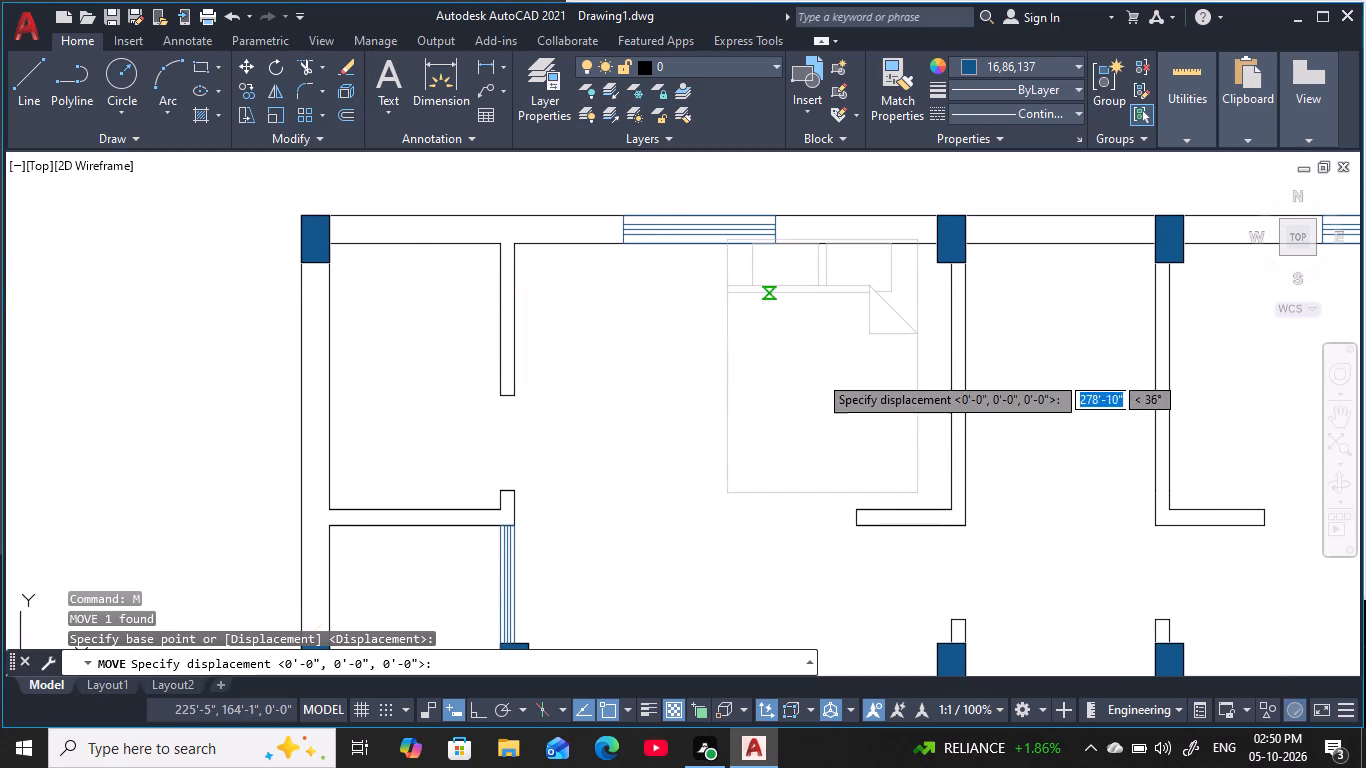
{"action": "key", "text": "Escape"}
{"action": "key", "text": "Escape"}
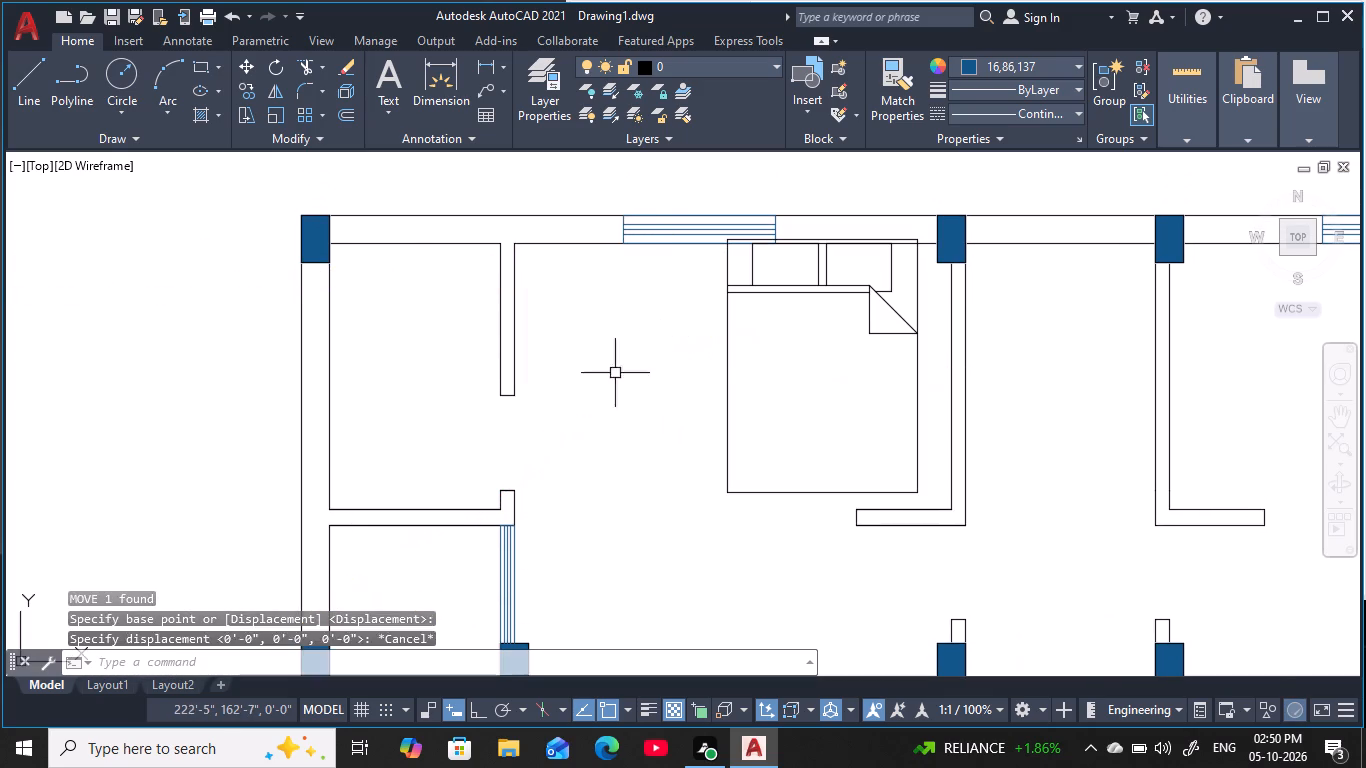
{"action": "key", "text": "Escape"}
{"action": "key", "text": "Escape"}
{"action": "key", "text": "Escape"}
Move the copied bed out of the northwest bedroom to the empty space between the original bed and the floor plan.
{"action": "left_click", "coordinate": [846, 282]}
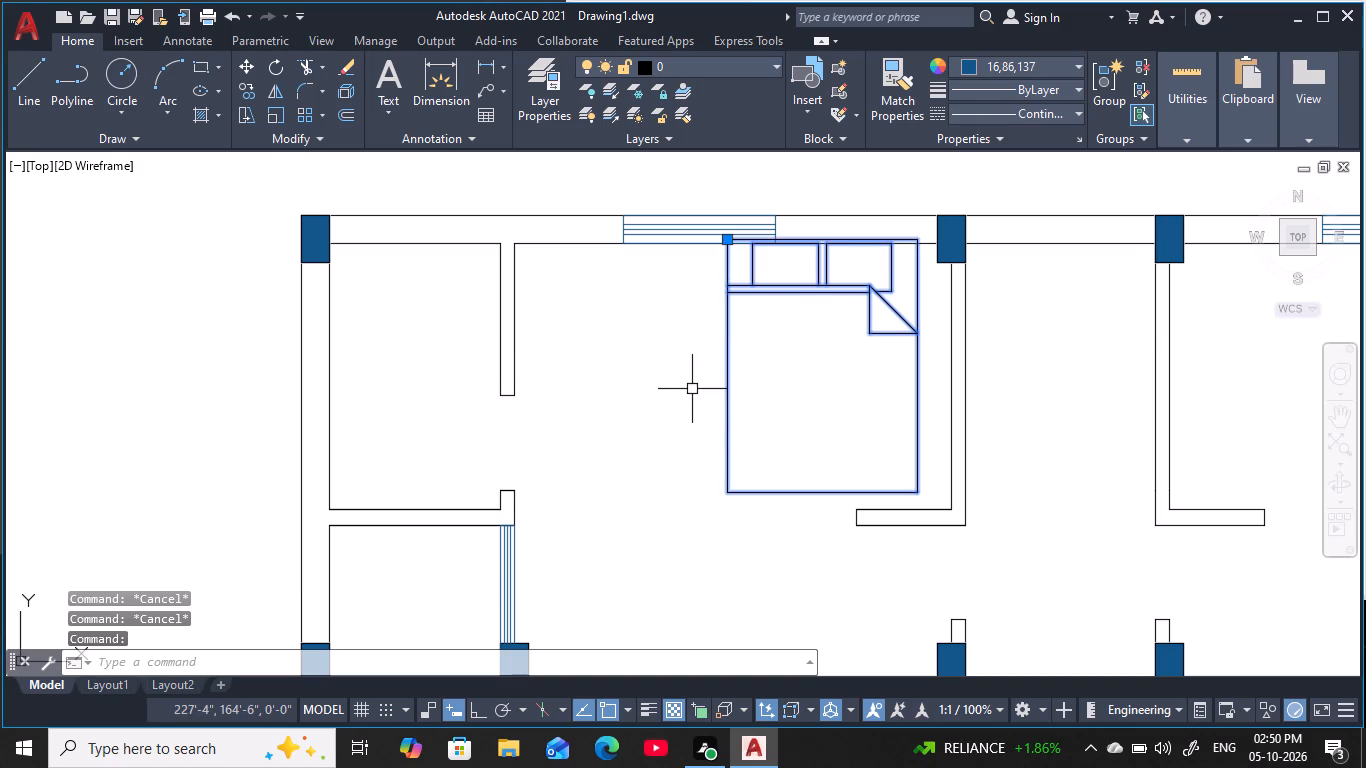
{"action": "key", "text": "m"}
{"action": "key", "text": "space"}
{"action": "left_click", "coordinate": [838, 274]}
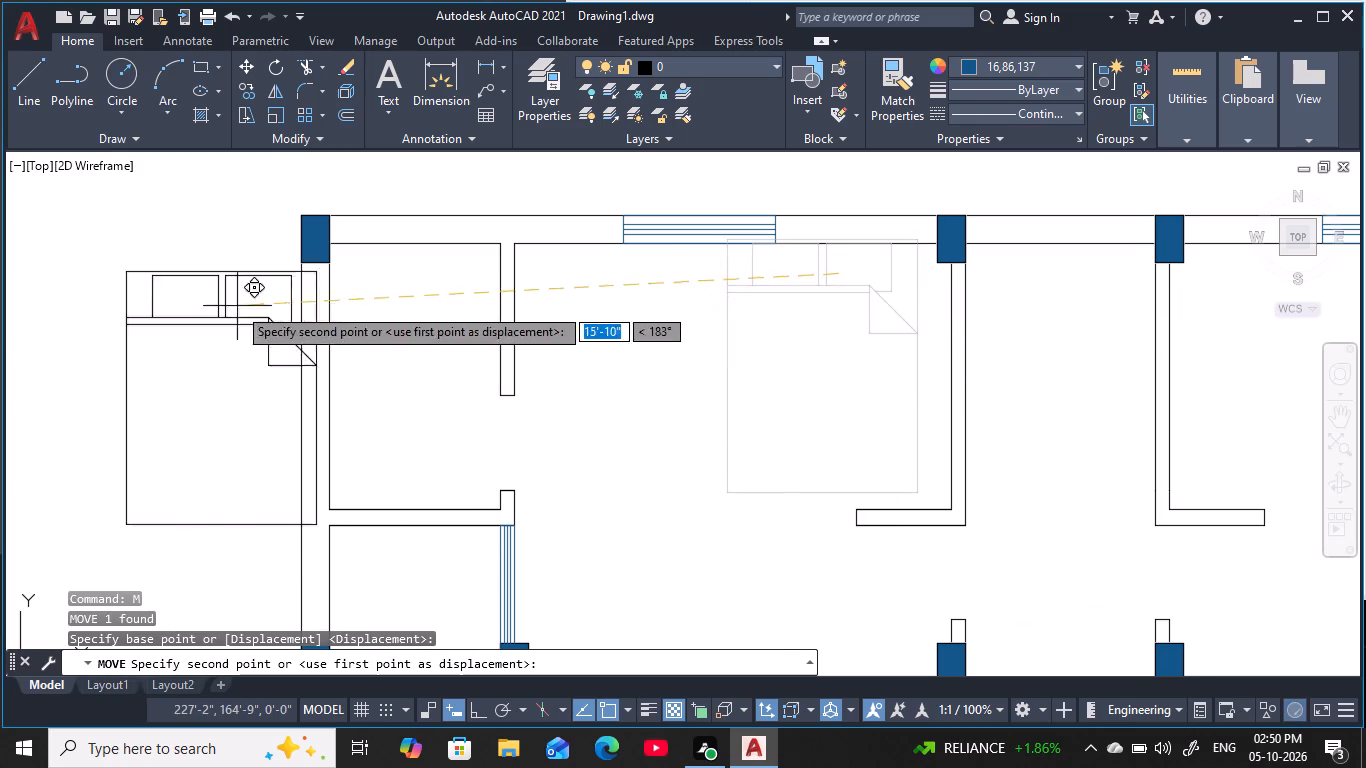
{"action": "middle_click_drag", "start_coordinate": [237, 306], "coordinate": [716, 281]}
{"action": "left_click", "coordinate": [582, 317]}
{"action": "key", "text": "Escape"}
{"action": "key", "text": "Escape"}
{"action": "key", "text": "Escape"}
{"action": "key", "text": "Escape"}
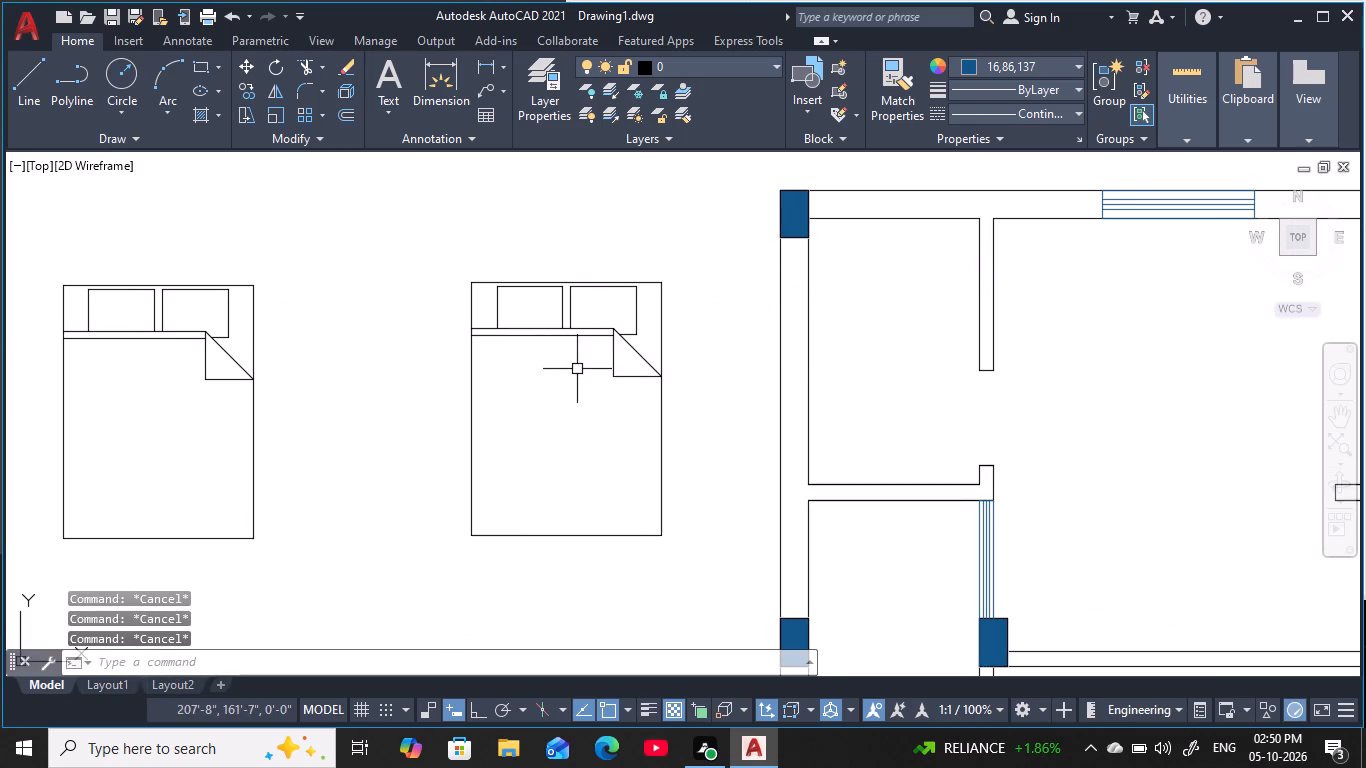
{"action": "key", "text": "Escape"}
Scale the copied bed beside the floor plan slightly smaller about the middle of its headboard.
{"action": "left_click", "coordinate": [587, 345]}
{"action": "left_click", "coordinate": [565, 282]}
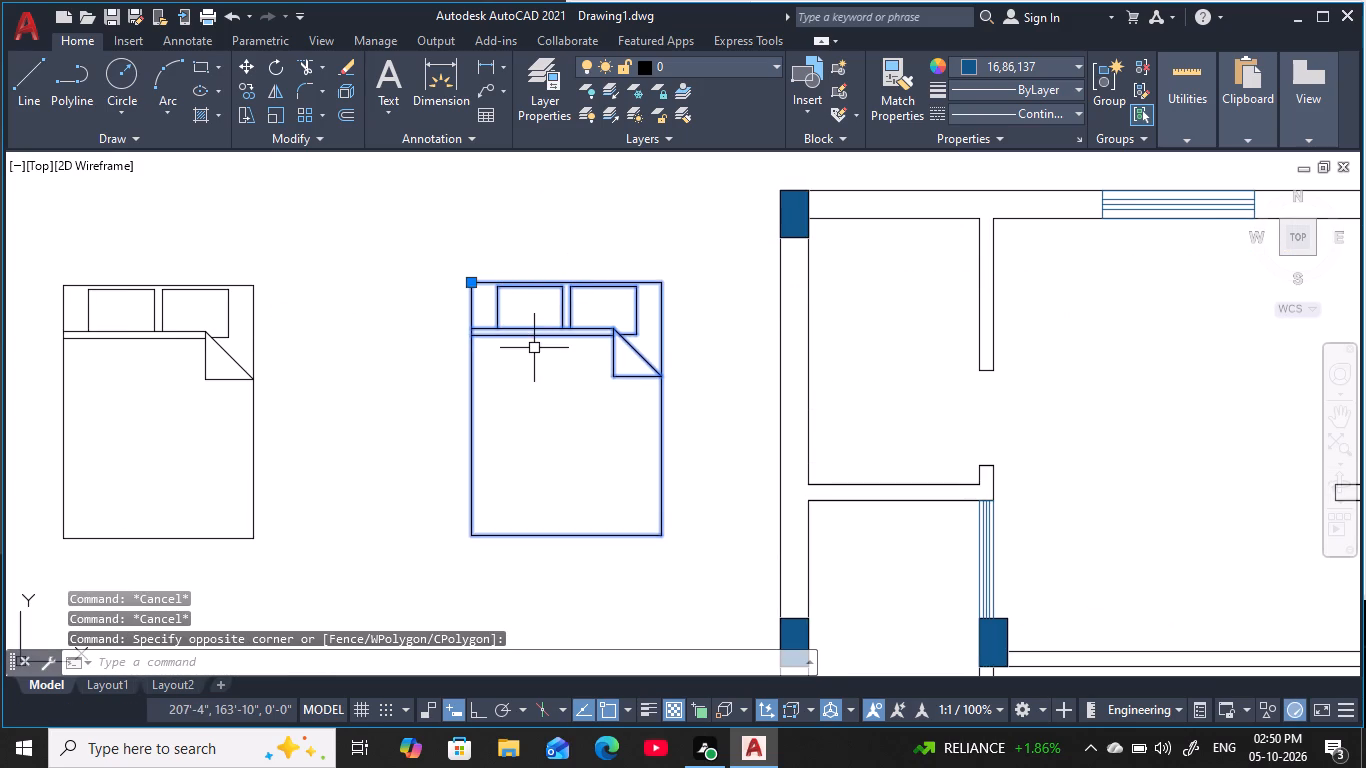
{"action": "type", "text": "sc"}
{"action": "key", "text": "space"}
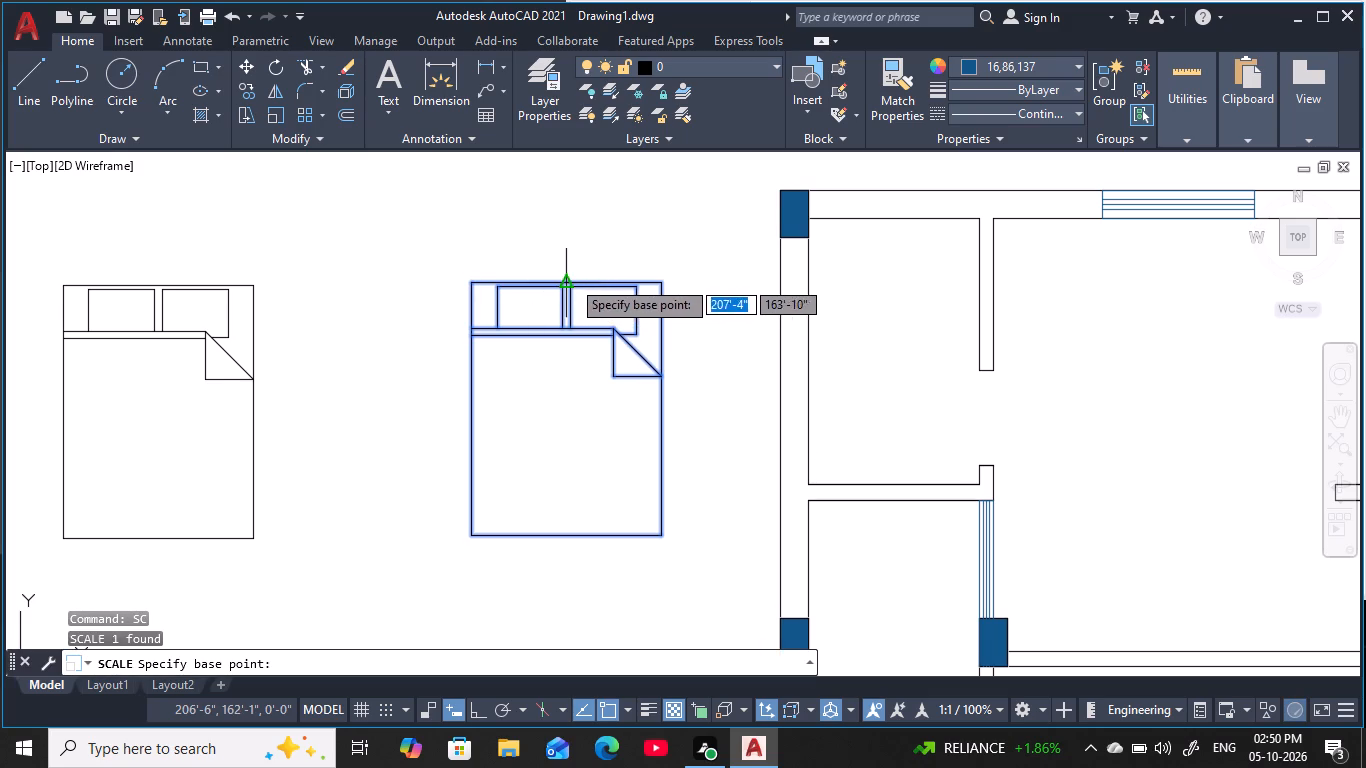
{"action": "left_click", "coordinate": [568, 284]}
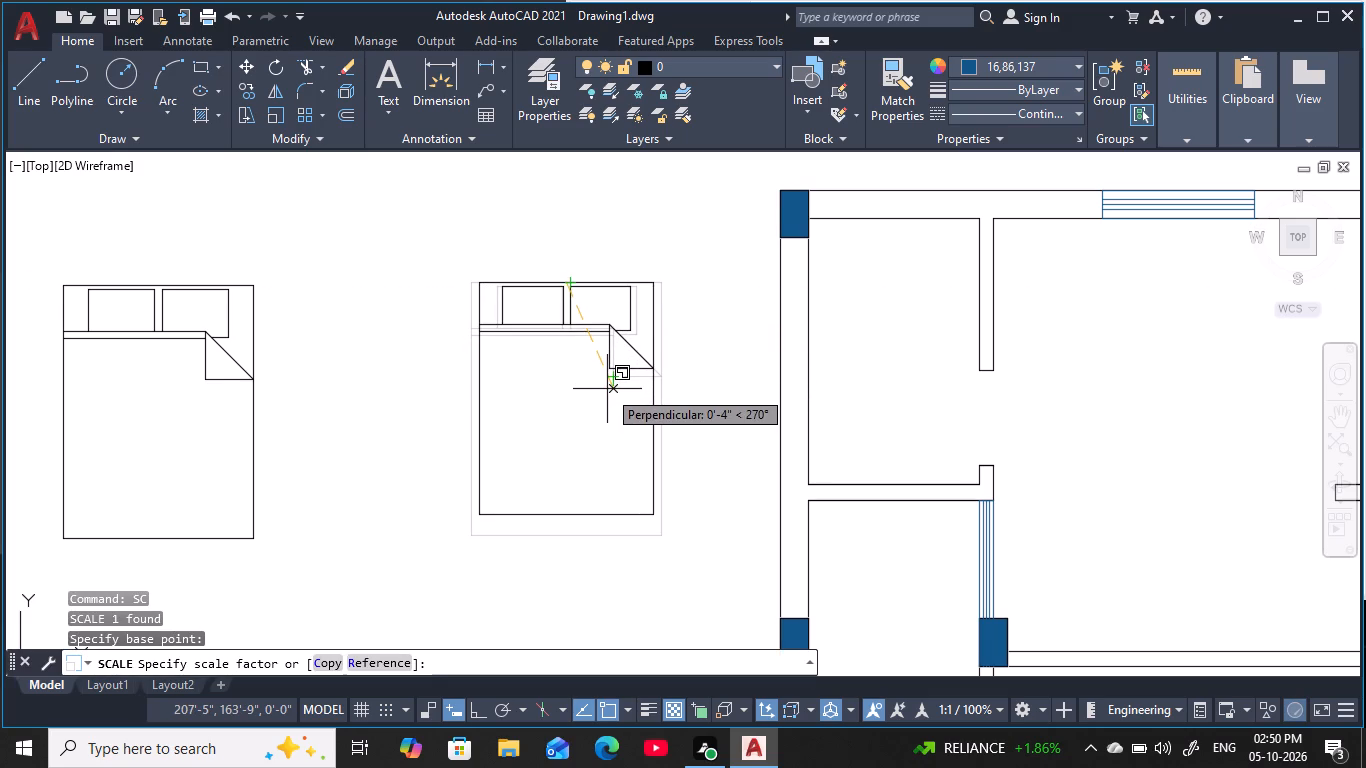
{"action": "left_click", "coordinate": [607, 389]}
{"action": "key", "text": "Escape"}
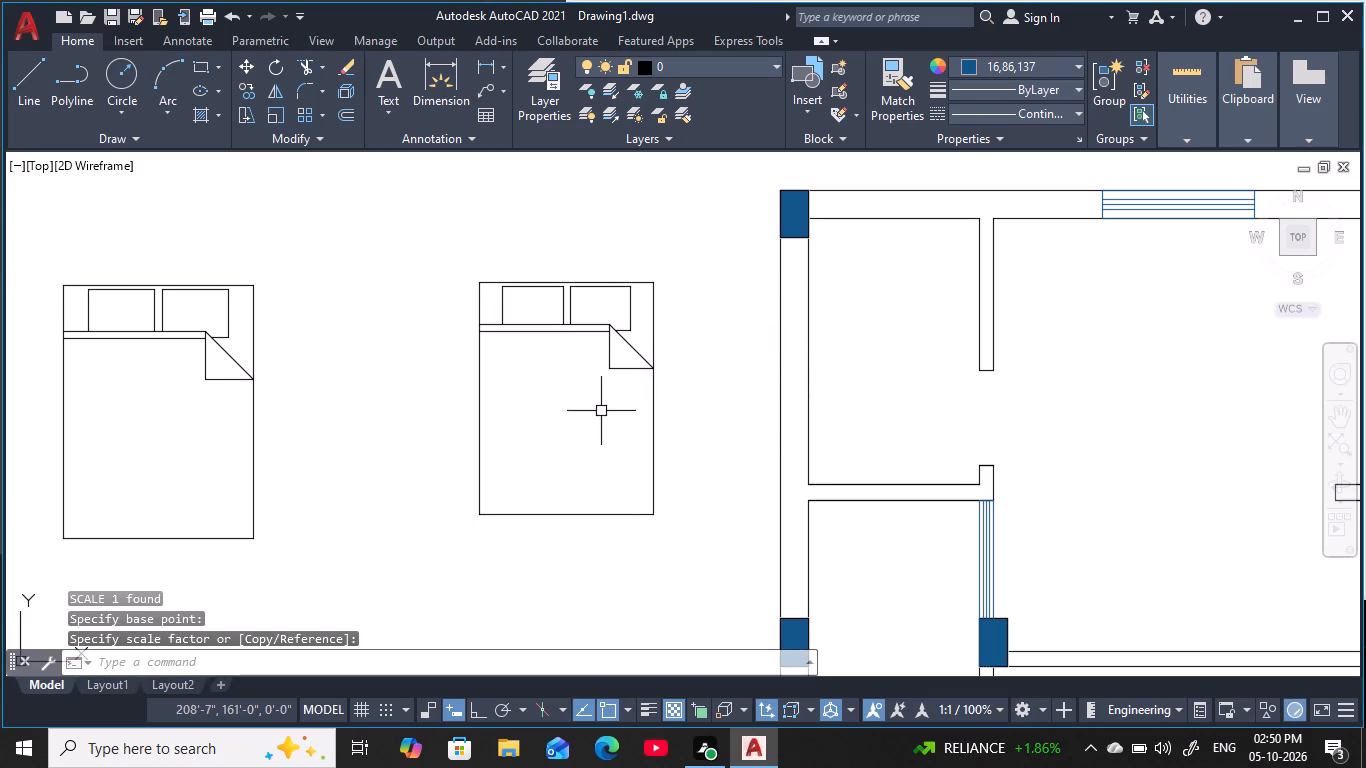
{"action": "key", "text": "Escape"}
{"action": "key", "text": "Escape"}
{"action": "key", "text": "Escape"}
{"action": "key", "text": "Escape"}
{"action": "key", "text": "Escape"}
{"action": "key", "text": "Escape"}
{"action": "key", "text": "Escape"}
Move the reduced bed by the middle of its headboard into the northwest bedroom, against the north wall just east of the window.
{"action": "left_click", "coordinate": [567, 289]}
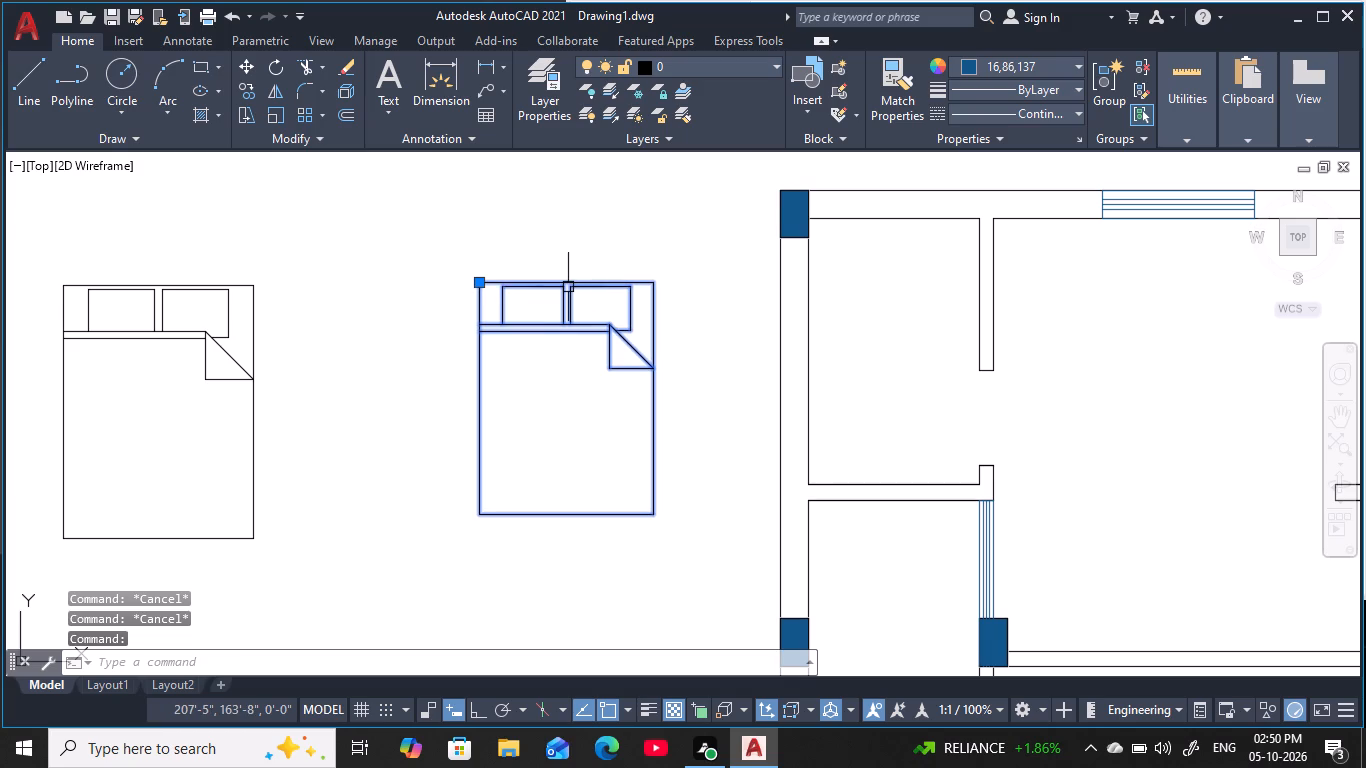
{"action": "type", "text": "m"}
{"action": "key", "text": "space"}
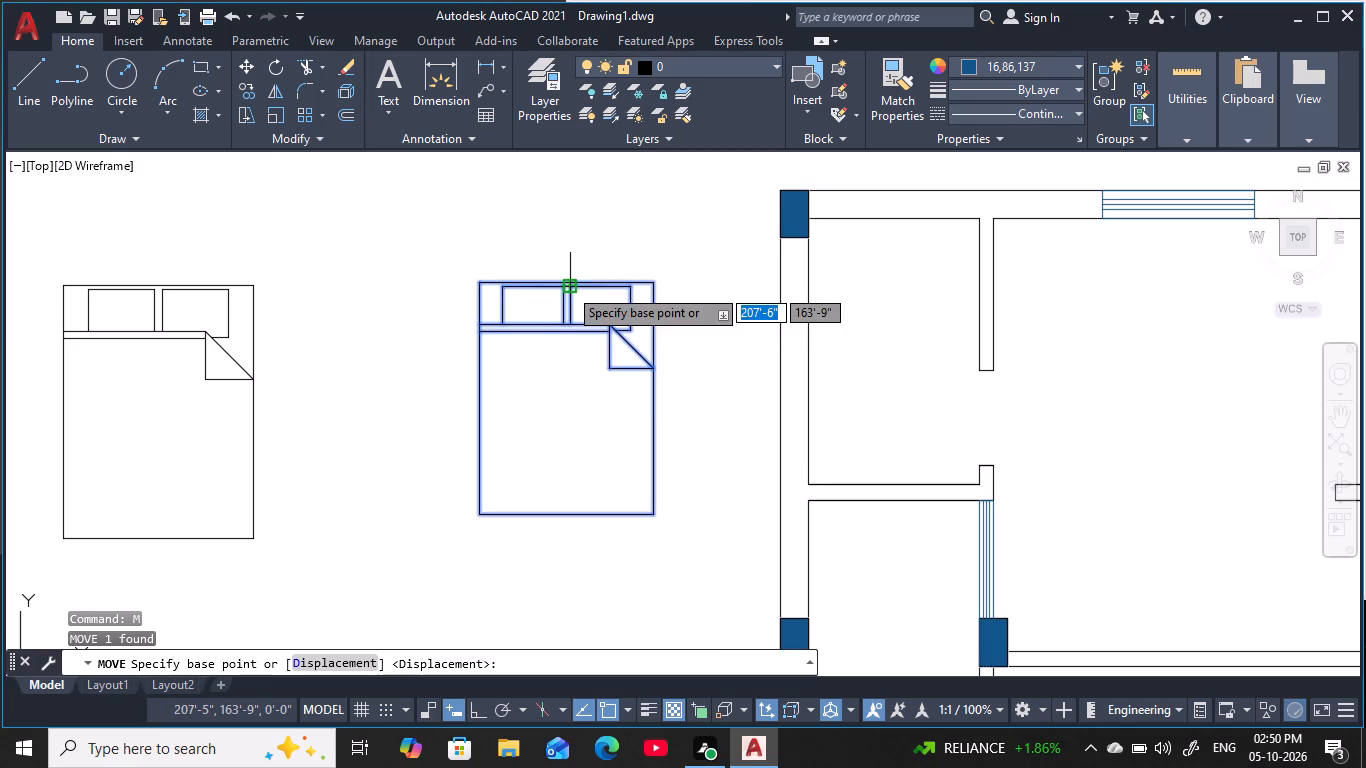
{"action": "scroll", "coordinate": [573, 282], "scroll_direction": "up", "scroll_amount": 2}
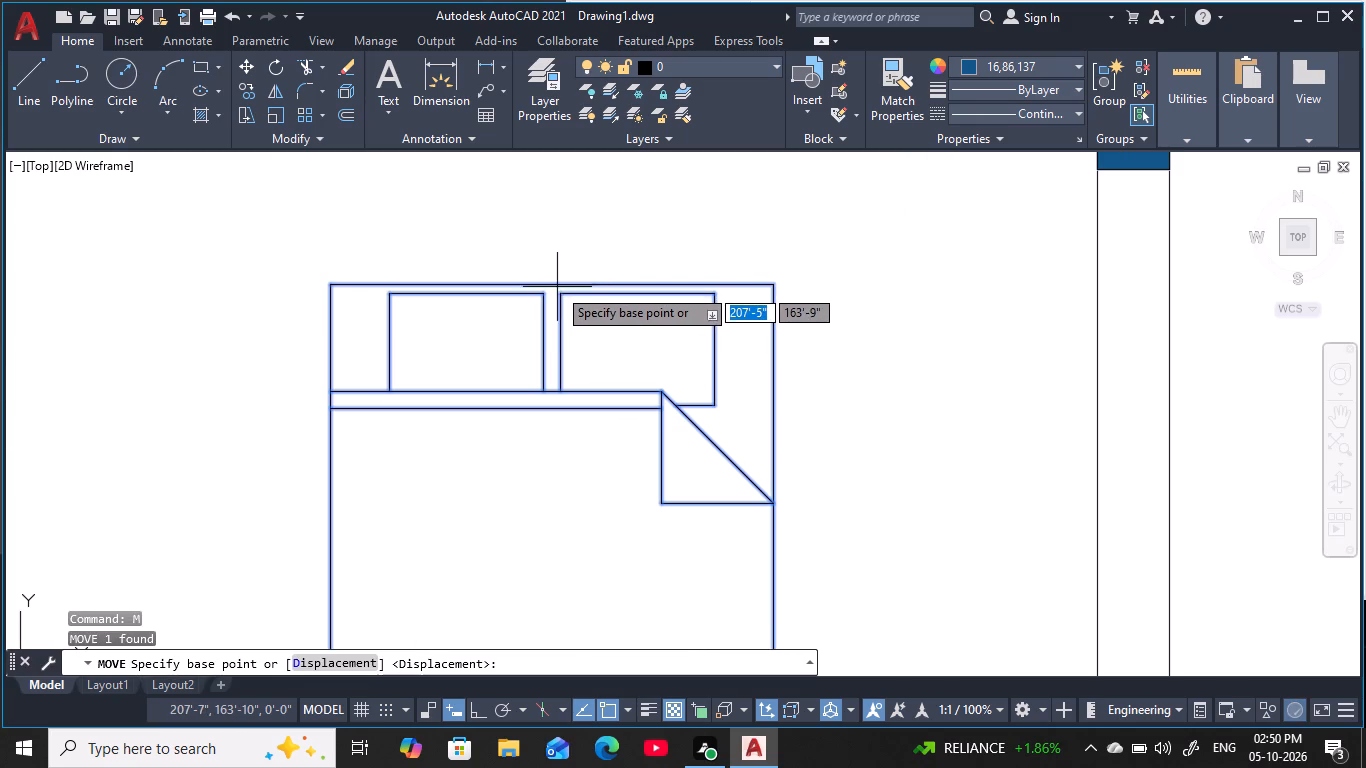
{"action": "left_click", "coordinate": [554, 284]}
{"action": "scroll", "coordinate": [707, 288], "scroll_direction": "down", "scroll_amount": 4}
{"action": "middle_click_drag", "start_coordinate": [678, 289], "coordinate": [511, 292]}
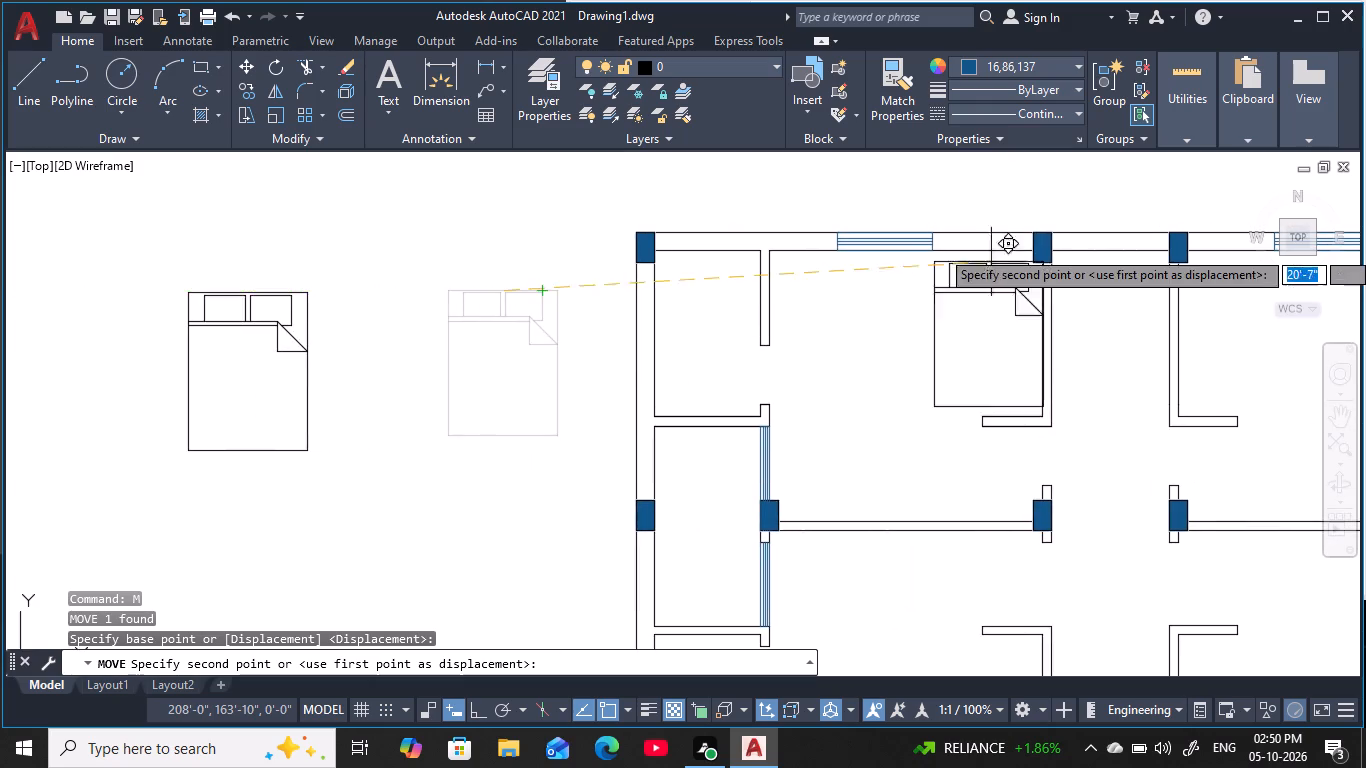
{"action": "middle_click_drag", "start_coordinate": [981, 252], "coordinate": [871, 278]}
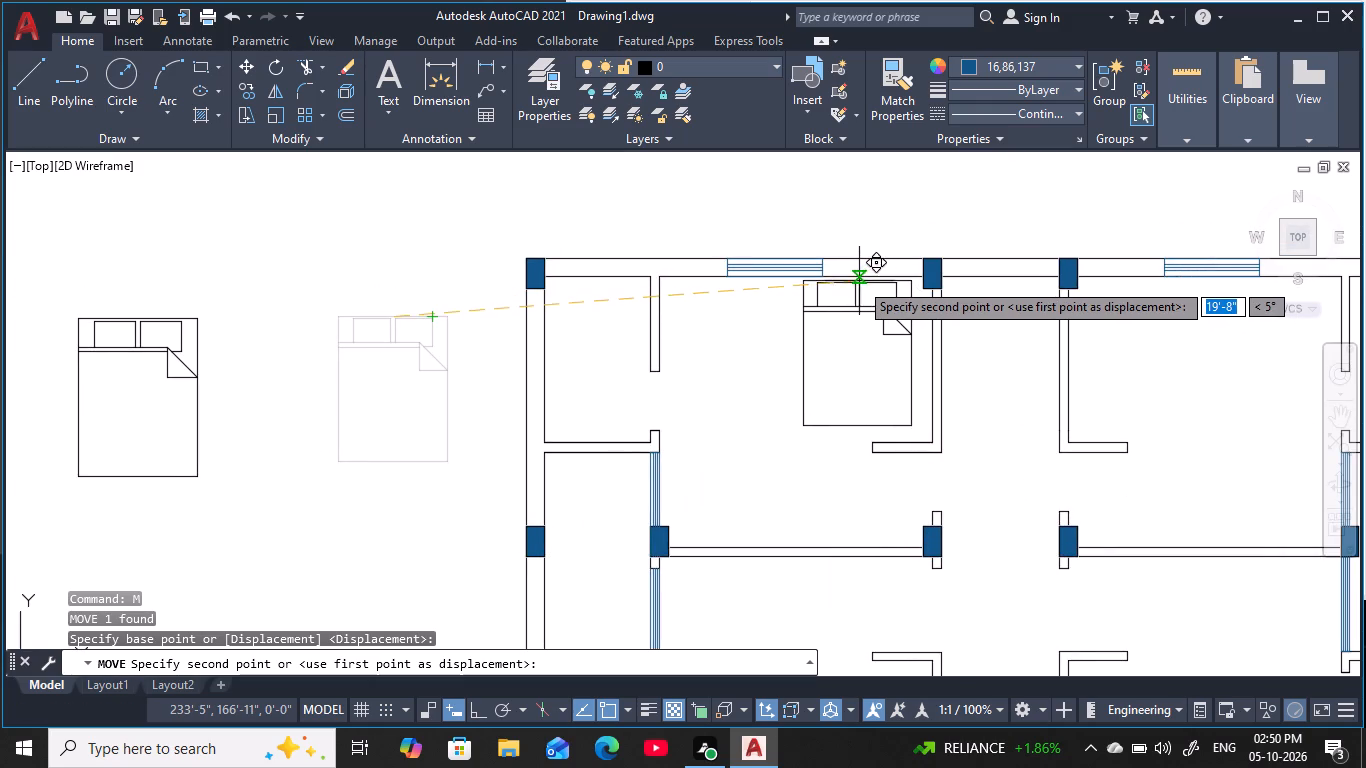
{"action": "scroll", "coordinate": [859, 281], "scroll_direction": "up", "scroll_amount": 1}
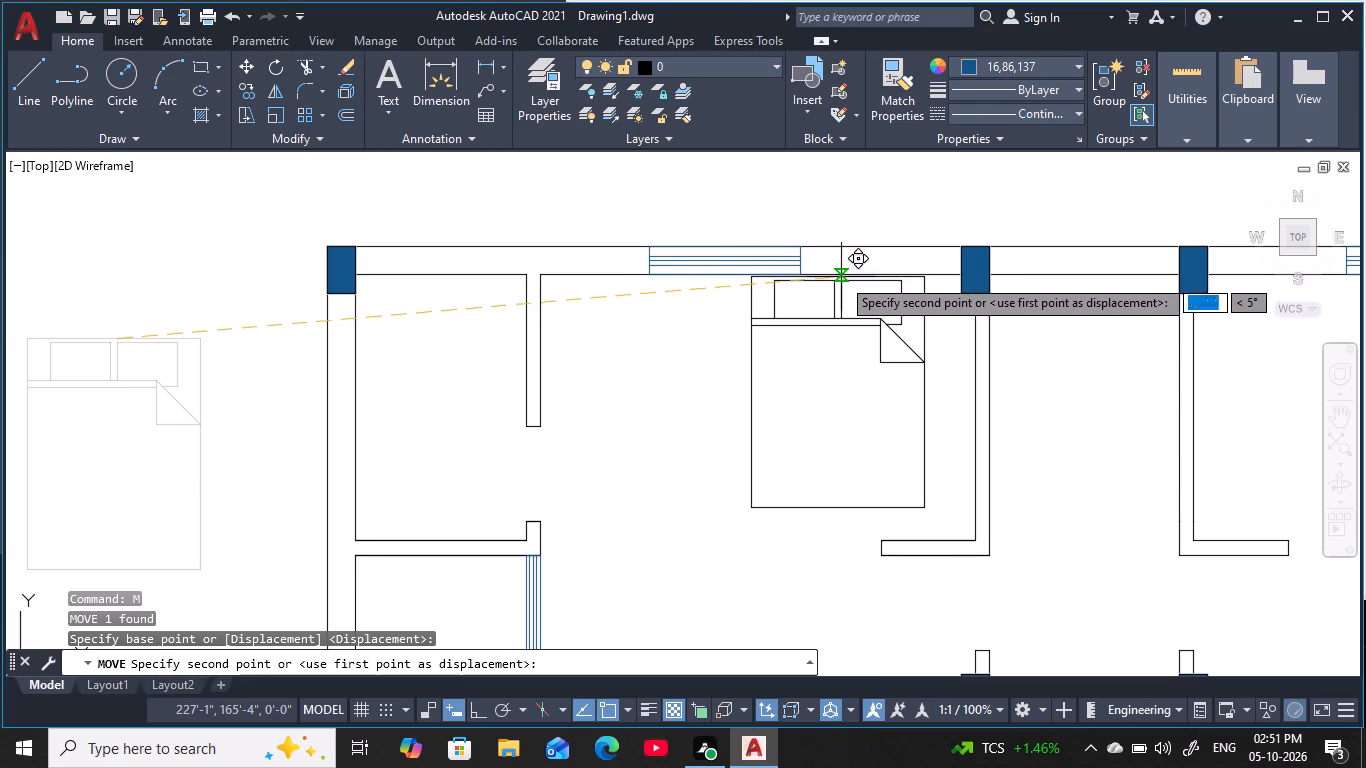
{"action": "left_click", "coordinate": [841, 277]}
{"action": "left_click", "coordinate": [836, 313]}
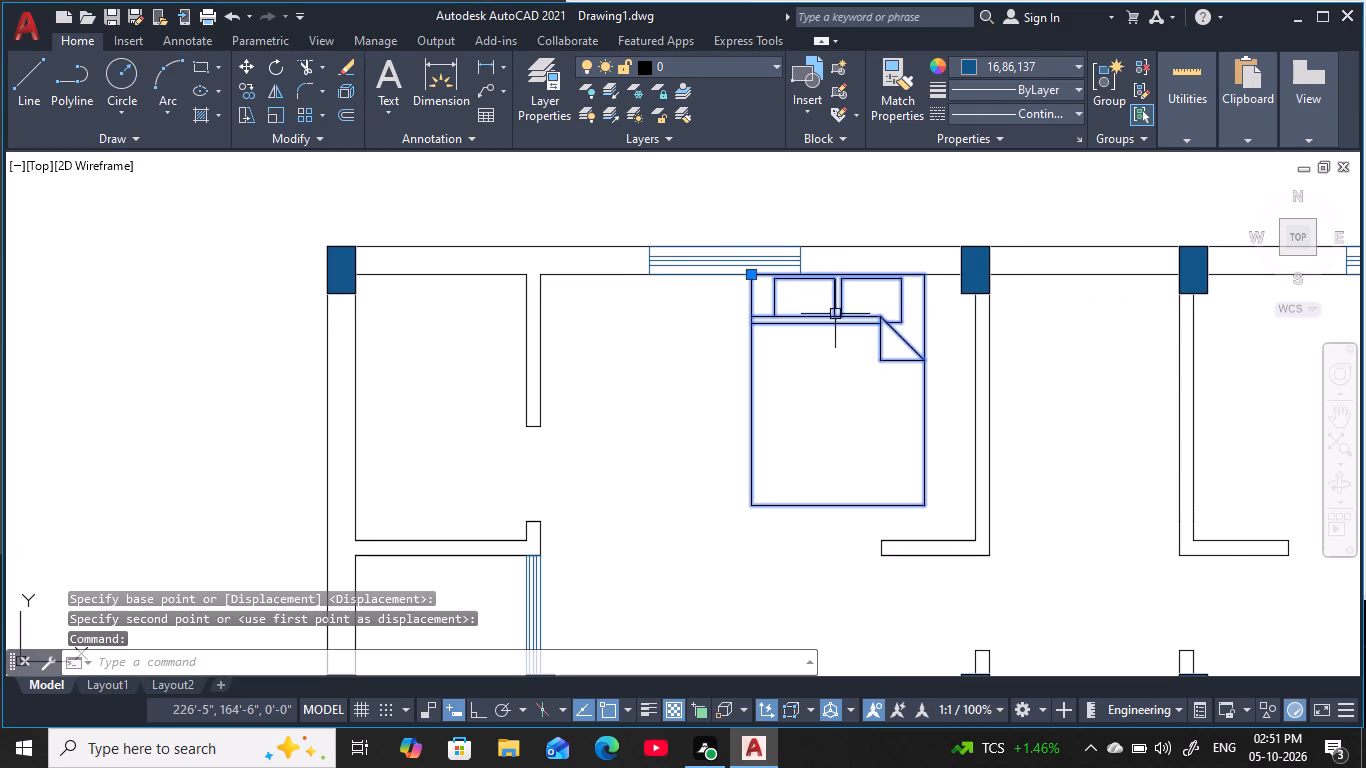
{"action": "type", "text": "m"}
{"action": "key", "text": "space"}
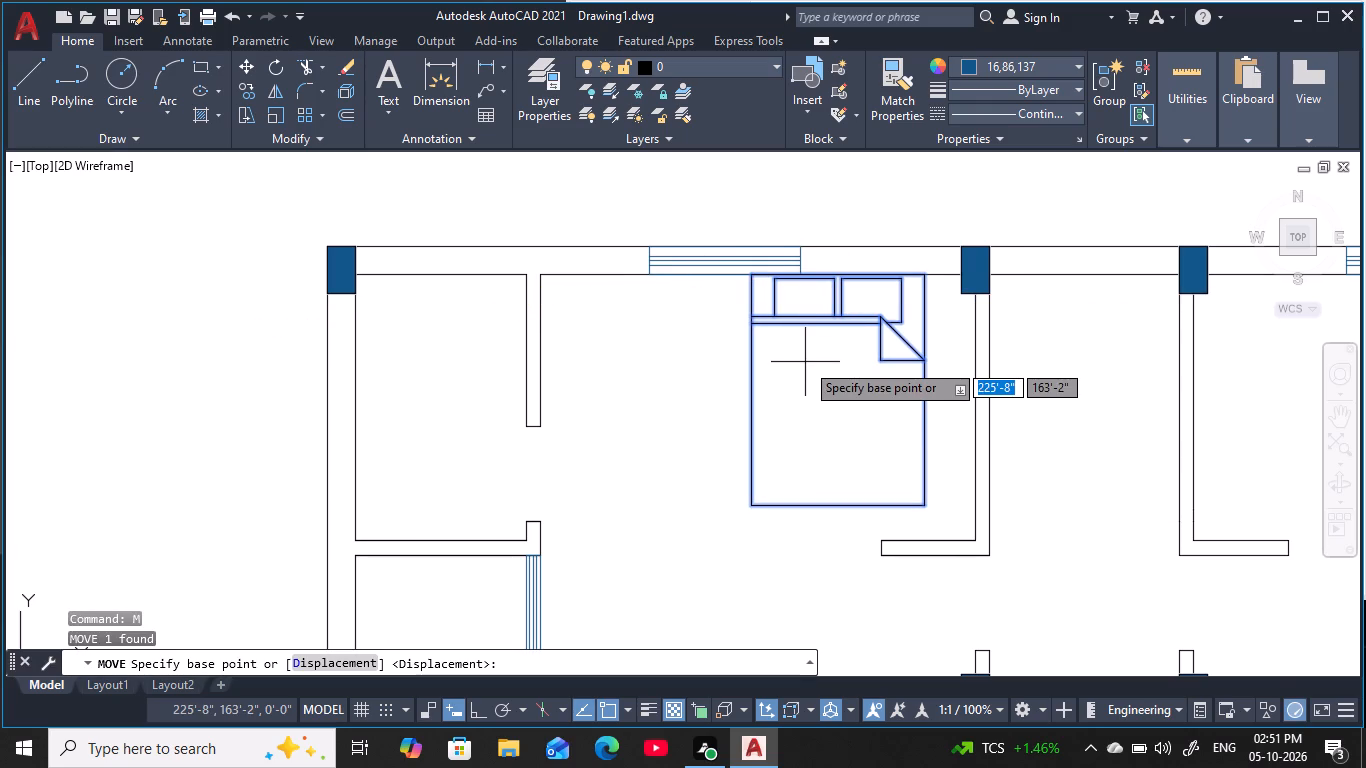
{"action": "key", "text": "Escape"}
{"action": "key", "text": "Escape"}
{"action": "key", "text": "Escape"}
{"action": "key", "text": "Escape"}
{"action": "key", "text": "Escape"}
Copy the northwest bedroom's bed about 4'-8" west along the north wall, beside the first one.
{"action": "left_click", "coordinate": [833, 319]}
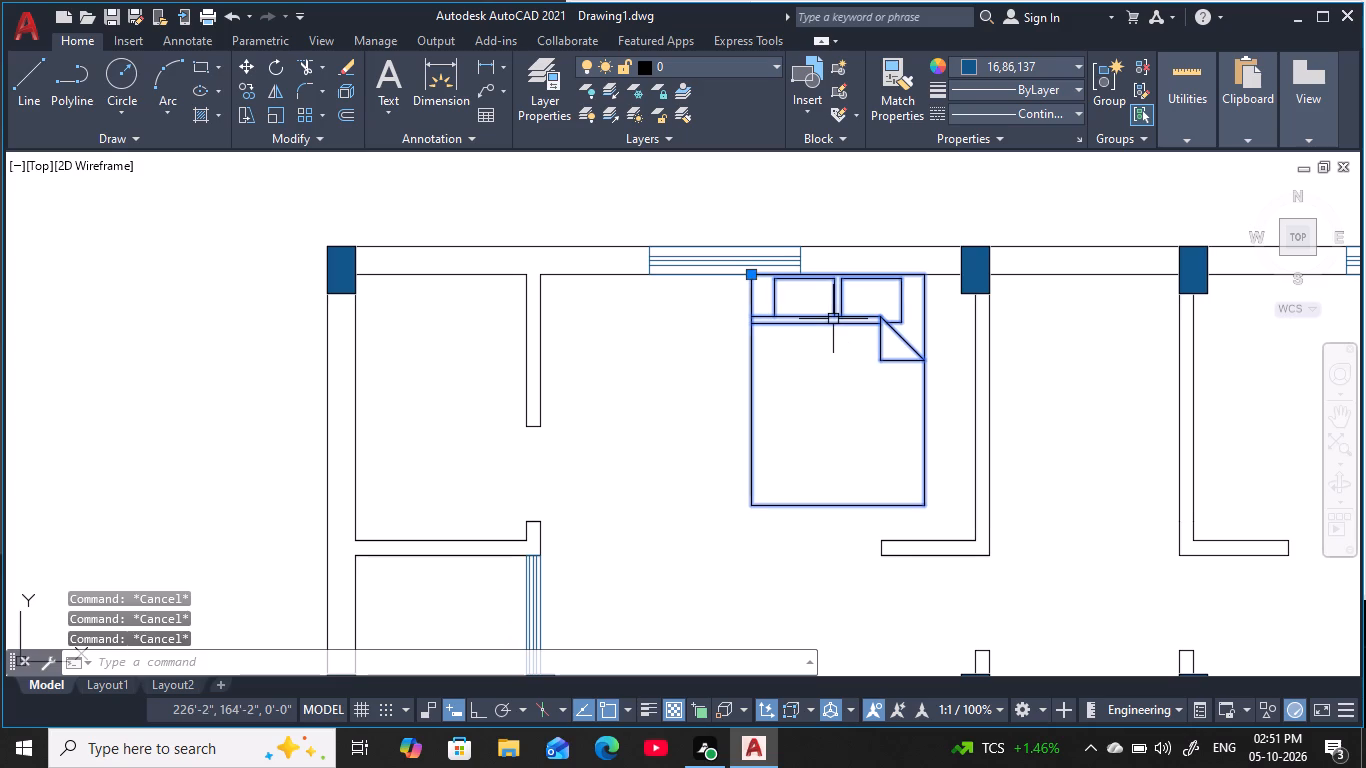
{"action": "type", "text": "co"}
{"action": "key", "text": "space"}
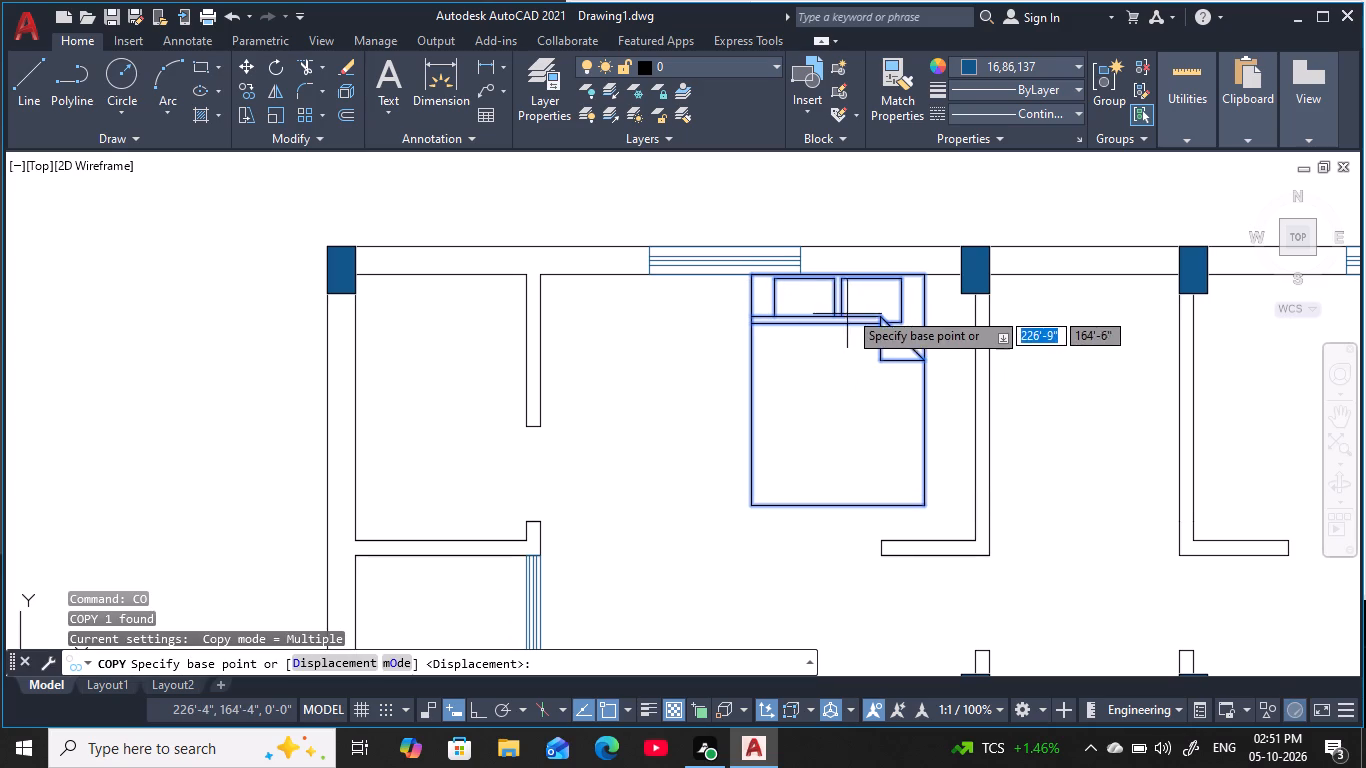
{"action": "left_click", "coordinate": [840, 274]}
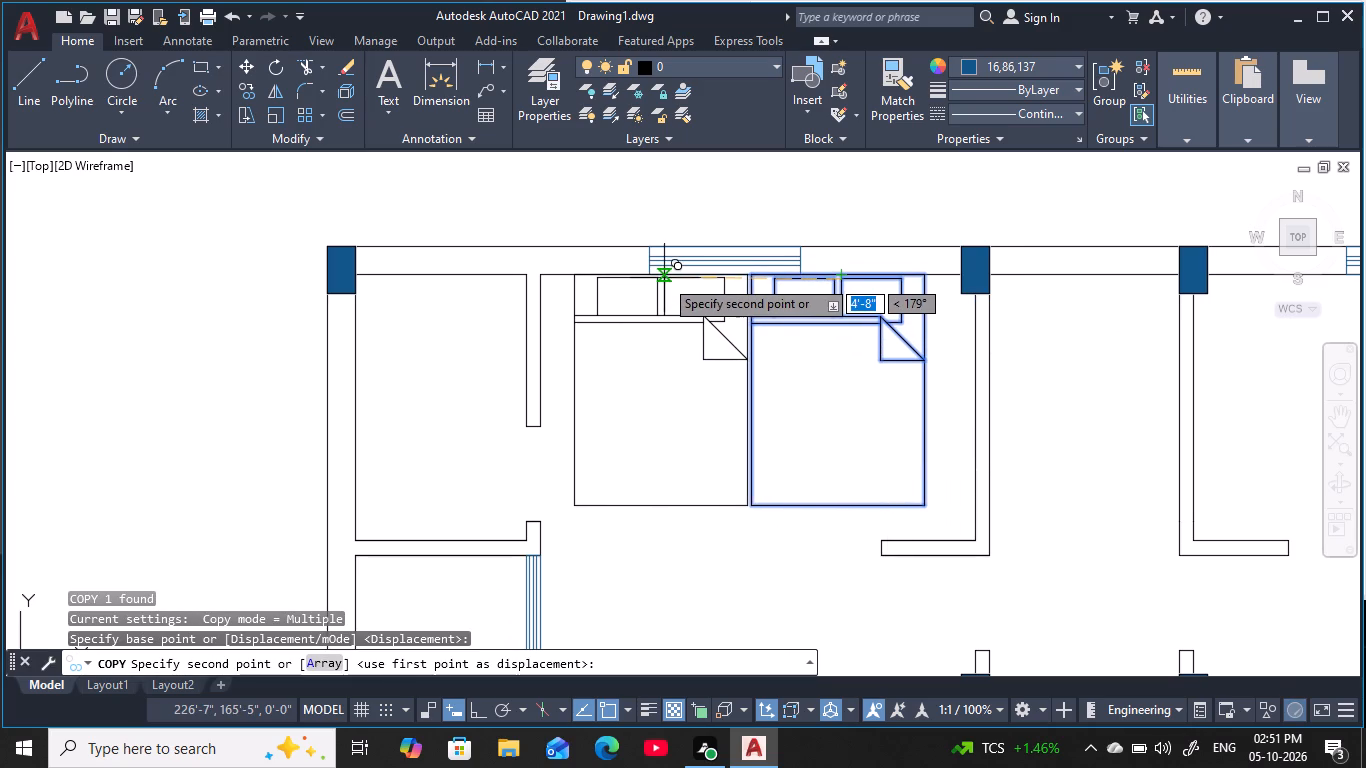
{"action": "left_click", "coordinate": [666, 278]}
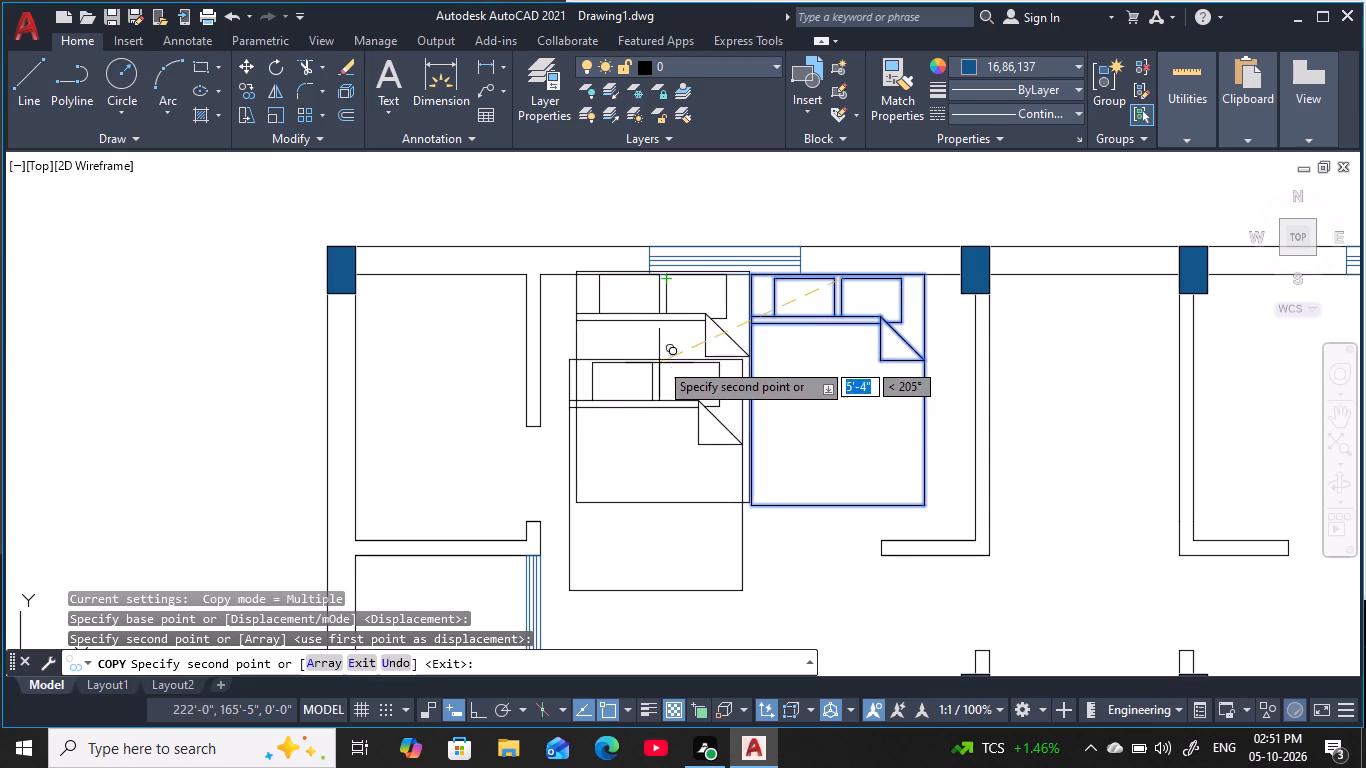
{"action": "key", "text": "Escape"}
{"action": "key", "text": "Escape"}
{"action": "key", "text": "Escape"}
{"action": "key", "text": "Escape"}
{"action": "key", "text": "Escape"}
{"action": "key", "text": "Escape"}
Move the new bed by its northeast corner to meet the adjacent bed's northwest corner, so both headboards align on the wall.
{"action": "left_click", "coordinate": [677, 321]}
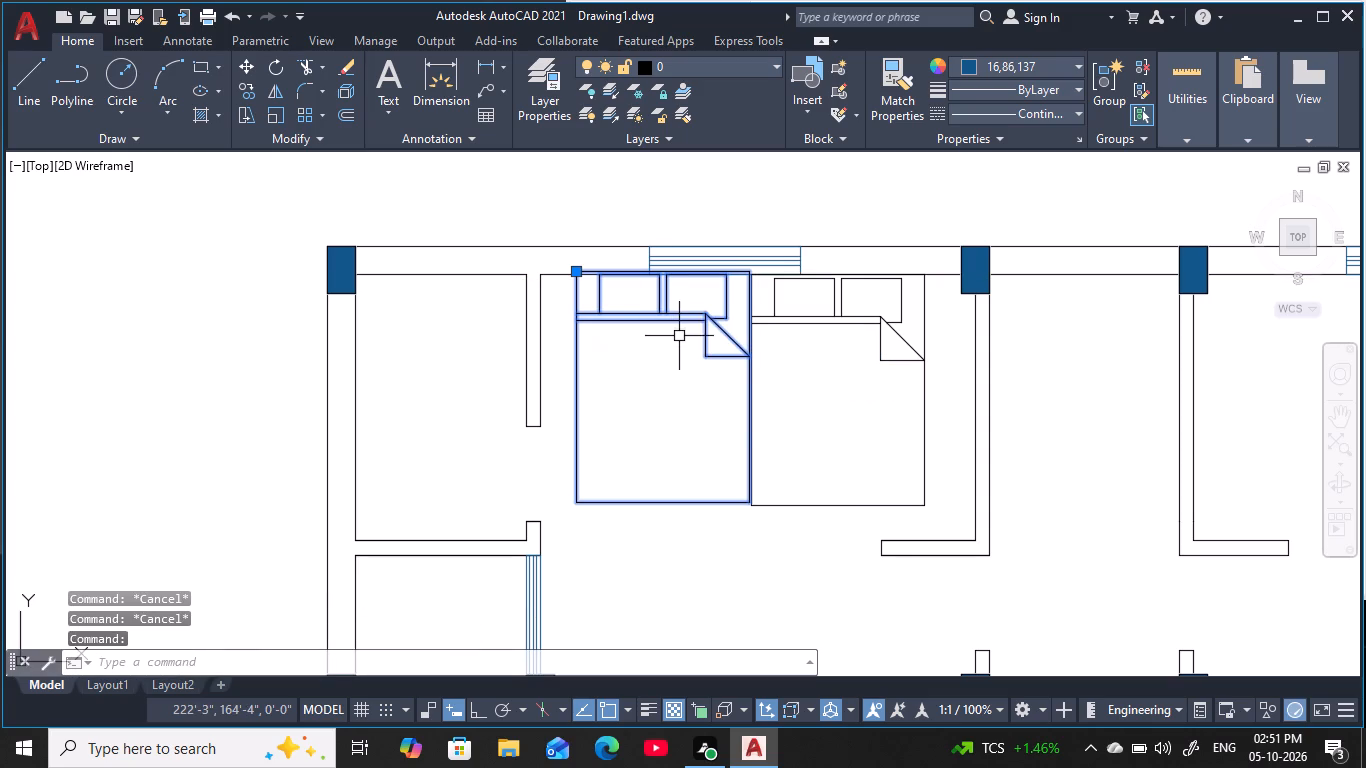
{"action": "key", "text": "m"}
{"action": "key", "text": "space"}
{"action": "scroll", "coordinate": [739, 276], "scroll_direction": "up", "scroll_amount": 3}
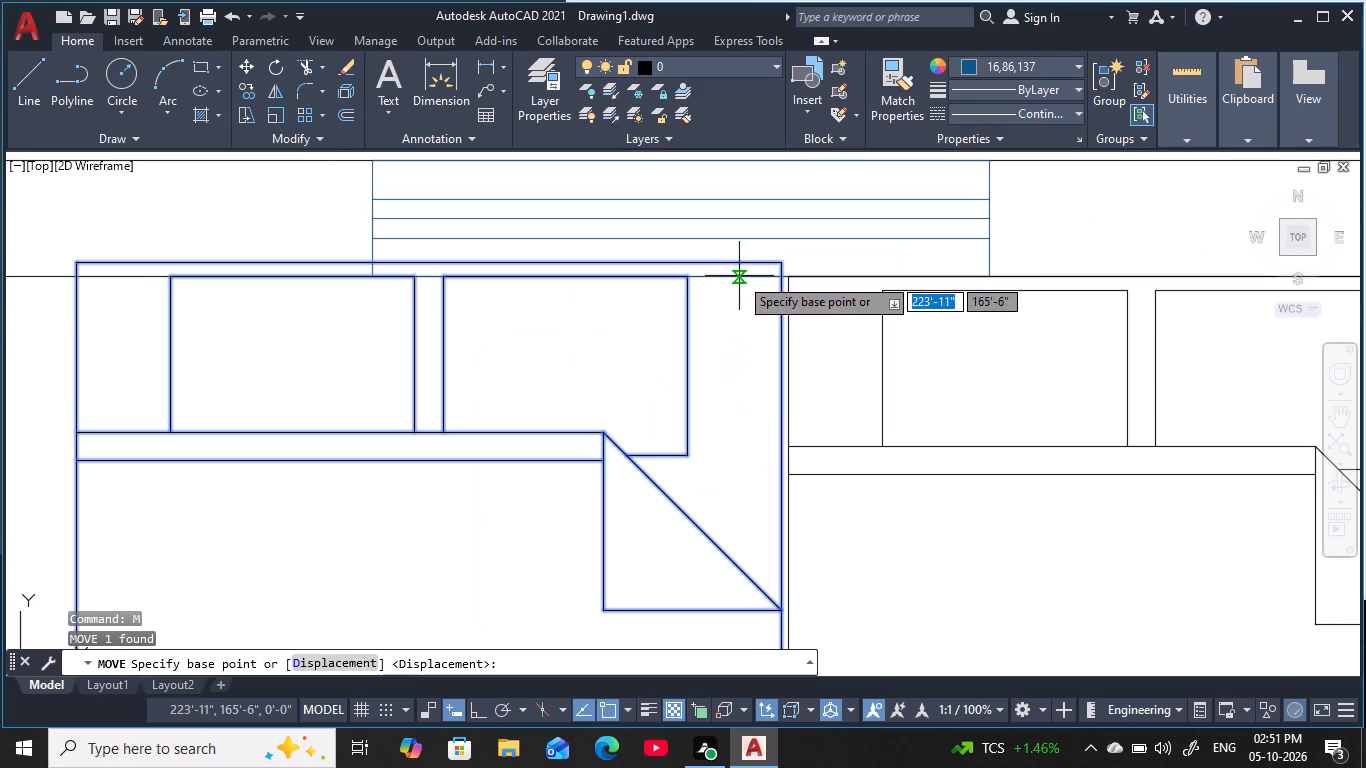
{"action": "left_click", "coordinate": [778, 265]}
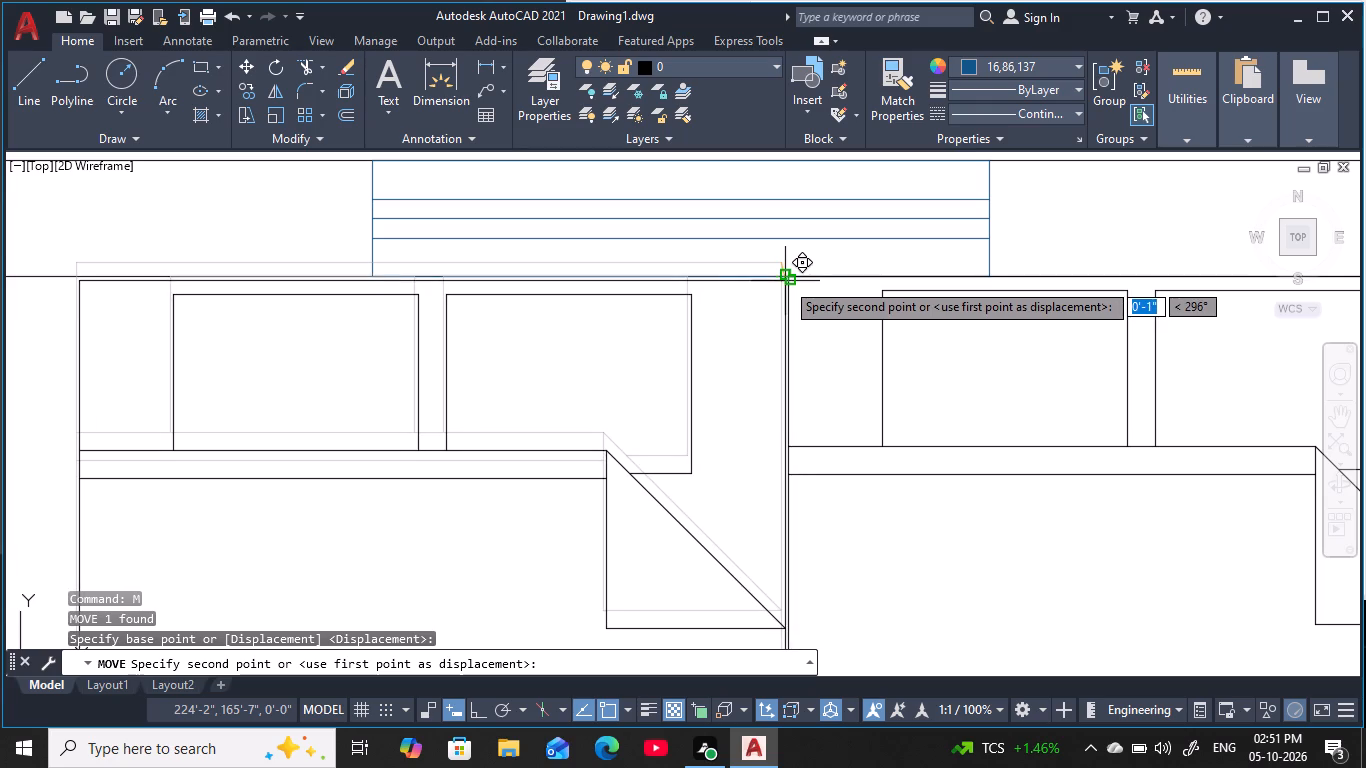
{"action": "left_click", "coordinate": [785, 281]}
{"action": "scroll", "coordinate": [769, 415], "scroll_direction": "down", "scroll_amount": 3}
{"action": "middle_click_drag", "start_coordinate": [796, 443], "coordinate": [768, 361]}
{"action": "key", "text": "Escape"}
{"action": "key", "text": "Escape"}
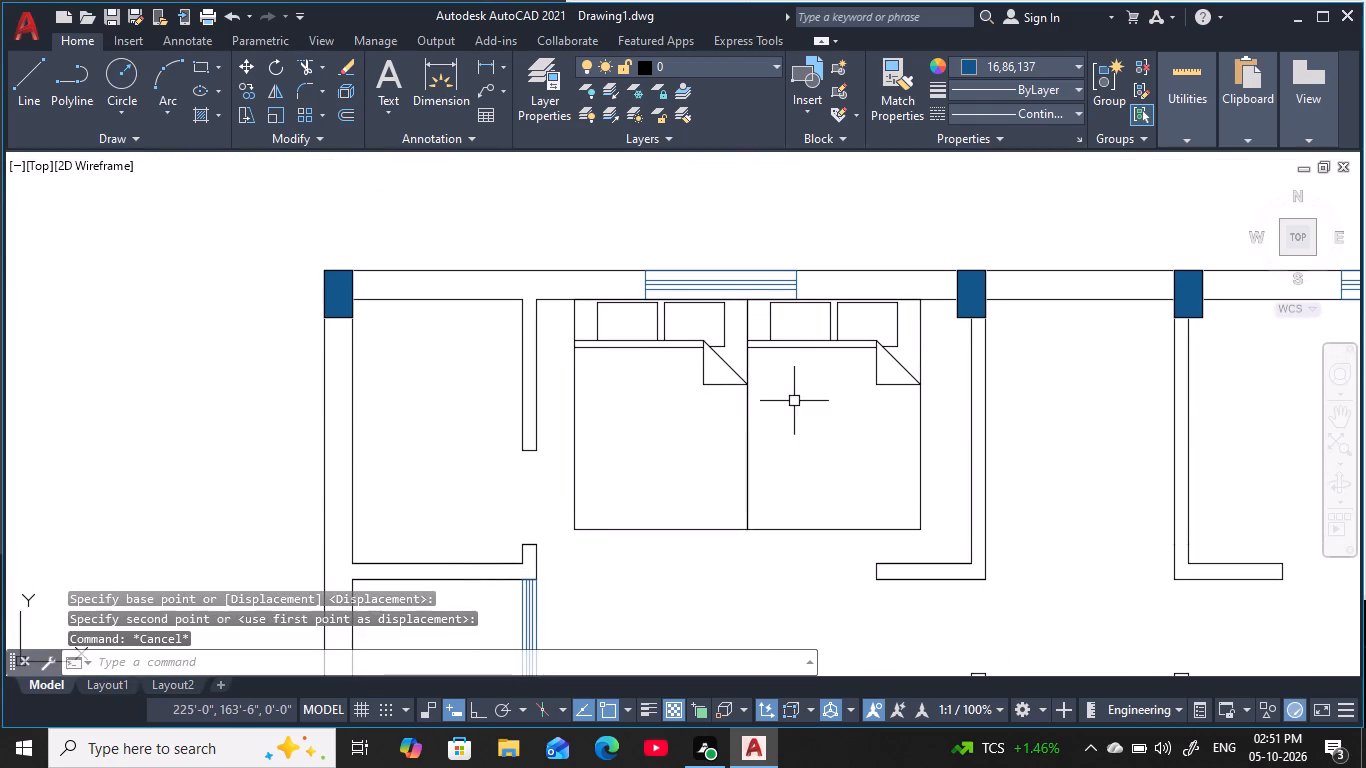
{"action": "key", "text": "Escape"}
Copy both beds by their shared headboard corner 17'-9" east into the northeast bedroom, centred below its north window.
{"action": "middle_click_drag", "start_coordinate": [798, 405], "coordinate": [800, 365]}
{"action": "scroll", "coordinate": [801, 355], "scroll_direction": "down", "scroll_amount": 1}
{"action": "middle_click_drag", "start_coordinate": [801, 355], "coordinate": [826, 348]}
{"action": "key", "text": "Escape"}
{"action": "key", "text": "Escape"}
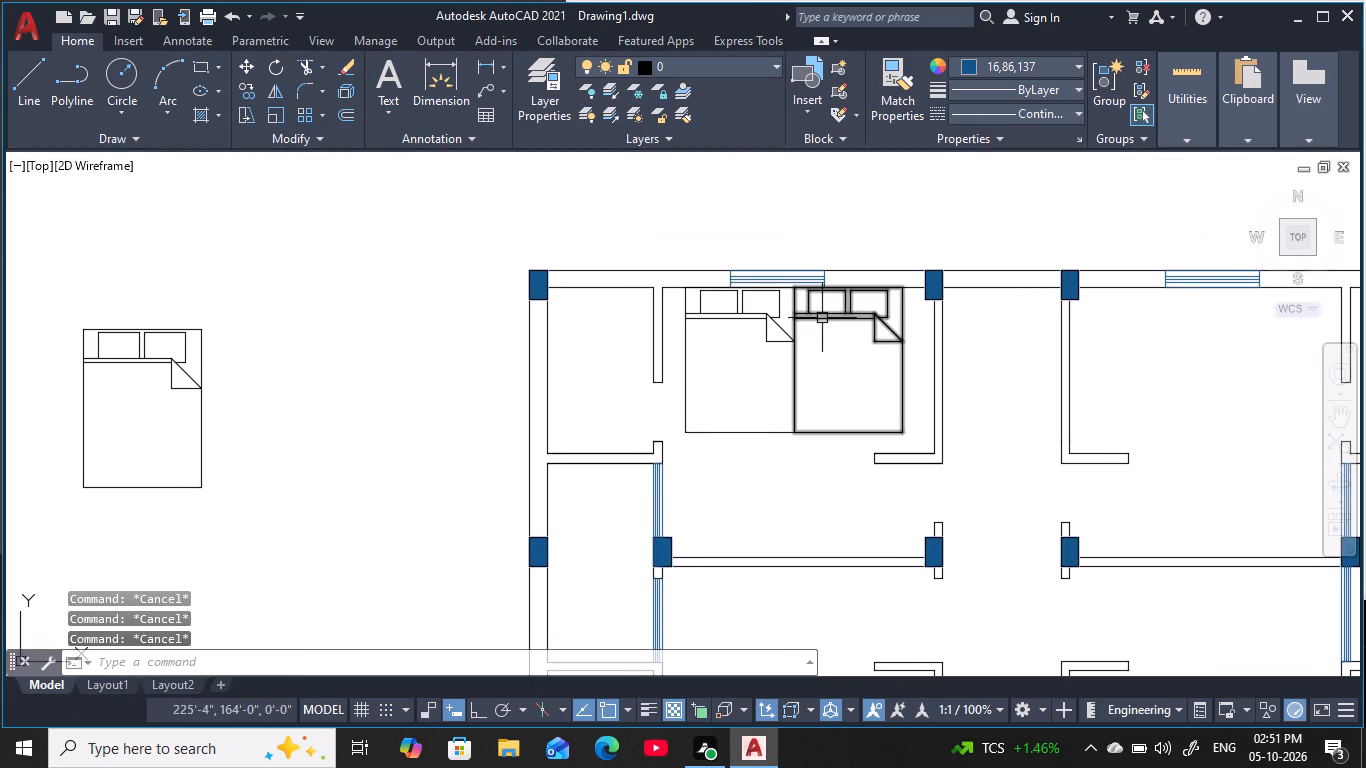
{"action": "left_click", "coordinate": [822, 316]}
{"action": "left_click", "coordinate": [780, 329]}
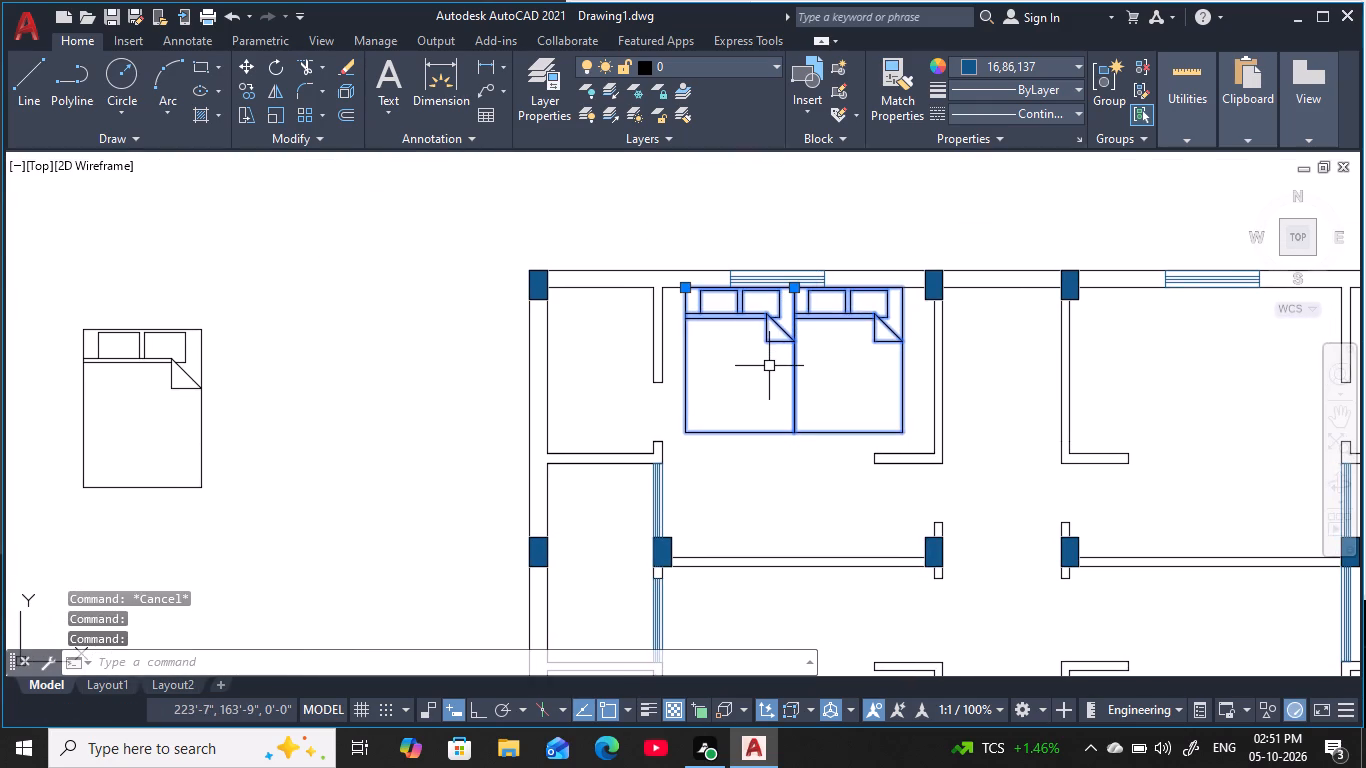
{"action": "type", "text": "co"}
{"action": "key", "text": "space"}
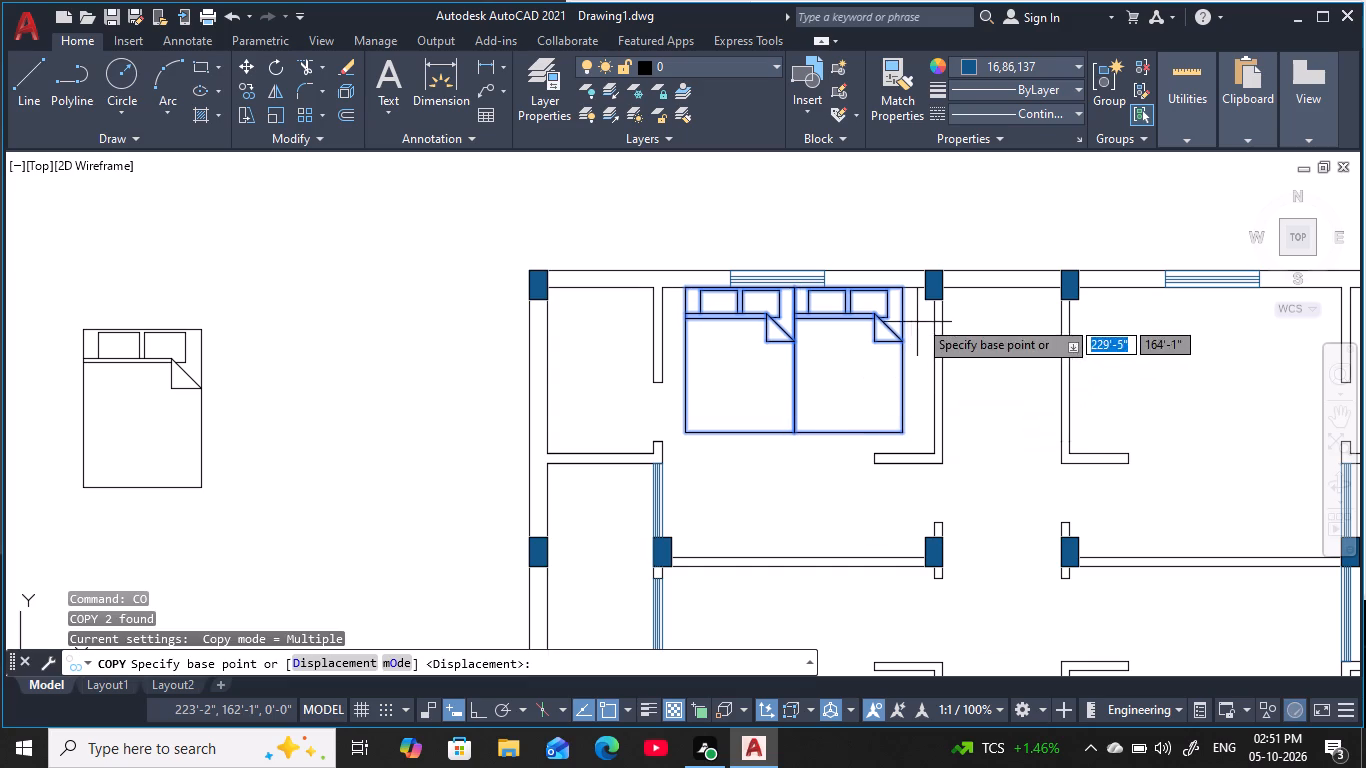
{"action": "left_click", "coordinate": [795, 291]}
{"action": "middle_click_drag", "start_coordinate": [933, 413], "coordinate": [539, 339]}
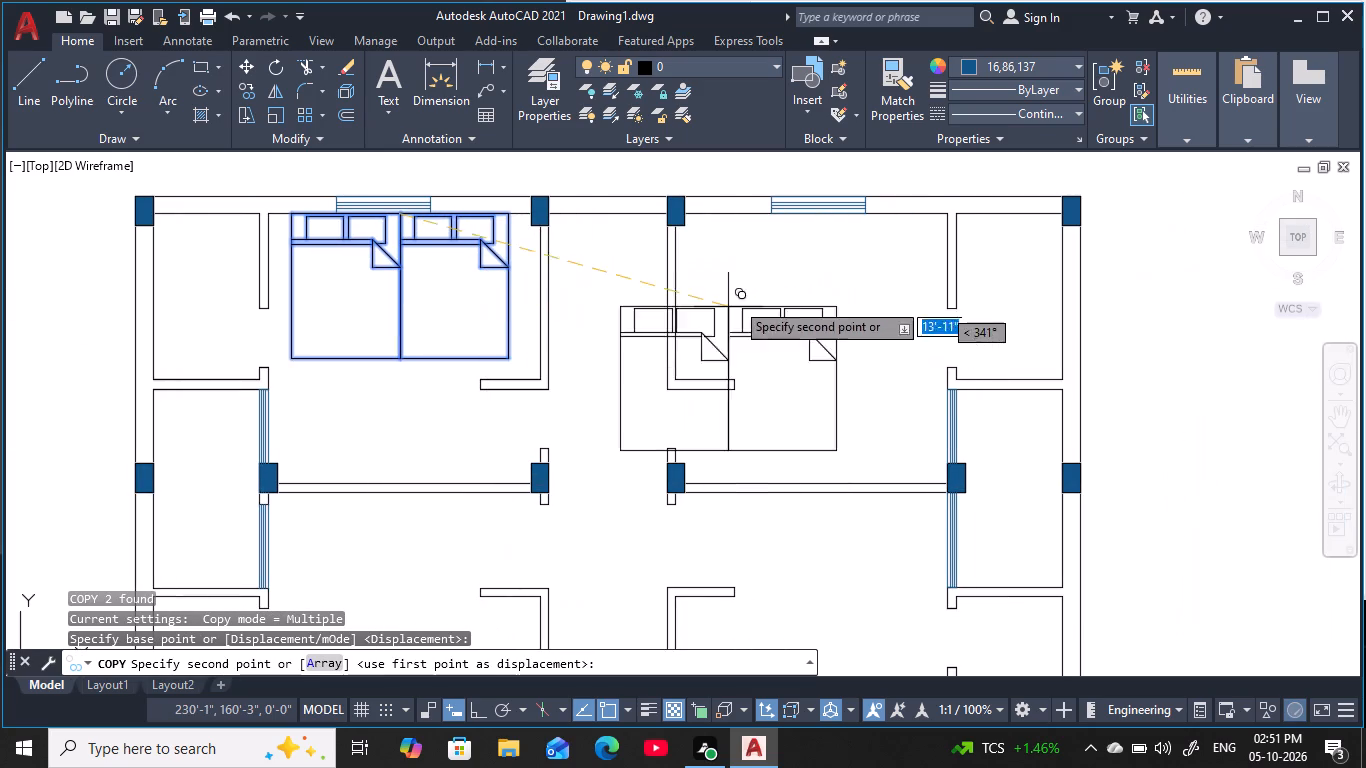
{"action": "scroll", "coordinate": [833, 225], "scroll_direction": "up", "scroll_amount": 1}
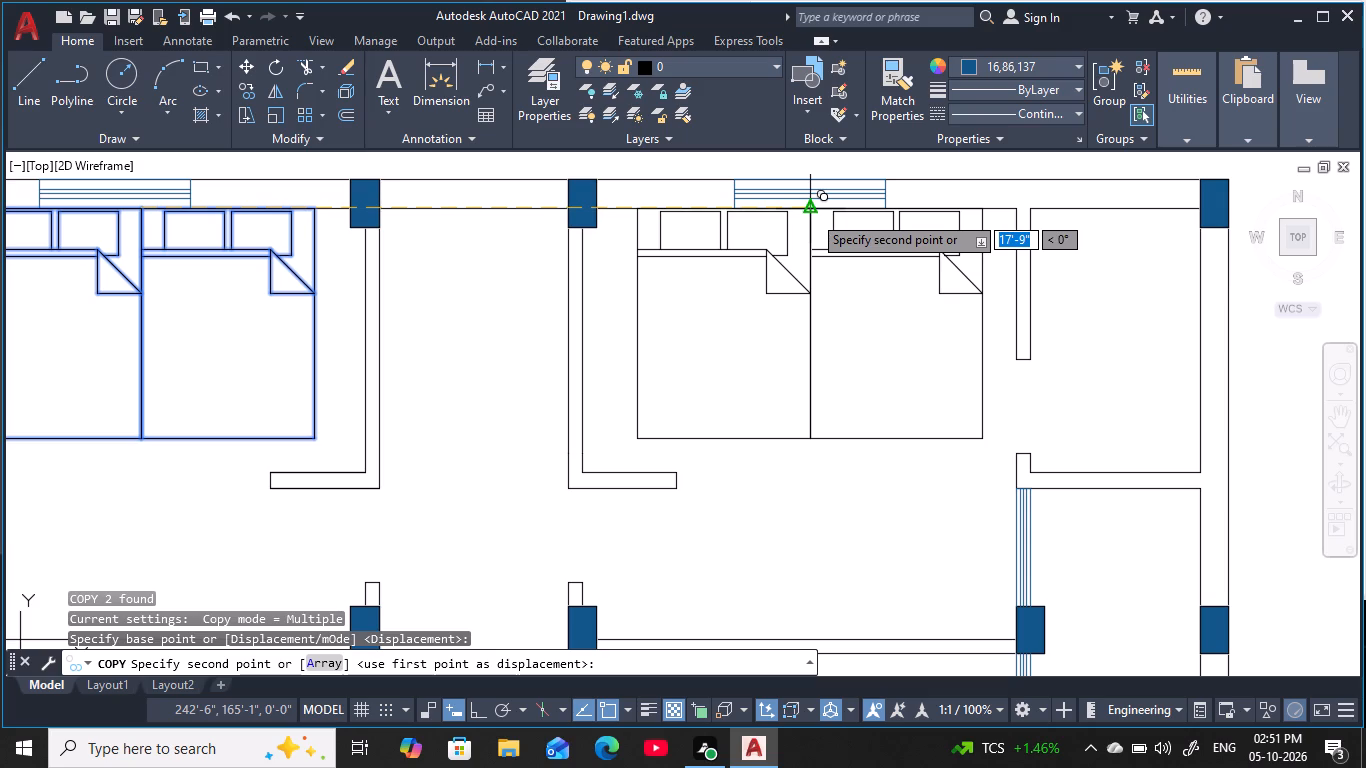
{"action": "left_click", "coordinate": [812, 214]}
Place another copy of the bed pair in the empty space east of the floor plan and end the Copy operation.
{"action": "scroll", "coordinate": [805, 400], "scroll_direction": "down", "scroll_amount": 3}
{"action": "middle_click_drag", "start_coordinate": [805, 400], "coordinate": [818, 349]}
{"action": "middle_click_drag", "start_coordinate": [744, 448], "coordinate": [754, 394]}
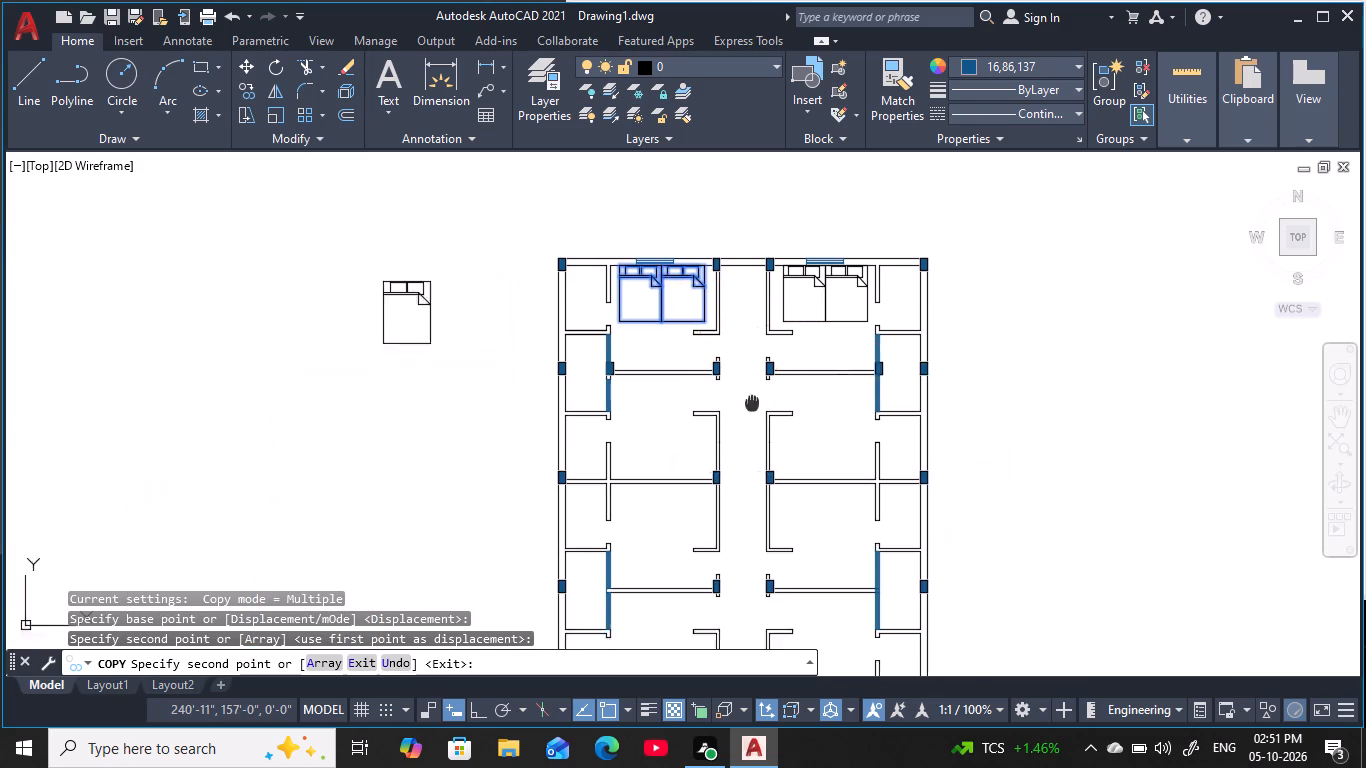
{"action": "middle_click_drag", "start_coordinate": [754, 394], "coordinate": [809, 310]}
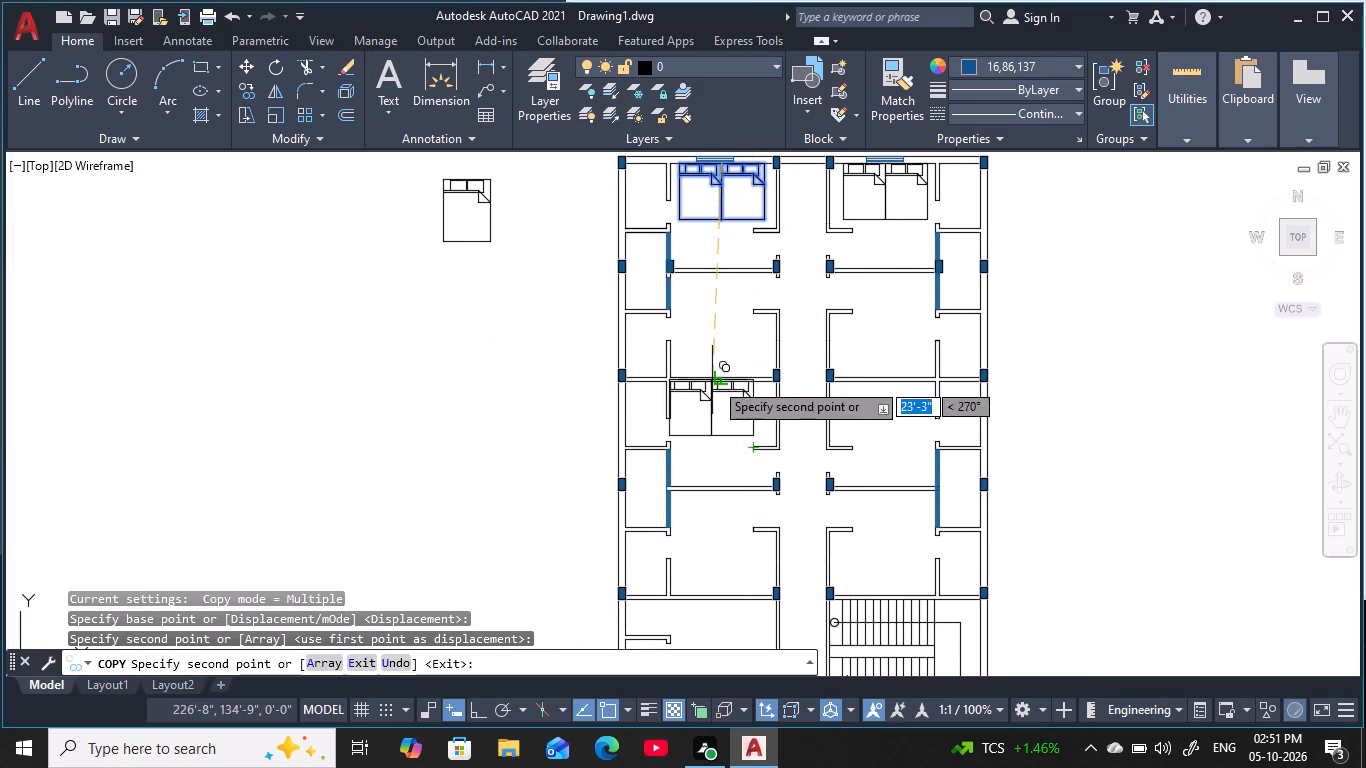
{"action": "middle_click_drag", "start_coordinate": [968, 377], "coordinate": [670, 386]}
{"action": "left_click", "coordinate": [839, 305]}
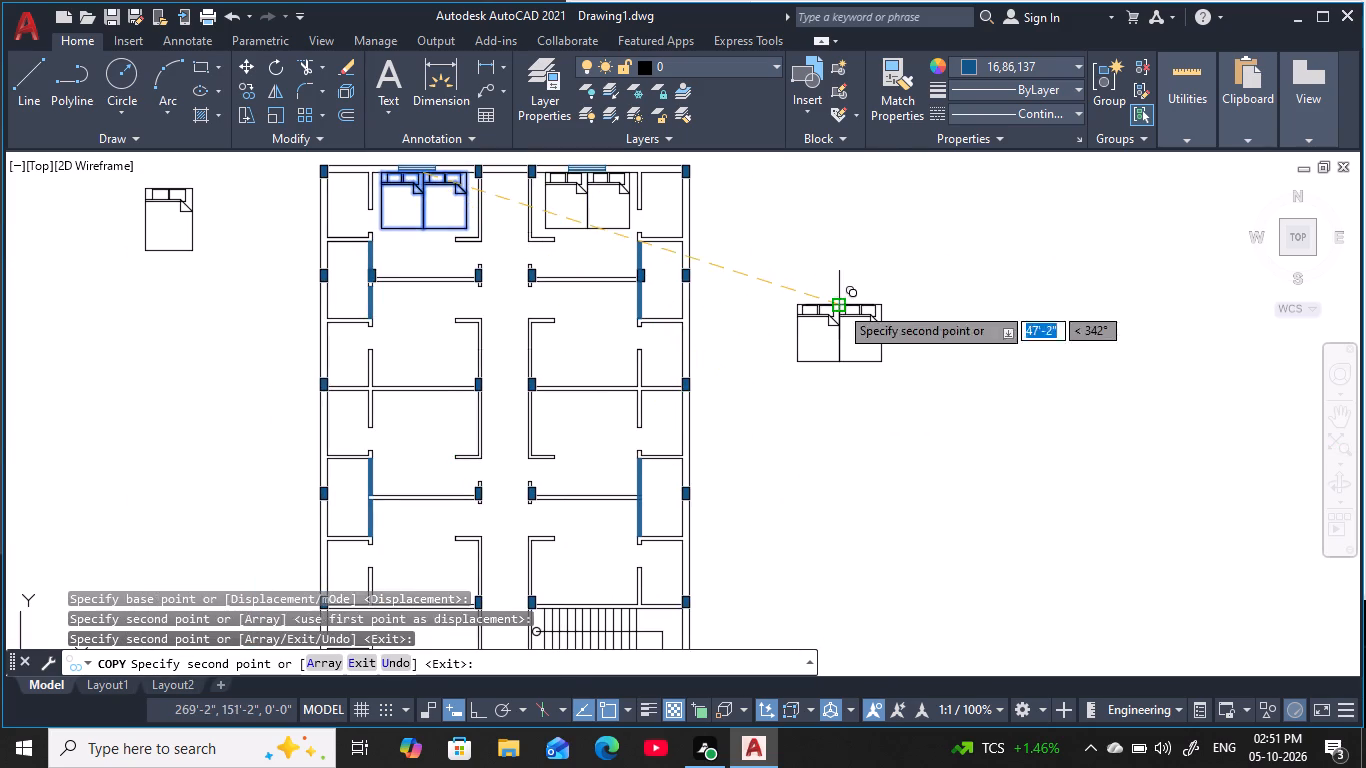
{"action": "key", "text": "Escape"}
{"action": "key", "text": "Escape"}
{"action": "key", "text": "Escape"}
{"action": "key", "text": "Escape"}
{"action": "key", "text": "Escape"}
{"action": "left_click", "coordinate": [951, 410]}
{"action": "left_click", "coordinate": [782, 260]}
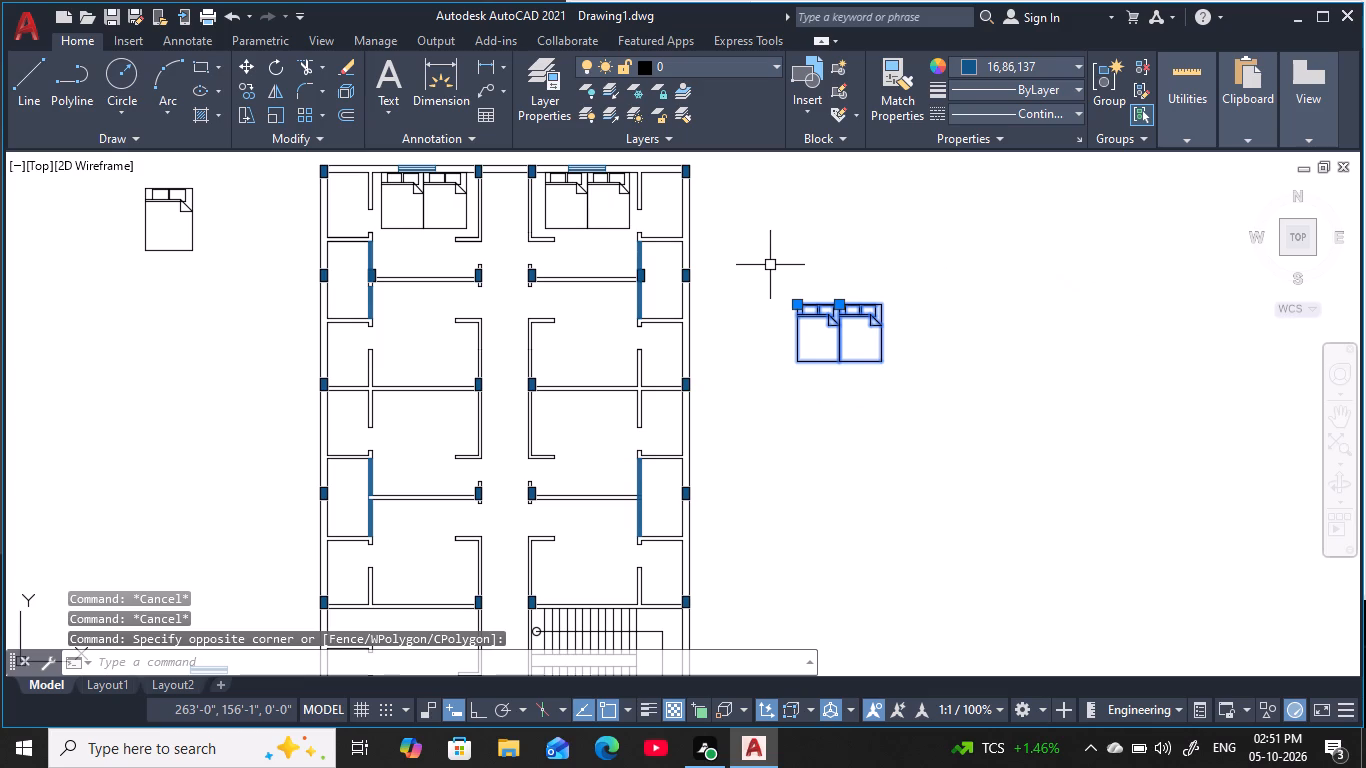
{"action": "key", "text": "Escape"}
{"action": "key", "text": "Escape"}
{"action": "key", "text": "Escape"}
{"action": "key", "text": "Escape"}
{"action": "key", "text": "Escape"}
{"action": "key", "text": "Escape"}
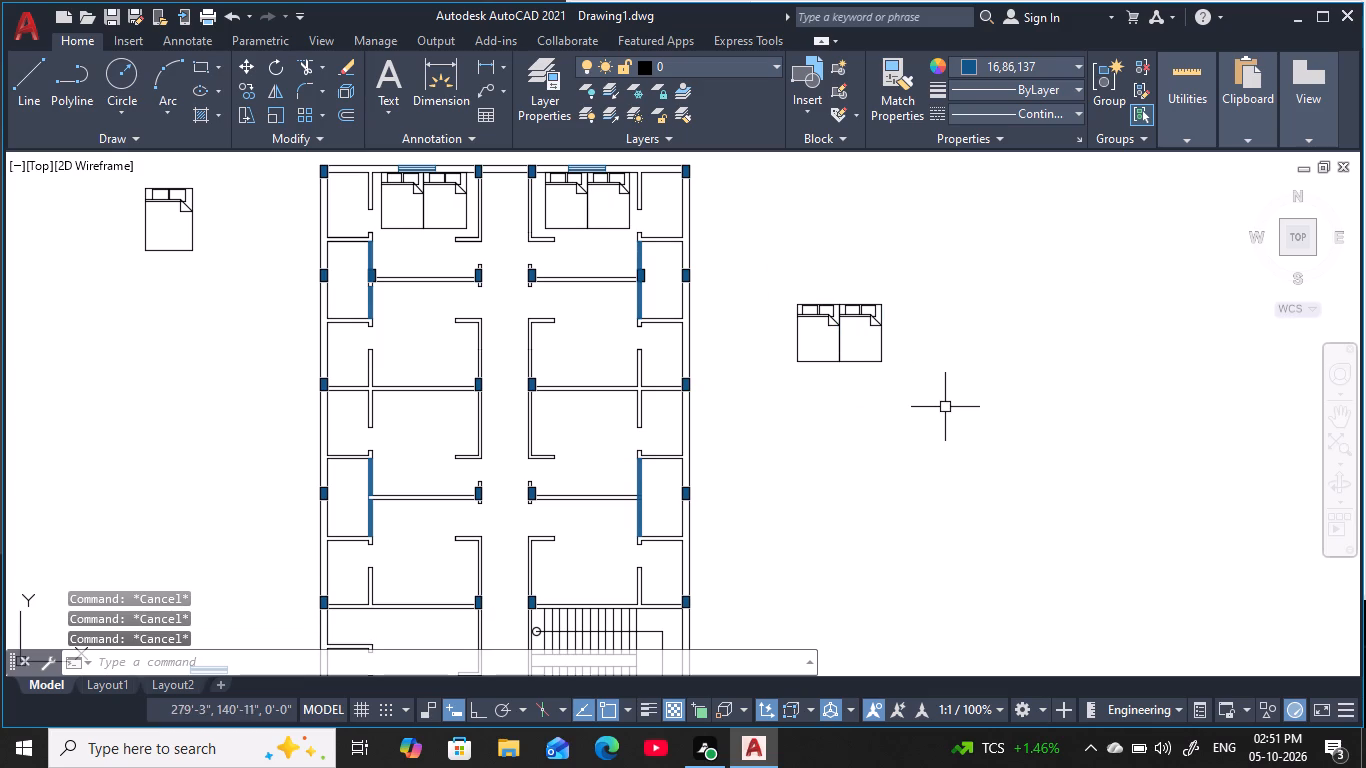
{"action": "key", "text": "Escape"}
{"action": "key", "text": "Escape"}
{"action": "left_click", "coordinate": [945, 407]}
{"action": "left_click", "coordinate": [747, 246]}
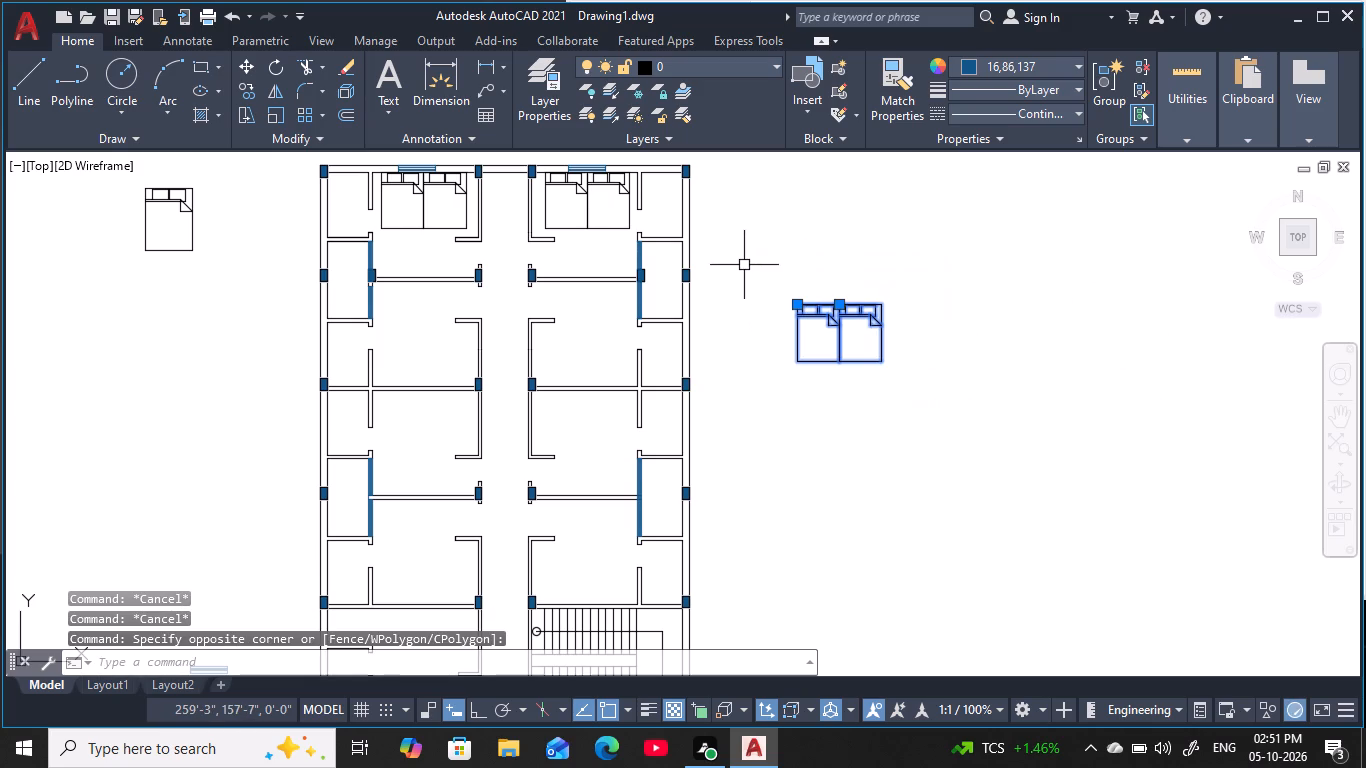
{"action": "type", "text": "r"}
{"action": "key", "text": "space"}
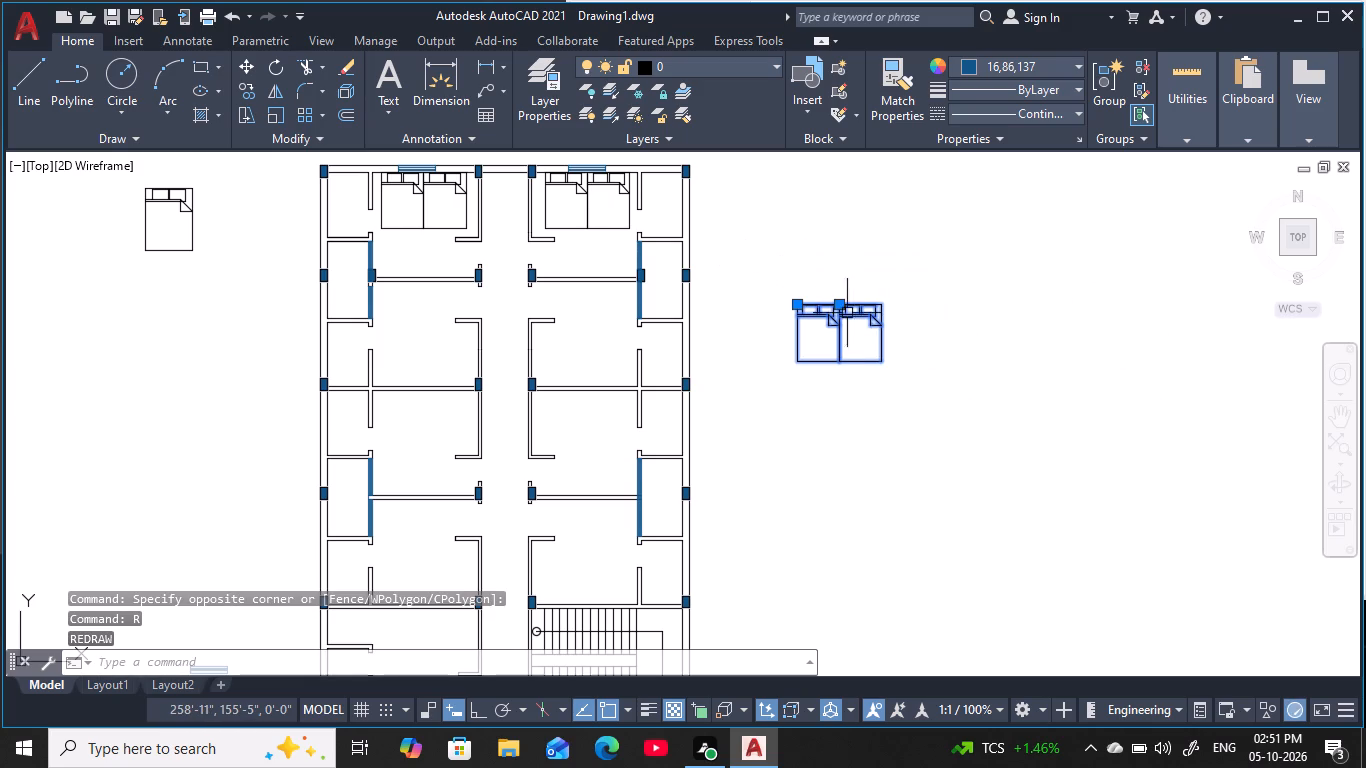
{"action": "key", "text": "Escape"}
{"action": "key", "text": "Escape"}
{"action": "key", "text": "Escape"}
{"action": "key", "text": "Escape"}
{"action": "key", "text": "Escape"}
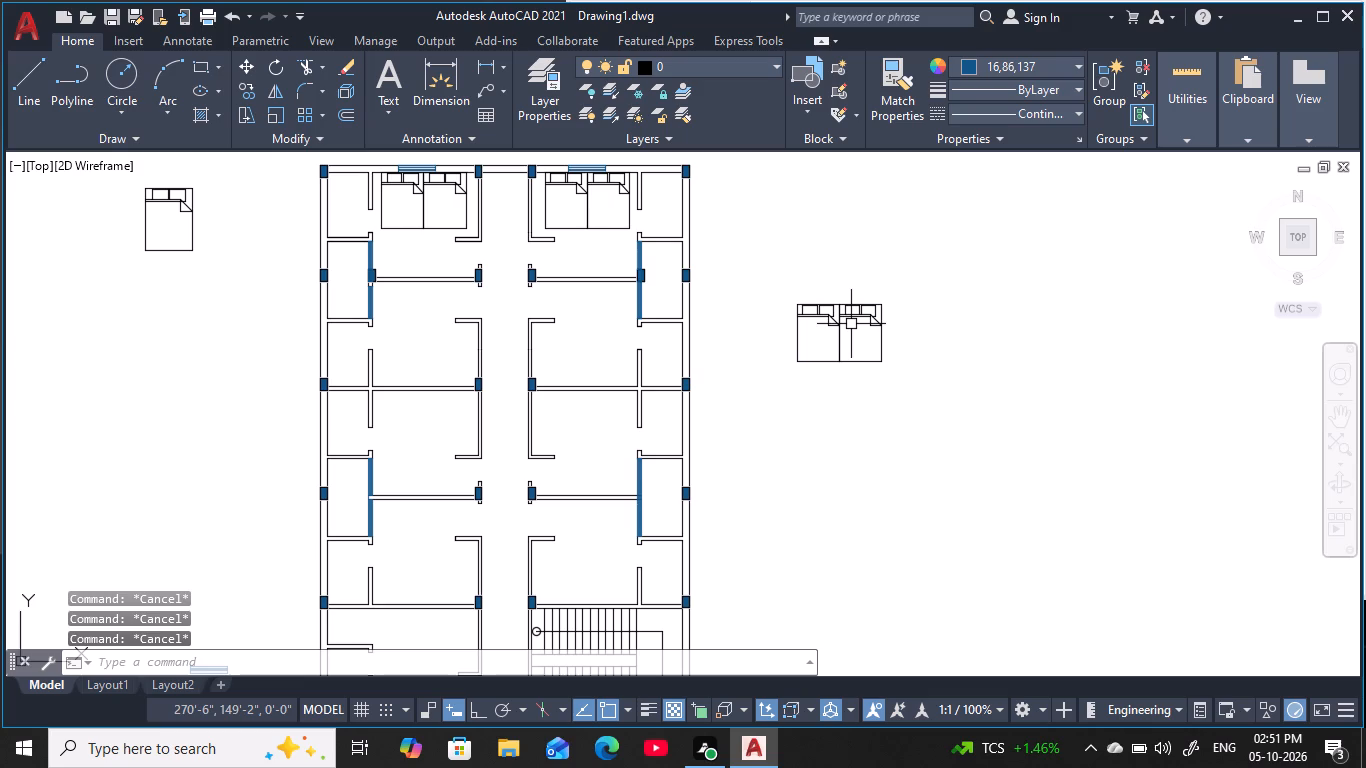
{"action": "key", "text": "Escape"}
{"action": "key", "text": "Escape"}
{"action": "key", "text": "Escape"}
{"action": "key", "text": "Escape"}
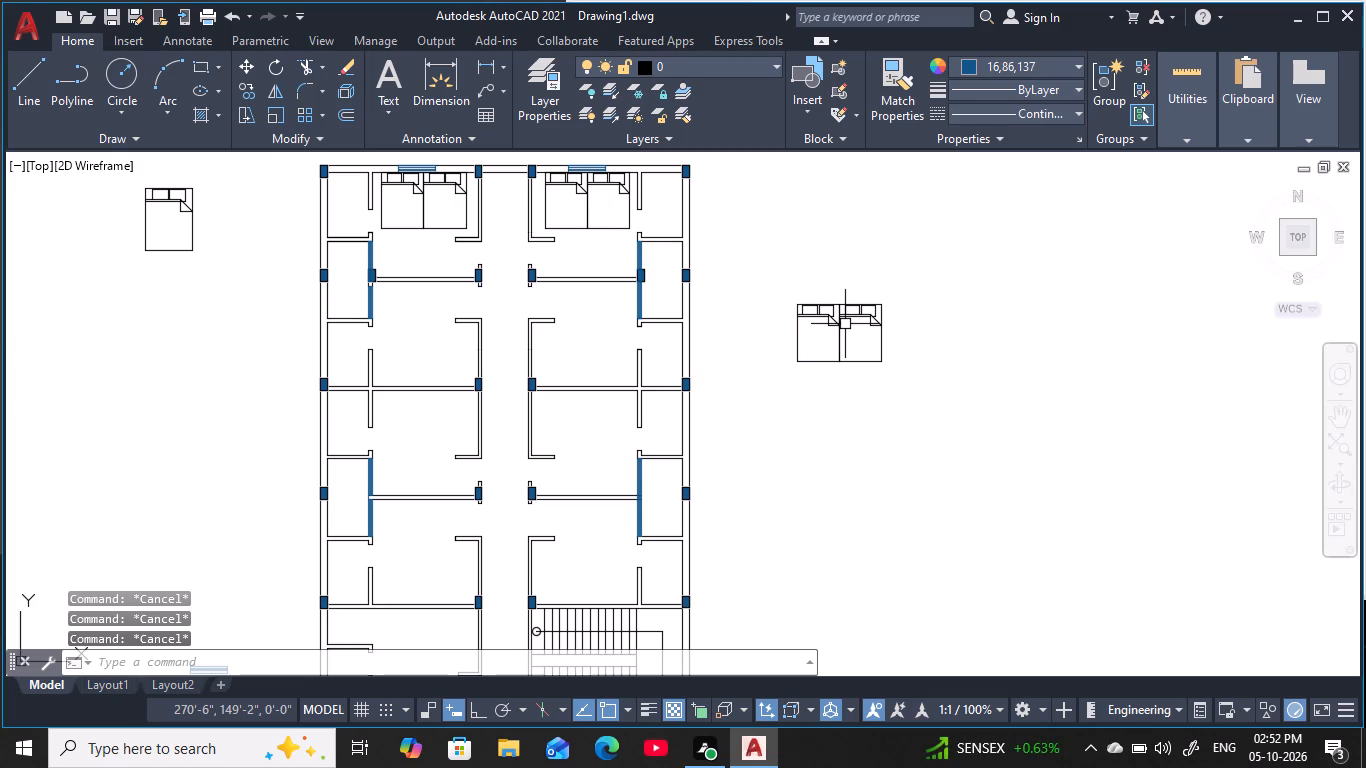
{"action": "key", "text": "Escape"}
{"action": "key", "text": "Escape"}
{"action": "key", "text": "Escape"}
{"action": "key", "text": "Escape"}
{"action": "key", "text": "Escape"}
Rotate the spare bed pair east of the plan 180° about its shared headboard corner.
{"action": "left_click", "coordinate": [939, 431]}
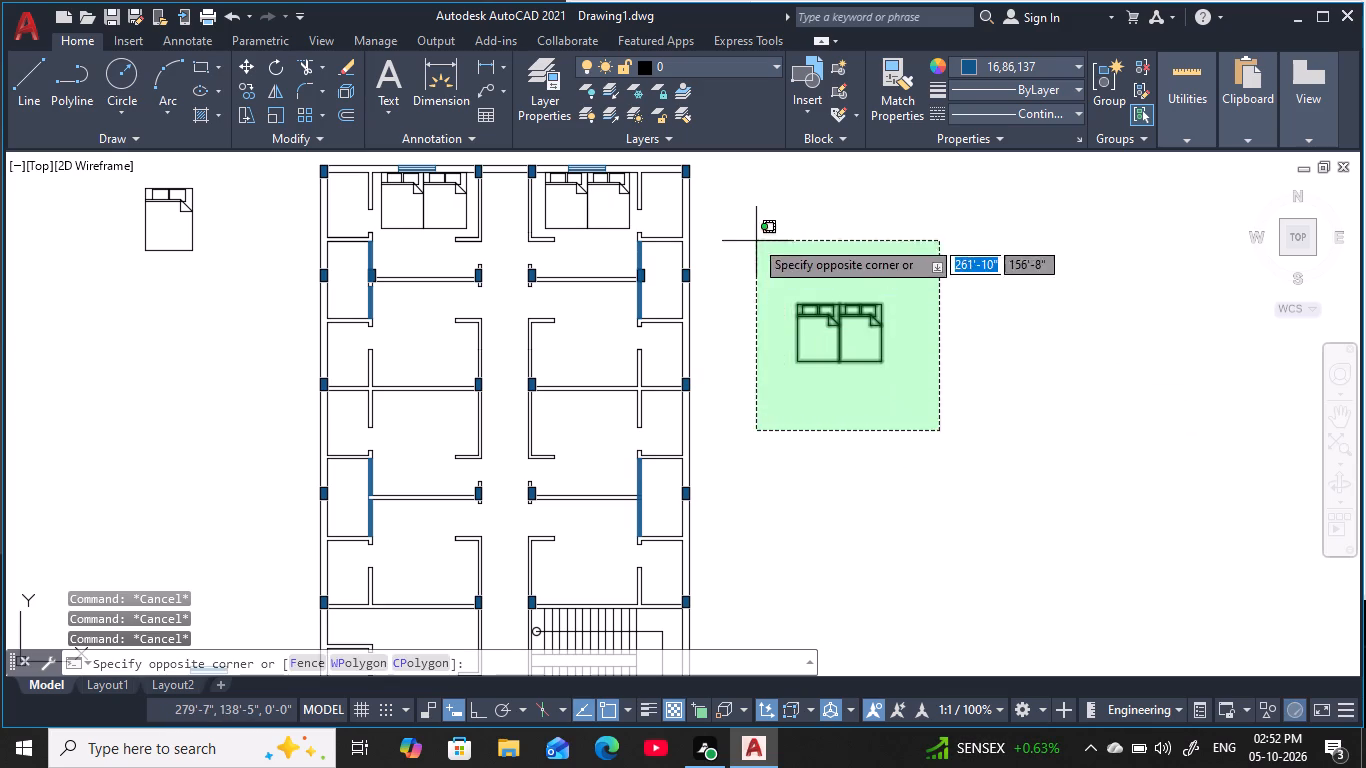
{"action": "left_click", "coordinate": [749, 235]}
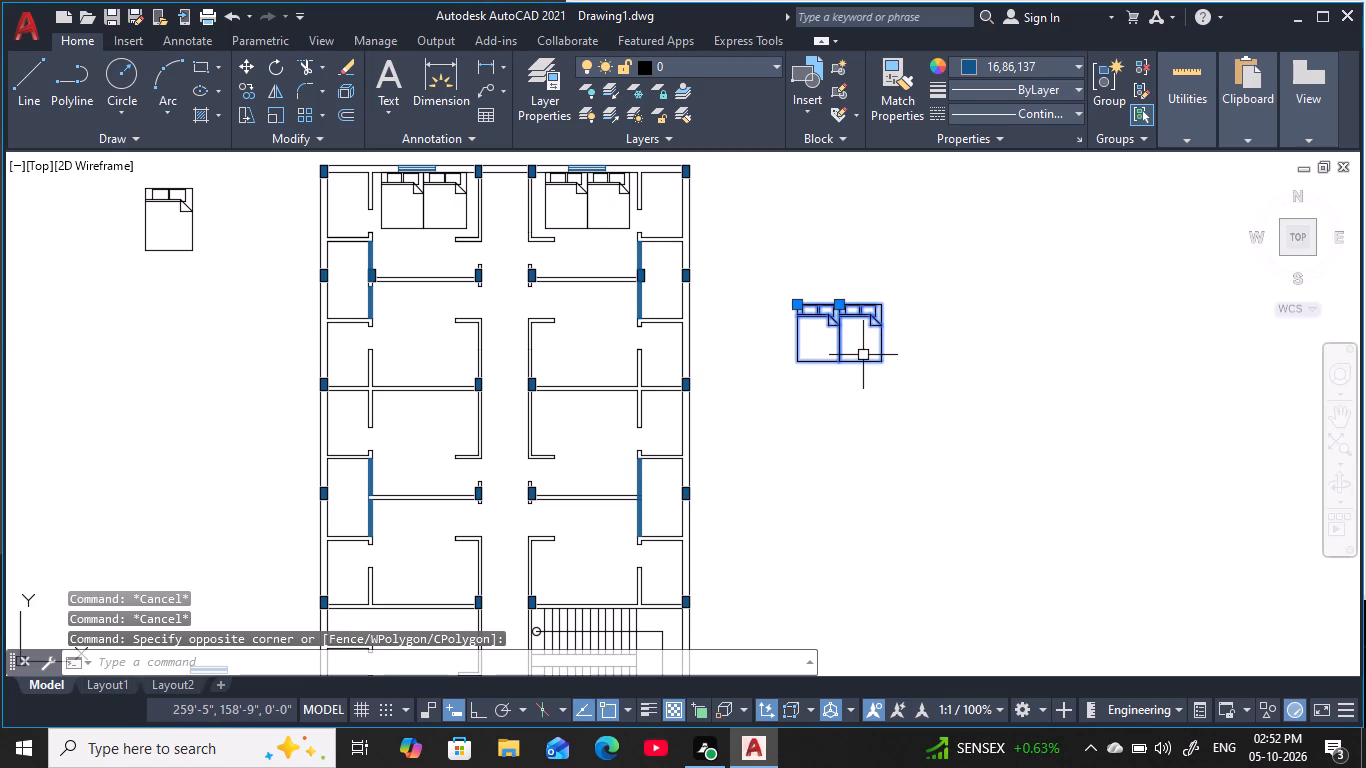
{"action": "key", "text": "r"}
{"action": "type", "text": "o"}
{"action": "key", "text": "space"}
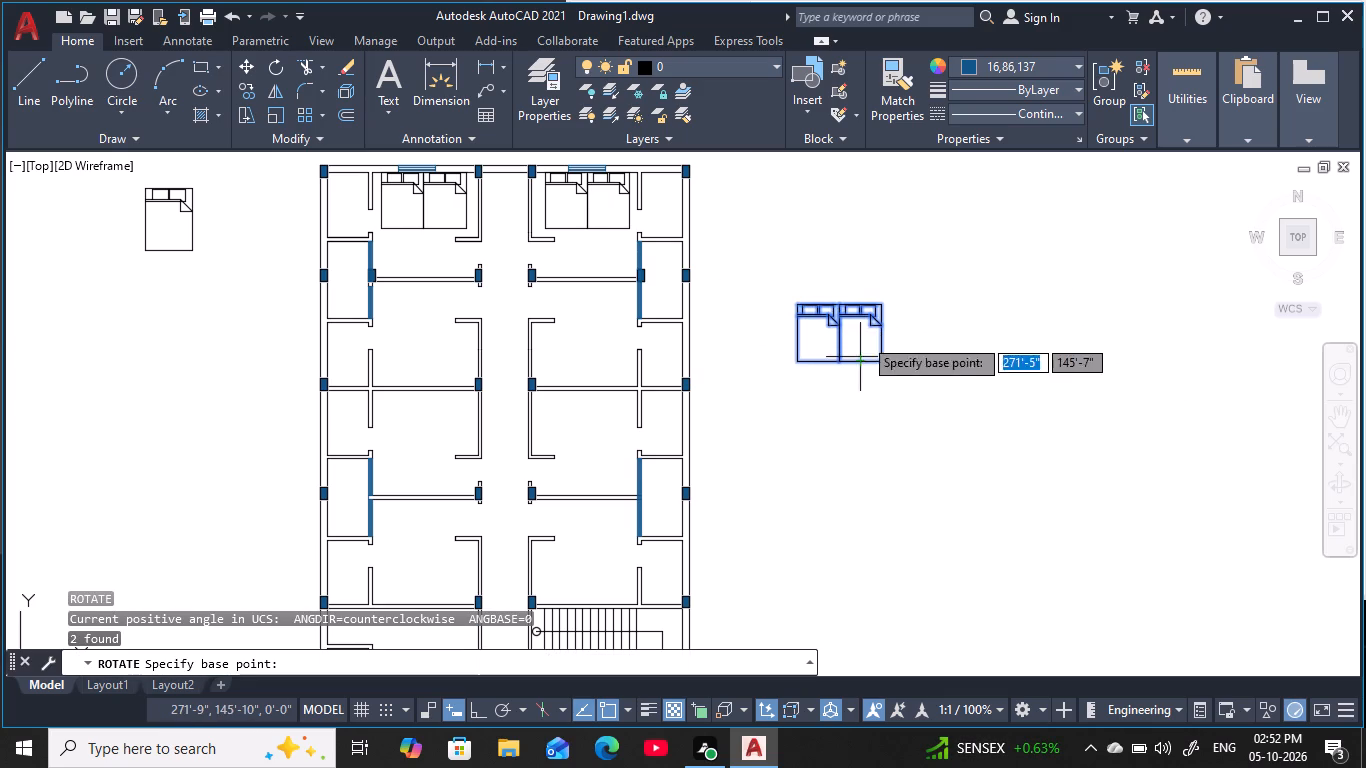
{"action": "left_click", "coordinate": [838, 304]}
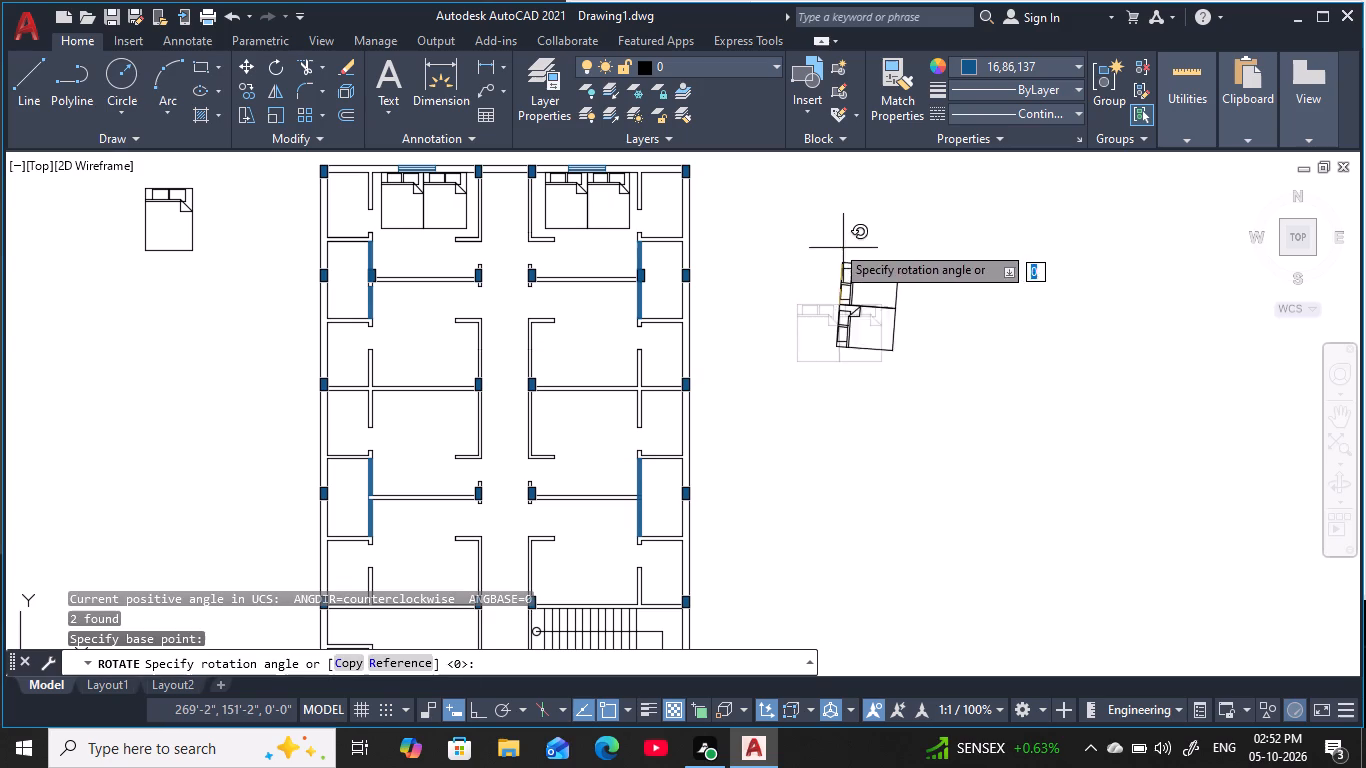
{"action": "key", "text": "F8"}
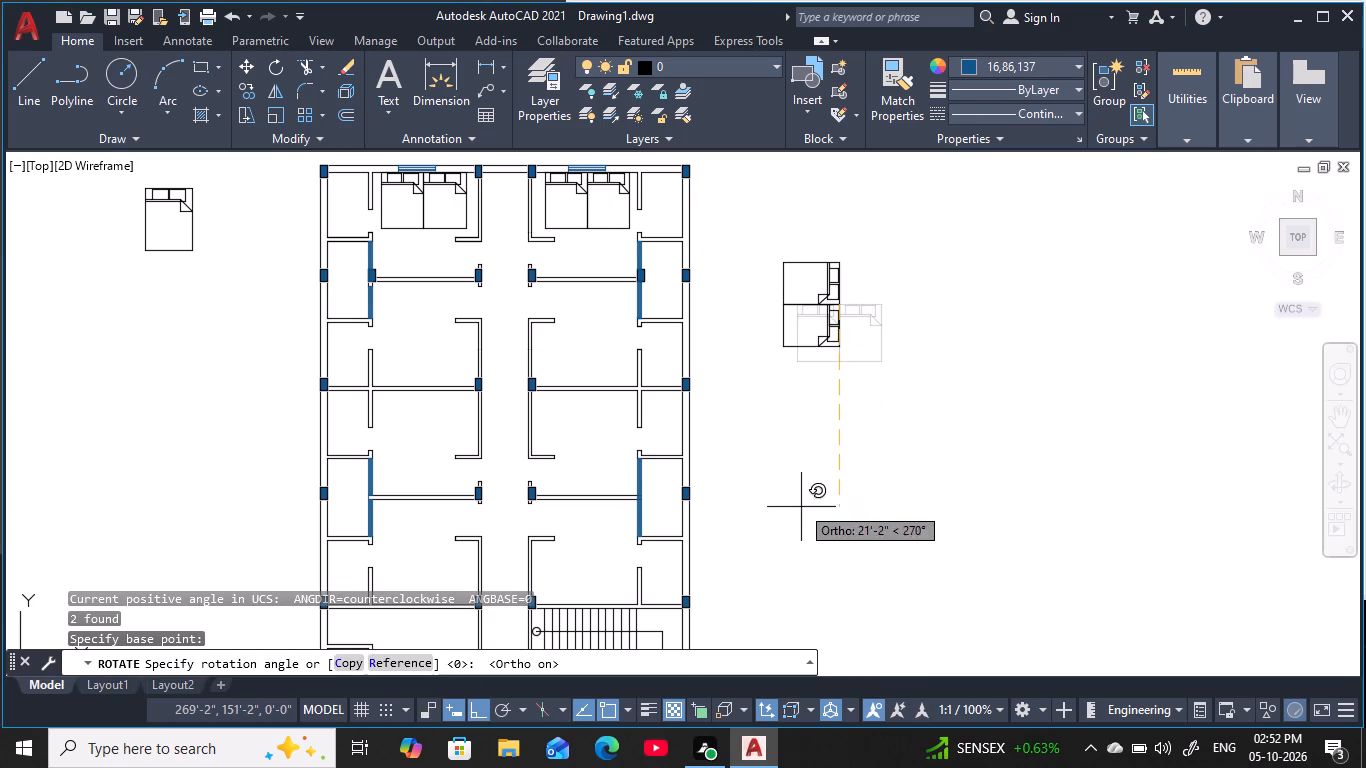
{"action": "left_click", "coordinate": [702, 316]}
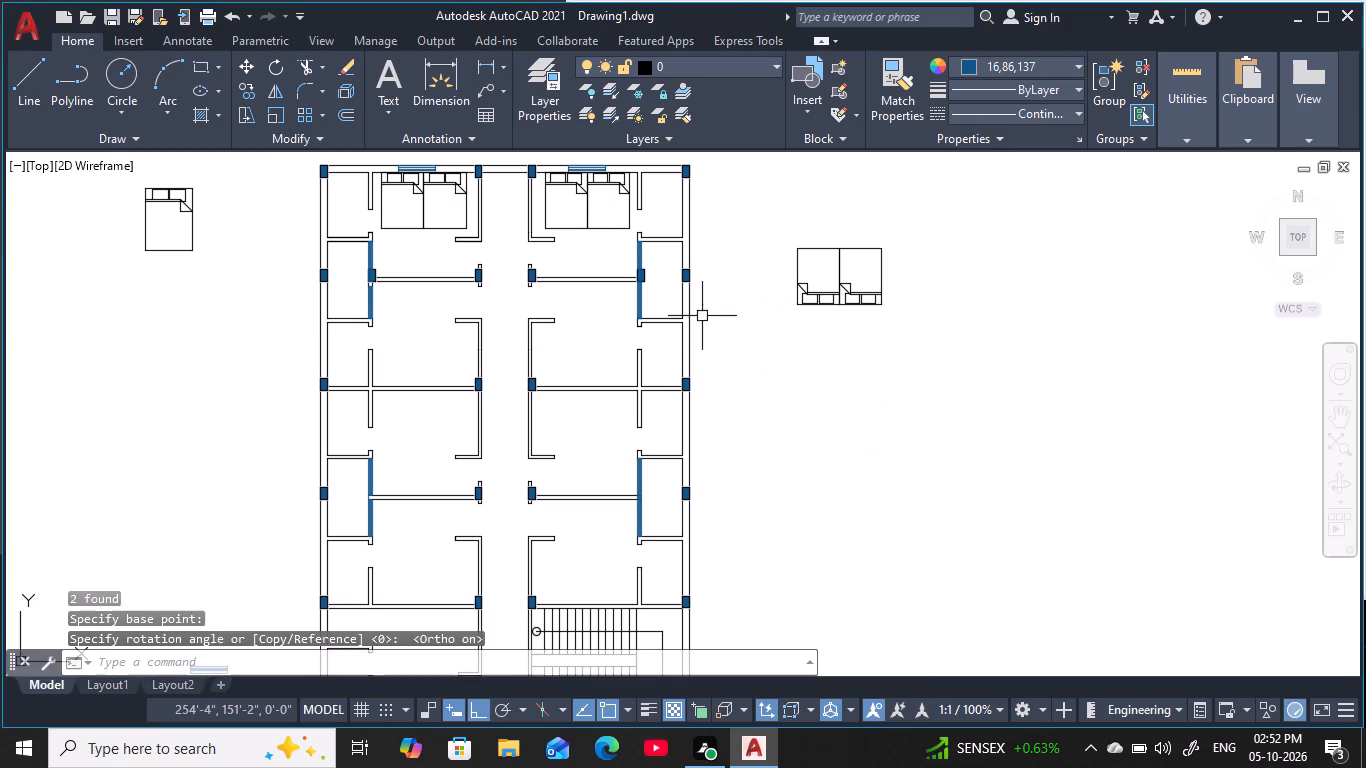
{"action": "key", "text": "Escape"}
{"action": "key", "text": "Escape"}
{"action": "key", "text": "Escape"}
{"action": "key", "text": "Escape"}
{"action": "key", "text": "Escape"}
{"action": "key", "text": "Escape"}
Copy the rotated bed pair by its shared headboard corner into the second east bedroom, headboards centred against its south wall.
{"action": "left_click", "coordinate": [923, 343]}
{"action": "left_click", "coordinate": [747, 202]}
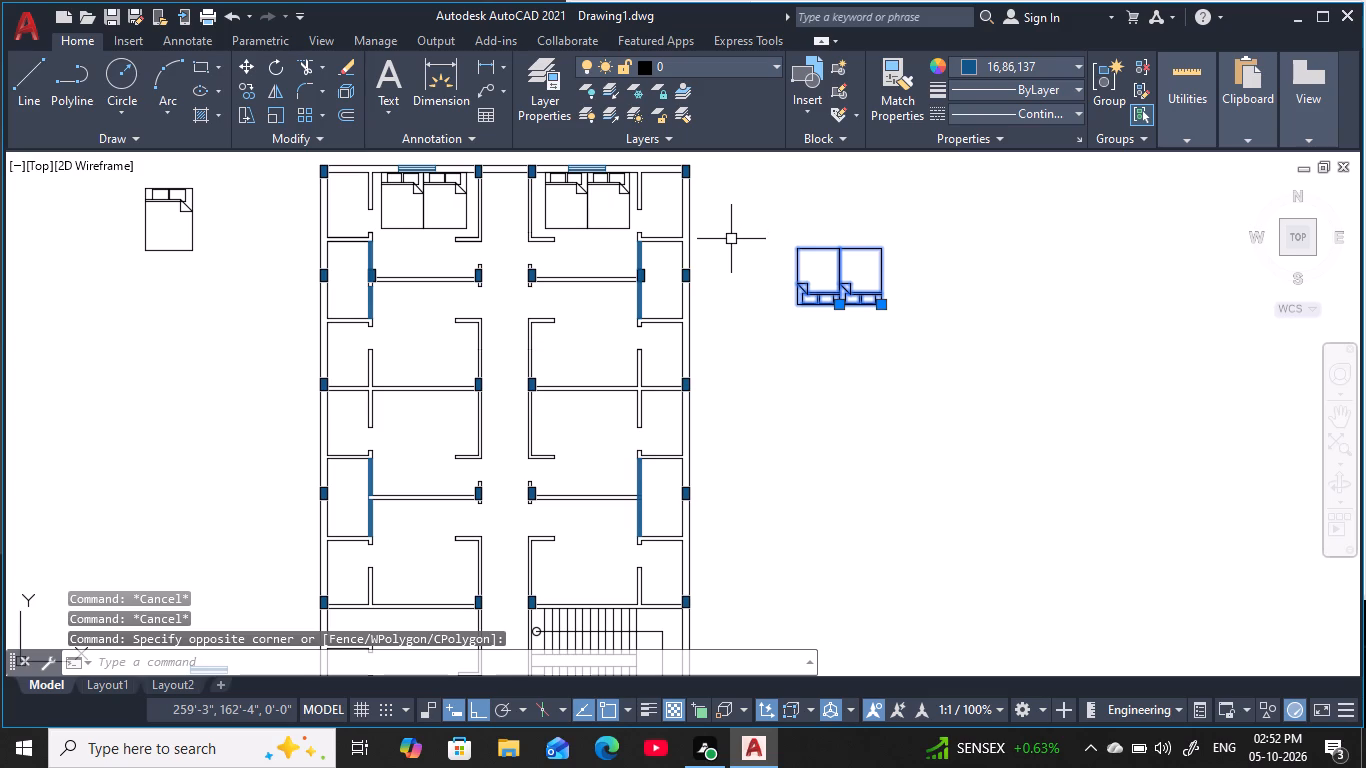
{"action": "type", "text": "co"}
{"action": "key", "text": "space"}
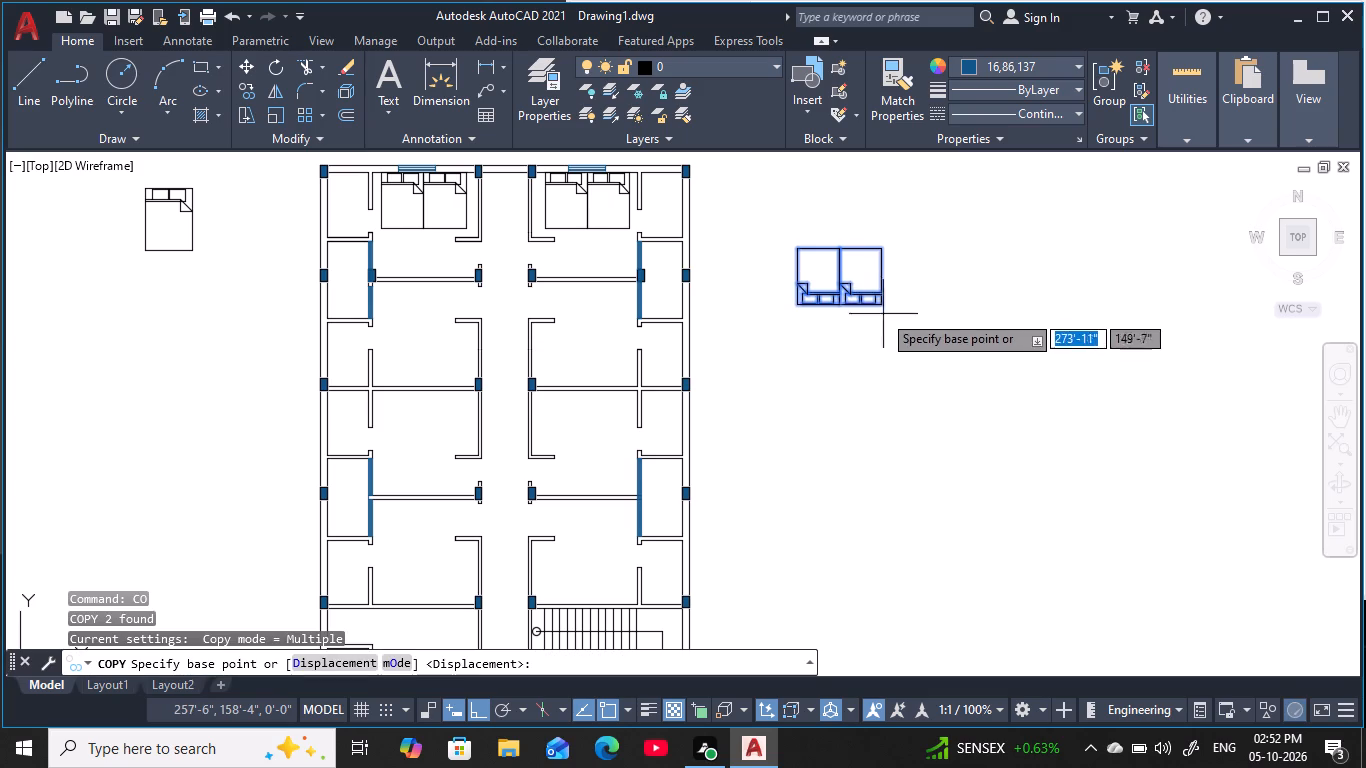
{"action": "left_click", "coordinate": [839, 308]}
{"action": "middle_click_drag", "start_coordinate": [839, 308], "coordinate": [760, 398]}
{"action": "middle_click_drag", "start_coordinate": [761, 389], "coordinate": [761, 388]}
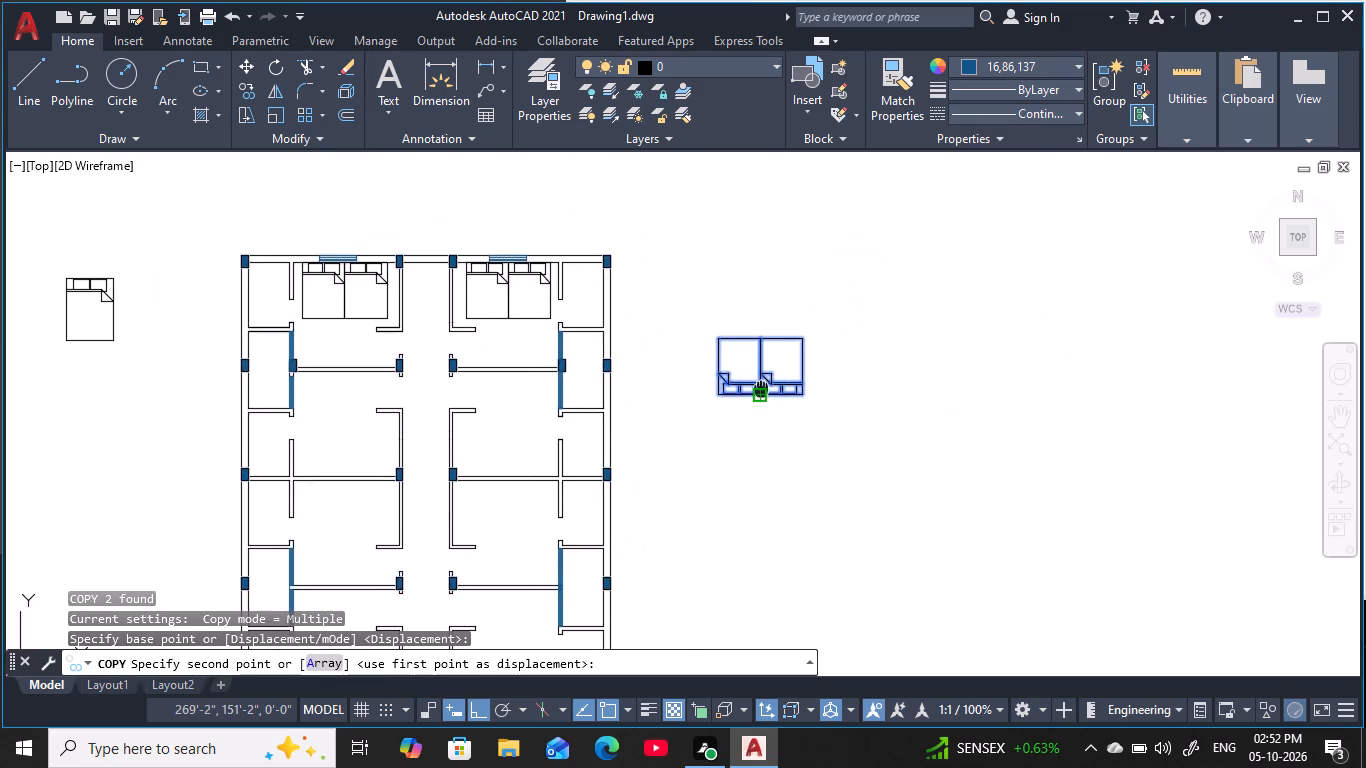
{"action": "middle_click_drag", "start_coordinate": [761, 388], "coordinate": [1003, 211]}
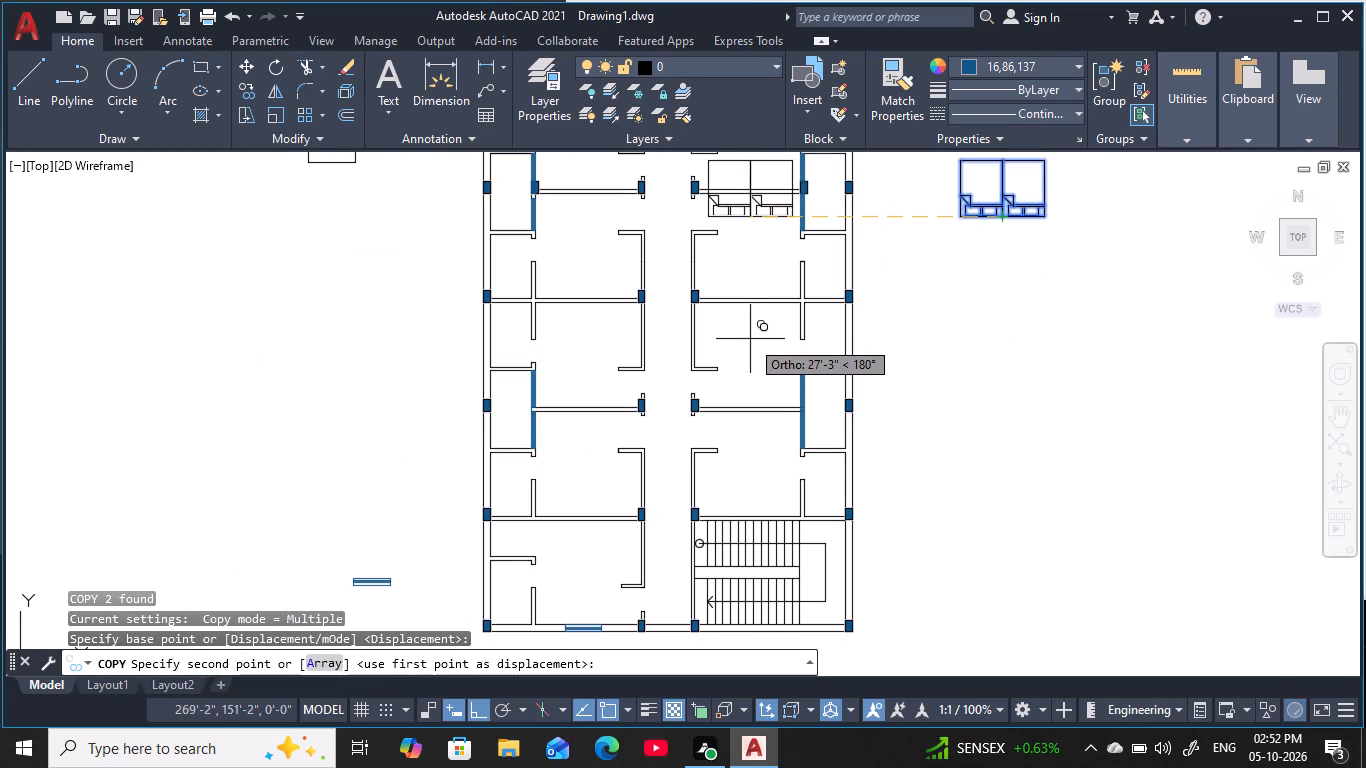
{"action": "key", "text": "F8"}
{"action": "middle_click_drag", "start_coordinate": [720, 291], "coordinate": [728, 334]}
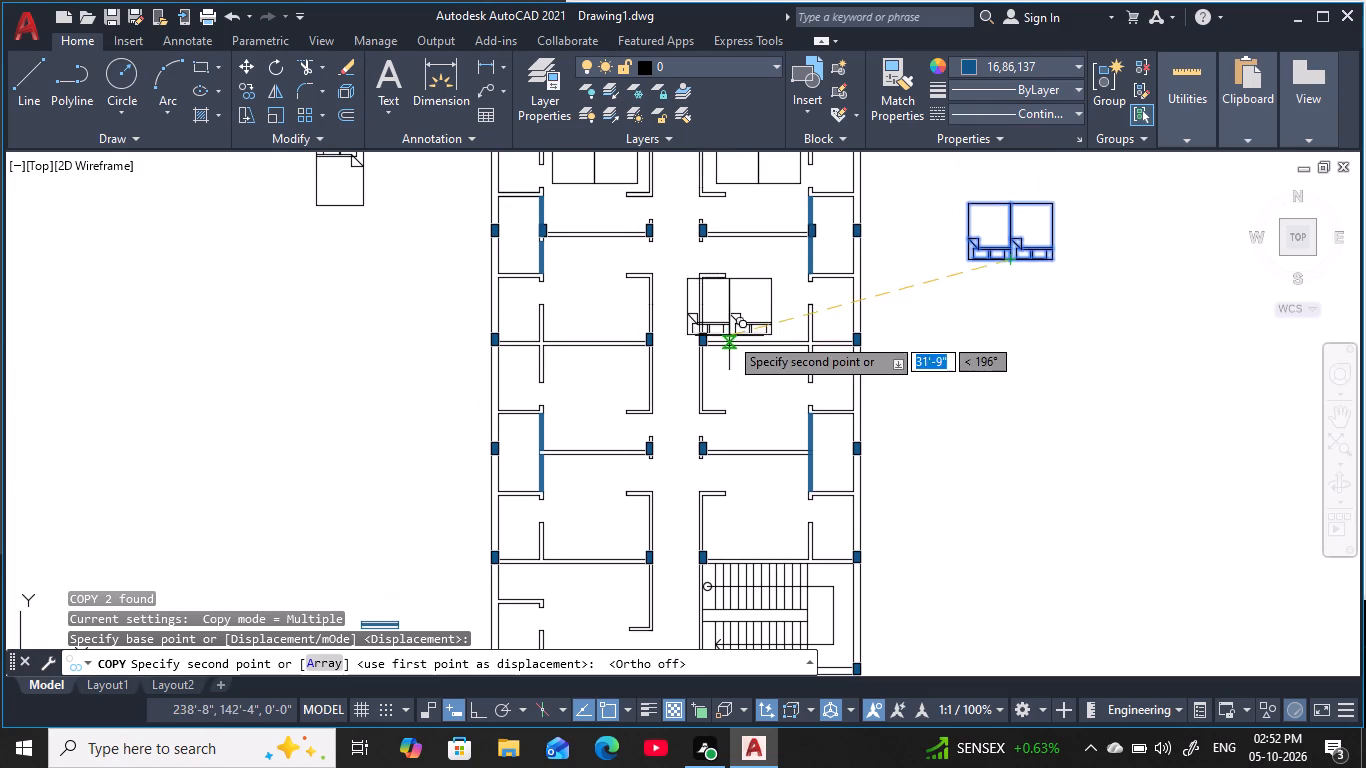
{"action": "scroll", "coordinate": [761, 310], "scroll_direction": "up", "scroll_amount": 2}
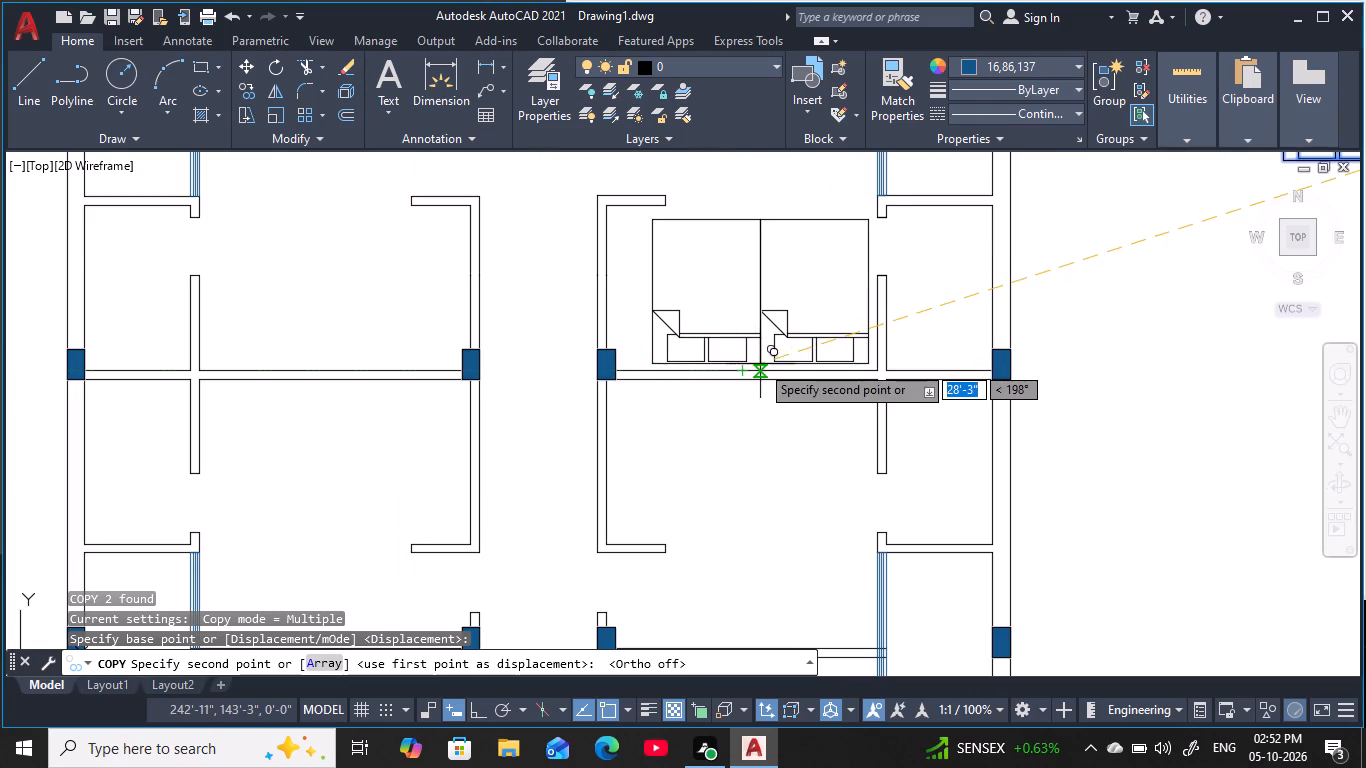
{"action": "left_click", "coordinate": [746, 364]}
Place another copy of the bed pair in the second west bedroom, headboards centred against its south wall.
{"action": "middle_click_drag", "start_coordinate": [699, 332], "coordinate": [954, 344]}
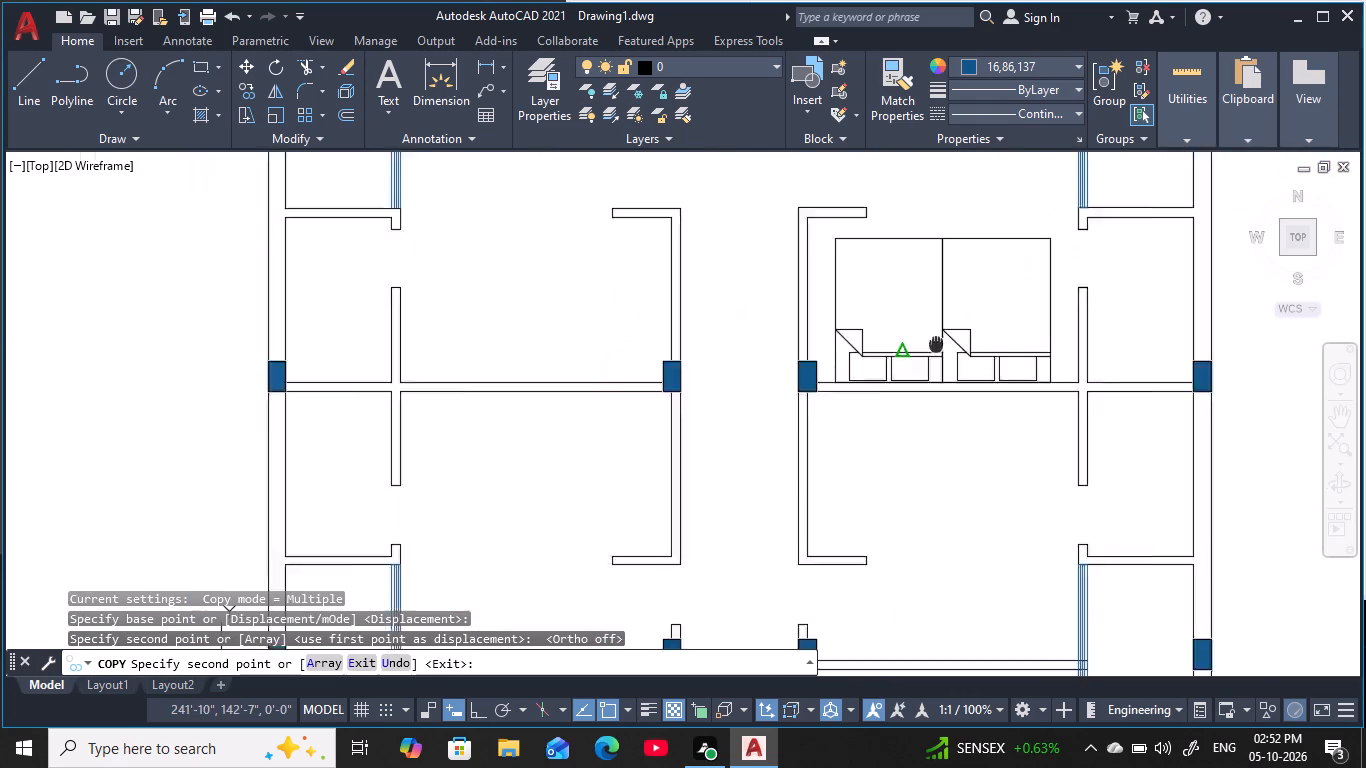
{"action": "middle_click_drag", "start_coordinate": [954, 344], "coordinate": [1085, 346]}
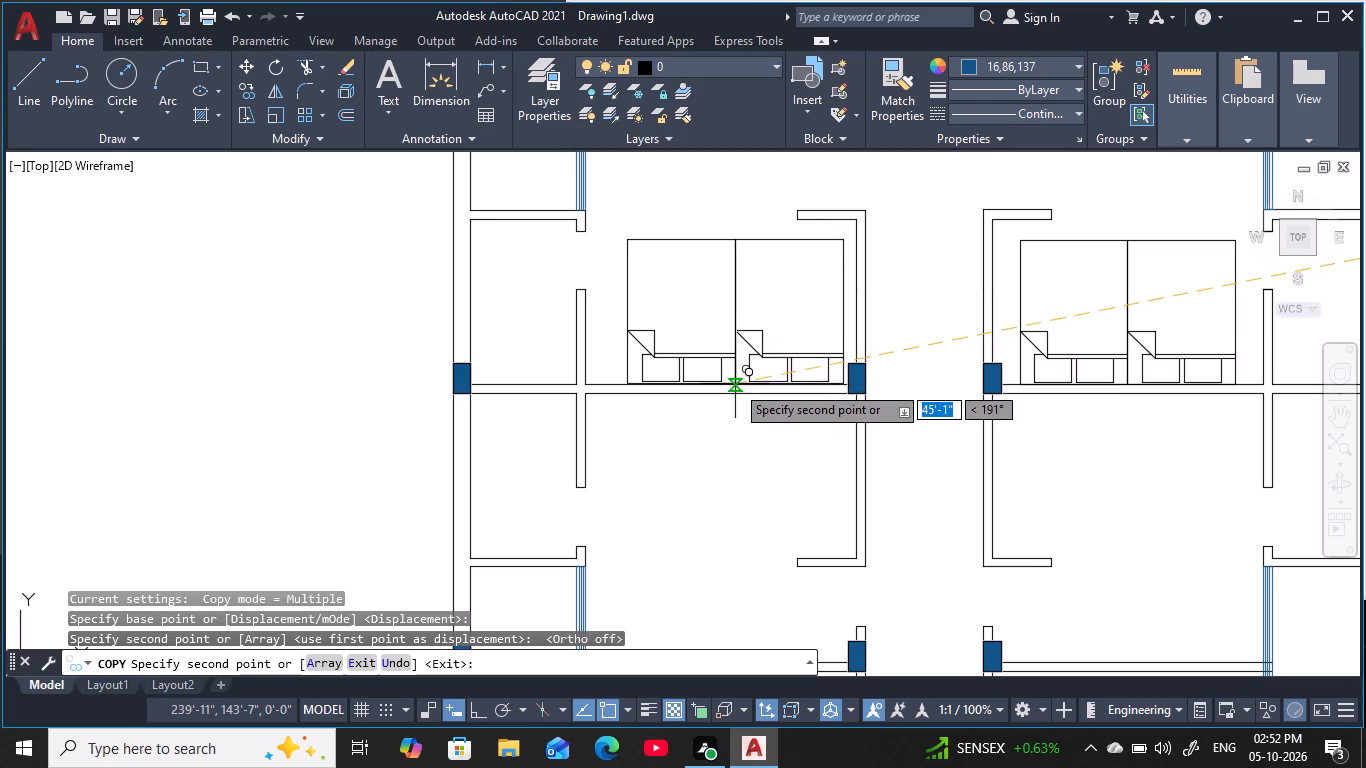
{"action": "left_click", "coordinate": [726, 388]}
Place another copy of the bed pair in the empty space west of the plan and end the Copy operation.
{"action": "scroll", "coordinate": [749, 411], "scroll_direction": "down", "scroll_amount": 3}
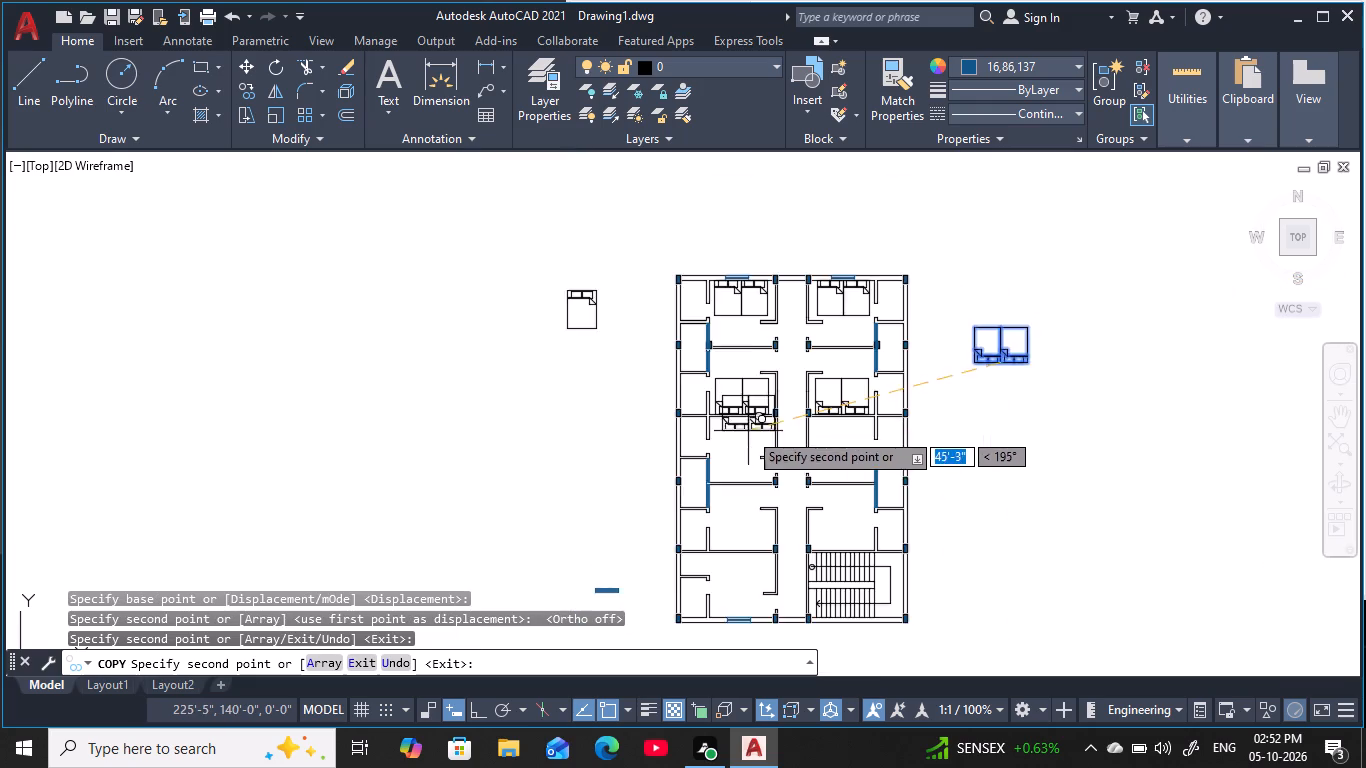
{"action": "middle_click_drag", "start_coordinate": [748, 431], "coordinate": [733, 319]}
{"action": "scroll", "coordinate": [733, 317], "scroll_direction": "up", "scroll_amount": 1}
{"action": "scroll", "coordinate": [542, 378], "scroll_direction": "up", "scroll_amount": 1}
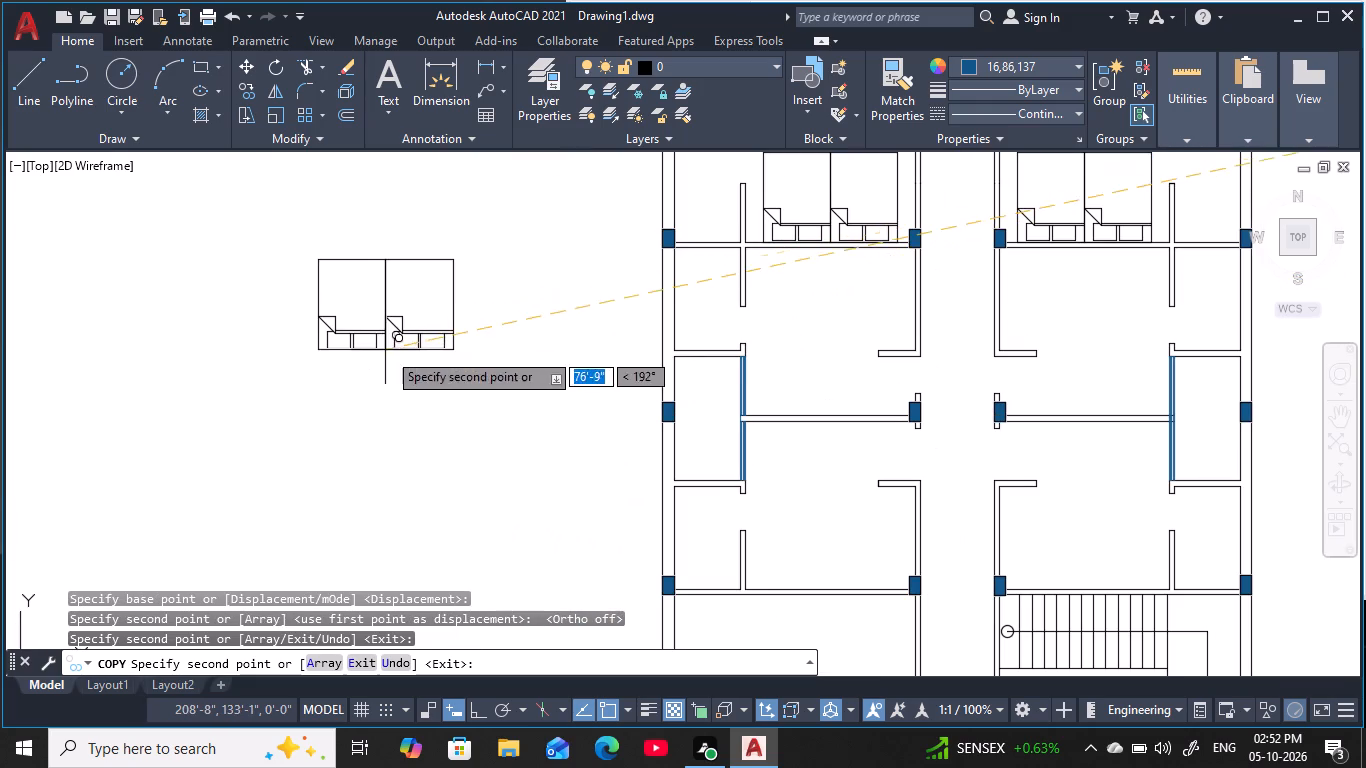
{"action": "left_click", "coordinate": [387, 351]}
{"action": "key", "text": "Escape"}
{"action": "key", "text": "Escape"}
{"action": "key", "text": "Escape"}
{"action": "key", "text": "Escape"}
{"action": "key", "text": "Escape"}
{"action": "key", "text": "Escape"}
{"action": "key", "text": "Escape"}
Rotate the new bed pair west of the plan 180° about its shared headboard corner.
{"action": "left_click", "coordinate": [573, 416]}
{"action": "left_click", "coordinate": [196, 204]}
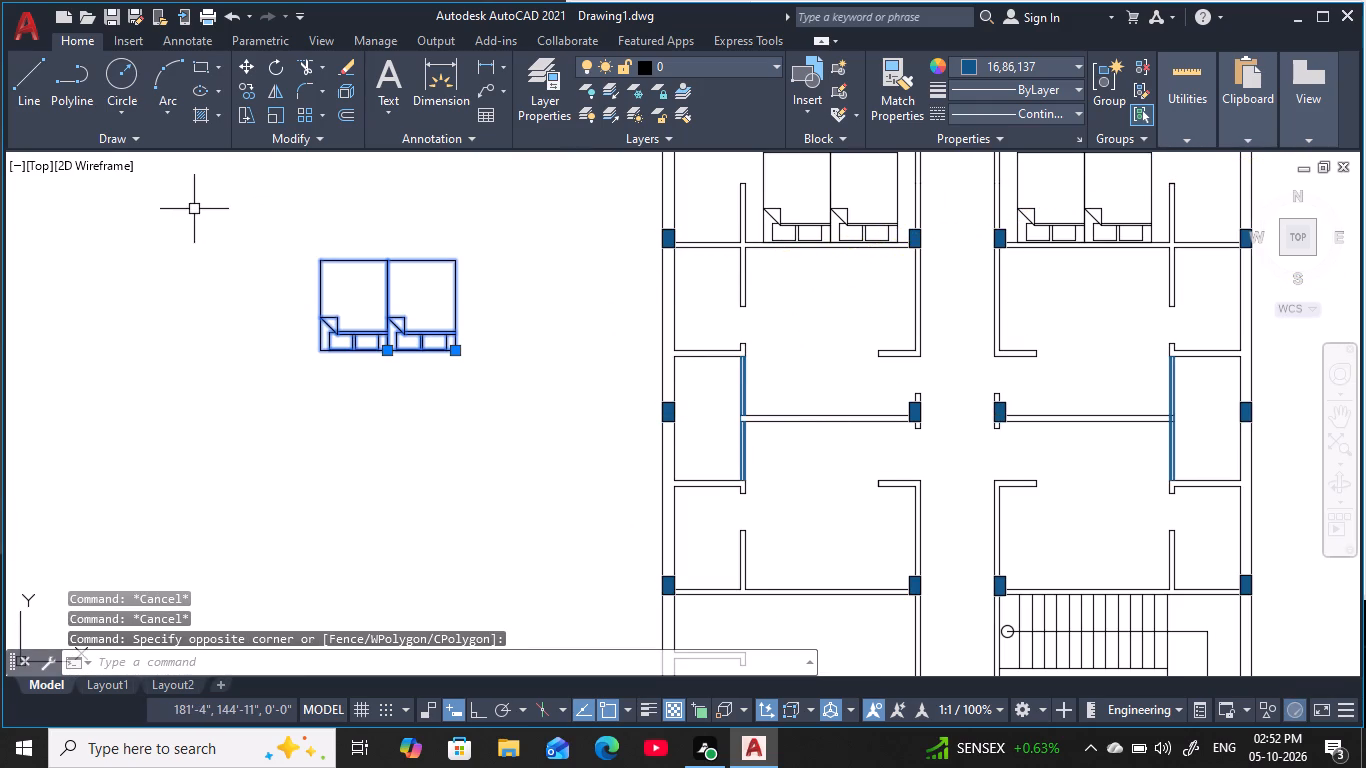
{"action": "type", "text": "ro"}
{"action": "key", "text": "space"}
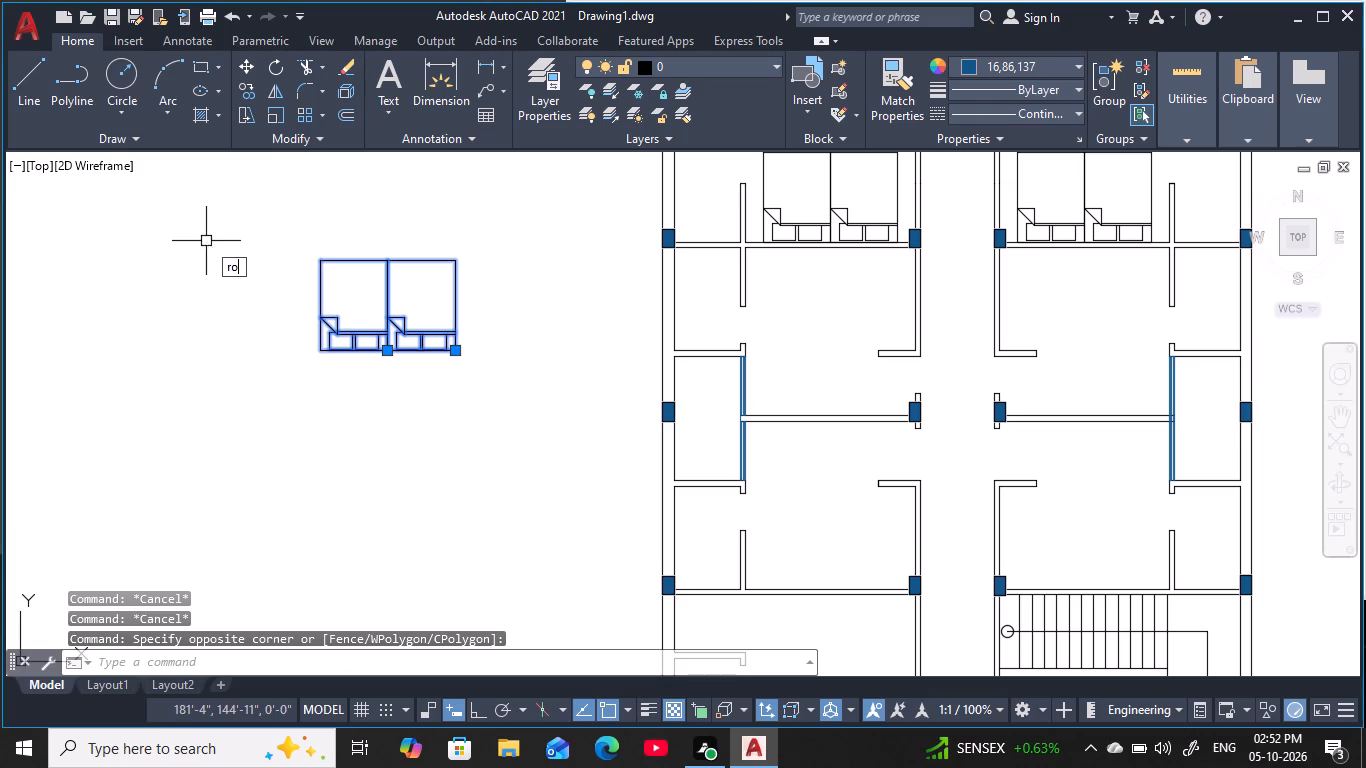
{"action": "left_click", "coordinate": [387, 351]}
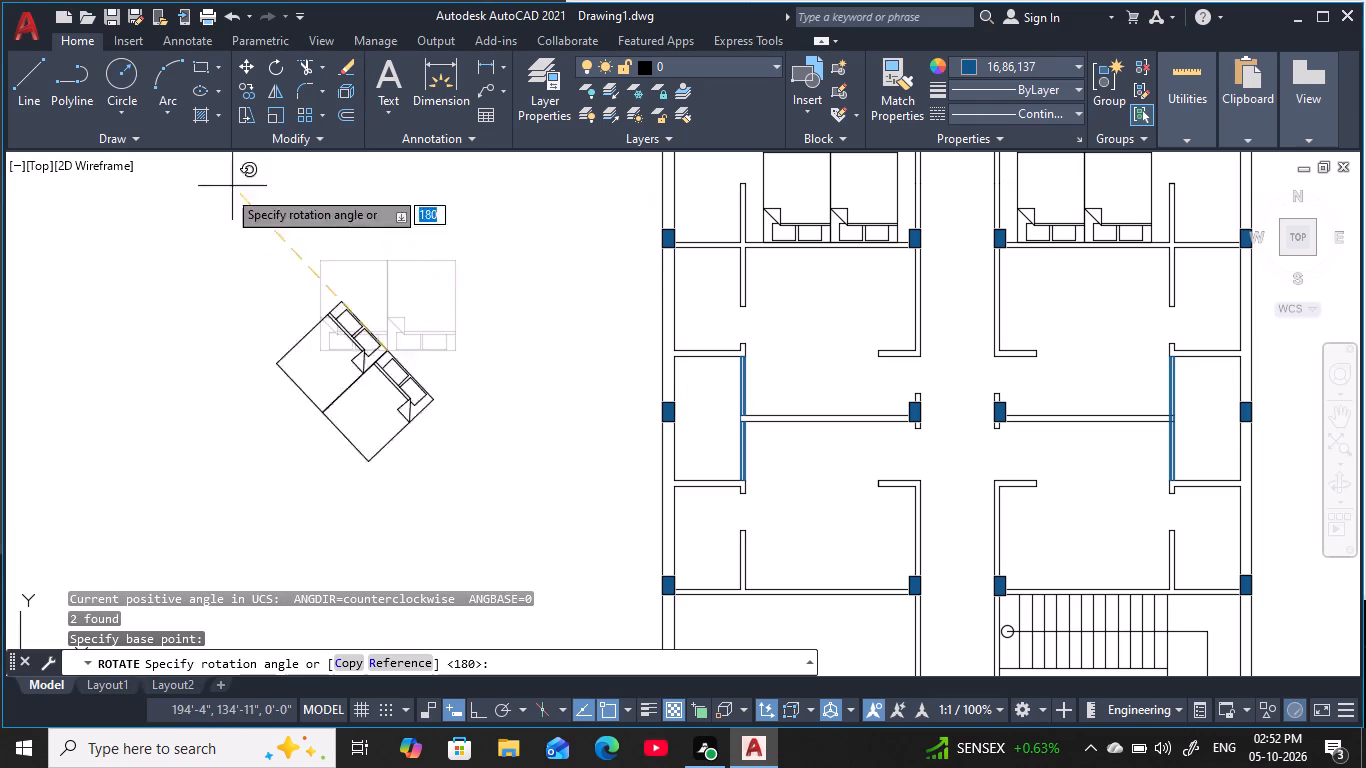
{"action": "key", "text": "F8"}
{"action": "left_click", "coordinate": [207, 388]}
{"action": "key", "text": "Escape"}
{"action": "key", "text": "Escape"}
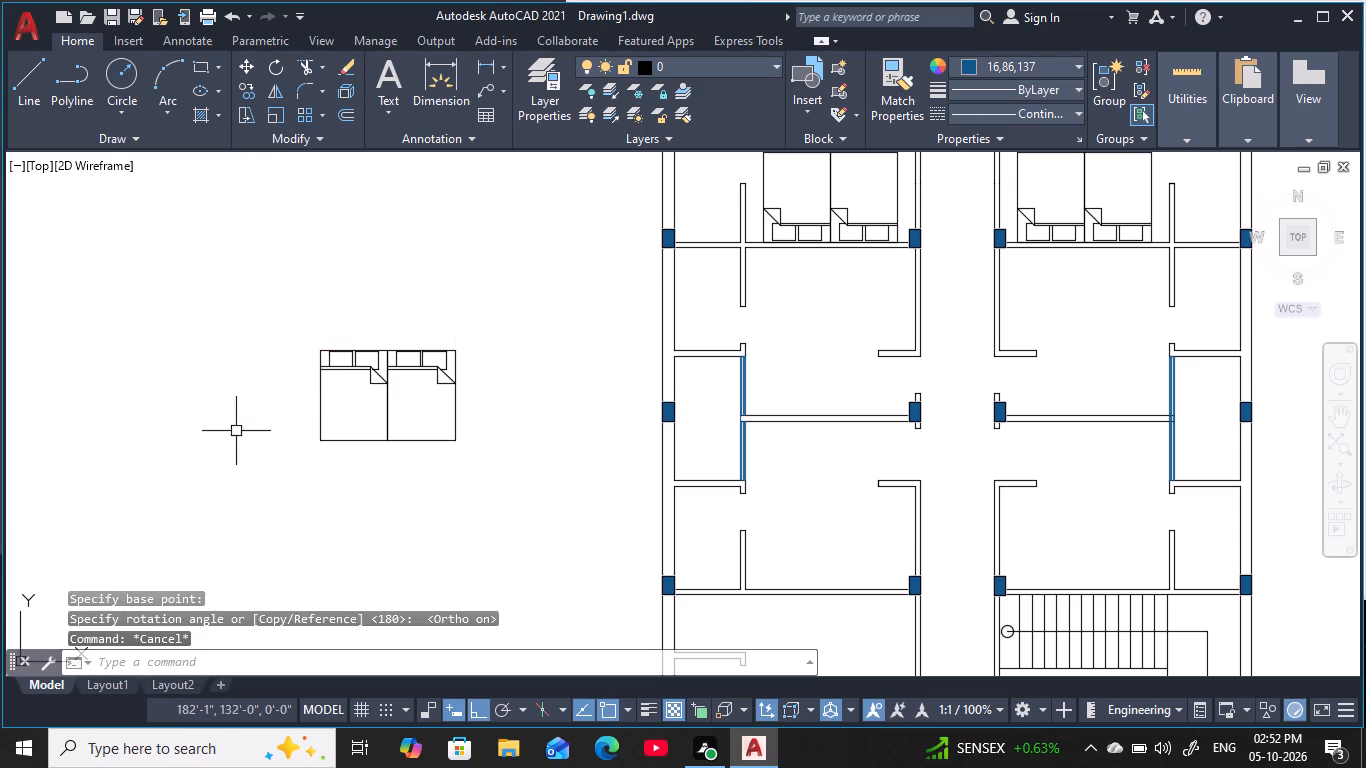
{"action": "key", "text": "Escape"}
{"action": "key", "text": "Escape"}
{"action": "key", "text": "Escape"}
{"action": "key", "text": "Escape"}
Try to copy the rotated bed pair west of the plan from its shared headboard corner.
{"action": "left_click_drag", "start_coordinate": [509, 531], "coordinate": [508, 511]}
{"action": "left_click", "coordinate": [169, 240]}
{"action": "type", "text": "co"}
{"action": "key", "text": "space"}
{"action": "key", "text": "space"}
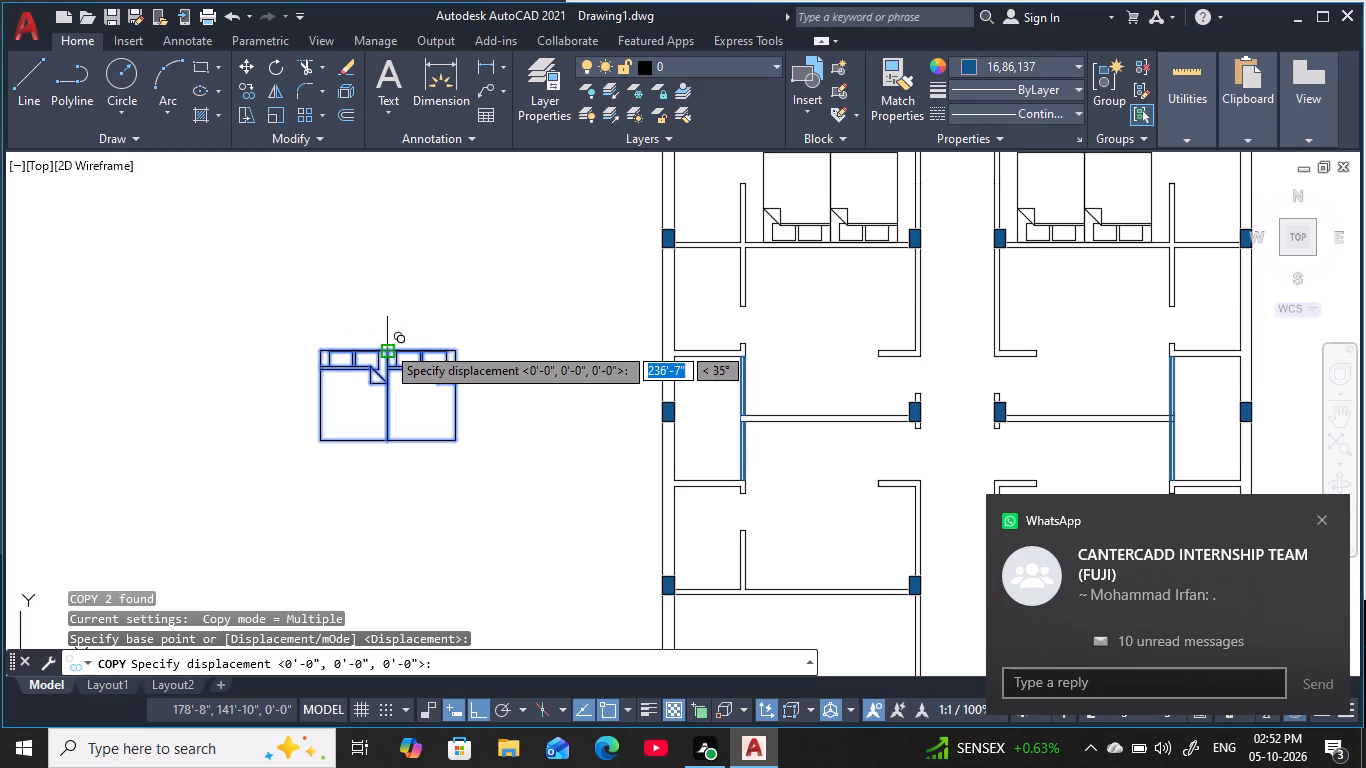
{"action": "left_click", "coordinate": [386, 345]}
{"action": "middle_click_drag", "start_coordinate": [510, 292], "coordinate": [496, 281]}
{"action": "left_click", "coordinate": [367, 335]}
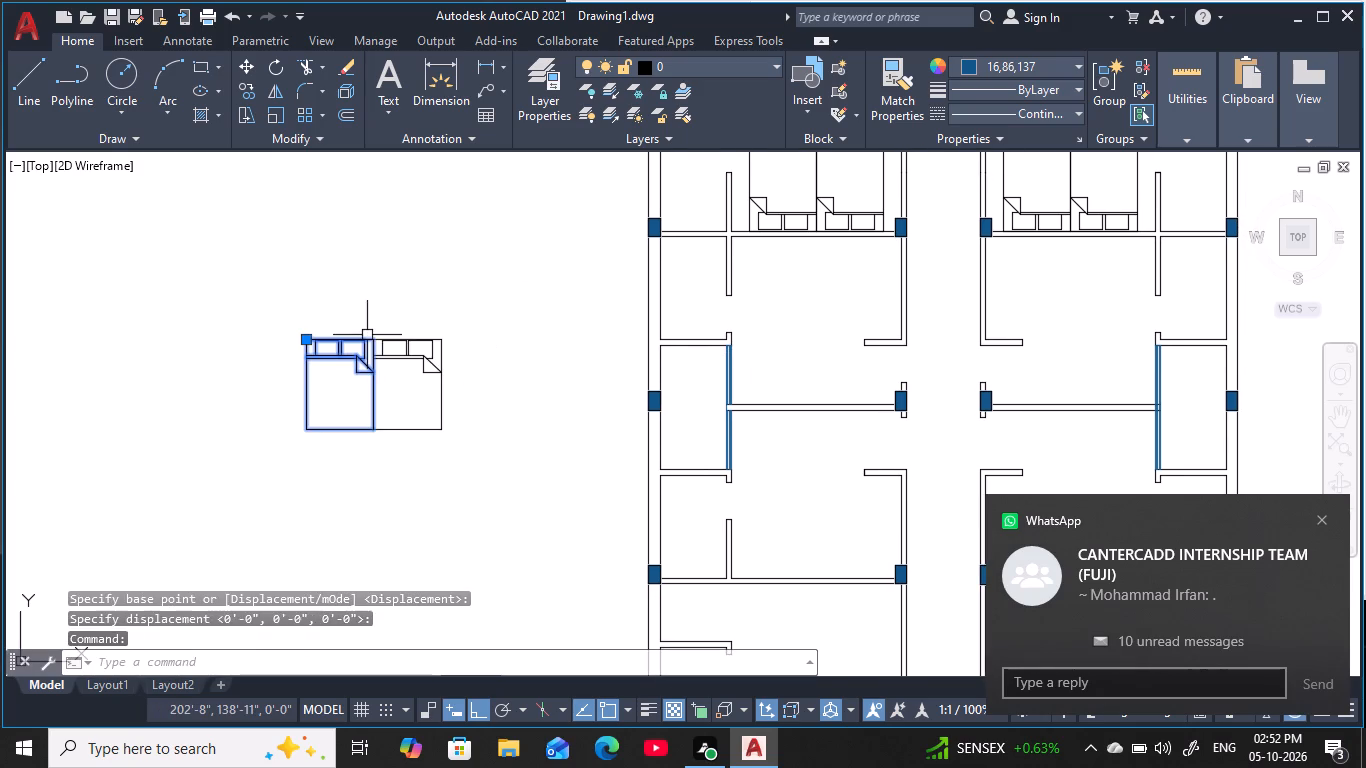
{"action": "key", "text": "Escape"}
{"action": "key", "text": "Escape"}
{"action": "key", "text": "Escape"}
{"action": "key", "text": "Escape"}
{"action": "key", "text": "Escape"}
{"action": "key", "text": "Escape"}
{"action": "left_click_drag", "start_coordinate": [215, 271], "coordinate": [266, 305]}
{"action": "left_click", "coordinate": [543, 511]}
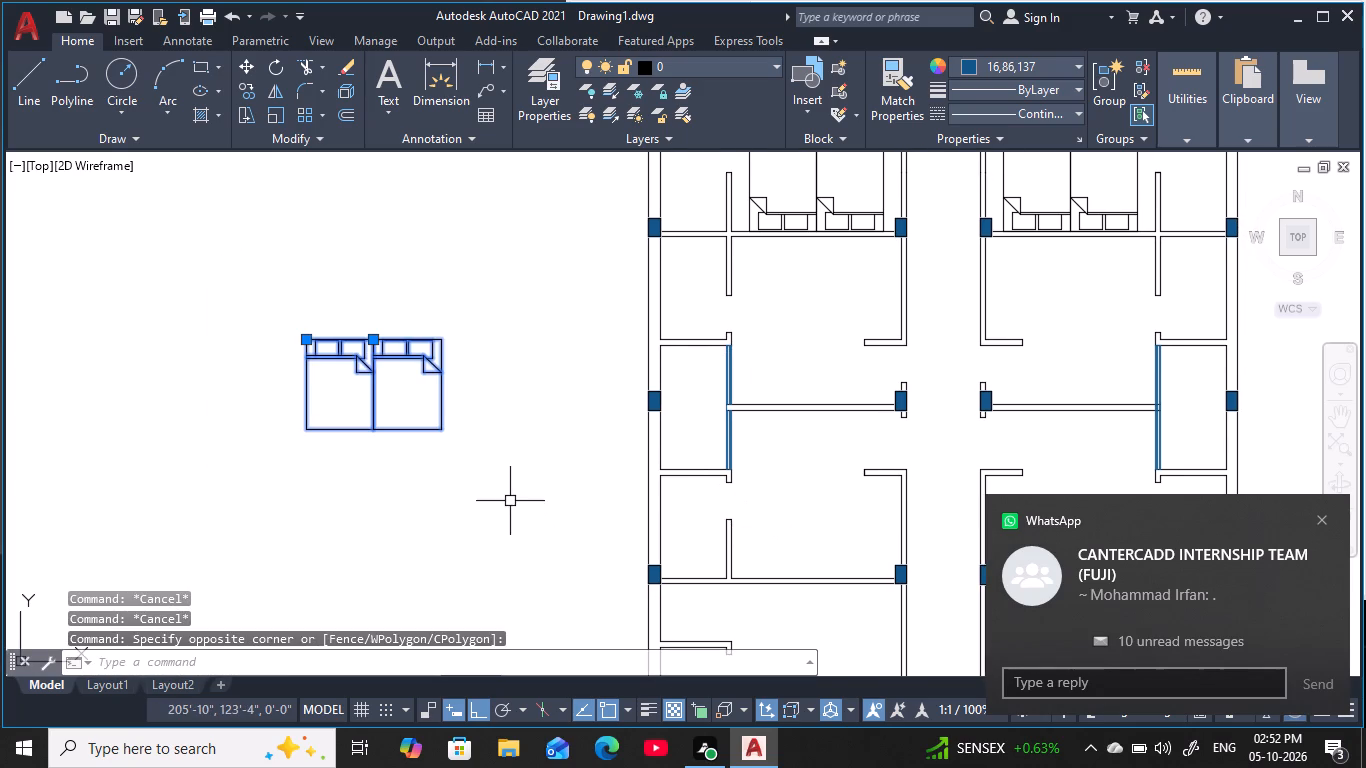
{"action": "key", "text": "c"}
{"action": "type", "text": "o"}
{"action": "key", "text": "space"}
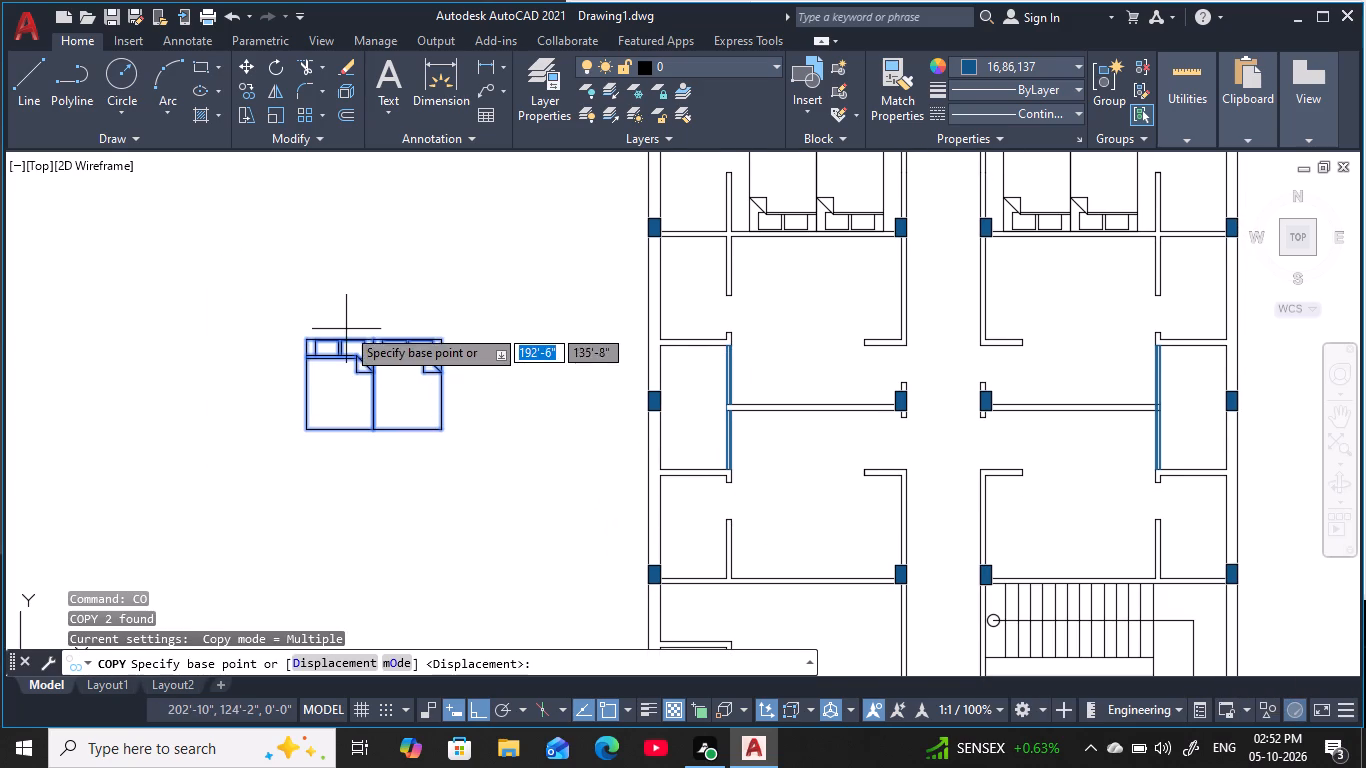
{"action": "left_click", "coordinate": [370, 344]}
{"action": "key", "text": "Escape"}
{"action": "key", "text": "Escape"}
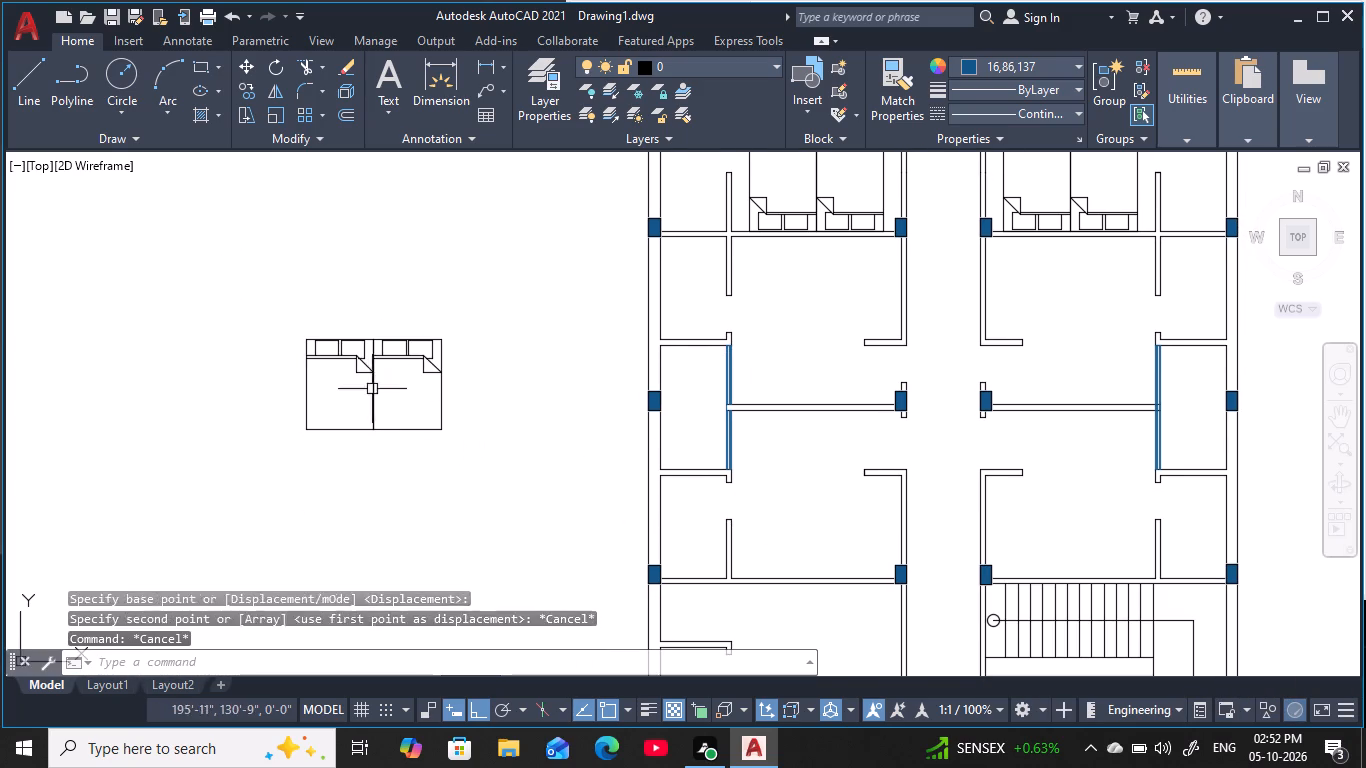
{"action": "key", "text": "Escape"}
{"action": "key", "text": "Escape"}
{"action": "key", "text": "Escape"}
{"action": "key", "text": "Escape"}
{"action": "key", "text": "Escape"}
Copy the west spare bed pair by its shared headboard corner into the third west bedroom, headboards centred against its north wall.
{"action": "left_click_drag", "start_coordinate": [255, 293], "coordinate": [272, 313]}
{"action": "left_click", "coordinate": [502, 491]}
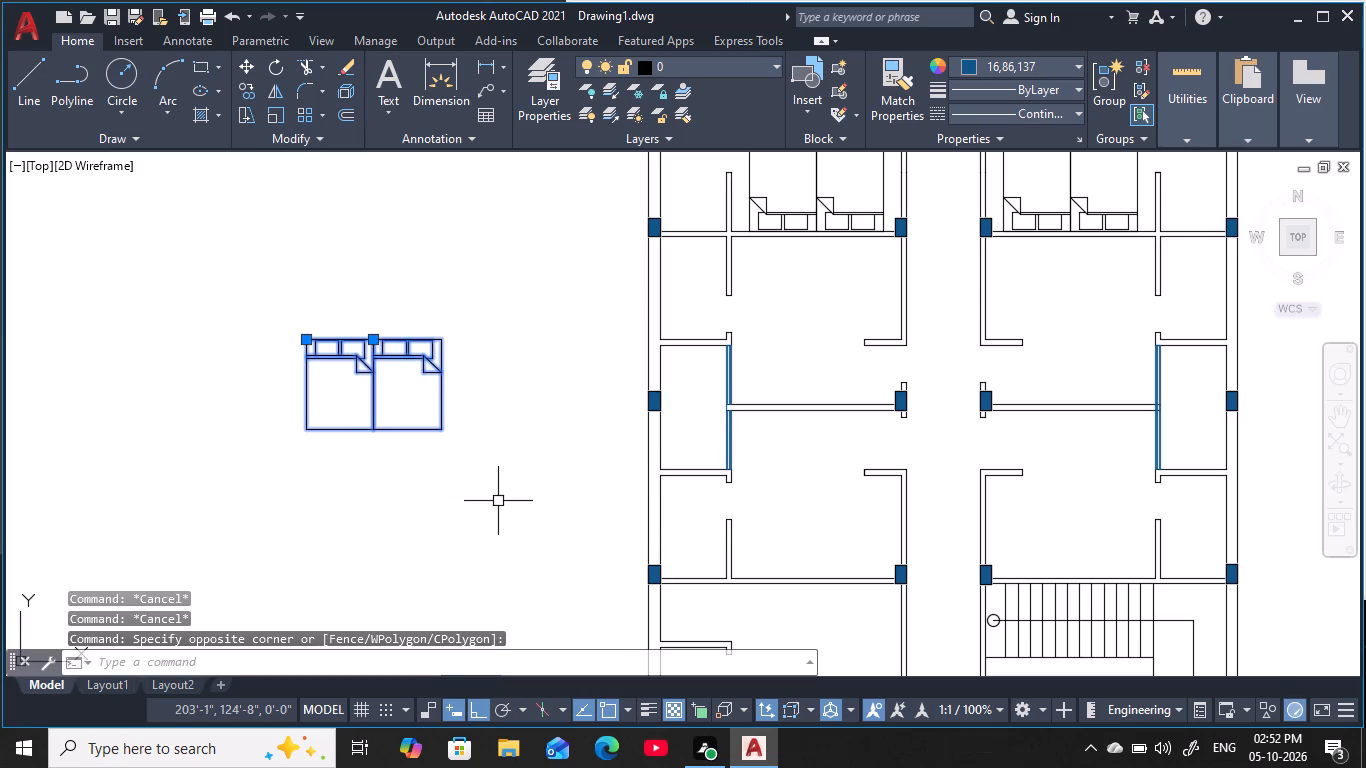
{"action": "type", "text": "co"}
{"action": "key", "text": "space"}
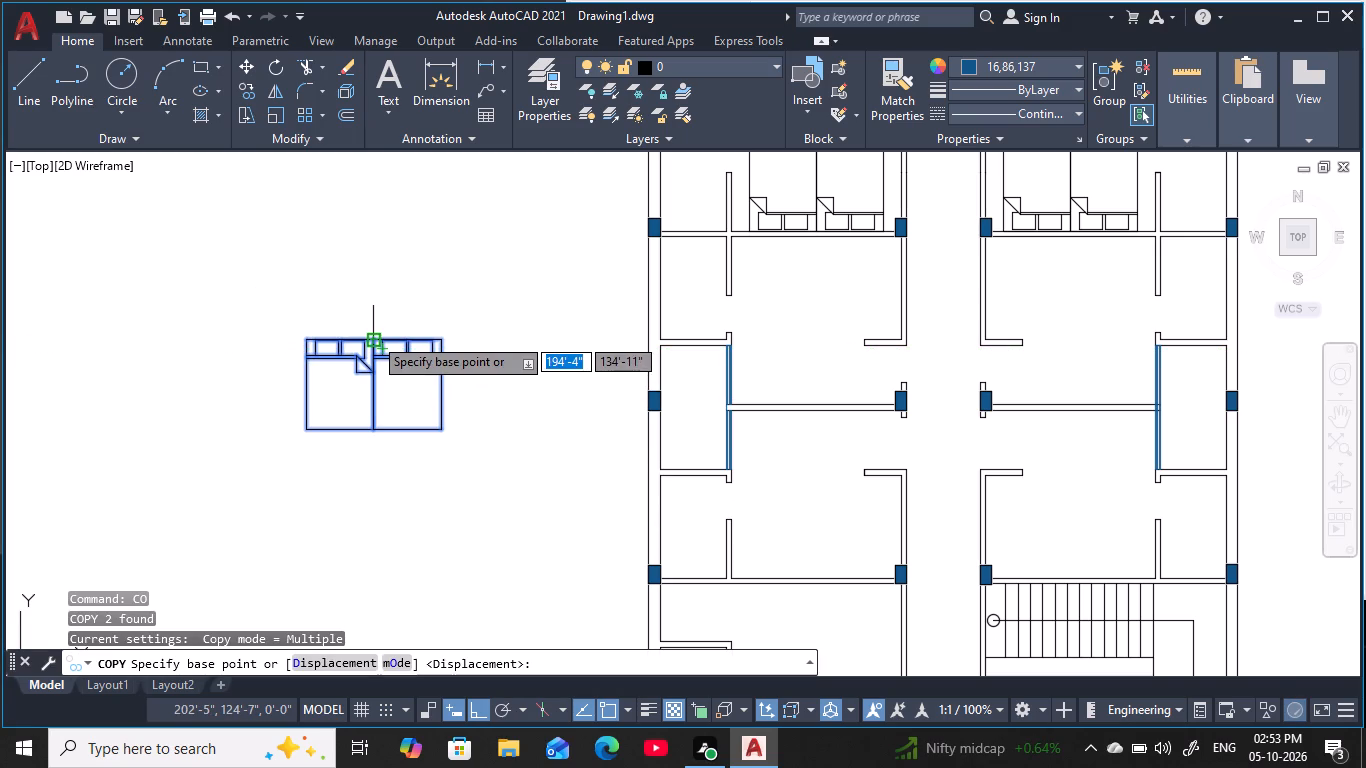
{"action": "left_click", "coordinate": [373, 336]}
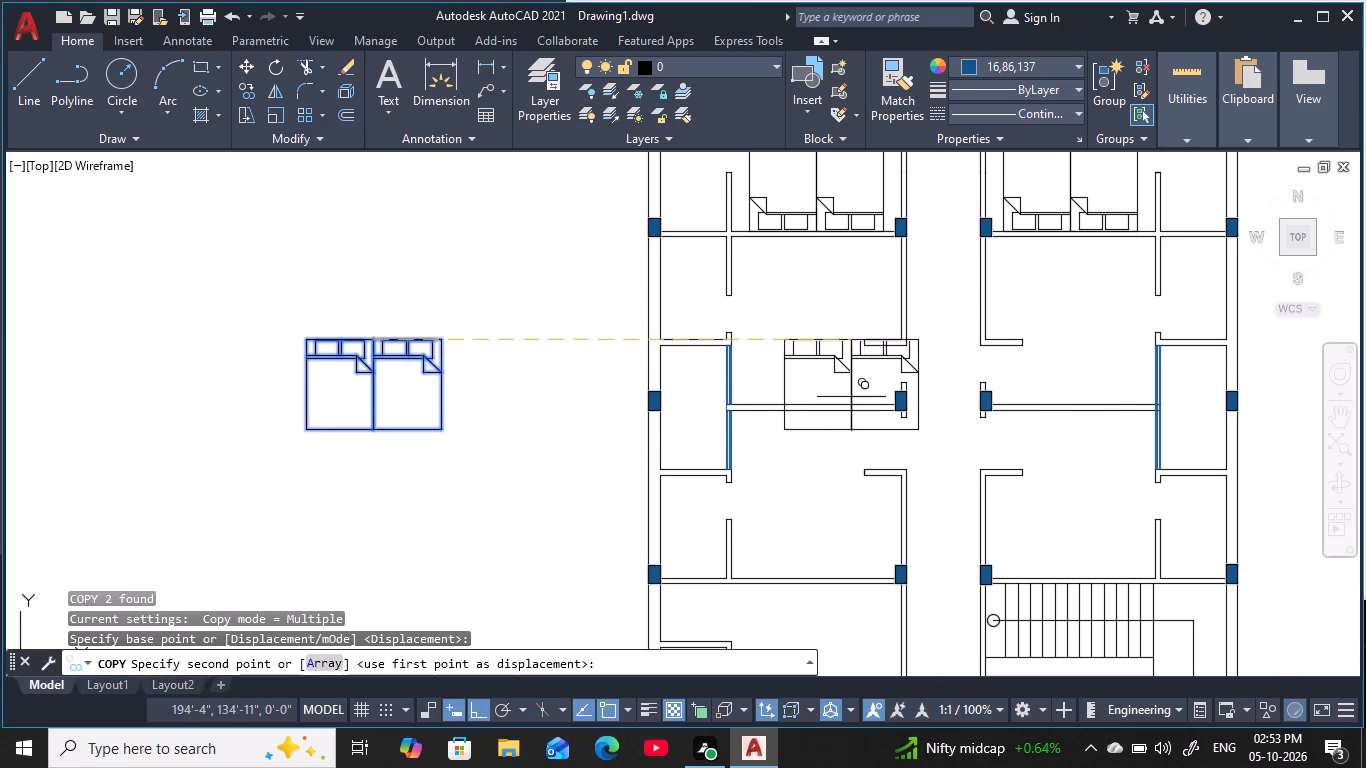
{"action": "key", "text": "F8"}
{"action": "middle_click_drag", "start_coordinate": [813, 441], "coordinate": [790, 401]}
{"action": "middle_click_drag", "start_coordinate": [811, 268], "coordinate": [777, 419]}
{"action": "scroll", "coordinate": [777, 419], "scroll_direction": "up", "scroll_amount": 2}
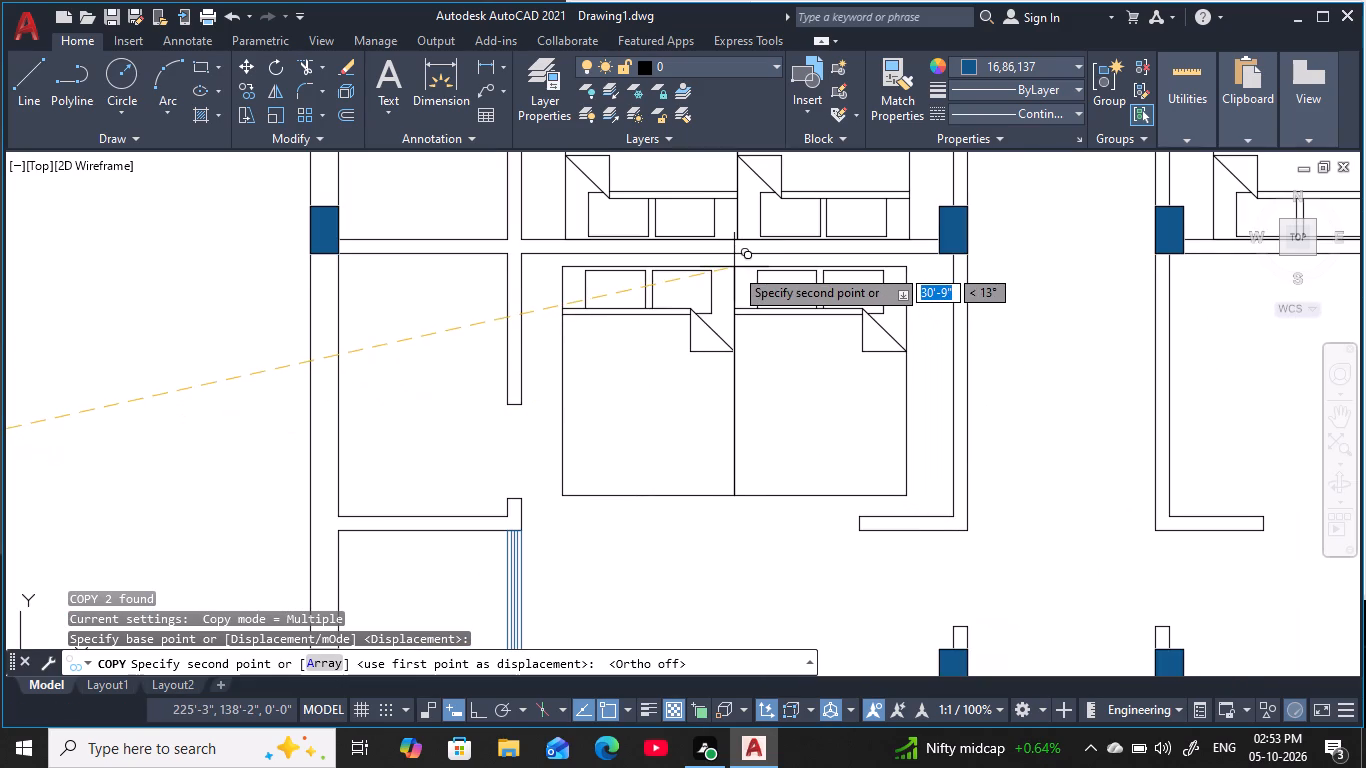
{"action": "left_click", "coordinate": [735, 258]}
Place another copy of the bed pair against the north wall of the third east bedroom and end the Copy operation.
{"action": "middle_click_drag", "start_coordinate": [785, 326], "coordinate": [449, 326]}
{"action": "scroll", "coordinate": [433, 326], "scroll_direction": "down", "scroll_amount": 1}
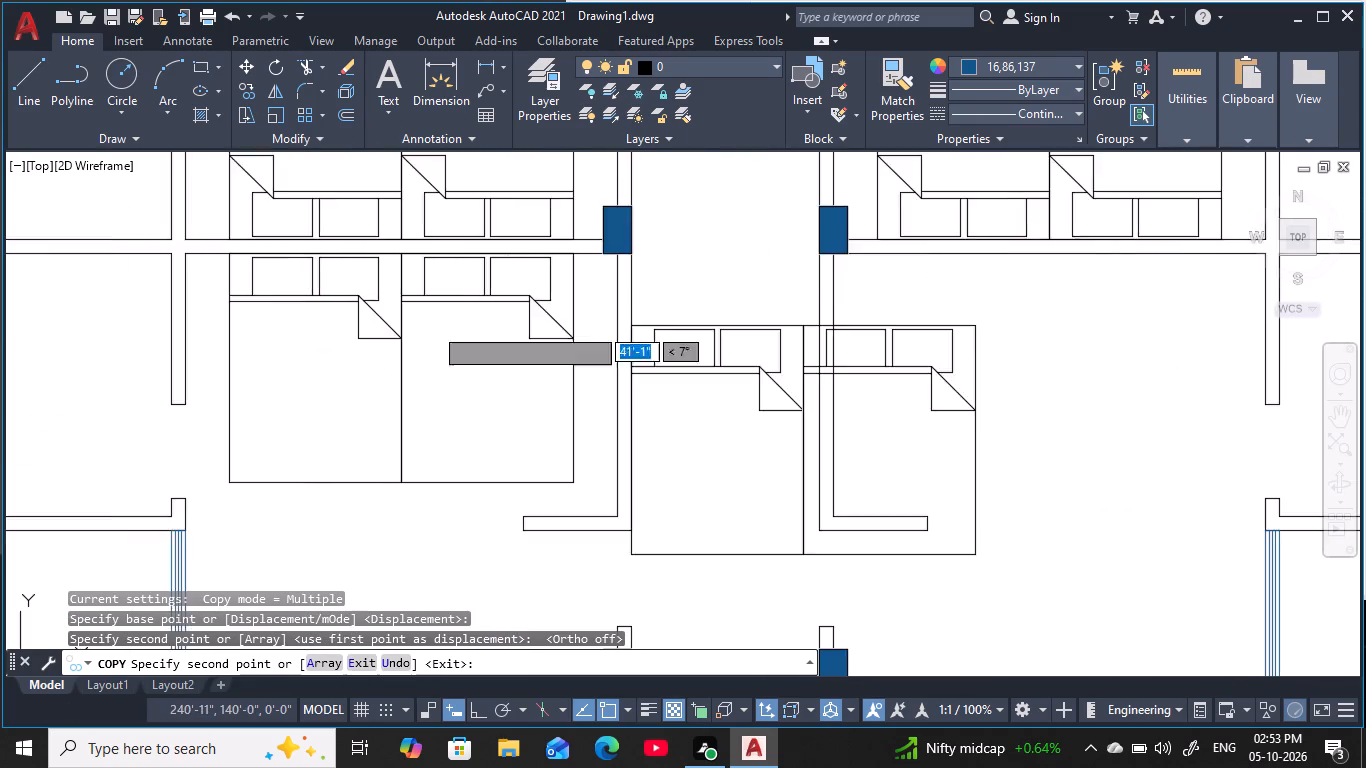
{"action": "scroll", "coordinate": [463, 333], "scroll_direction": "down", "scroll_amount": 1}
{"action": "scroll", "coordinate": [808, 336], "scroll_direction": "up", "scroll_amount": 2}
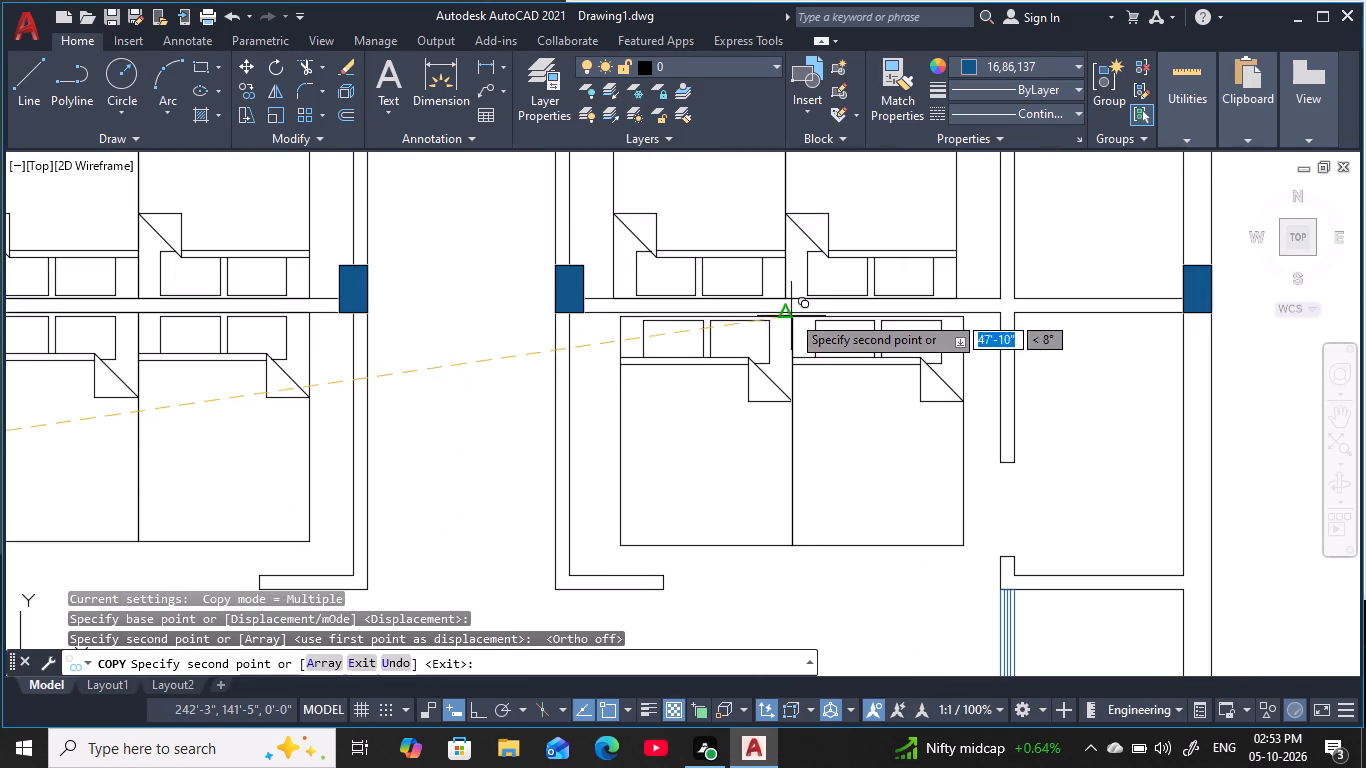
{"action": "left_click", "coordinate": [788, 311]}
{"action": "scroll", "coordinate": [801, 420], "scroll_direction": "down", "scroll_amount": 3}
{"action": "middle_click_drag", "start_coordinate": [801, 421], "coordinate": [855, 227]}
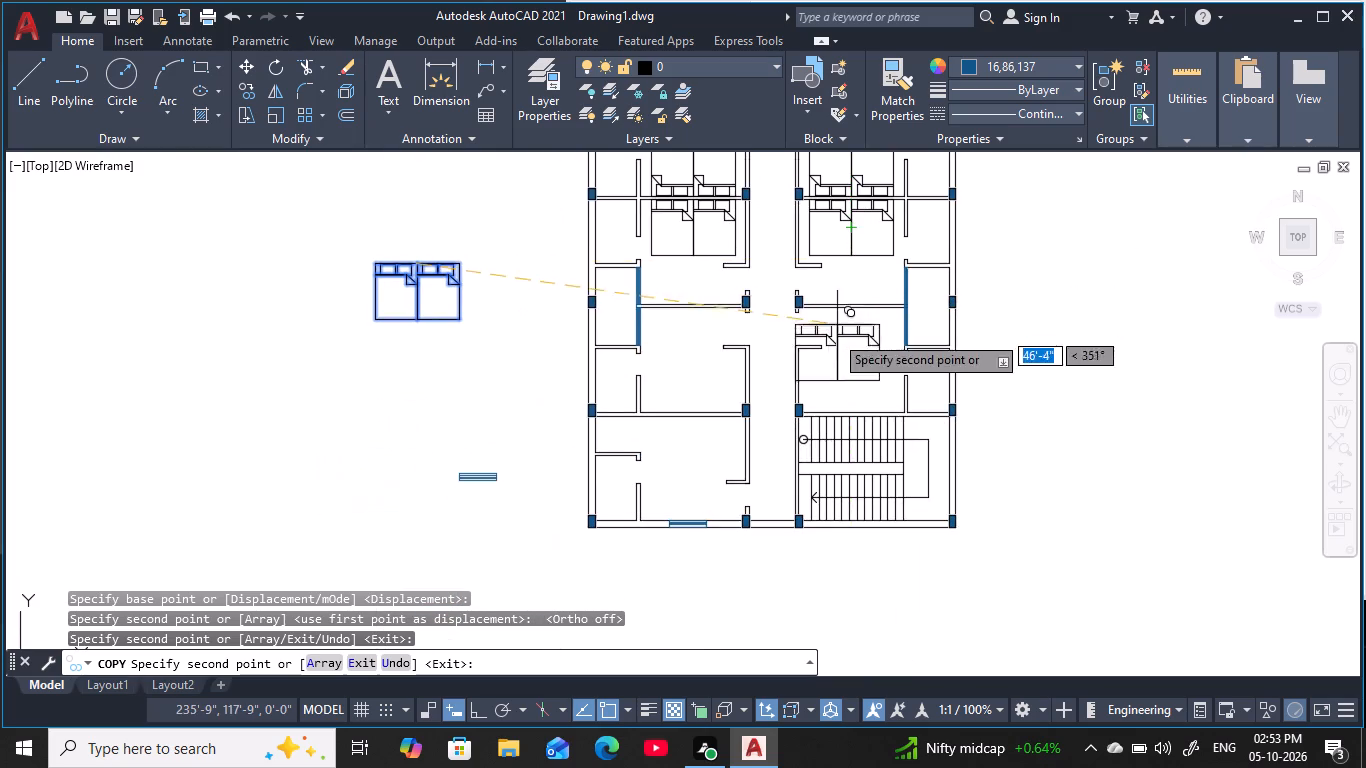
{"action": "scroll", "coordinate": [838, 364], "scroll_direction": "up", "scroll_amount": 1}
{"action": "middle_click_drag", "start_coordinate": [838, 364], "coordinate": [829, 332]}
{"action": "key", "text": "Escape"}
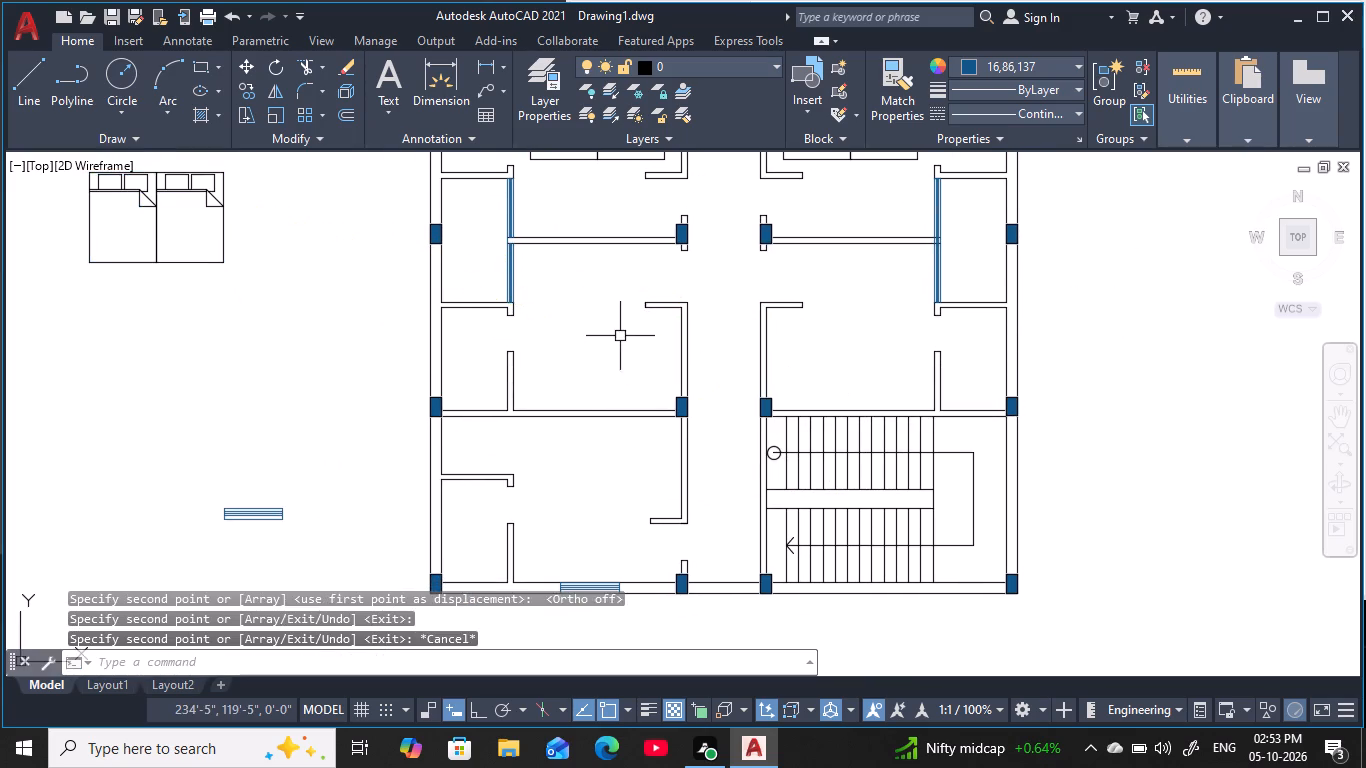
{"action": "key", "text": "Escape"}
{"action": "middle_click_drag", "start_coordinate": [620, 328], "coordinate": [568, 571]}
{"action": "key", "text": "Escape"}
{"action": "key", "text": "Escape"}
{"action": "key", "text": "Escape"}
{"action": "key", "text": "Escape"}
{"action": "key", "text": "Escape"}
Copy the second east bedroom's bed pair by its shared headboard corner to the south wall of the fourth east bedroom, beside the staircase.
{"action": "left_click", "coordinate": [820, 281]}
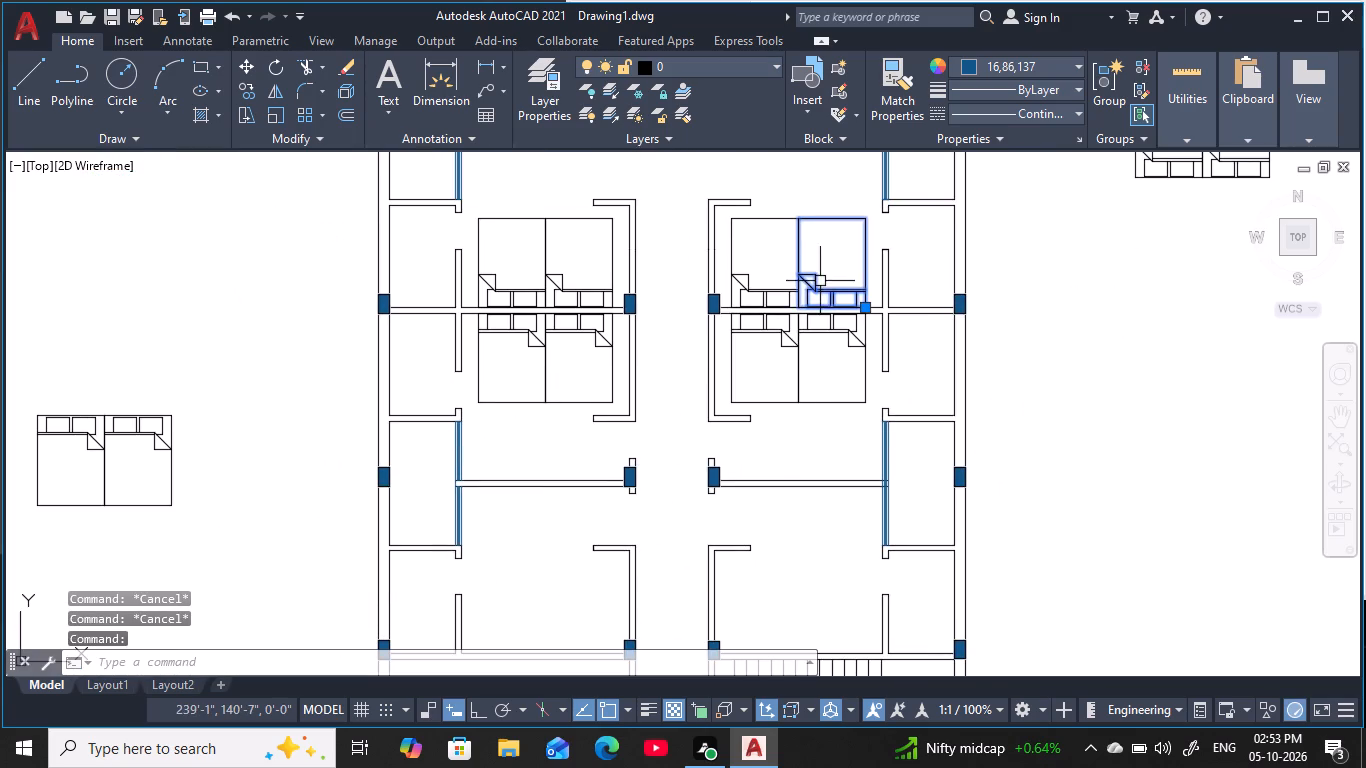
{"action": "left_click", "coordinate": [749, 295]}
{"action": "type", "text": "co"}
{"action": "key", "text": "space"}
{"action": "left_click", "coordinate": [798, 306]}
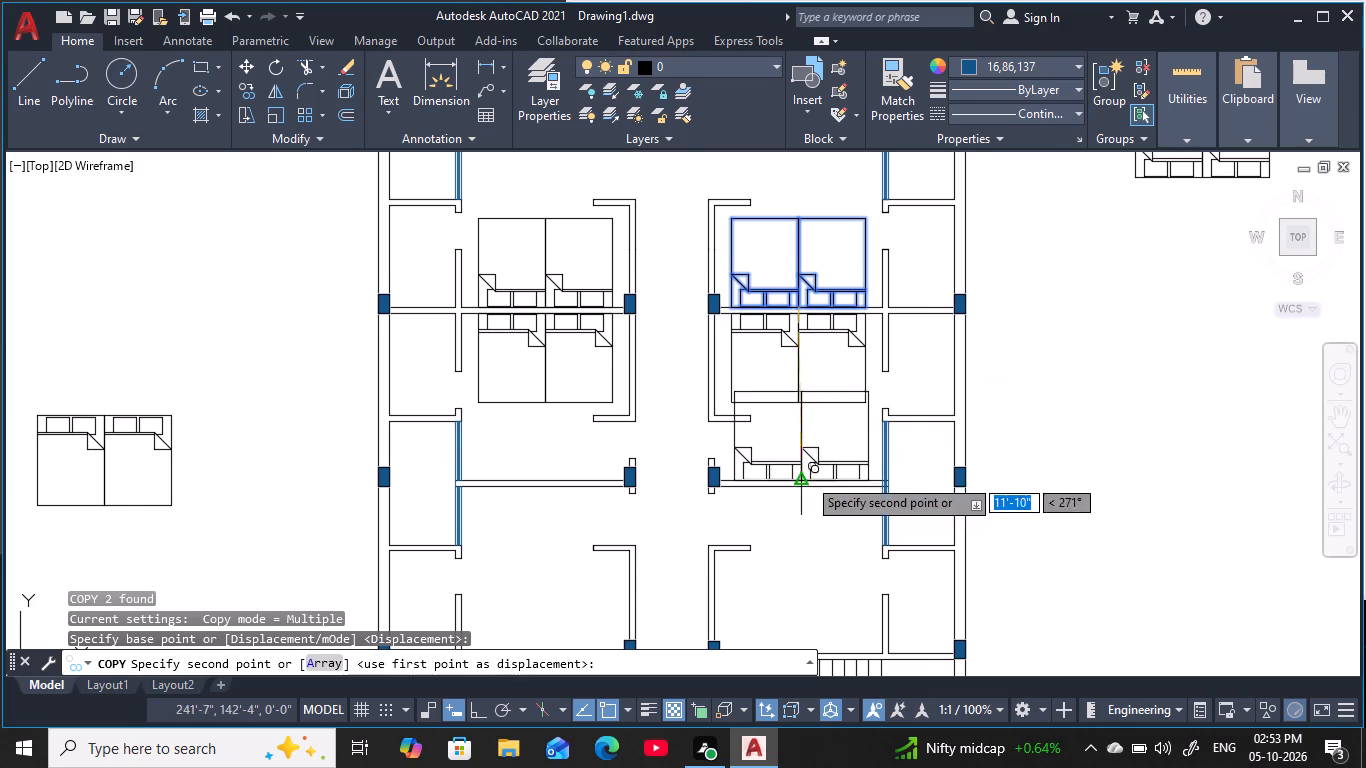
{"action": "middle_click_drag", "start_coordinate": [807, 477], "coordinate": [801, 364]}
{"action": "scroll", "coordinate": [806, 526], "scroll_direction": "up", "scroll_amount": 2}
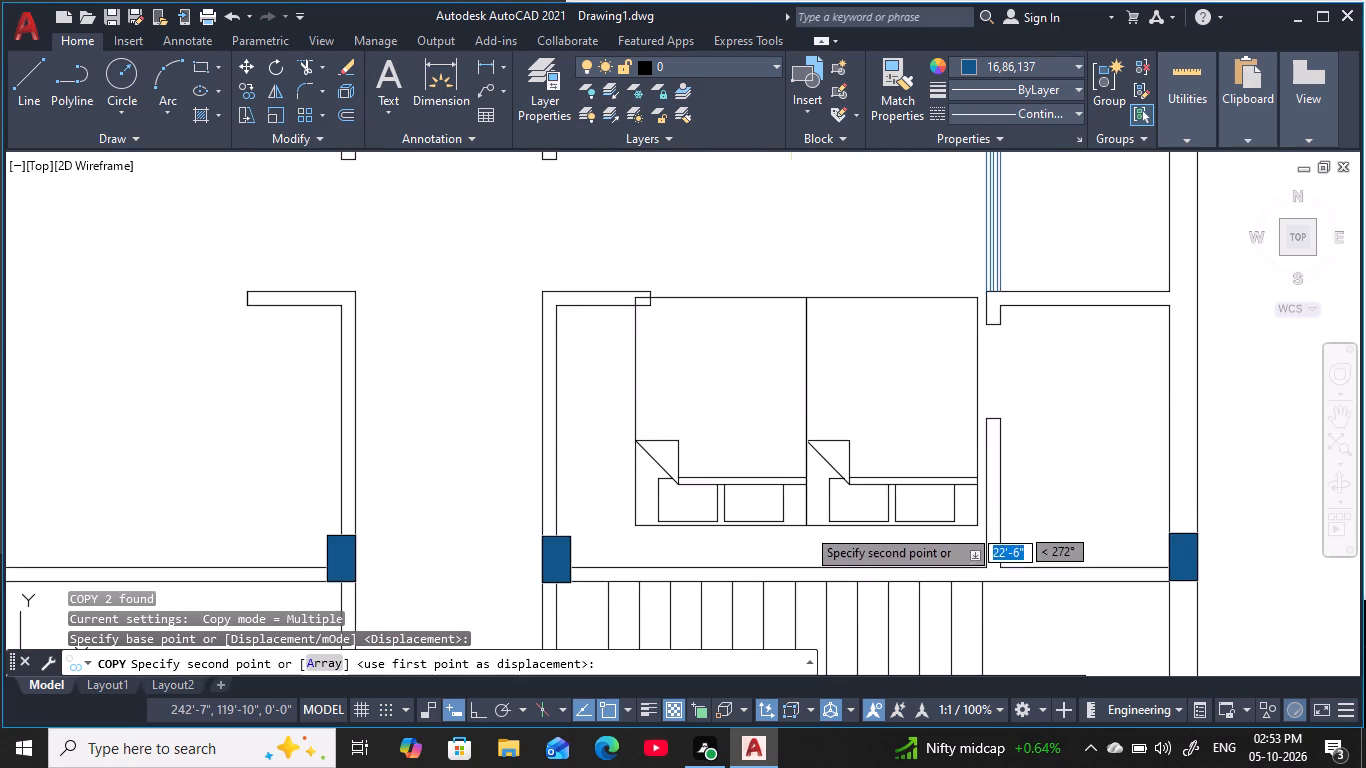
{"action": "middle_click_drag", "start_coordinate": [806, 529], "coordinate": [802, 445]}
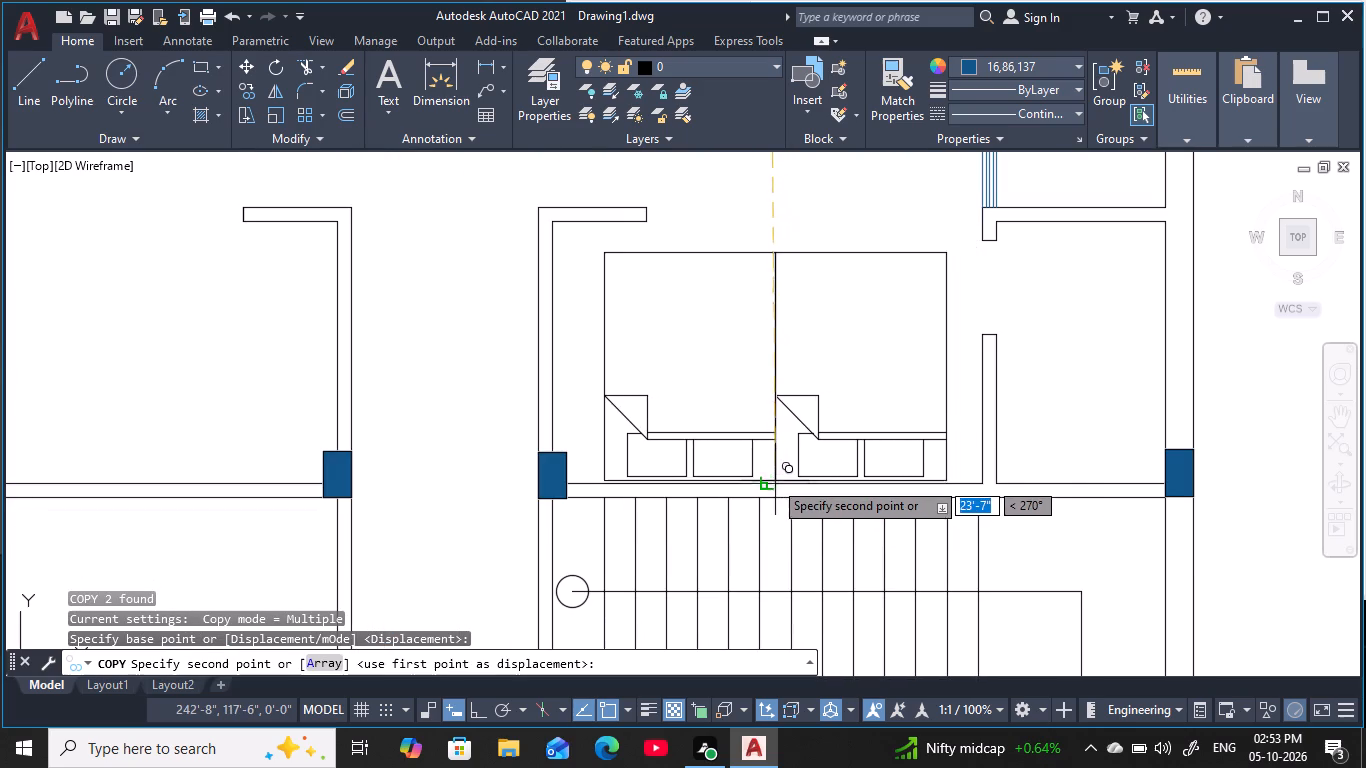
{"action": "left_click", "coordinate": [766, 477]}
Place another copy of the bed pair against the south wall of the fourth west bedroom and end the Copy operation.
{"action": "scroll", "coordinate": [780, 432], "scroll_direction": "down", "scroll_amount": 2}
{"action": "middle_click_drag", "start_coordinate": [778, 428], "coordinate": [851, 417]}
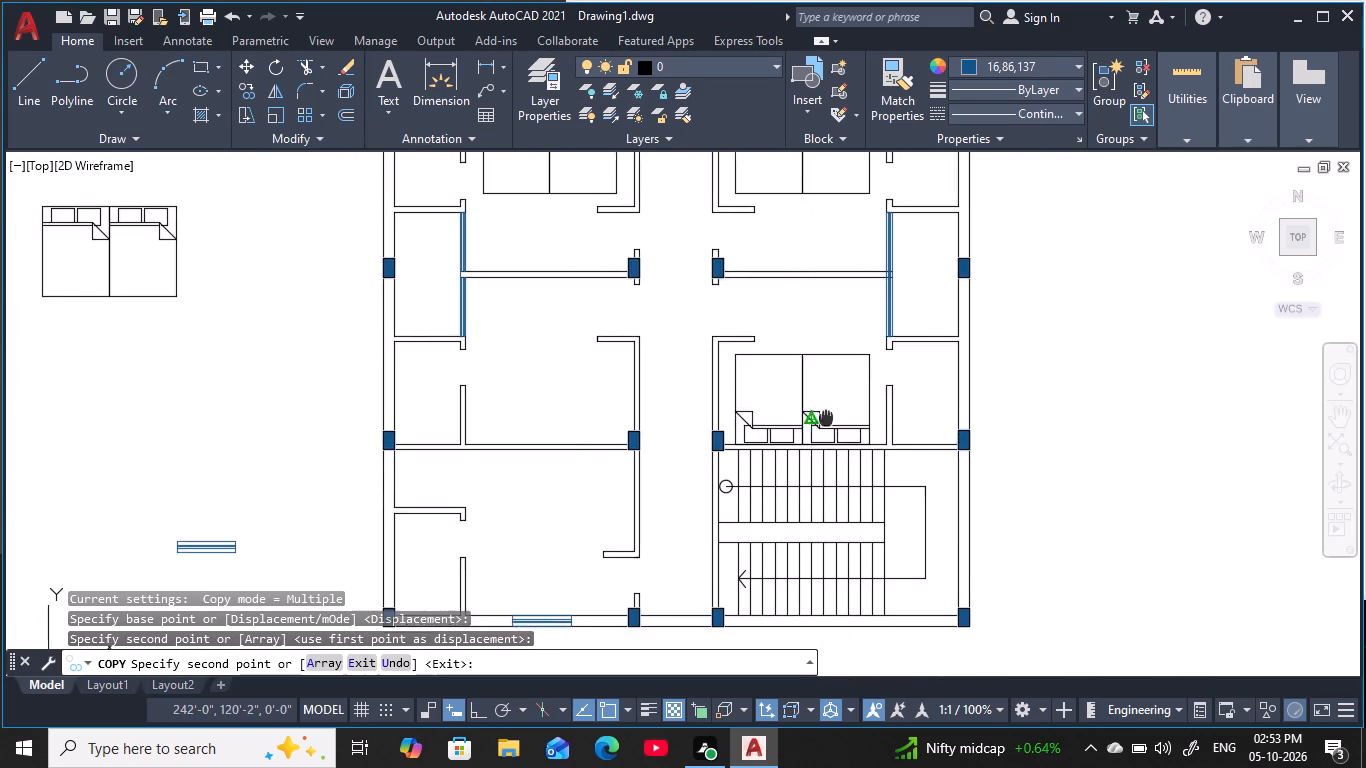
{"action": "middle_click_drag", "start_coordinate": [851, 417], "coordinate": [901, 417]}
{"action": "scroll", "coordinate": [629, 471], "scroll_direction": "up", "scroll_amount": 3}
{"action": "scroll", "coordinate": [687, 346], "scroll_direction": "down", "scroll_amount": 2}
{"action": "middle_click_drag", "start_coordinate": [688, 346], "coordinate": [684, 420]}
{"action": "left_click", "coordinate": [689, 431]}
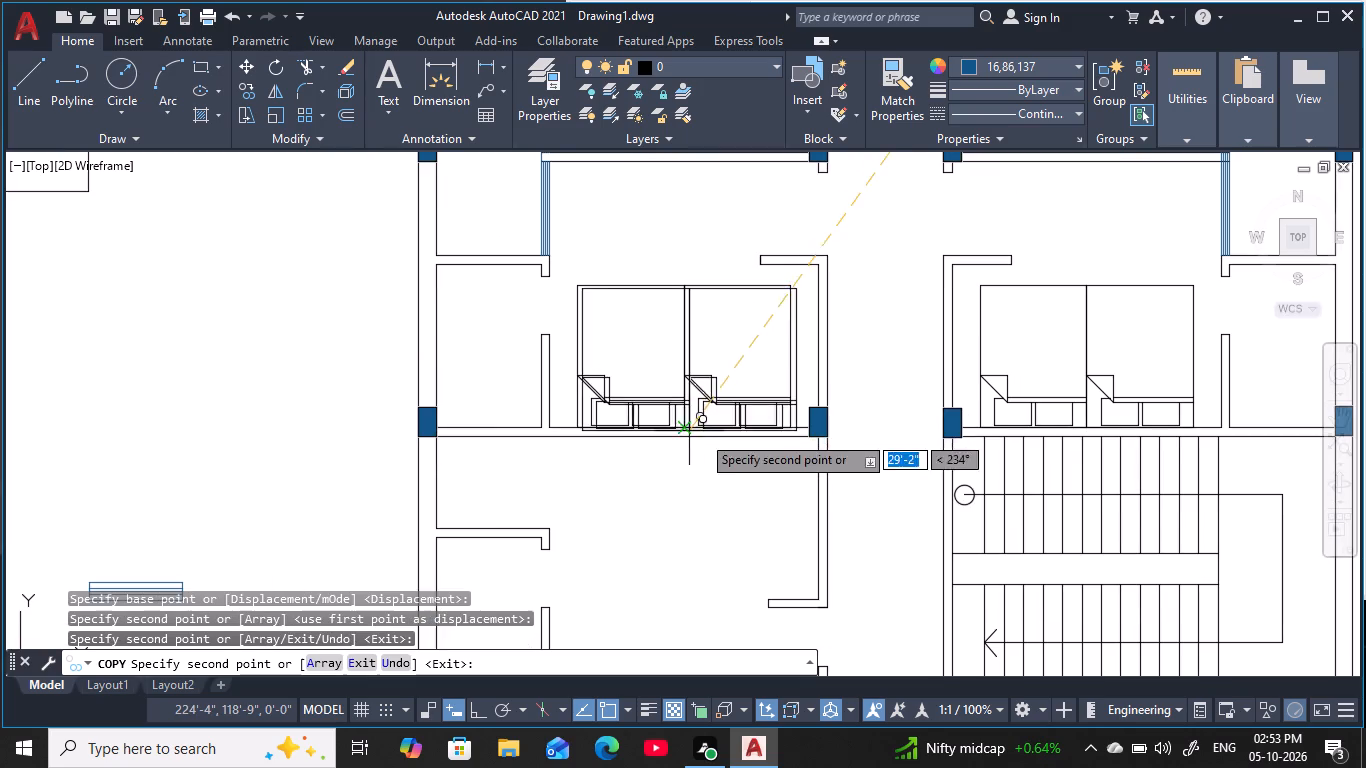
{"action": "scroll", "coordinate": [711, 441], "scroll_direction": "down", "scroll_amount": 3}
{"action": "middle_click_drag", "start_coordinate": [720, 444], "coordinate": [734, 429]}
{"action": "scroll", "coordinate": [734, 429], "scroll_direction": "up", "scroll_amount": 1}
{"action": "key", "text": "Escape"}
{"action": "key", "text": "Escape"}
{"action": "key", "text": "Escape"}
{"action": "key", "text": "Escape"}
Review the bed placement in all bedrooms and the spare objects around the floor plan.
{"action": "scroll", "coordinate": [817, 387], "scroll_direction": "down", "scroll_amount": 1}
{"action": "middle_click_drag", "start_coordinate": [817, 387], "coordinate": [760, 452]}
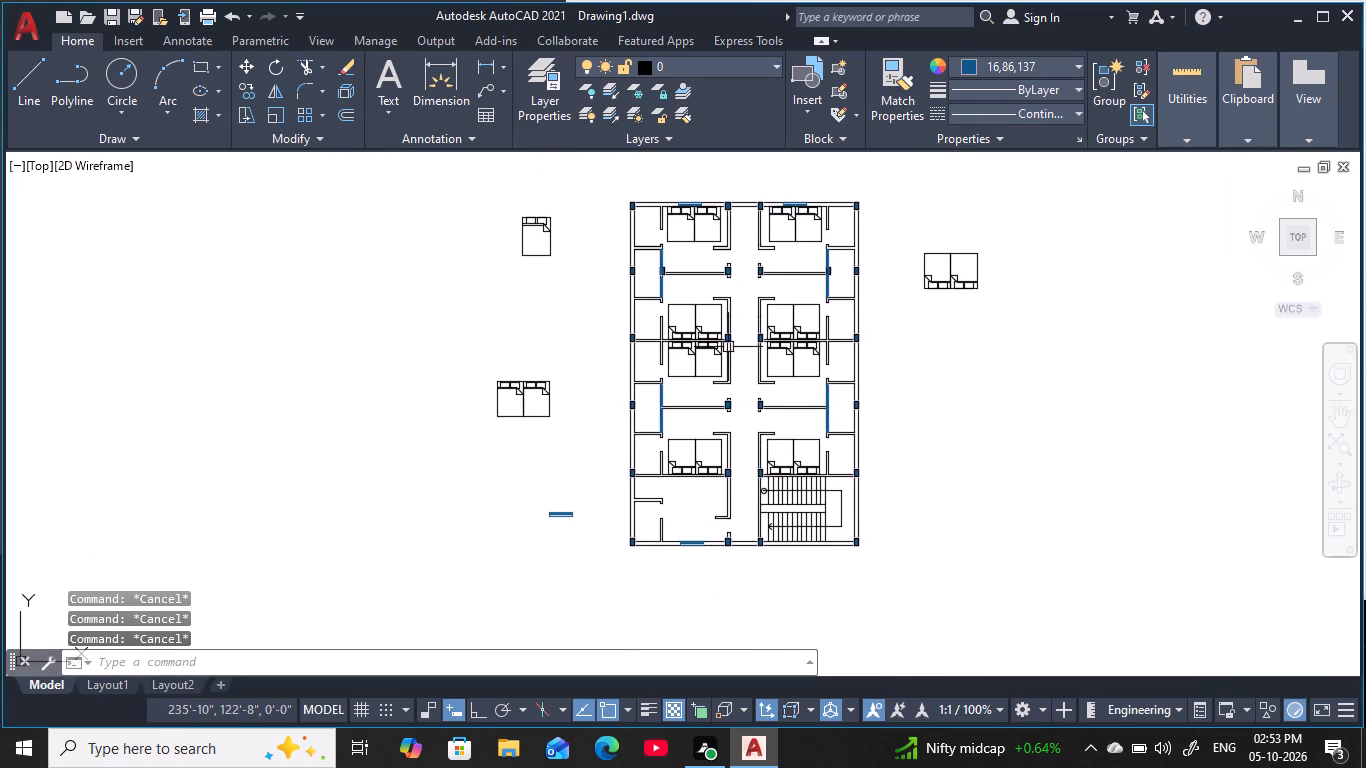
{"action": "scroll", "coordinate": [730, 347], "scroll_direction": "up", "scroll_amount": 1}
{"action": "key", "text": "Escape"}
{"action": "middle_click", "coordinate": [730, 347]}
{"action": "key", "text": "Escape"}
{"action": "key", "text": "Escape"}
{"action": "key", "text": "Escape"}
{"action": "key", "text": "Escape"}
{"action": "key", "text": "Escape"}
{"action": "key", "text": "Escape"}
{"action": "key", "text": "Escape"}
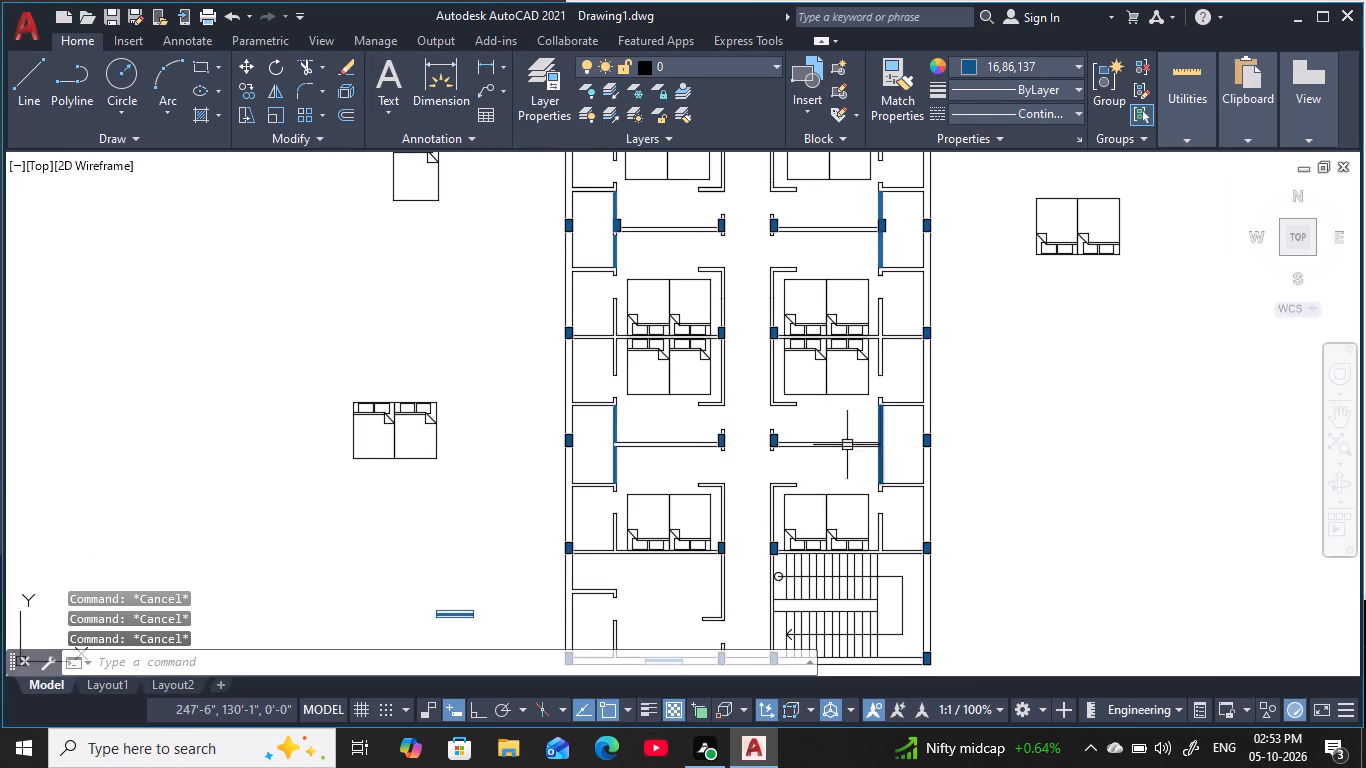
{"action": "key", "text": "Escape"}
{"action": "key", "text": "Escape"}
{"action": "key", "text": "Escape"}
{"action": "middle_click_drag", "start_coordinate": [825, 442], "coordinate": [831, 466]}
{"action": "key", "text": "Escape"}
{"action": "key", "text": "Escape"}
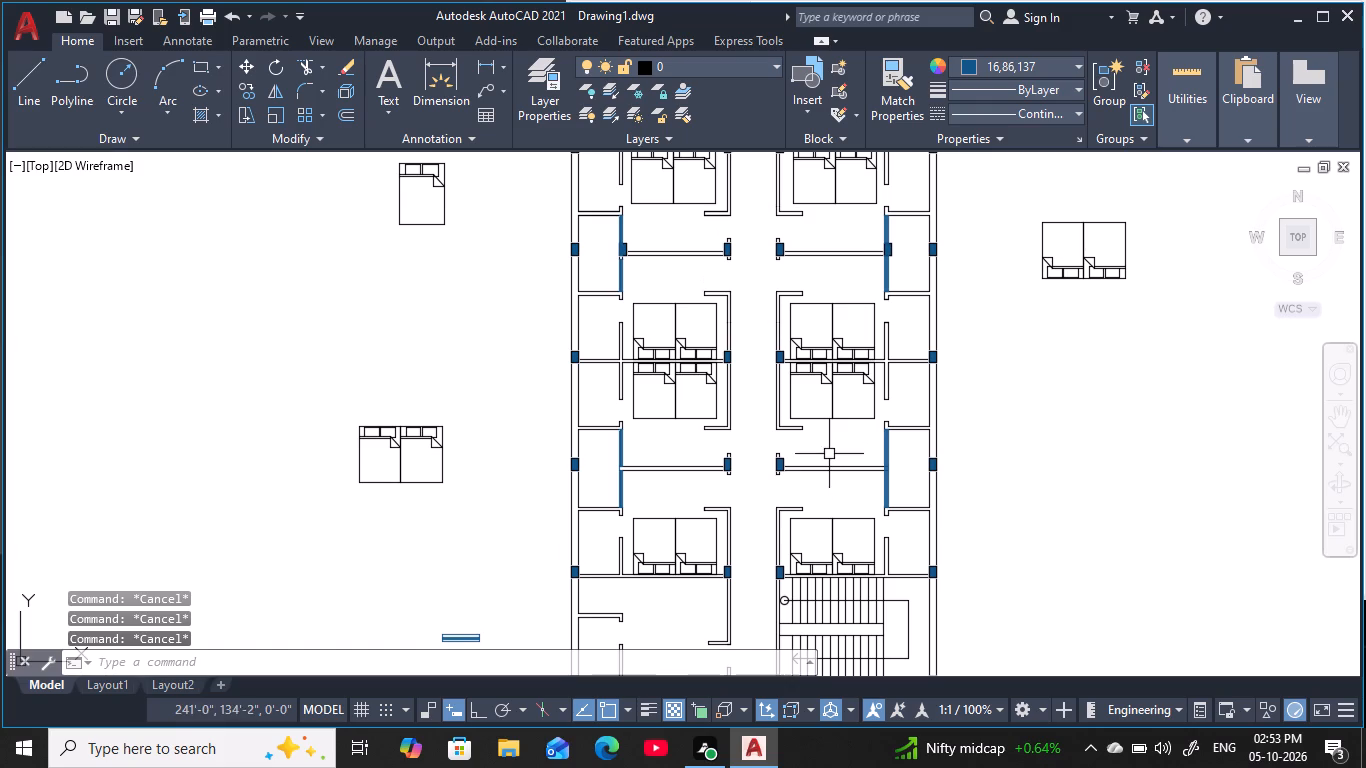
{"action": "key", "text": "Escape"}
{"action": "key", "text": "Escape"}
{"action": "scroll", "coordinate": [791, 418], "scroll_direction": "up", "scroll_amount": 1}
{"action": "scroll", "coordinate": [834, 463], "scroll_direction": "down", "scroll_amount": 1}
{"action": "middle_click_drag", "start_coordinate": [840, 468], "coordinate": [818, 500]}
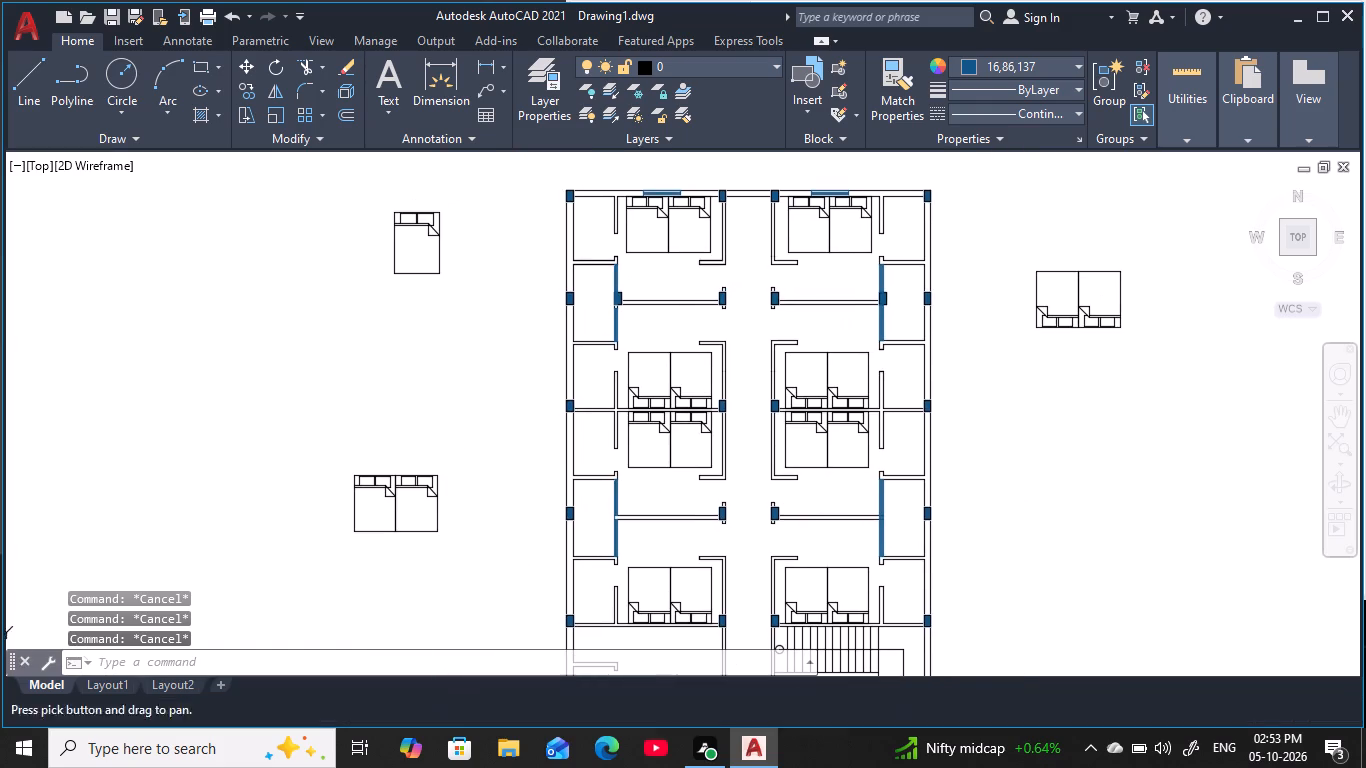
{"action": "key", "text": "Escape"}
{"action": "key", "text": "Escape"}
{"action": "key", "text": "Escape"}
{"action": "left_click", "coordinate": [1264, 387]}
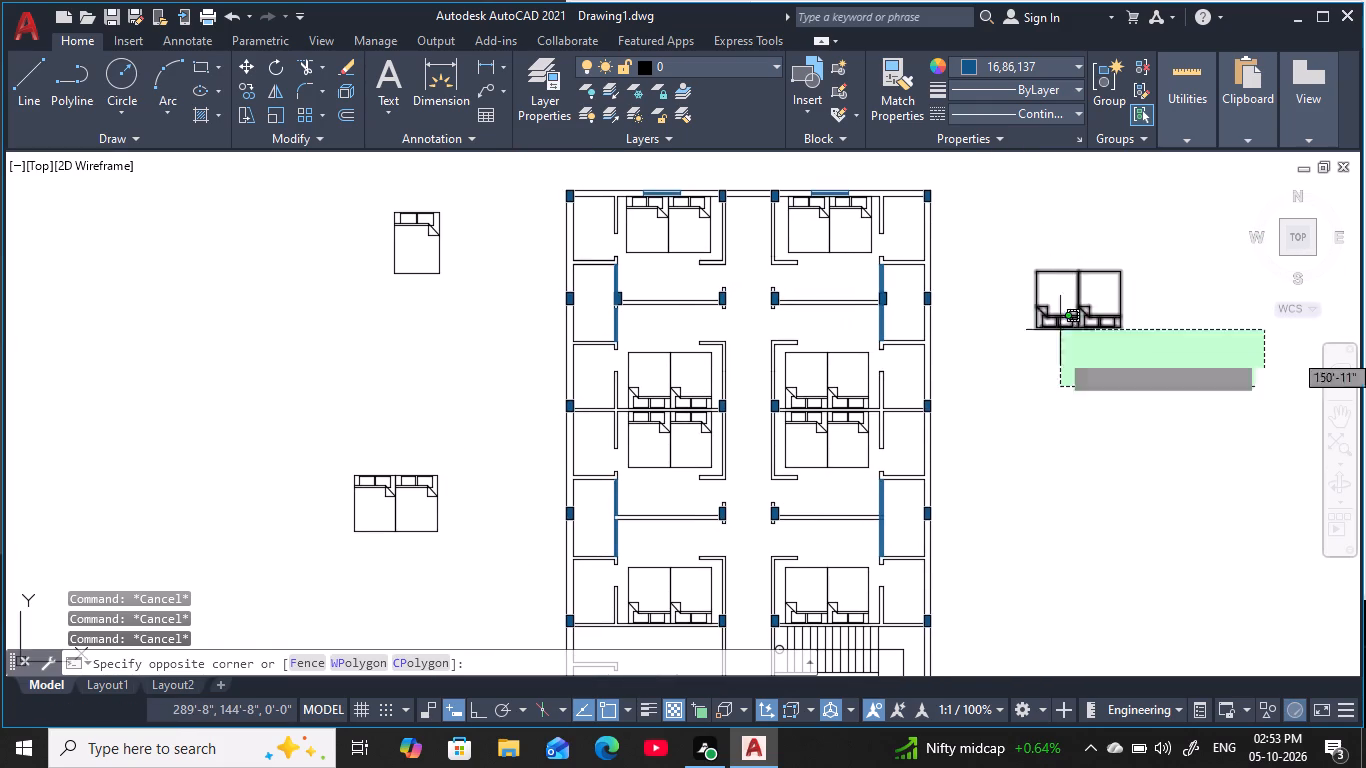
{"action": "key", "text": "Escape"}
{"action": "key", "text": "Escape"}
{"action": "middle_click_drag", "start_coordinate": [1000, 535], "coordinate": [1030, 475]}
{"action": "scroll", "coordinate": [1031, 477], "scroll_direction": "down", "scroll_amount": 1}
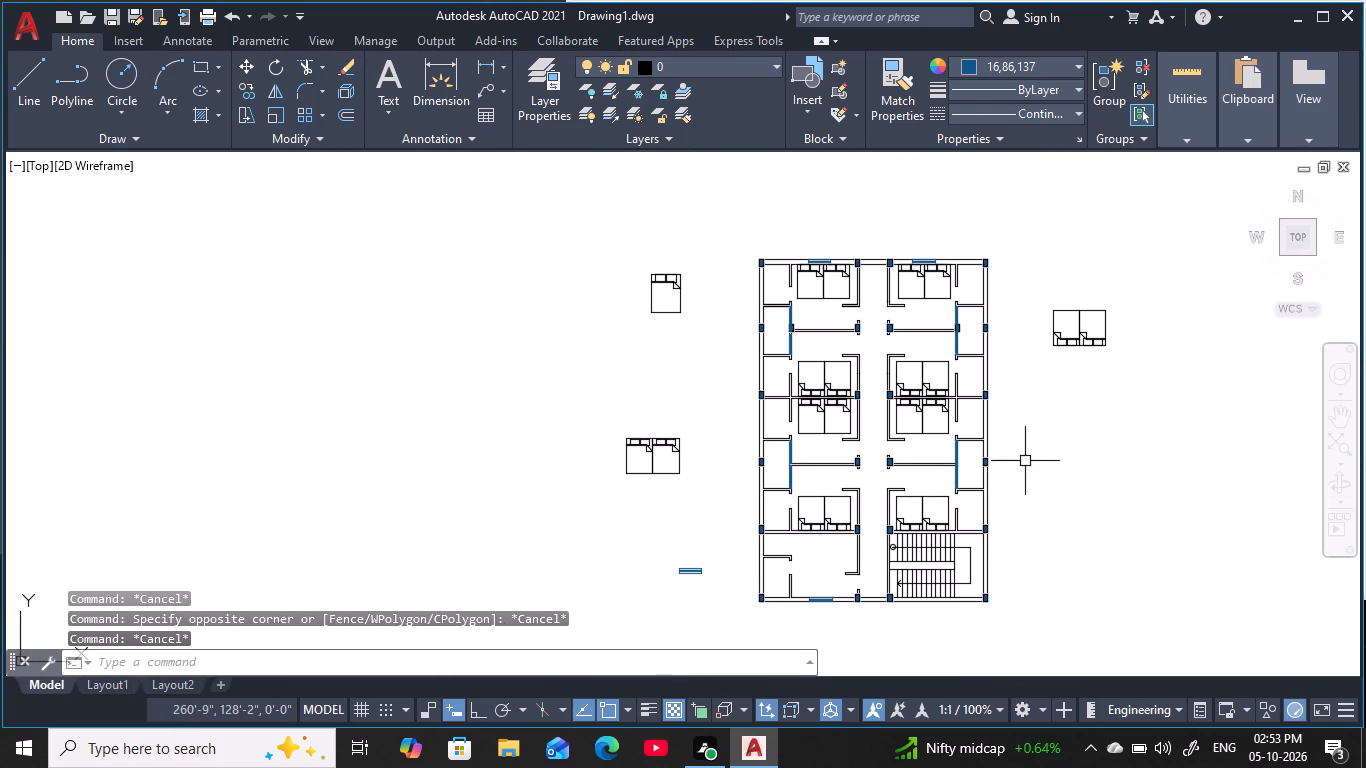
{"action": "scroll", "coordinate": [878, 385], "scroll_direction": "up", "scroll_amount": 2}
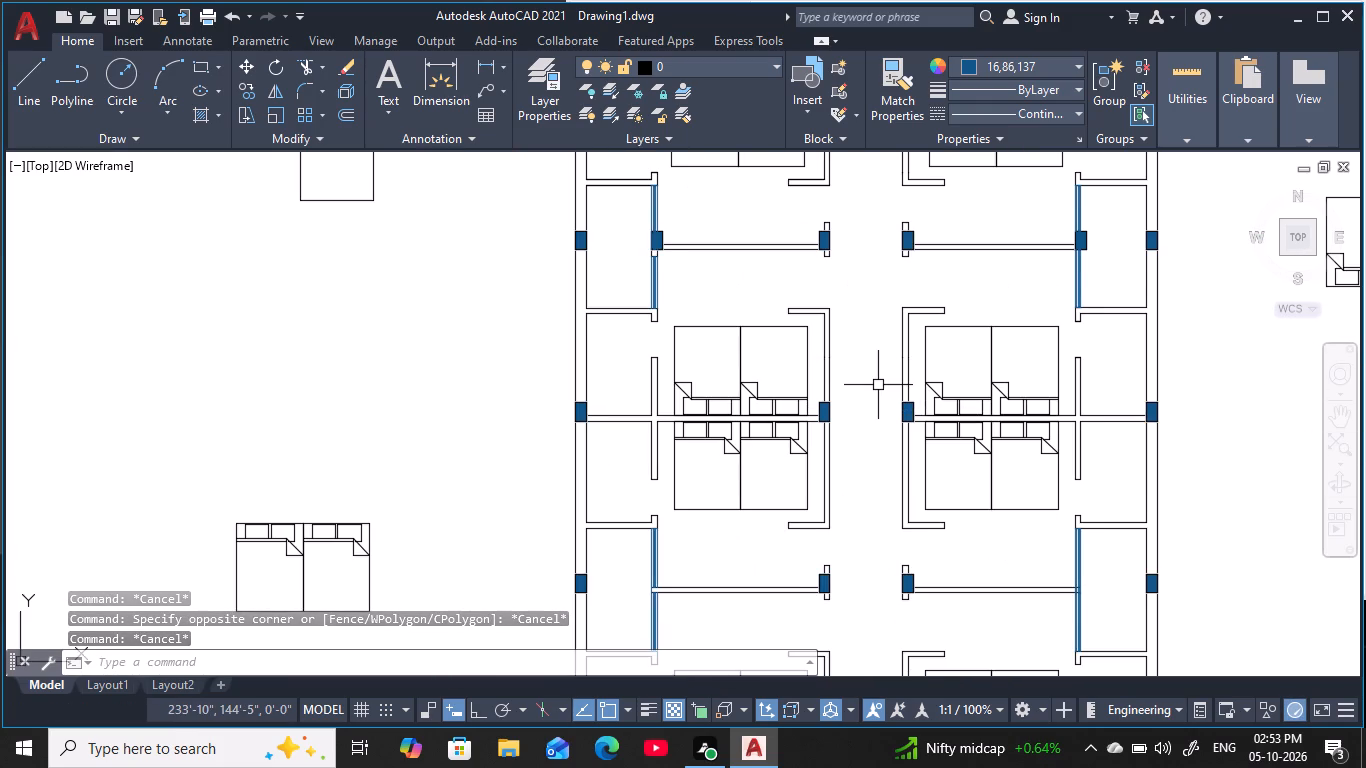
{"action": "middle_click_drag", "start_coordinate": [878, 385], "coordinate": [786, 458]}
{"action": "scroll", "coordinate": [753, 477], "scroll_direction": "down", "scroll_amount": 1}
{"action": "middle_click_drag", "start_coordinate": [716, 425], "coordinate": [706, 389]}
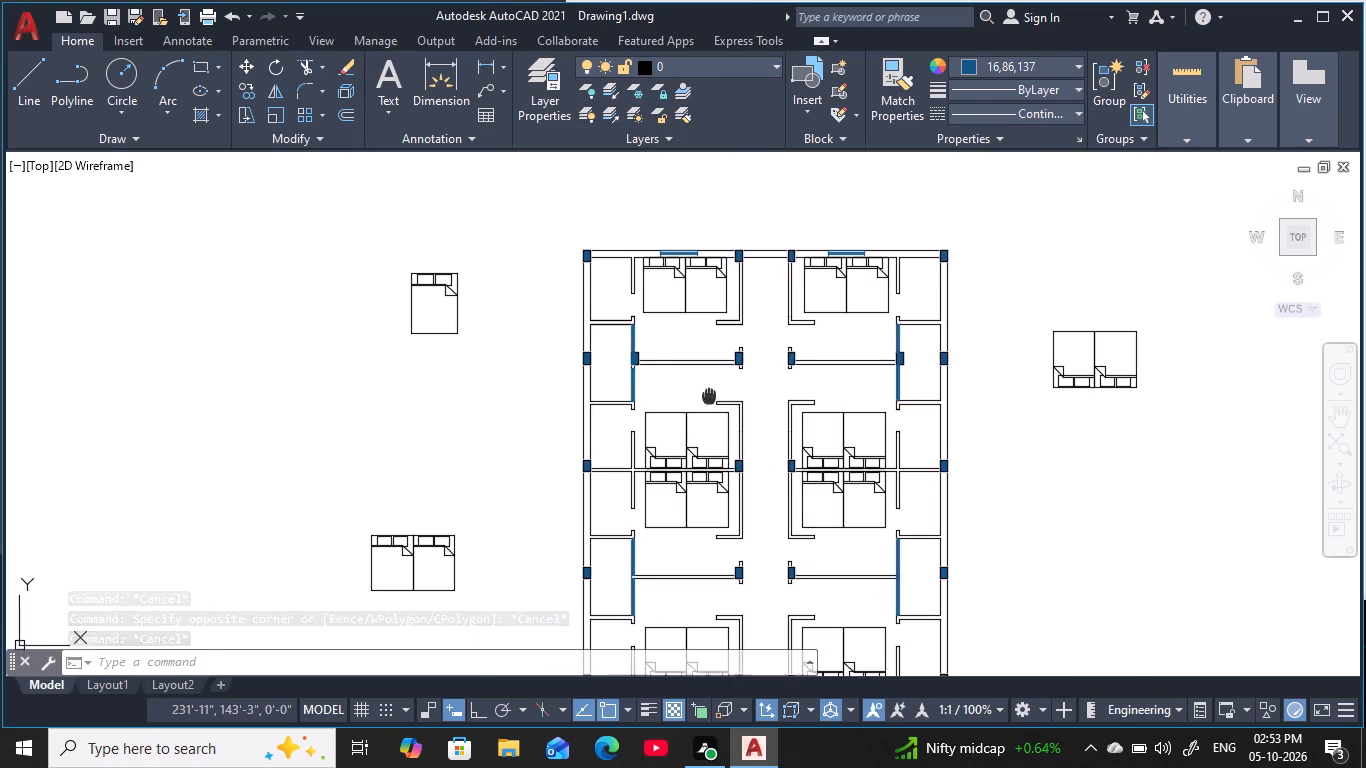
{"action": "middle_click_drag", "start_coordinate": [706, 389], "coordinate": [564, 283]}
{"action": "scroll", "coordinate": [546, 314], "scroll_direction": "down", "scroll_amount": 1}
{"action": "middle_click_drag", "start_coordinate": [552, 347], "coordinate": [557, 394]}
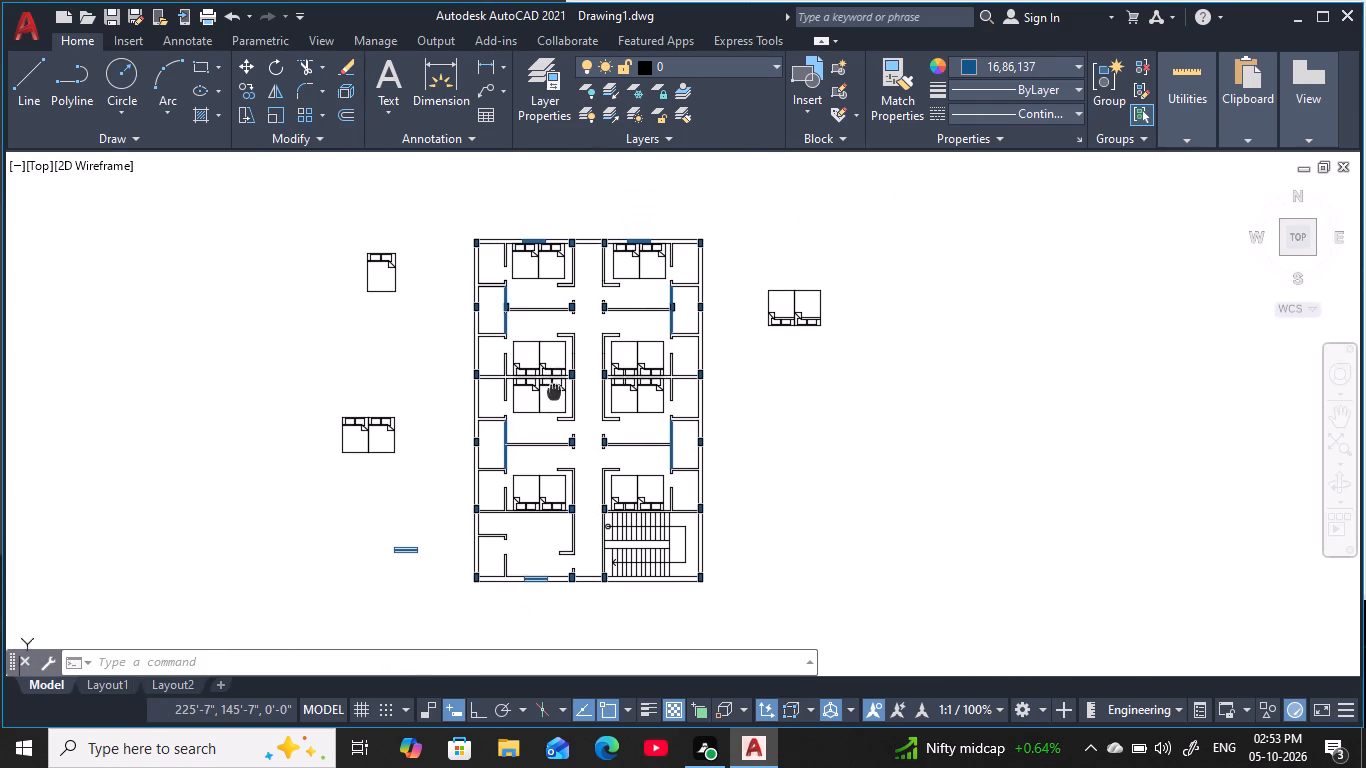
{"action": "middle_click_drag", "start_coordinate": [557, 394], "coordinate": [644, 379]}
{"action": "key", "text": "Escape"}
{"action": "key", "text": "Escape"}
{"action": "key", "text": "Escape"}
{"action": "key", "text": "Escape"}
{"action": "key", "text": "Escape"}
{"action": "key", "text": "Escape"}
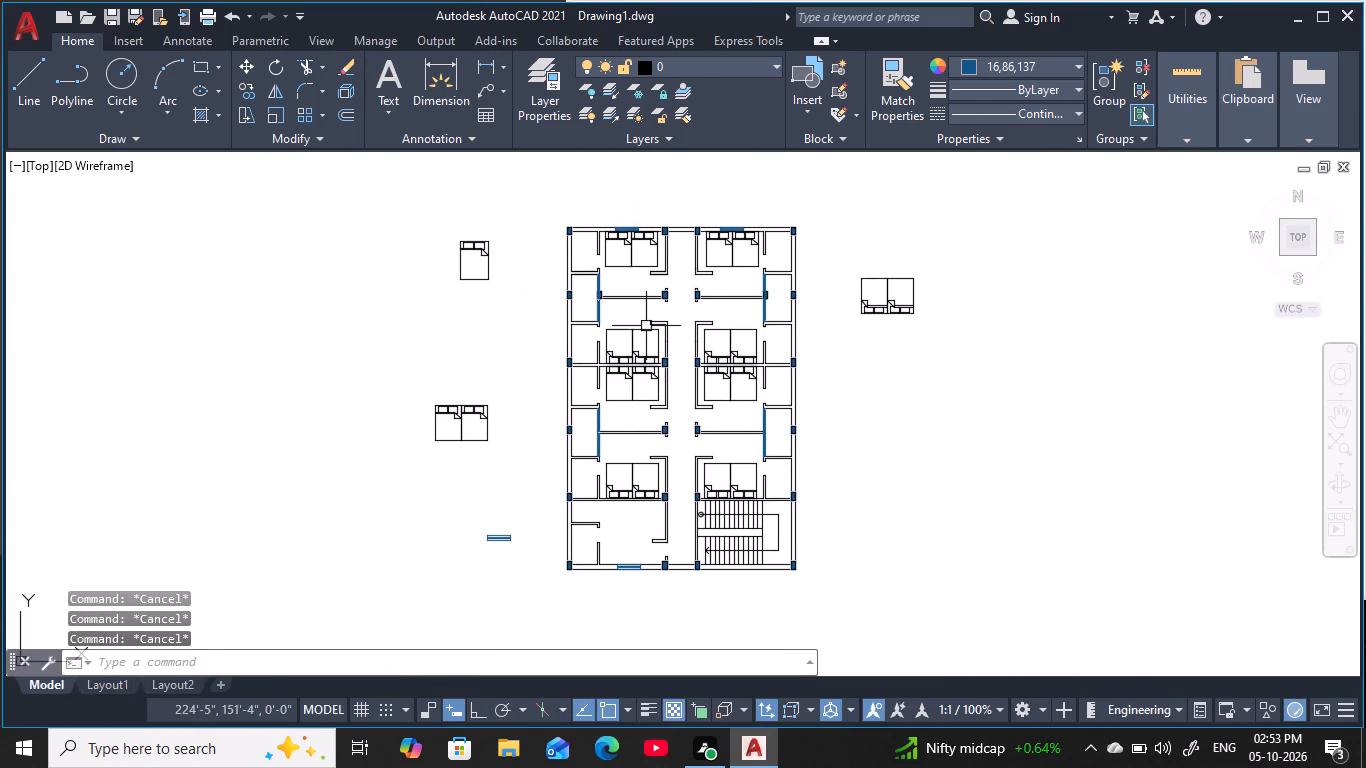
Erase the spare single bed, bed pair and window west of the plan, and the spare bed pair east of it.
{"action": "left_click", "coordinate": [531, 247]}
{"action": "left_click_drag", "start_coordinate": [189, 541], "coordinate": [191, 550]}
{"action": "key", "text": "Delete"}
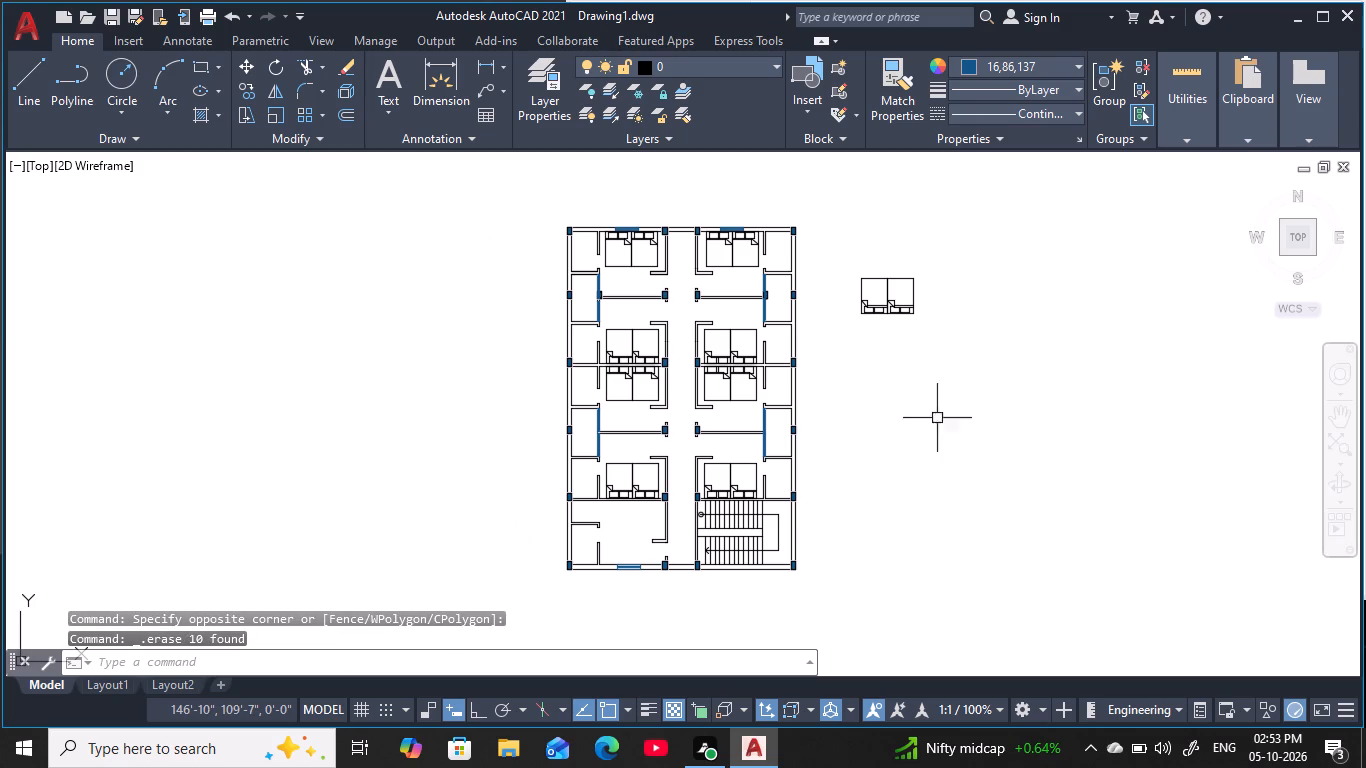
{"action": "left_click_drag", "start_coordinate": [951, 389], "coordinate": [949, 369]}
{"action": "left_click", "coordinate": [847, 229]}
{"action": "key", "text": "Delete"}
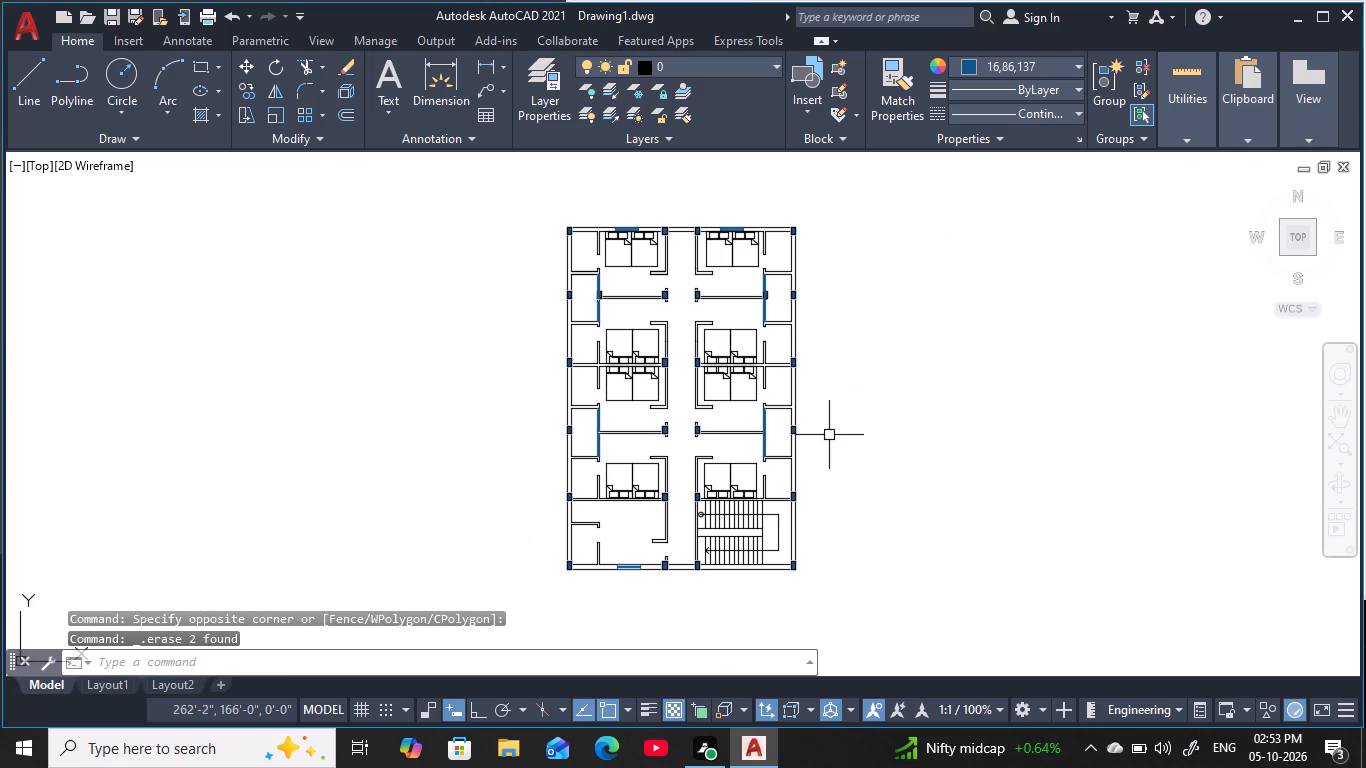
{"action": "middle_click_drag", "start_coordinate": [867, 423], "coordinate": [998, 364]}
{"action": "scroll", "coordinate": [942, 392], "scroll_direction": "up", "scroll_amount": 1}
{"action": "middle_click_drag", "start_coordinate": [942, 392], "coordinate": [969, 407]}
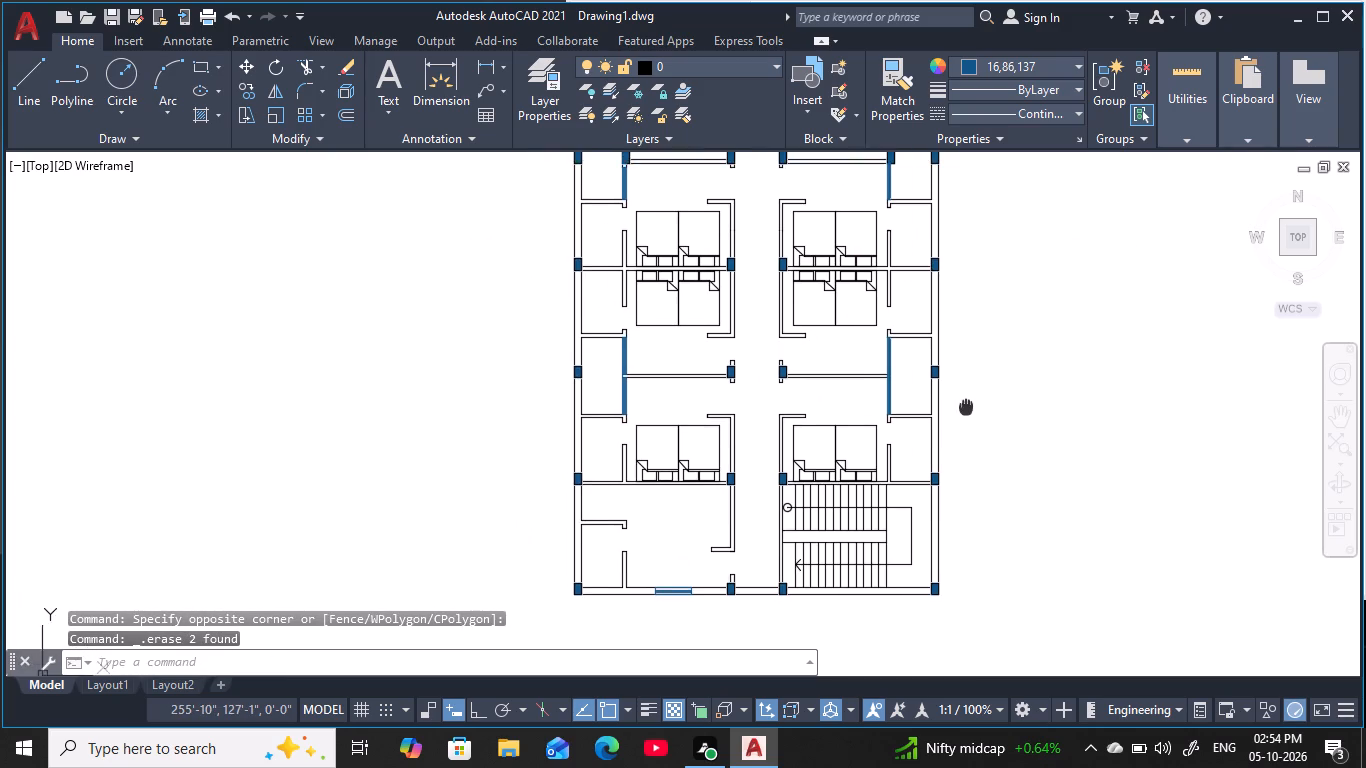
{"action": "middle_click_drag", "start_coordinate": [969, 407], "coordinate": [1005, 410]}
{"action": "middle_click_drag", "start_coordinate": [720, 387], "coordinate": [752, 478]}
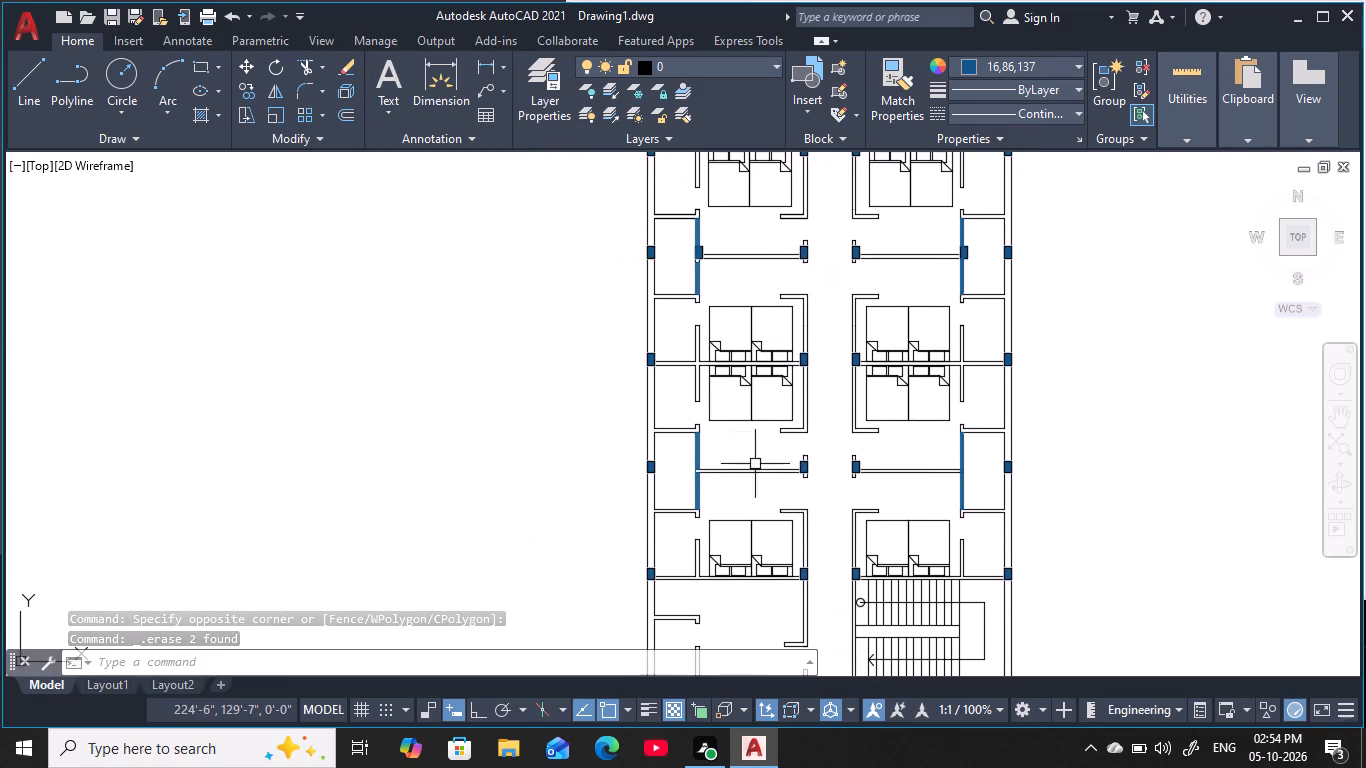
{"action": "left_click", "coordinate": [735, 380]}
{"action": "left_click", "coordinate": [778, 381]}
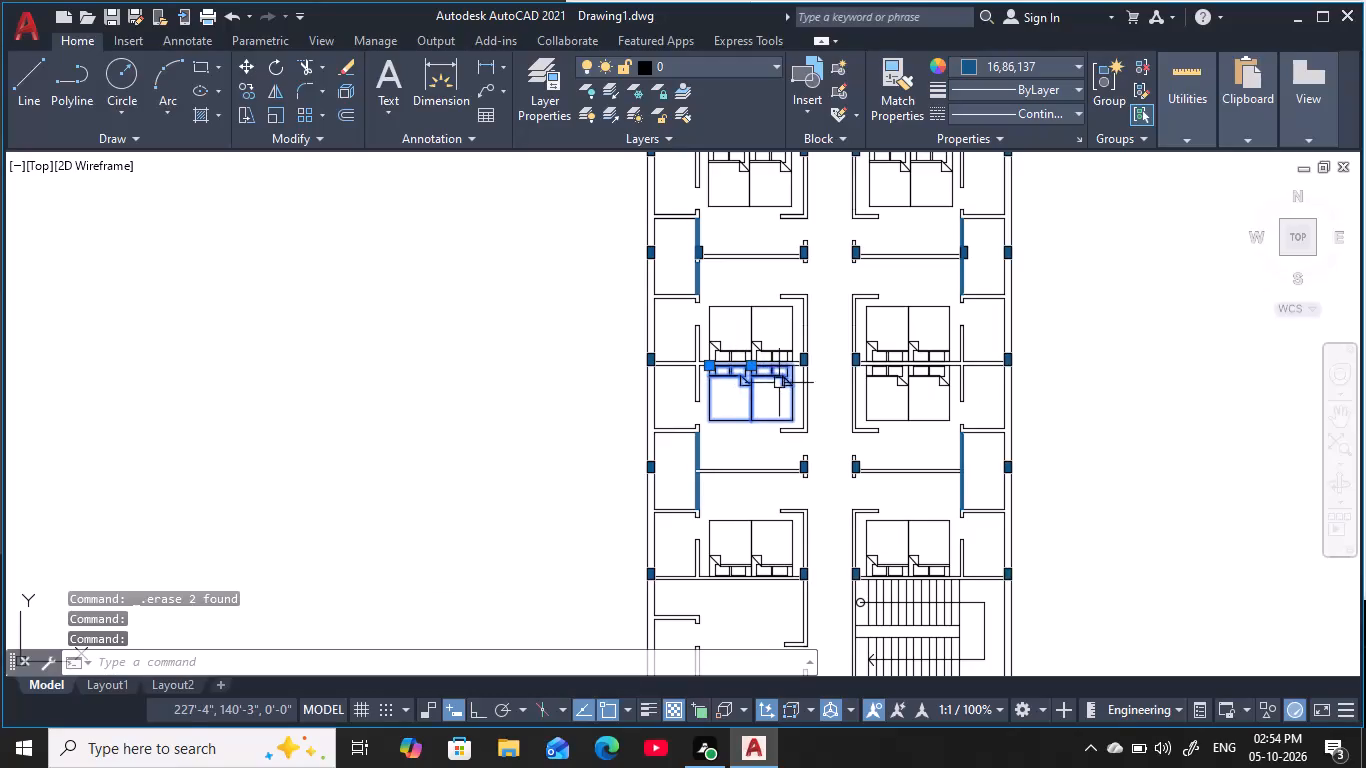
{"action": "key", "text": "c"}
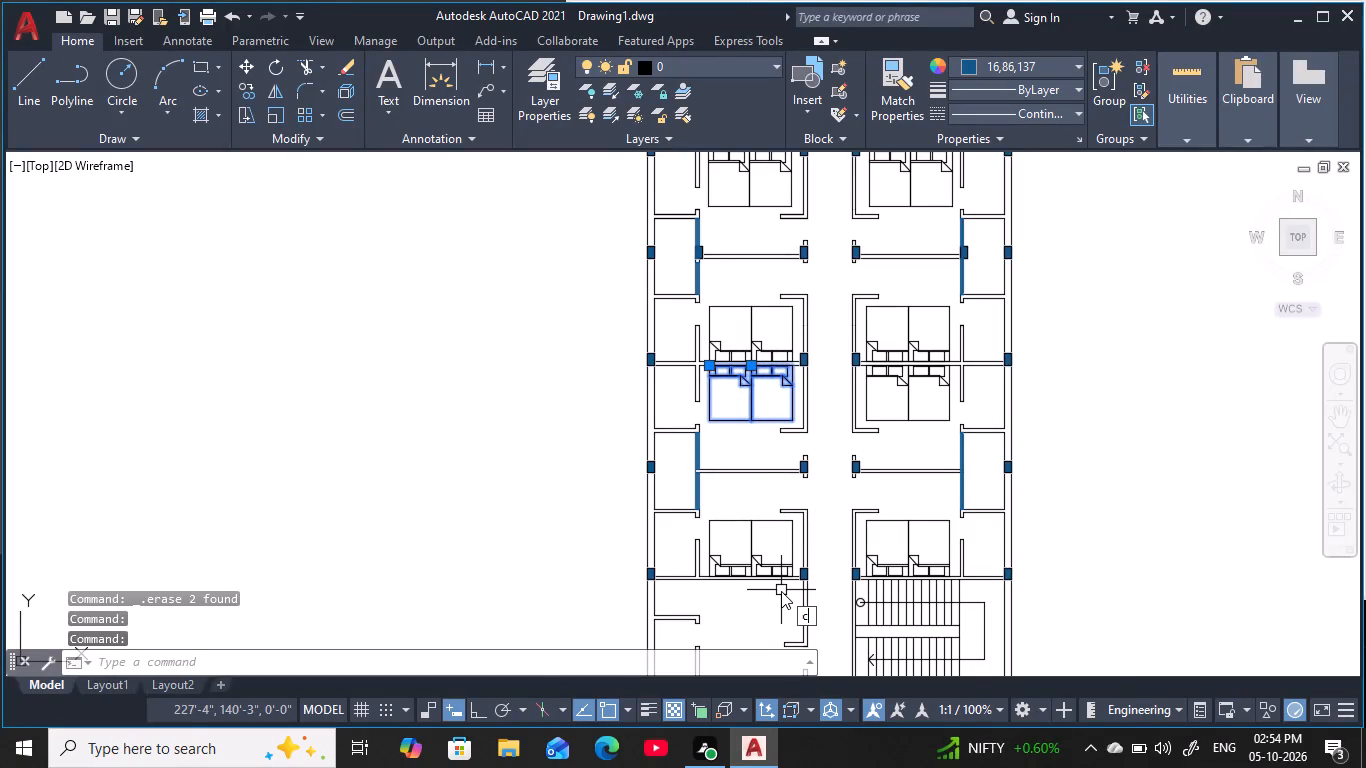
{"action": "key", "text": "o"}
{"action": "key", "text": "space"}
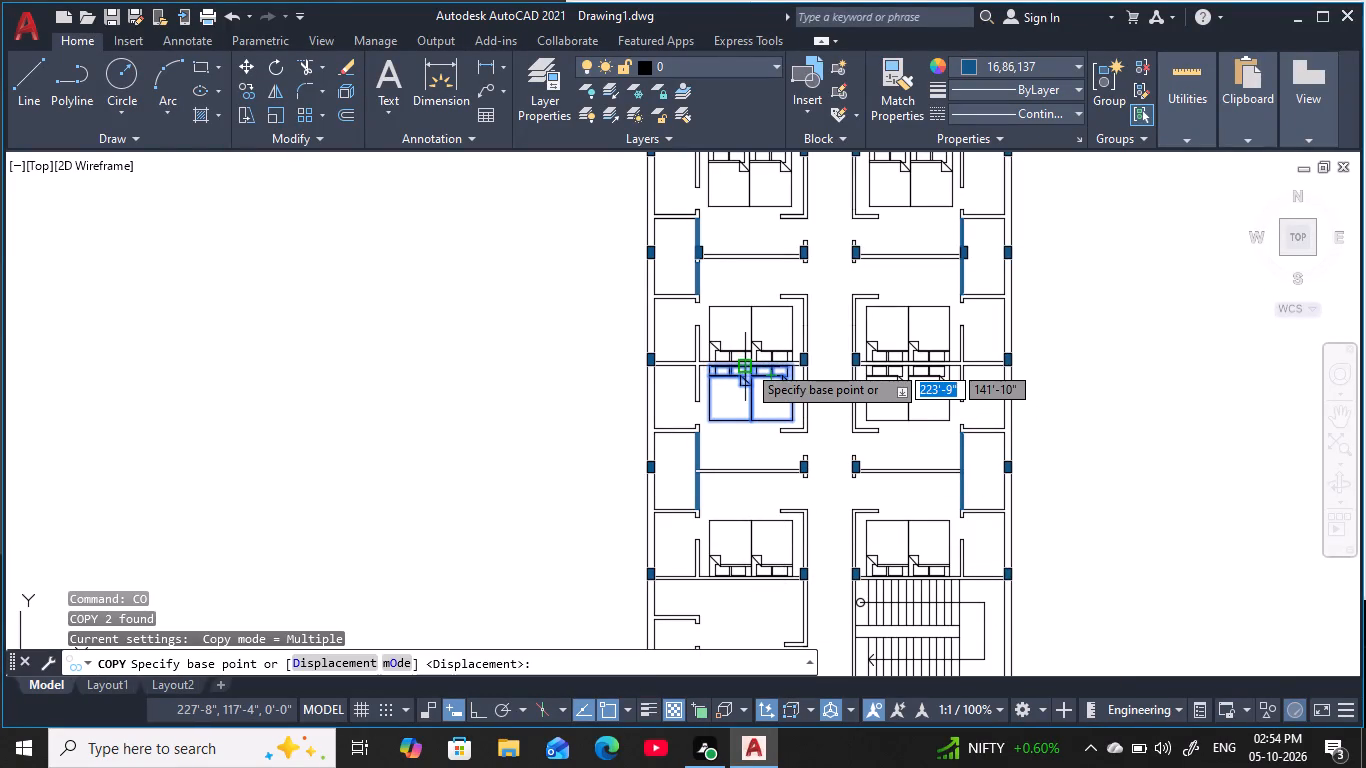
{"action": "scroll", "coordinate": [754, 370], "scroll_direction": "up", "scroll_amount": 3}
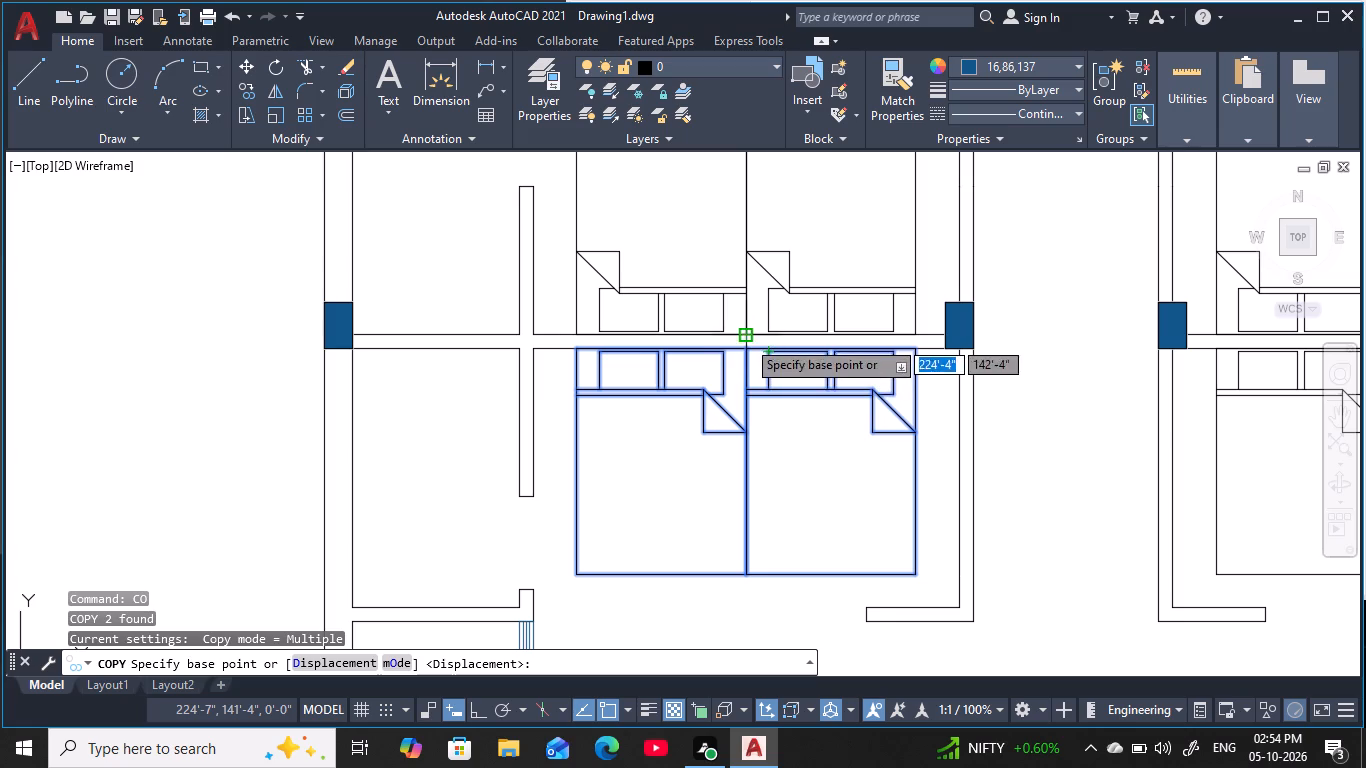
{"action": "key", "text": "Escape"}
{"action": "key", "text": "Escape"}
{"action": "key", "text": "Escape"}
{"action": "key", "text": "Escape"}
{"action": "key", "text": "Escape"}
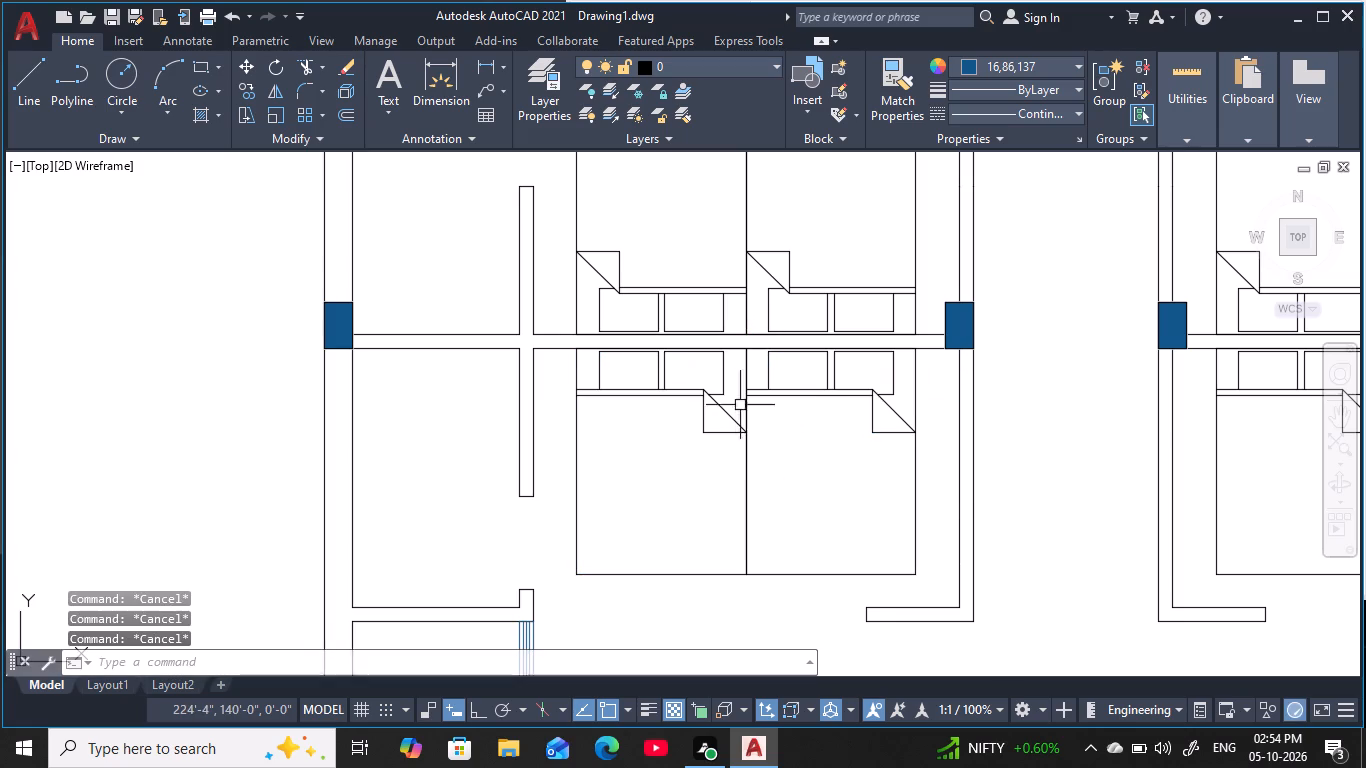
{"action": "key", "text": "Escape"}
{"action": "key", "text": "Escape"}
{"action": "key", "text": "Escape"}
Copy the third west bedroom's bed pair by its shared headboard corner to the north wall of the southwest bedroom.
{"action": "left_click", "coordinate": [721, 407]}
{"action": "left_click", "coordinate": [800, 383]}
{"action": "left_click", "coordinate": [794, 404]}
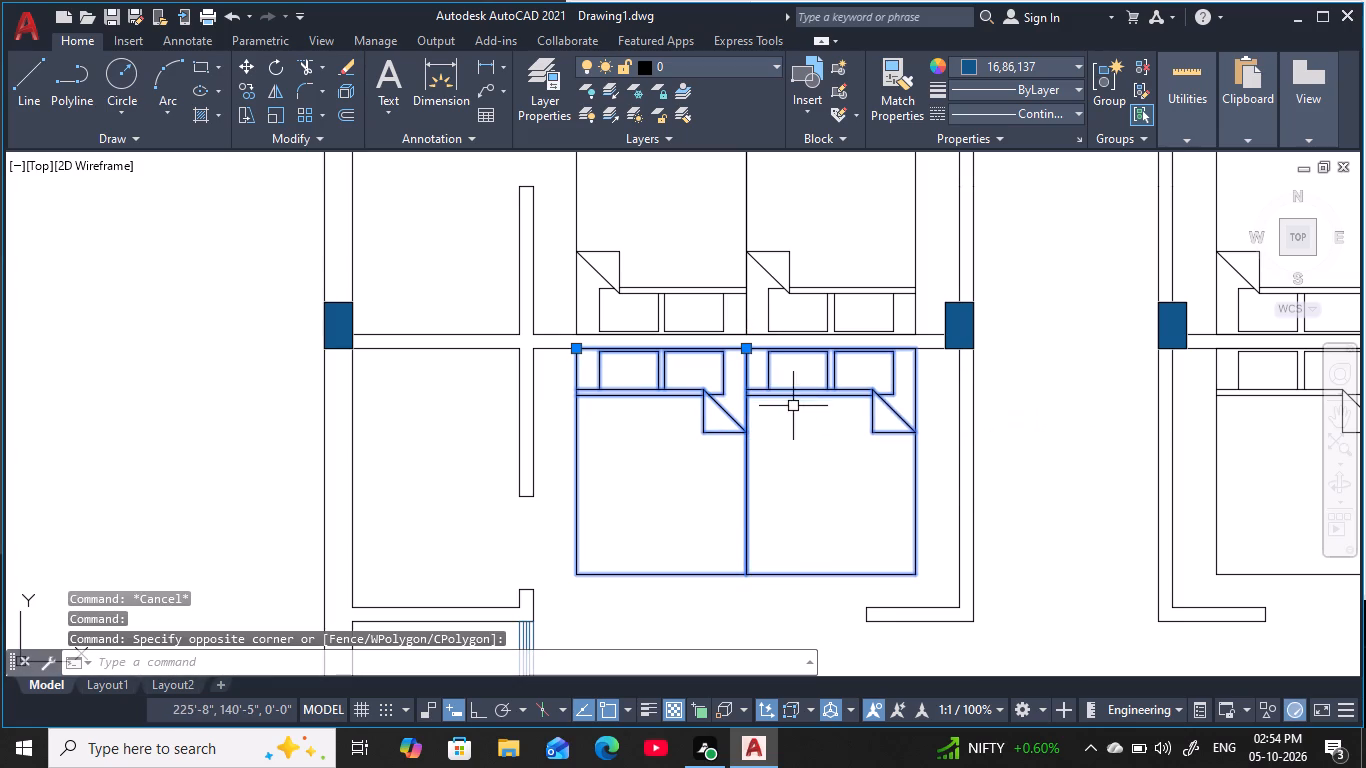
{"action": "key", "text": "c"}
{"action": "type", "text": "o"}
{"action": "key", "text": "space"}
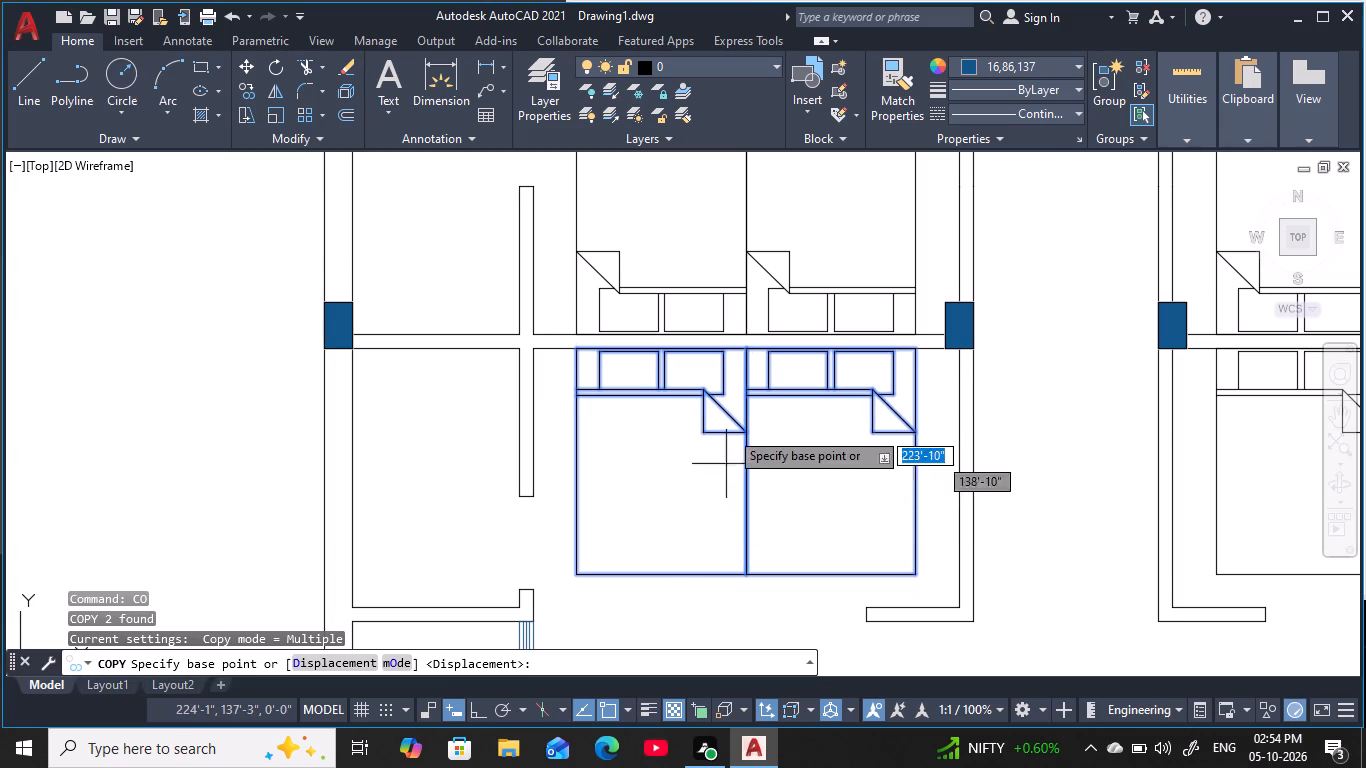
{"action": "left_click", "coordinate": [748, 351]}
{"action": "middle_click_drag", "start_coordinate": [777, 490], "coordinate": [775, 399]}
{"action": "scroll", "coordinate": [775, 402], "scroll_direction": "down", "scroll_amount": 4}
{"action": "scroll", "coordinate": [768, 492], "scroll_direction": "down", "scroll_amount": 1}
{"action": "middle_click_drag", "start_coordinate": [768, 508], "coordinate": [733, 362]}
{"action": "scroll", "coordinate": [725, 392], "scroll_direction": "up", "scroll_amount": 3}
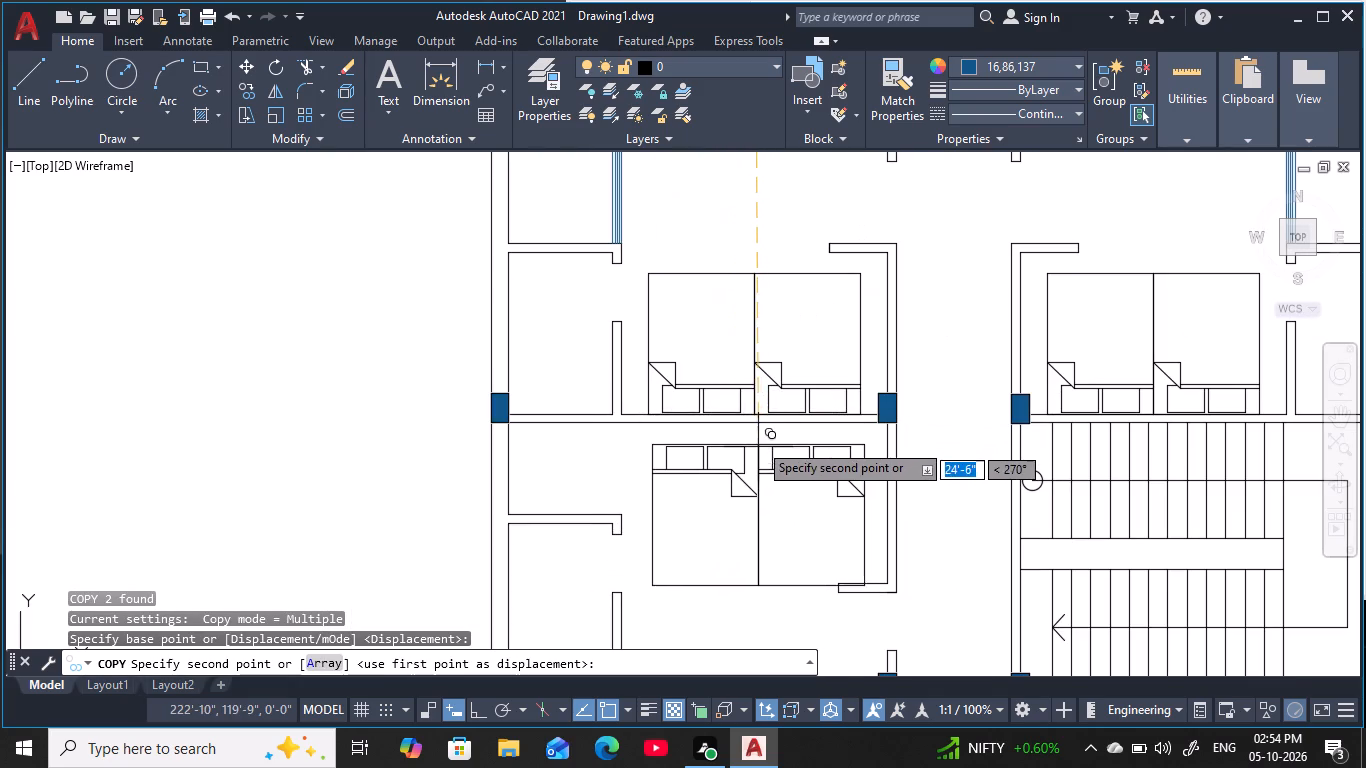
{"action": "left_click", "coordinate": [758, 419]}
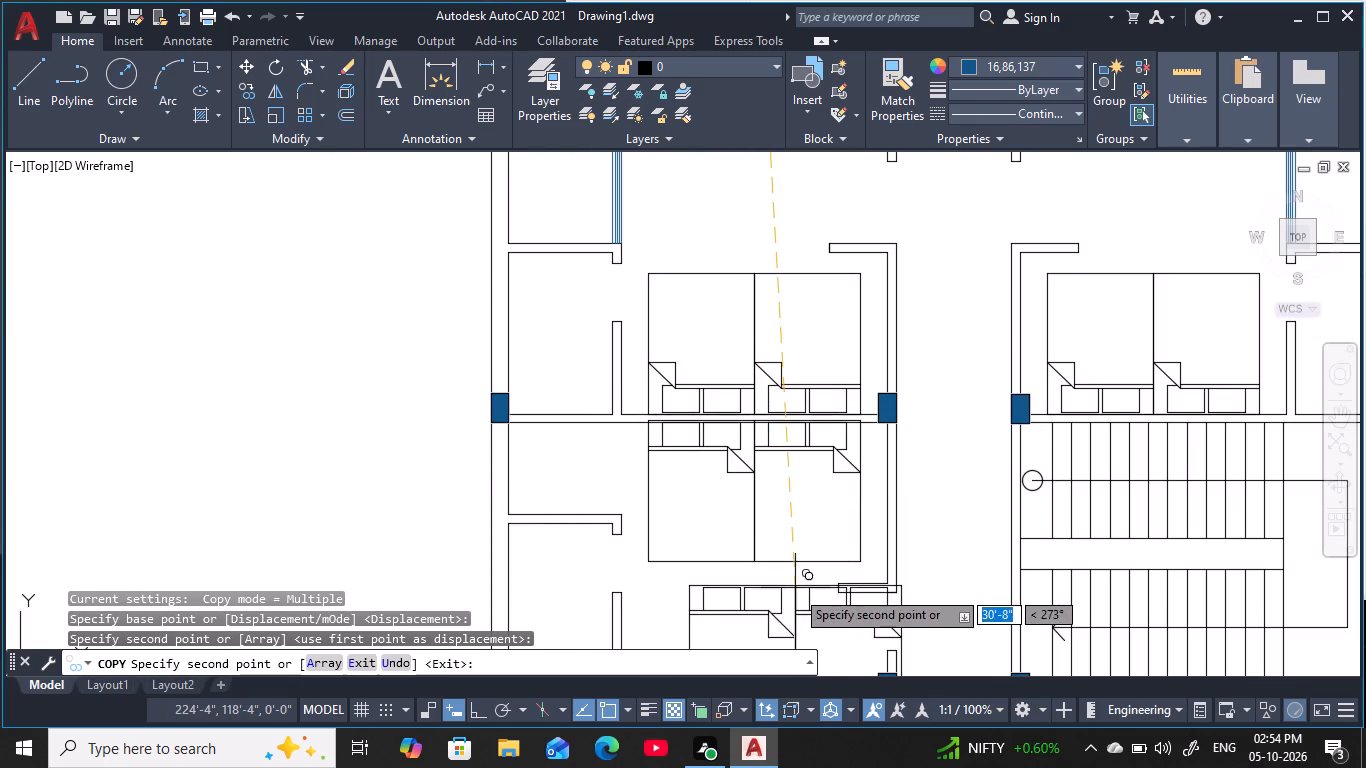
{"action": "key", "text": "Escape"}
{"action": "key", "text": "Escape"}
{"action": "key", "text": "Escape"}
{"action": "key", "text": "Escape"}
{"action": "key", "text": "Escape"}
Move the southwest bedroom's bed pair by its shared headboard corner so the headboards sit on the north wall's inner face.
{"action": "left_click", "coordinate": [779, 454]}
{"action": "left_click", "coordinate": [690, 469]}
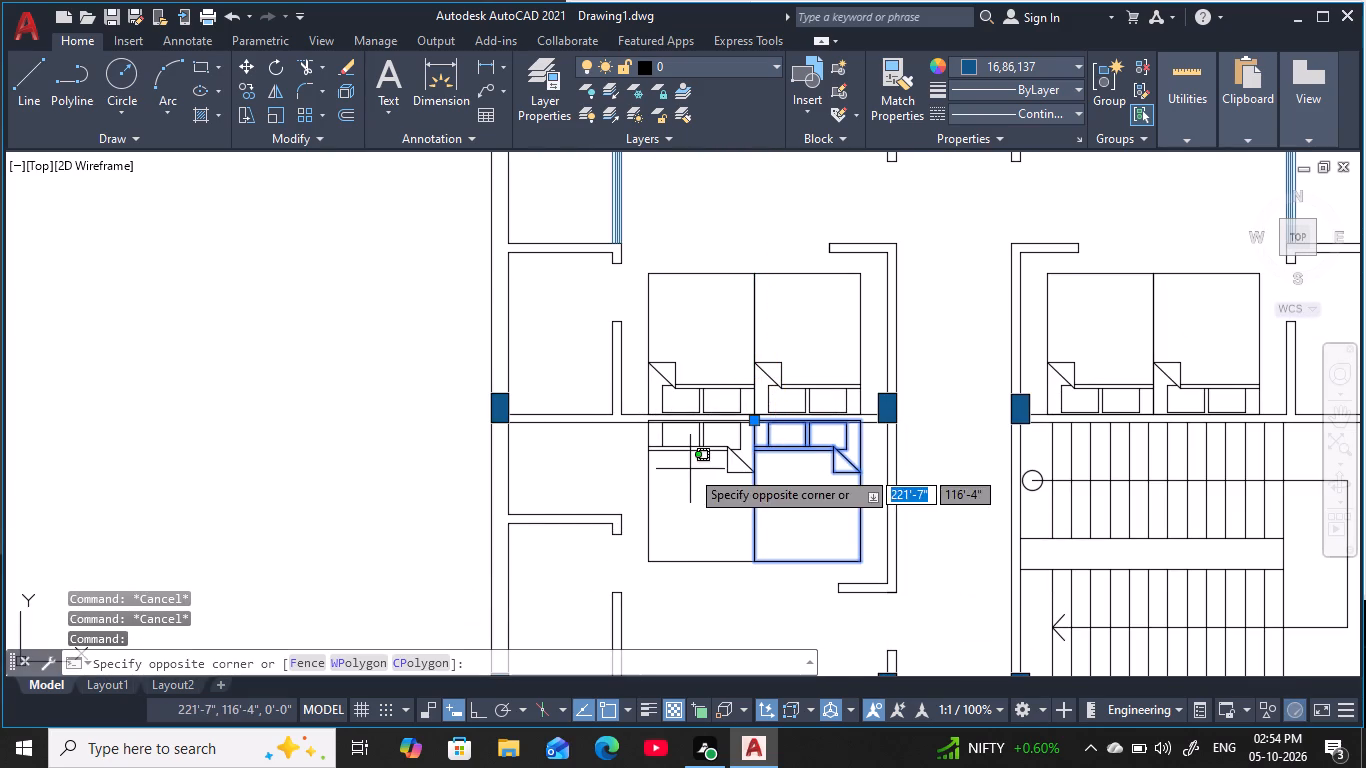
{"action": "left_click", "coordinate": [727, 440]}
{"action": "left_click", "coordinate": [722, 448]}
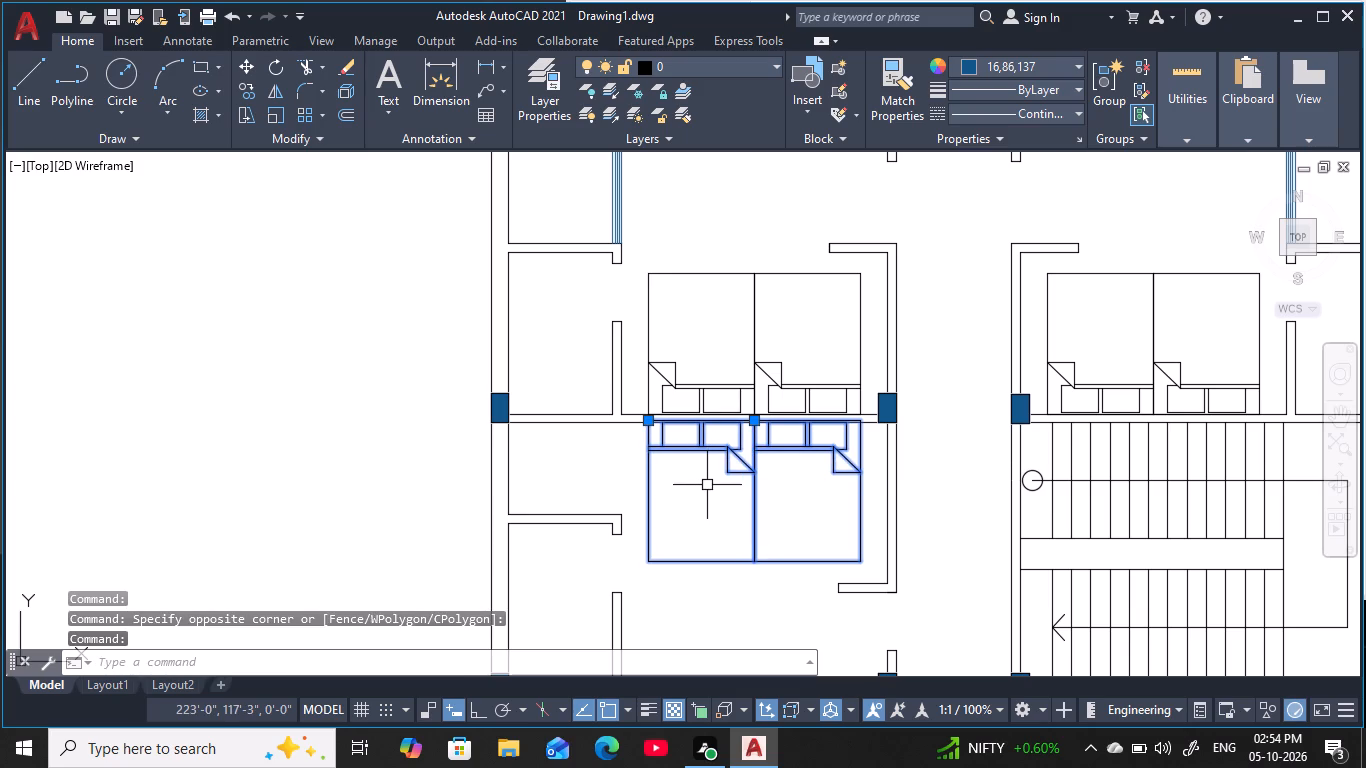
{"action": "key", "text": "m"}
{"action": "key", "text": "space"}
{"action": "scroll", "coordinate": [751, 412], "scroll_direction": "up", "scroll_amount": 5}
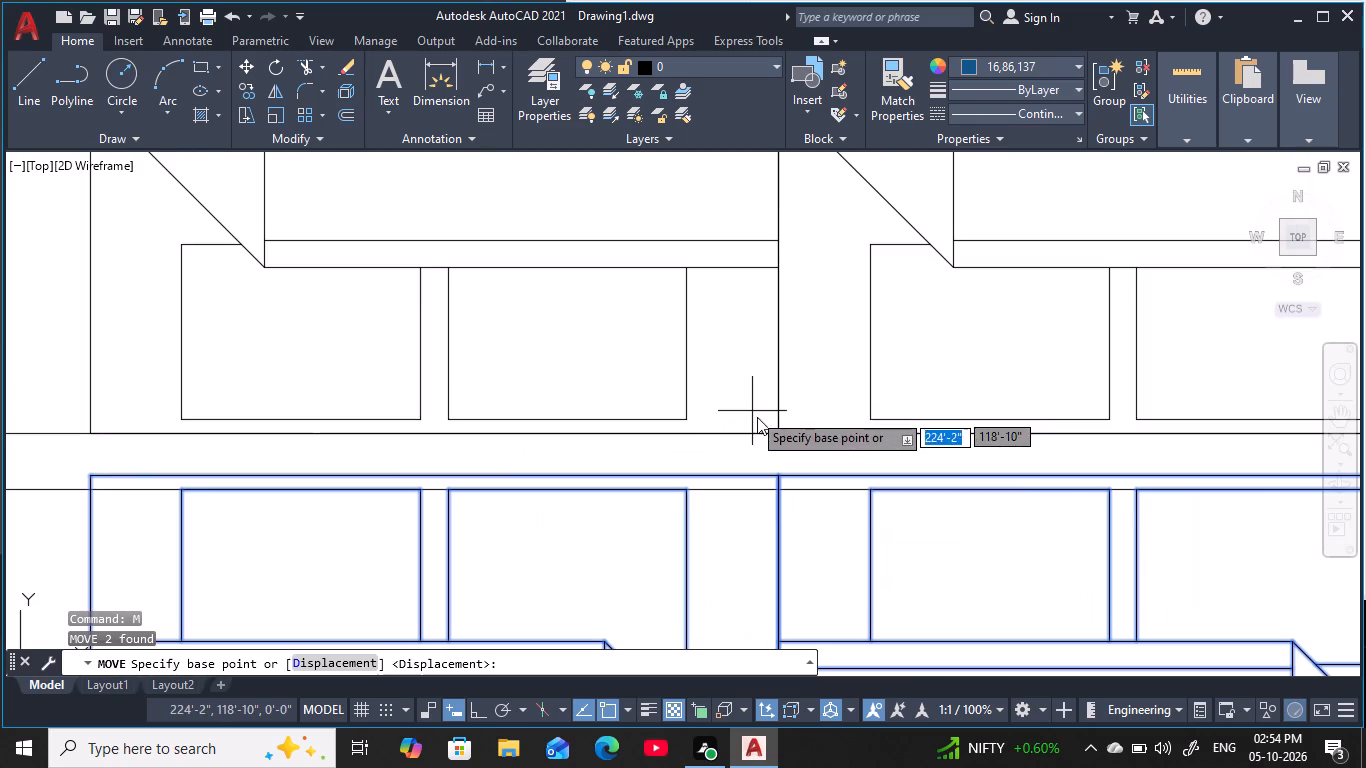
{"action": "left_click", "coordinate": [785, 476]}
{"action": "scroll", "coordinate": [806, 493], "scroll_direction": "down", "scroll_amount": 4}
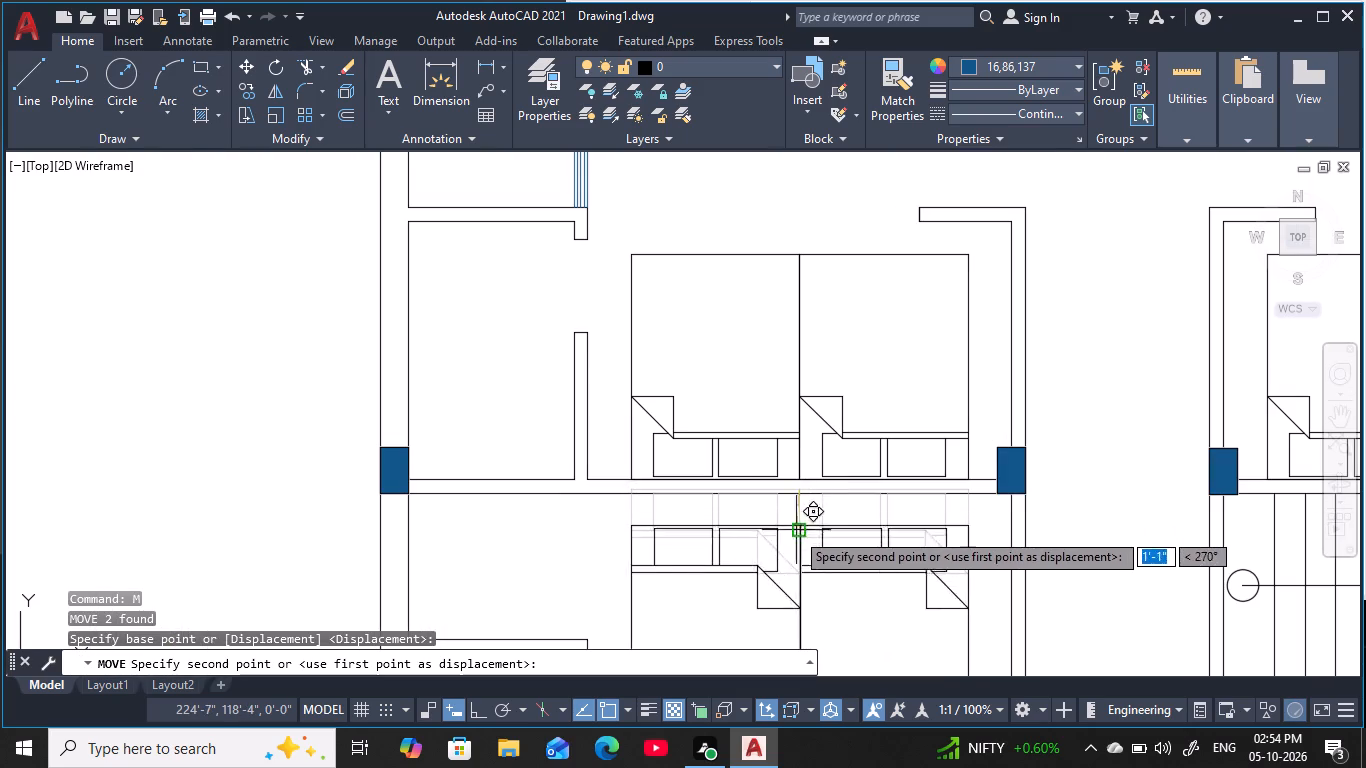
{"action": "scroll", "coordinate": [801, 493], "scroll_direction": "up", "scroll_amount": 4}
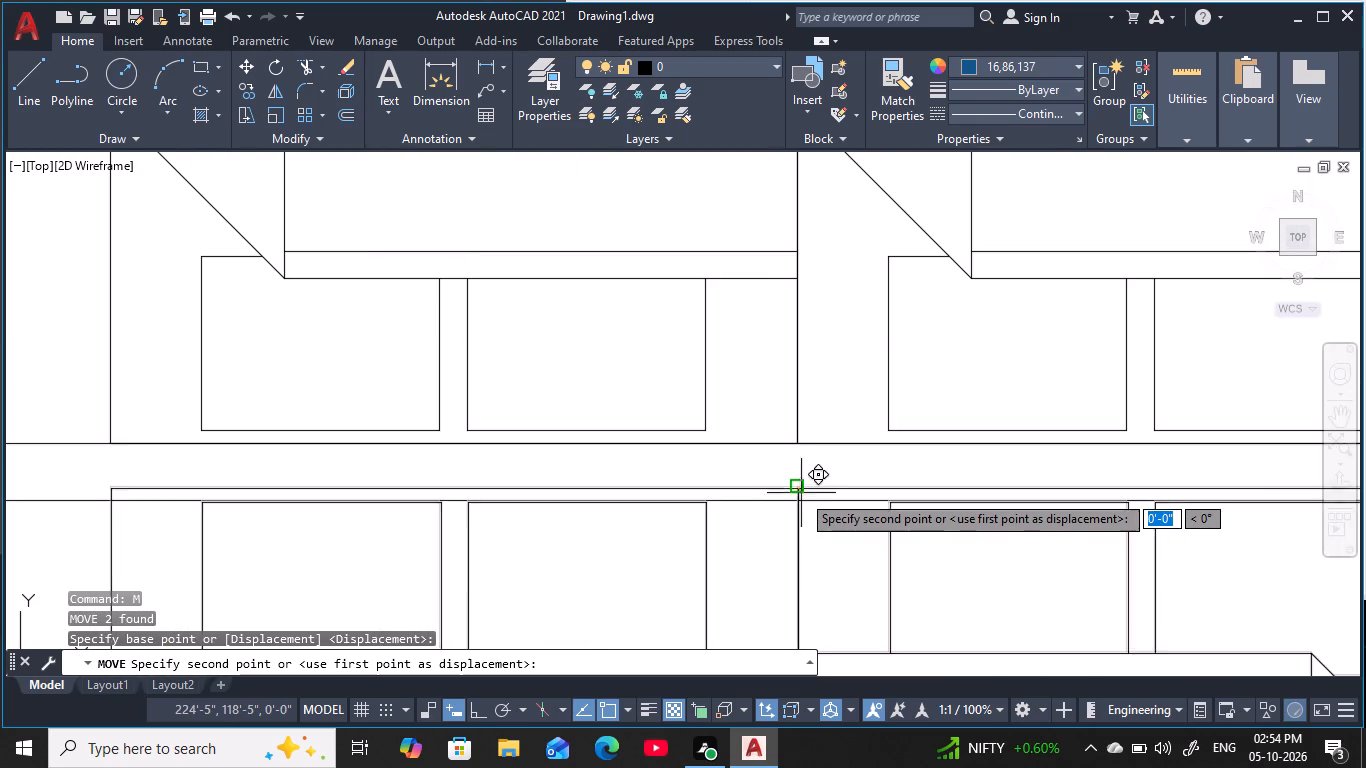
{"action": "left_click", "coordinate": [793, 500]}
{"action": "scroll", "coordinate": [811, 575], "scroll_direction": "down", "scroll_amount": 4}
{"action": "middle_click_drag", "start_coordinate": [821, 559], "coordinate": [805, 435]}
{"action": "scroll", "coordinate": [824, 528], "scroll_direction": "down", "scroll_amount": 1}
{"action": "key", "text": "Escape"}
{"action": "key", "text": "Escape"}
{"action": "scroll", "coordinate": [827, 539], "scroll_direction": "up", "scroll_amount": 1}
{"action": "middle_click_drag", "start_coordinate": [828, 538], "coordinate": [839, 458]}
{"action": "key", "text": "Escape"}
{"action": "key", "text": "Escape"}
{"action": "key", "text": "Escape"}
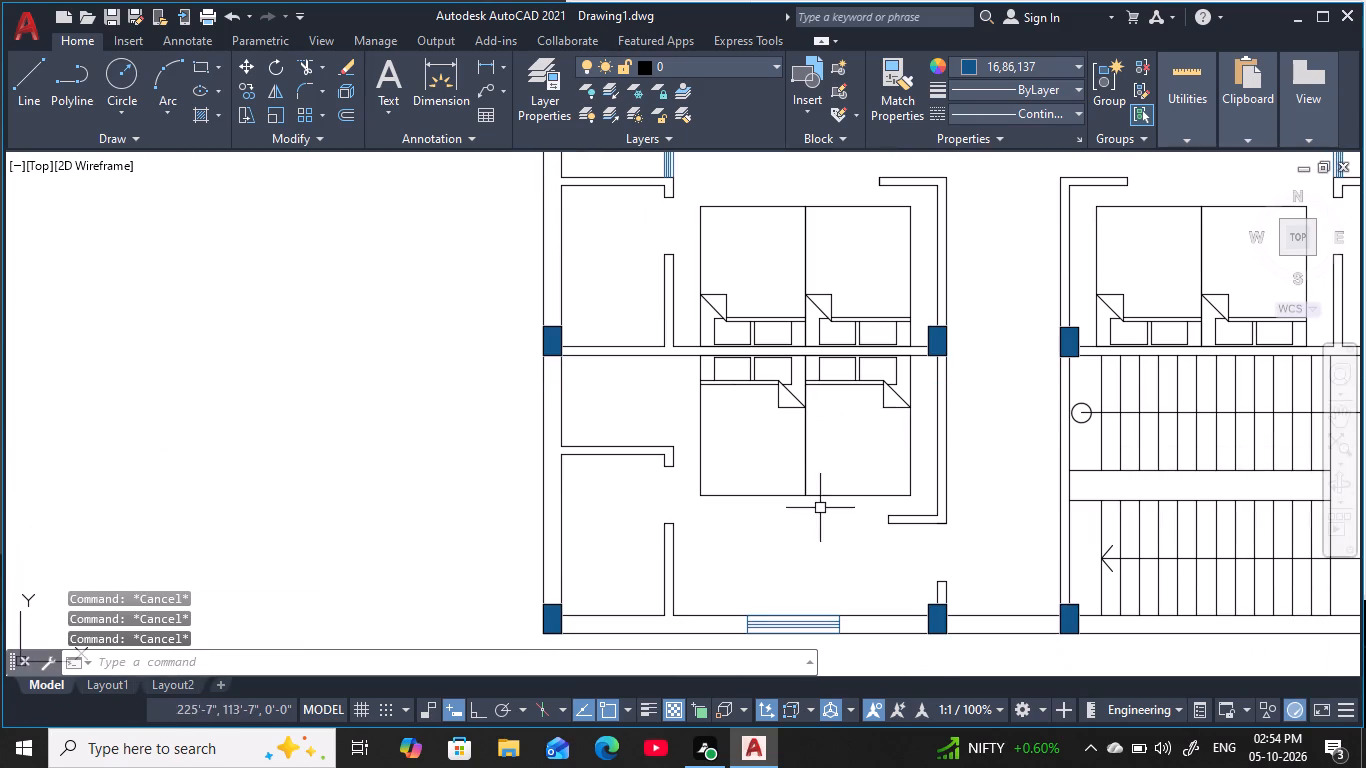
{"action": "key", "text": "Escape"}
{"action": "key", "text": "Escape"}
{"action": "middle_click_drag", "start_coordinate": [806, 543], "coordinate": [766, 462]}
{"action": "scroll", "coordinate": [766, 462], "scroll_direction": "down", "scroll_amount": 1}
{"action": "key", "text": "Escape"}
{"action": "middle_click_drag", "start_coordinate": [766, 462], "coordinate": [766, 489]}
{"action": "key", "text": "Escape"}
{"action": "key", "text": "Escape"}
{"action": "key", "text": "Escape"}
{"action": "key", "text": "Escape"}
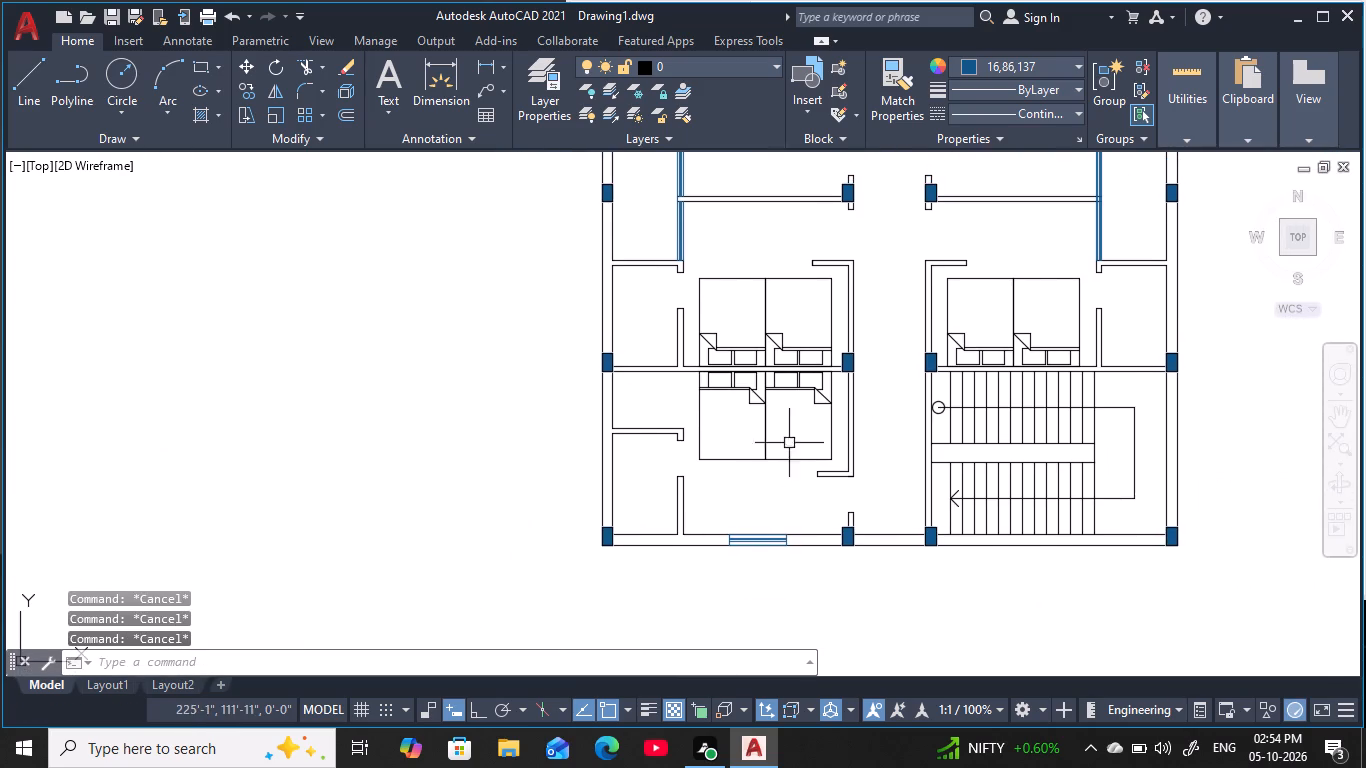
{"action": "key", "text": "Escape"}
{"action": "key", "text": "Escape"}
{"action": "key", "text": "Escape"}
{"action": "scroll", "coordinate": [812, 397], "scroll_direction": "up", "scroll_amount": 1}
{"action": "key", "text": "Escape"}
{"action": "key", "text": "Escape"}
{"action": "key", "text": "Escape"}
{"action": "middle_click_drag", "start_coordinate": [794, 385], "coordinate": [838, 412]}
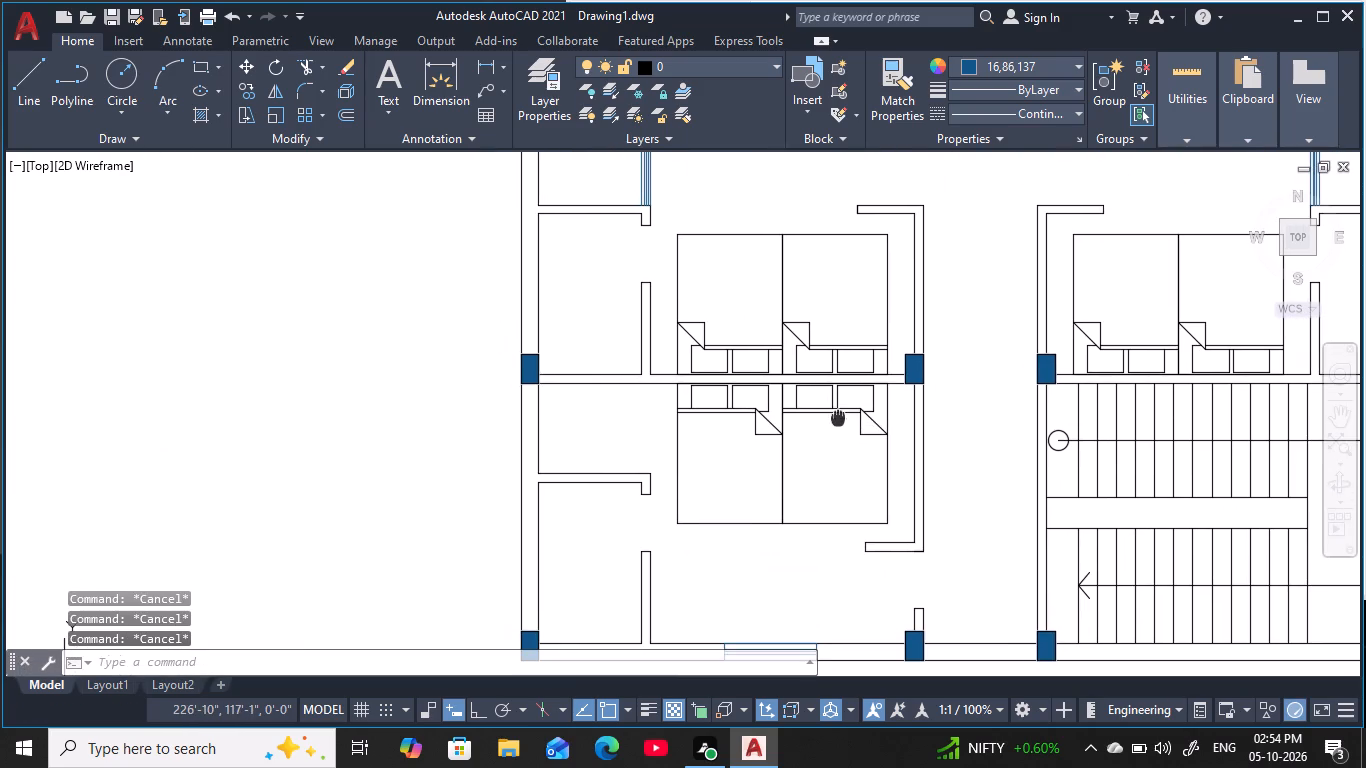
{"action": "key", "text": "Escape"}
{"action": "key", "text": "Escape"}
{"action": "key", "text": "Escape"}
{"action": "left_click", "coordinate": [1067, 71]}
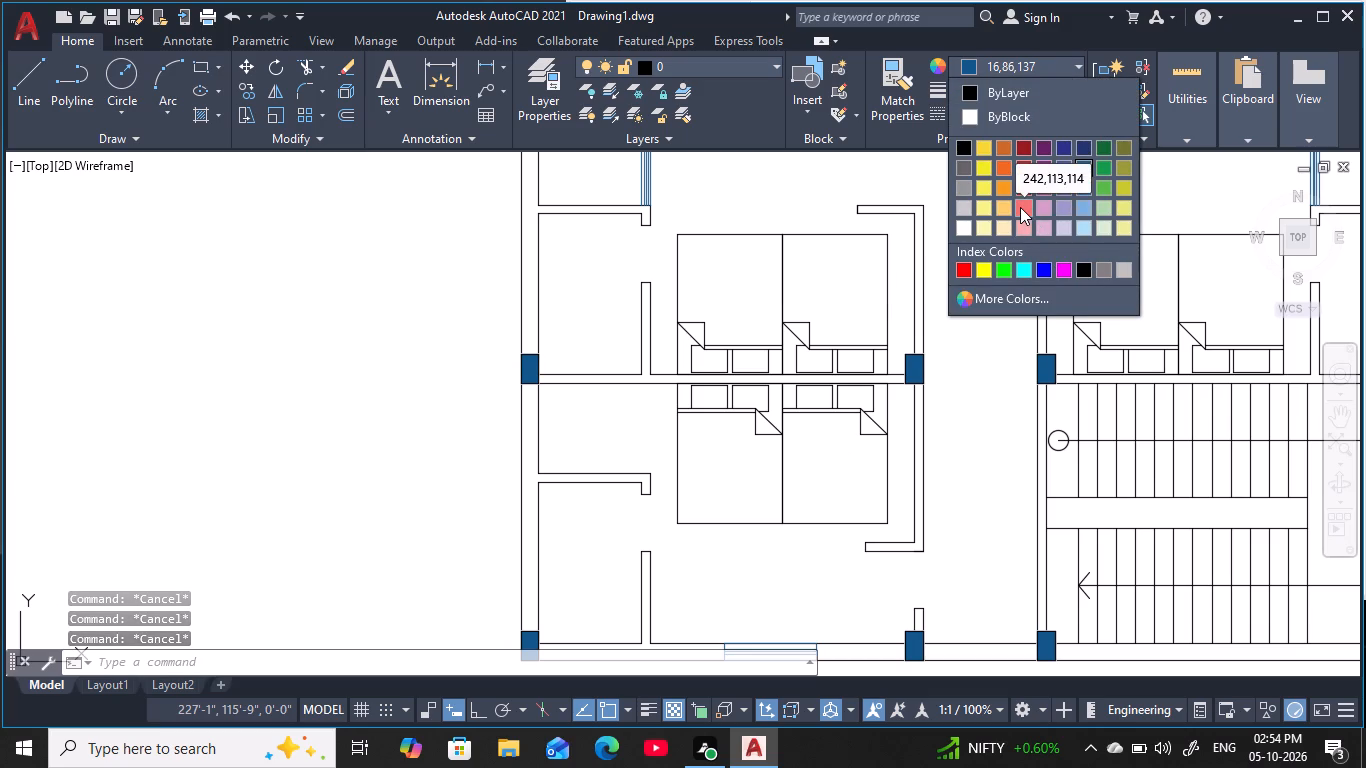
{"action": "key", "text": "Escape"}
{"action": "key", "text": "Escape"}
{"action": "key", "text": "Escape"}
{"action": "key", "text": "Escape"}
Set up a hatch with the ANSI32 pattern, using 242,113,114 as both its pattern colour and background colour.
{"action": "type", "text": "h"}
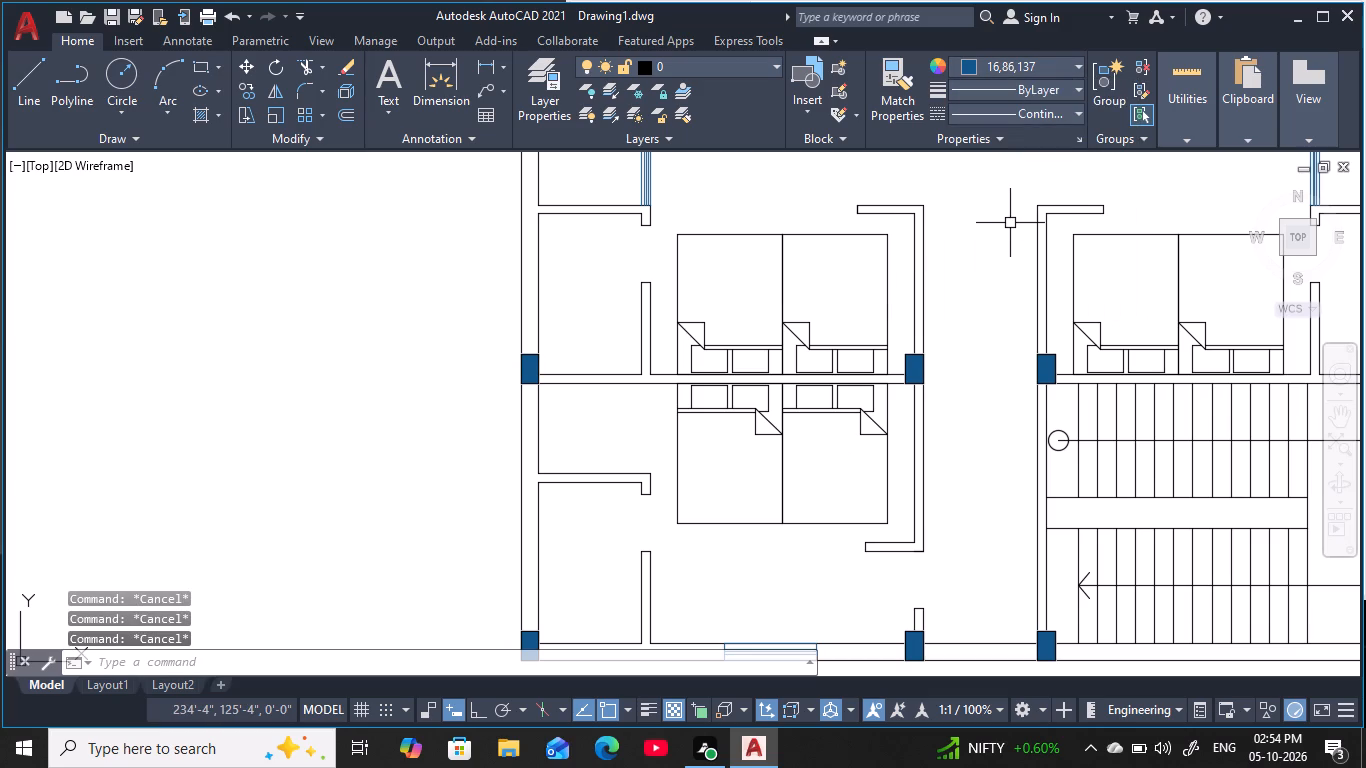
{"action": "key", "text": "space"}
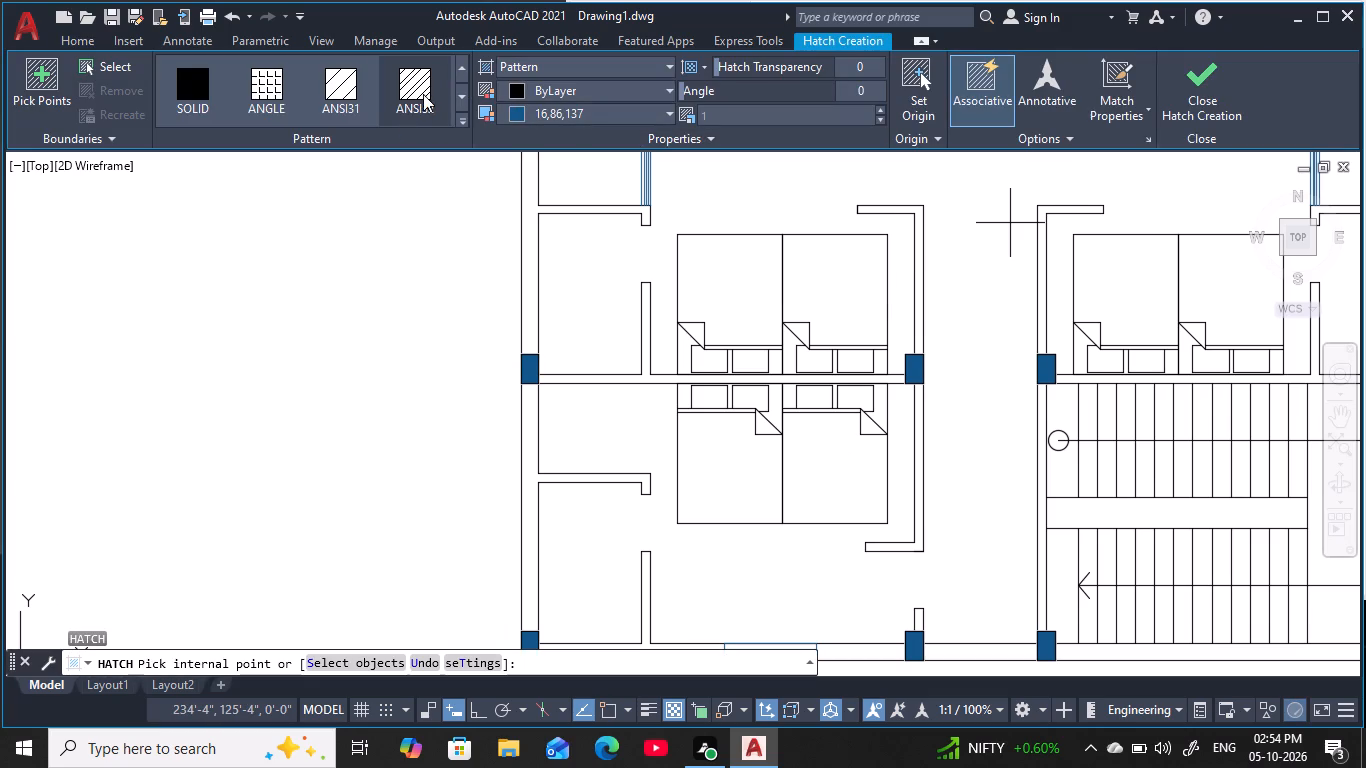
{"action": "left_click", "coordinate": [423, 93]}
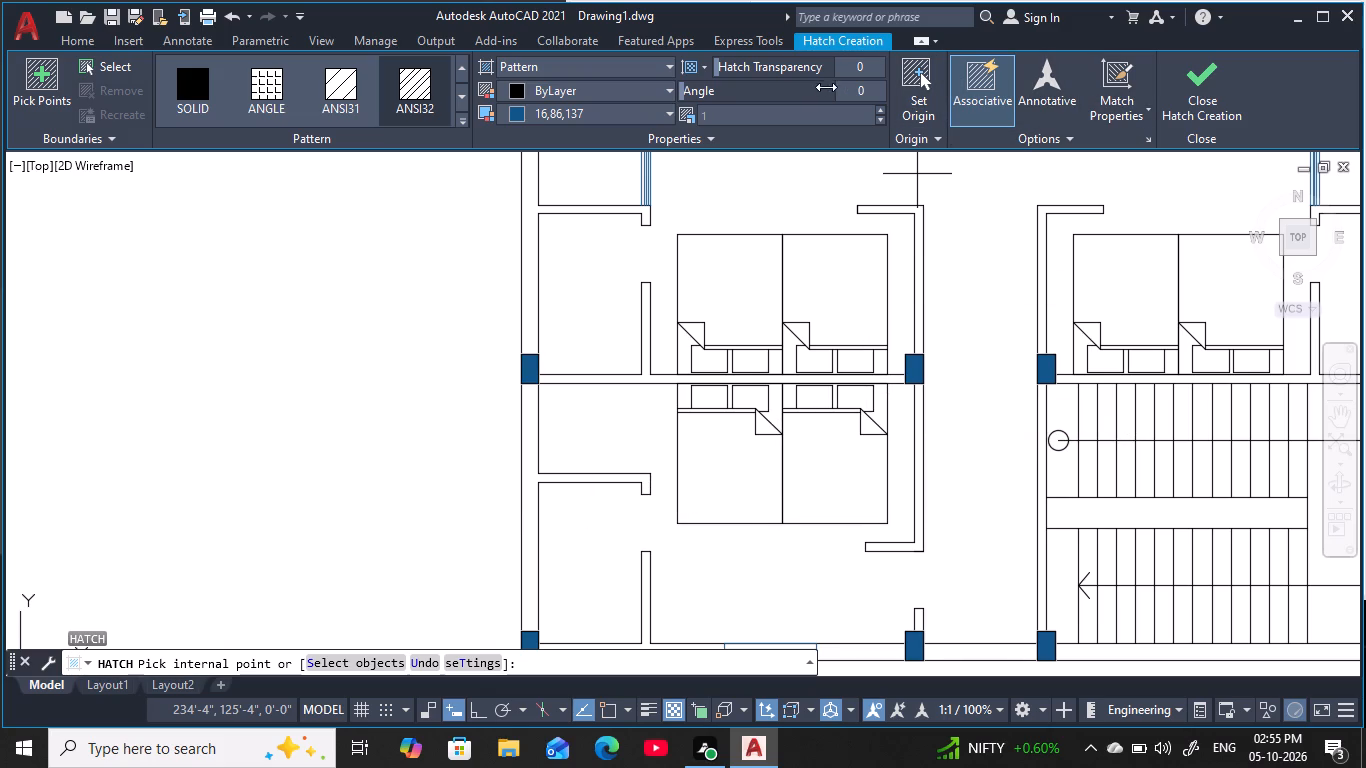
{"action": "left_click", "coordinate": [649, 86]}
{"action": "left_click", "coordinate": [567, 255]}
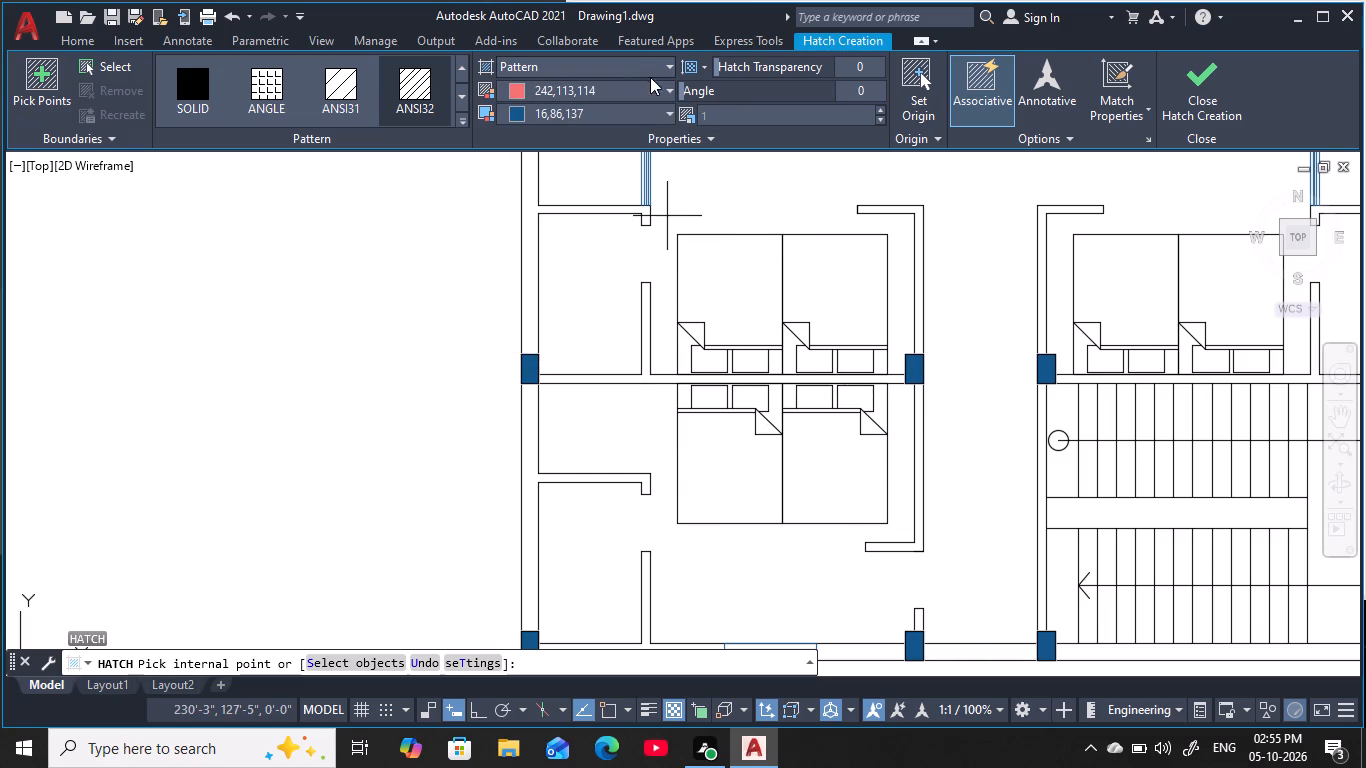
{"action": "left_click", "coordinate": [660, 106]}
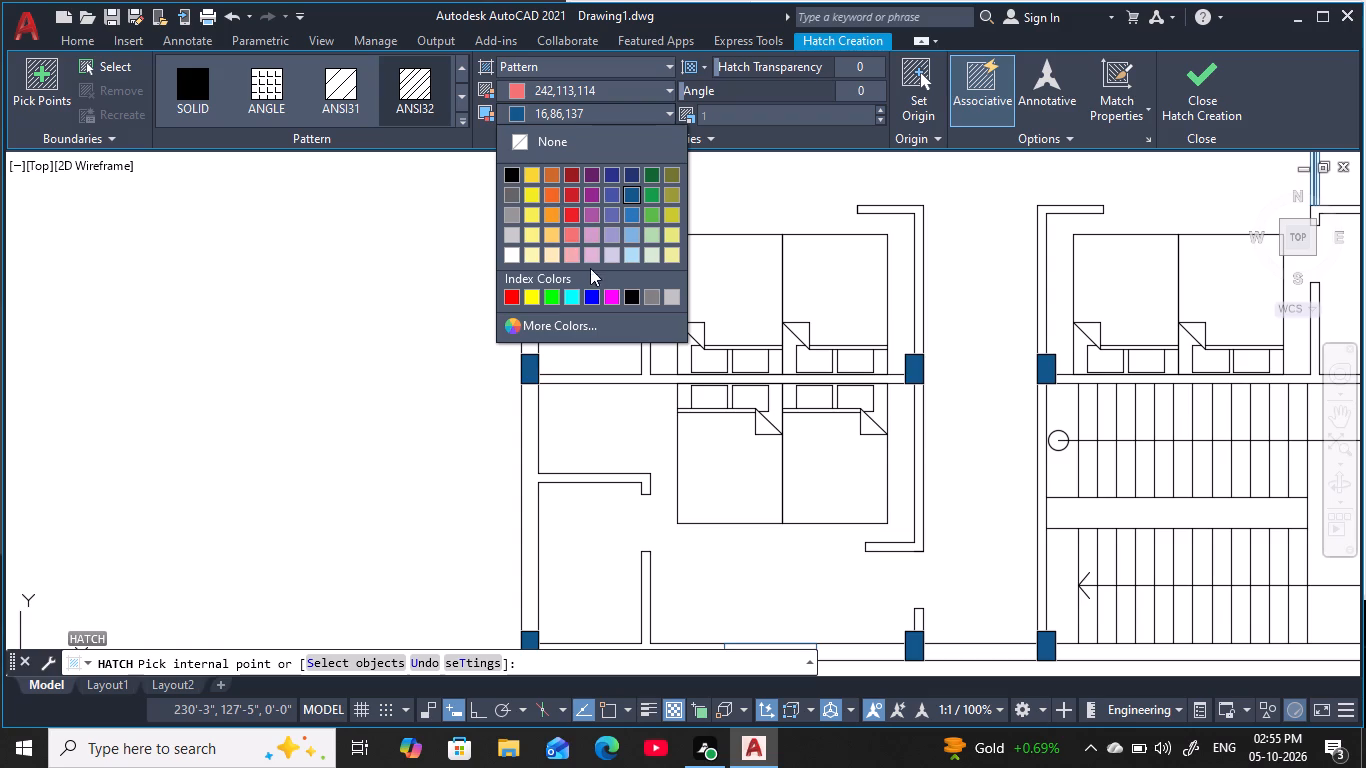
{"action": "left_click", "coordinate": [566, 240]}
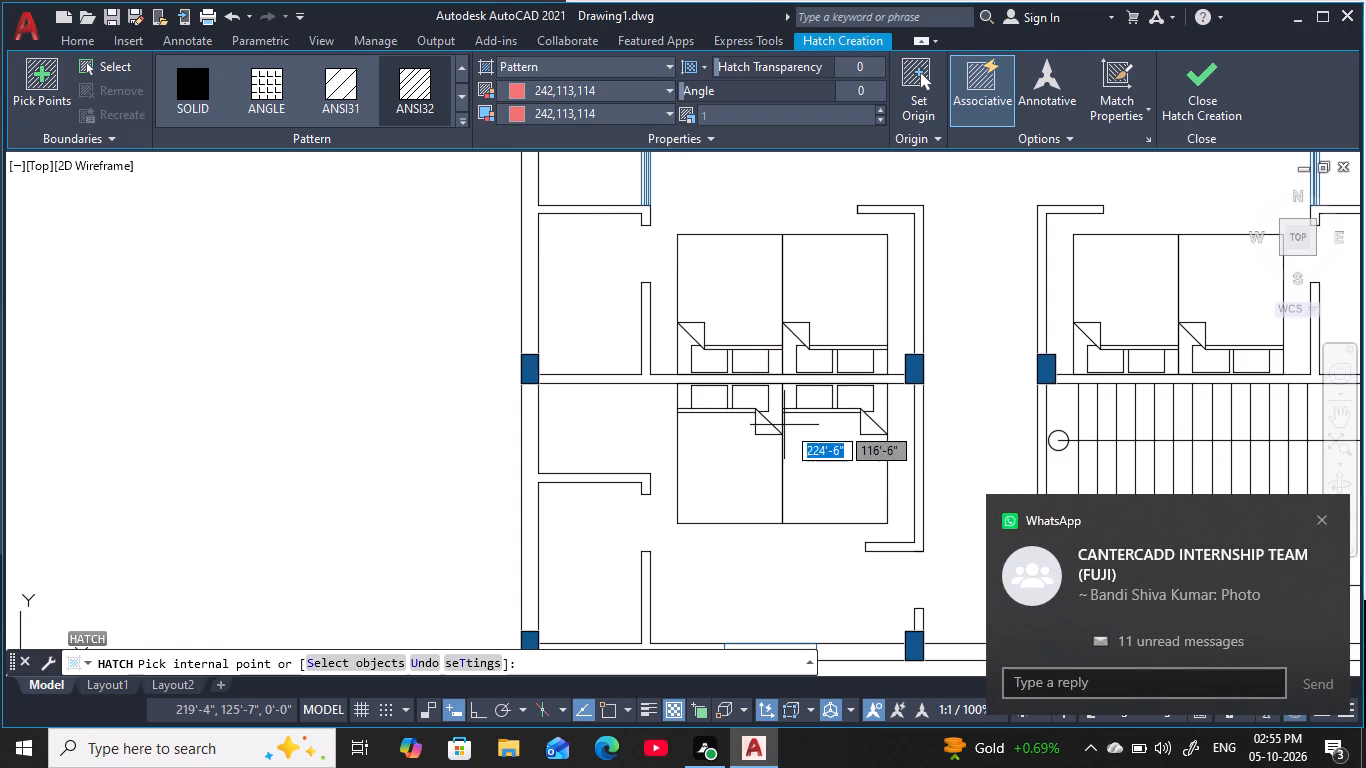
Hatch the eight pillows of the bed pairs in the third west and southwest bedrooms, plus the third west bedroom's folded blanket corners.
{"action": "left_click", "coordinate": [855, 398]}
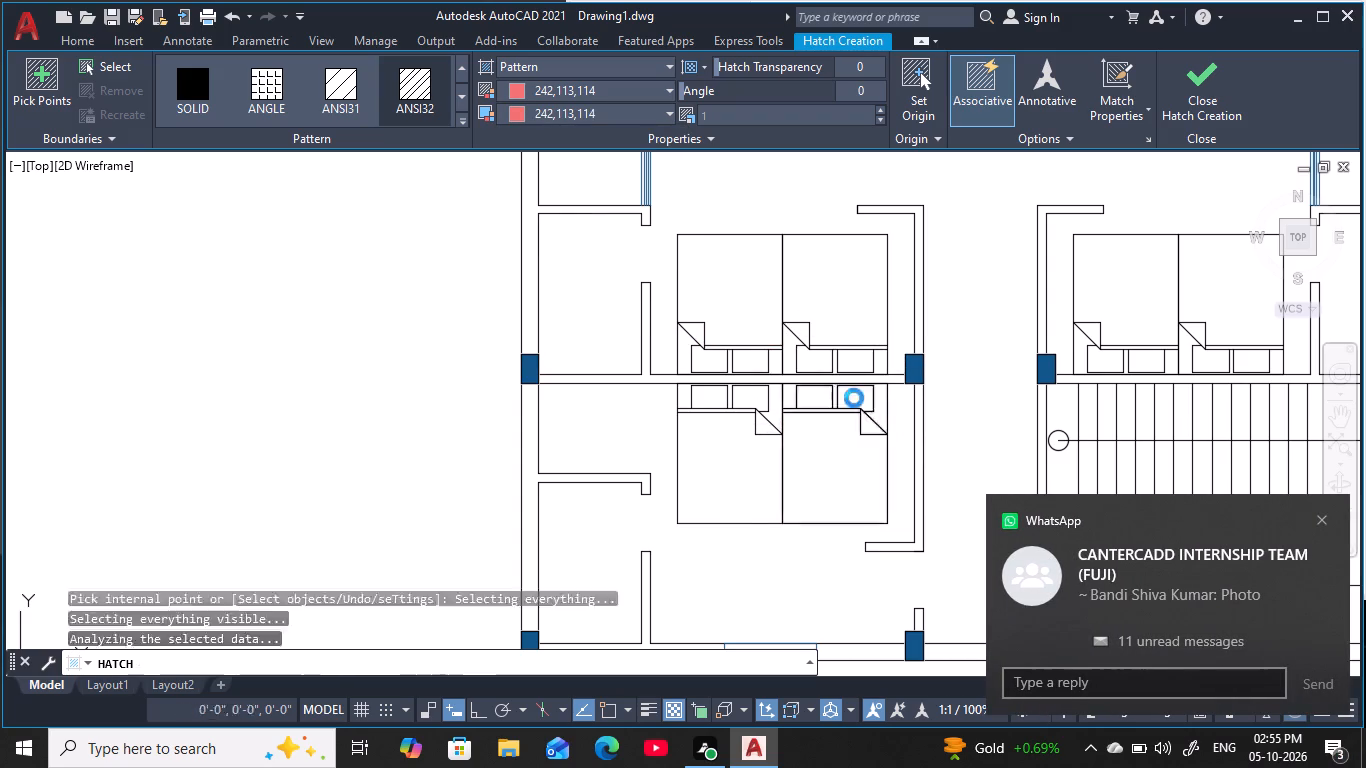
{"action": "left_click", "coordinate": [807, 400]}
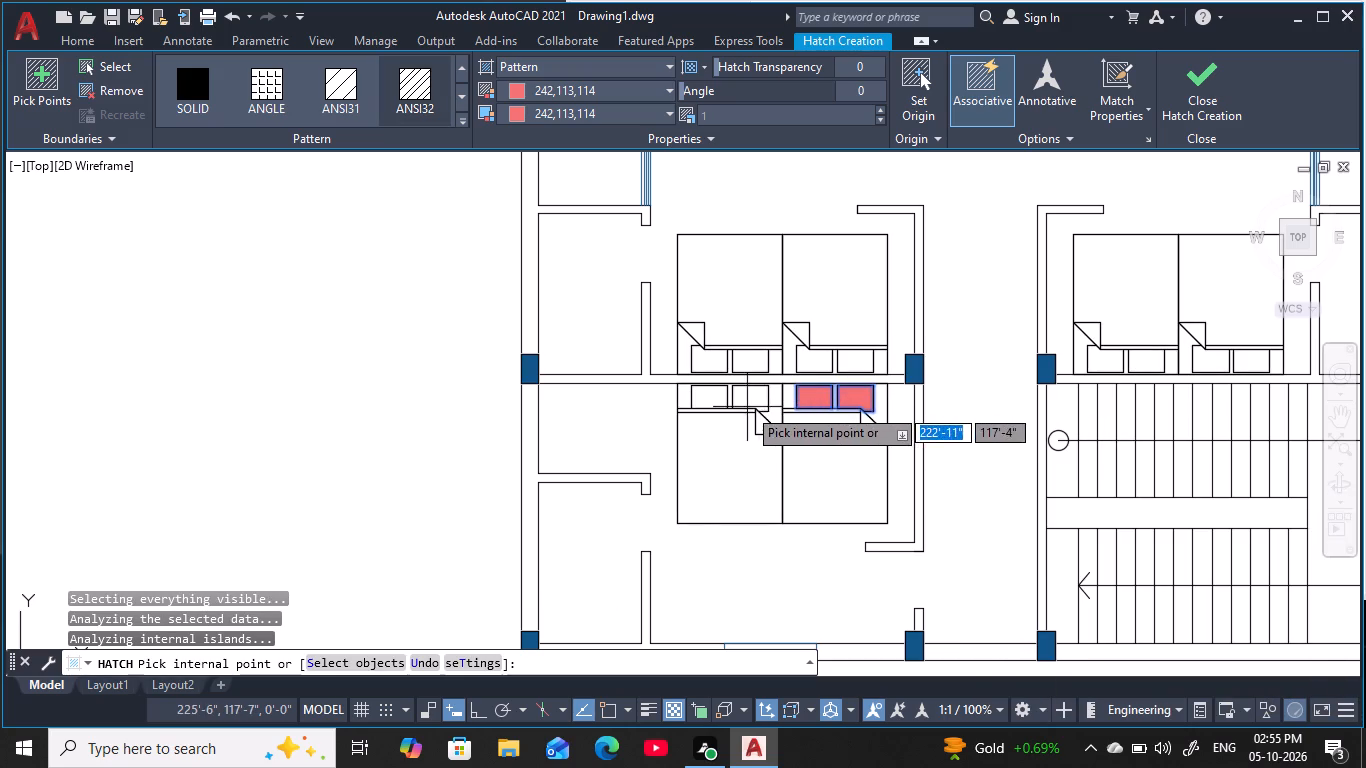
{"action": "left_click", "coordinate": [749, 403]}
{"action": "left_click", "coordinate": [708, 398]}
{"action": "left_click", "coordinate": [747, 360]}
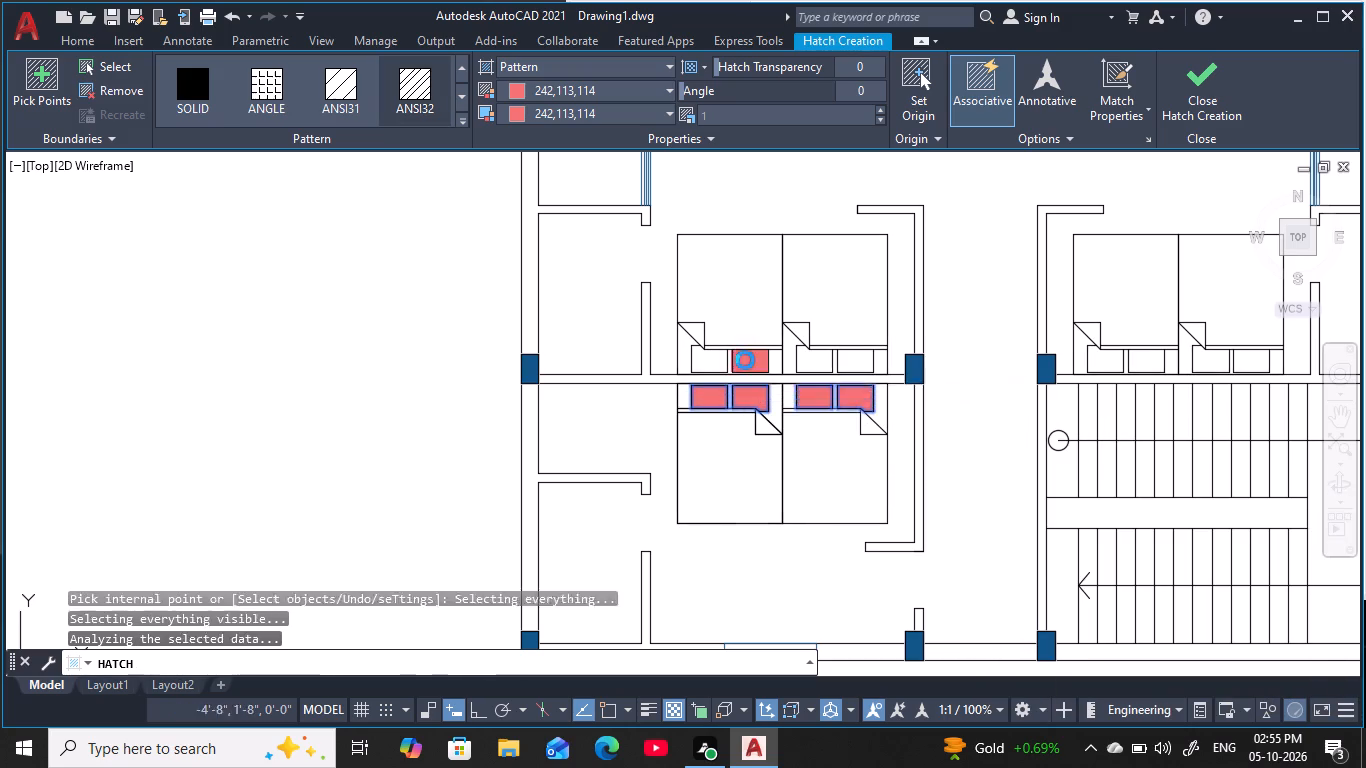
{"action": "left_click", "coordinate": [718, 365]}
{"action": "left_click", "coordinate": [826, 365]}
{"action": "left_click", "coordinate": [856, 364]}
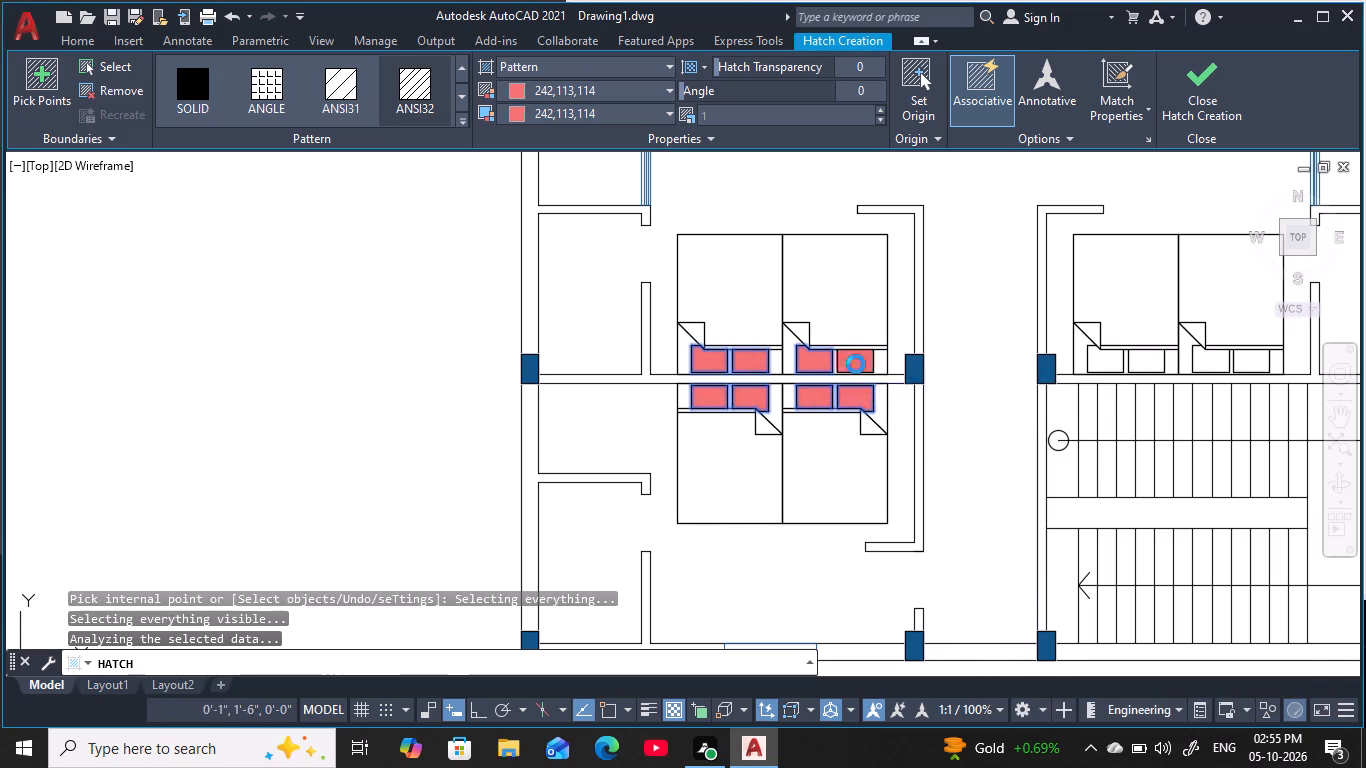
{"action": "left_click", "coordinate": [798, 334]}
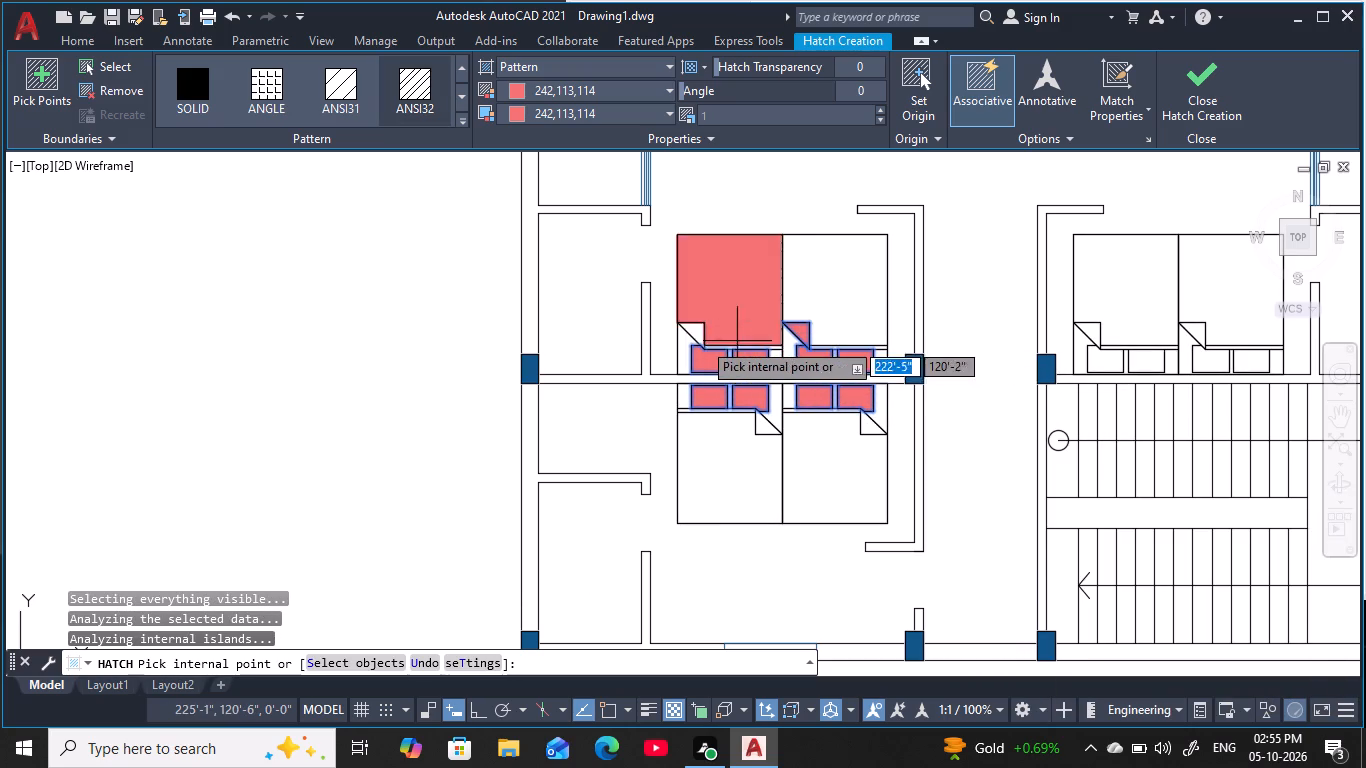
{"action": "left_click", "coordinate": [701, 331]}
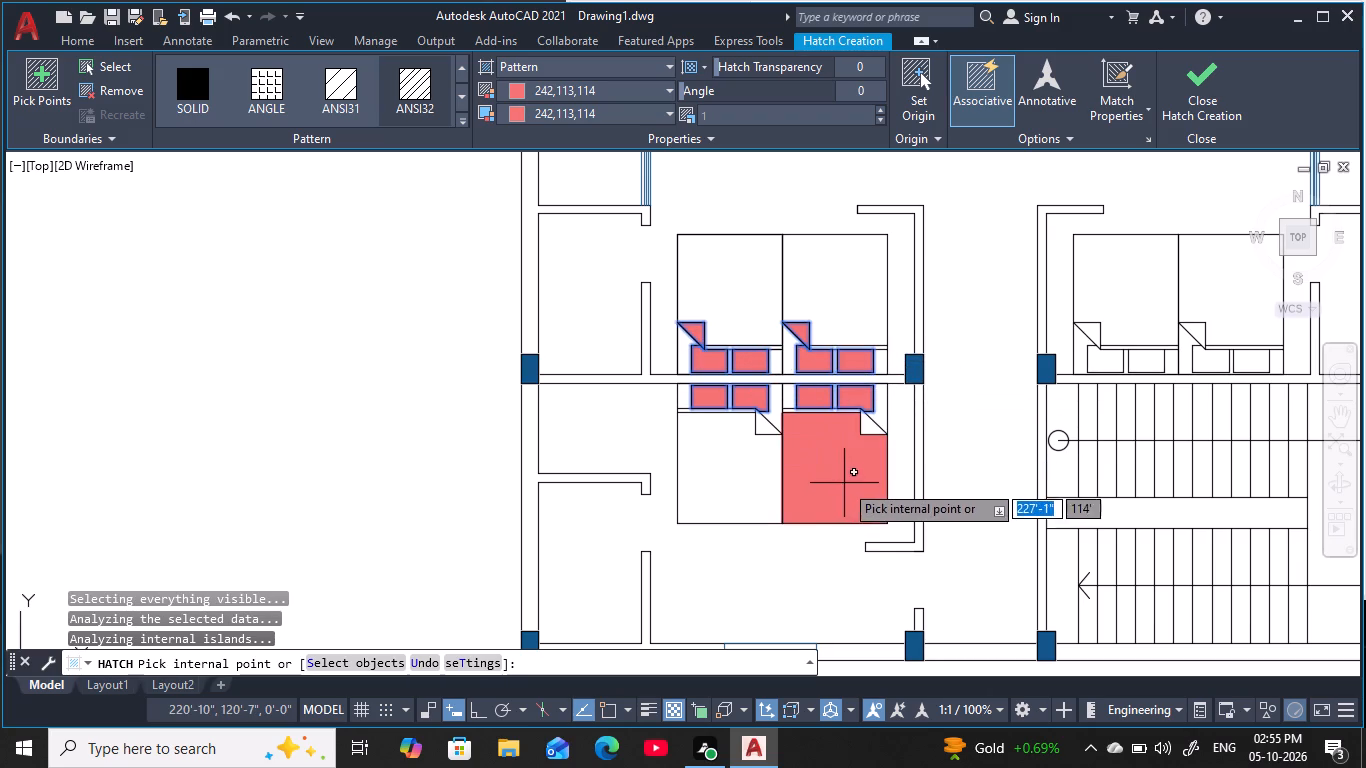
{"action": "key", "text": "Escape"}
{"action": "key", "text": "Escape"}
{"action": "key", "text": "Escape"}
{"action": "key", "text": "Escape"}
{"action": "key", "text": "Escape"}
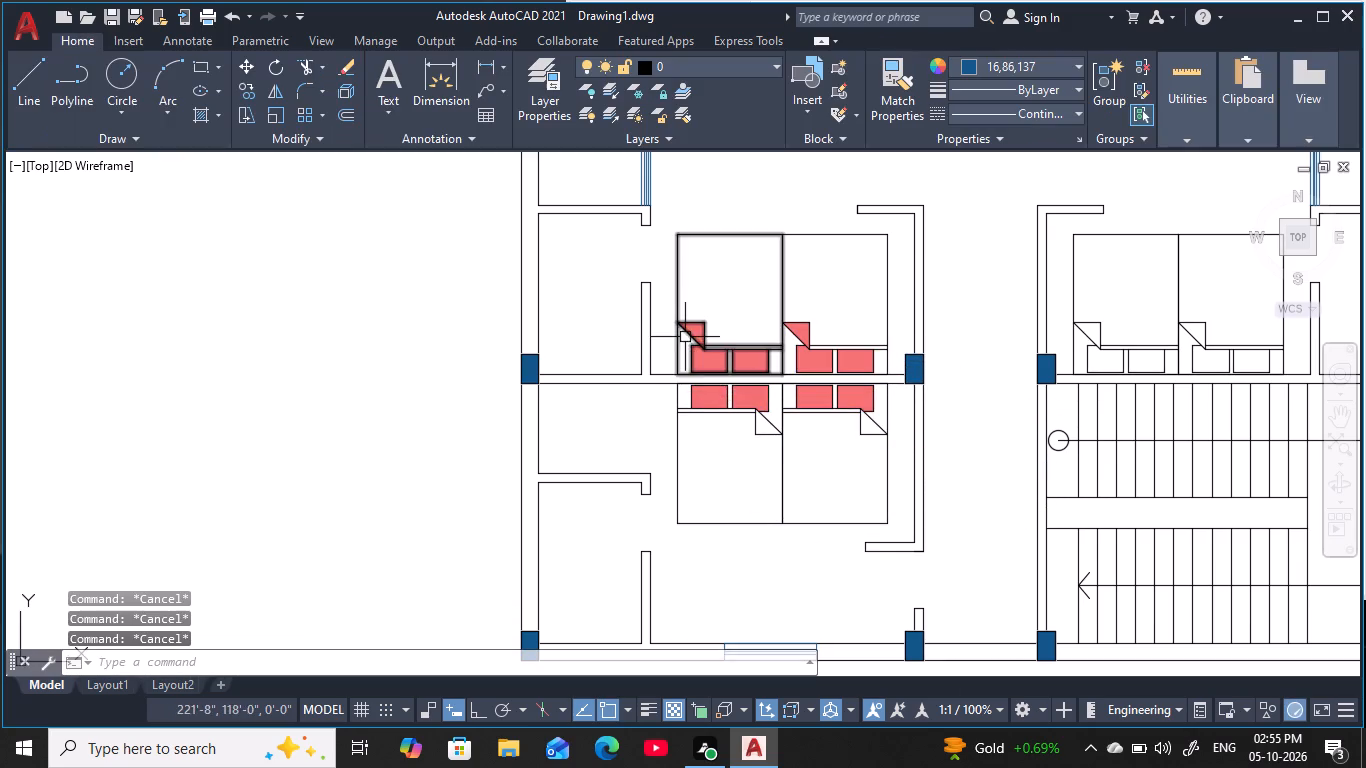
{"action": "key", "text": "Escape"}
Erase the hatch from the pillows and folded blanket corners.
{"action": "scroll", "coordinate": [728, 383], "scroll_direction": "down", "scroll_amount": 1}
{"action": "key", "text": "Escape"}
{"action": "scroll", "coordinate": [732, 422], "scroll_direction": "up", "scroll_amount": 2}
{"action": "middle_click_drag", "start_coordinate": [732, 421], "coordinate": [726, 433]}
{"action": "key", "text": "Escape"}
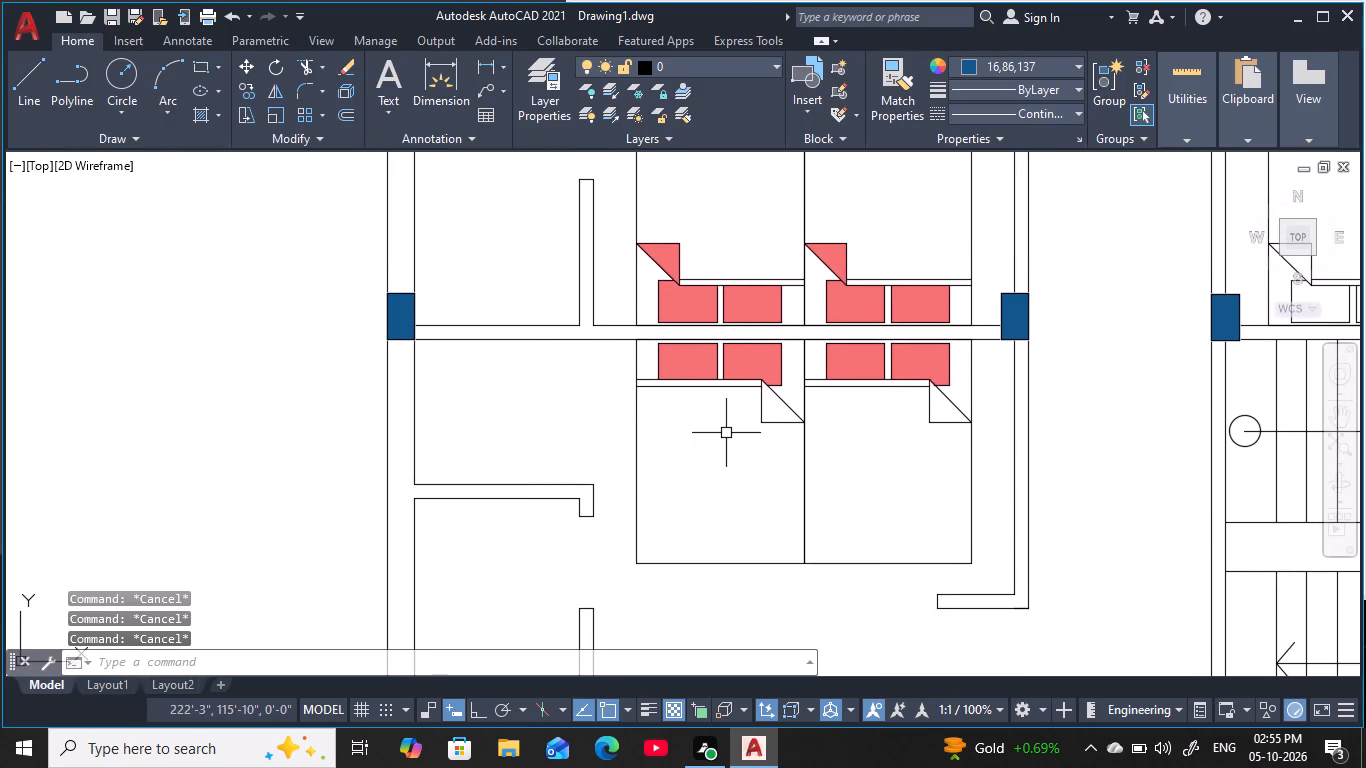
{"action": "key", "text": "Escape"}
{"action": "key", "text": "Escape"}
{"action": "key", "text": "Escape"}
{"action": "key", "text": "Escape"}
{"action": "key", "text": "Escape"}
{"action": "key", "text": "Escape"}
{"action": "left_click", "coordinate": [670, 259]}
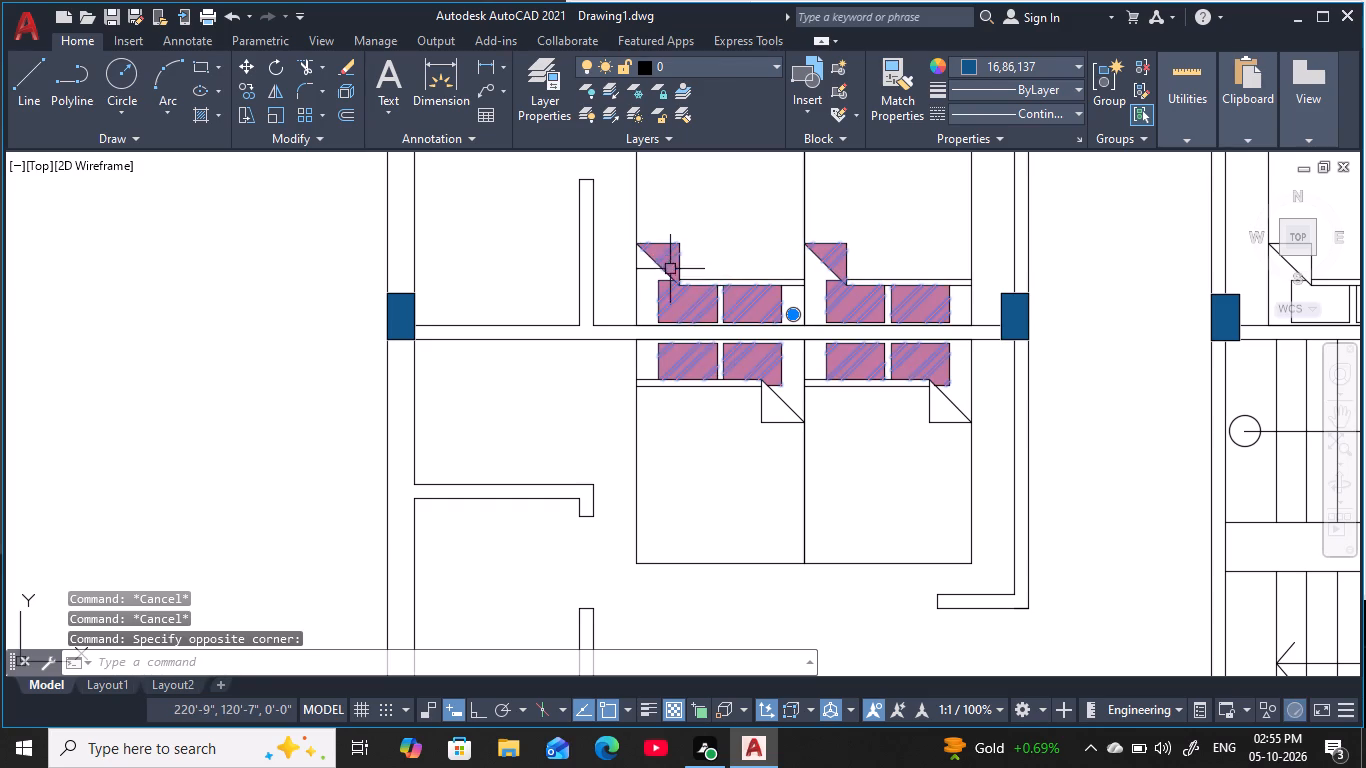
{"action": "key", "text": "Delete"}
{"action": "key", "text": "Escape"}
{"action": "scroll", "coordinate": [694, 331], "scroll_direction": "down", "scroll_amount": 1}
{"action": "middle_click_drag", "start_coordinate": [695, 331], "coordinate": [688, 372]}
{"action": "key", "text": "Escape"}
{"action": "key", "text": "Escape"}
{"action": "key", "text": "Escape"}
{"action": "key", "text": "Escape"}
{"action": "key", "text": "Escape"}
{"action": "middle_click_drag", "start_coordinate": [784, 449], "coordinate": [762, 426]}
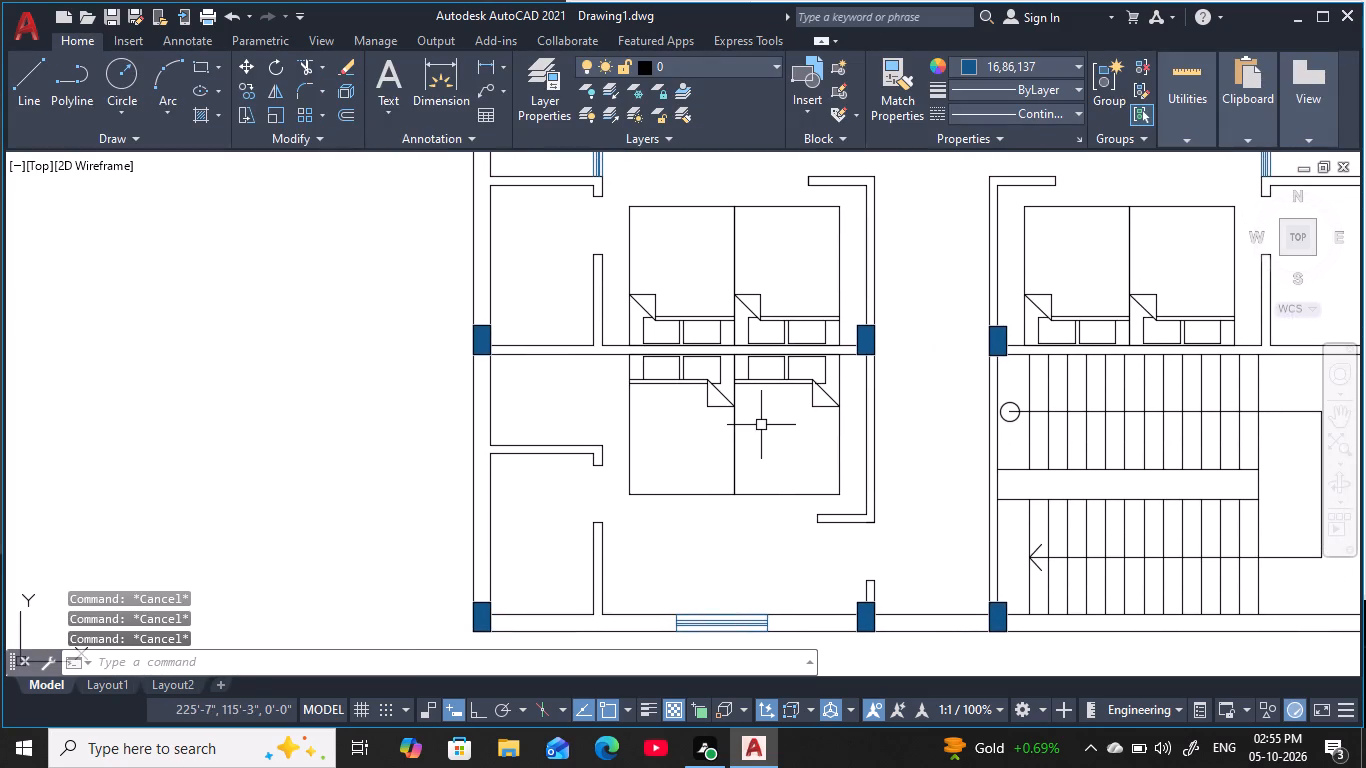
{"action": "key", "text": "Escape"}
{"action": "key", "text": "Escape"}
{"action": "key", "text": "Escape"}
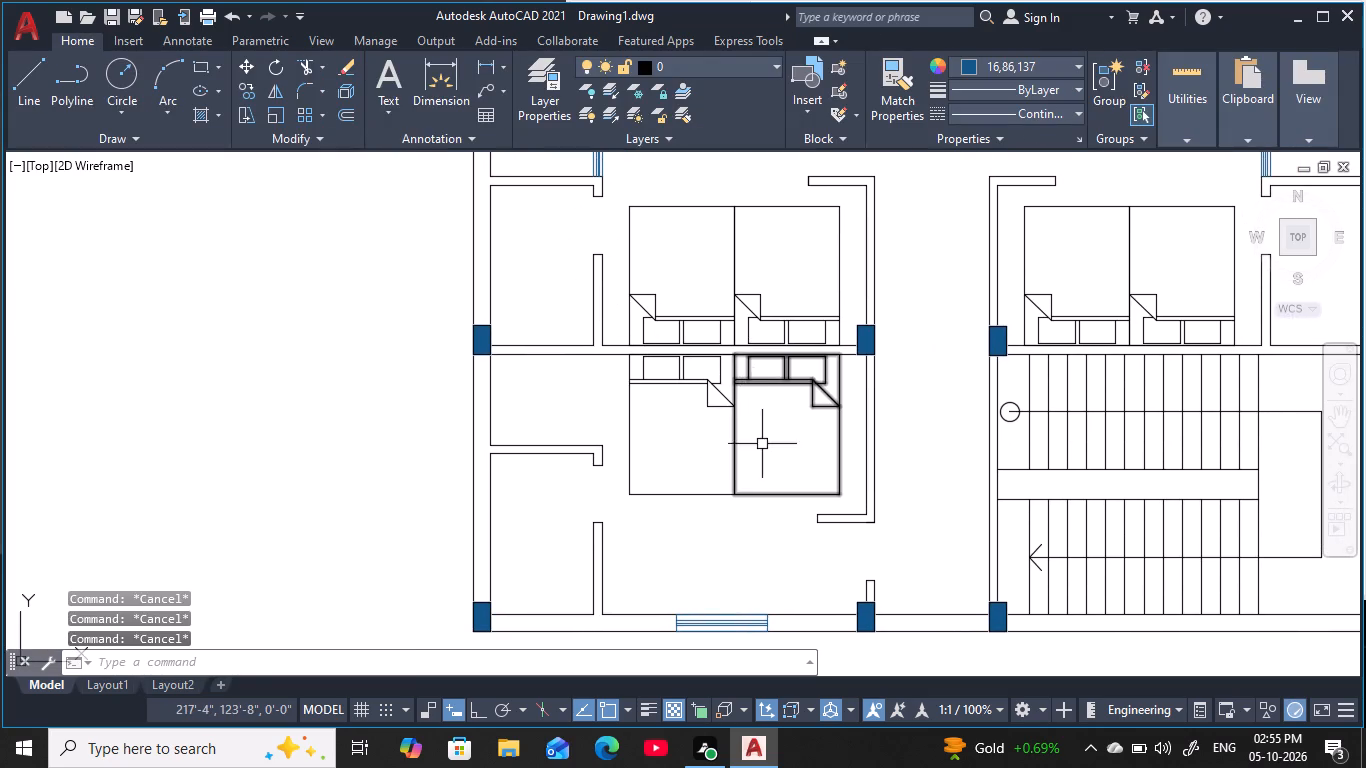
Hatch the blanket of the southwest bedroom's east bed with ANSI32, using true colour 131,12,12 for the pattern.
{"action": "middle_click_drag", "start_coordinate": [765, 455], "coordinate": [760, 498]}
{"action": "scroll", "coordinate": [764, 498], "scroll_direction": "up", "scroll_amount": 1}
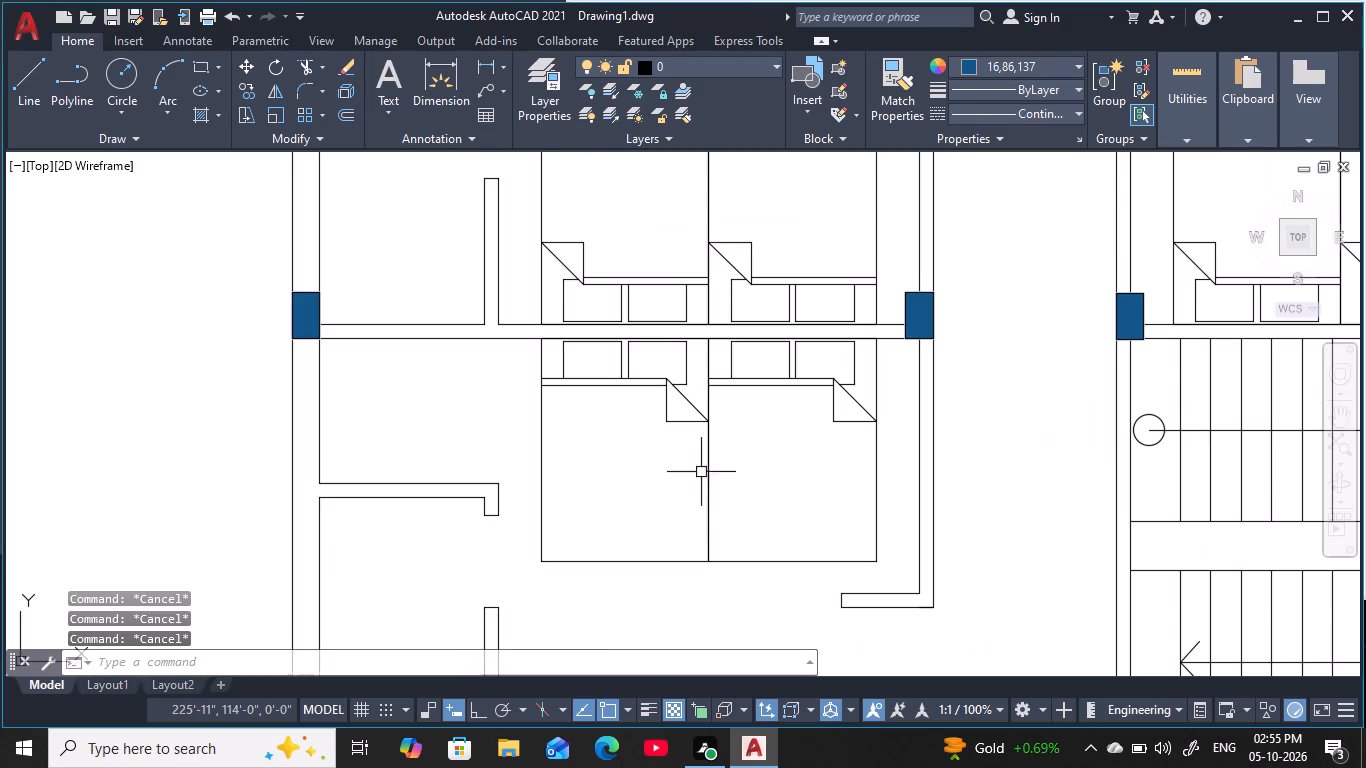
{"action": "key", "text": "Escape"}
{"action": "key", "text": "Escape"}
{"action": "key", "text": "Escape"}
{"action": "key", "text": "Escape"}
{"action": "key", "text": "h"}
{"action": "key", "text": "space"}
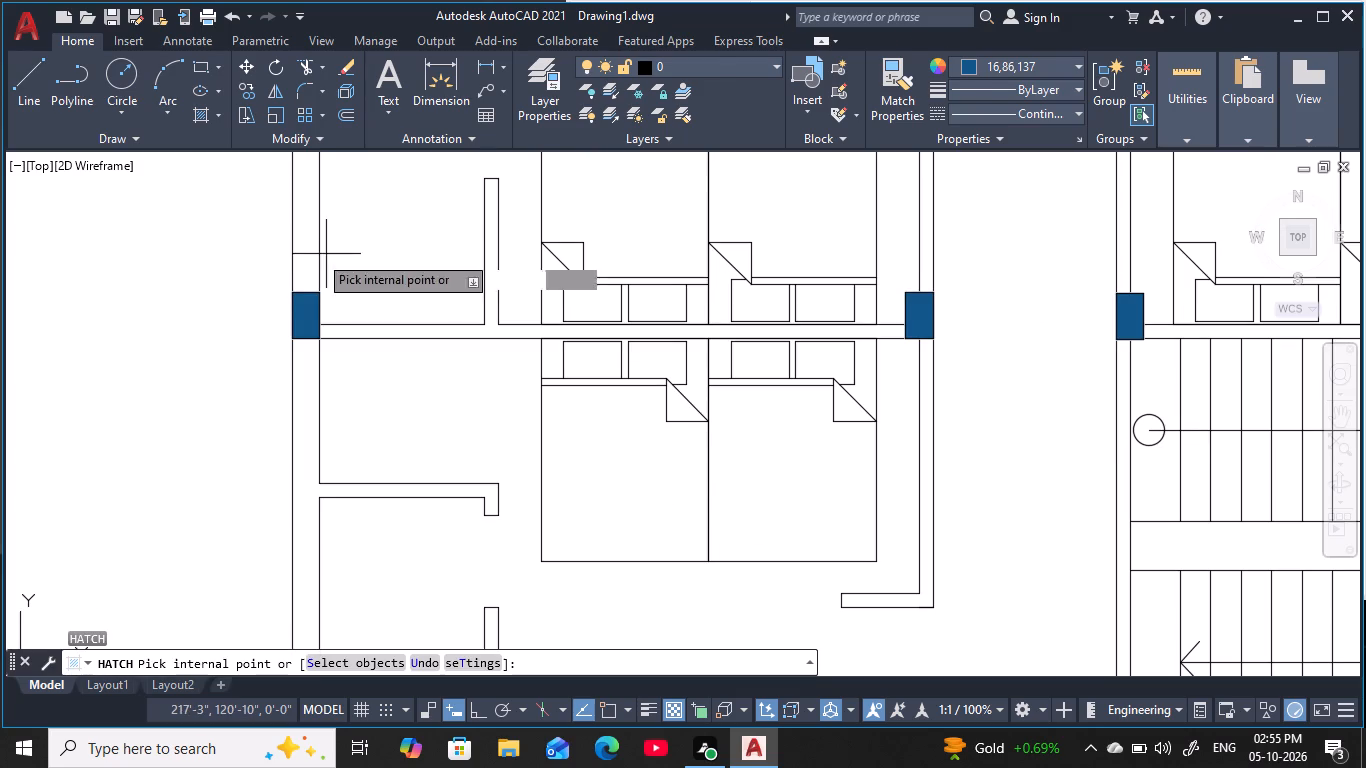
{"action": "left_click", "coordinate": [606, 85]}
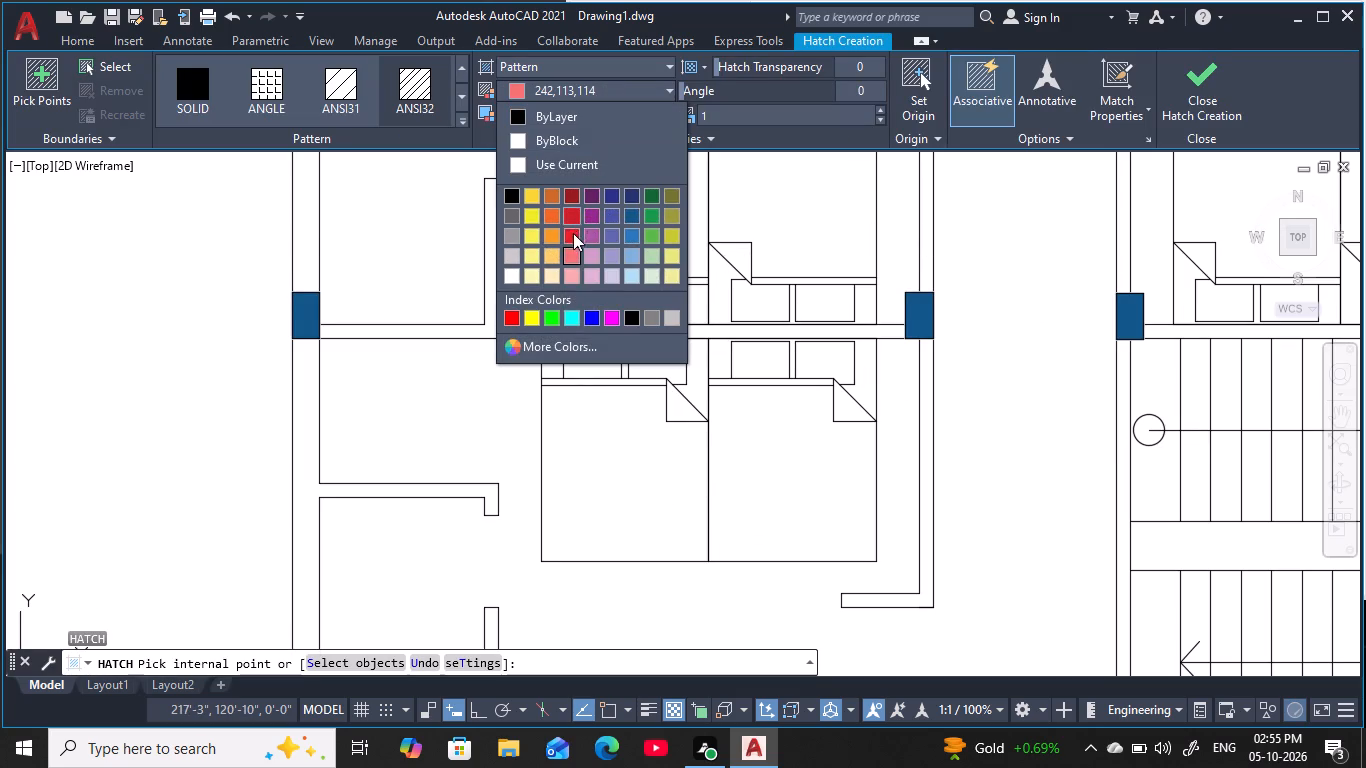
{"action": "left_click", "coordinate": [570, 357]}
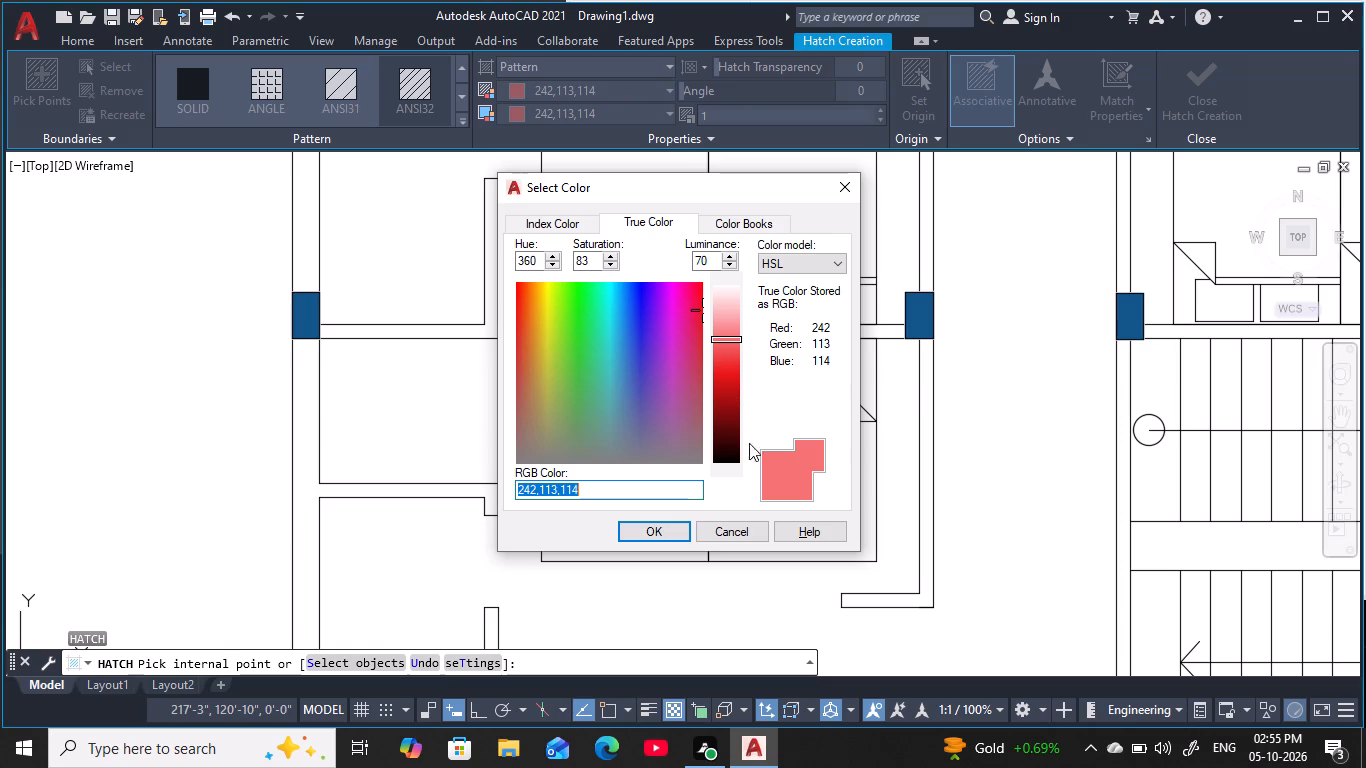
{"action": "left_click", "coordinate": [730, 438]}
{"action": "left_click_drag", "start_coordinate": [731, 427], "coordinate": [729, 415]}
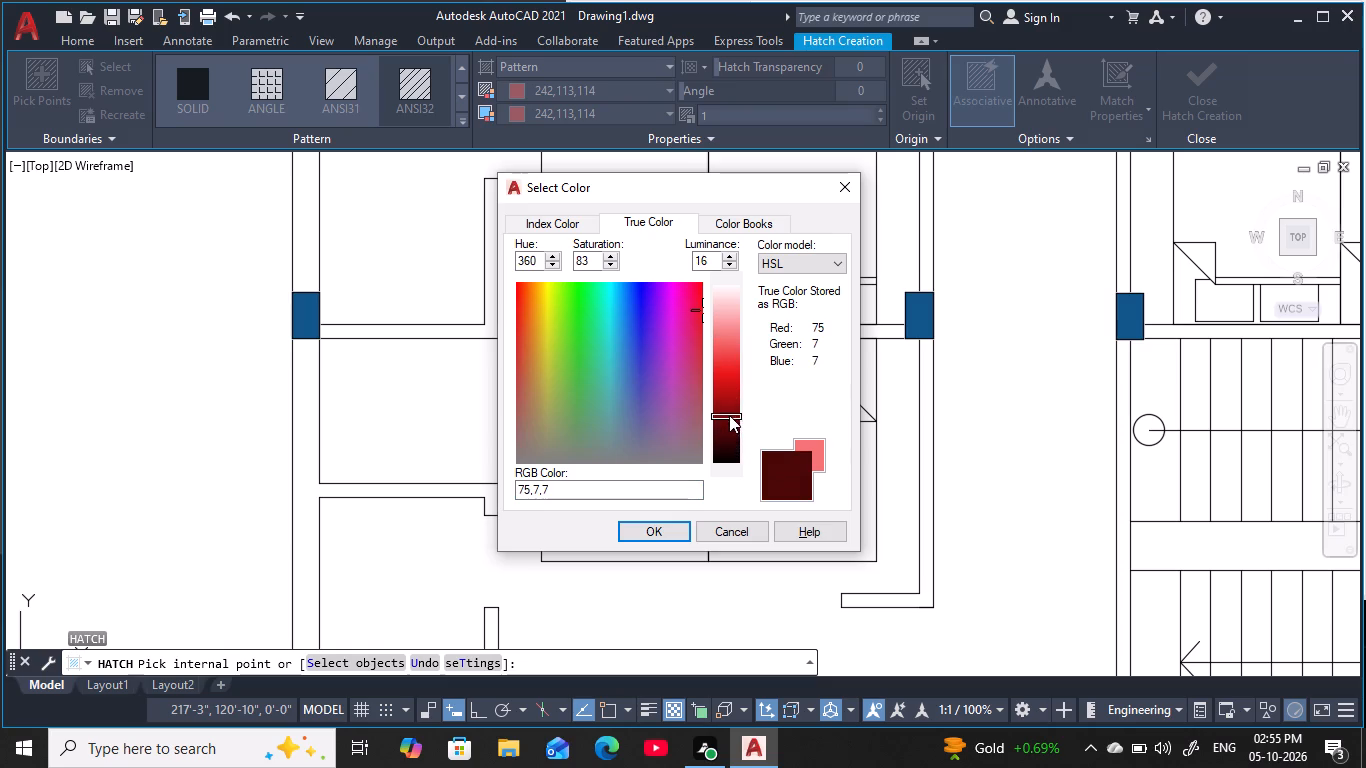
{"action": "left_click_drag", "start_coordinate": [729, 415], "coordinate": [728, 397]}
{"action": "left_click", "coordinate": [735, 425]}
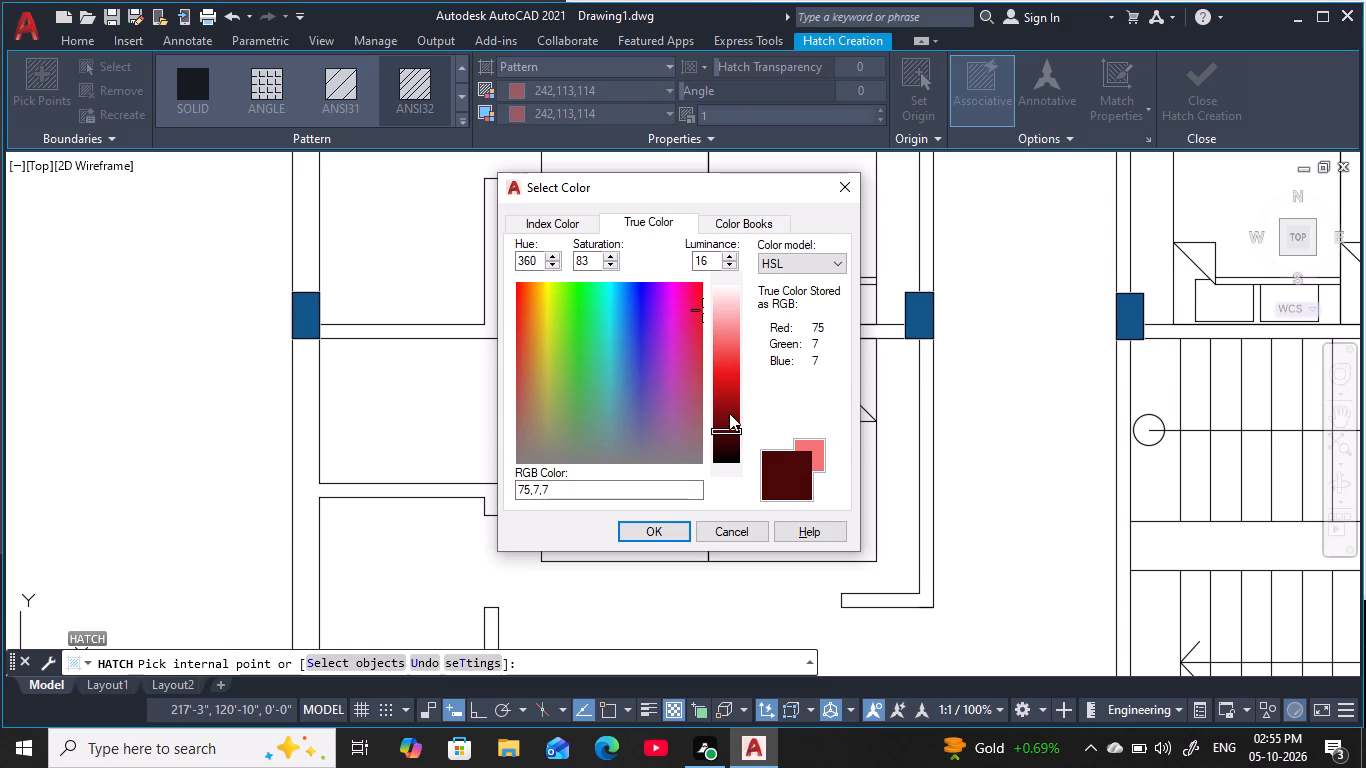
{"action": "left_click", "coordinate": [729, 413]}
{"action": "left_click", "coordinate": [729, 396]}
{"action": "left_click", "coordinate": [729, 412]}
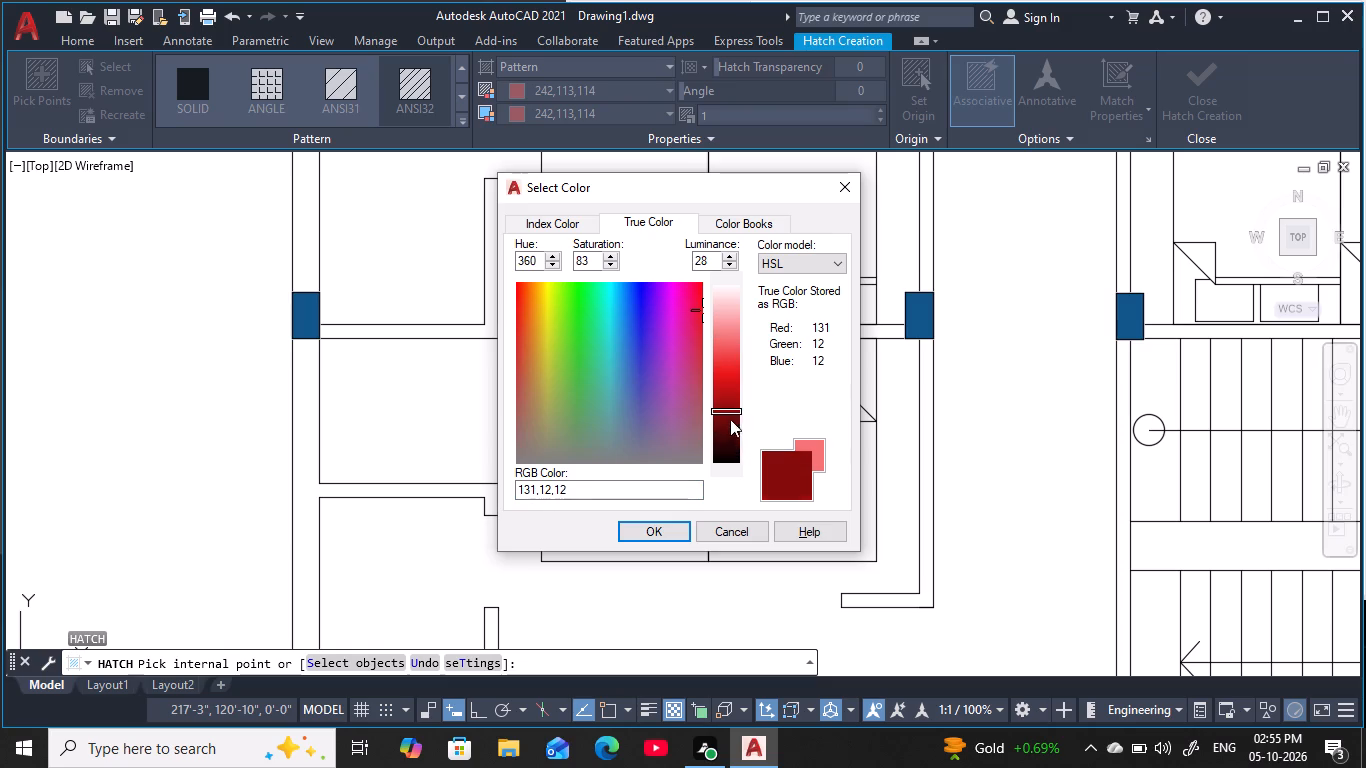
{"action": "left_click", "coordinate": [670, 532]}
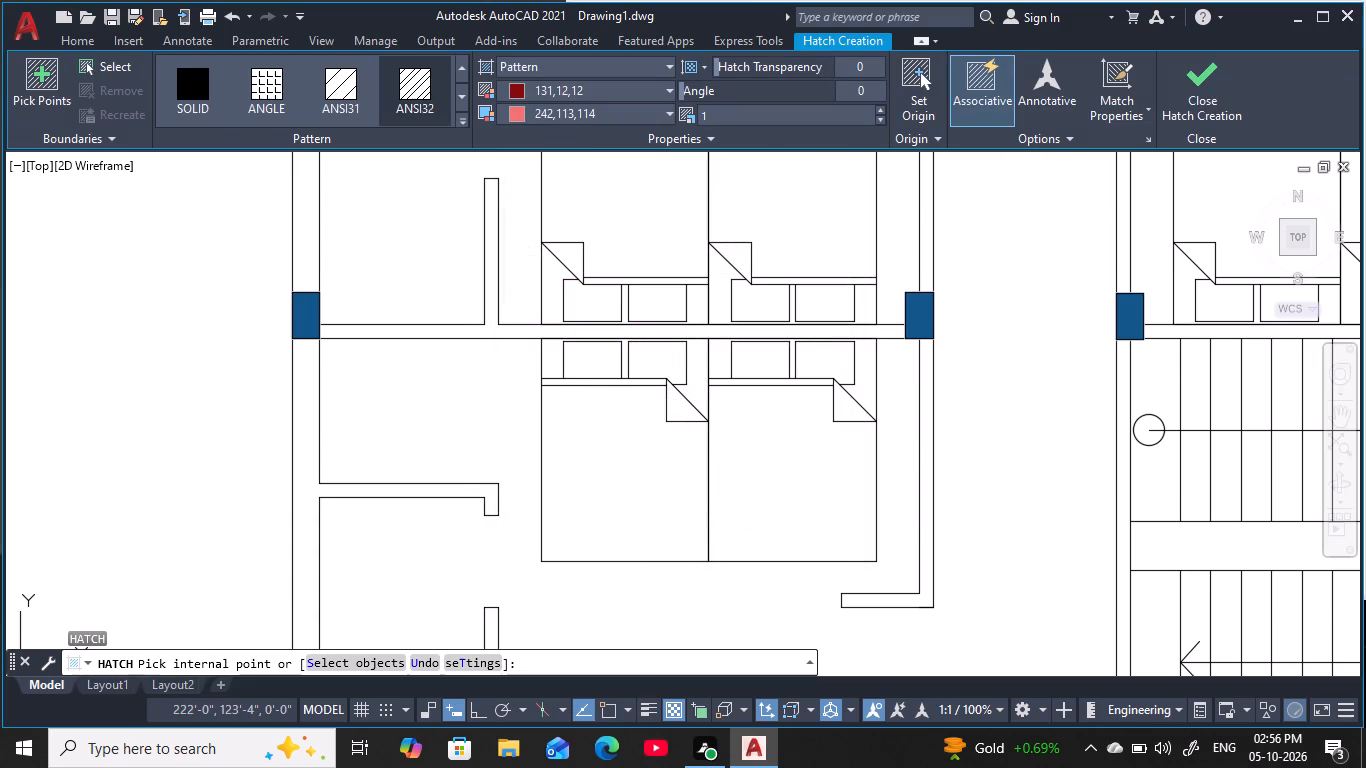
{"action": "left_click", "coordinate": [730, 491]}
{"action": "key", "text": "Escape"}
{"action": "key", "text": "Escape"}
{"action": "key", "text": "Escape"}
{"action": "key", "text": "Escape"}
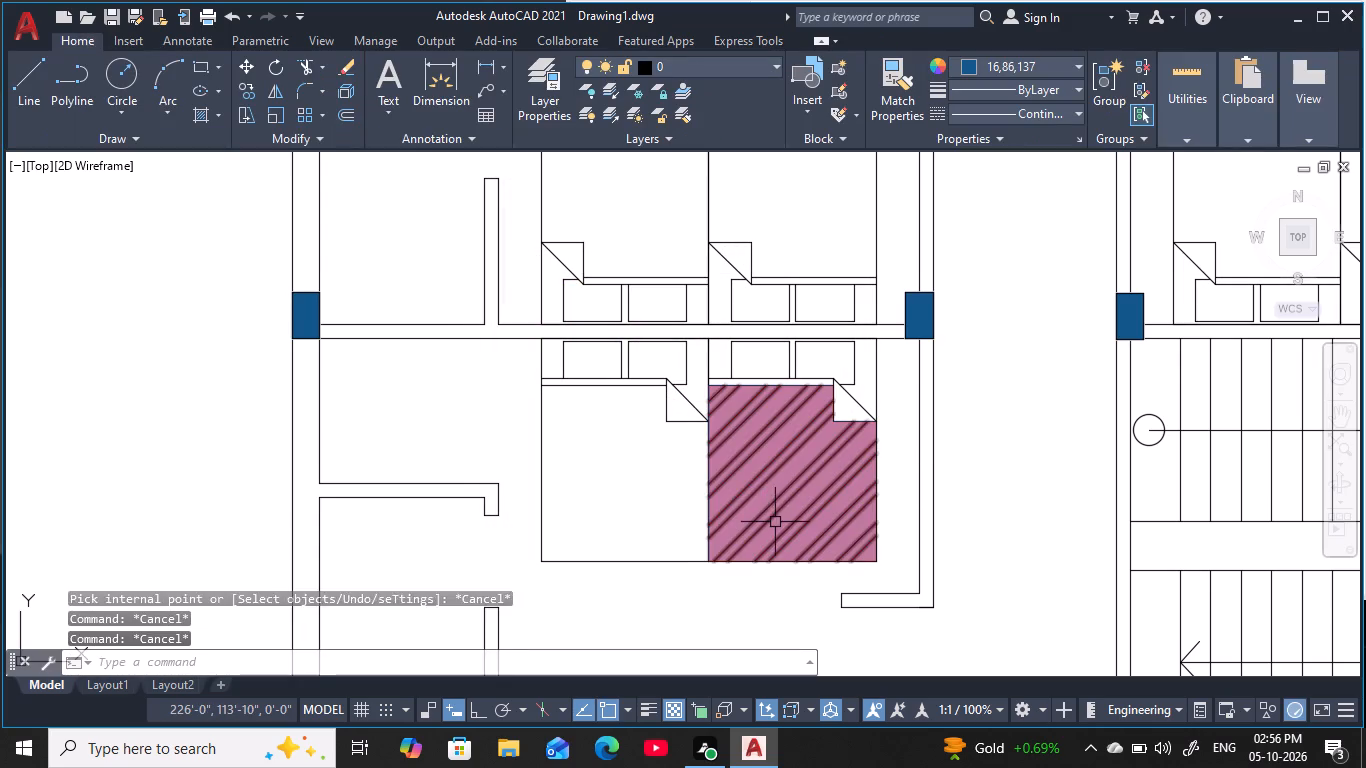
{"action": "key", "text": "Escape"}
{"action": "key", "text": "Escape"}
Change the blanket hatch on the southwest bedroom's east bed to the User defined type and increase its transparency.
{"action": "left_click", "coordinate": [786, 469]}
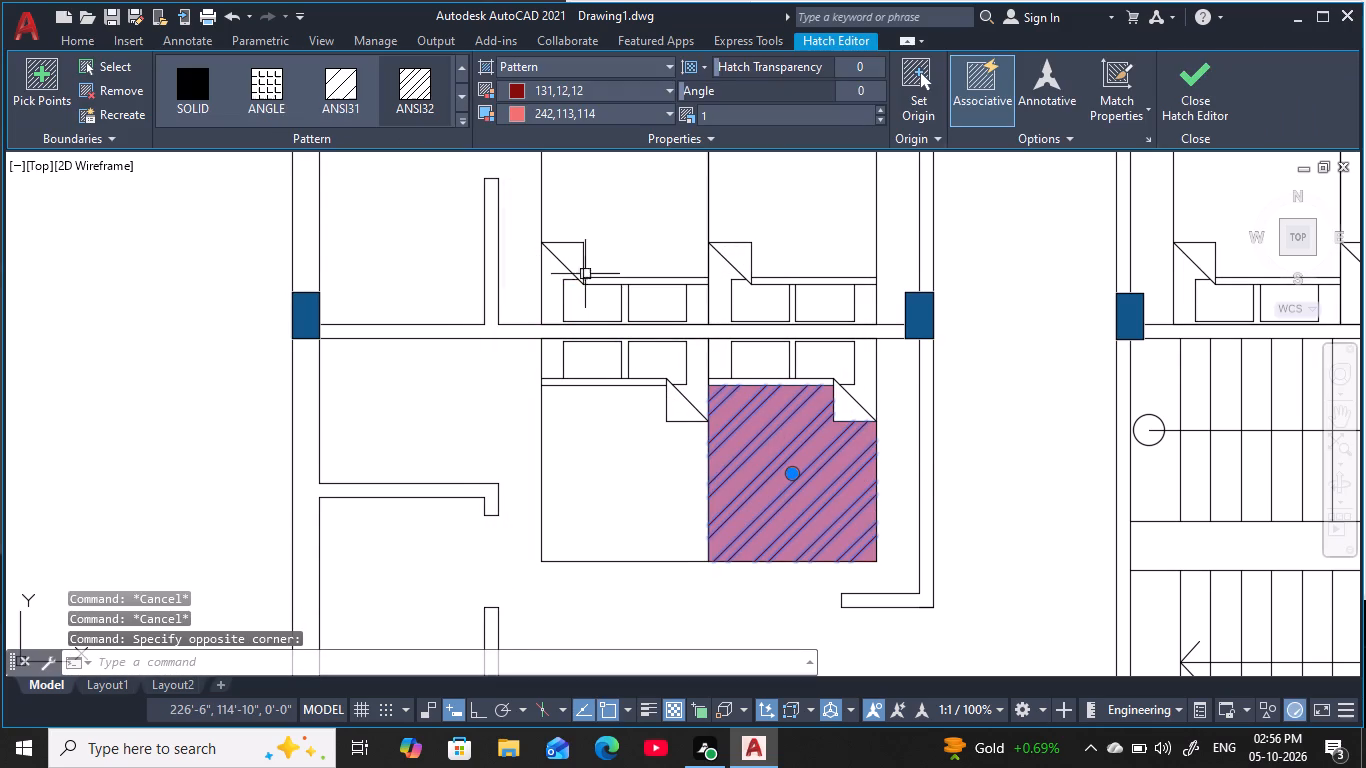
{"action": "left_click", "coordinate": [660, 66]}
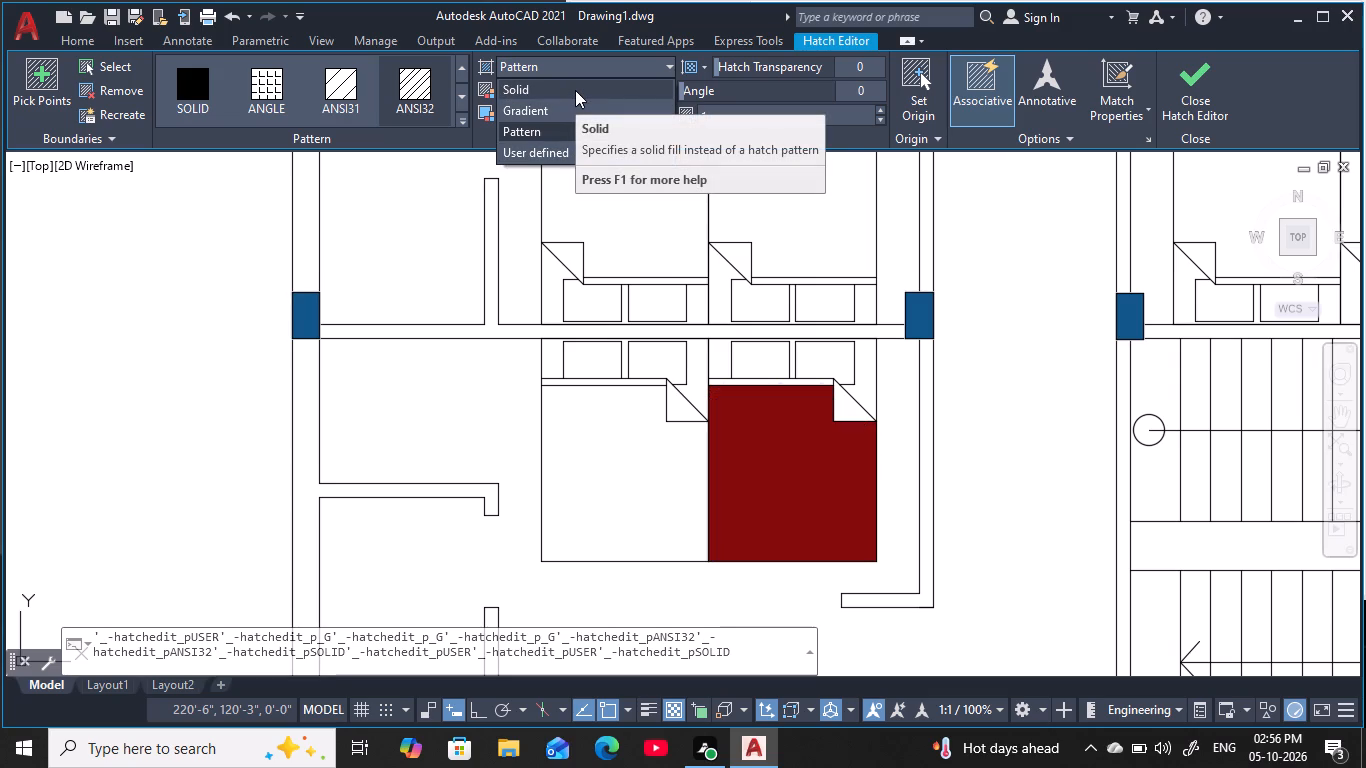
{"action": "left_click", "coordinate": [575, 153]}
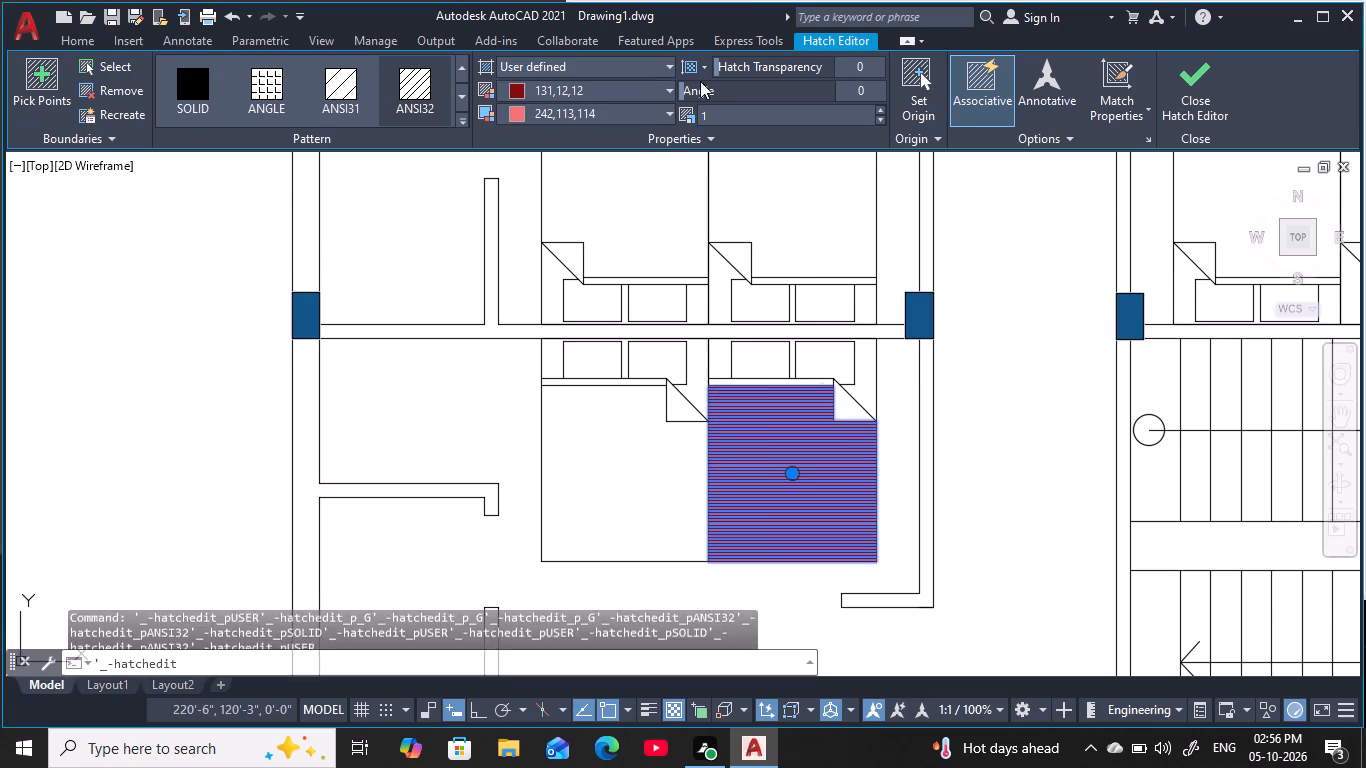
{"action": "left_click_drag", "start_coordinate": [724, 72], "coordinate": [758, 68]}
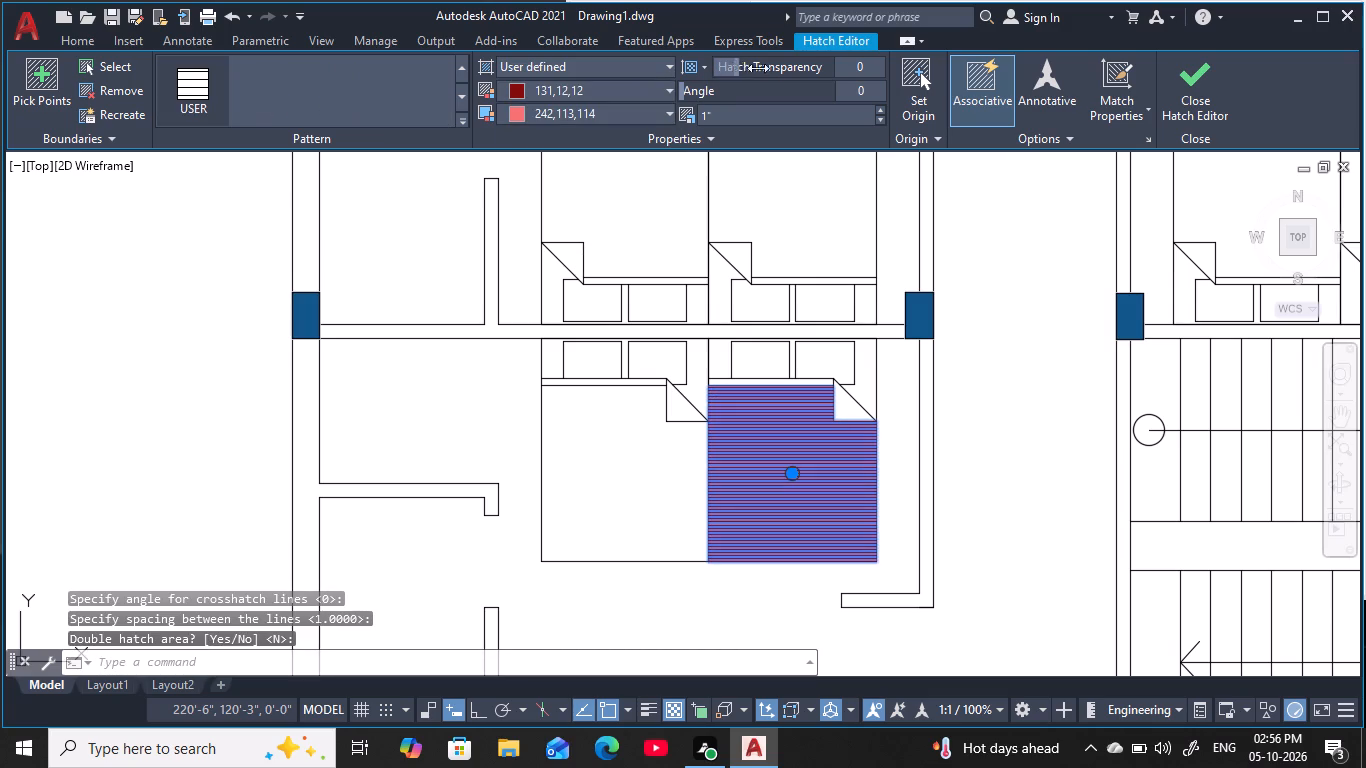
{"action": "left_click_drag", "start_coordinate": [758, 68], "coordinate": [787, 69]}
{"action": "key", "text": "Escape"}
{"action": "key", "text": "Escape"}
{"action": "key", "text": "Escape"}
{"action": "key", "text": "Escape"}
{"action": "key", "text": "Escape"}
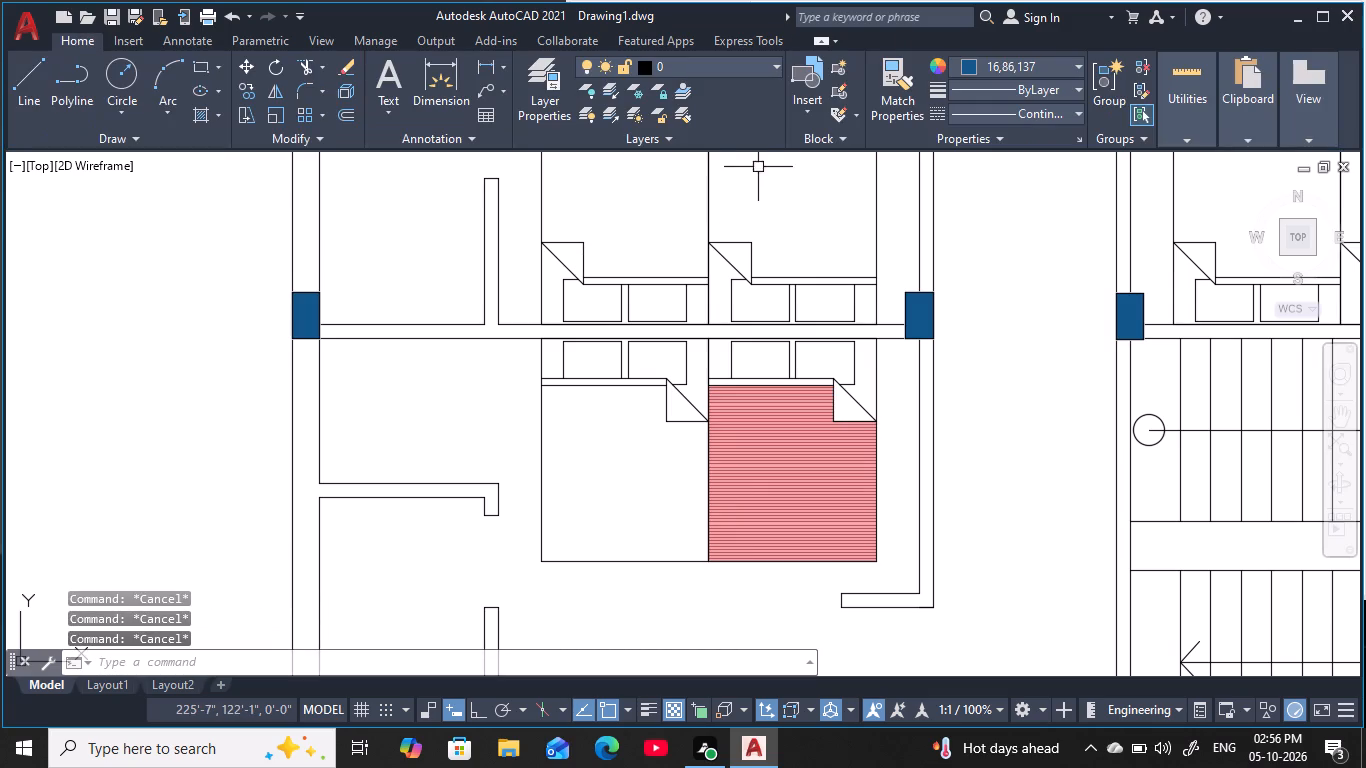
Raise the transparency of the blanket hatch on the southwest bedroom's east bed to 74.
{"action": "key", "text": "Escape"}
{"action": "key", "text": "Escape"}
{"action": "key", "text": "Escape"}
{"action": "key", "text": "Escape"}
{"action": "left_click", "coordinate": [821, 495]}
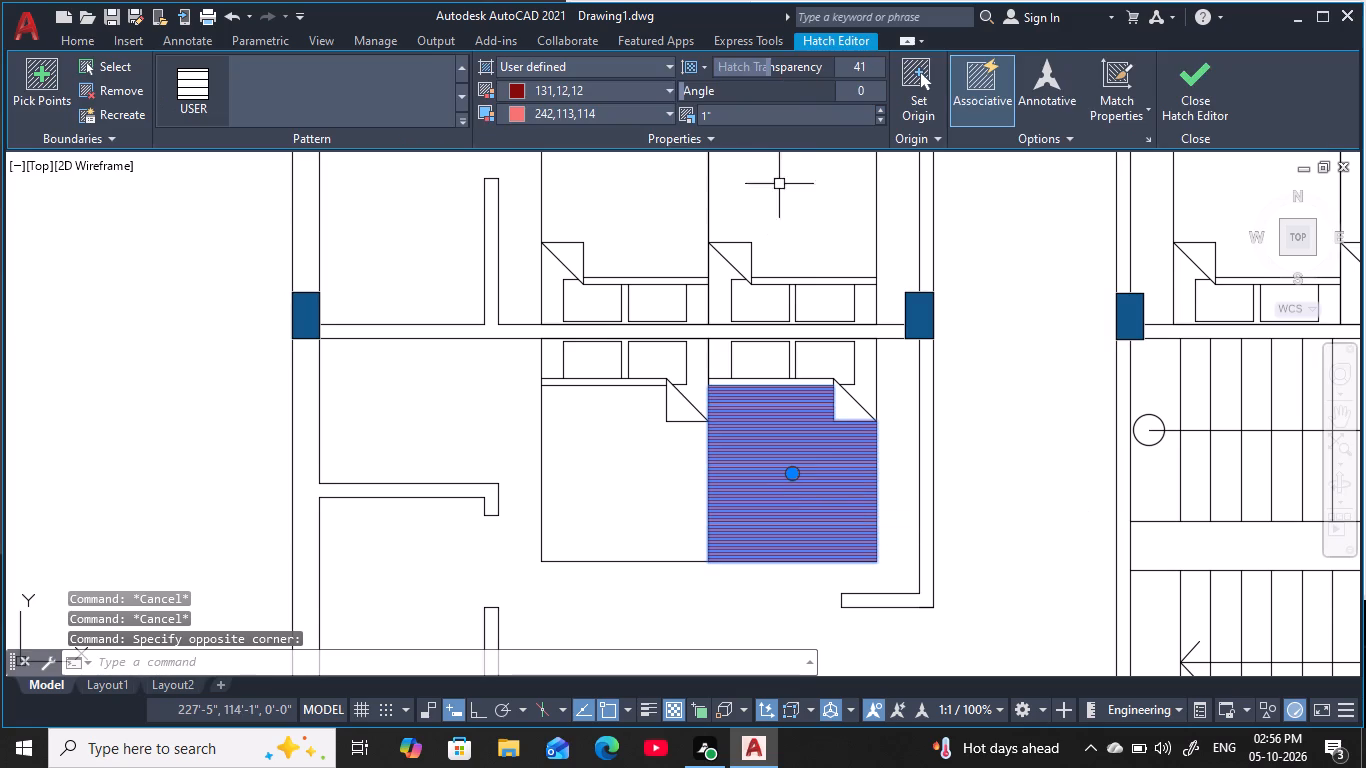
{"action": "left_click_drag", "start_coordinate": [770, 72], "coordinate": [835, 52]}
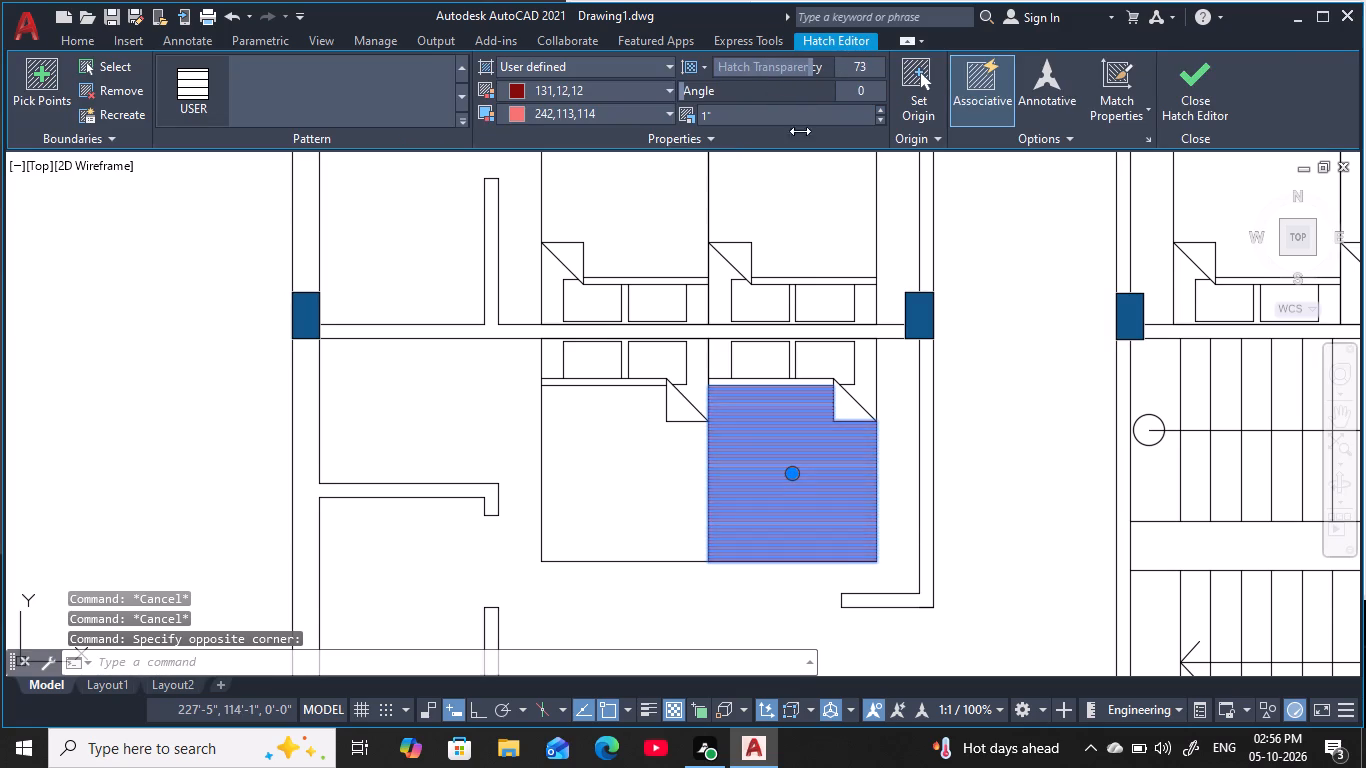
{"action": "key", "text": "Escape"}
{"action": "key", "text": "Escape"}
{"action": "key", "text": "Escape"}
{"action": "key", "text": "Escape"}
{"action": "key", "text": "Escape"}
{"action": "key", "text": "Escape"}
{"action": "key", "text": "Escape"}
{"action": "key", "text": "Escape"}
{"action": "scroll", "coordinate": [788, 499], "scroll_direction": "down", "scroll_amount": 2}
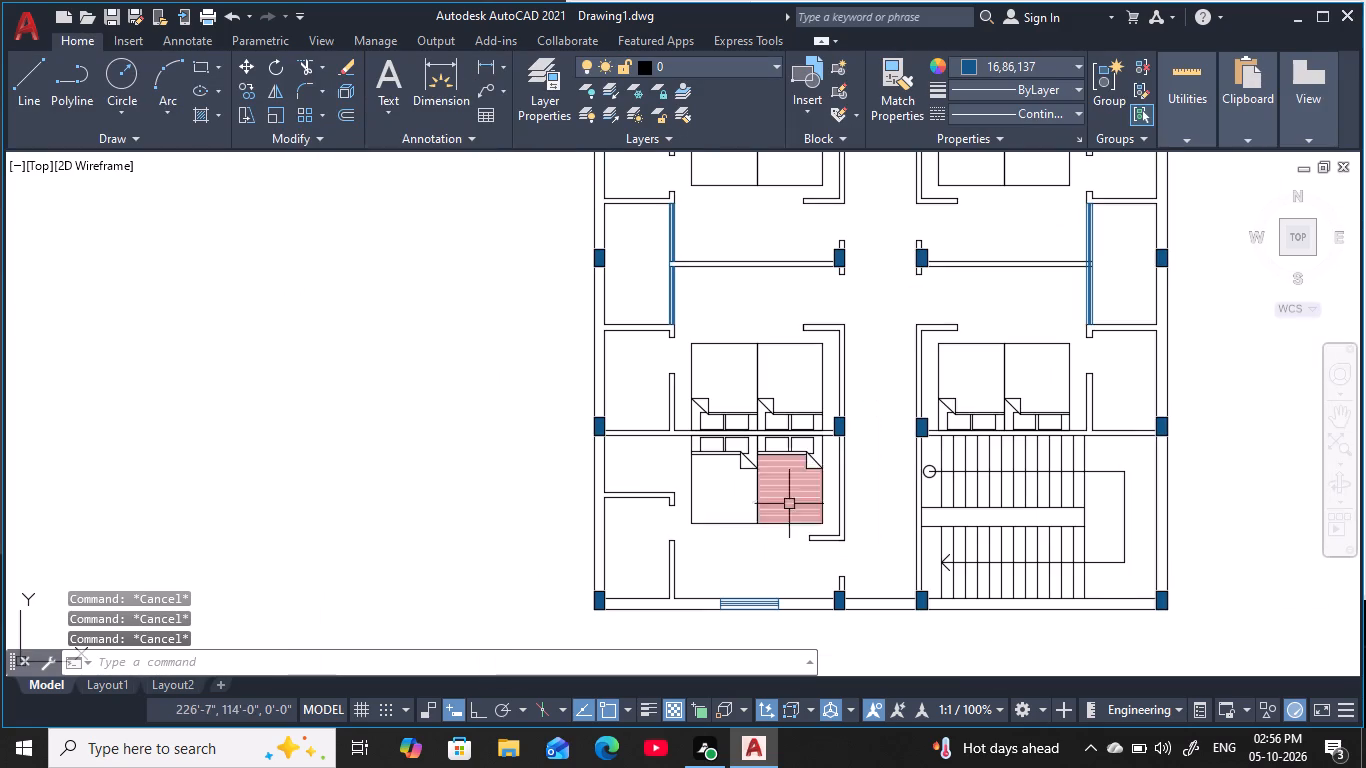
{"action": "key", "text": "Escape"}
{"action": "key", "text": "Escape"}
{"action": "scroll", "coordinate": [873, 493], "scroll_direction": "up", "scroll_amount": 1}
{"action": "key", "text": "Escape"}
{"action": "key", "text": "Escape"}
{"action": "key", "text": "Escape"}
{"action": "key", "text": "Escape"}
{"action": "key", "text": "Escape"}
{"action": "key", "text": "Escape"}
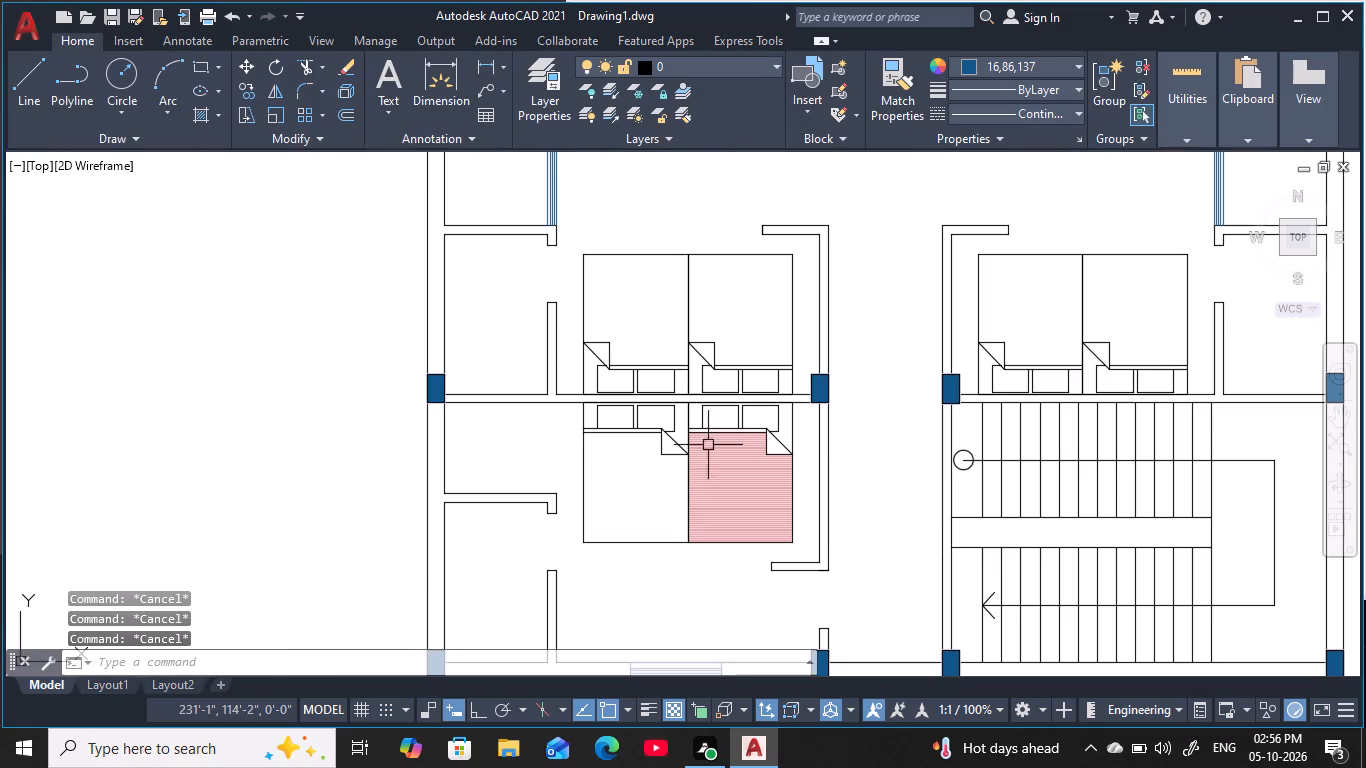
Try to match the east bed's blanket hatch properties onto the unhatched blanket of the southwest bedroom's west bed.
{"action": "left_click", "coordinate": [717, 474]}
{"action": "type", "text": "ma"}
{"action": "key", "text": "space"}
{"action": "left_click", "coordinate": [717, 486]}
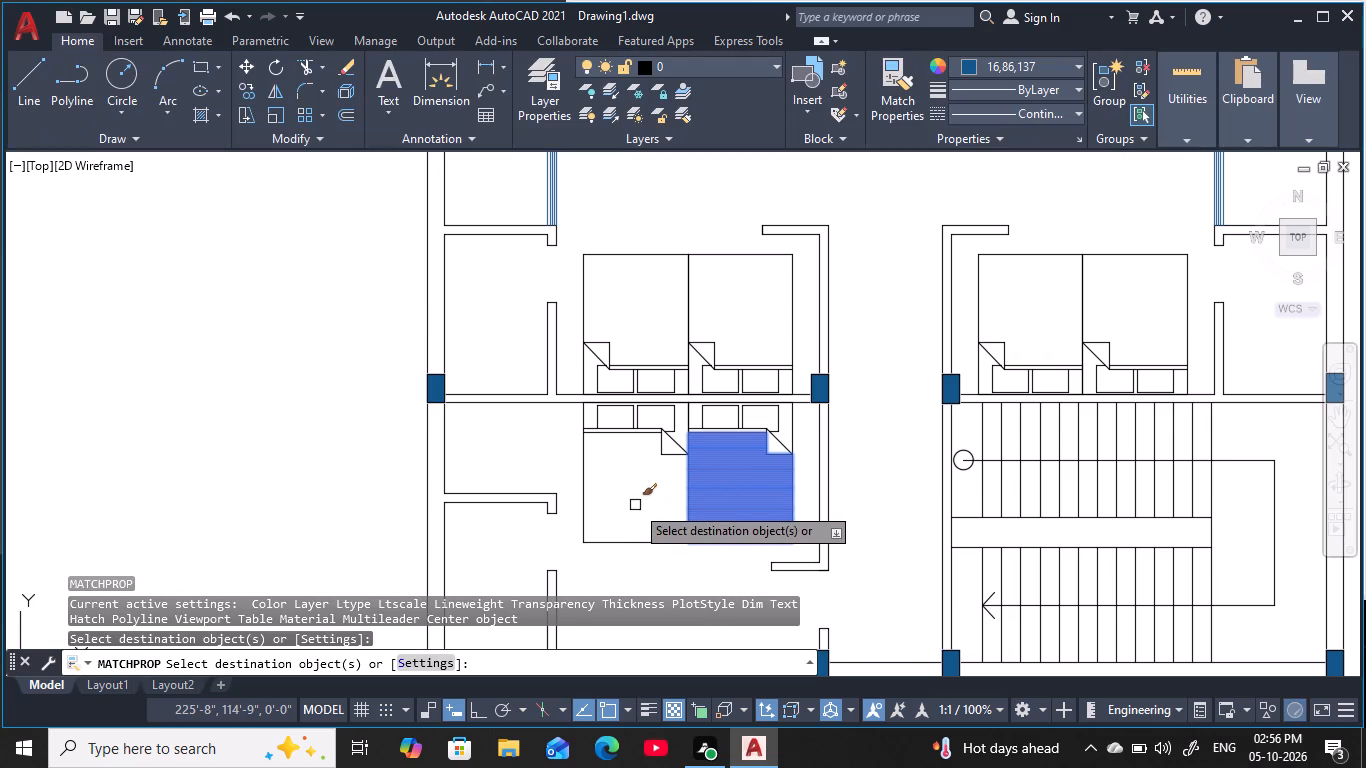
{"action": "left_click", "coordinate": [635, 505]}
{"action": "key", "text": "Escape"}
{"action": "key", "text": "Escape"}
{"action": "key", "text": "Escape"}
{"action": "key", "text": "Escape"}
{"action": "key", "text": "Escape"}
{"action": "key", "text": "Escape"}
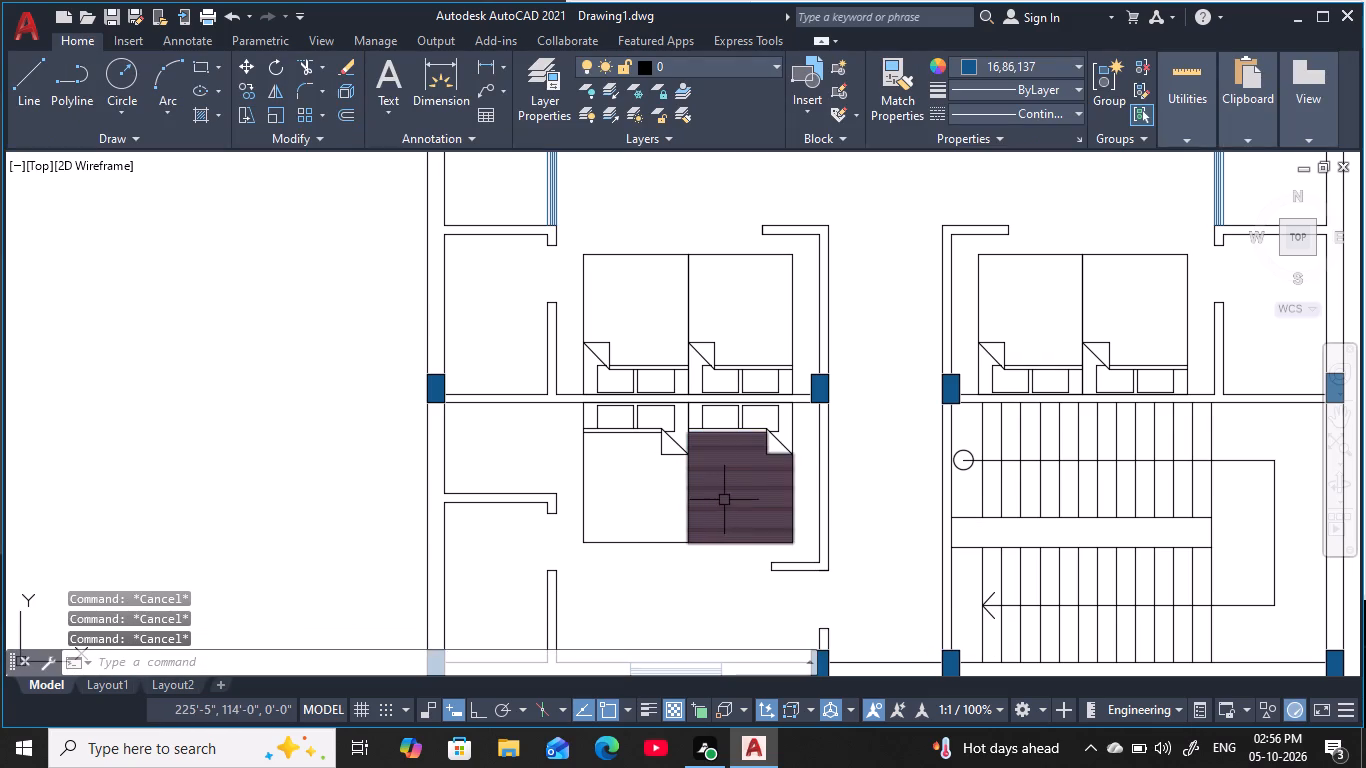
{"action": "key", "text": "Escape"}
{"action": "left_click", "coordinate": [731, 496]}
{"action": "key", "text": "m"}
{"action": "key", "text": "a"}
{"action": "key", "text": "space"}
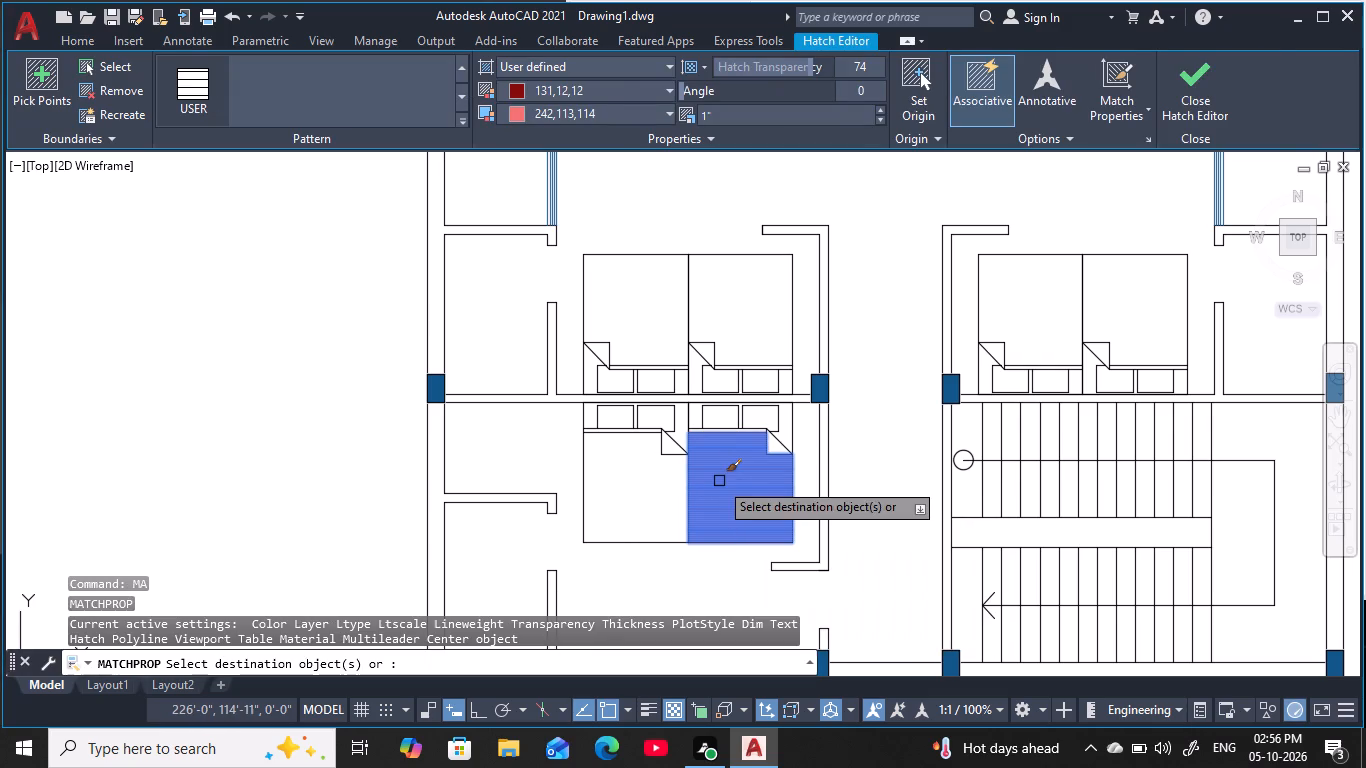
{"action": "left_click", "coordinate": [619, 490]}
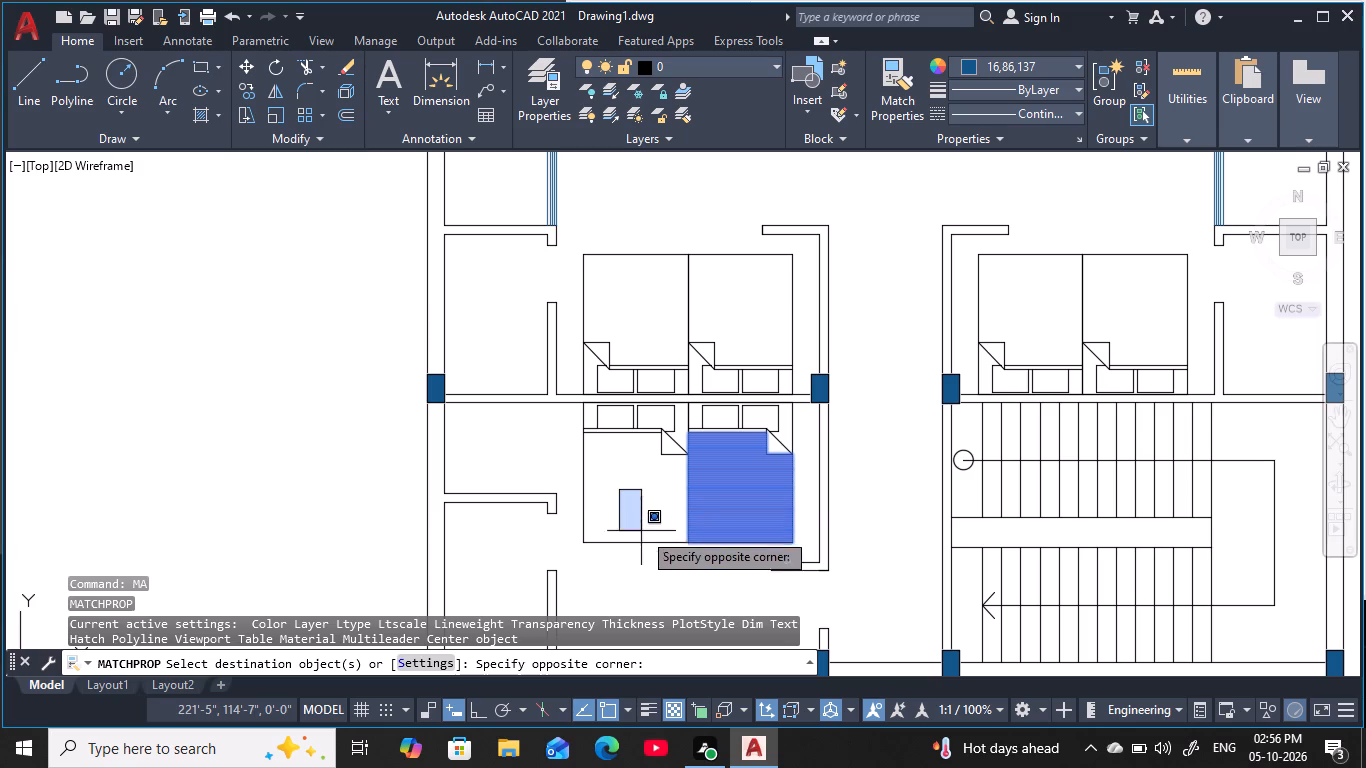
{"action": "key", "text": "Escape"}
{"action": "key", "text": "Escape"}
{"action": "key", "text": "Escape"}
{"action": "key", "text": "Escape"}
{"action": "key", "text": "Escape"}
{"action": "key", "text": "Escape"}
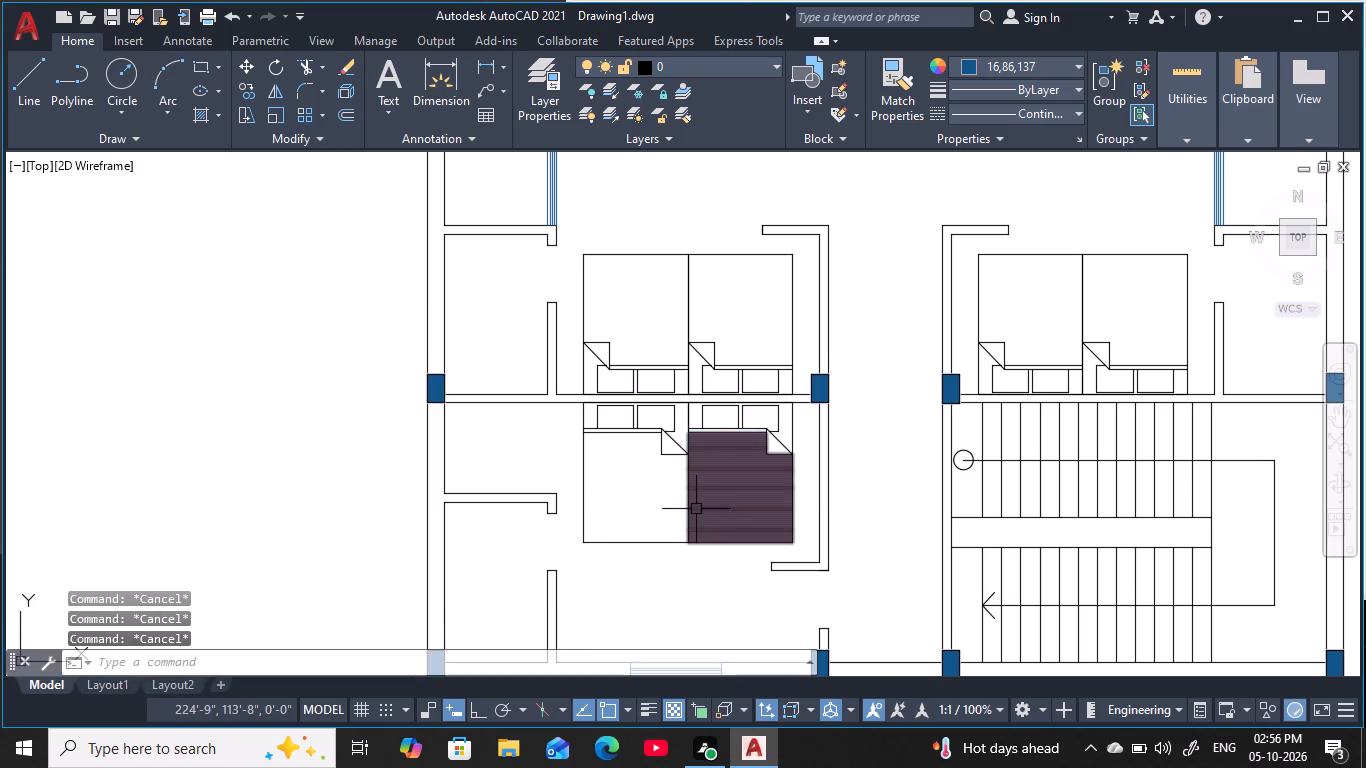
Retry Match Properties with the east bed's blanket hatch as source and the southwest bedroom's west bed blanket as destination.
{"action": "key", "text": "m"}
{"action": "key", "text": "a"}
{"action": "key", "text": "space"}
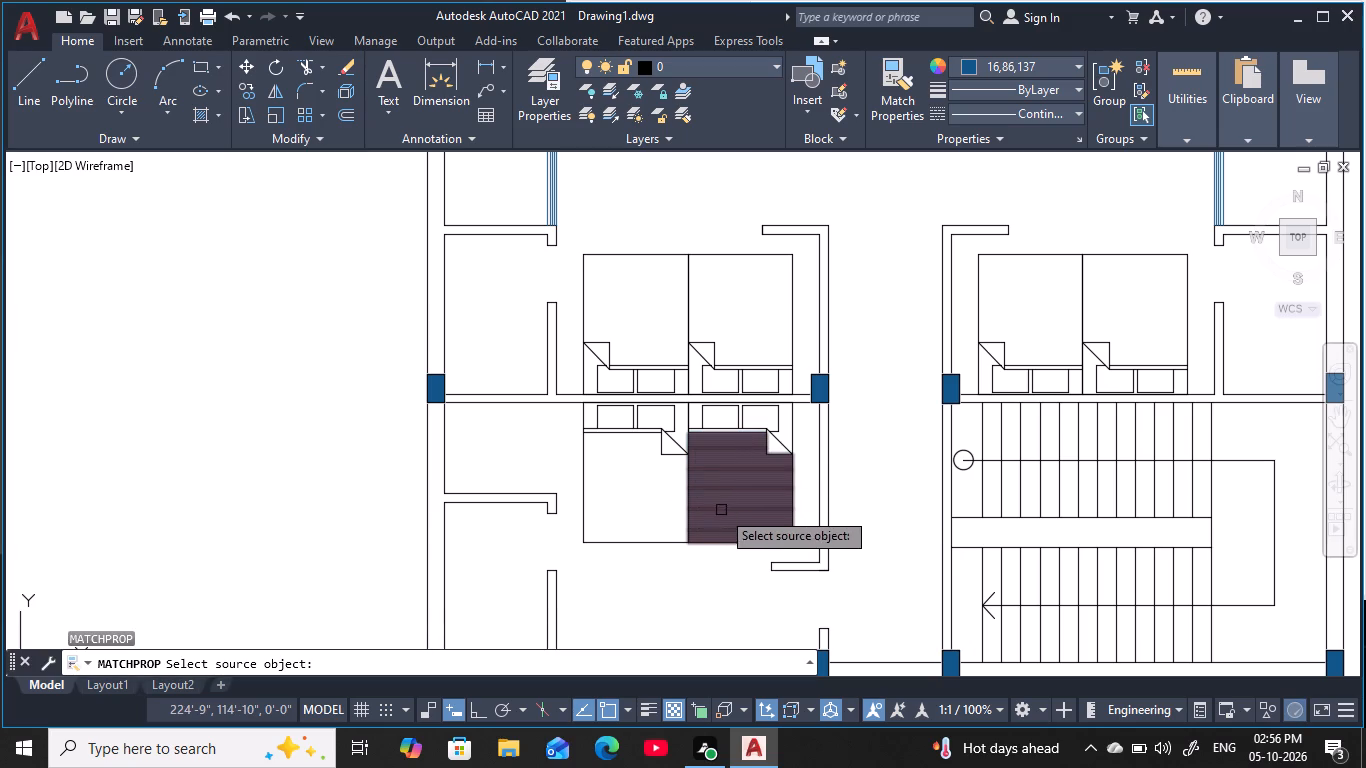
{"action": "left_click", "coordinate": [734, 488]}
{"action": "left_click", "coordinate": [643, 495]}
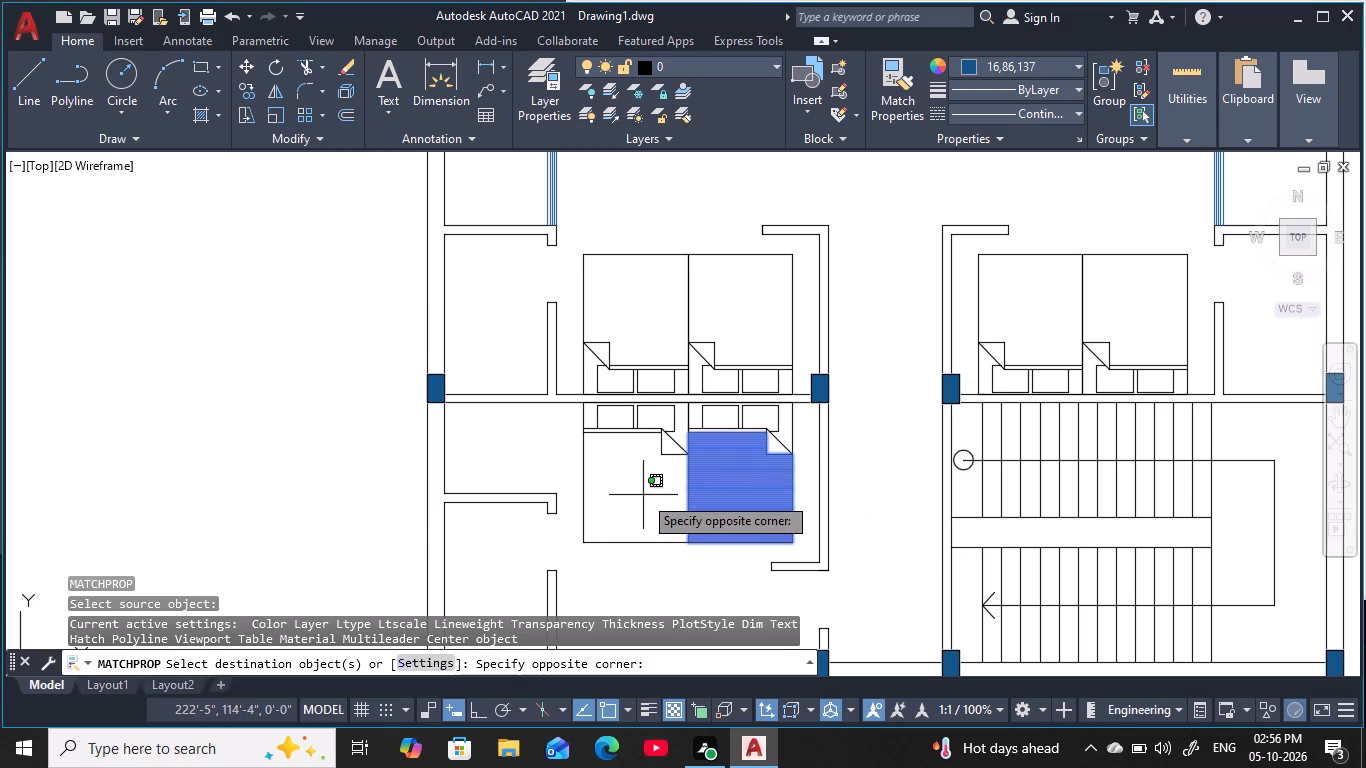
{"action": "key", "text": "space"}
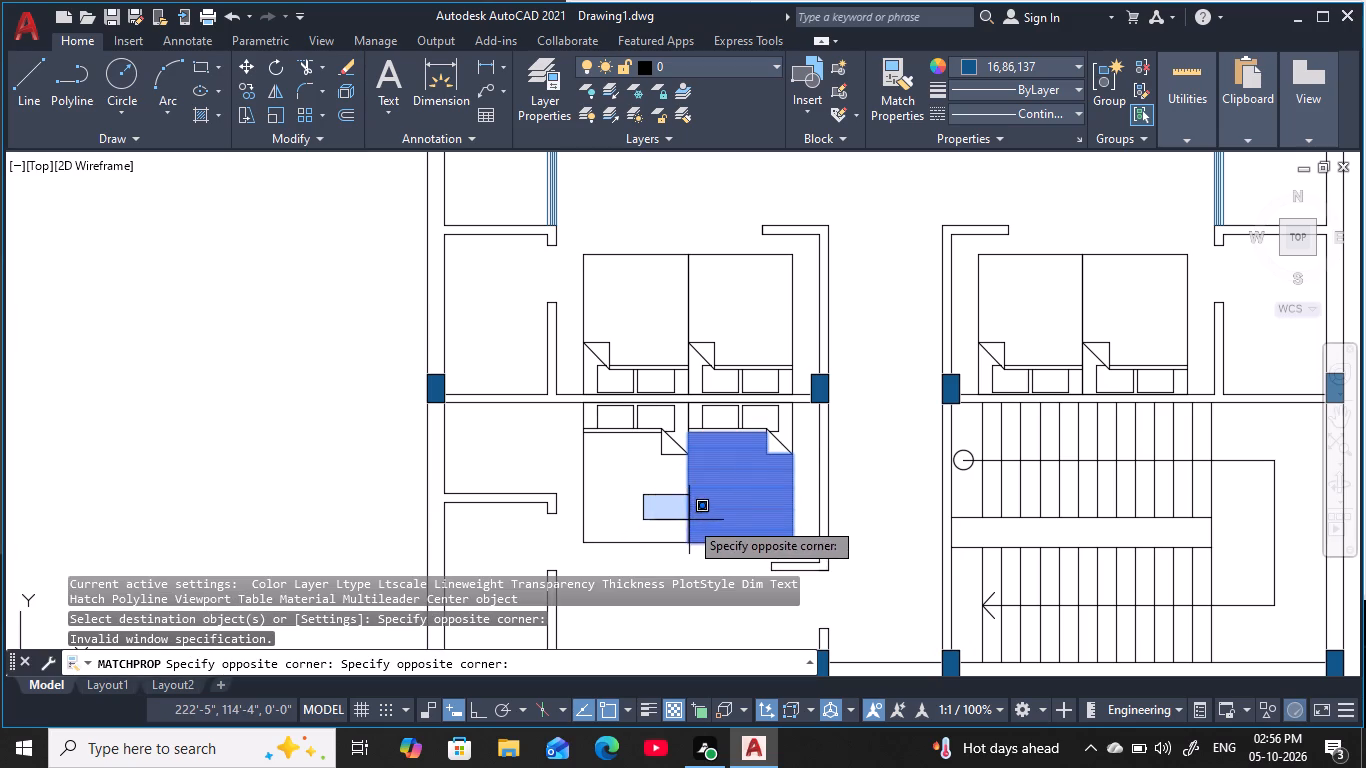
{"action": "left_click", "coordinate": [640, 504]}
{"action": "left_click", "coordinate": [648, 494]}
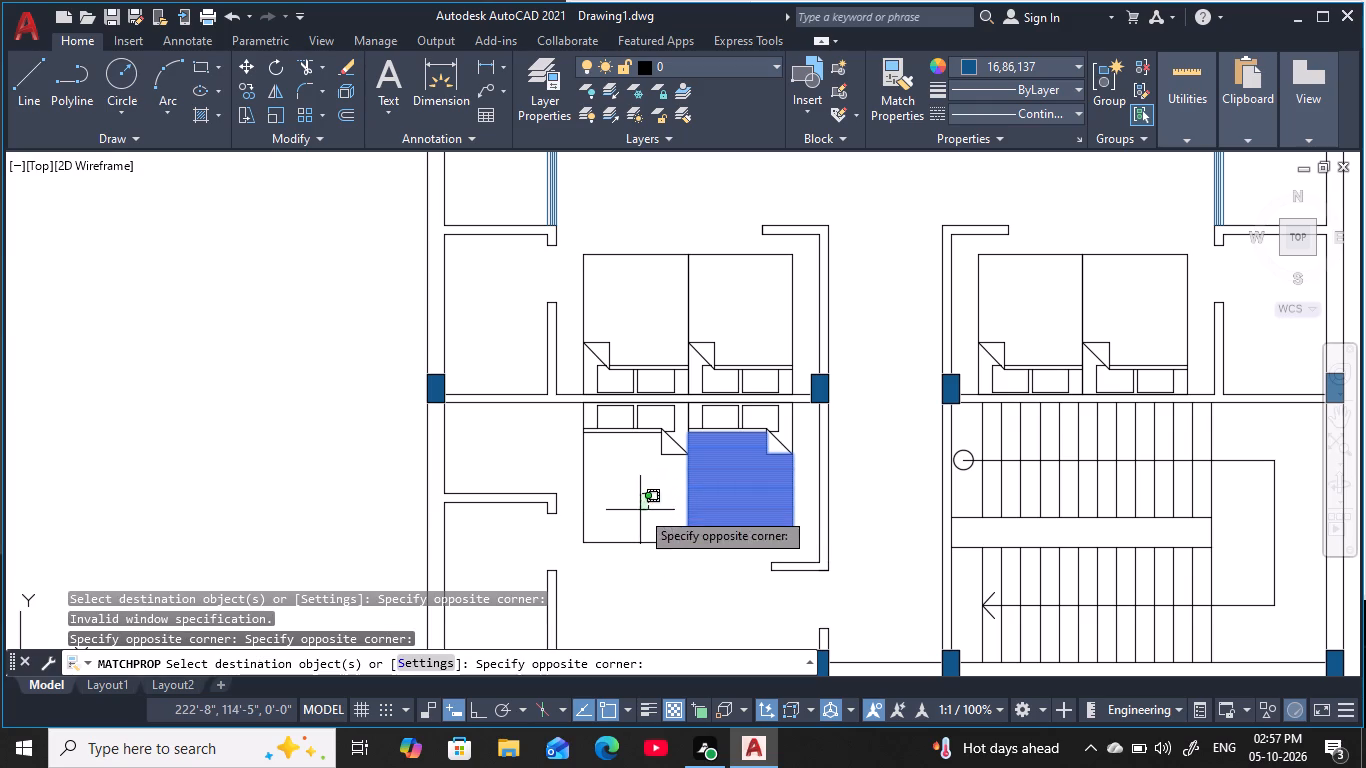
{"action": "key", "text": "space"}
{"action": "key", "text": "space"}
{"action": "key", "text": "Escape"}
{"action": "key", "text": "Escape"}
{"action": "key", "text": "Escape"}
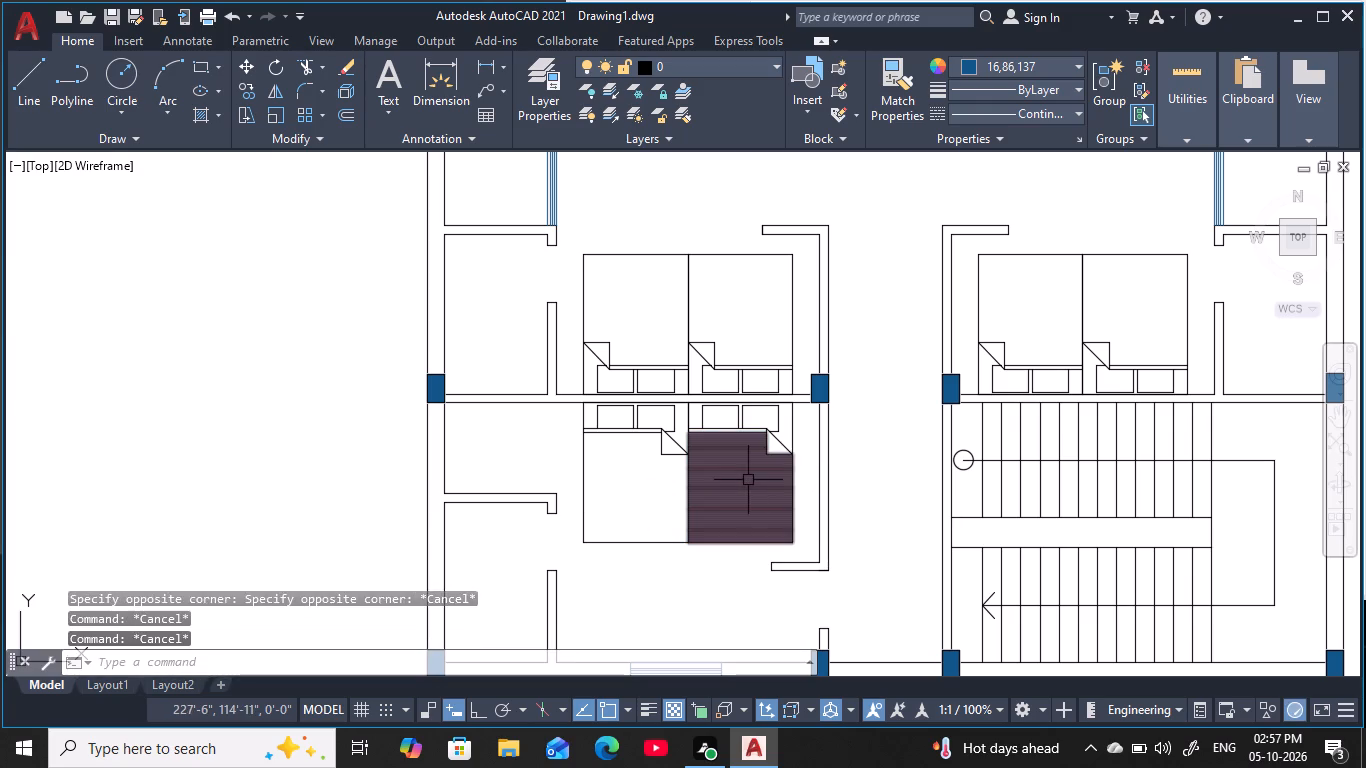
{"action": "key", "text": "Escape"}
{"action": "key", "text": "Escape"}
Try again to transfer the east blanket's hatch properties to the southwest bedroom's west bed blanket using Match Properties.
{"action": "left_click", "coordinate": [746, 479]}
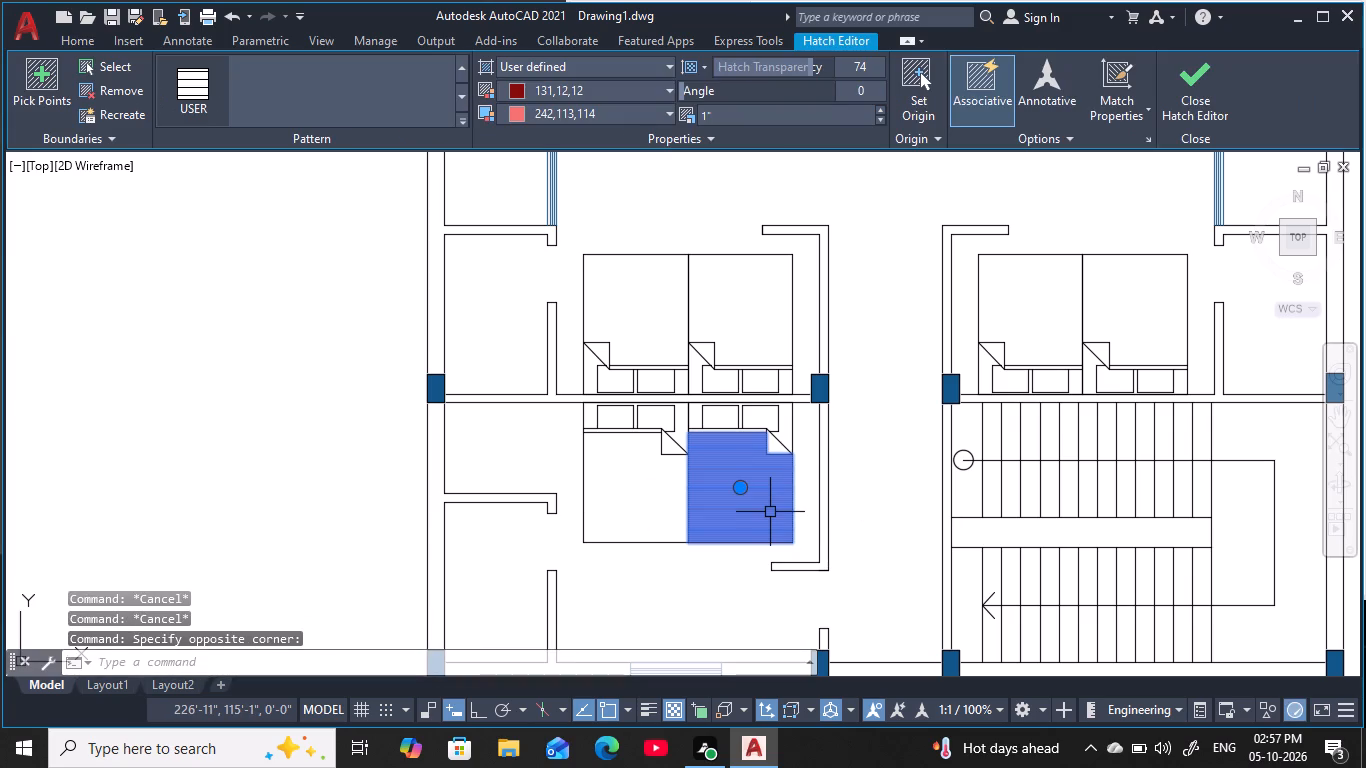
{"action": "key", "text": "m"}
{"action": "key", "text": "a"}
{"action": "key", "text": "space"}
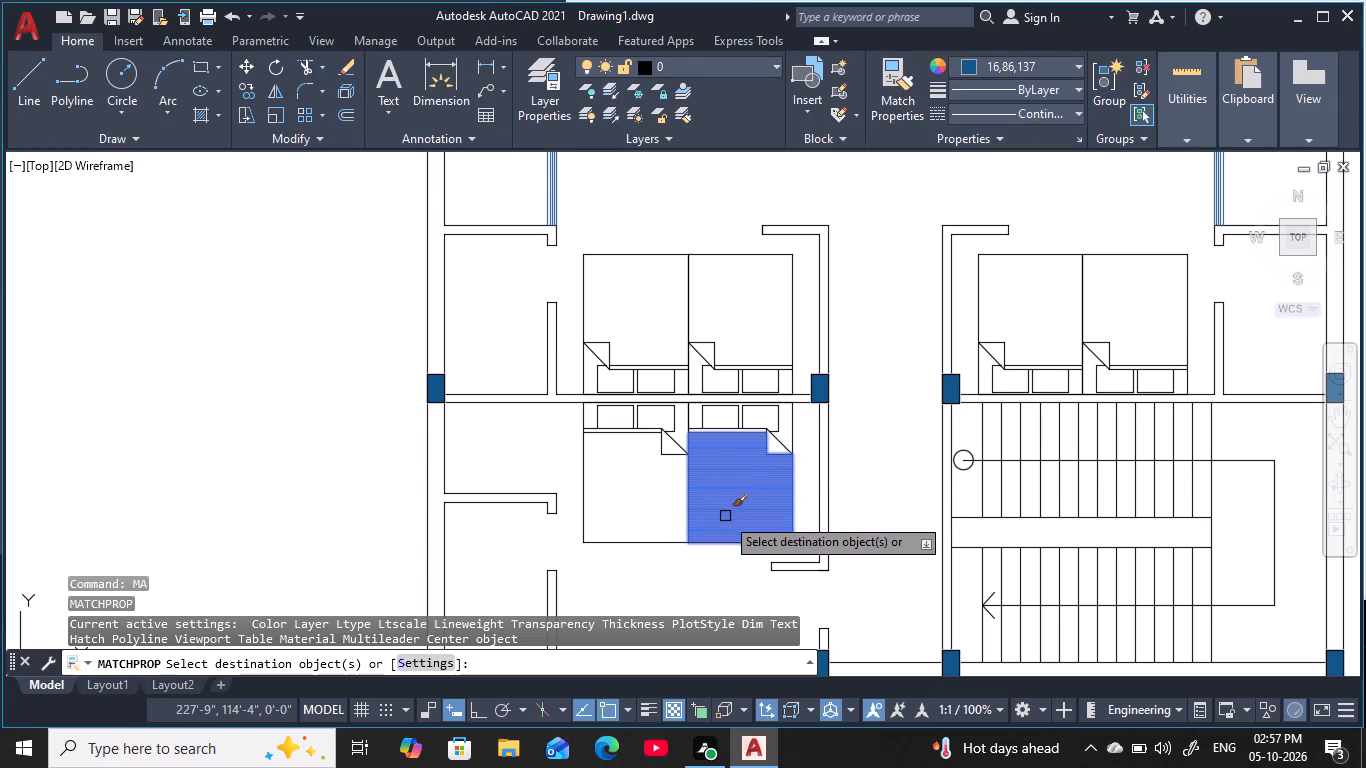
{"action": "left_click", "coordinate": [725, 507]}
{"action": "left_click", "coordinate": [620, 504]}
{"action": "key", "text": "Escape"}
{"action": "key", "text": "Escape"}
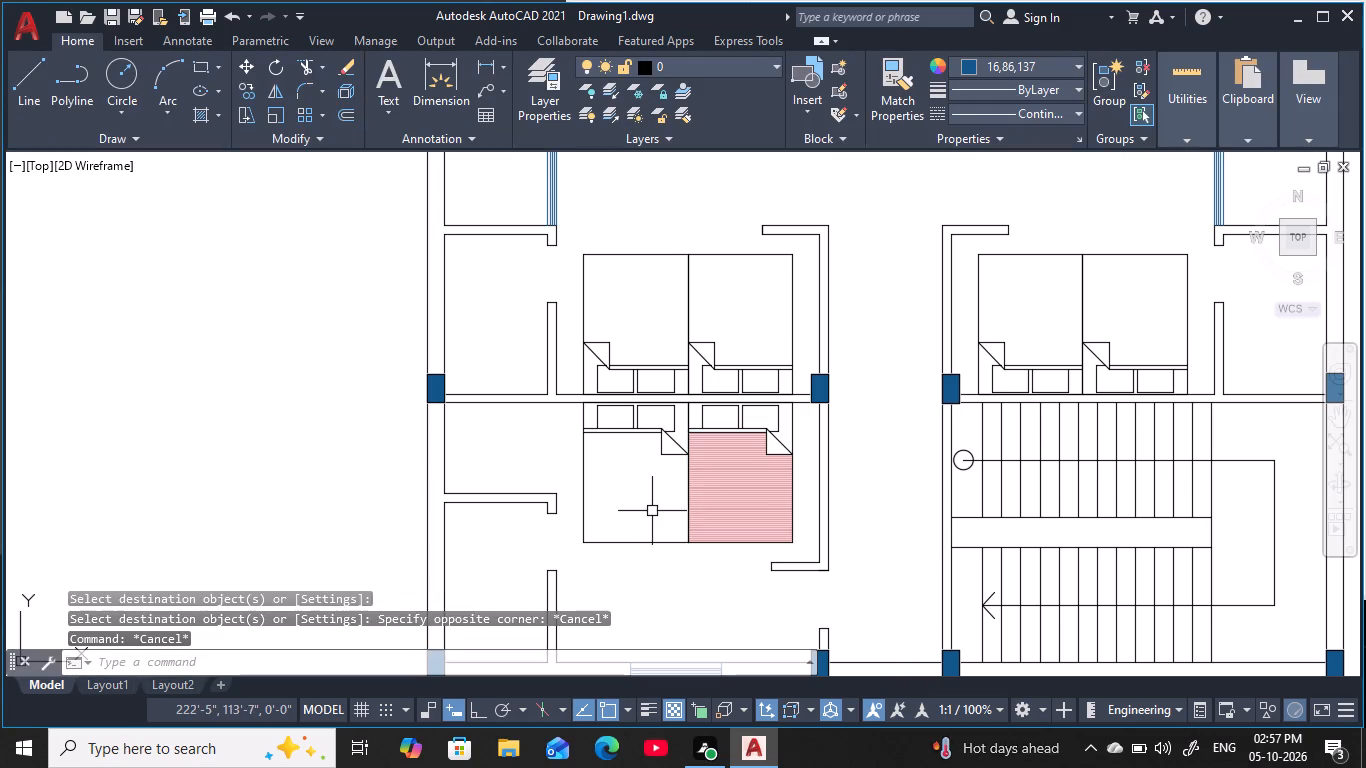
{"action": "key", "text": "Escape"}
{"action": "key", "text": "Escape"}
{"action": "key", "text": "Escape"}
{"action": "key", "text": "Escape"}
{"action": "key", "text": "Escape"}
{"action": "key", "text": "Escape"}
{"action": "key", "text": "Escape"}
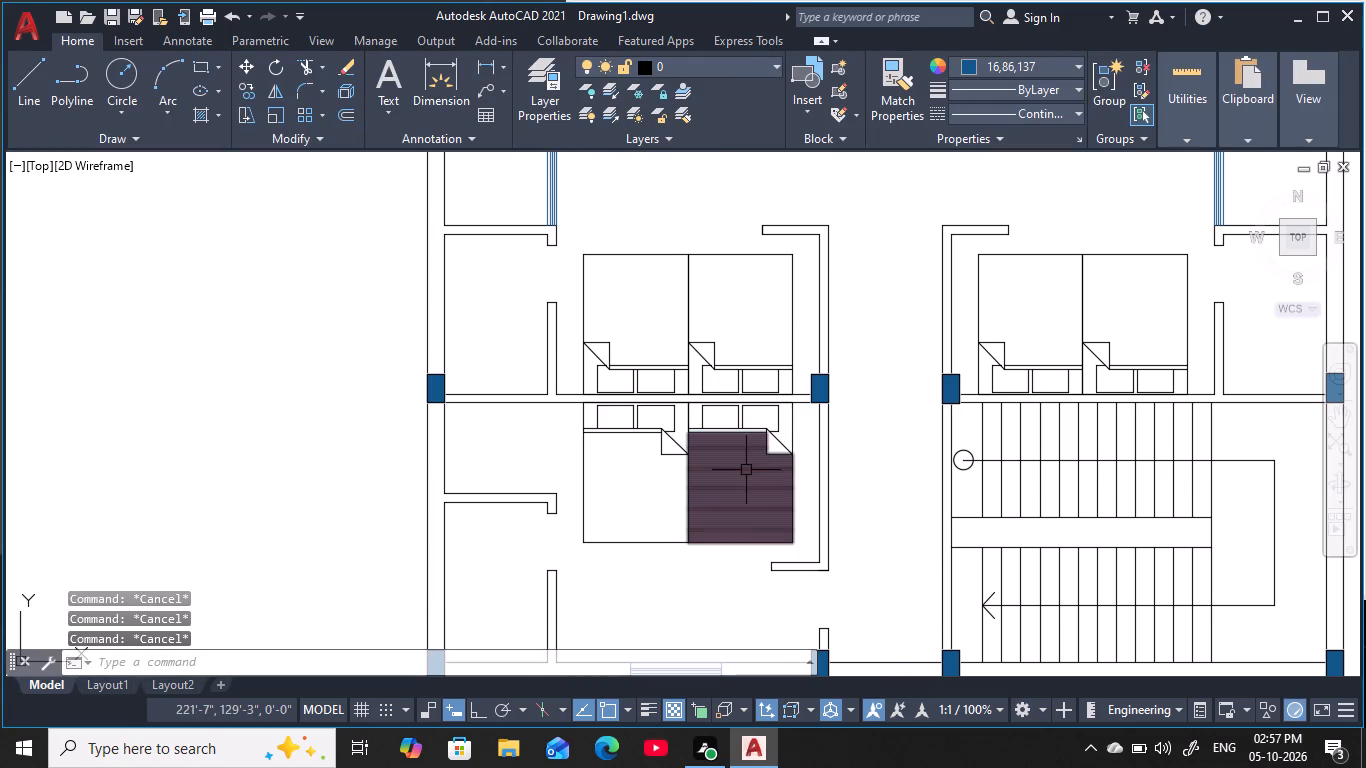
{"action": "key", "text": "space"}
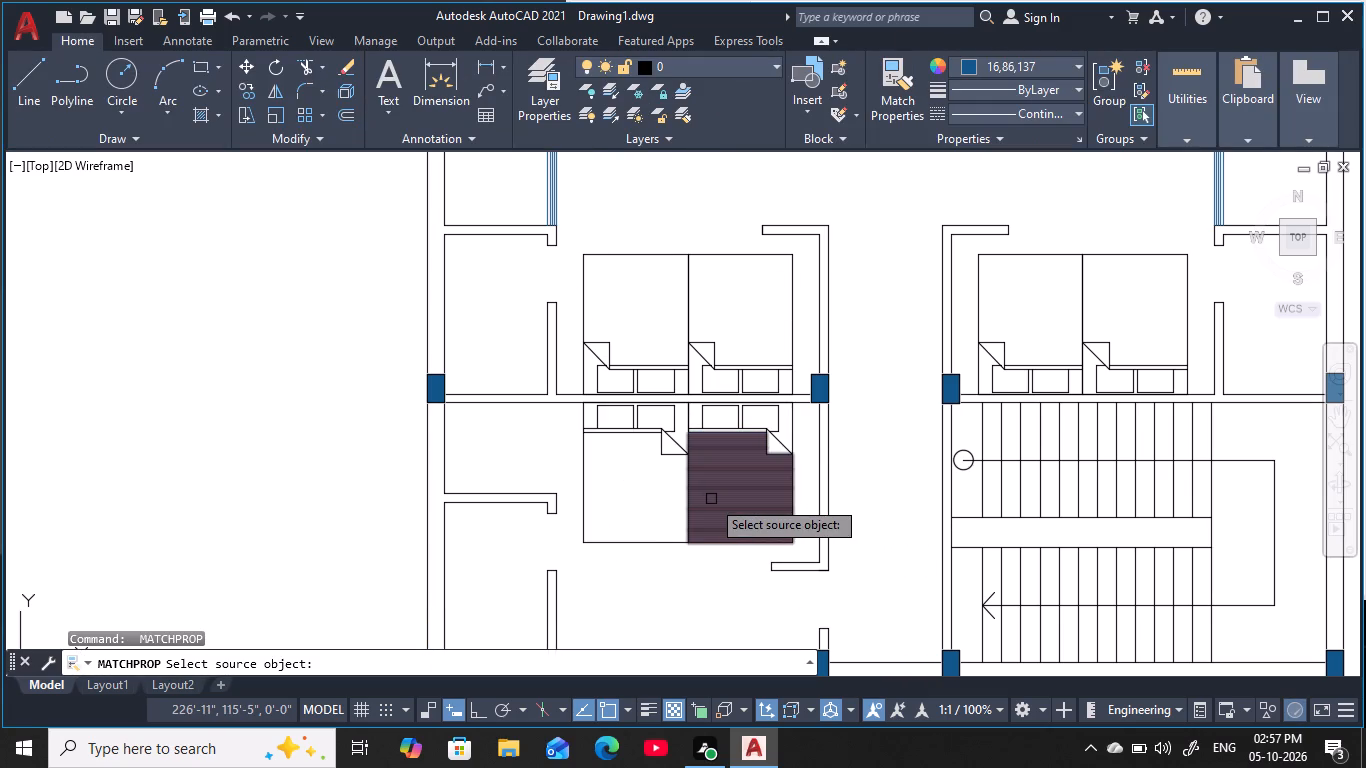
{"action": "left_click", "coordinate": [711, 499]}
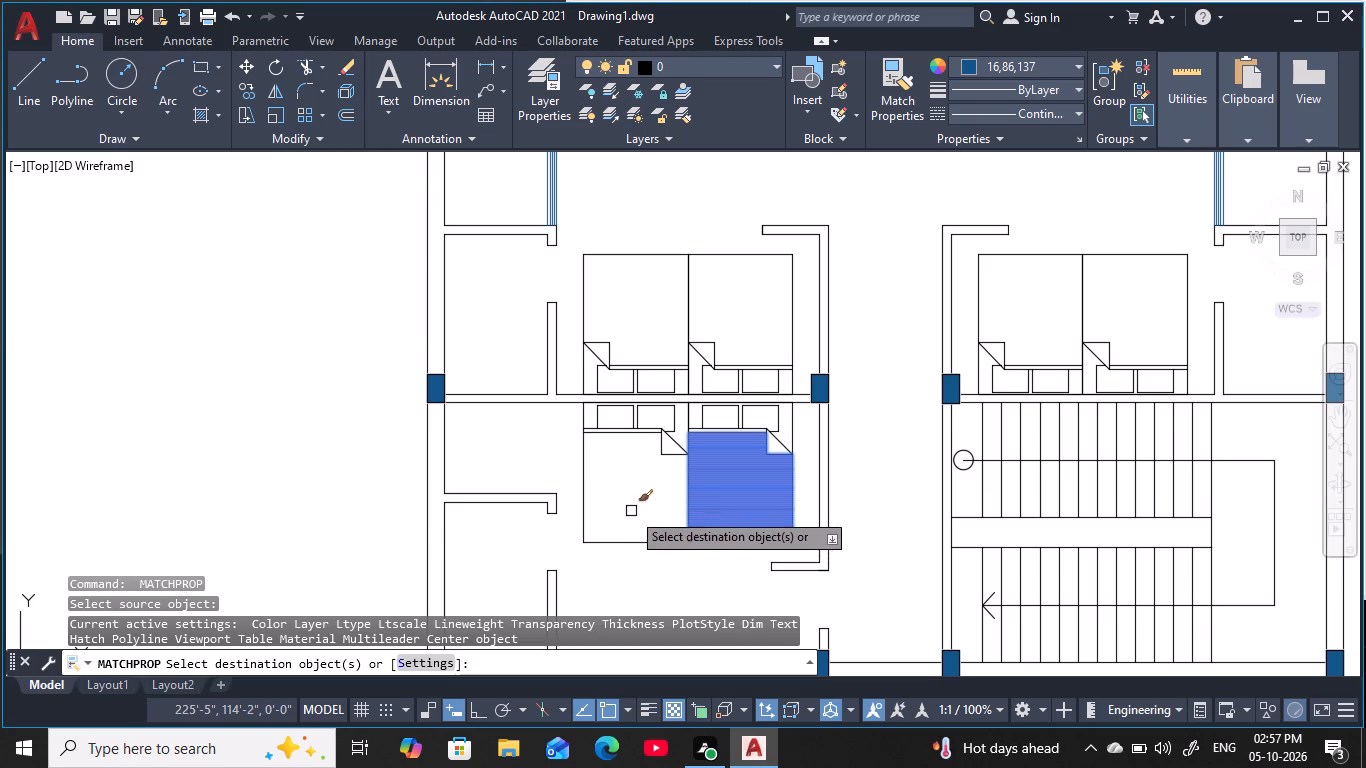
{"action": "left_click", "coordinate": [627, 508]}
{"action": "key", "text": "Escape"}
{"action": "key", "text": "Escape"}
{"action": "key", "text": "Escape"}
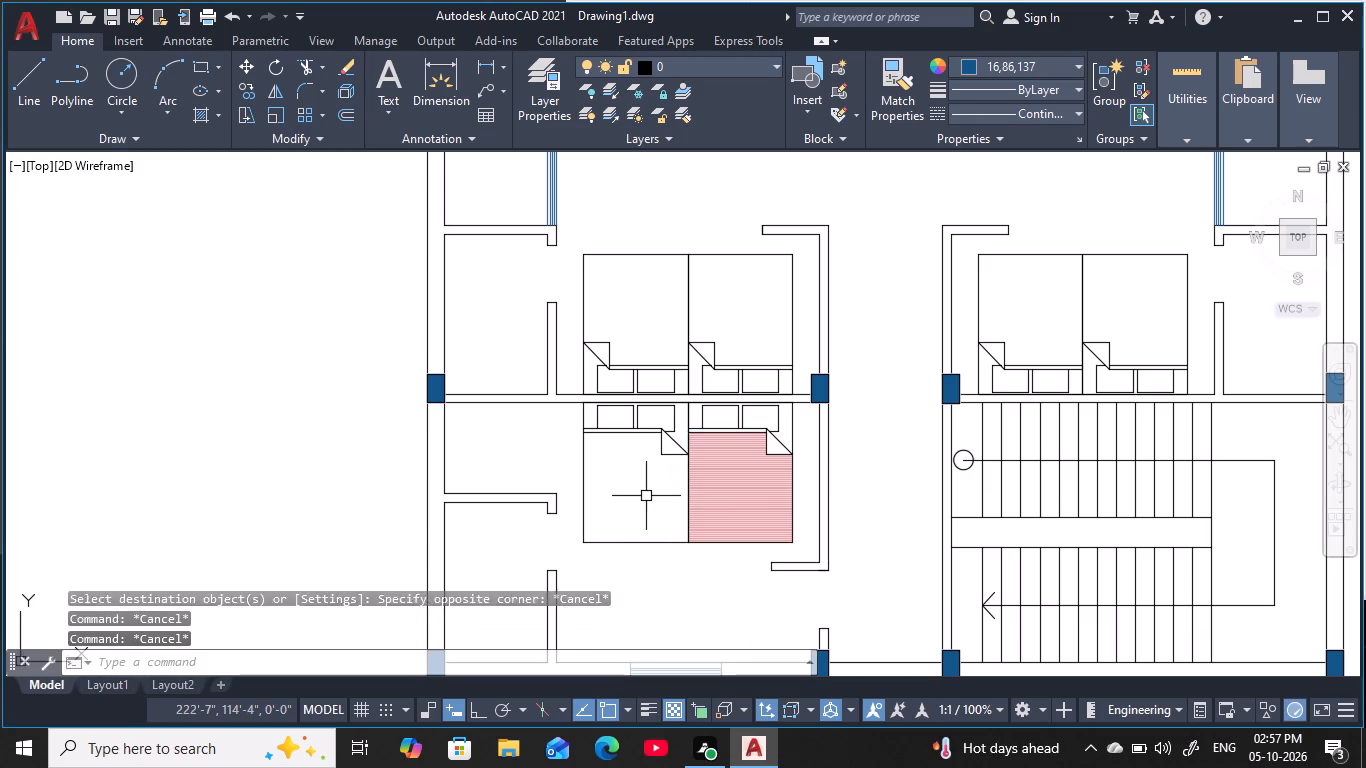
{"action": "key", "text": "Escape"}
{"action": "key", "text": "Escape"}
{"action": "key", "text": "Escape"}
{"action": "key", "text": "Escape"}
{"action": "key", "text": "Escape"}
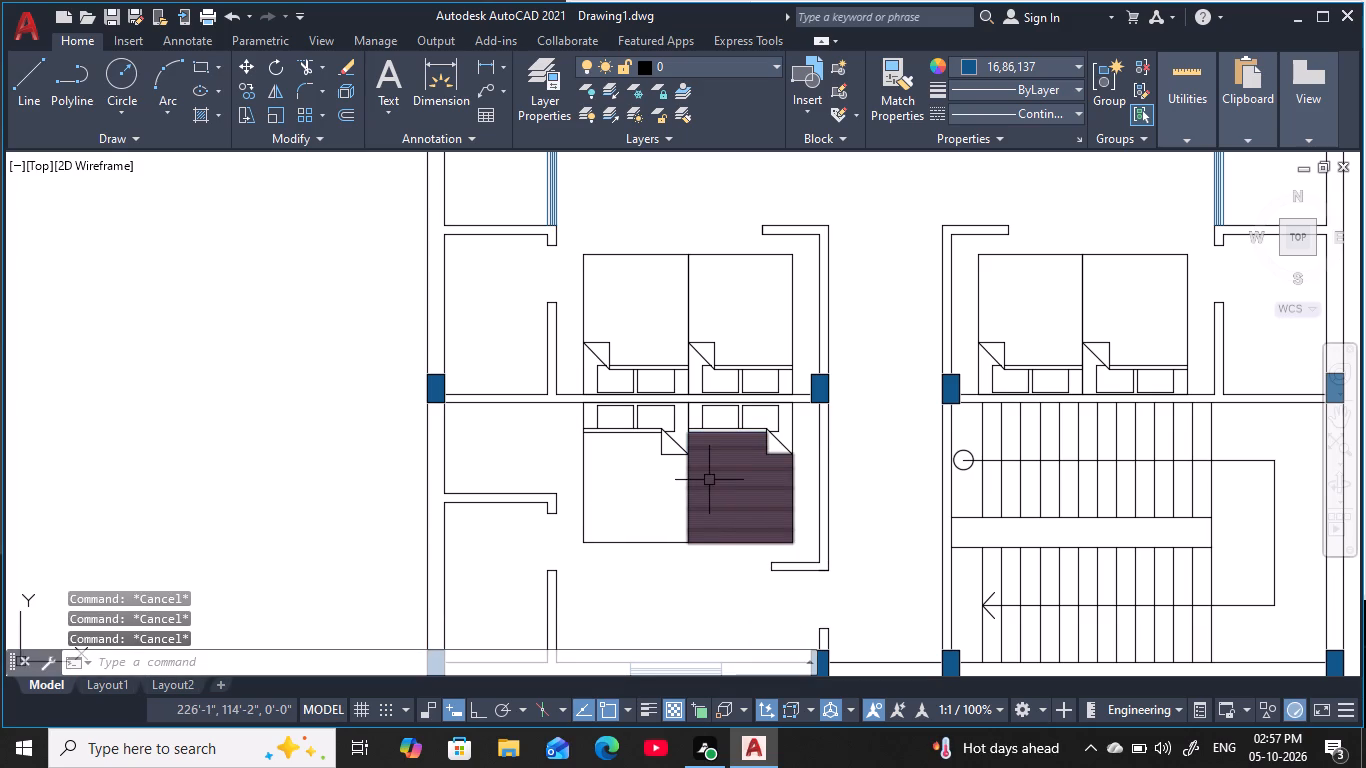
Hatch the blanket of the southwest bedroom's east bed with ANSI32 in colour 131,12,12 on background 242,113,114.
{"action": "key", "text": "h"}
{"action": "key", "text": "space"}
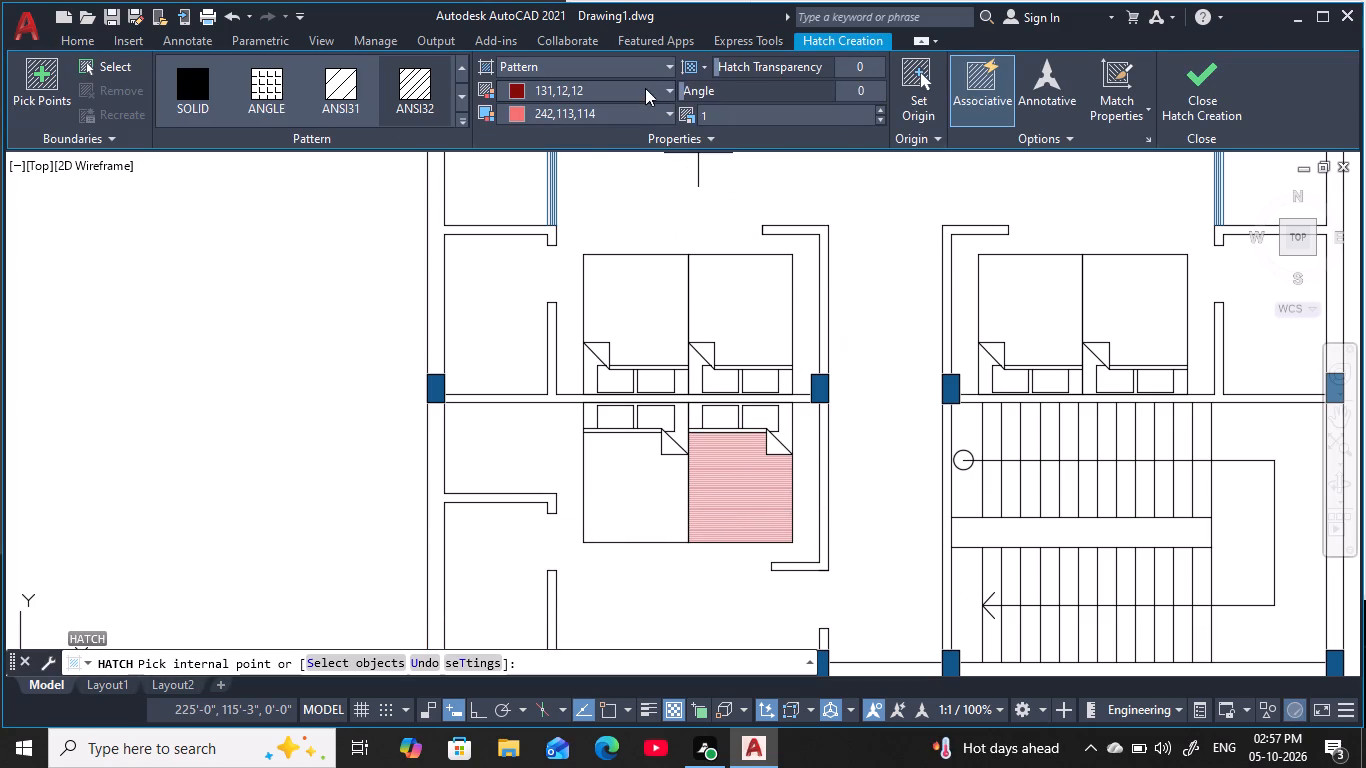
{"action": "left_click", "coordinate": [728, 510]}
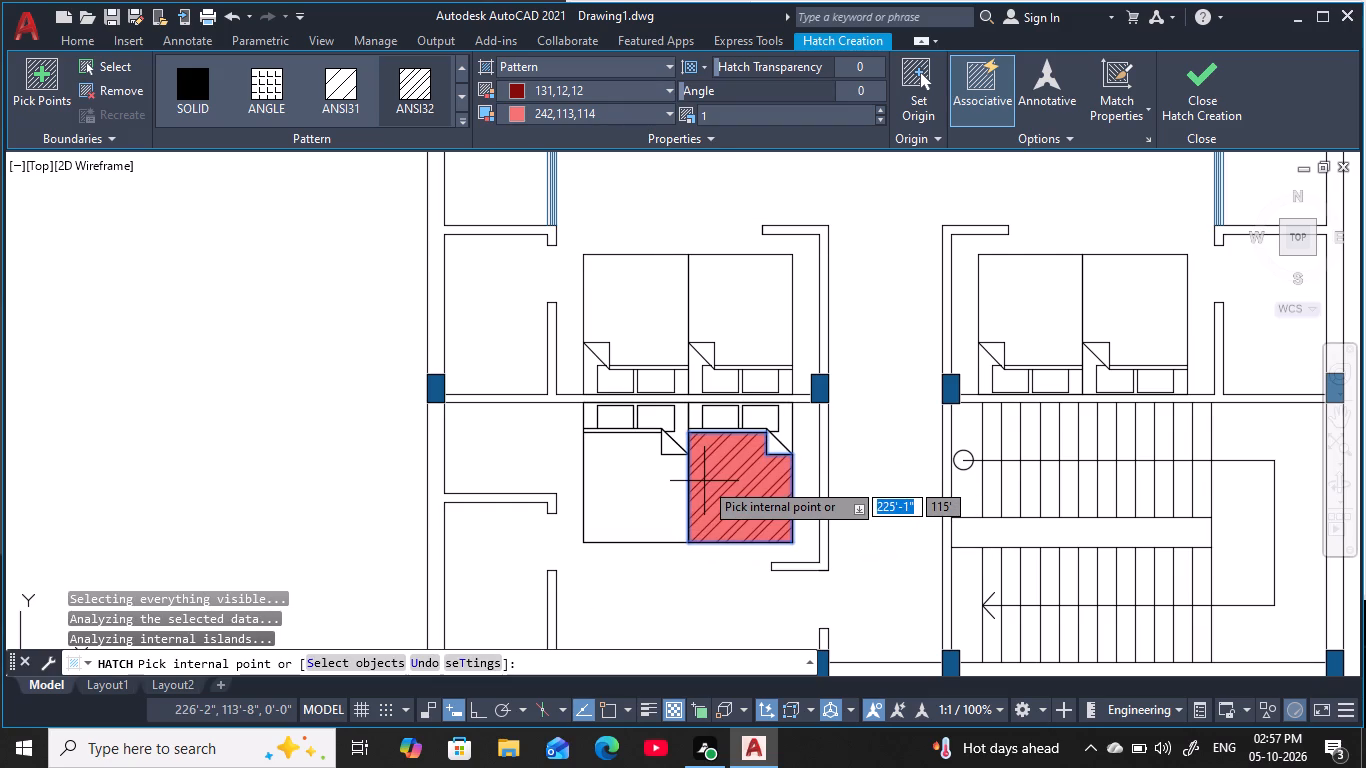
{"action": "key", "text": "Escape"}
{"action": "key", "text": "Escape"}
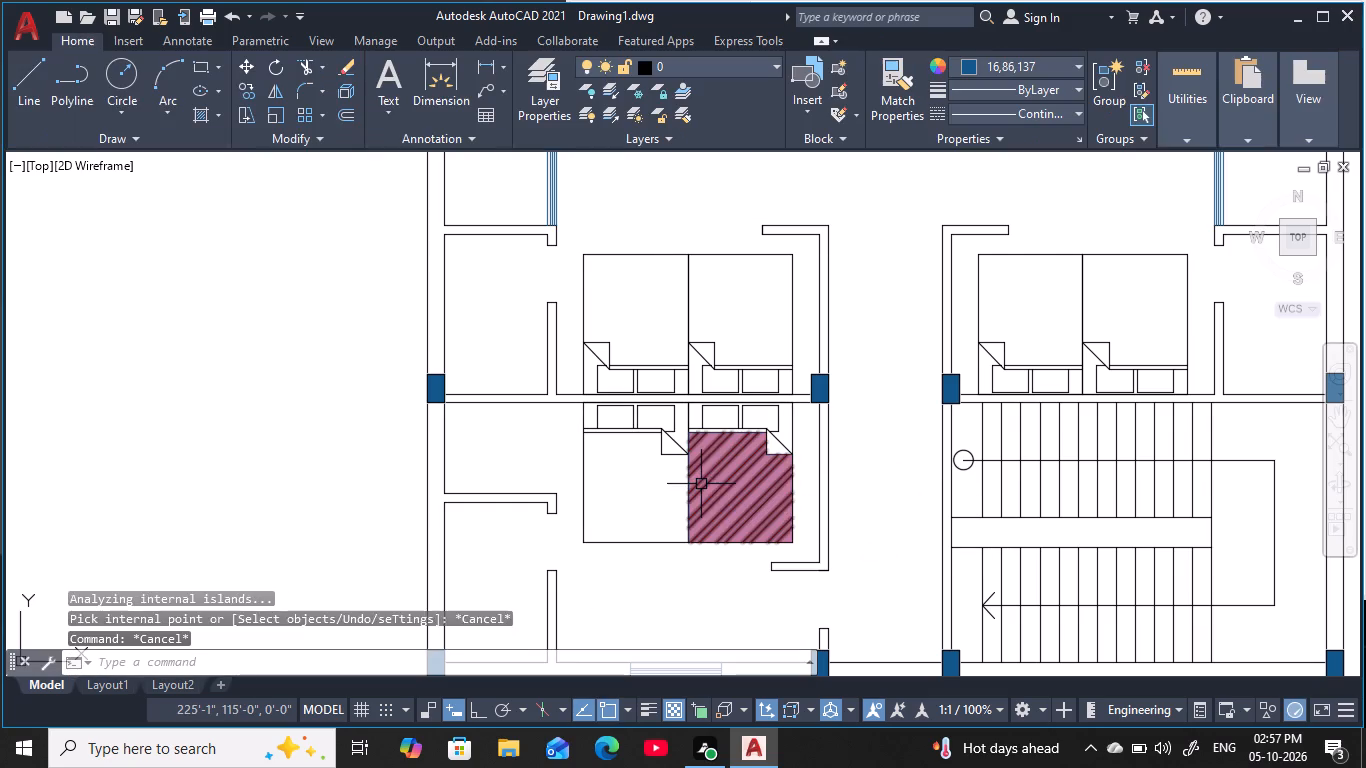
{"action": "key", "text": "Escape"}
{"action": "key", "text": "Escape"}
{"action": "key", "text": "Escape"}
{"action": "key", "text": "Escape"}
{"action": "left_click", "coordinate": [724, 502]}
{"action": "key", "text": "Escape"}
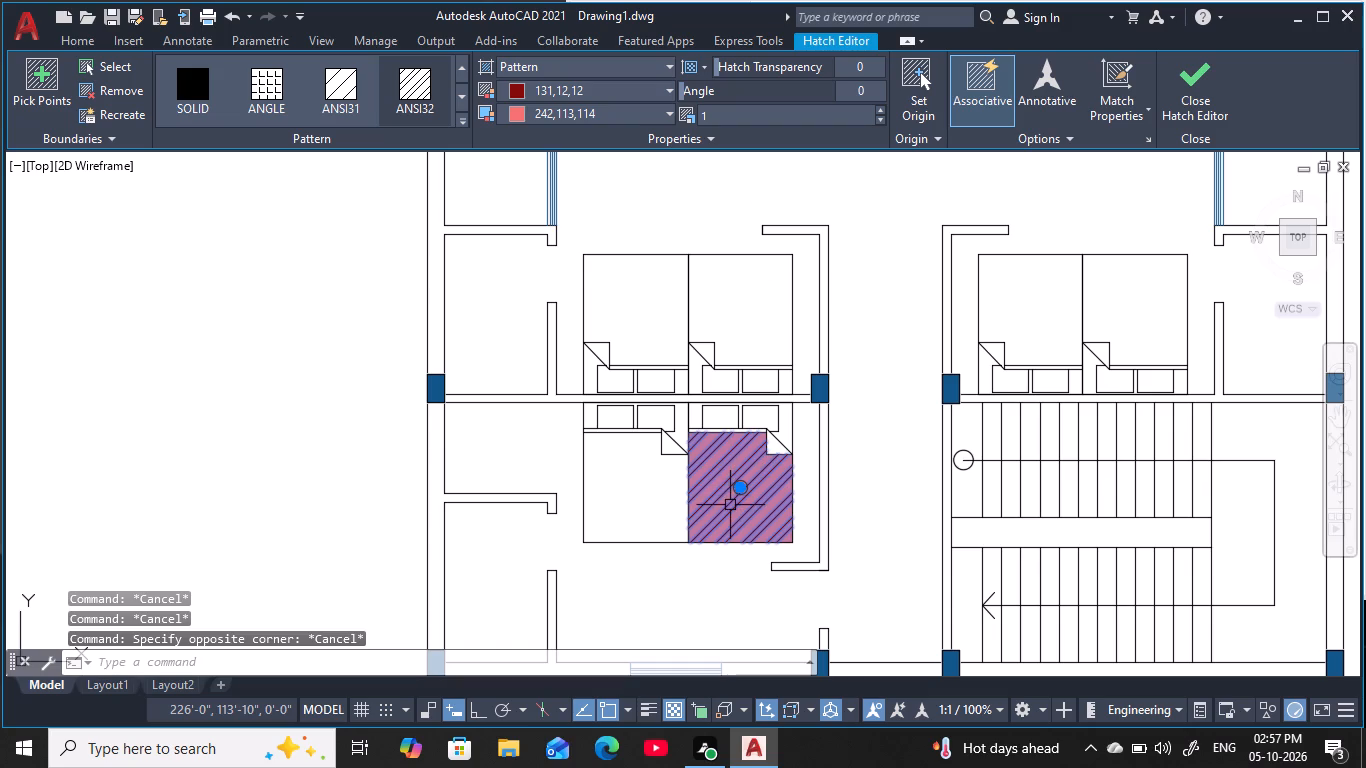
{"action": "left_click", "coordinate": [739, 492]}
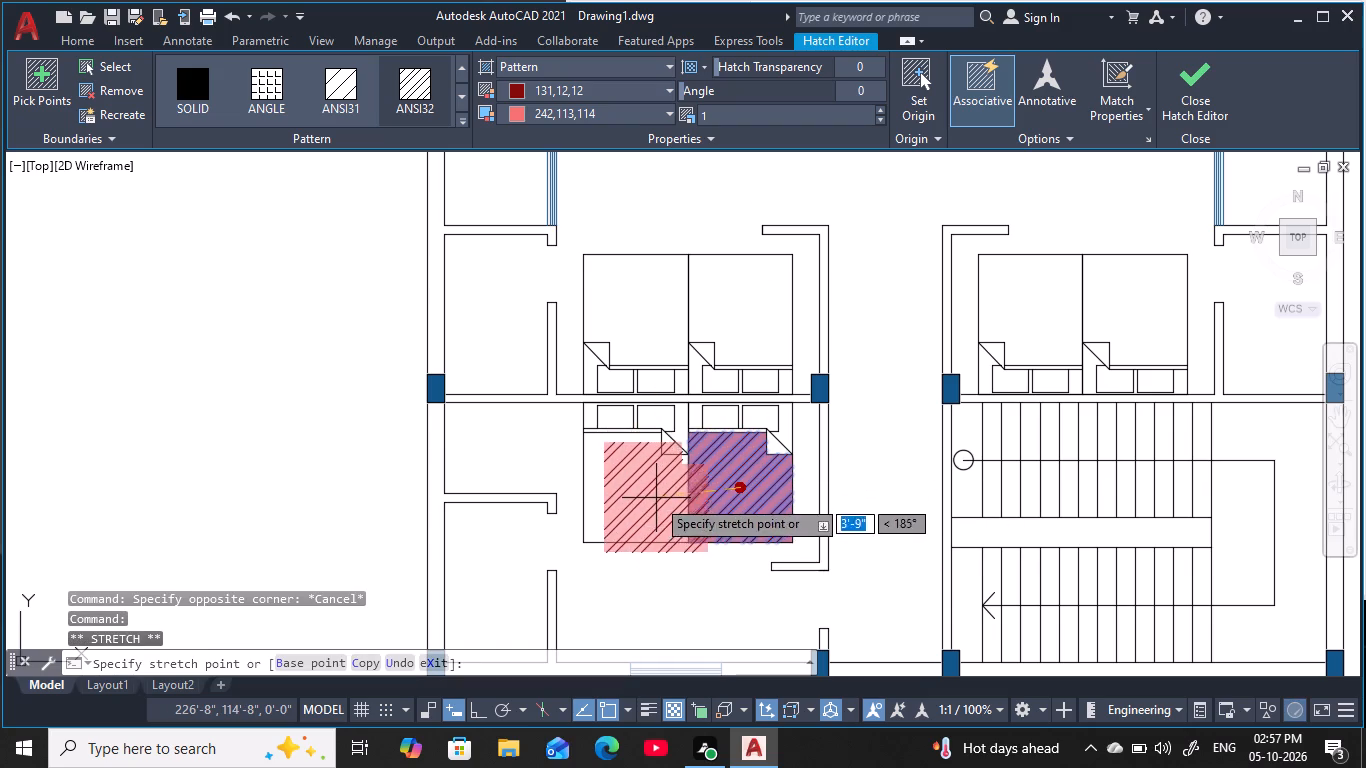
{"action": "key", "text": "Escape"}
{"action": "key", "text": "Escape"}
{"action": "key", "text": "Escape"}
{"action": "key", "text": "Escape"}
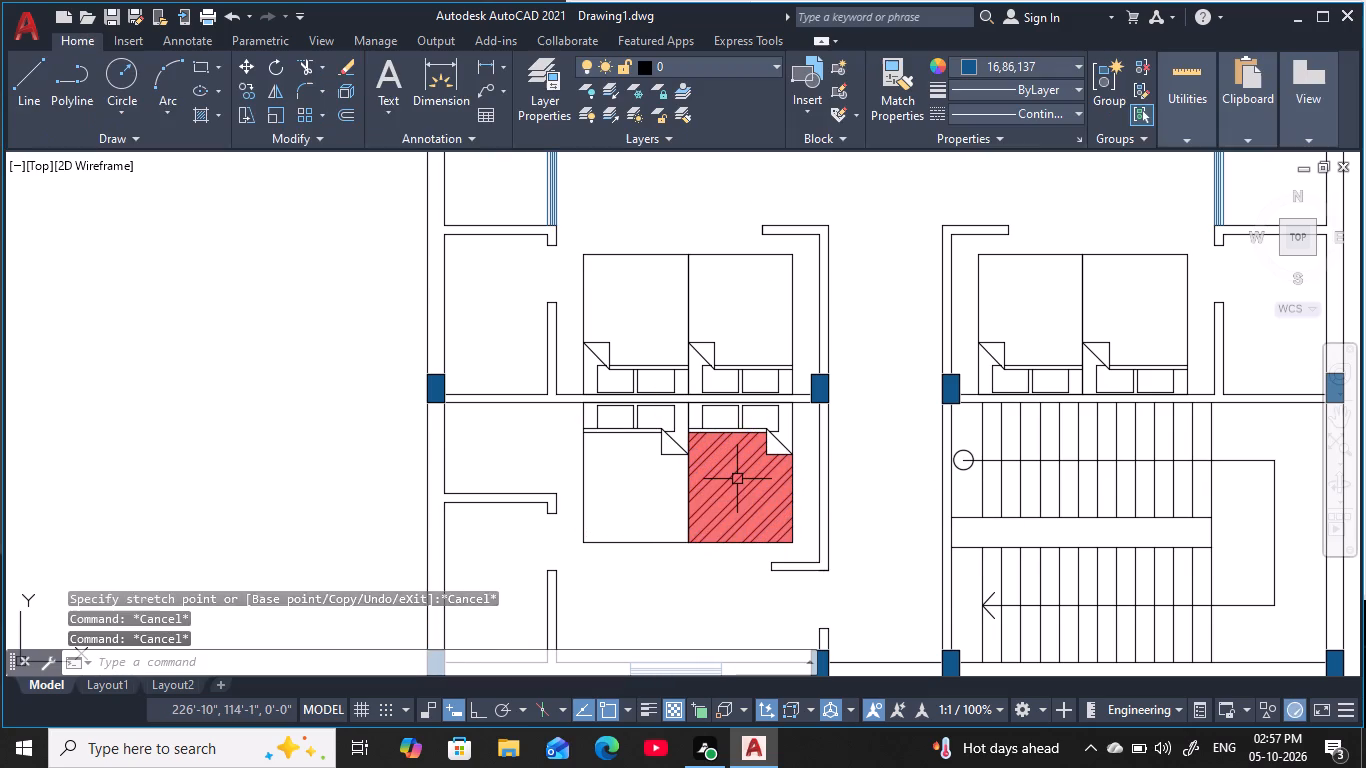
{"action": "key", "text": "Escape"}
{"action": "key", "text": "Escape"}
Set the new east blanket hatch's transparency to 90 and change its type to User defined.
{"action": "left_click", "coordinate": [736, 475]}
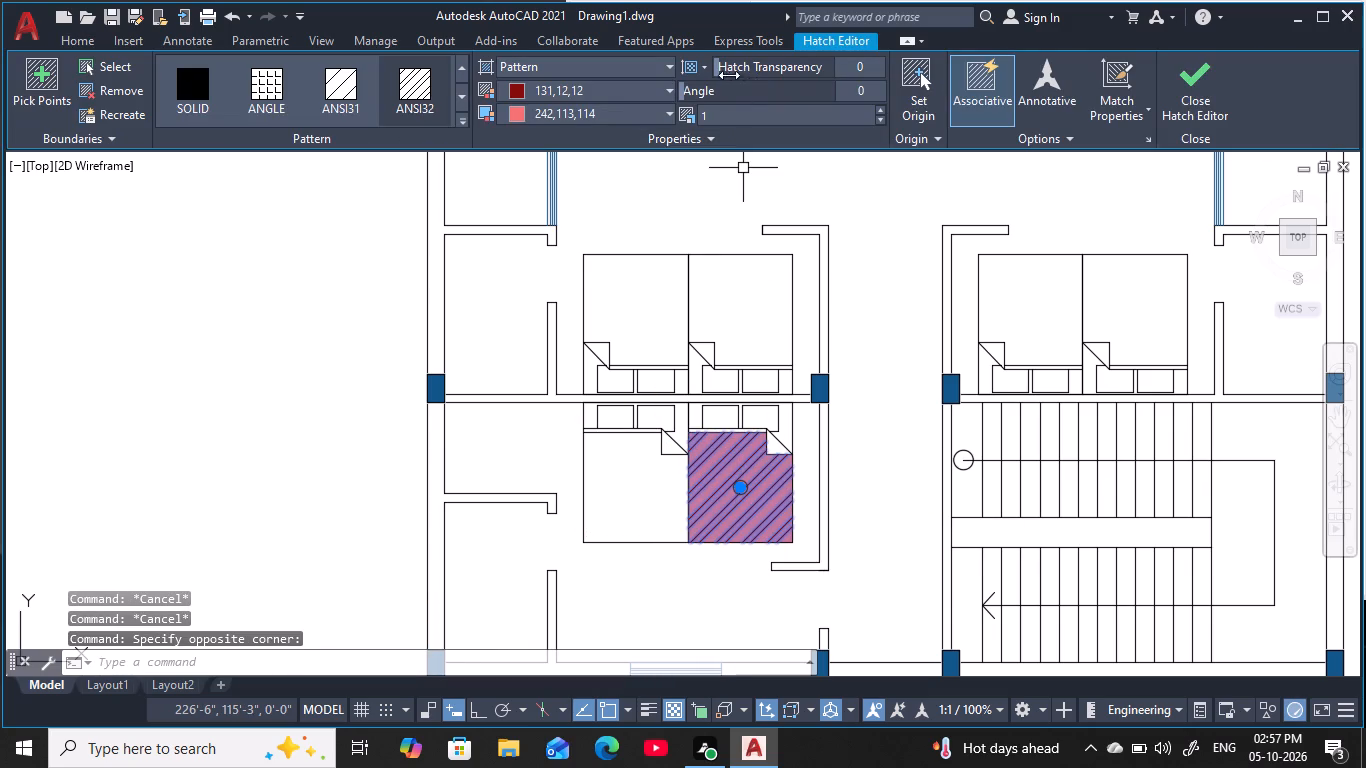
{"action": "left_click_drag", "start_coordinate": [727, 71], "coordinate": [924, 37]}
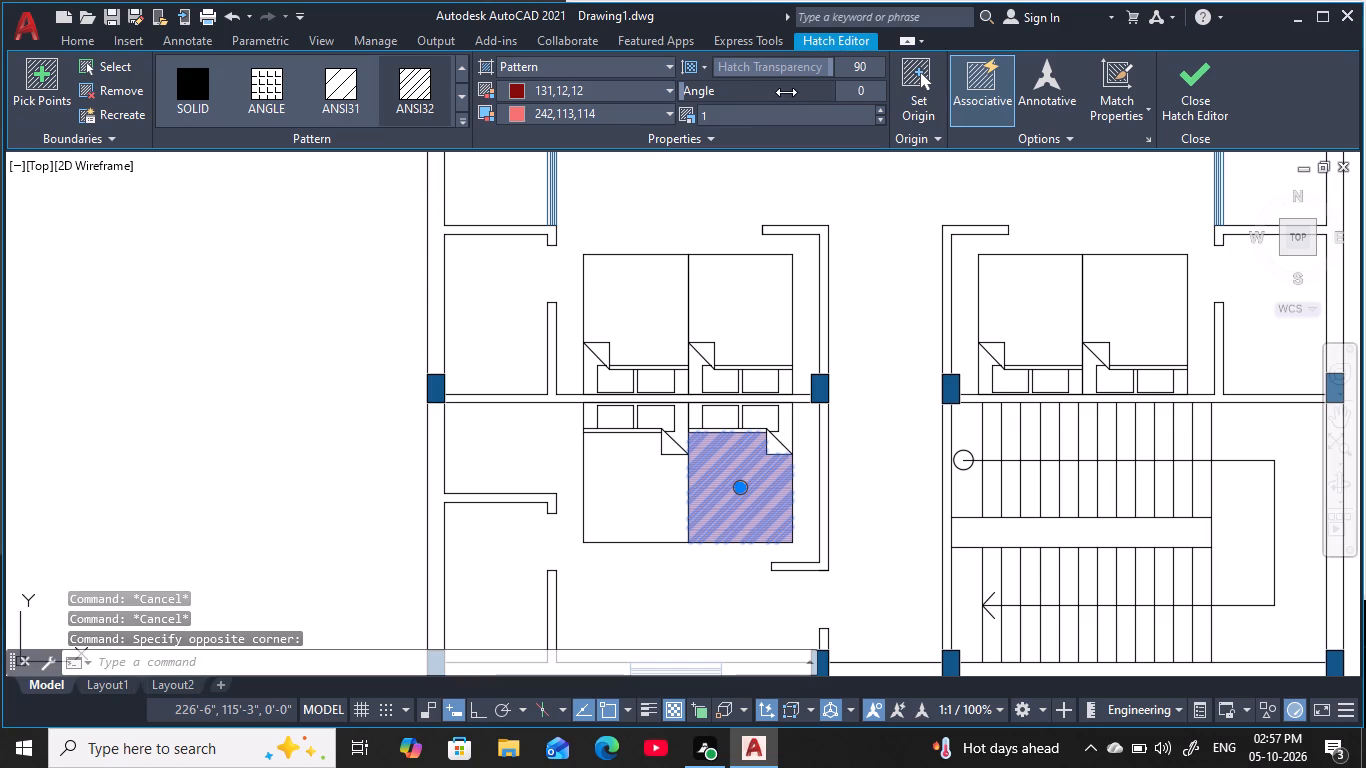
{"action": "left_click", "coordinate": [633, 113]}
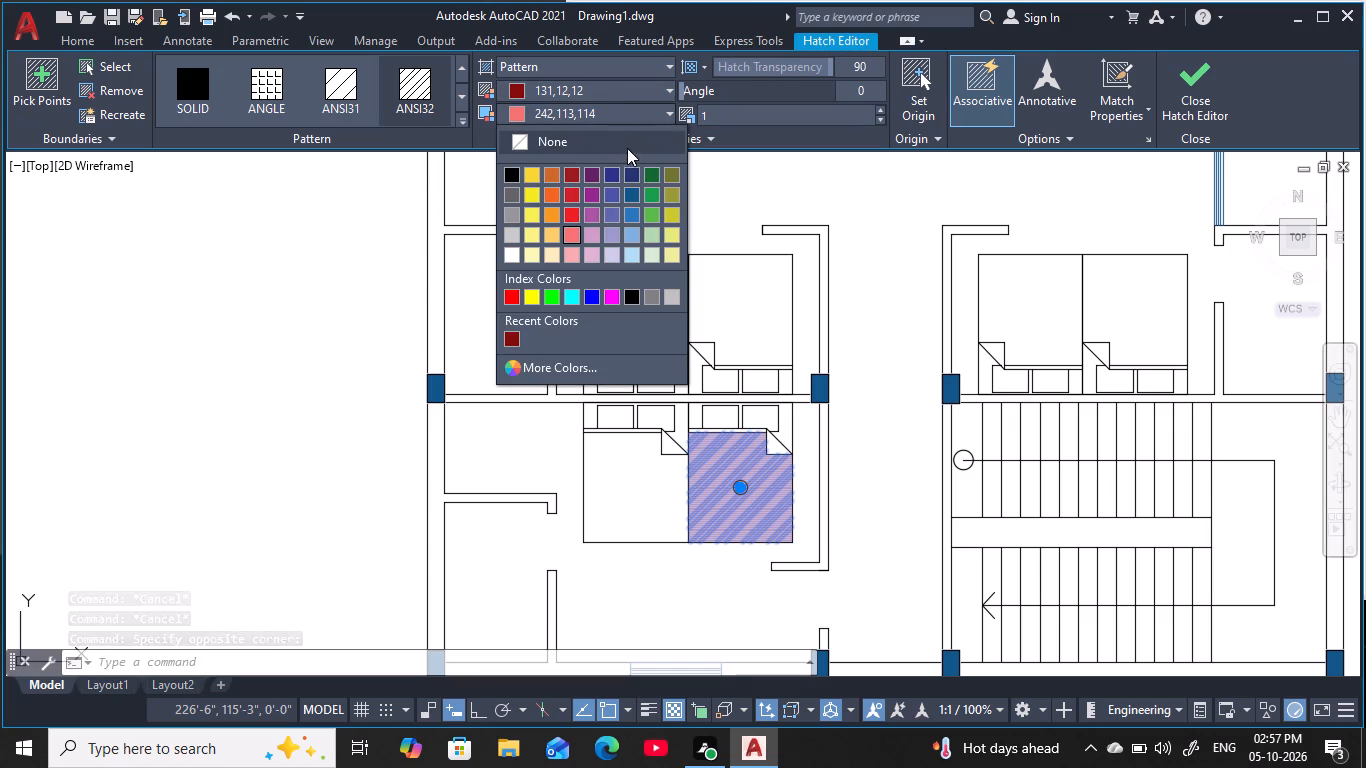
{"action": "left_click", "coordinate": [616, 68]}
{"action": "left_click", "coordinate": [608, 61]}
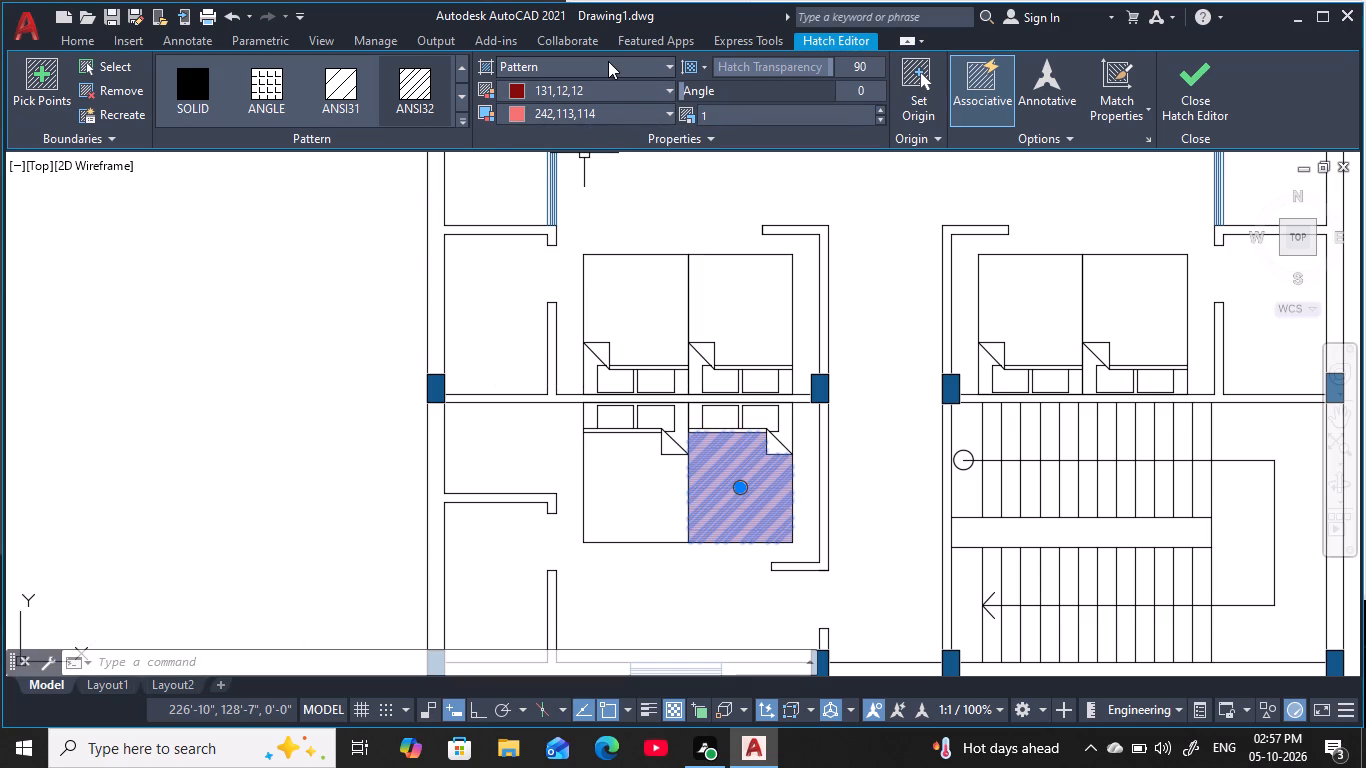
{"action": "left_click", "coordinate": [573, 151]}
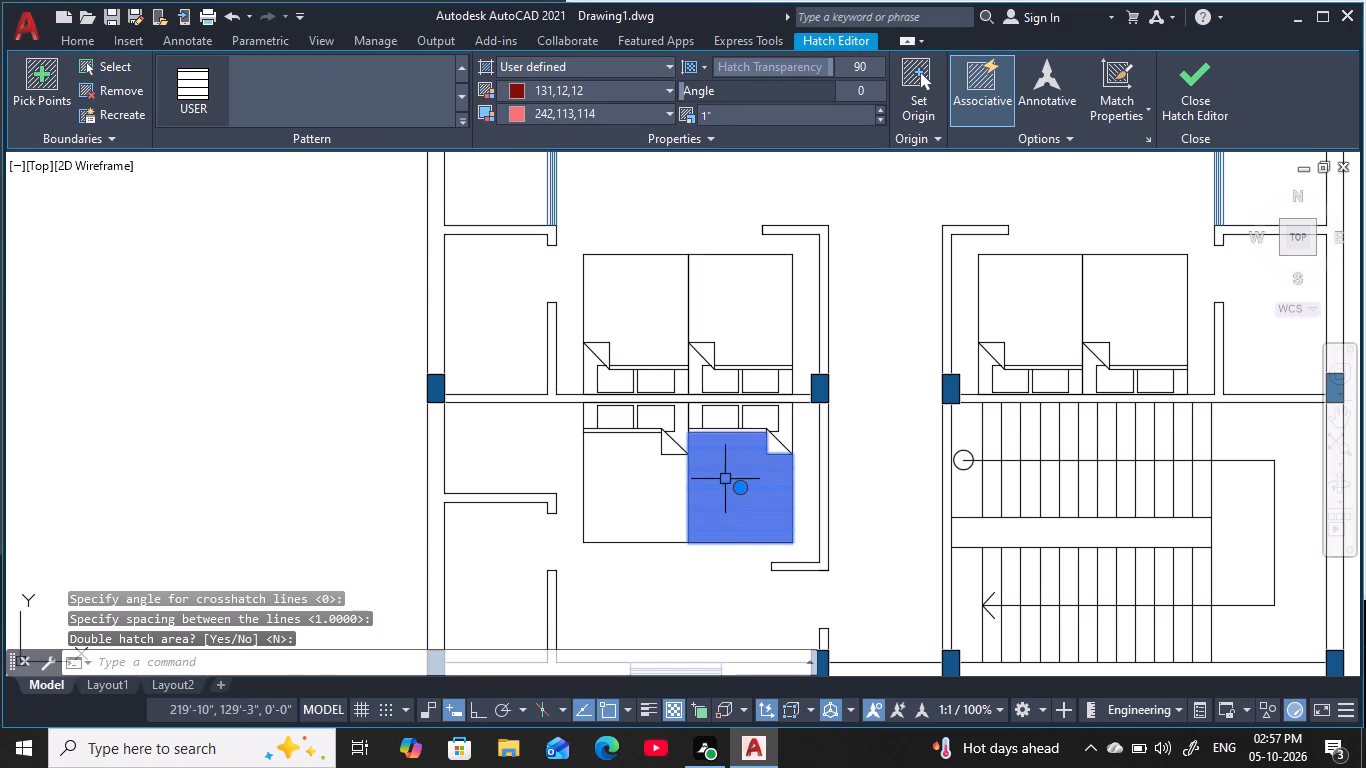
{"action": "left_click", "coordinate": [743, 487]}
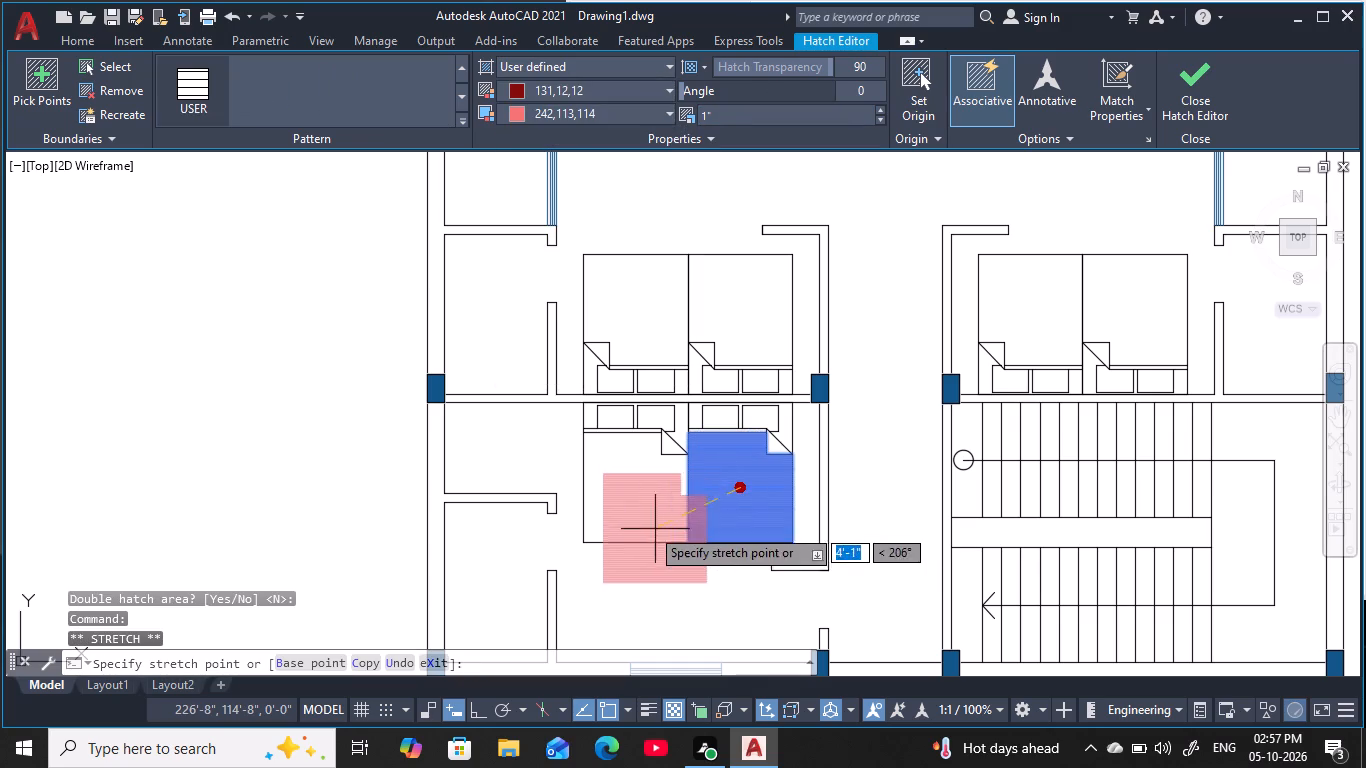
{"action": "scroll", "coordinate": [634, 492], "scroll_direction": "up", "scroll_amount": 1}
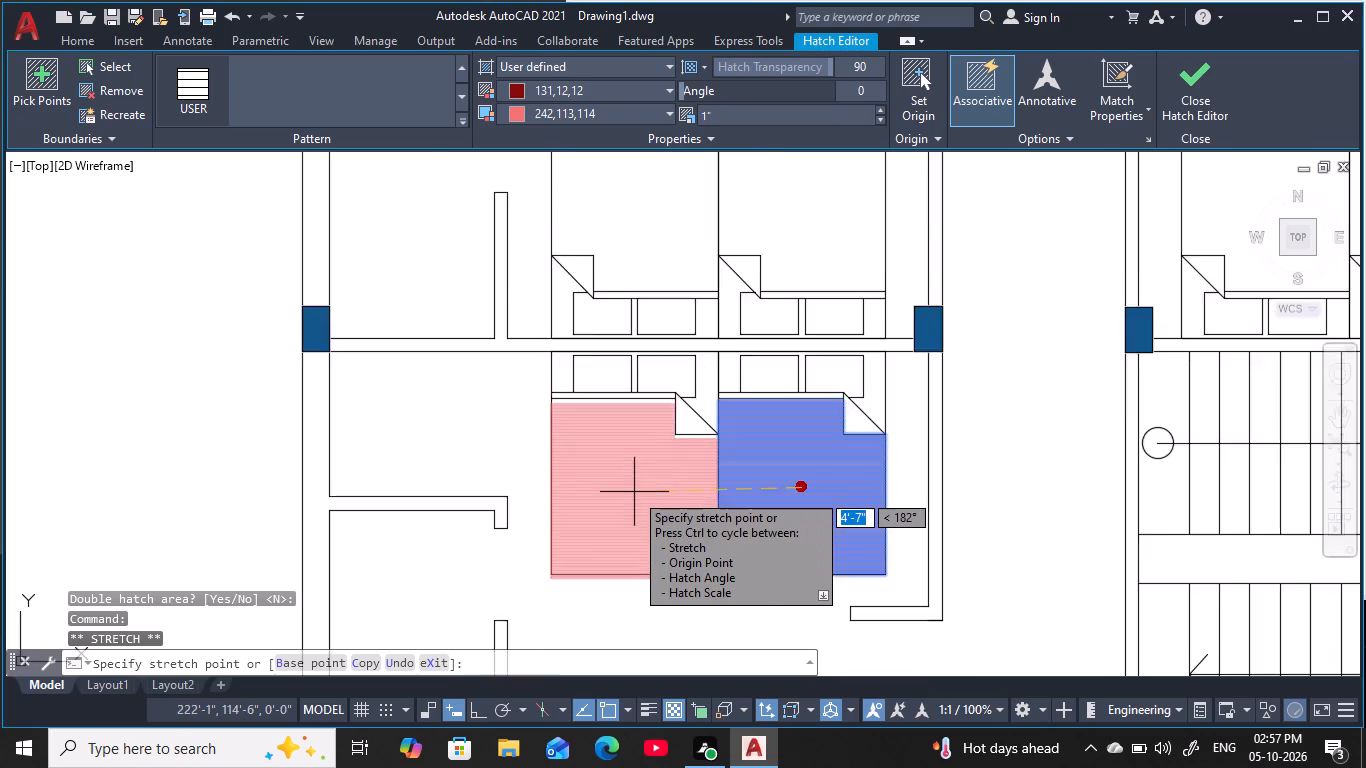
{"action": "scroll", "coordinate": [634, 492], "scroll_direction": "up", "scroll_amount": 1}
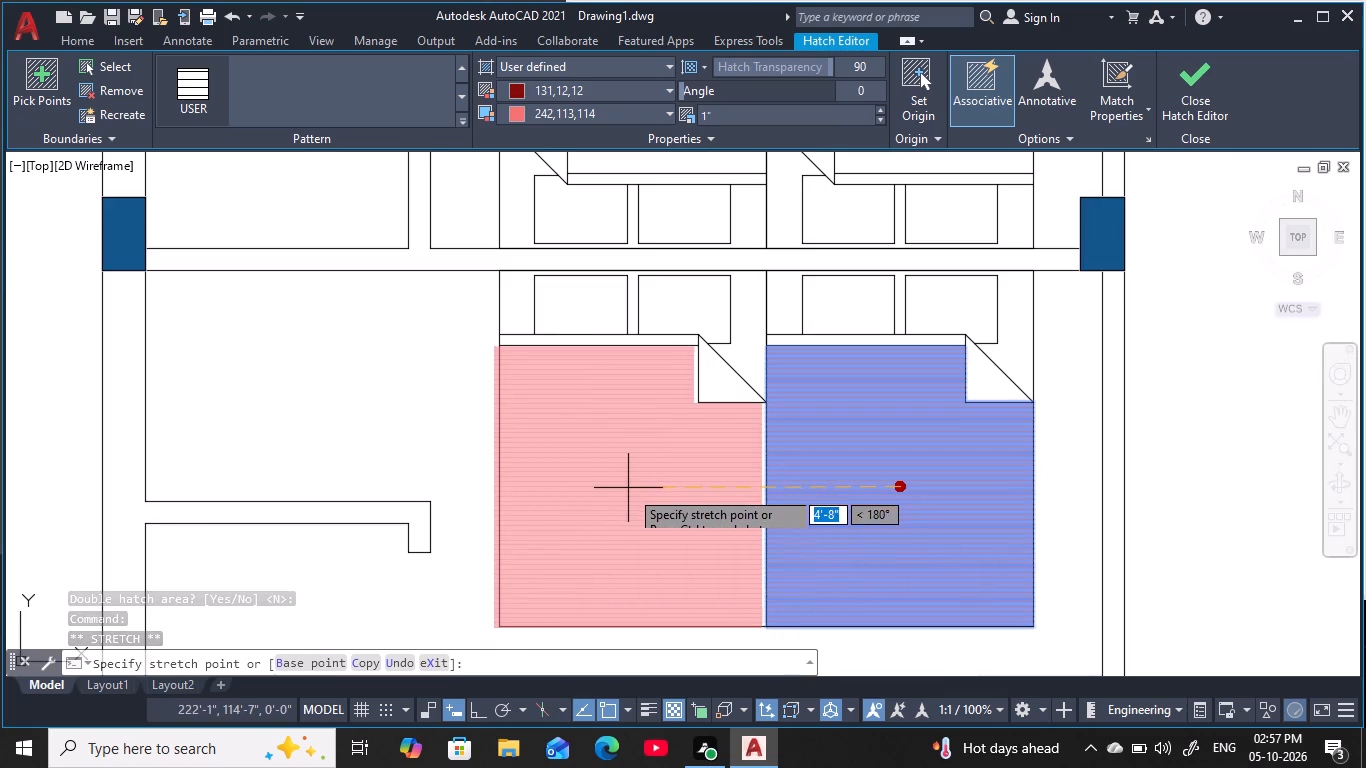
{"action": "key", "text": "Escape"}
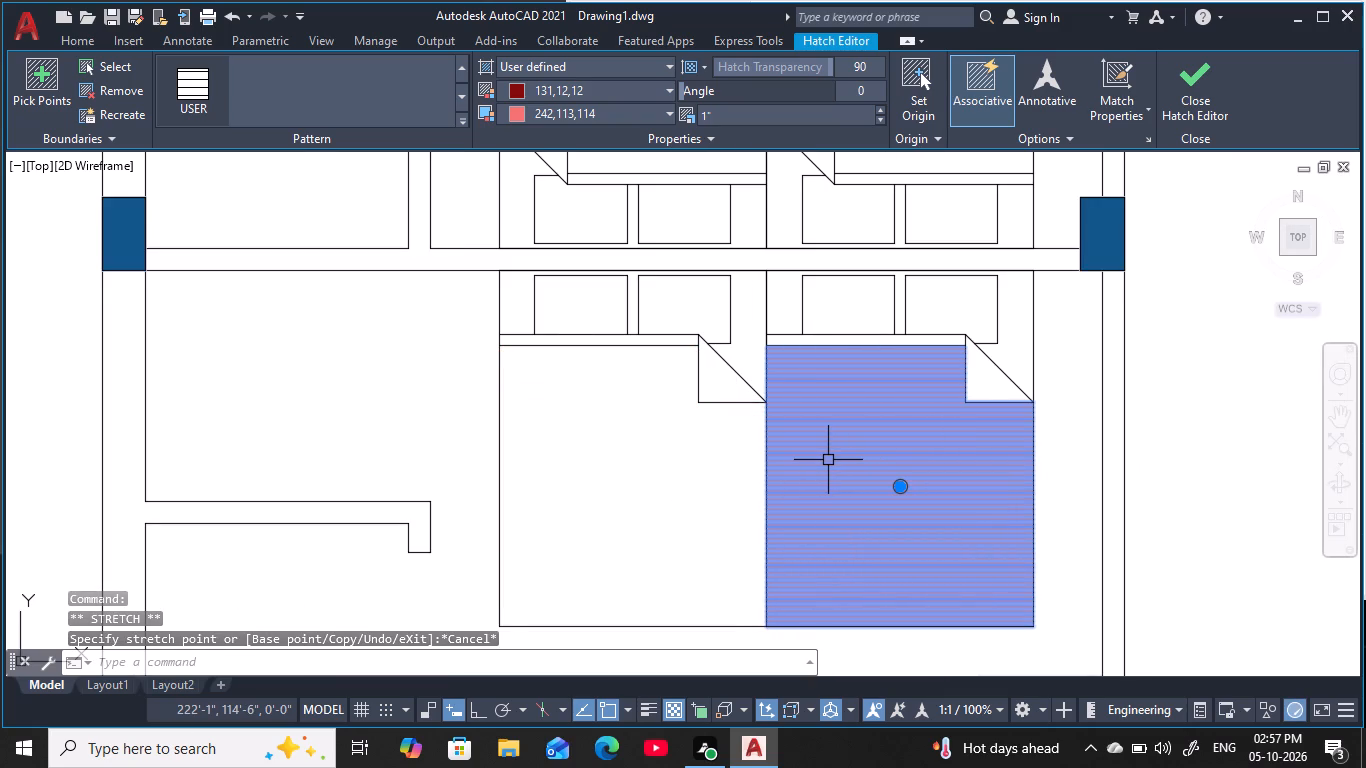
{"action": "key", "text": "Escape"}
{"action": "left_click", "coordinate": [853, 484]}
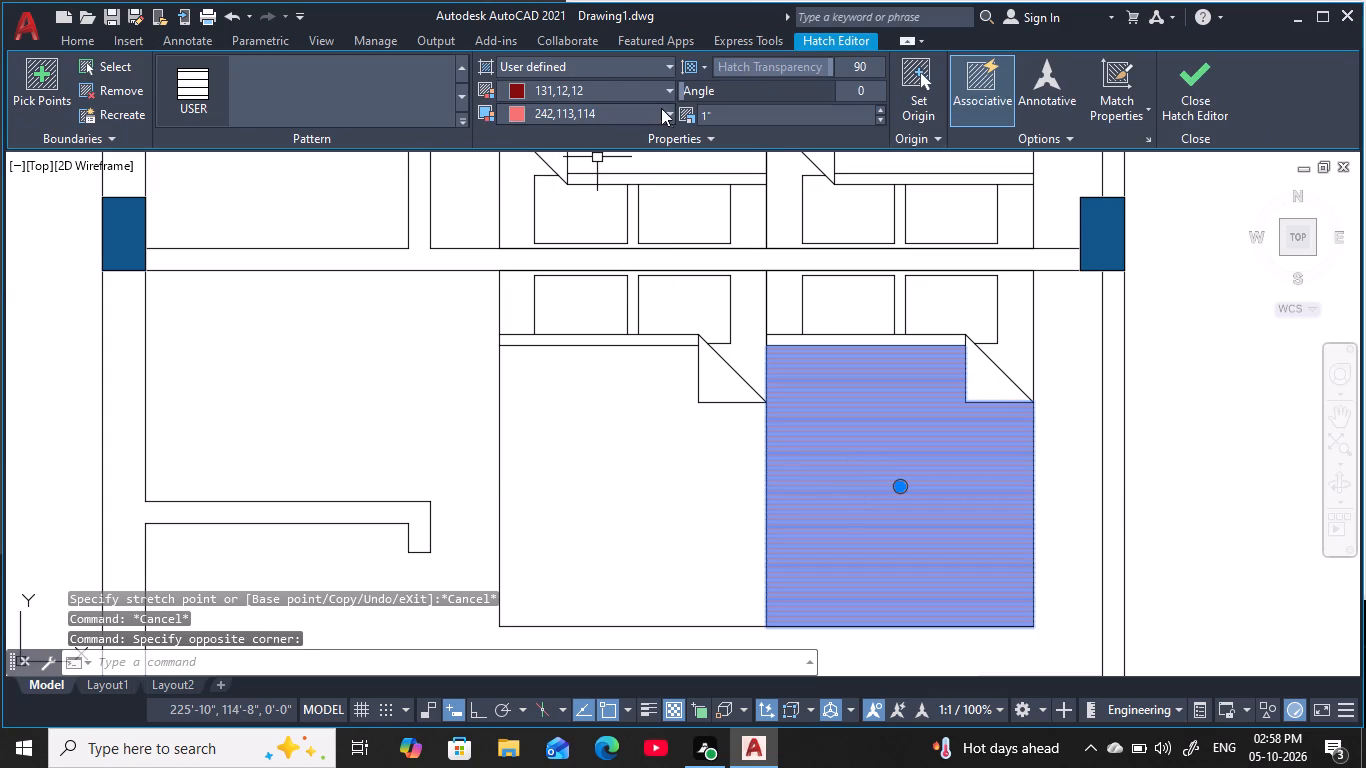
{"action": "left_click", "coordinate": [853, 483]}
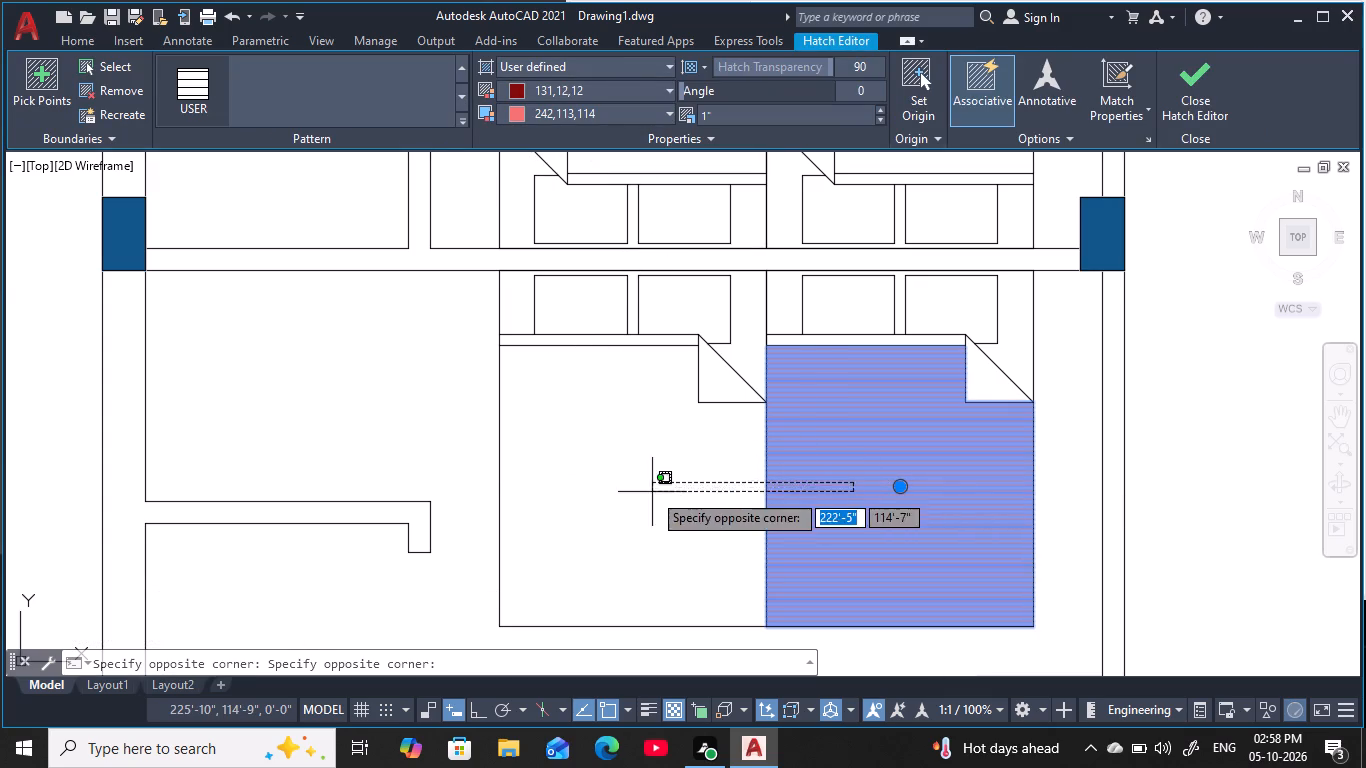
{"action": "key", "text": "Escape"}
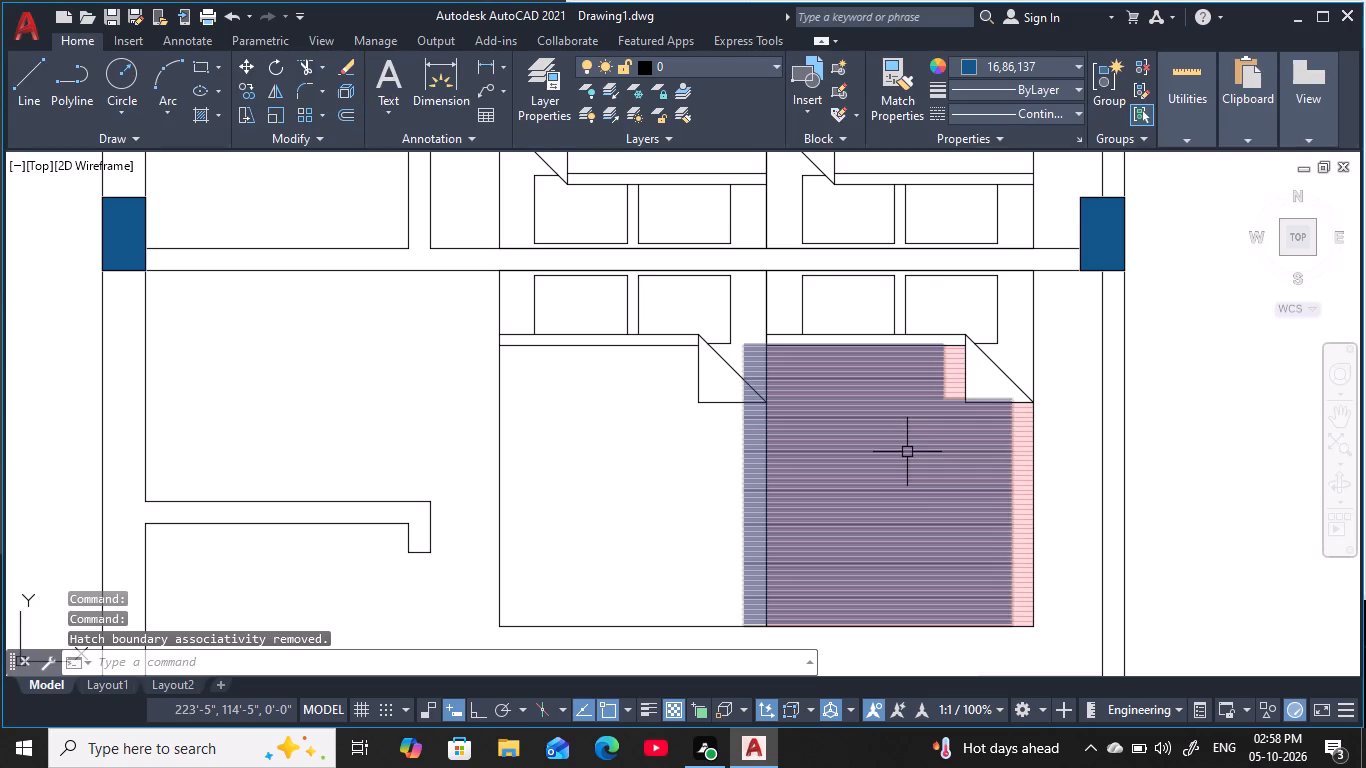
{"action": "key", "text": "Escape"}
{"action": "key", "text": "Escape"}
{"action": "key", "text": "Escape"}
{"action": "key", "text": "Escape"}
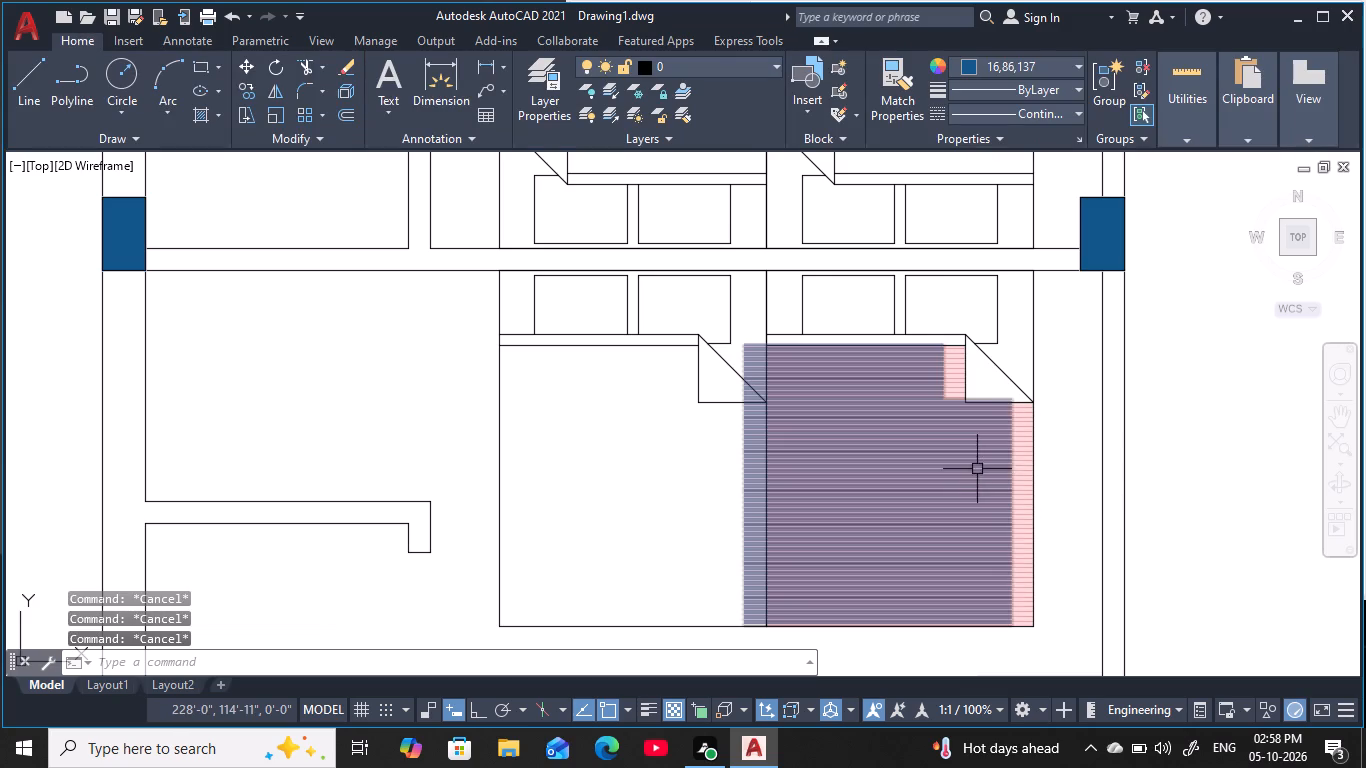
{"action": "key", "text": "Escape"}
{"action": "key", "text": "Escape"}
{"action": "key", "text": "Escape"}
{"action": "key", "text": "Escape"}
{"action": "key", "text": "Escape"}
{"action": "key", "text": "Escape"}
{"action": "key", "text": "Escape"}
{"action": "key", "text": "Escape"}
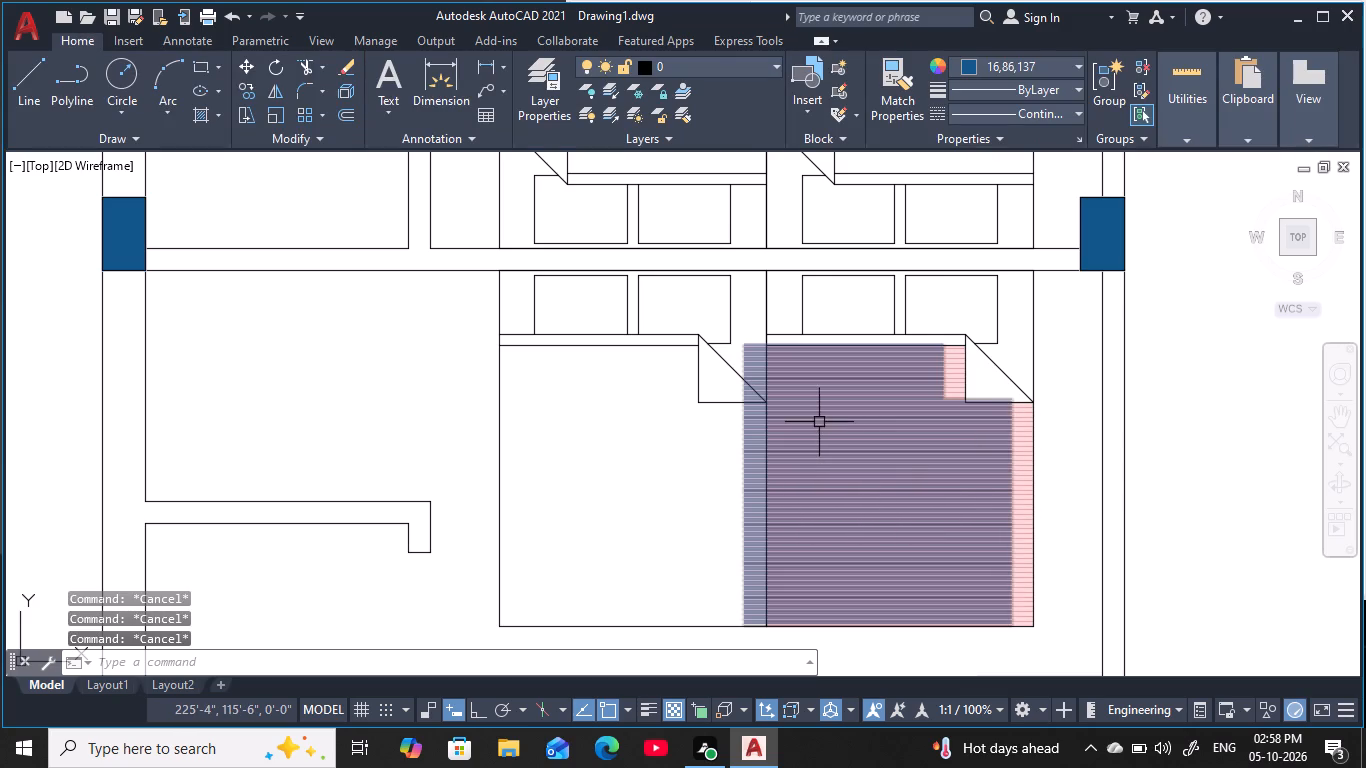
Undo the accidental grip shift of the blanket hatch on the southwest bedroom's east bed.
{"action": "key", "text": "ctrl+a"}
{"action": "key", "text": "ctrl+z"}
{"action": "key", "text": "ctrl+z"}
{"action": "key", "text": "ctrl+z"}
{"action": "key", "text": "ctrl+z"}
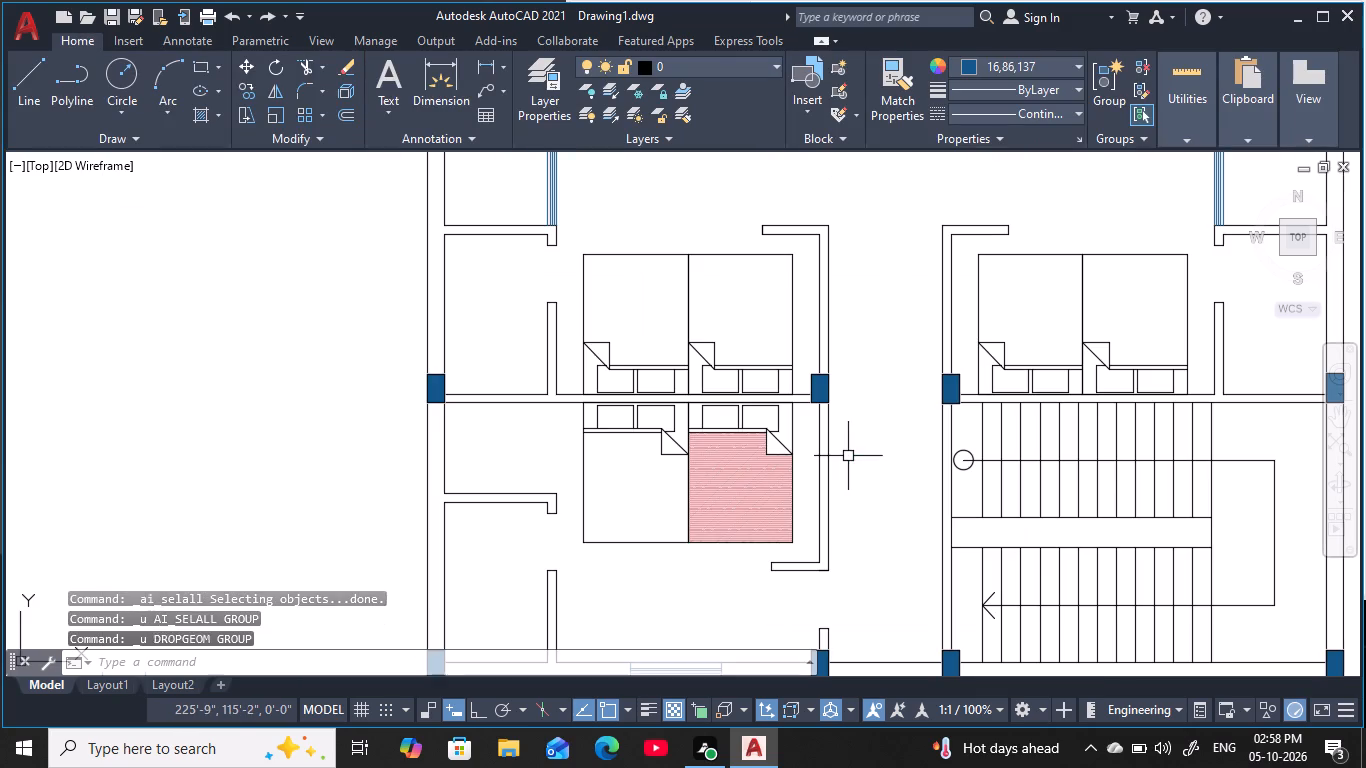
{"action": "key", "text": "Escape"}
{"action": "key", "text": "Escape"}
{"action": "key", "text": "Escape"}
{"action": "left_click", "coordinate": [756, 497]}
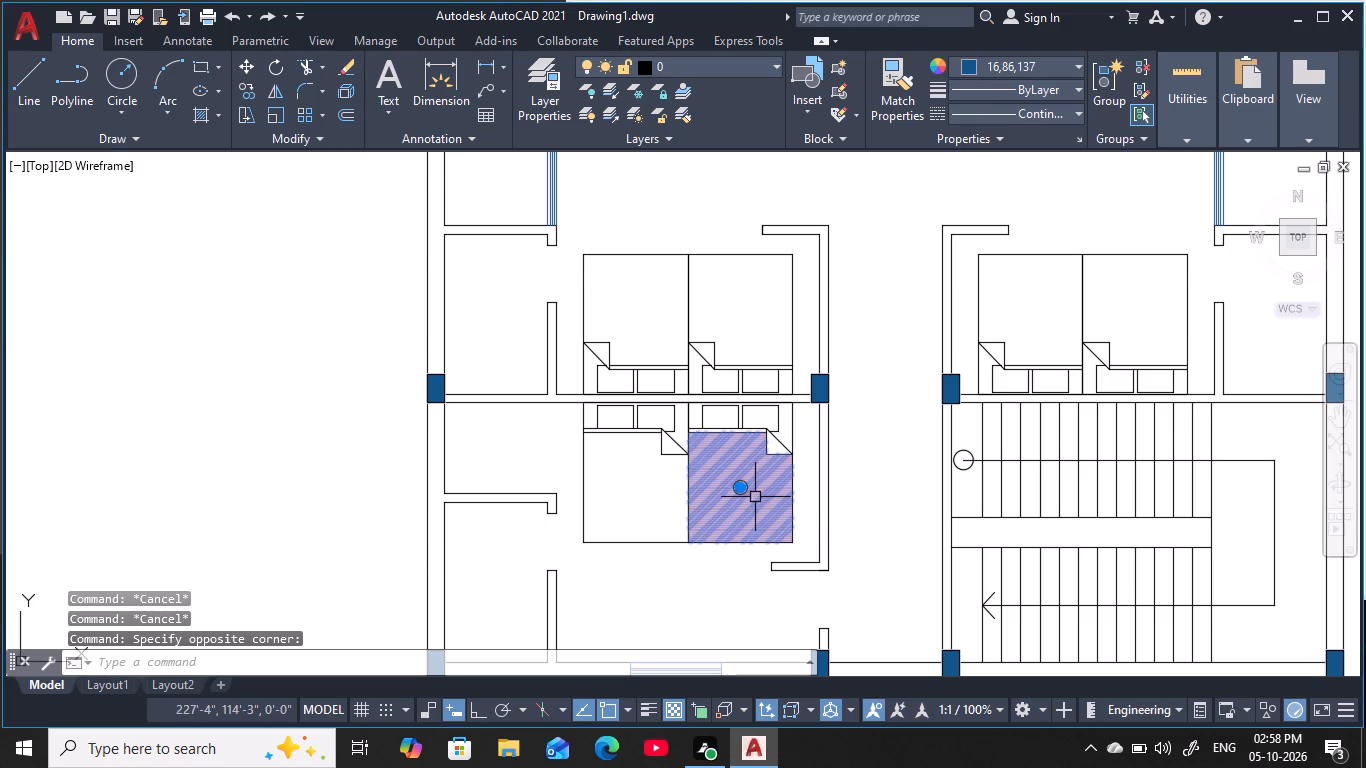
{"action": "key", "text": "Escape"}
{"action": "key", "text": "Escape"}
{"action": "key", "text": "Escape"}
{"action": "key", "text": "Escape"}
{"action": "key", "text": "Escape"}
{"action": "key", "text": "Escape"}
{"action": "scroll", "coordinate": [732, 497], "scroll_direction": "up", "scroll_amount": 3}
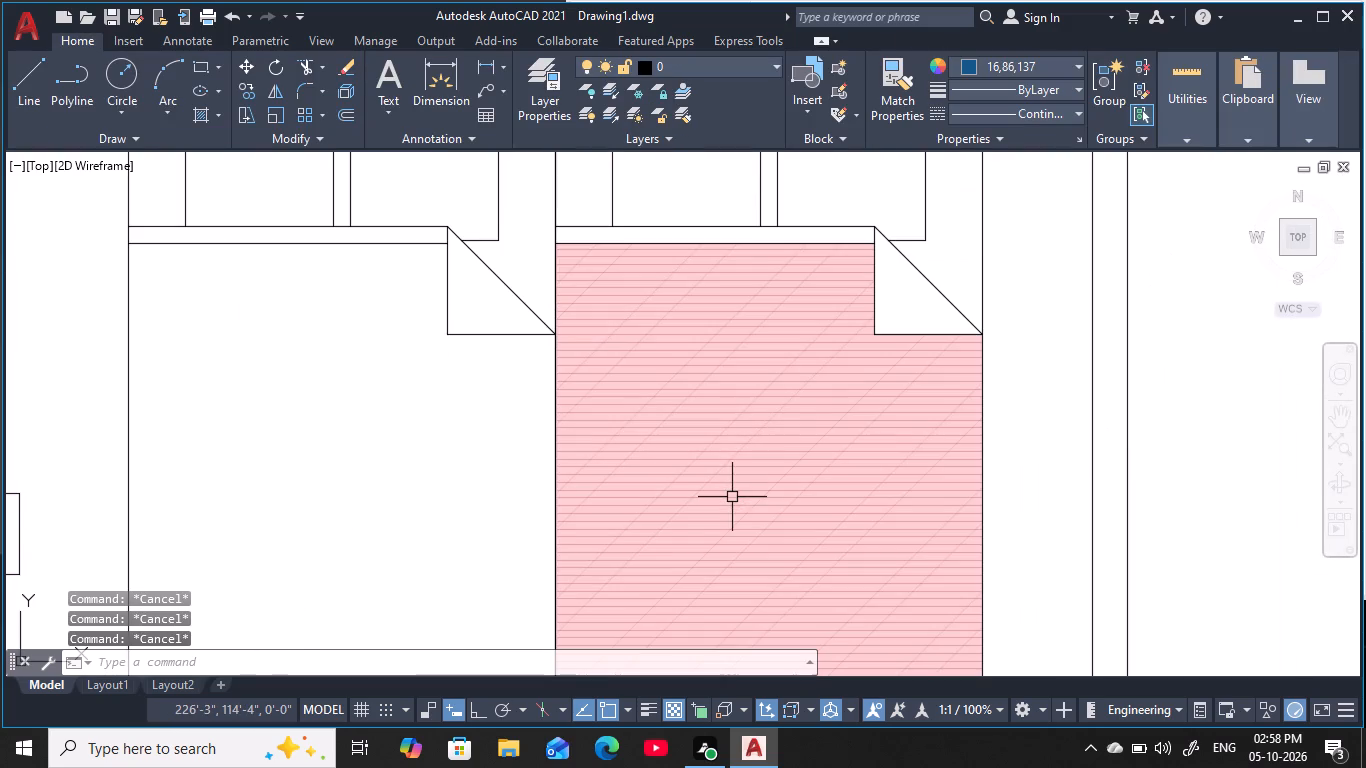
Undo the earlier hatch, Match Properties and erase operations until the southwest bedrooms' blankets and pillows carry no hatches.
{"action": "key", "text": "ctrl+z"}
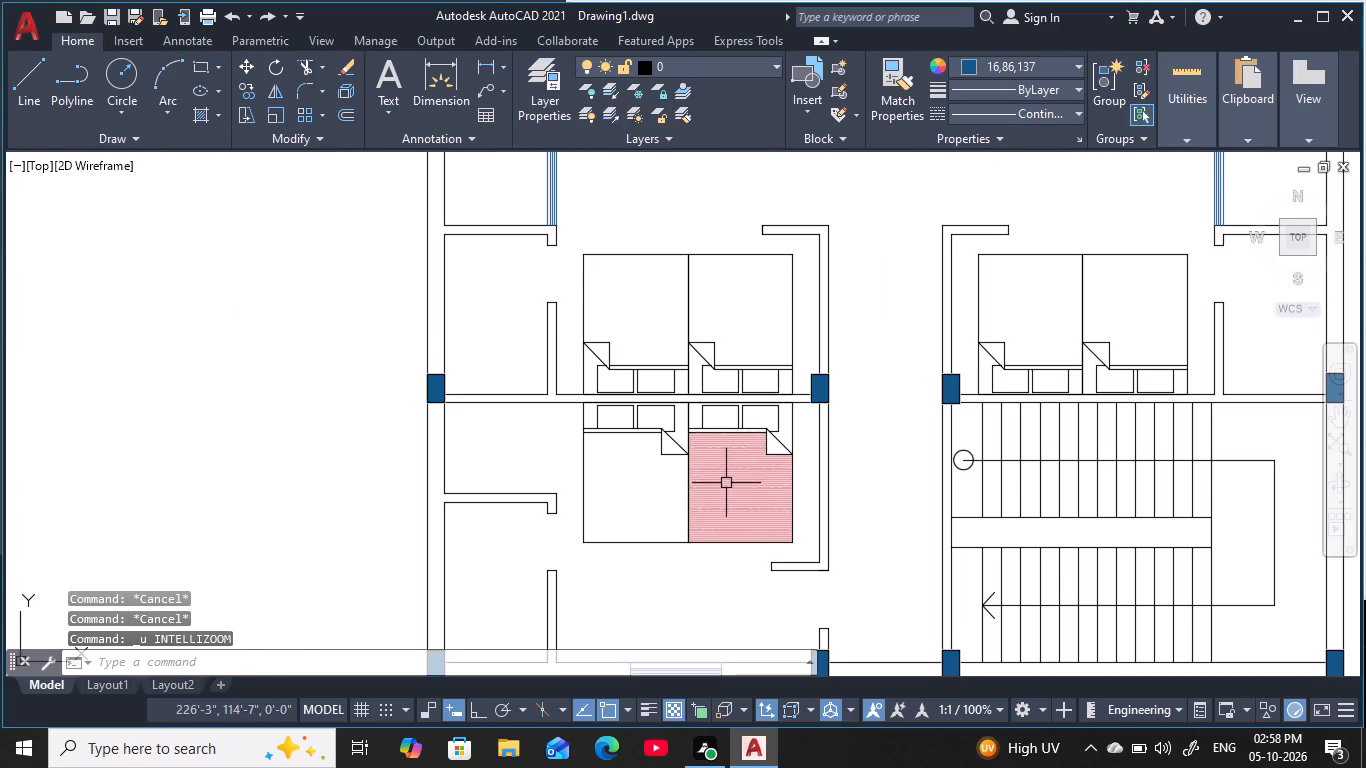
{"action": "key", "text": "ctrl+z"}
{"action": "key", "text": "ctrl+z"}
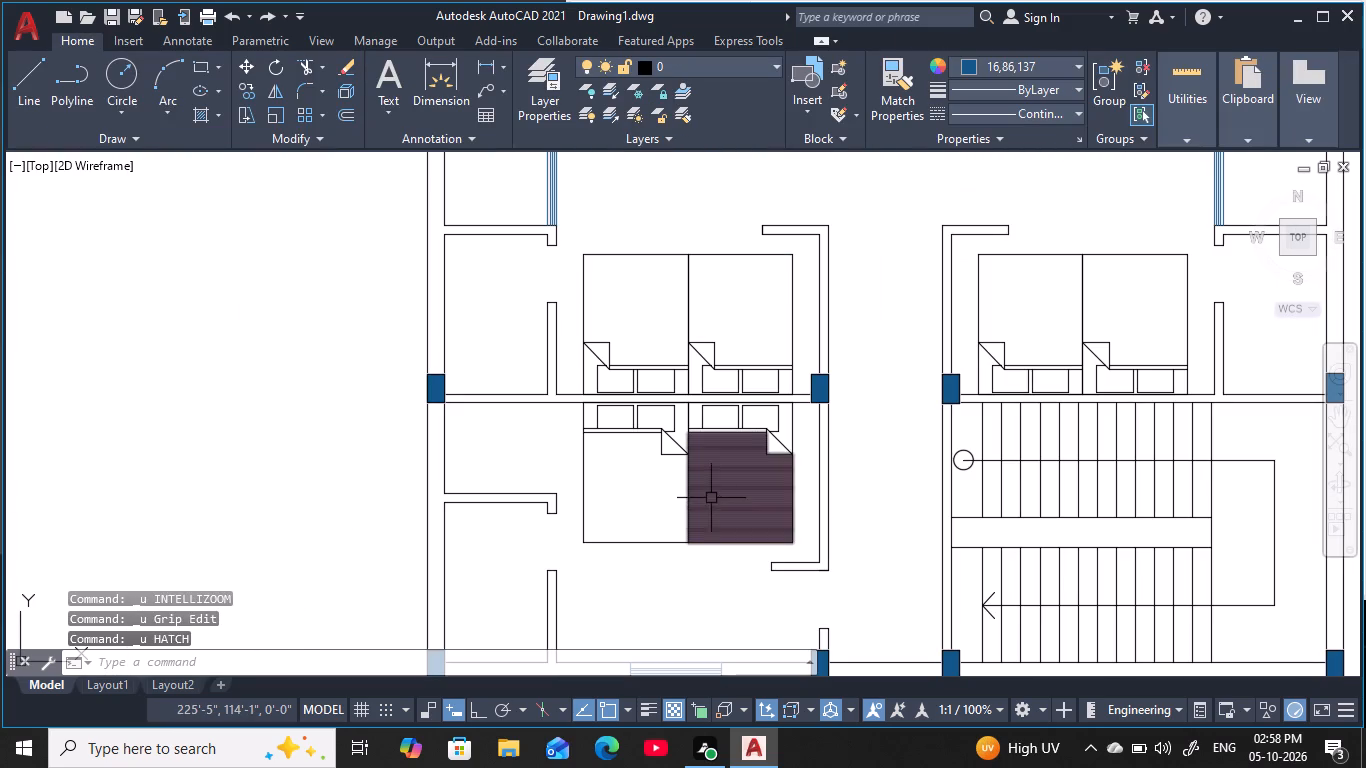
{"action": "key", "text": "ctrl+z"}
{"action": "key", "text": "ctrl+z"}
{"action": "key", "text": "ctrl+z"}
{"action": "key", "text": "ctrl+z"}
{"action": "key", "text": "ctrl+z"}
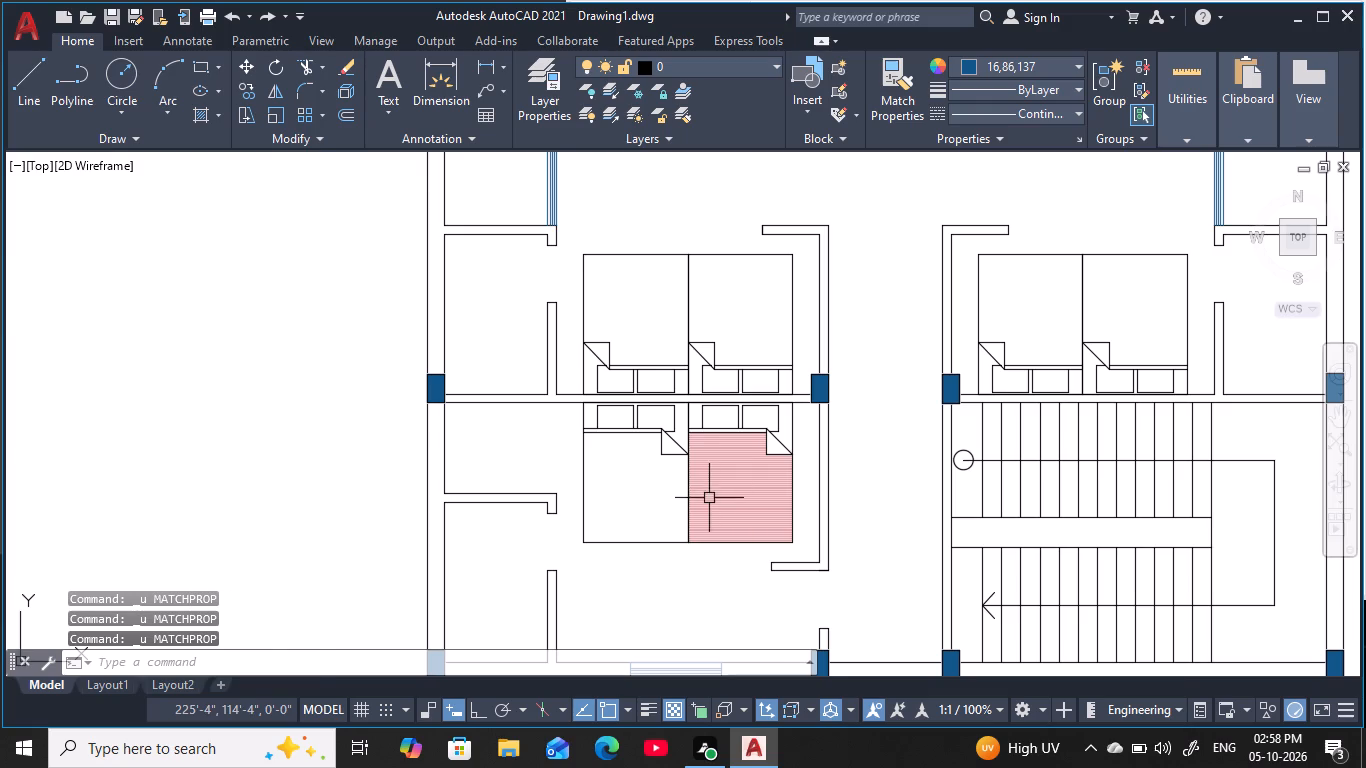
{"action": "key", "text": "ctrl+z"}
{"action": "key", "text": "ctrl+z"}
{"action": "key", "text": "ctrl+z"}
{"action": "key", "text": "ctrl+z"}
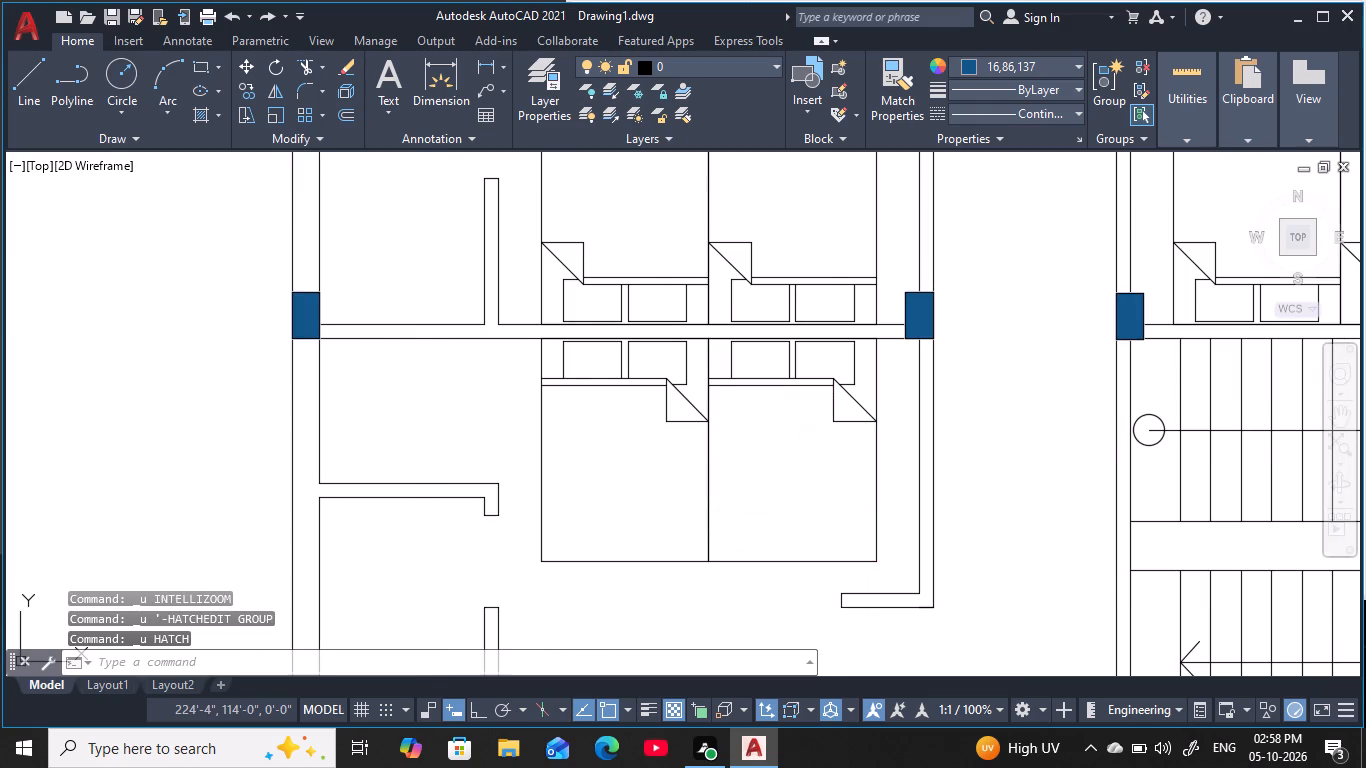
{"action": "key", "text": "ctrl+z"}
{"action": "key", "text": "ctrl+z"}
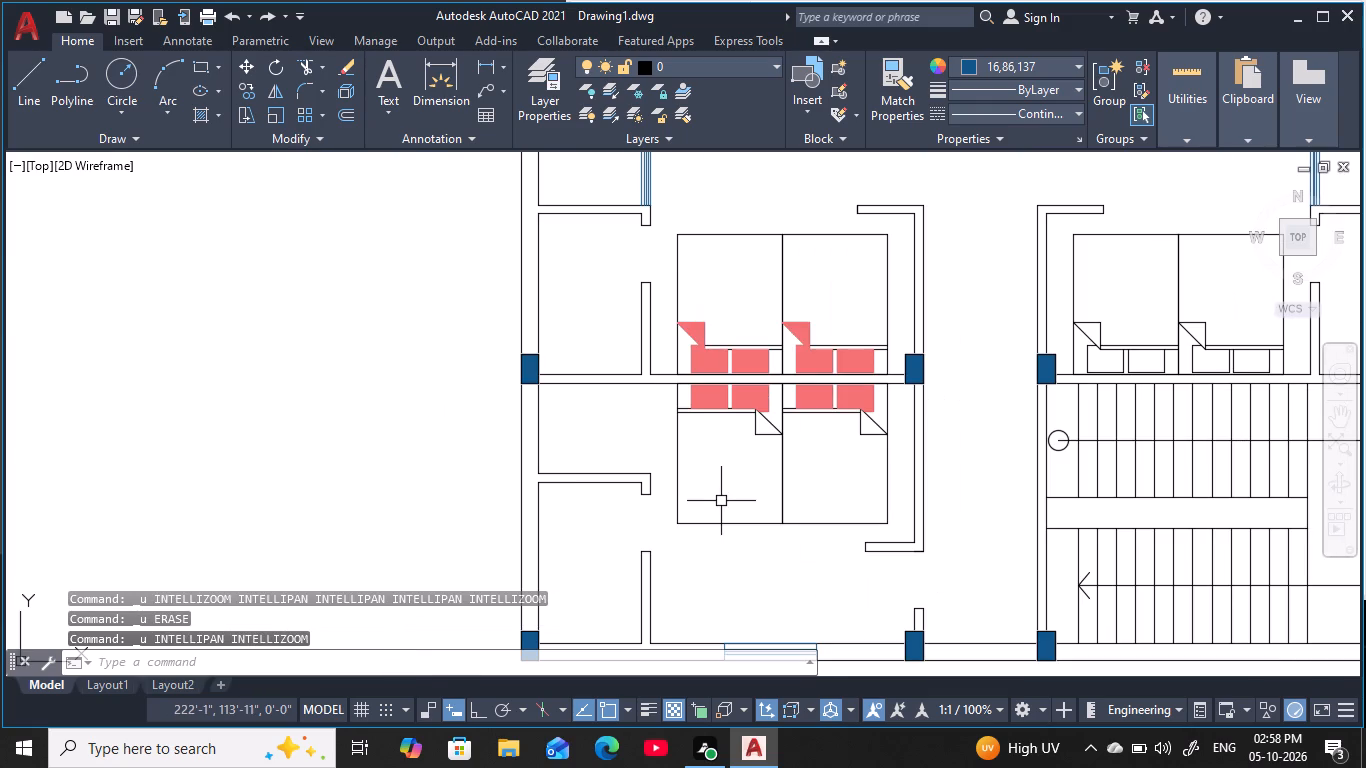
{"action": "key", "text": "ctrl+z"}
{"action": "key", "text": "Escape"}
{"action": "key", "text": "Escape"}
{"action": "key", "text": "Escape"}
Hatch both bed blankets in the northwest bedroom with a Solid fill in colour 247,171,174 at transparency 47.
{"action": "scroll", "coordinate": [749, 416], "scroll_direction": "down", "scroll_amount": 2}
{"action": "middle_click_drag", "start_coordinate": [749, 416], "coordinate": [737, 418]}
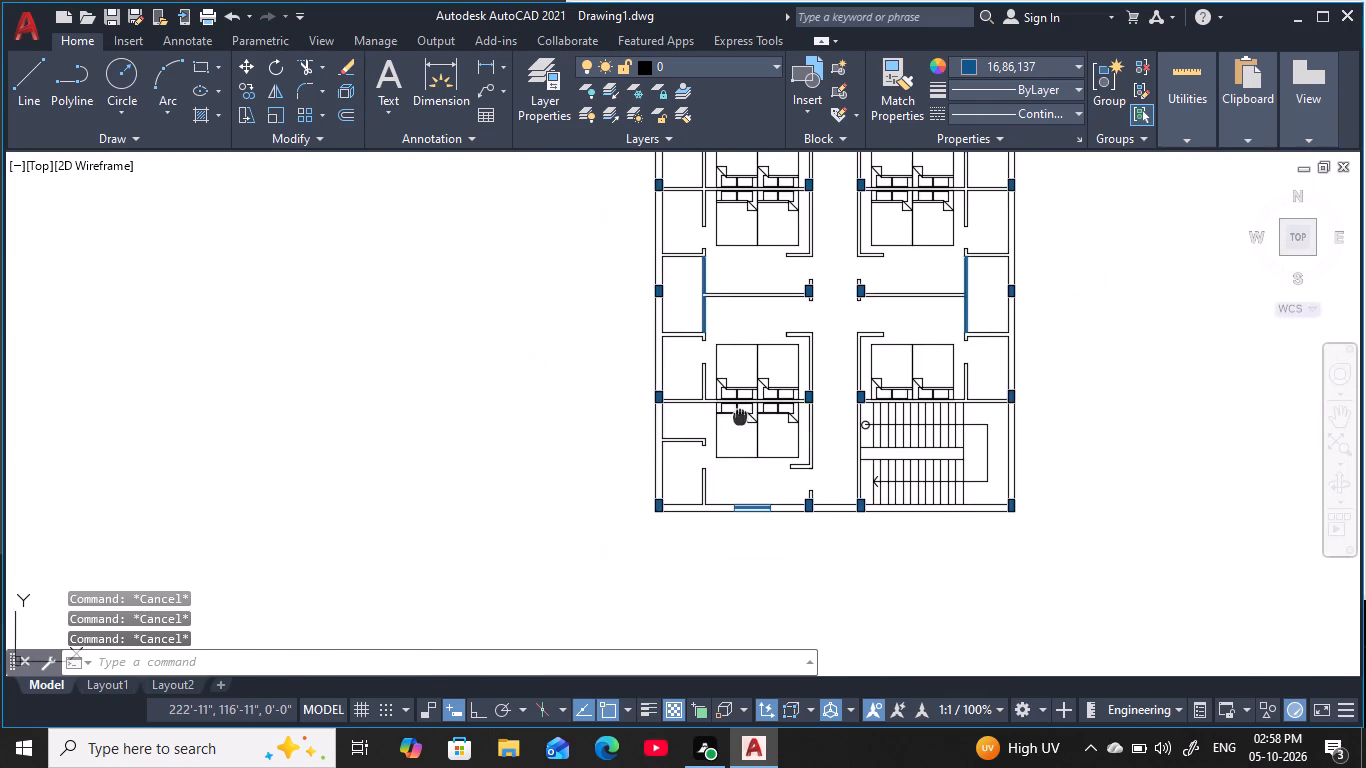
{"action": "middle_click_drag", "start_coordinate": [737, 418], "coordinate": [664, 439]}
{"action": "scroll", "coordinate": [729, 380], "scroll_direction": "down", "scroll_amount": 1}
{"action": "middle_click_drag", "start_coordinate": [732, 373], "coordinate": [682, 451]}
{"action": "key", "text": "Escape"}
{"action": "key", "text": "Escape"}
{"action": "key", "text": "Escape"}
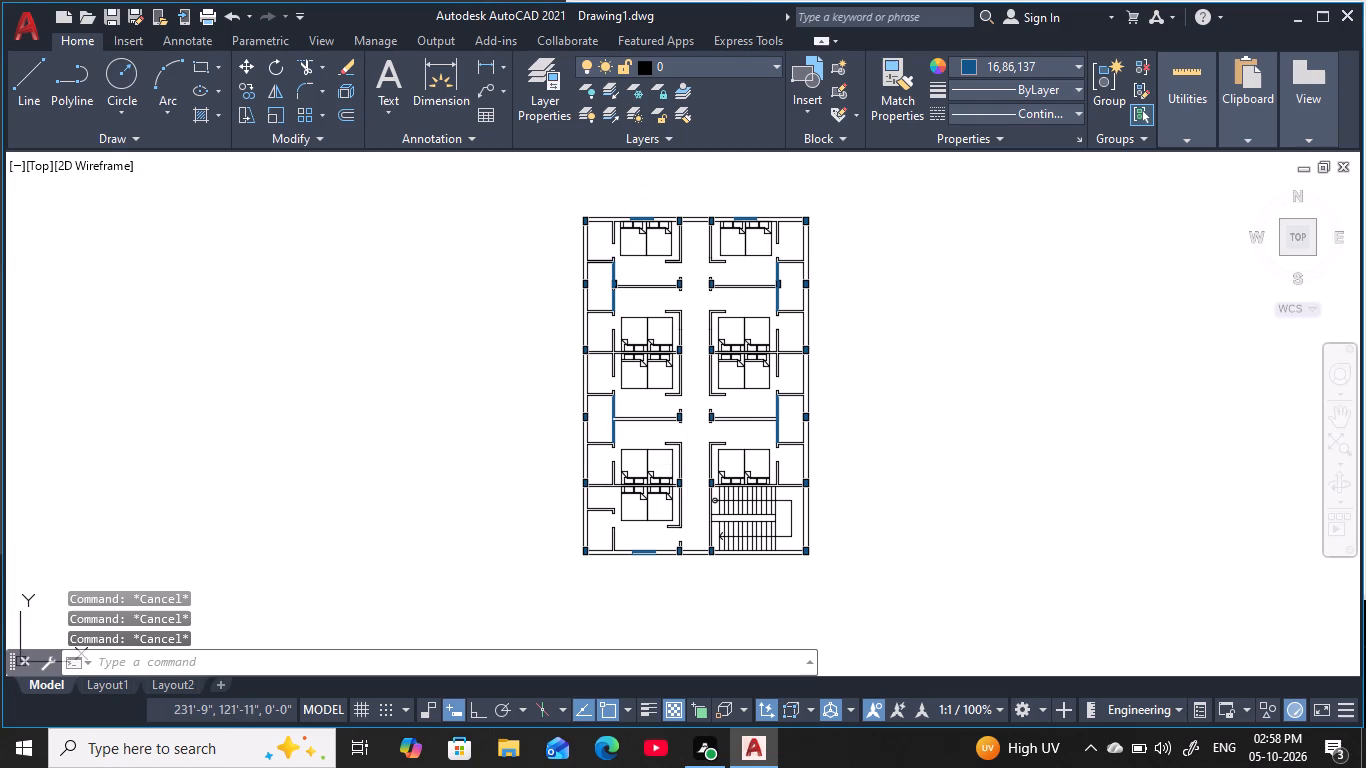
{"action": "key", "text": "Escape"}
{"action": "key", "text": "Escape"}
{"action": "key", "text": "Escape"}
{"action": "scroll", "coordinate": [684, 440], "scroll_direction": "up", "scroll_amount": 1}
{"action": "middle_click_drag", "start_coordinate": [684, 440], "coordinate": [704, 514]}
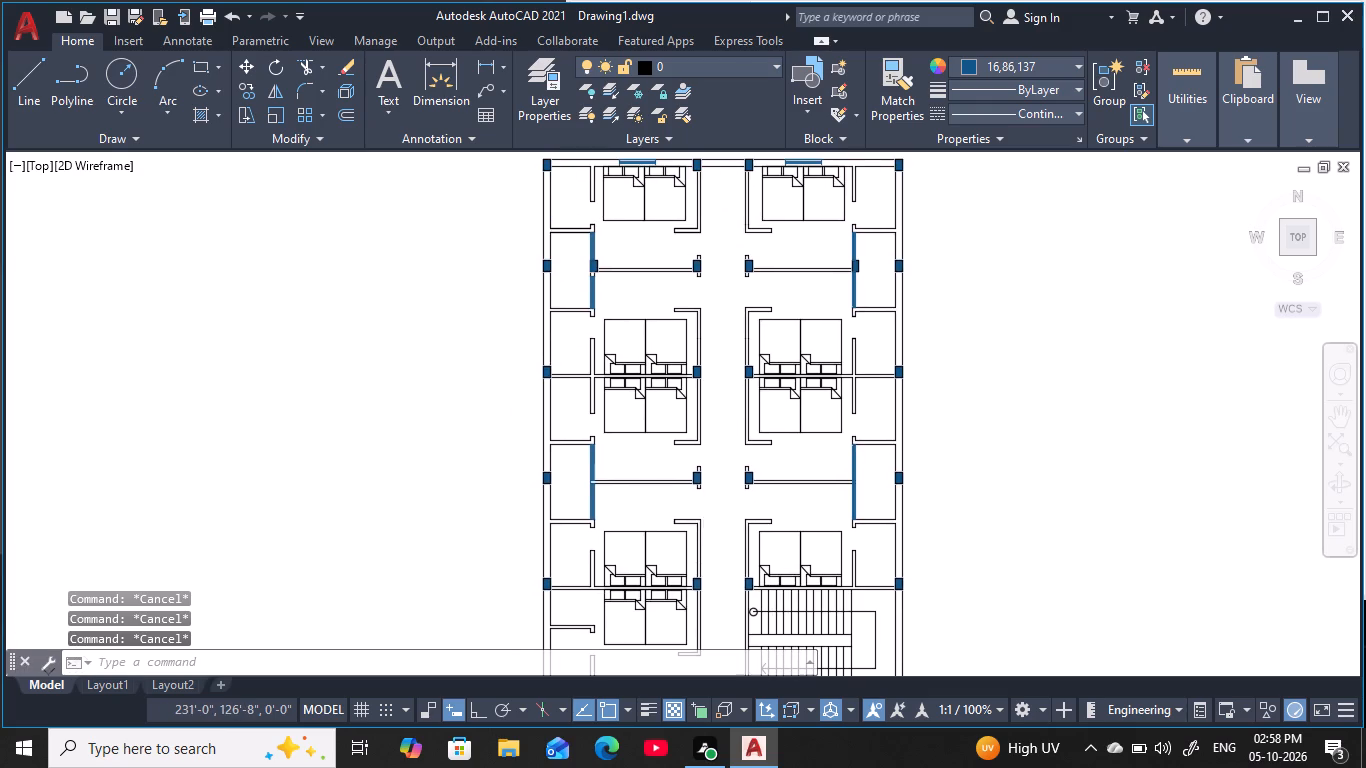
{"action": "key", "text": "Escape"}
{"action": "key", "text": "Escape"}
{"action": "key", "text": "Escape"}
{"action": "key", "text": "Escape"}
{"action": "key", "text": "Escape"}
{"action": "key", "text": "Escape"}
{"action": "middle_click_drag", "start_coordinate": [651, 242], "coordinate": [690, 431]}
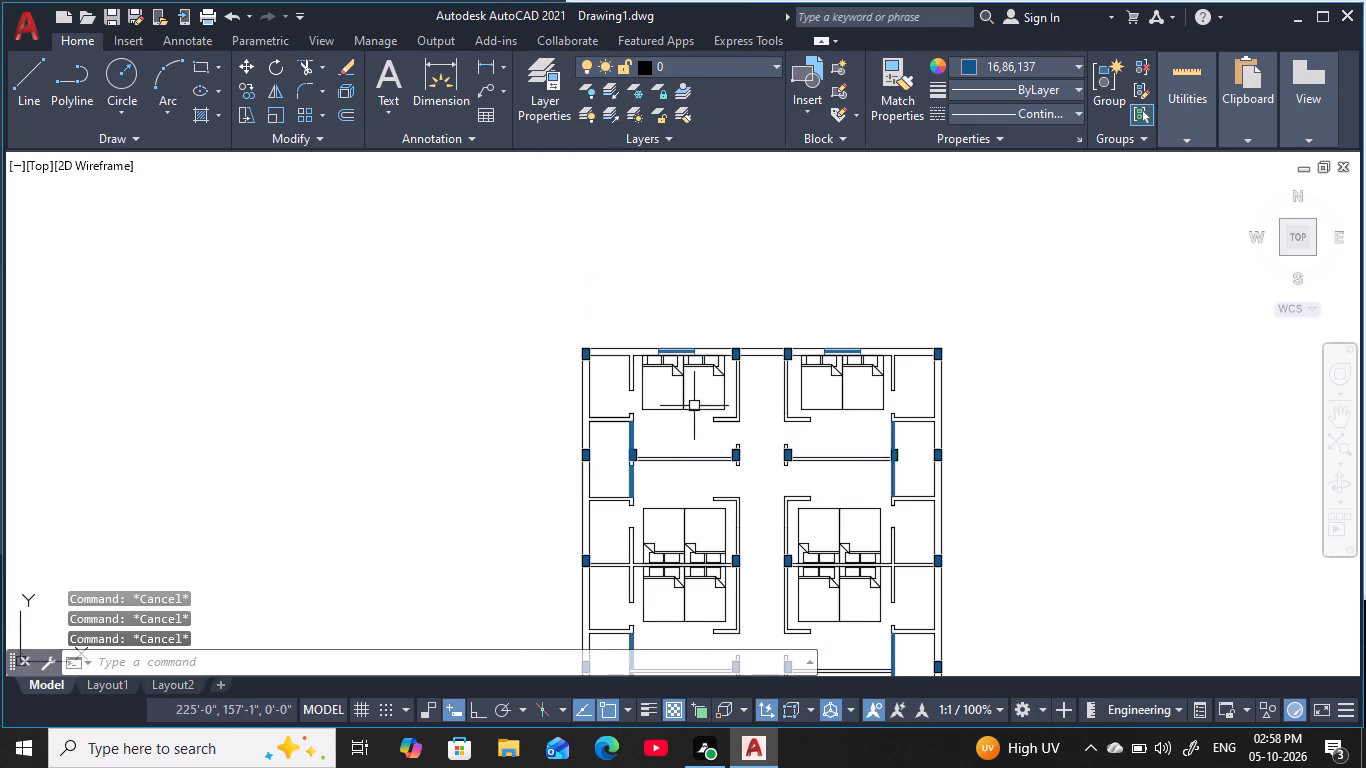
{"action": "key", "text": "Escape"}
{"action": "scroll", "coordinate": [695, 401], "scroll_direction": "up", "scroll_amount": 2}
{"action": "key", "text": "Escape"}
{"action": "scroll", "coordinate": [696, 401], "scroll_direction": "up", "scroll_amount": 1}
{"action": "middle_click_drag", "start_coordinate": [696, 401], "coordinate": [716, 488]}
{"action": "key", "text": "Escape"}
{"action": "key", "text": "Escape"}
{"action": "key", "text": "Escape"}
{"action": "key", "text": "Escape"}
{"action": "key", "text": "Escape"}
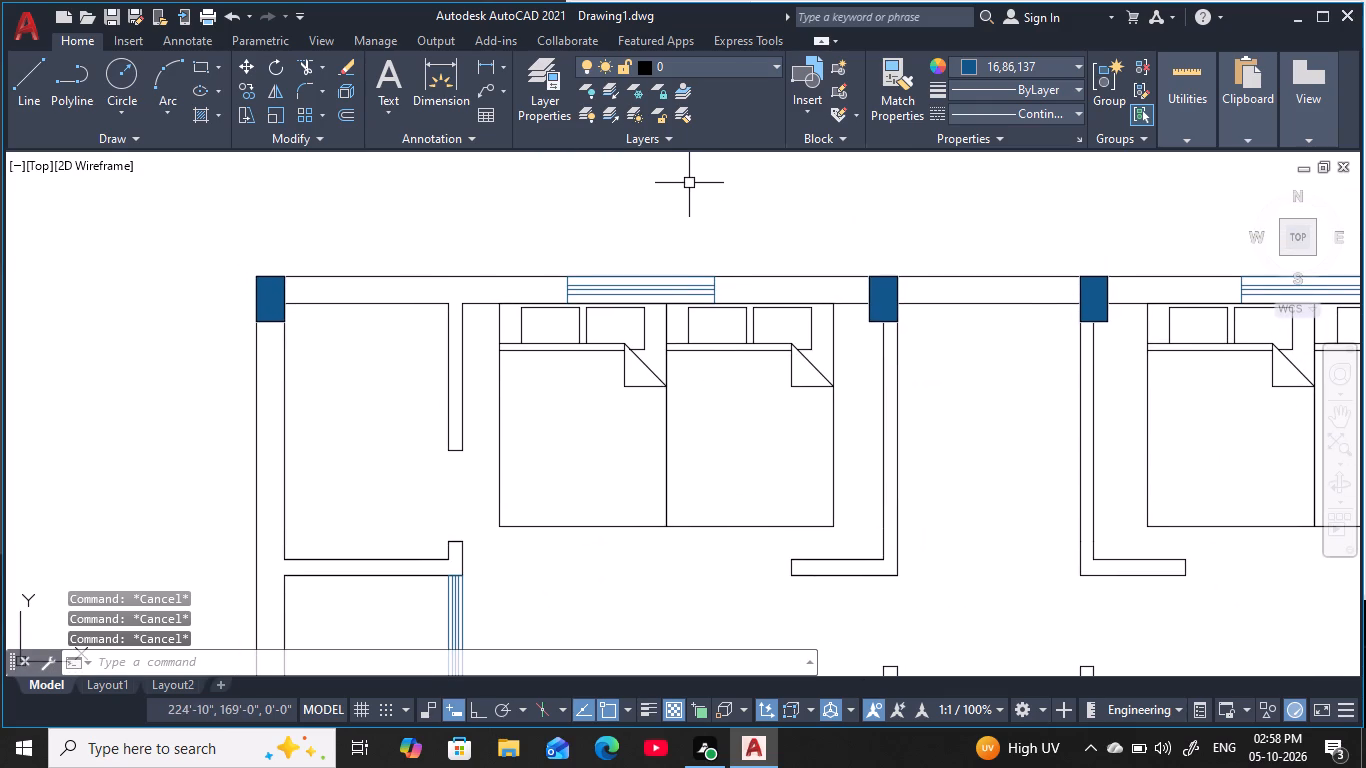
{"action": "key", "text": "h"}
{"action": "key", "text": "space"}
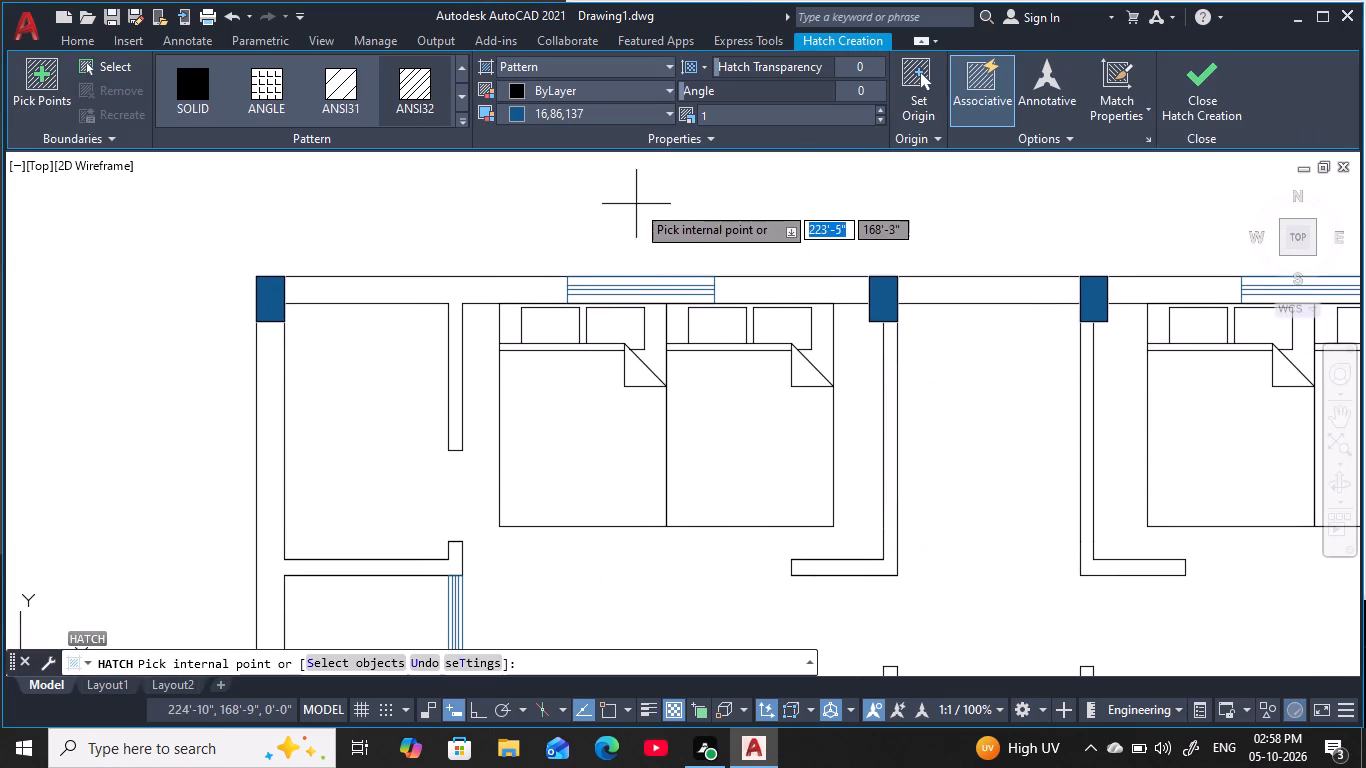
{"action": "left_click_drag", "start_coordinate": [718, 65], "coordinate": [767, 77]}
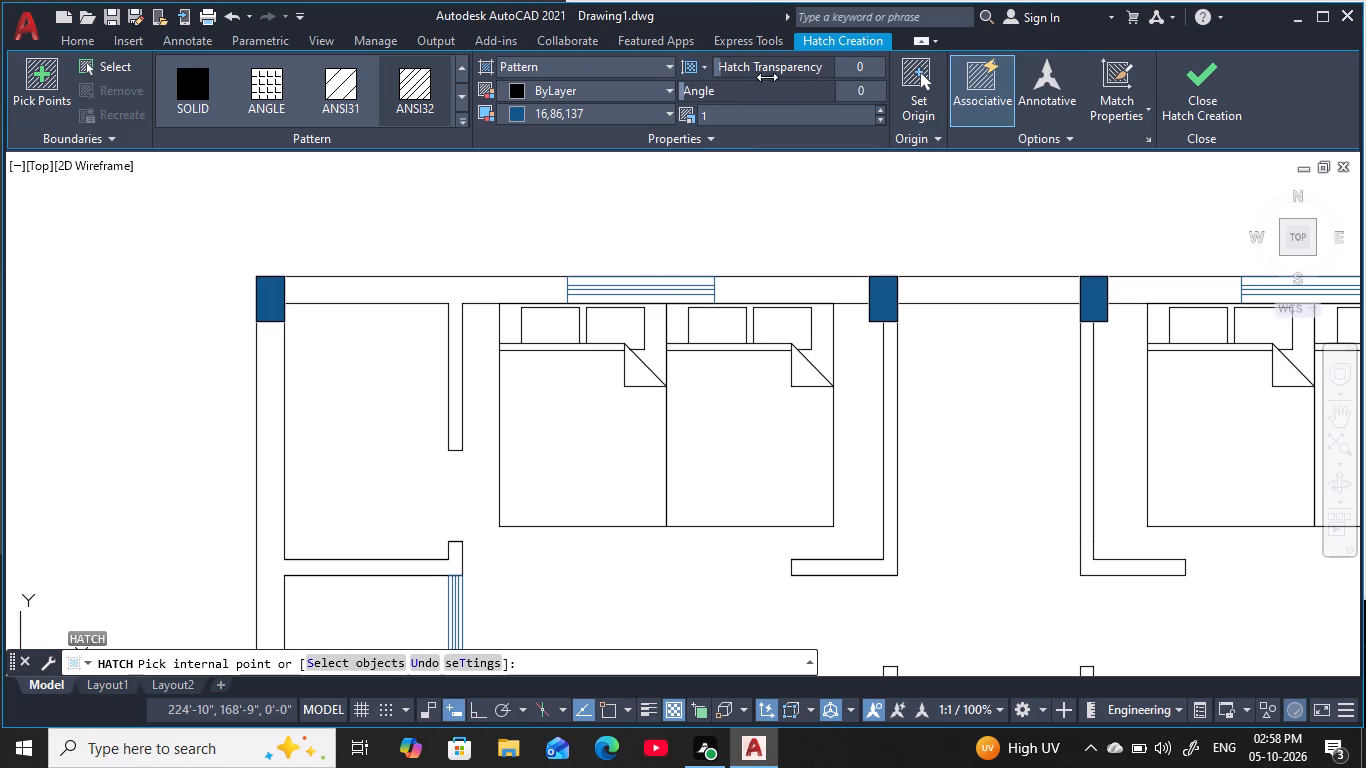
{"action": "left_click_drag", "start_coordinate": [767, 77], "coordinate": [855, 91]}
{"action": "left_click", "coordinate": [566, 88]}
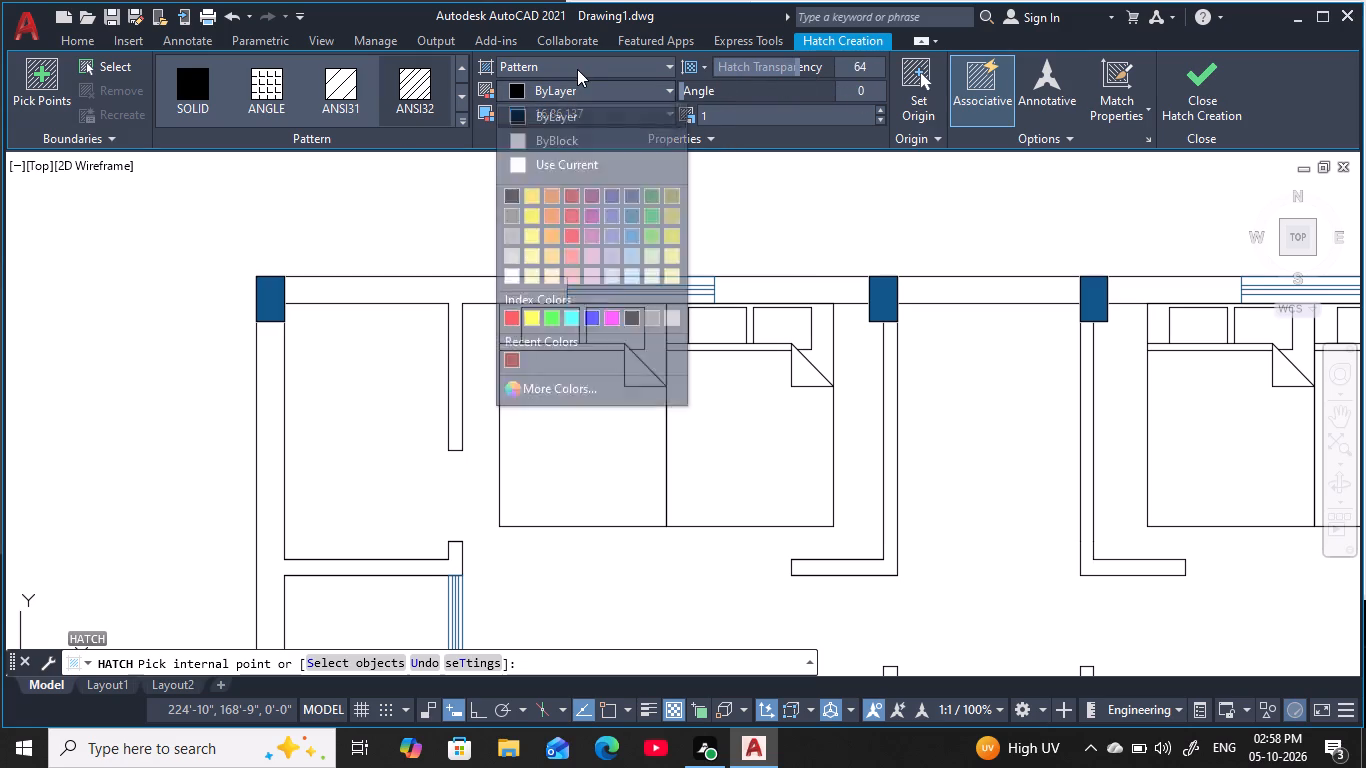
{"action": "left_click", "coordinate": [577, 68]}
{"action": "left_click", "coordinate": [576, 69]}
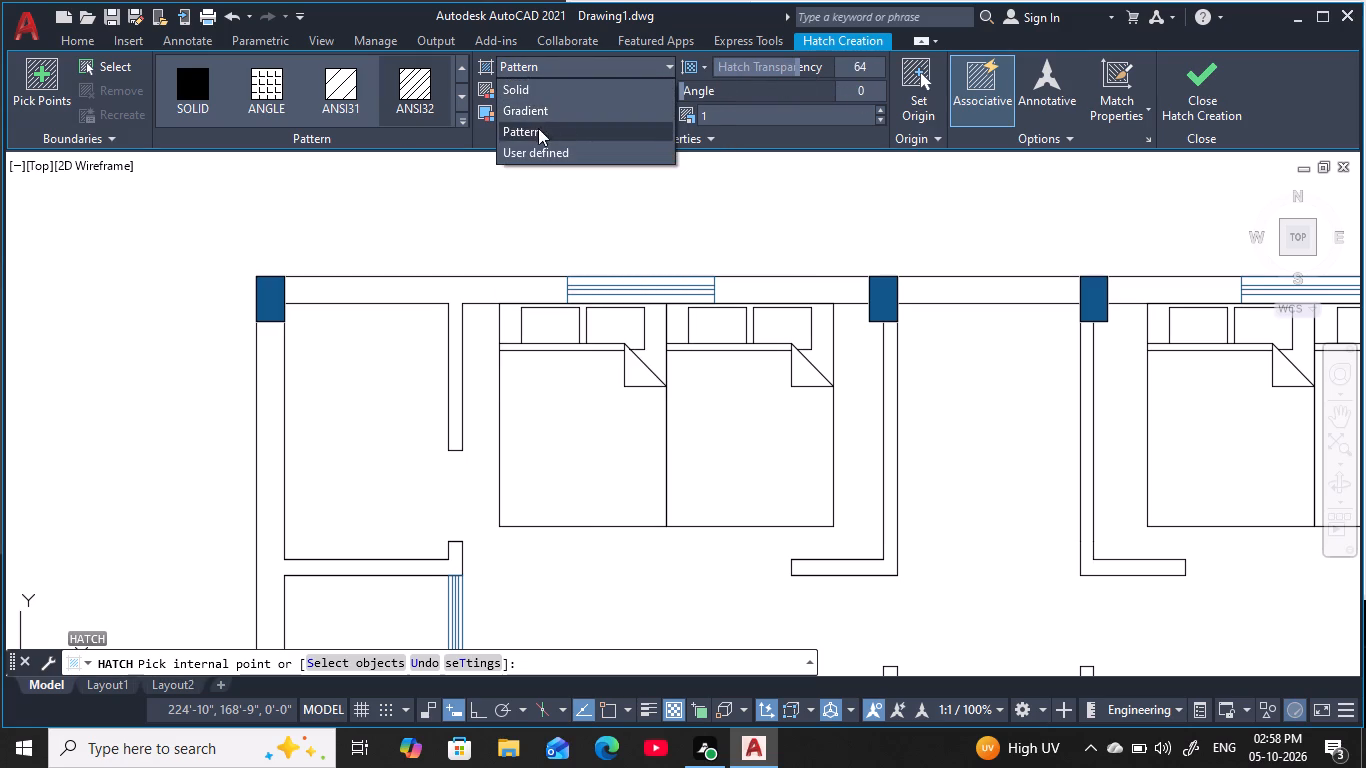
{"action": "left_click", "coordinate": [545, 86]}
{"action": "left_click", "coordinate": [548, 94]}
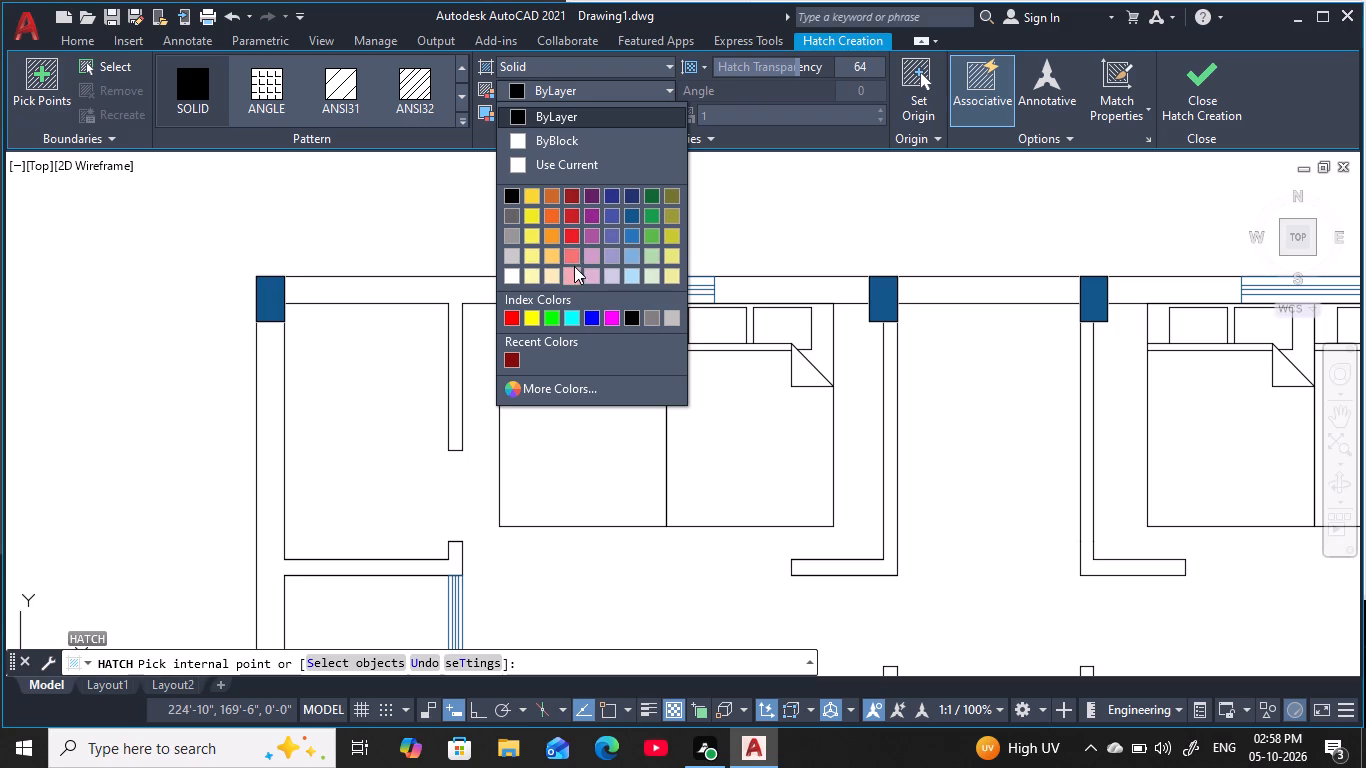
{"action": "left_click", "coordinate": [573, 274]}
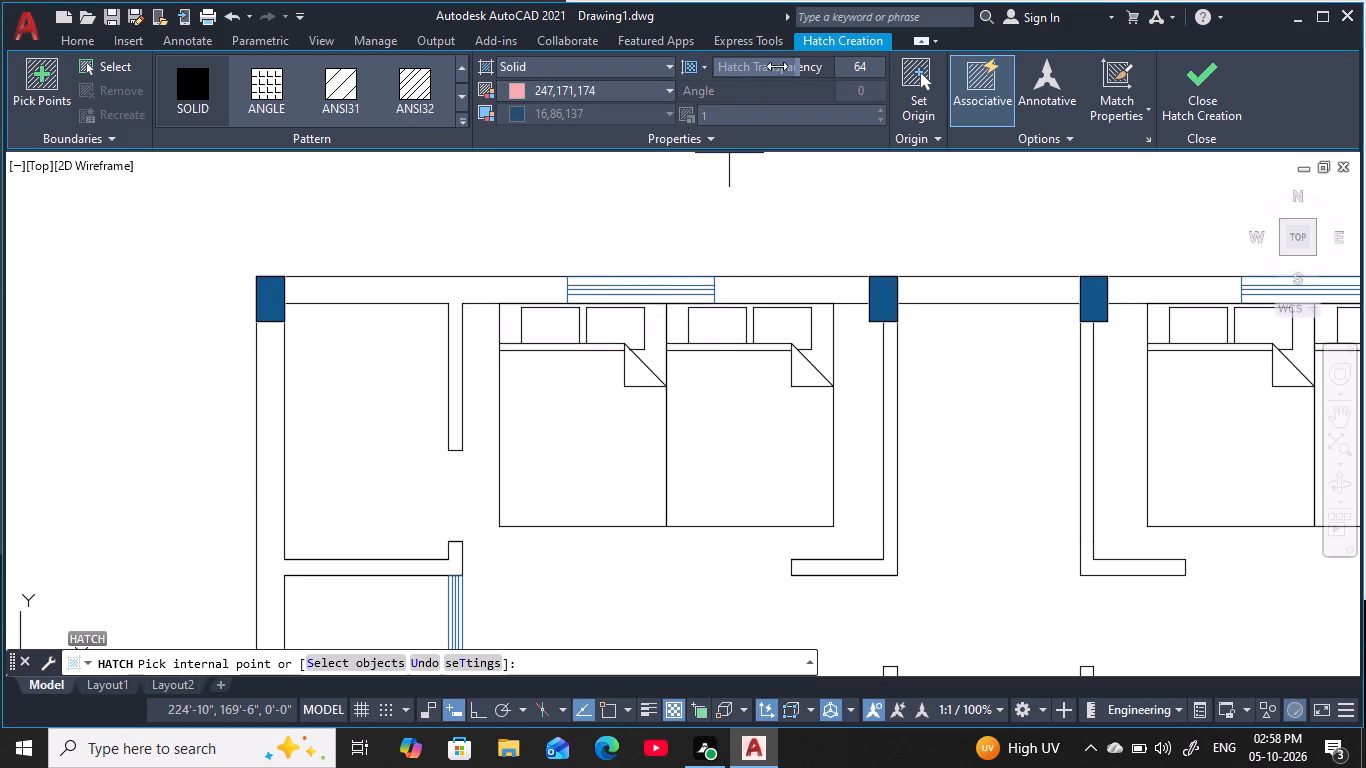
{"action": "left_click_drag", "start_coordinate": [797, 72], "coordinate": [765, 89]}
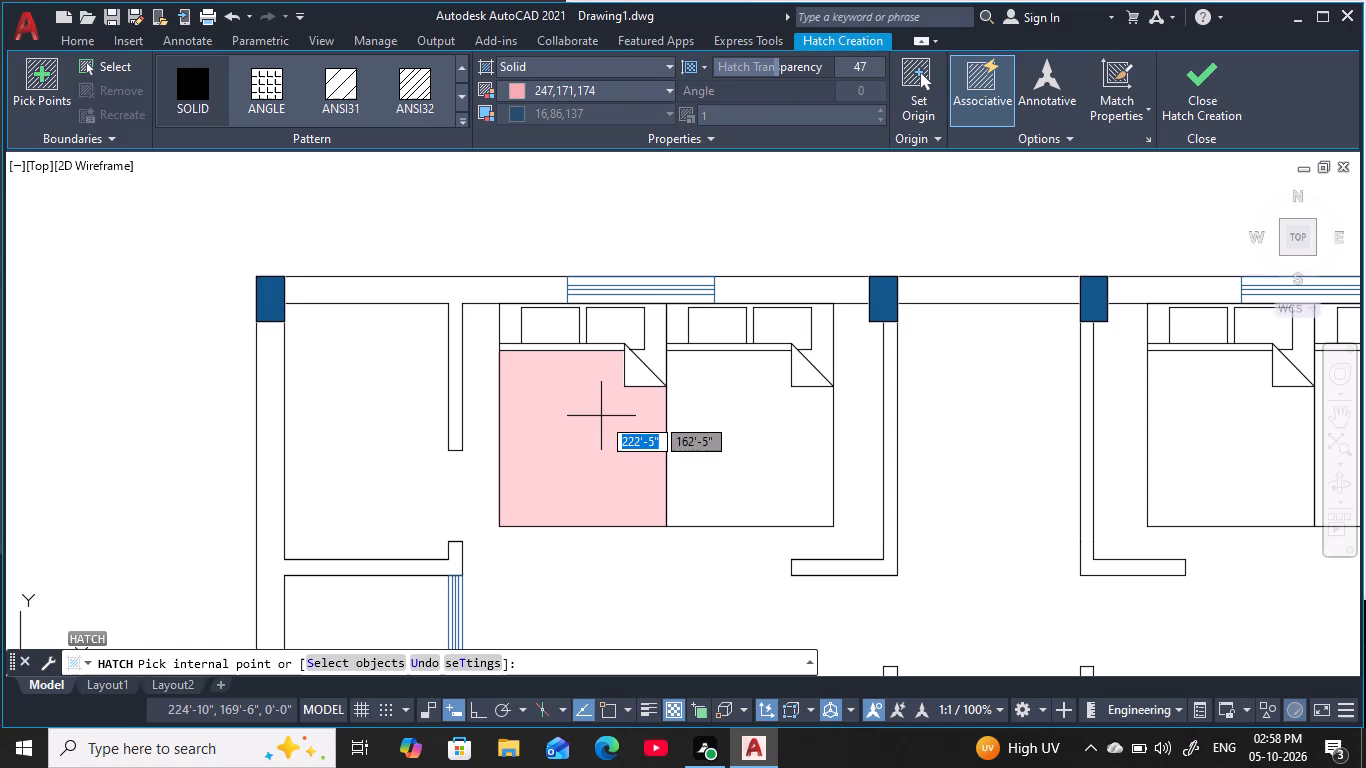
{"action": "left_click", "coordinate": [711, 452]}
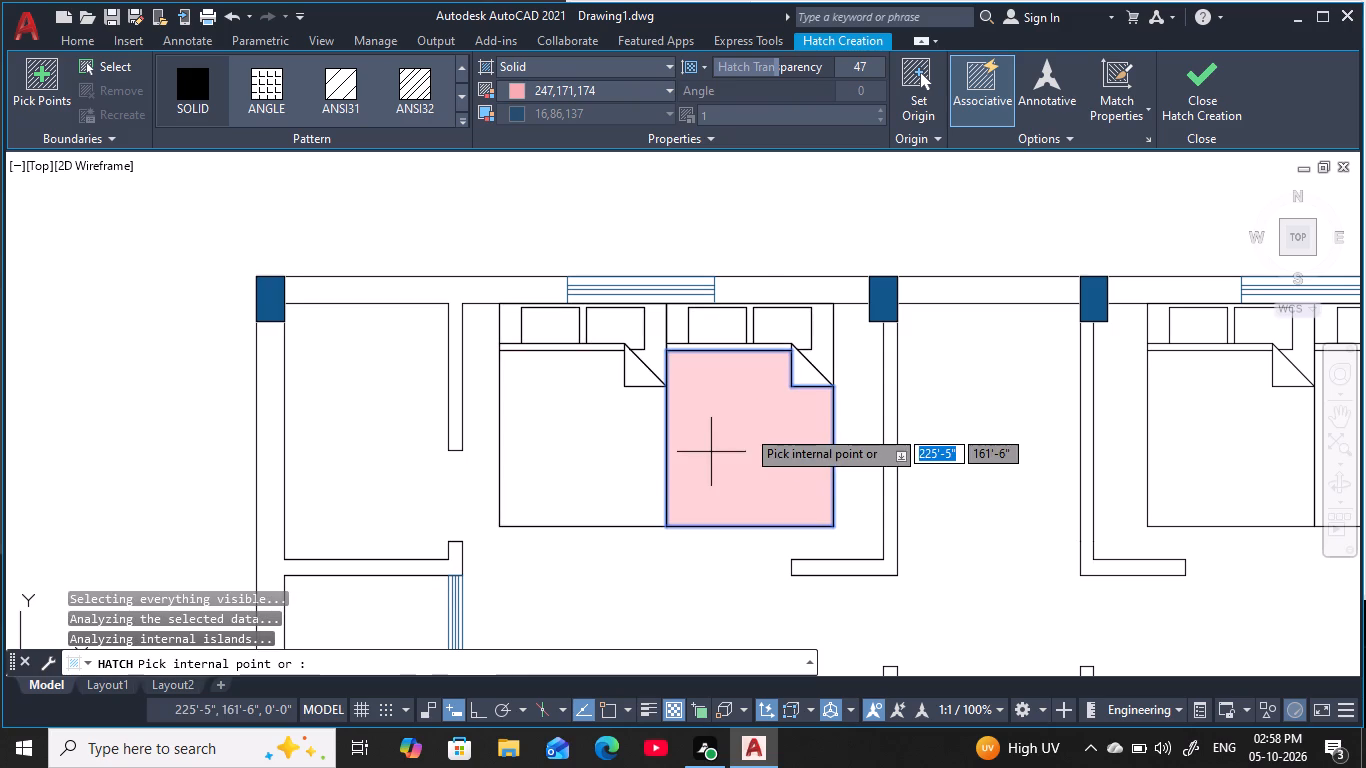
{"action": "left_click", "coordinate": [598, 451]}
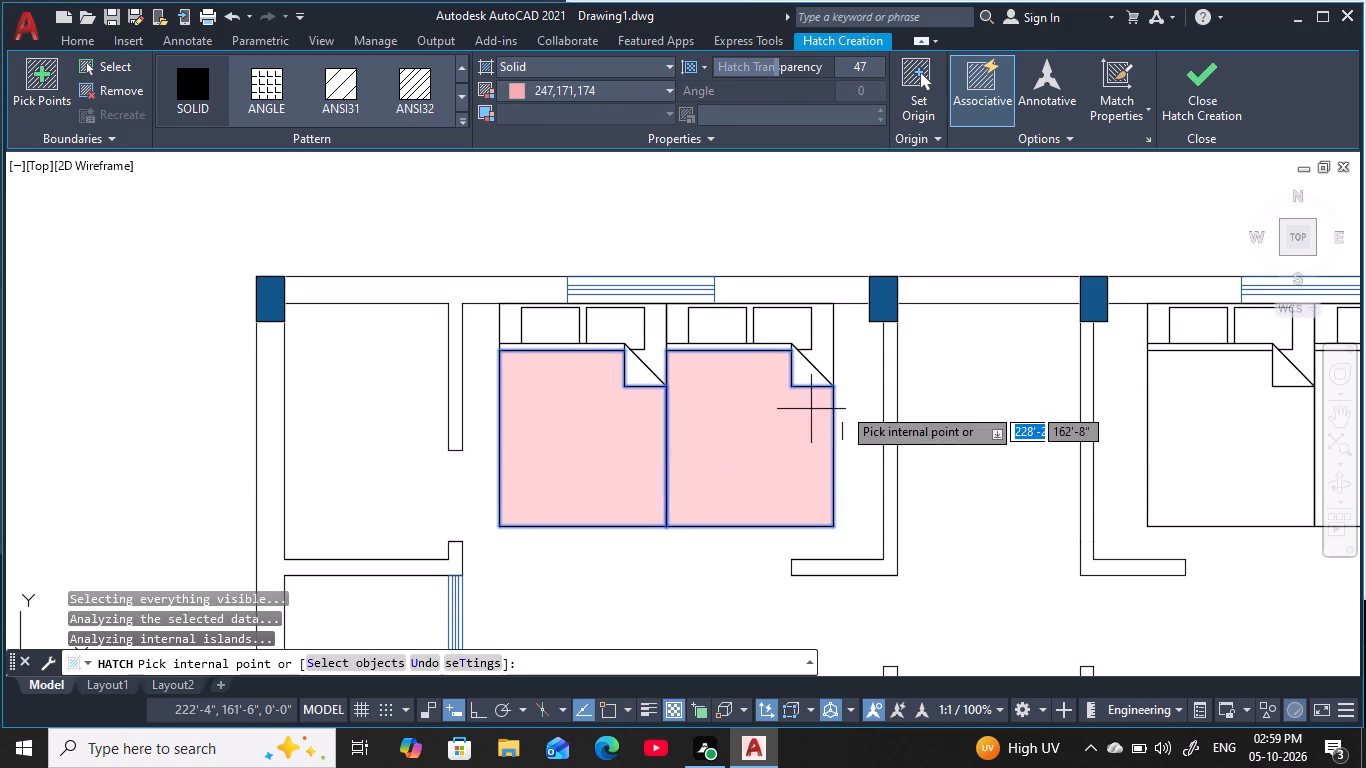
Add both bed blankets of the northeast bedroom to the same solid pink hatch.
{"action": "scroll", "coordinate": [1157, 456], "scroll_direction": "down", "scroll_amount": 1}
{"action": "middle_click_drag", "start_coordinate": [1157, 454], "coordinate": [783, 344]}
{"action": "left_click", "coordinate": [841, 347]}
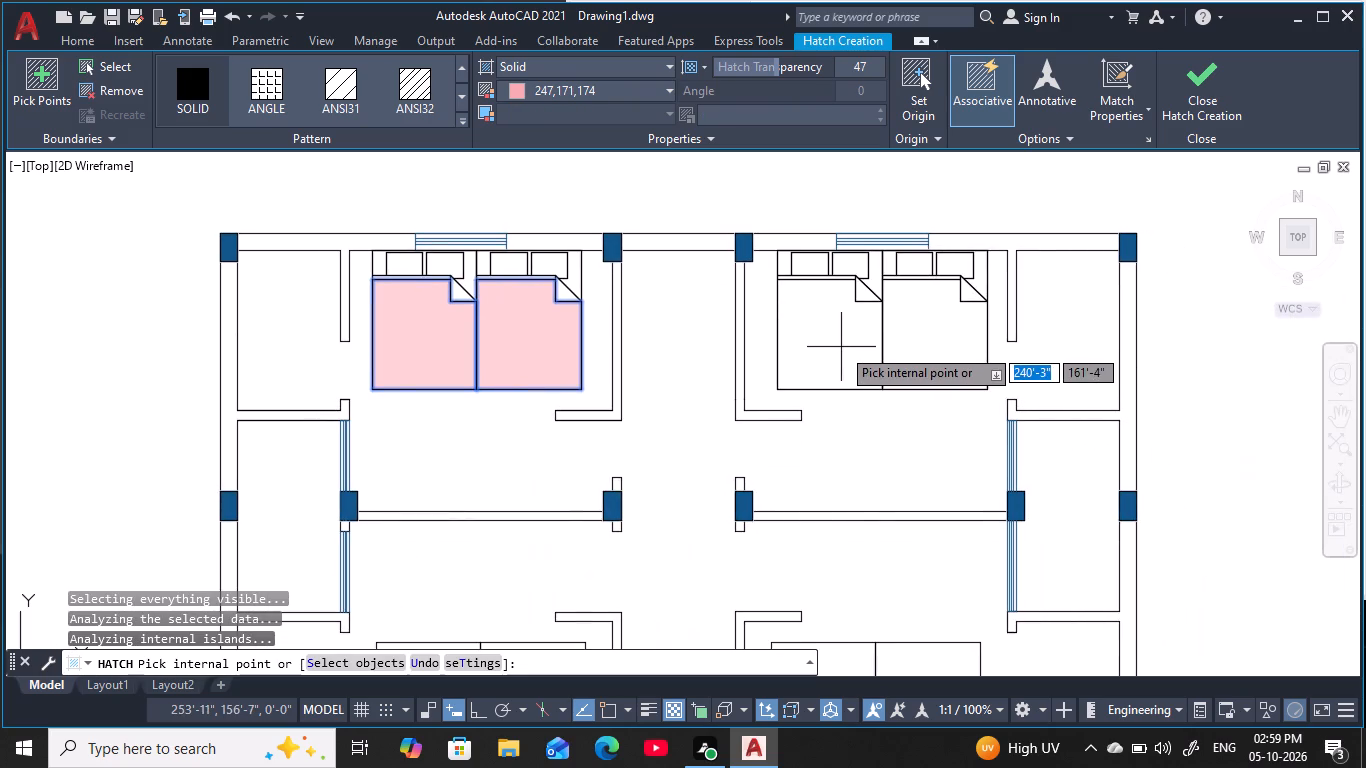
{"action": "left_click", "coordinate": [928, 350]}
Add both bed blankets of the central east bedroom north of the shared wall to the solid pink hatch.
{"action": "middle_click_drag", "start_coordinate": [947, 353], "coordinate": [941, 300]}
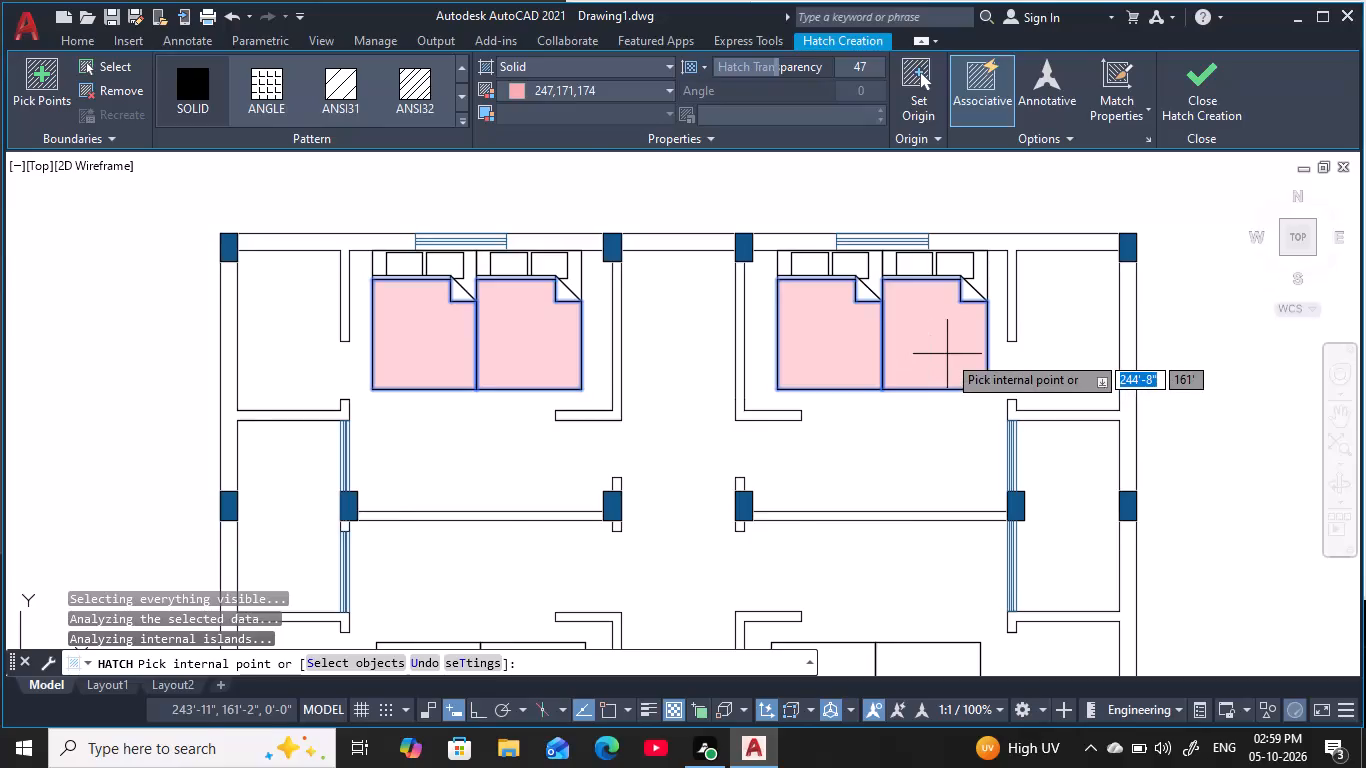
{"action": "middle_click_drag", "start_coordinate": [941, 300], "coordinate": [955, 113]}
{"action": "left_click", "coordinate": [944, 447]}
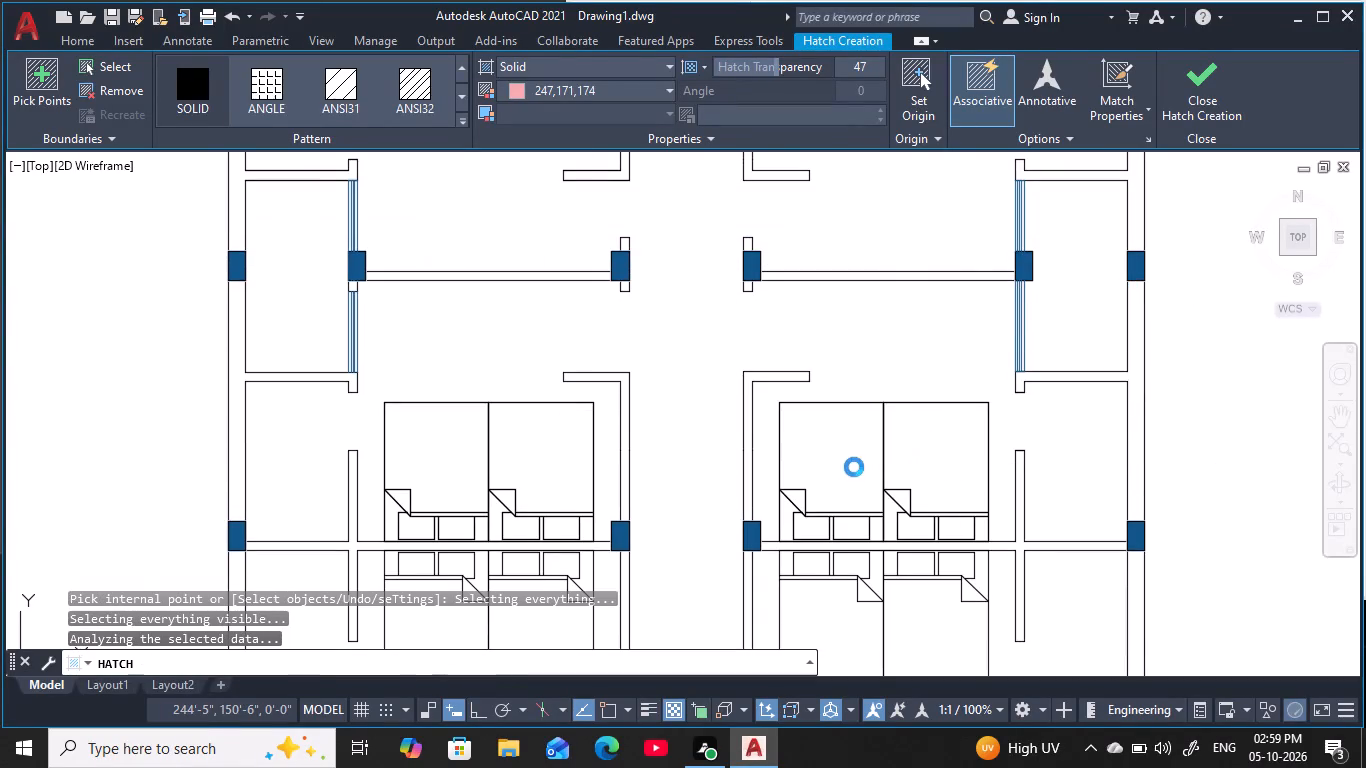
{"action": "left_click", "coordinate": [857, 395]}
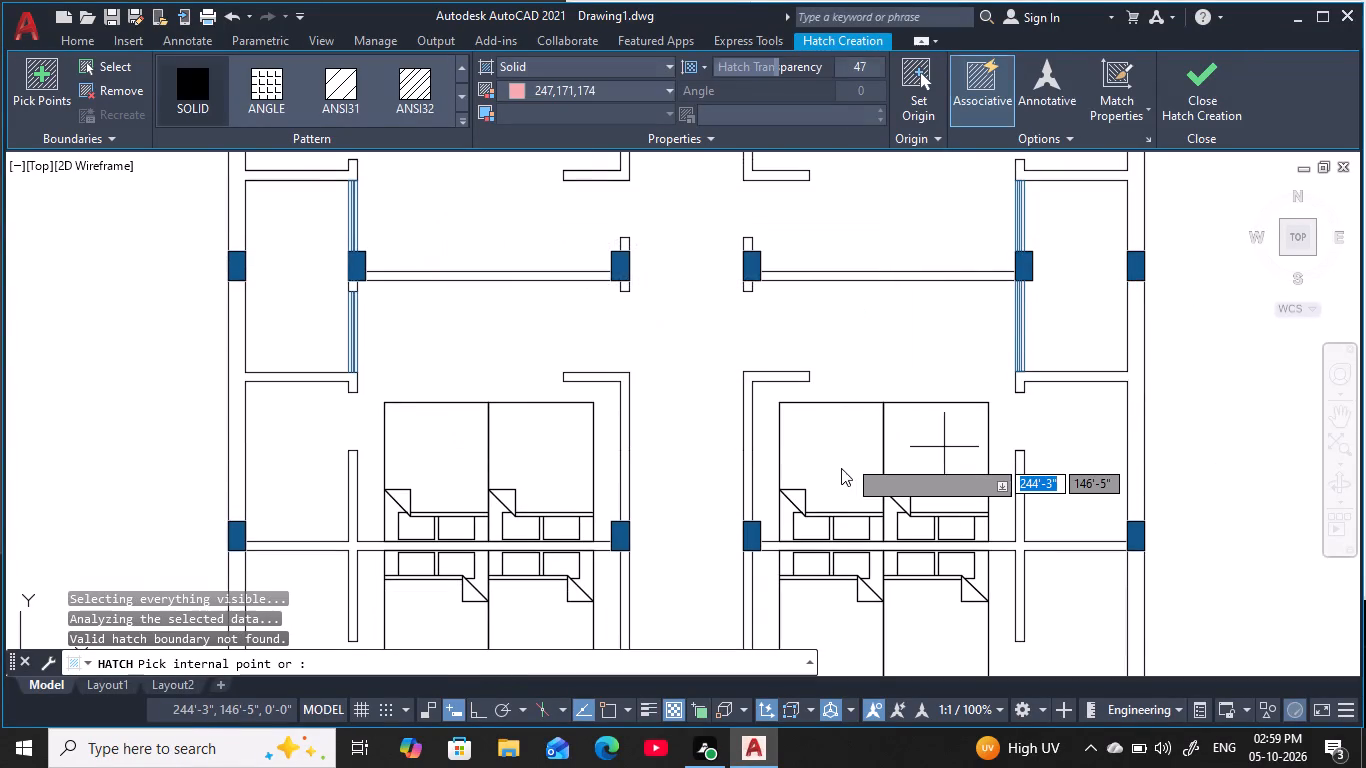
{"action": "left_click", "coordinate": [835, 461]}
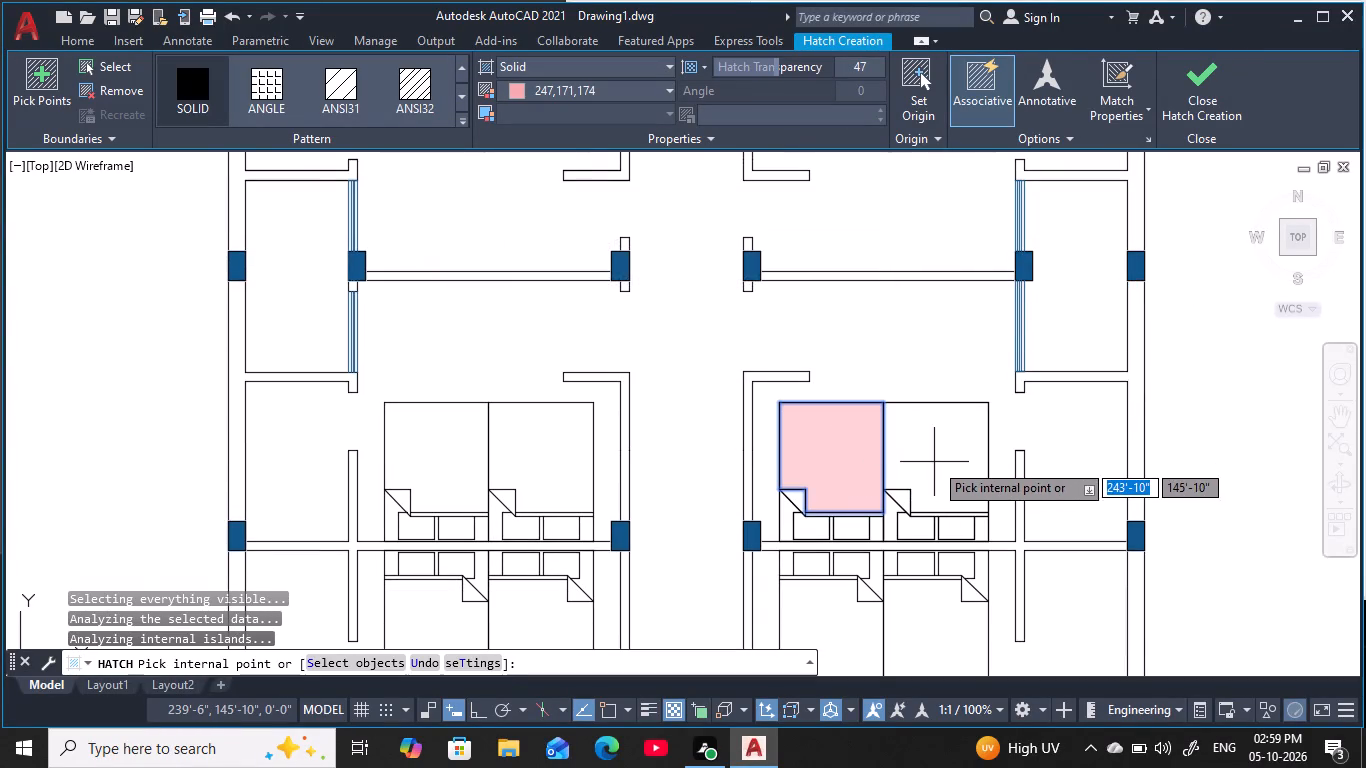
{"action": "left_click", "coordinate": [934, 462]}
Add the four bed blankets of the central west bedrooms, on both sides of the shared wall, to the same hatch.
{"action": "left_click", "coordinate": [569, 474]}
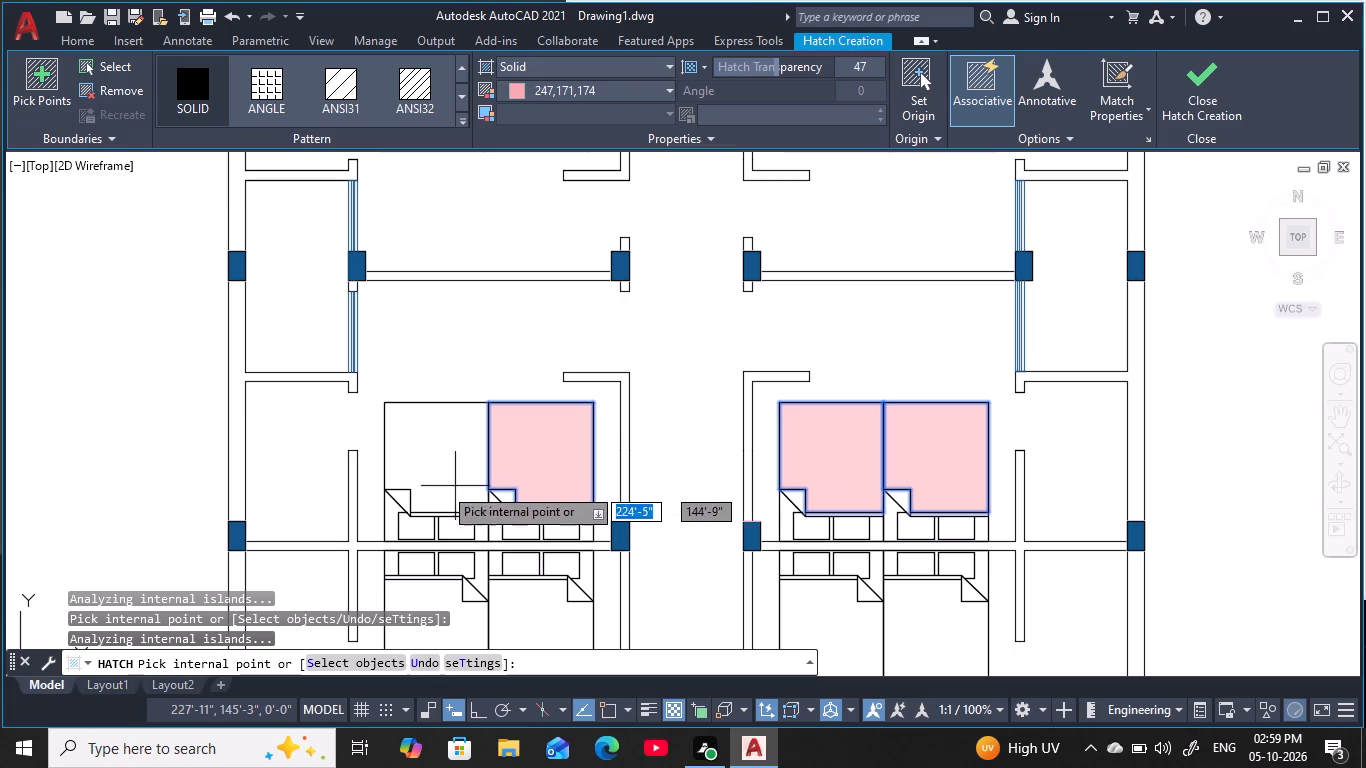
{"action": "left_click", "coordinate": [425, 486]}
{"action": "middle_click_drag", "start_coordinate": [534, 477], "coordinate": [598, 238]}
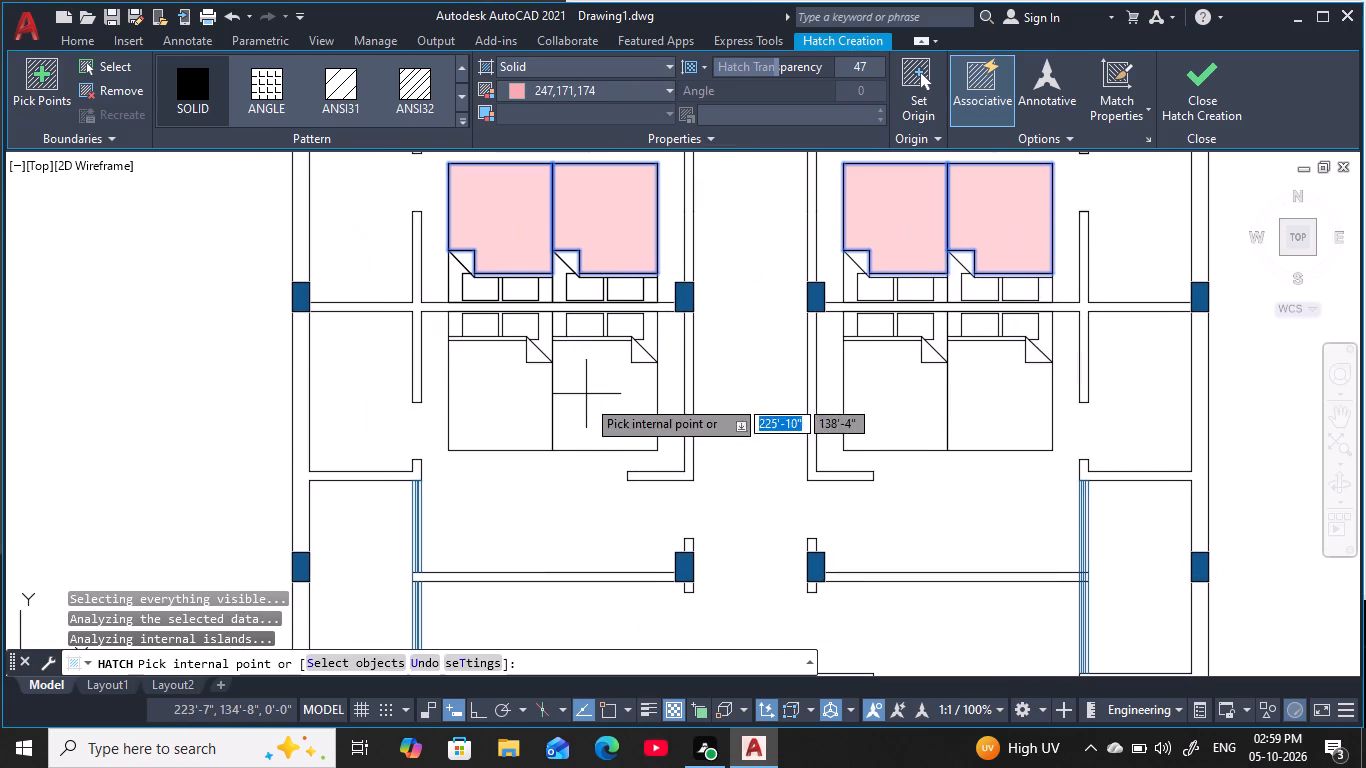
{"action": "left_click", "coordinate": [586, 404]}
{"action": "left_click", "coordinate": [494, 429]}
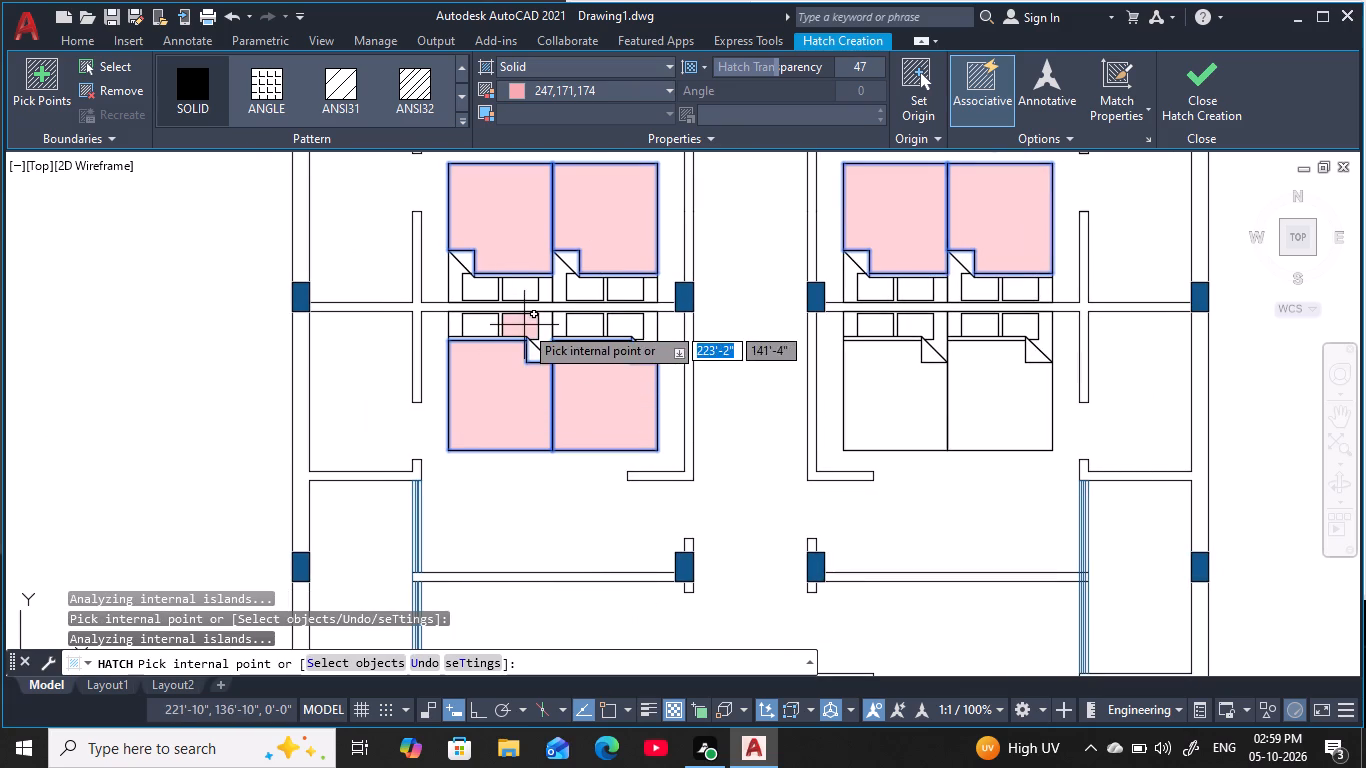
Add all eight pillows on both sides of the shared wall in the central west bedrooms to the pink hatch.
{"action": "left_click", "coordinate": [524, 325]}
{"action": "left_click", "coordinate": [494, 326]}
{"action": "left_click", "coordinate": [621, 327]}
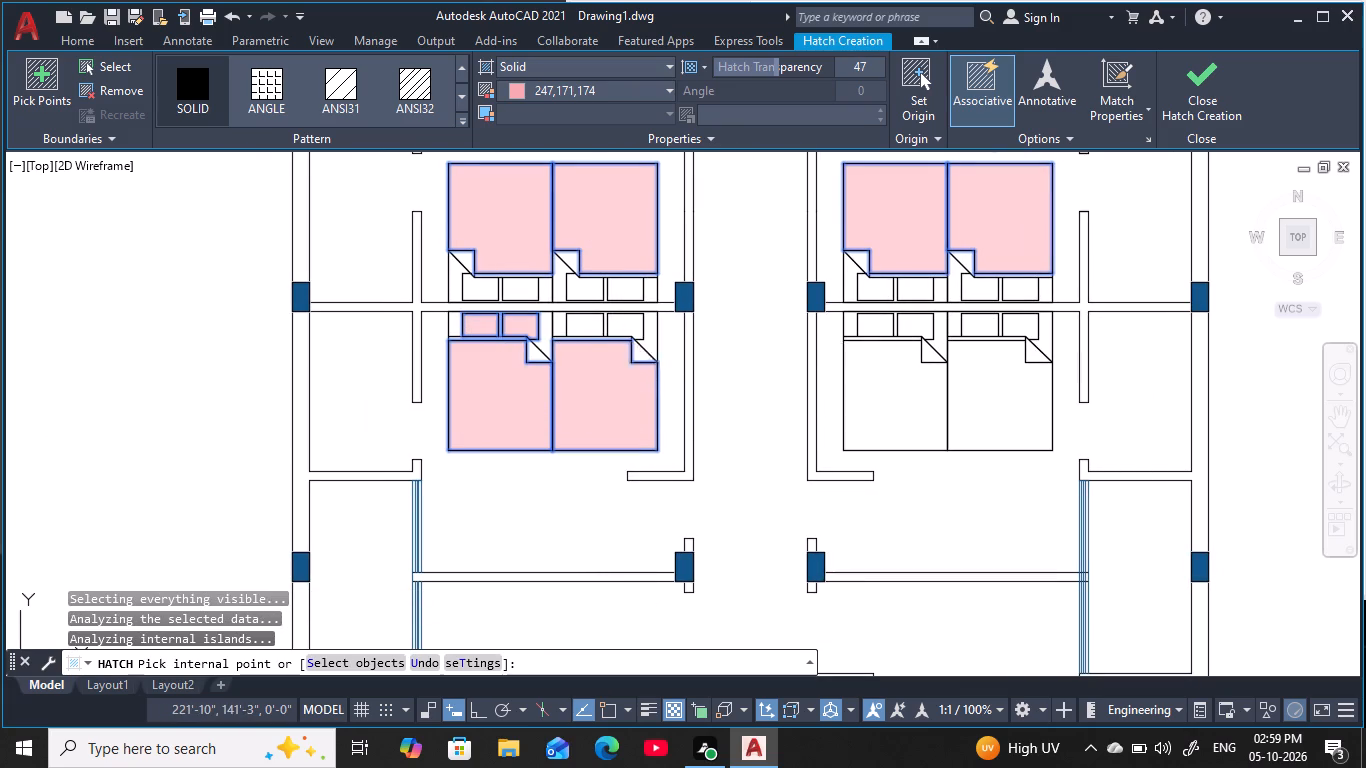
{"action": "left_click", "coordinate": [576, 327]}
{"action": "left_click", "coordinate": [627, 295]}
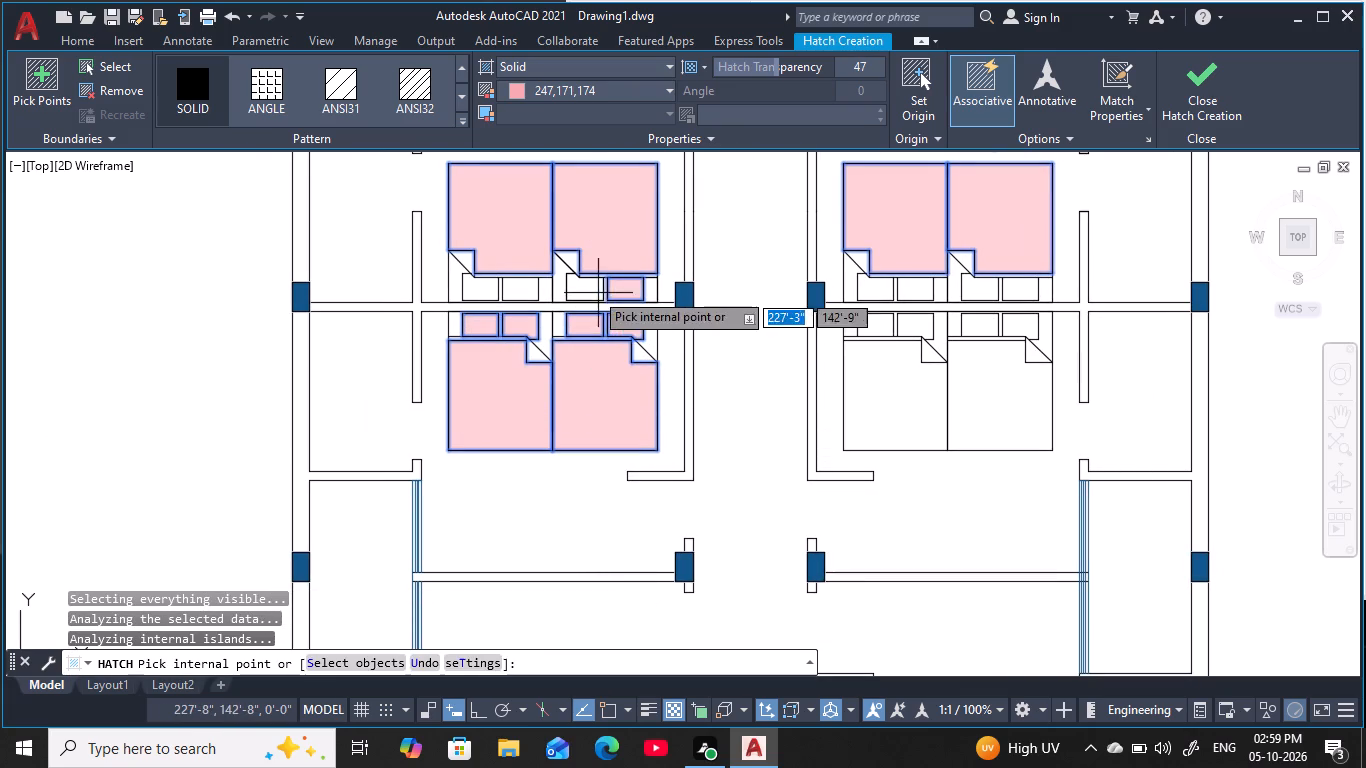
{"action": "left_click", "coordinate": [592, 290]}
{"action": "left_click", "coordinate": [520, 295]}
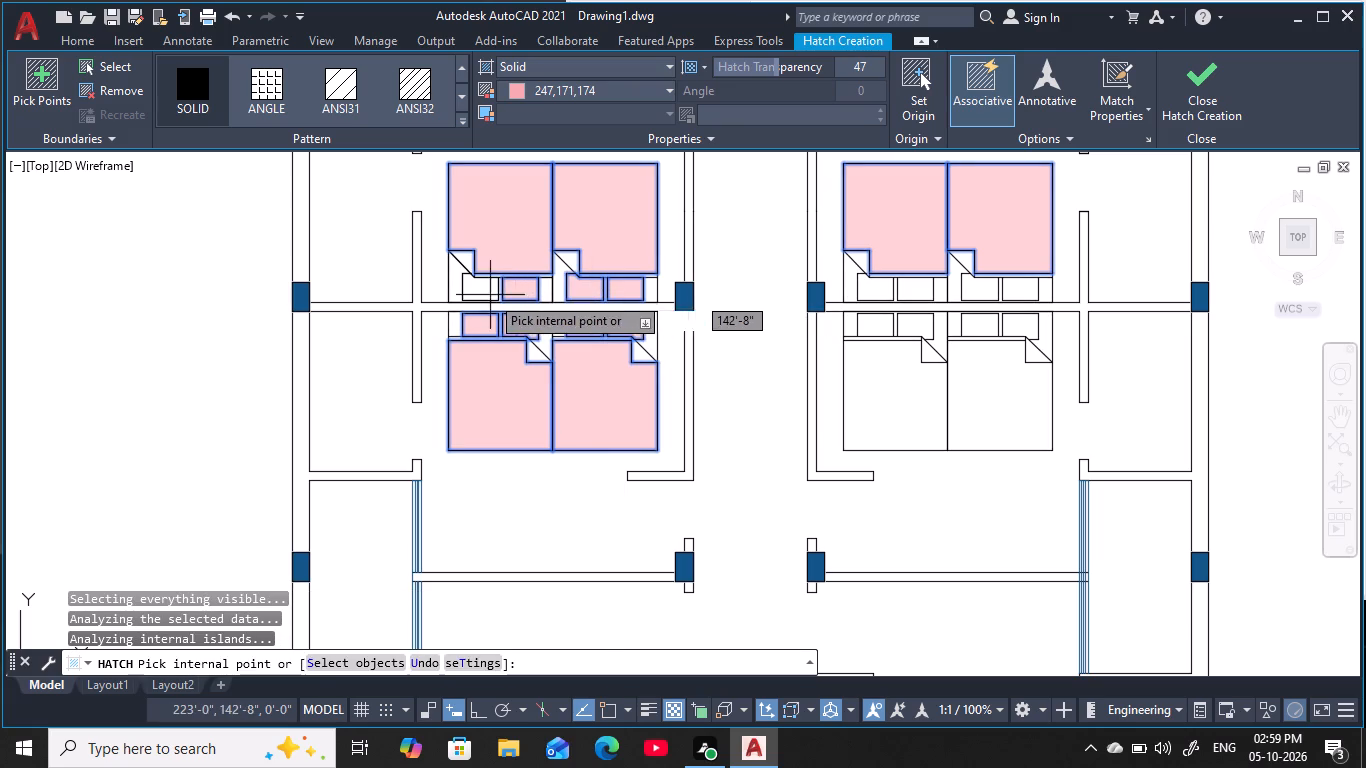
{"action": "left_click", "coordinate": [485, 295]}
Add all eight pillows on both sides of the shared wall in the central east bedrooms to the pink hatch.
{"action": "scroll", "coordinate": [944, 266], "scroll_direction": "up", "scroll_amount": 1}
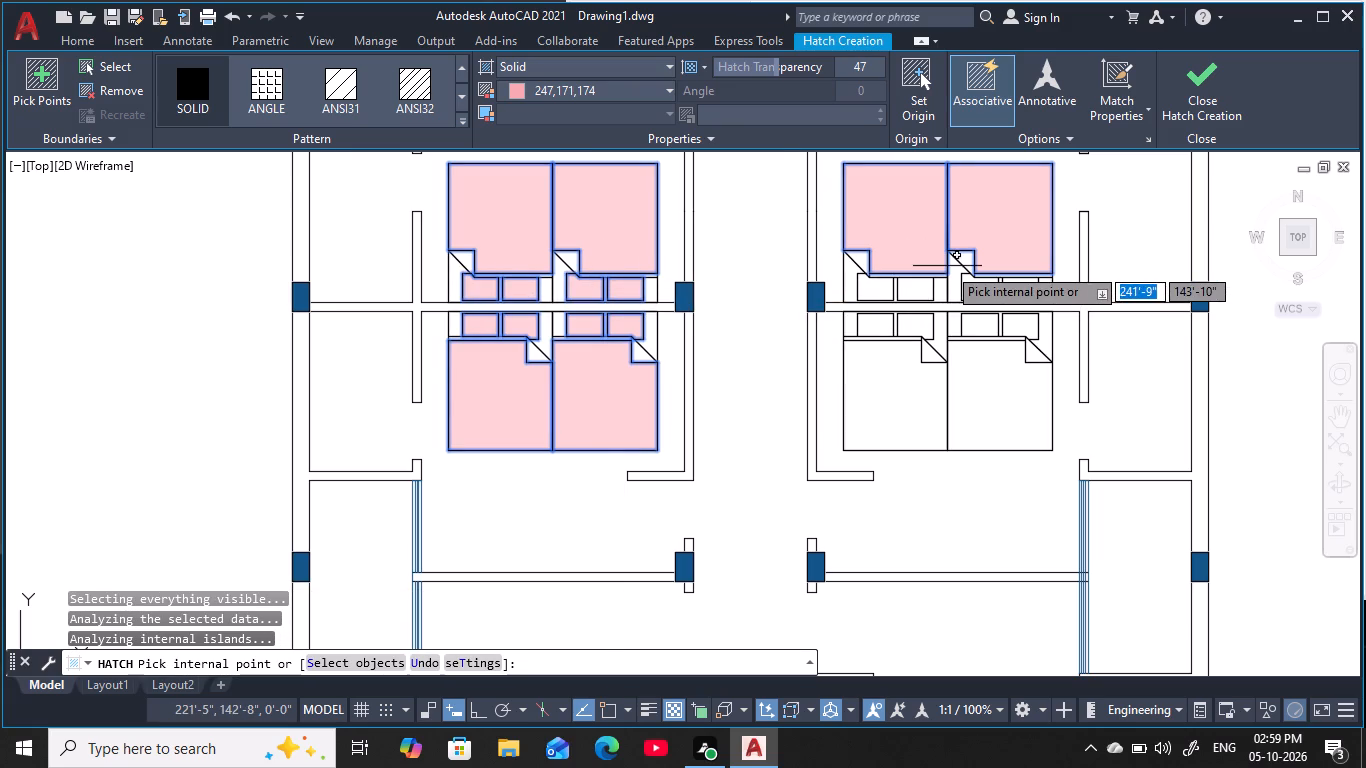
{"action": "scroll", "coordinate": [944, 266], "scroll_direction": "up", "scroll_amount": 1}
{"action": "left_click", "coordinate": [901, 313]}
{"action": "left_click", "coordinate": [830, 316]}
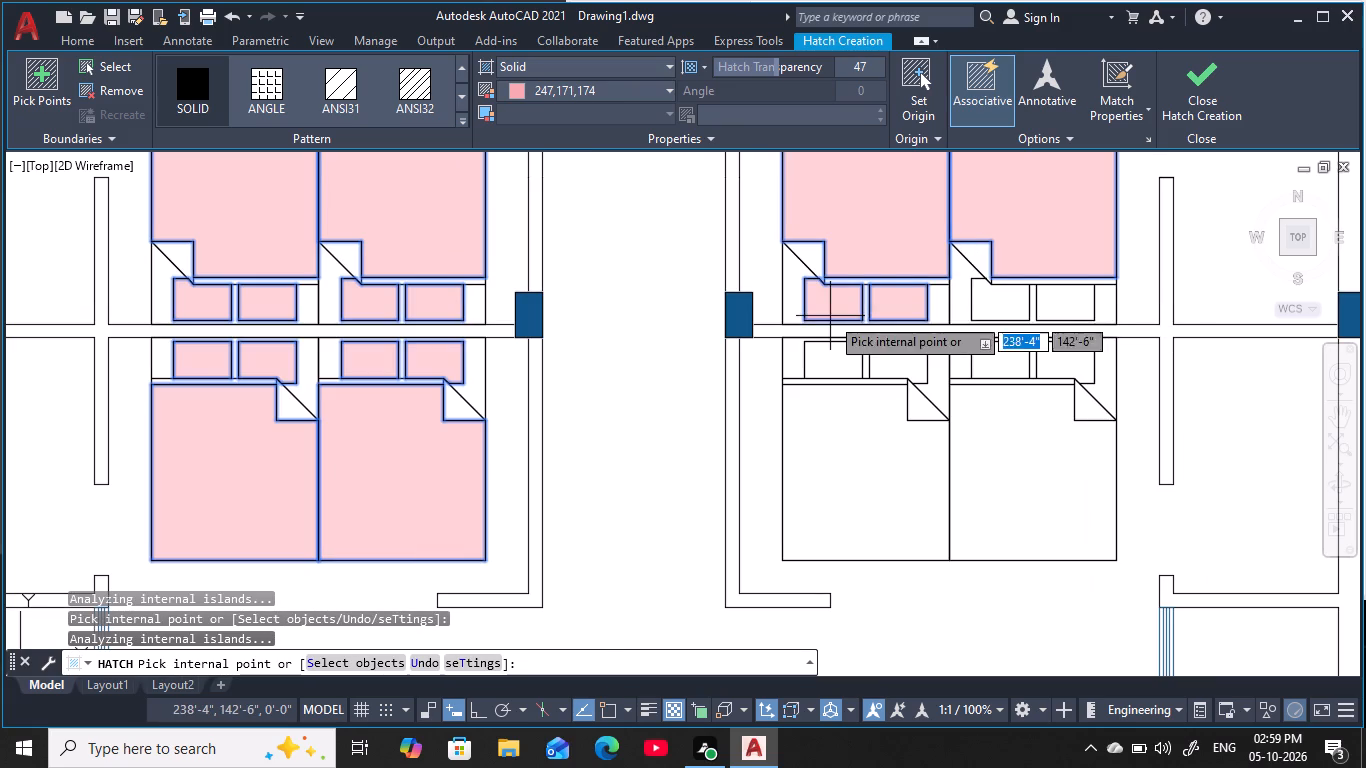
{"action": "left_click", "coordinate": [845, 375]}
{"action": "left_click", "coordinate": [901, 359]}
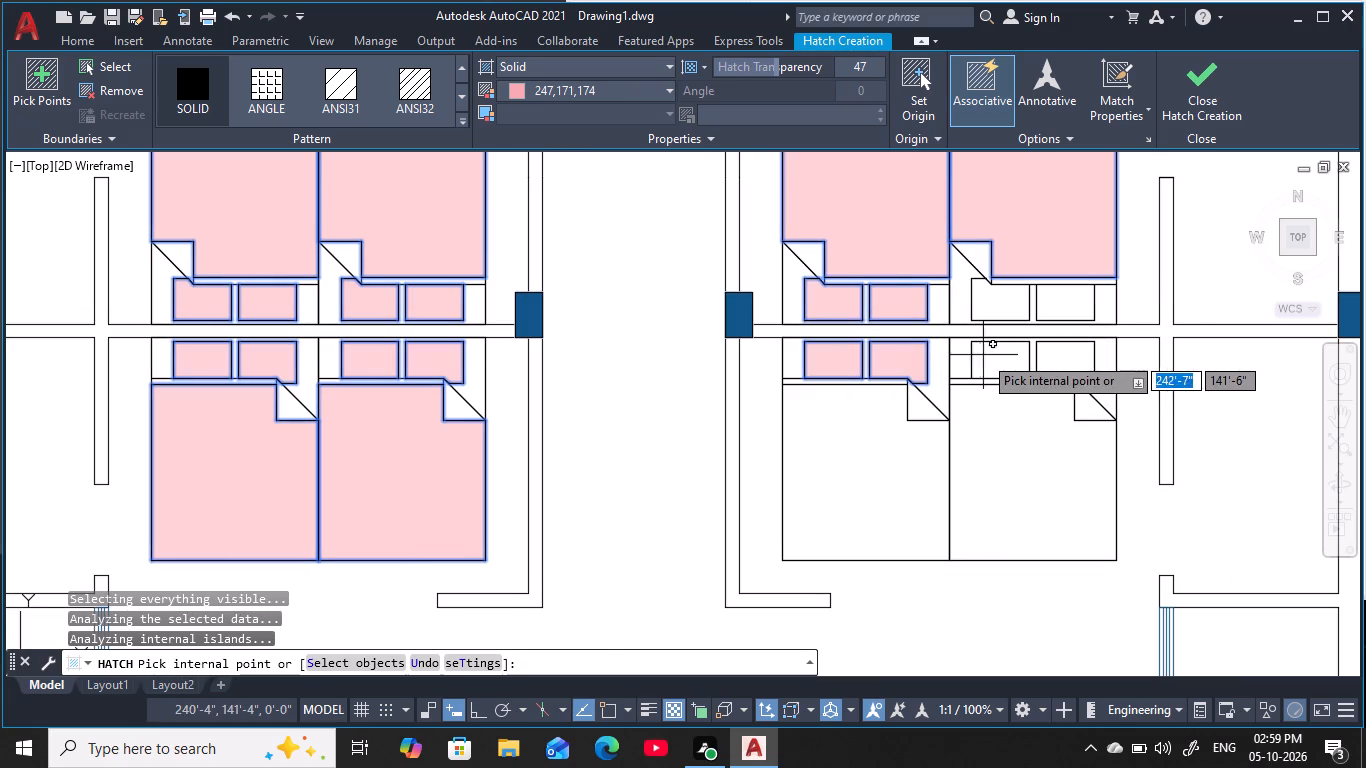
{"action": "left_click", "coordinate": [983, 355]}
{"action": "left_click", "coordinate": [992, 307]}
{"action": "left_click", "coordinate": [1051, 298]}
{"action": "left_click", "coordinate": [1079, 365]}
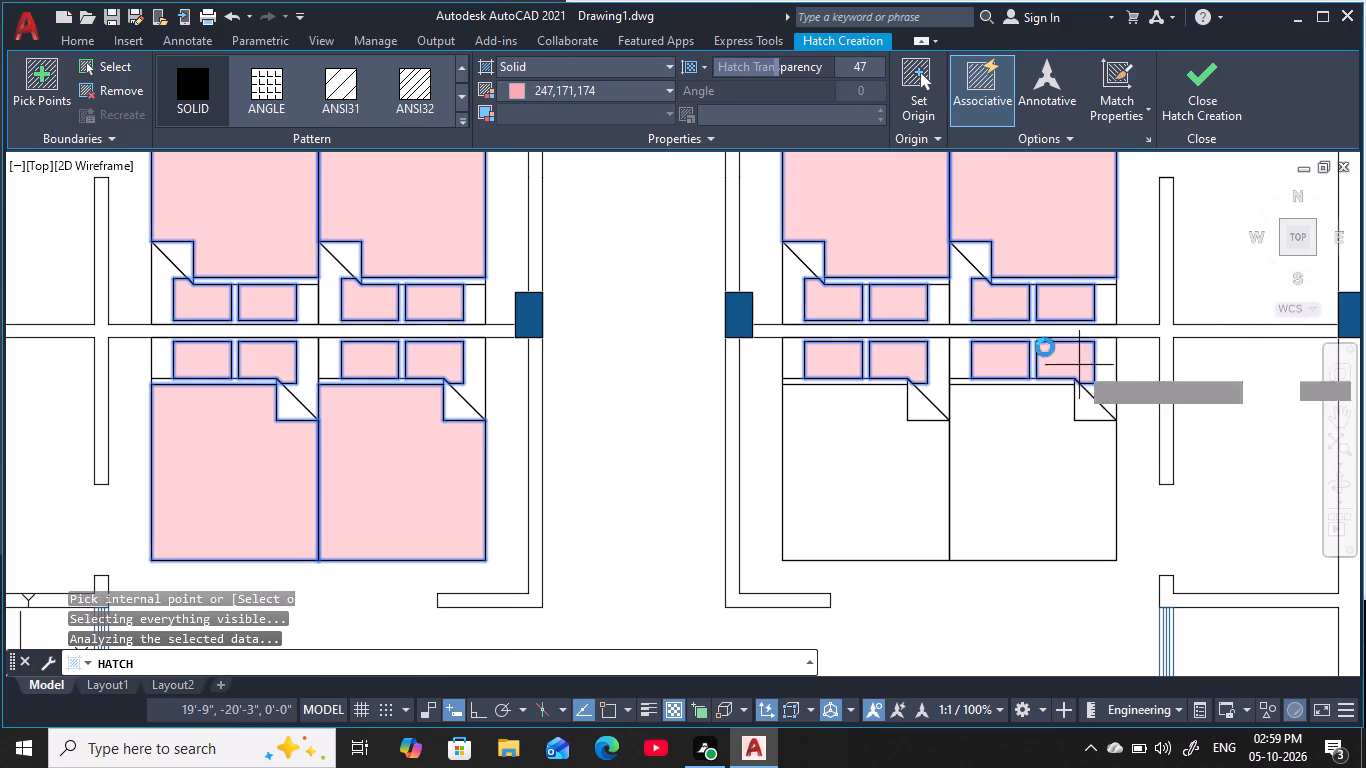
Add the four pillows of the northeast bedroom's two beds to the solid pink hatch.
{"action": "scroll", "coordinate": [913, 361], "scroll_direction": "down", "scroll_amount": 2}
{"action": "middle_click_drag", "start_coordinate": [873, 301], "coordinate": [919, 491]}
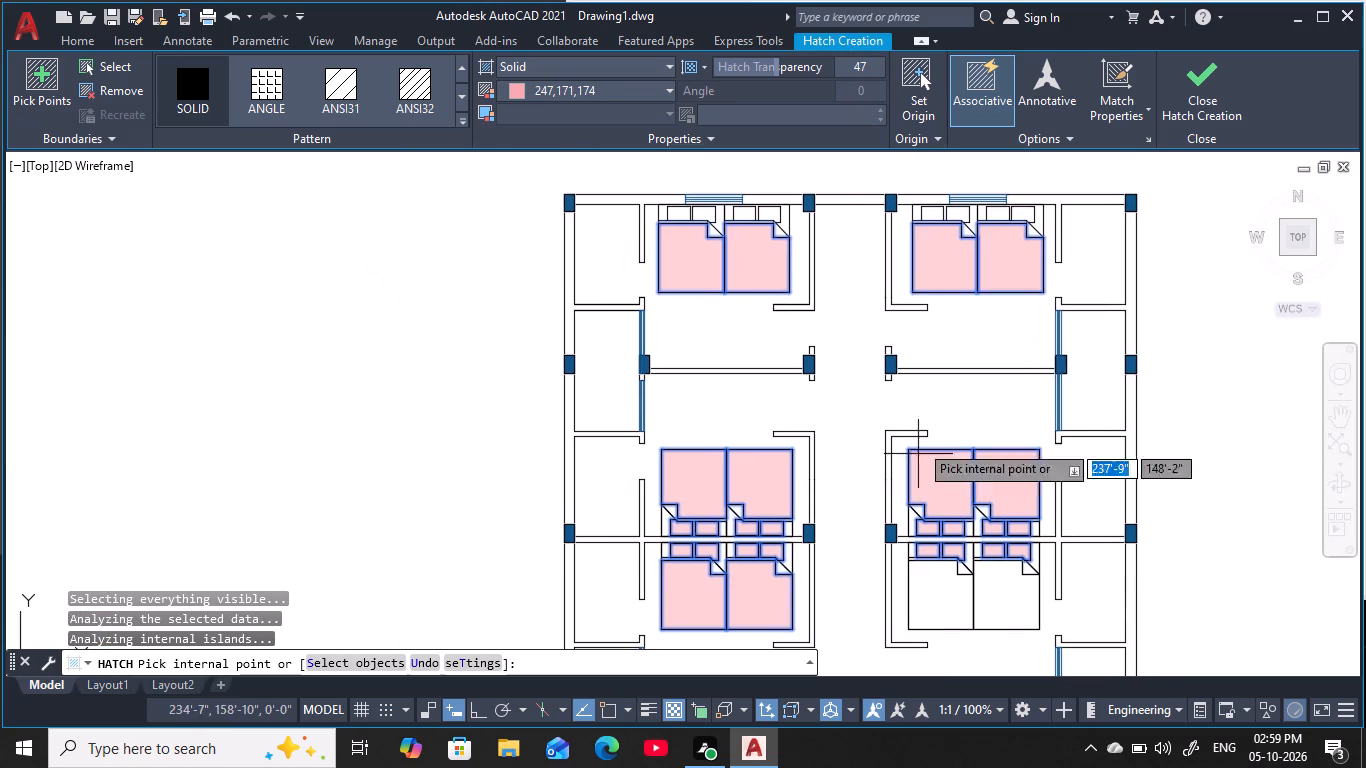
{"action": "scroll", "coordinate": [999, 207], "scroll_direction": "up", "scroll_amount": 3}
{"action": "left_click", "coordinate": [1105, 238]}
{"action": "left_click", "coordinate": [1016, 243]}
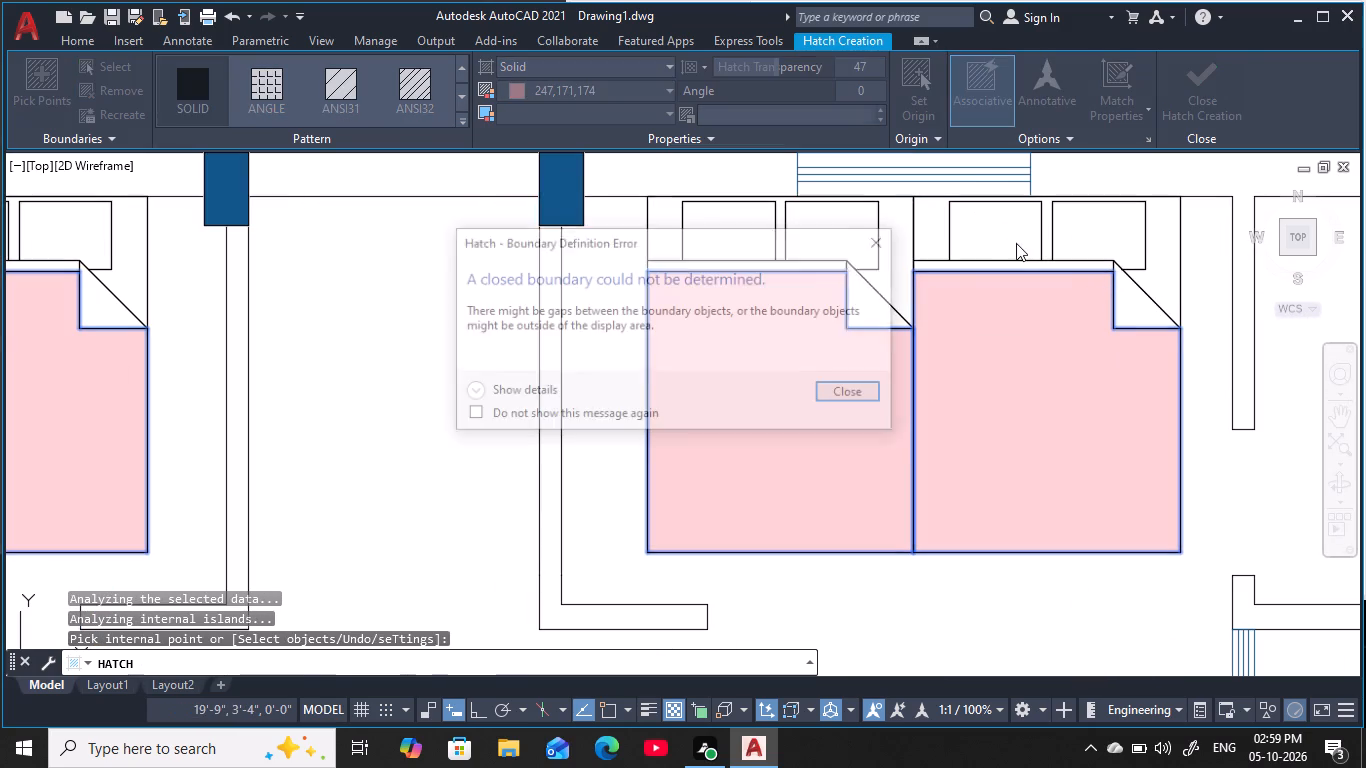
{"action": "left_click", "coordinate": [861, 396]}
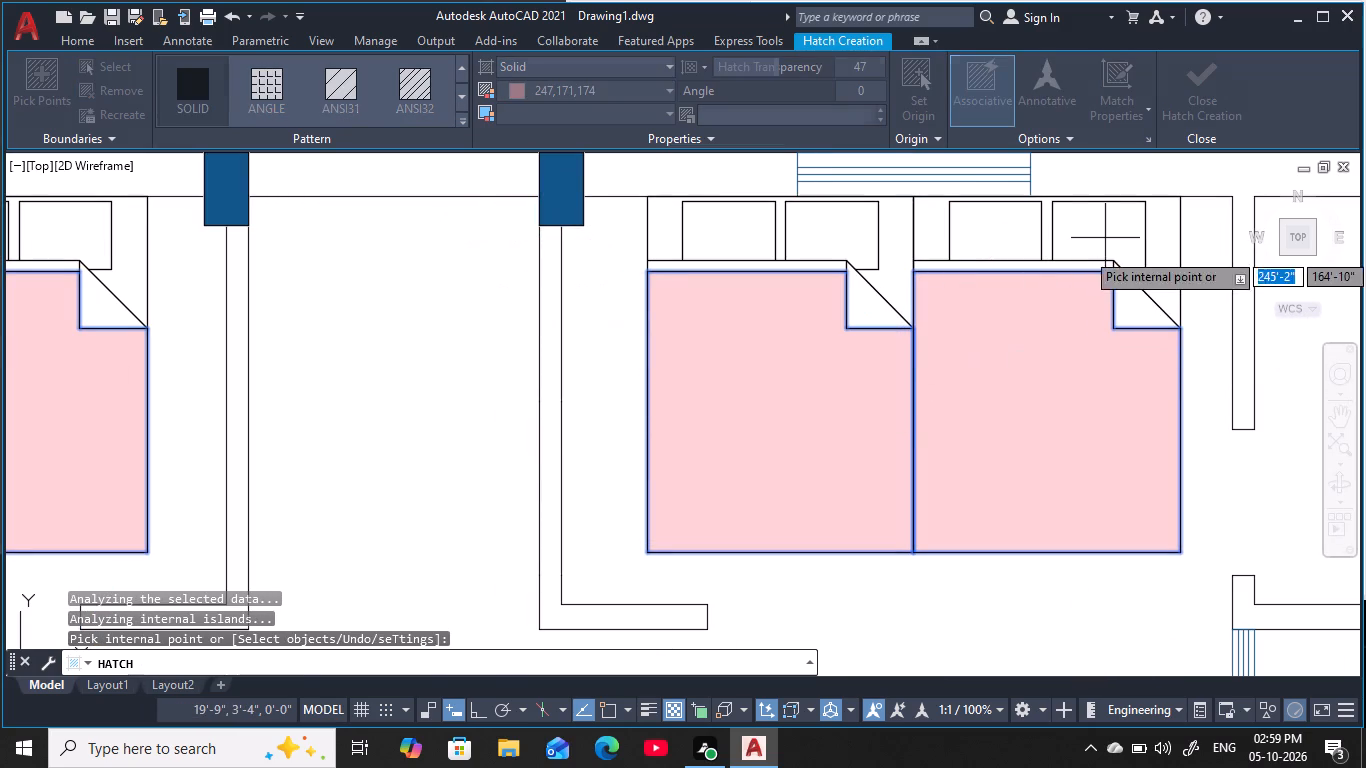
{"action": "left_click", "coordinate": [1092, 231]}
{"action": "left_click", "coordinate": [857, 395]}
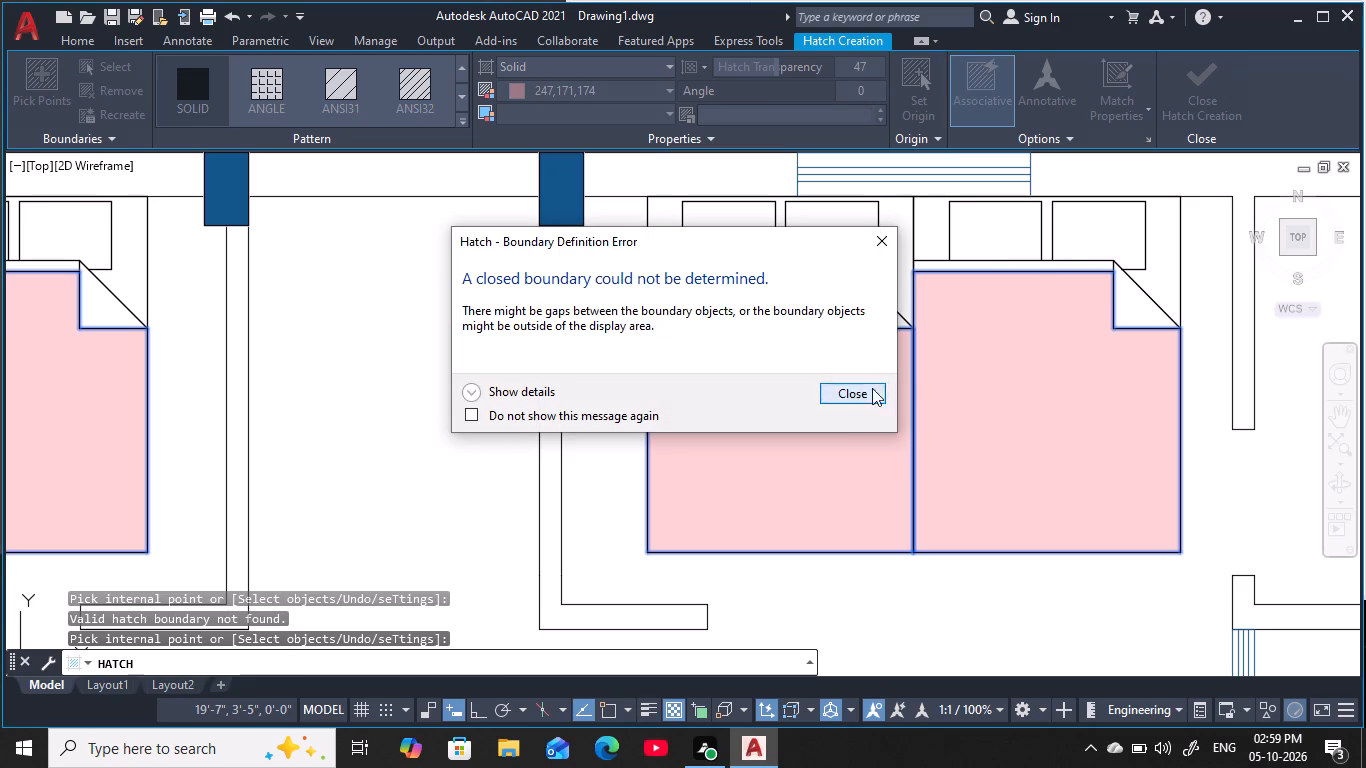
{"action": "left_click", "coordinate": [1078, 237]}
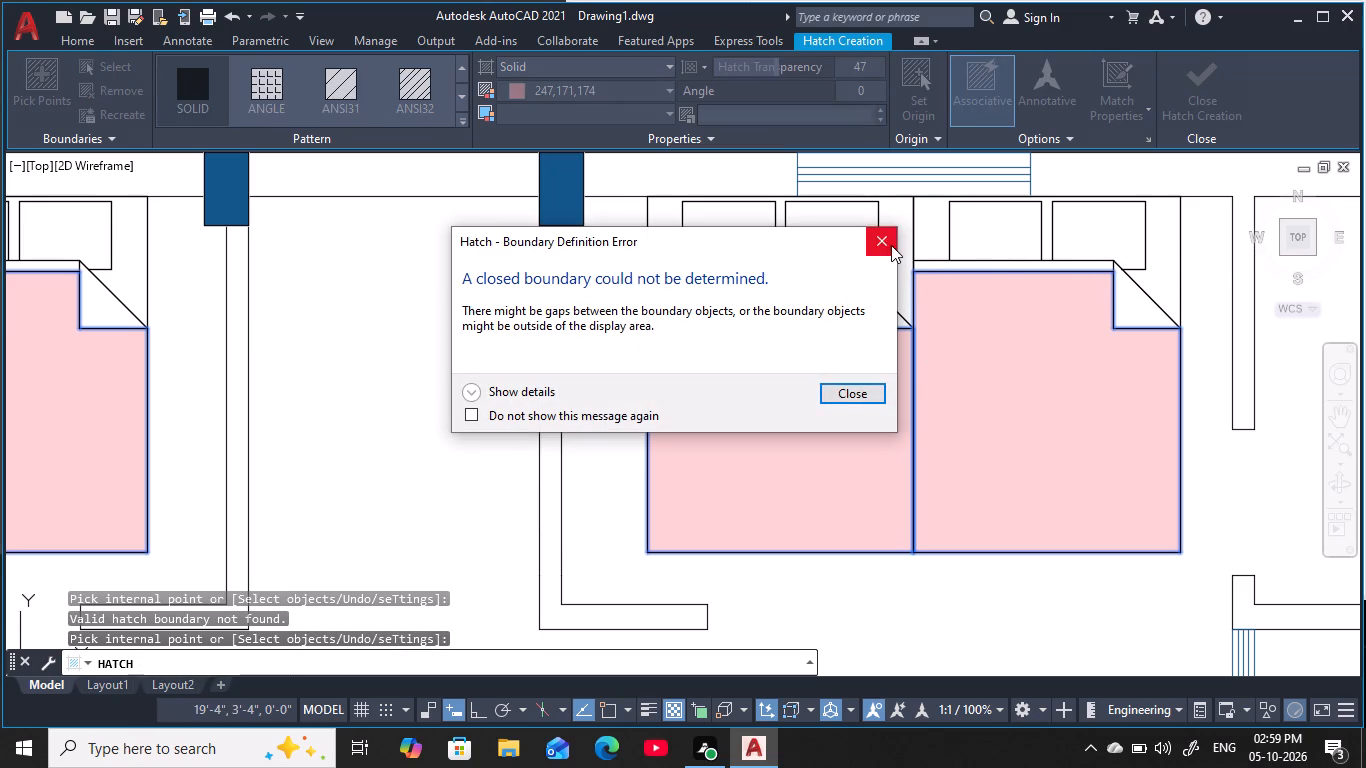
{"action": "left_click", "coordinate": [892, 243]}
{"action": "left_click", "coordinate": [804, 229]}
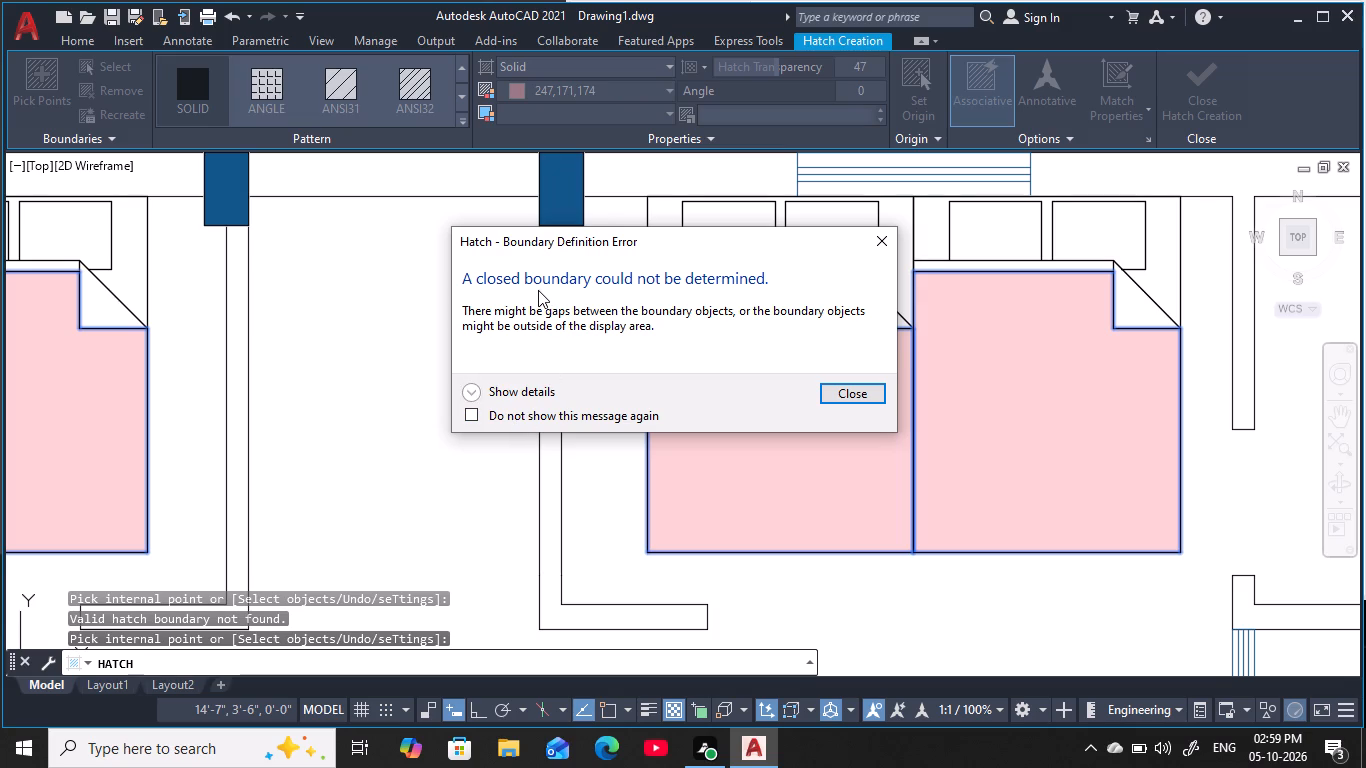
{"action": "left_click", "coordinate": [831, 396]}
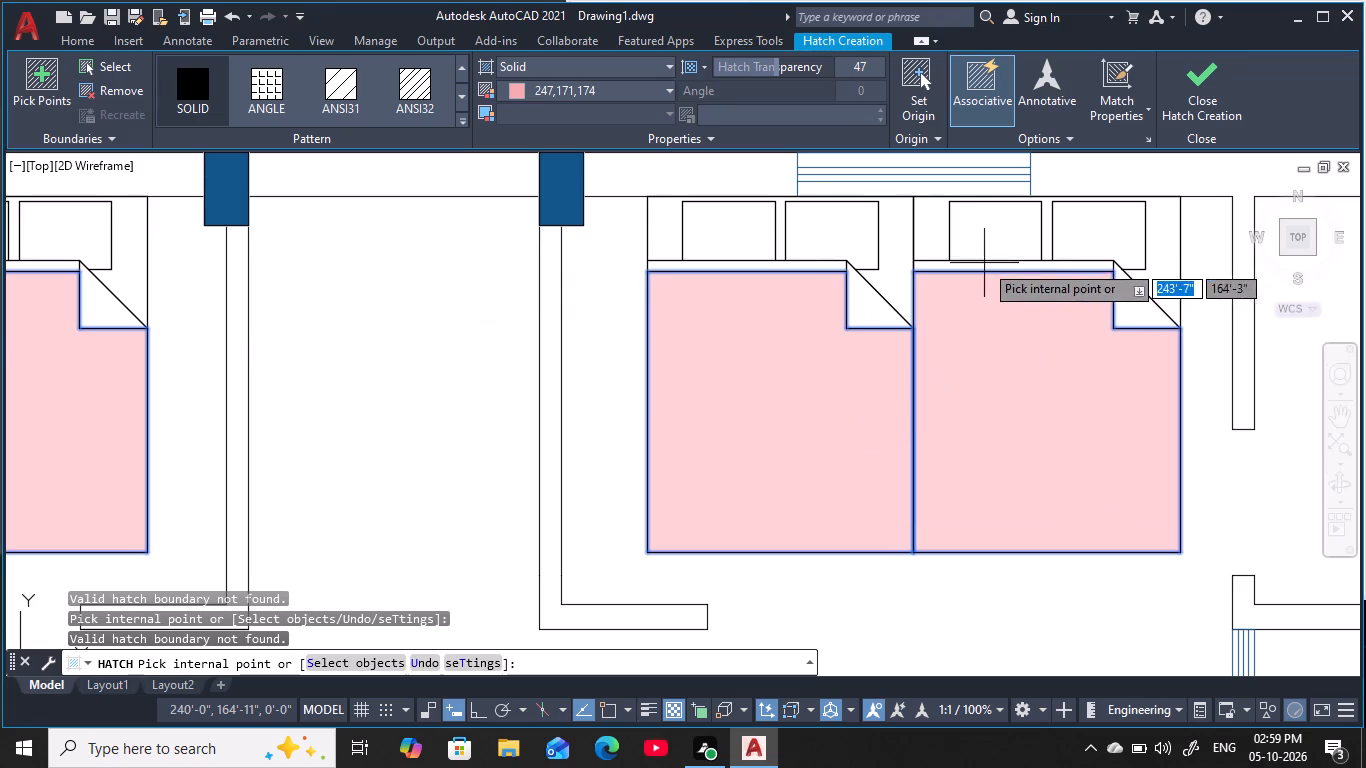
{"action": "left_click", "coordinate": [976, 231]}
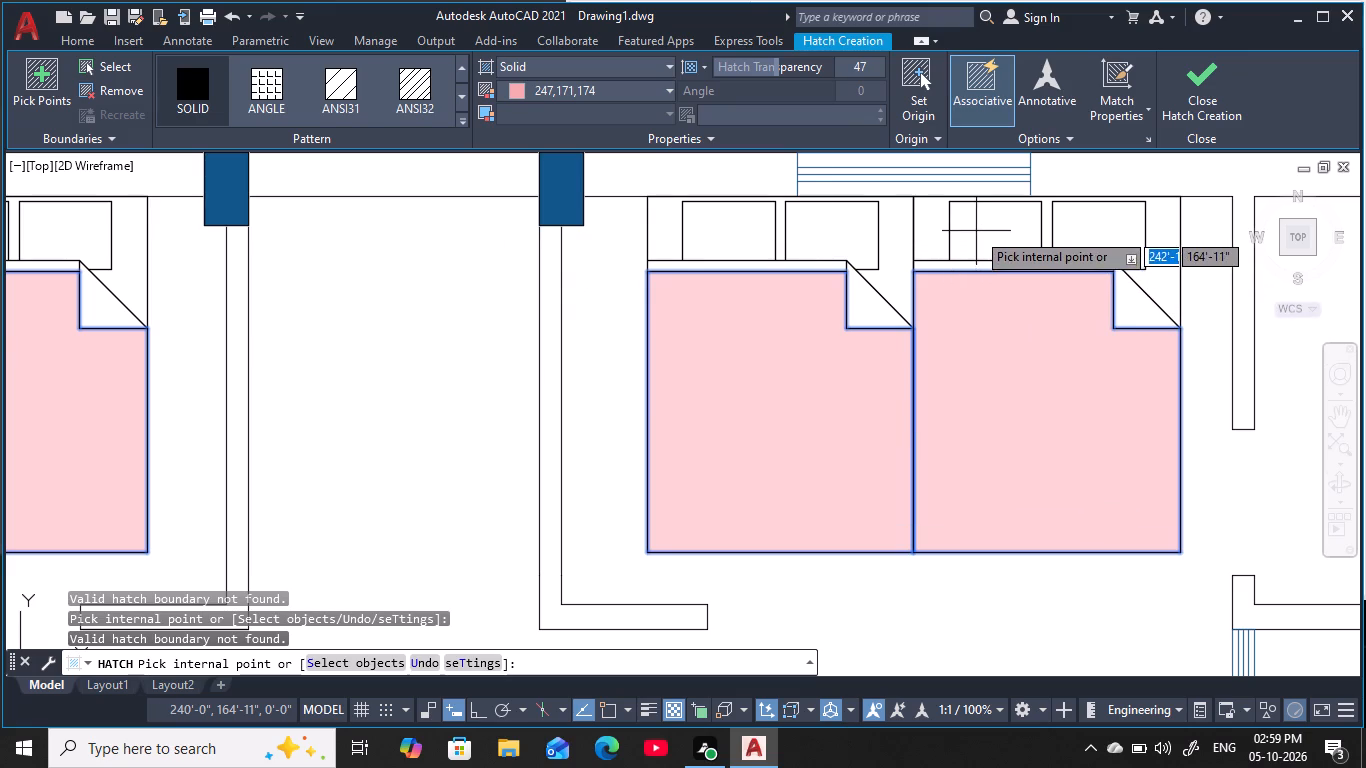
{"action": "left_click", "coordinate": [1076, 231]}
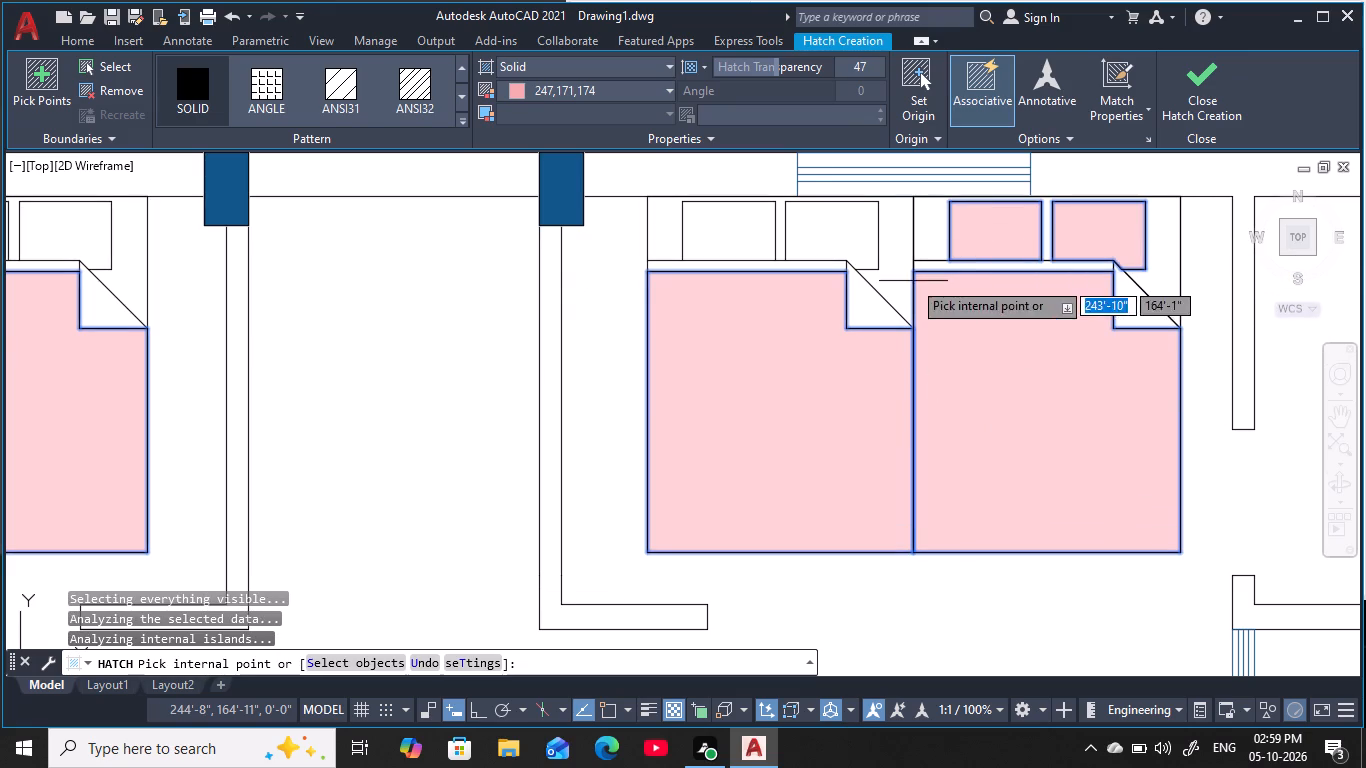
{"action": "left_click", "coordinate": [844, 244]}
{"action": "left_click", "coordinate": [712, 242]}
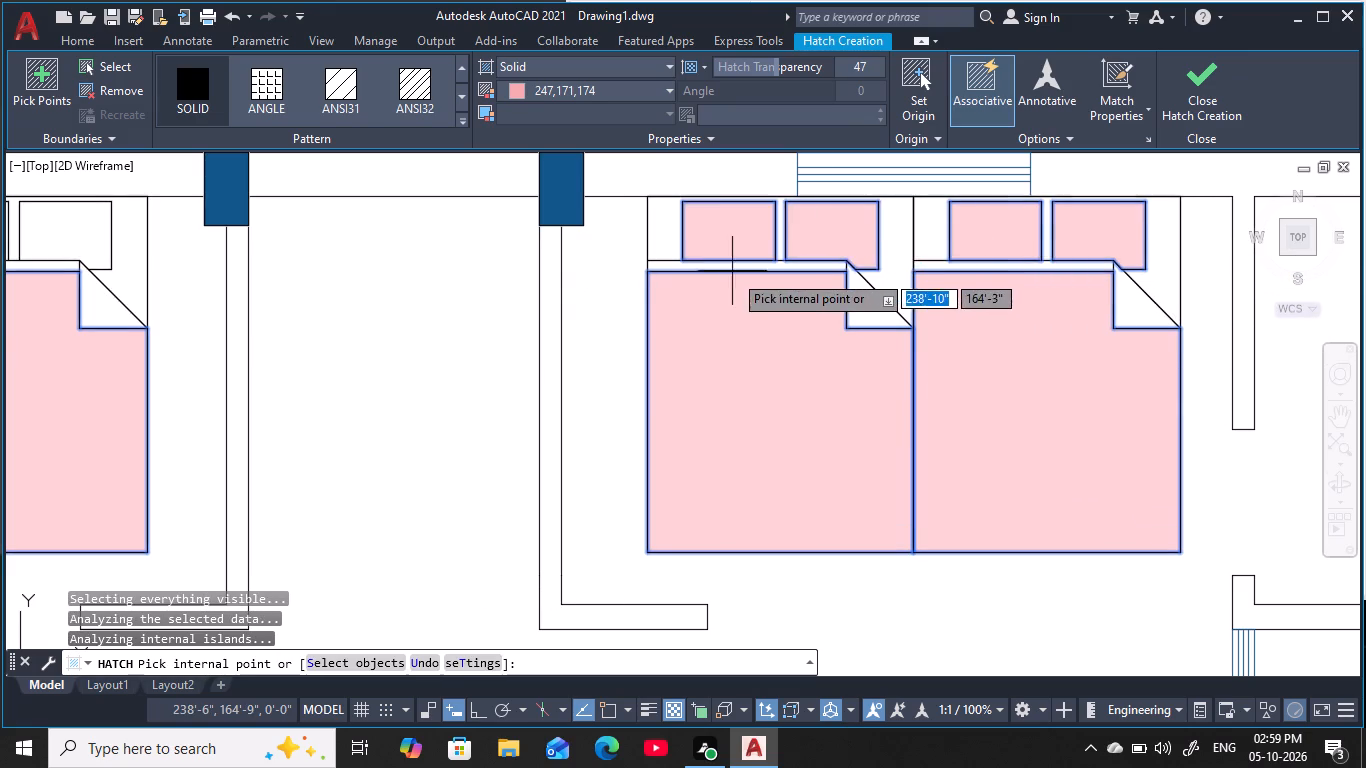
Add the four pillows of the northwest bedroom's two beds to the solid pink hatch.
{"action": "scroll", "coordinate": [735, 284], "scroll_direction": "down", "scroll_amount": 1}
{"action": "middle_click_drag", "start_coordinate": [737, 286], "coordinate": [1061, 257]}
{"action": "scroll", "coordinate": [630, 238], "scroll_direction": "up", "scroll_amount": 2}
{"action": "left_click", "coordinate": [652, 221]}
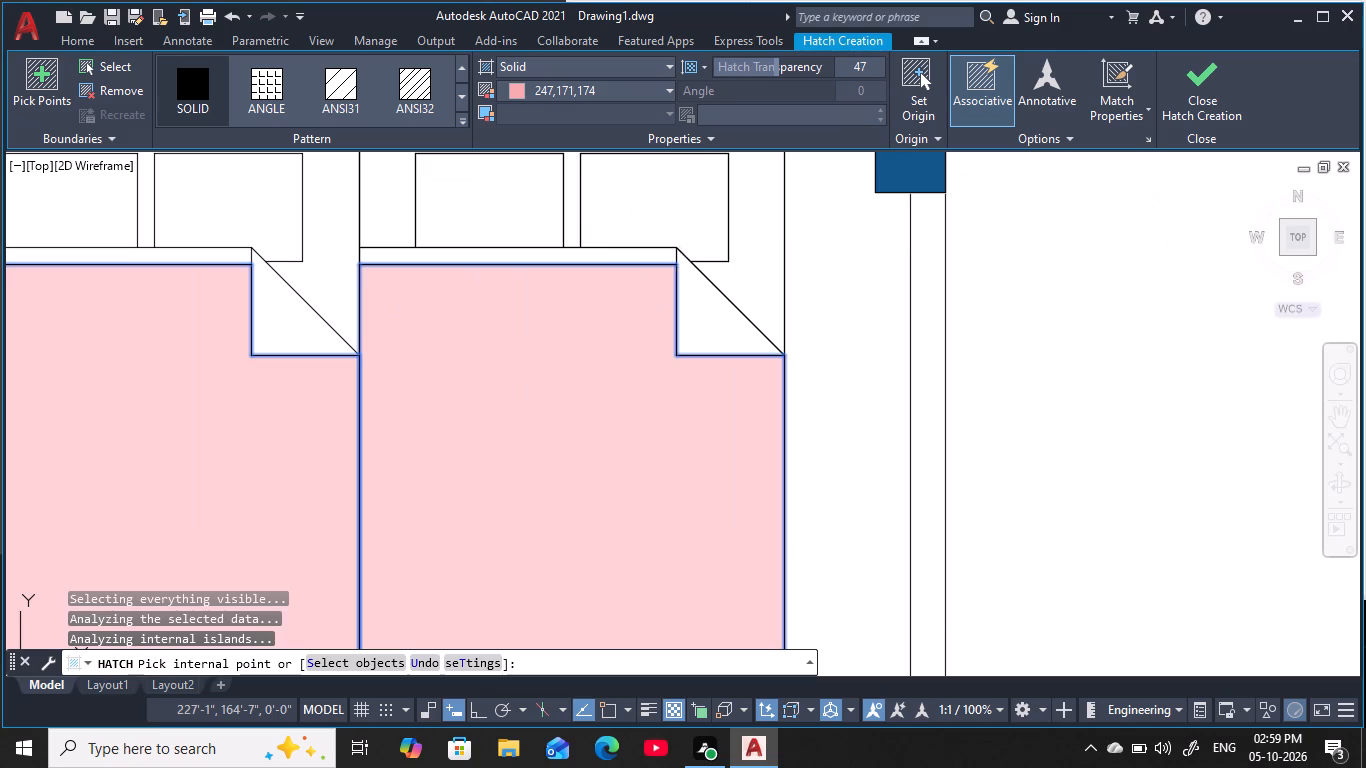
{"action": "left_click", "coordinate": [530, 223]}
{"action": "scroll", "coordinate": [570, 234], "scroll_direction": "down", "scroll_amount": 1}
{"action": "middle_click_drag", "start_coordinate": [573, 237], "coordinate": [790, 250]}
{"action": "scroll", "coordinate": [911, 287], "scroll_direction": "up", "scroll_amount": 1}
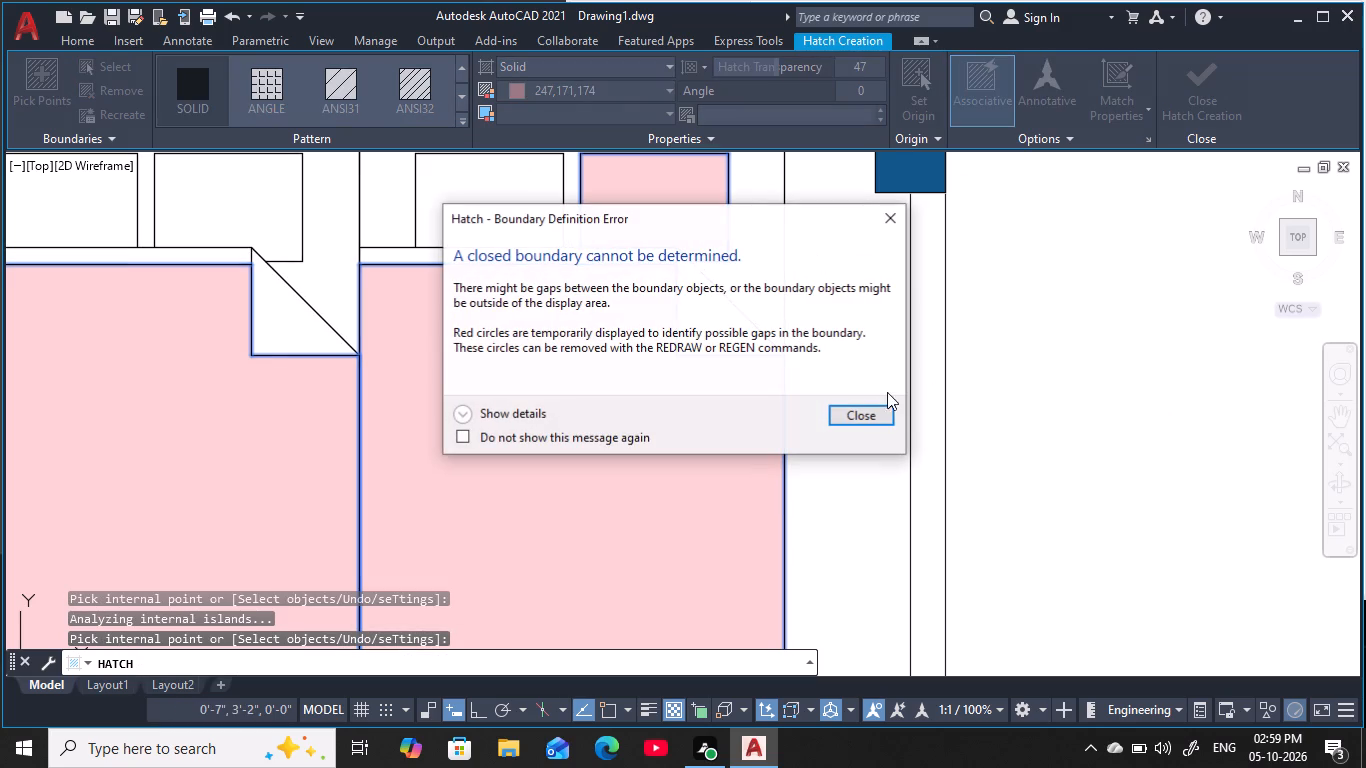
{"action": "left_click", "coordinate": [863, 413]}
{"action": "middle_click_drag", "start_coordinate": [675, 300], "coordinate": [1245, 362]}
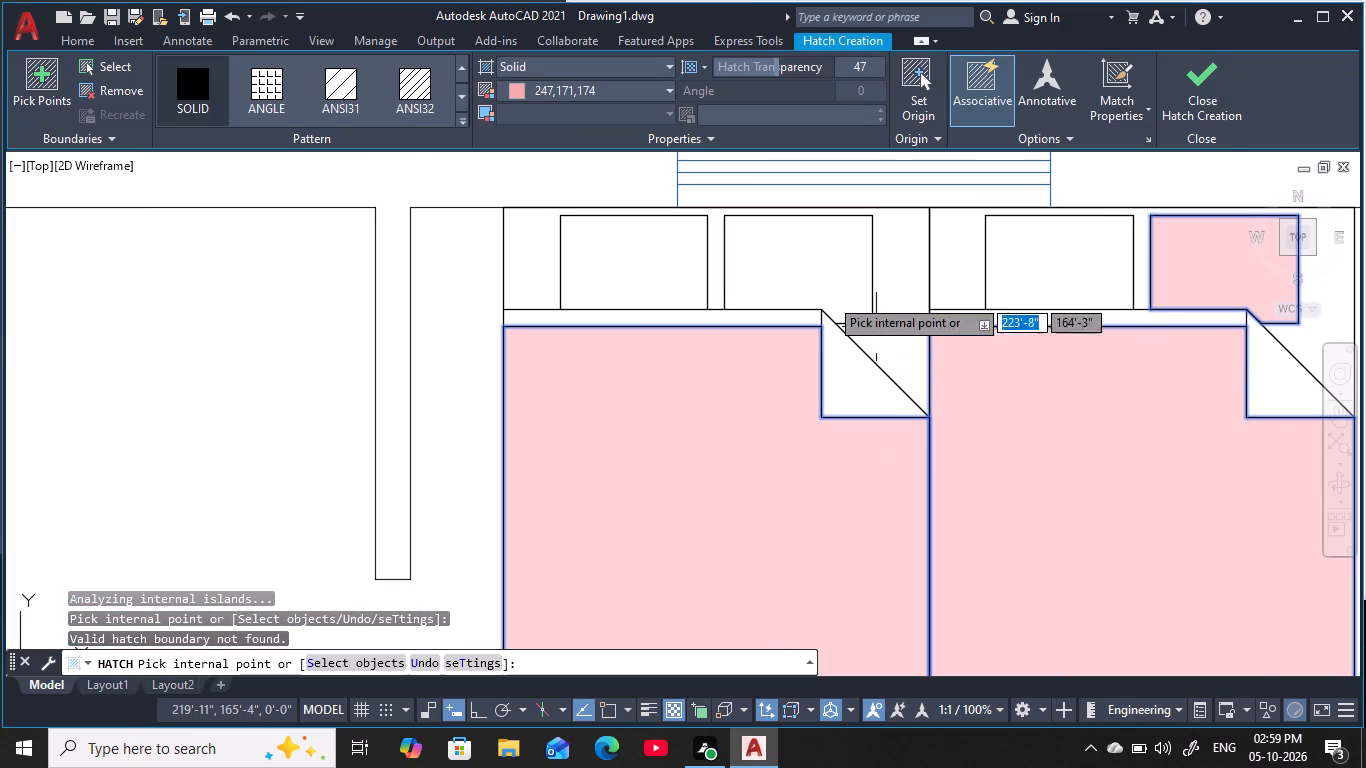
{"action": "left_click", "coordinate": [690, 280]}
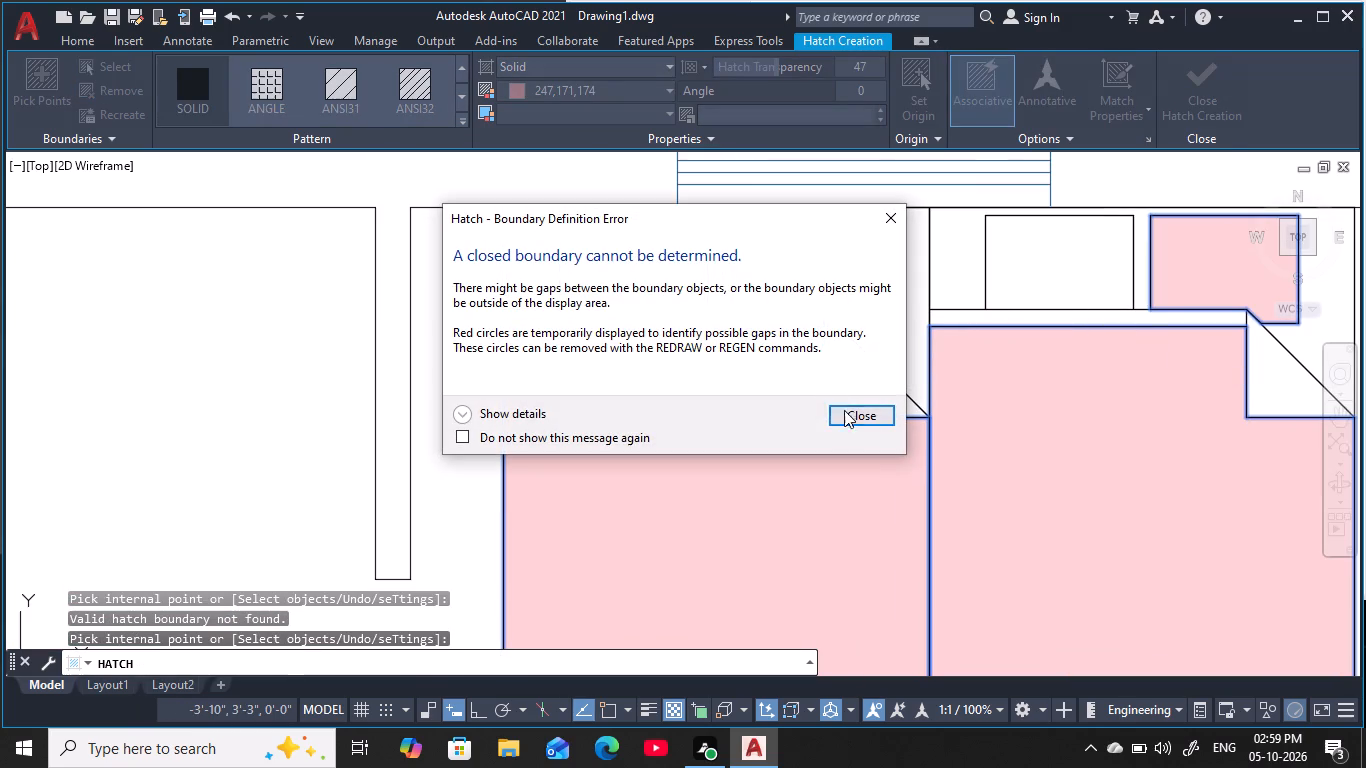
{"action": "left_click", "coordinate": [847, 422]}
{"action": "left_click", "coordinate": [676, 268]}
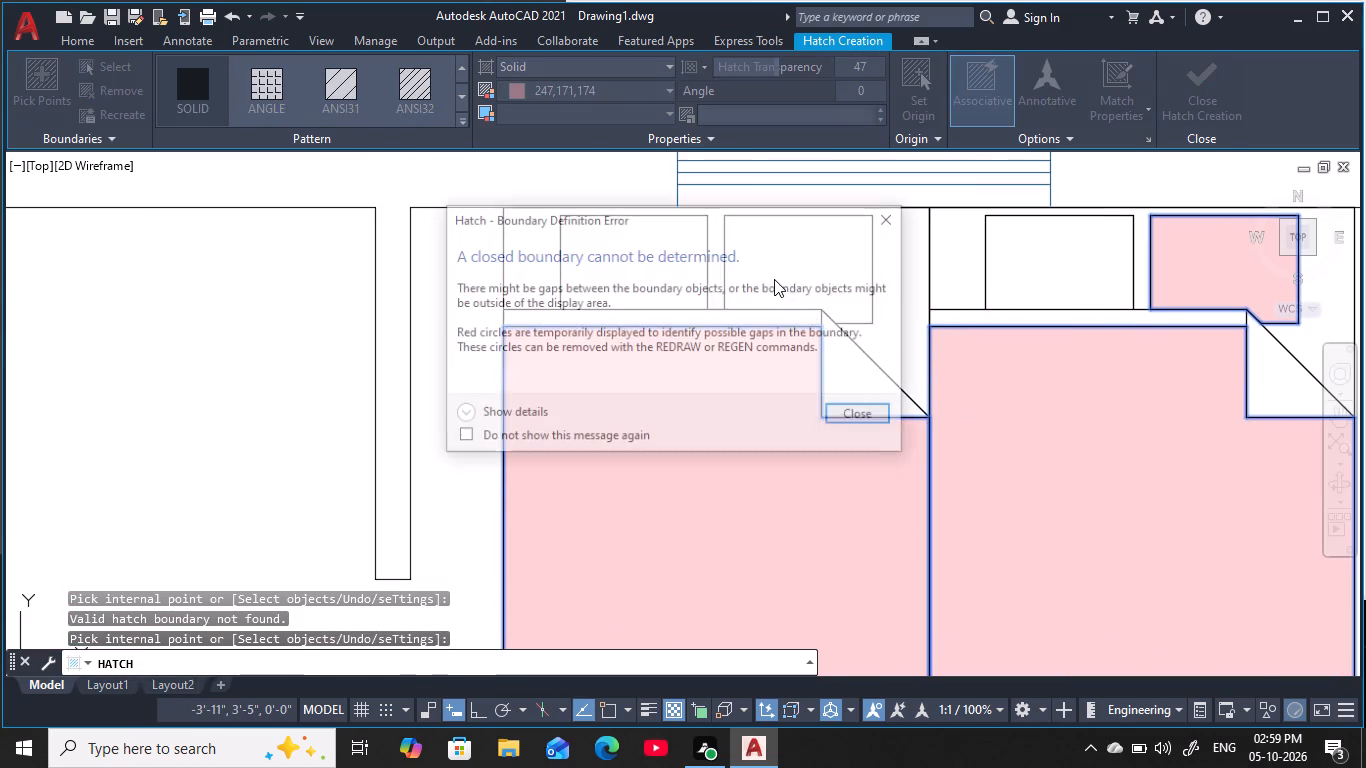
{"action": "left_click", "coordinate": [855, 414]}
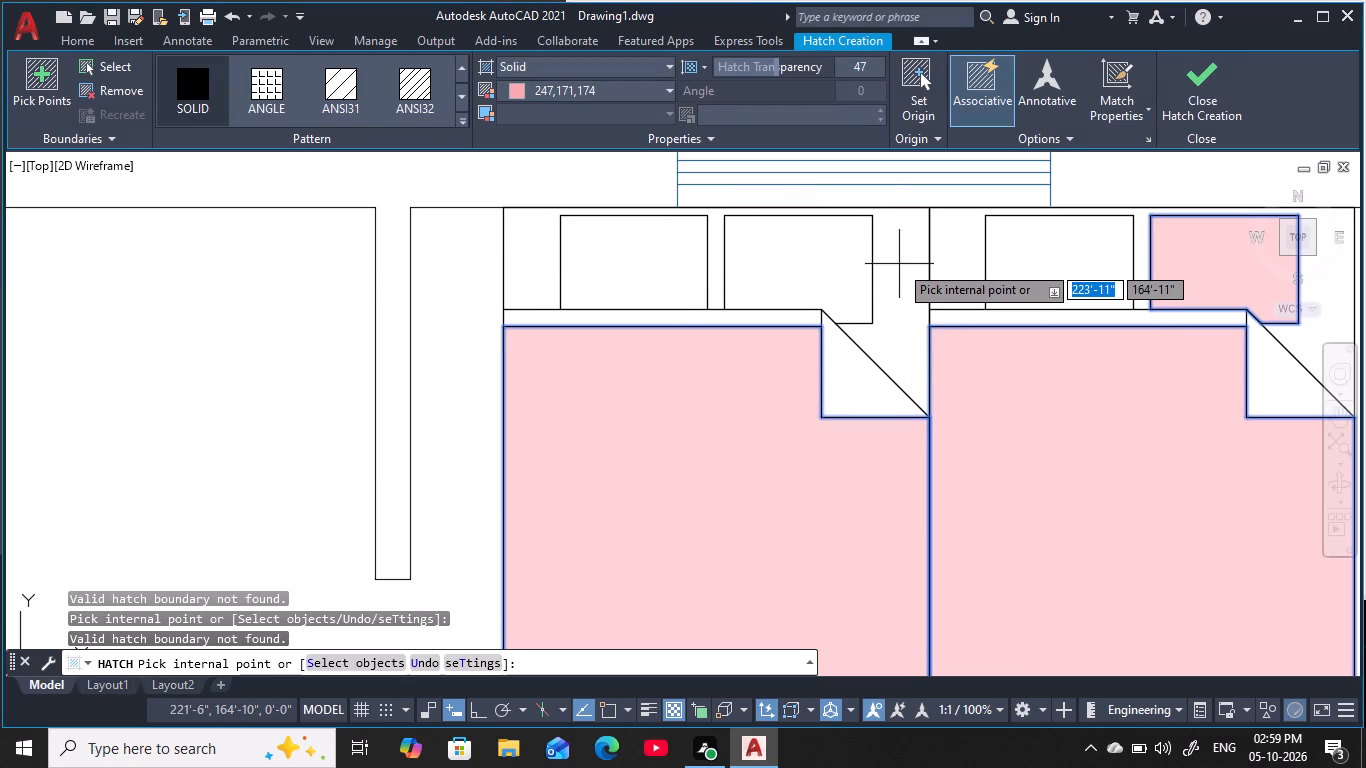
{"action": "left_click", "coordinate": [817, 276]}
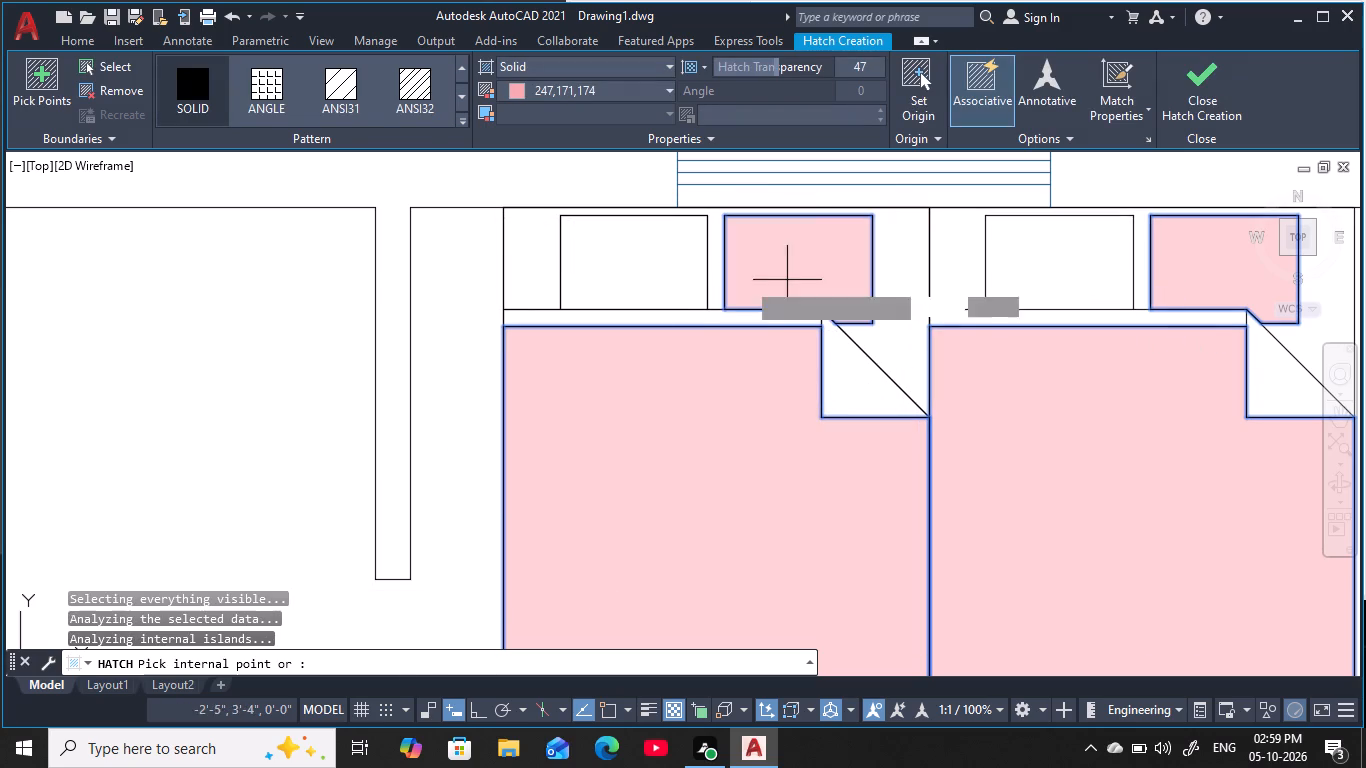
{"action": "left_click", "coordinate": [685, 279]}
{"action": "left_click", "coordinate": [1053, 273]}
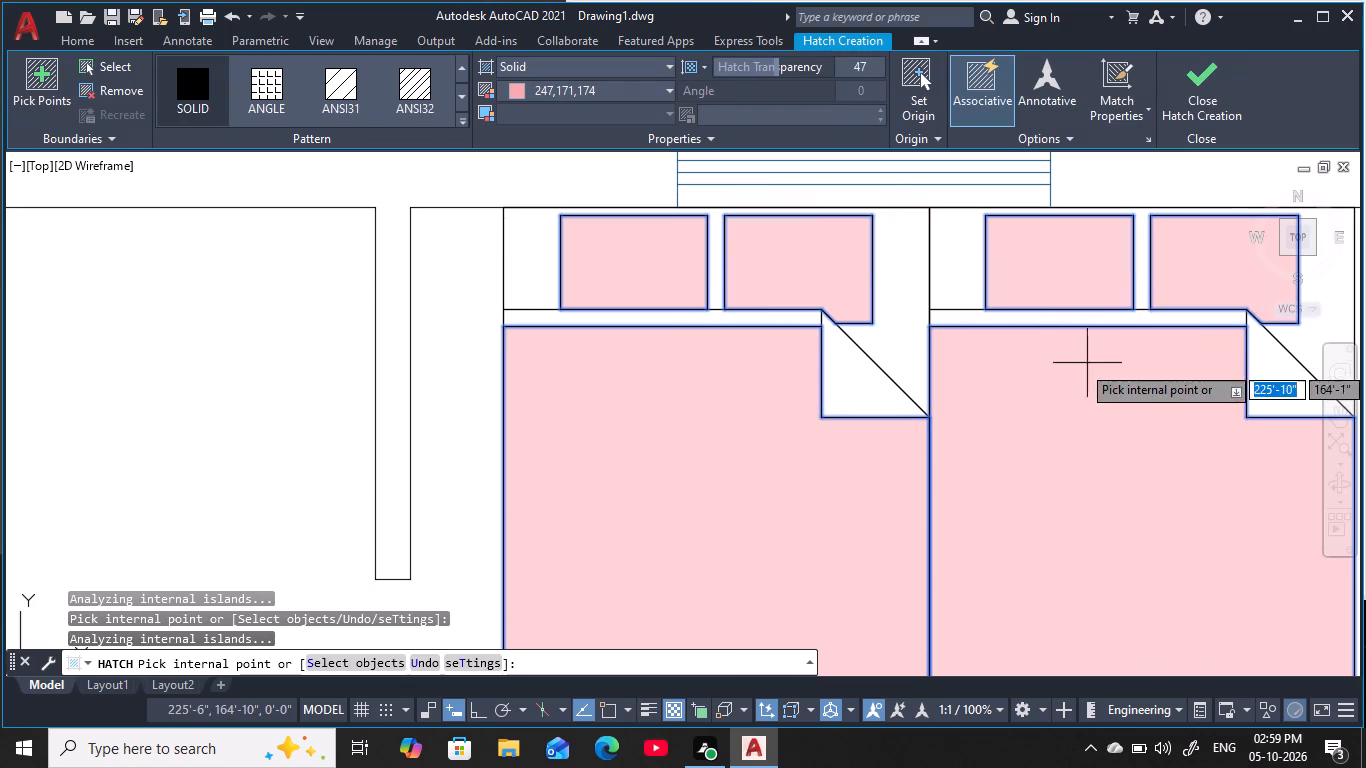
Add the four pillows and two blankets of the bedroom just north of the staircase to the solid pink hatch.
{"action": "scroll", "coordinate": [1090, 376], "scroll_direction": "down", "scroll_amount": 3}
{"action": "middle_click_drag", "start_coordinate": [1085, 379], "coordinate": [786, 232]}
{"action": "scroll", "coordinate": [788, 260], "scroll_direction": "down", "scroll_amount": 2}
{"action": "middle_click_drag", "start_coordinate": [974, 354], "coordinate": [863, 159]}
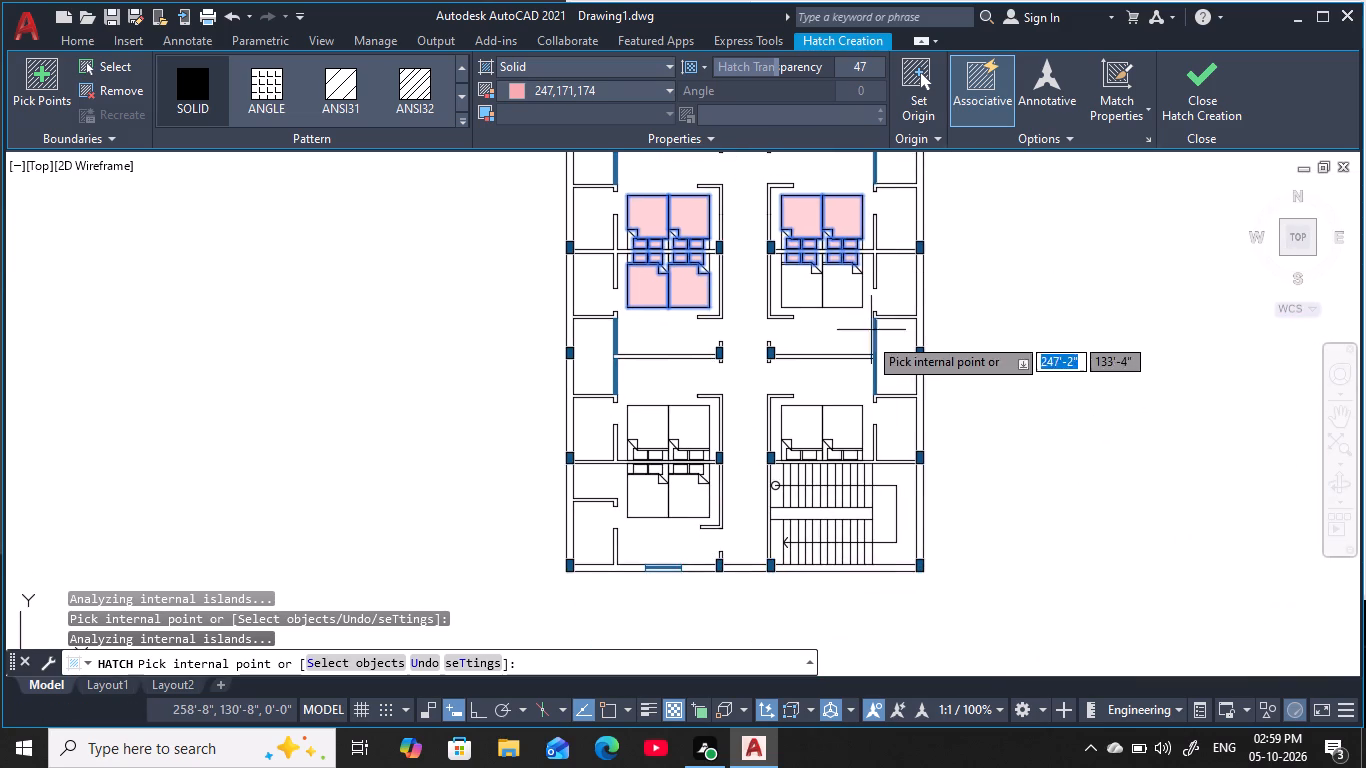
{"action": "scroll", "coordinate": [843, 413], "scroll_direction": "up", "scroll_amount": 1}
{"action": "middle_click_drag", "start_coordinate": [843, 413], "coordinate": [838, 286]}
{"action": "scroll", "coordinate": [838, 286], "scroll_direction": "up", "scroll_amount": 2}
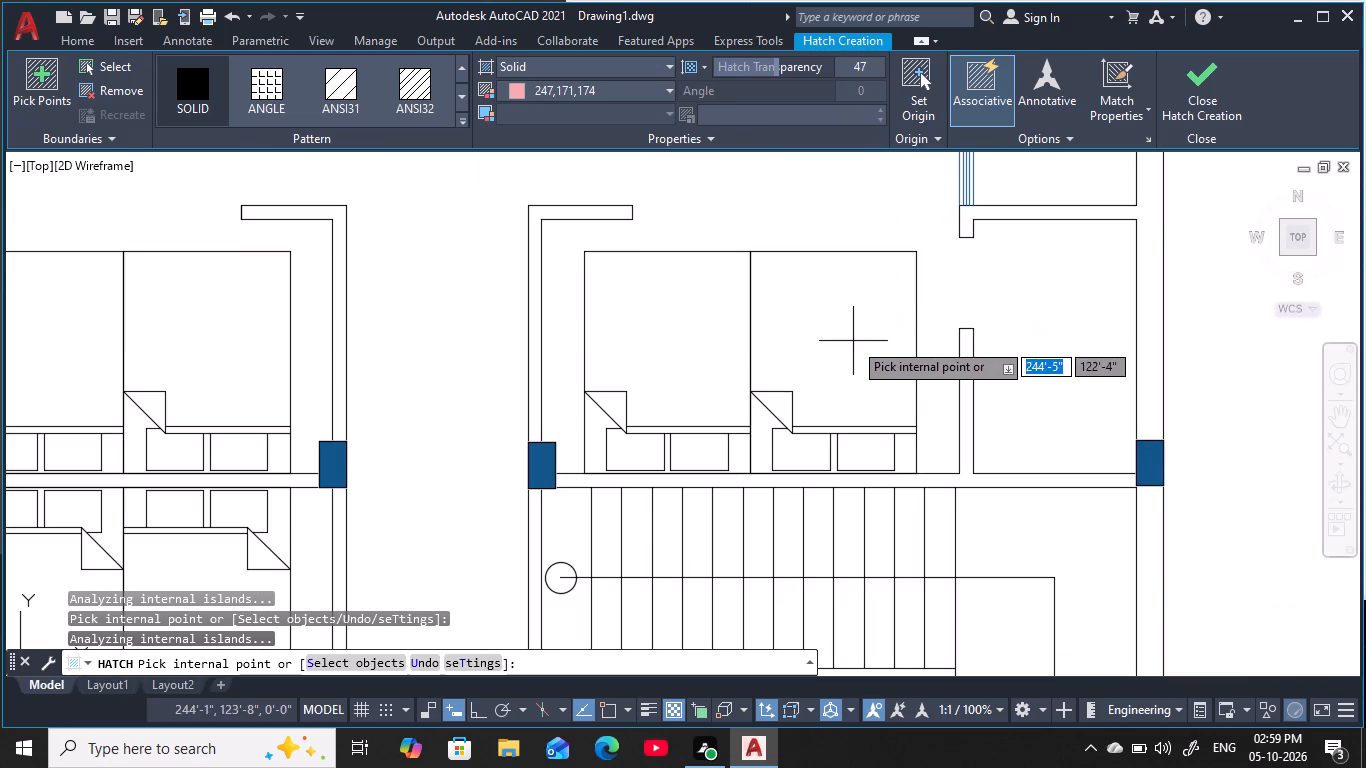
{"action": "left_click", "coordinate": [853, 341]}
{"action": "left_click", "coordinate": [847, 395]}
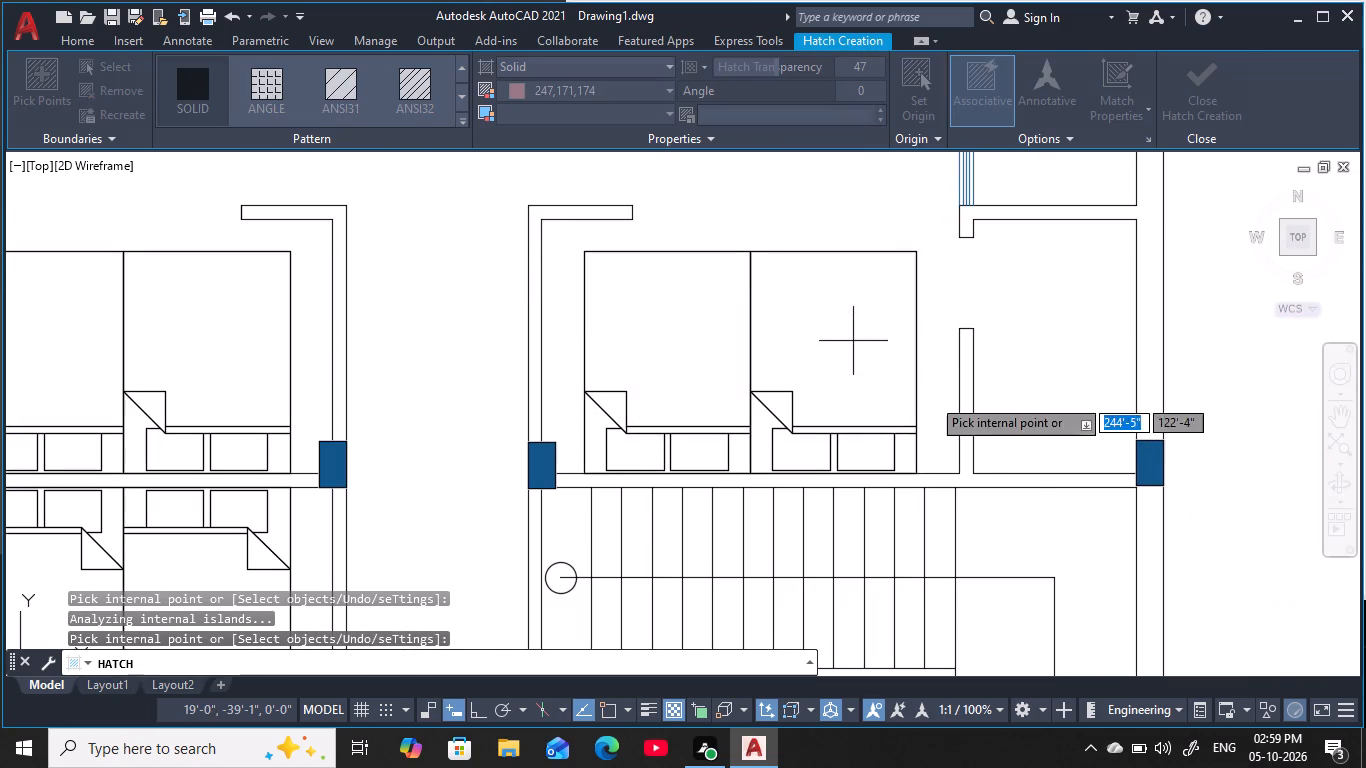
{"action": "left_click", "coordinate": [790, 452]}
{"action": "left_click", "coordinate": [858, 454]}
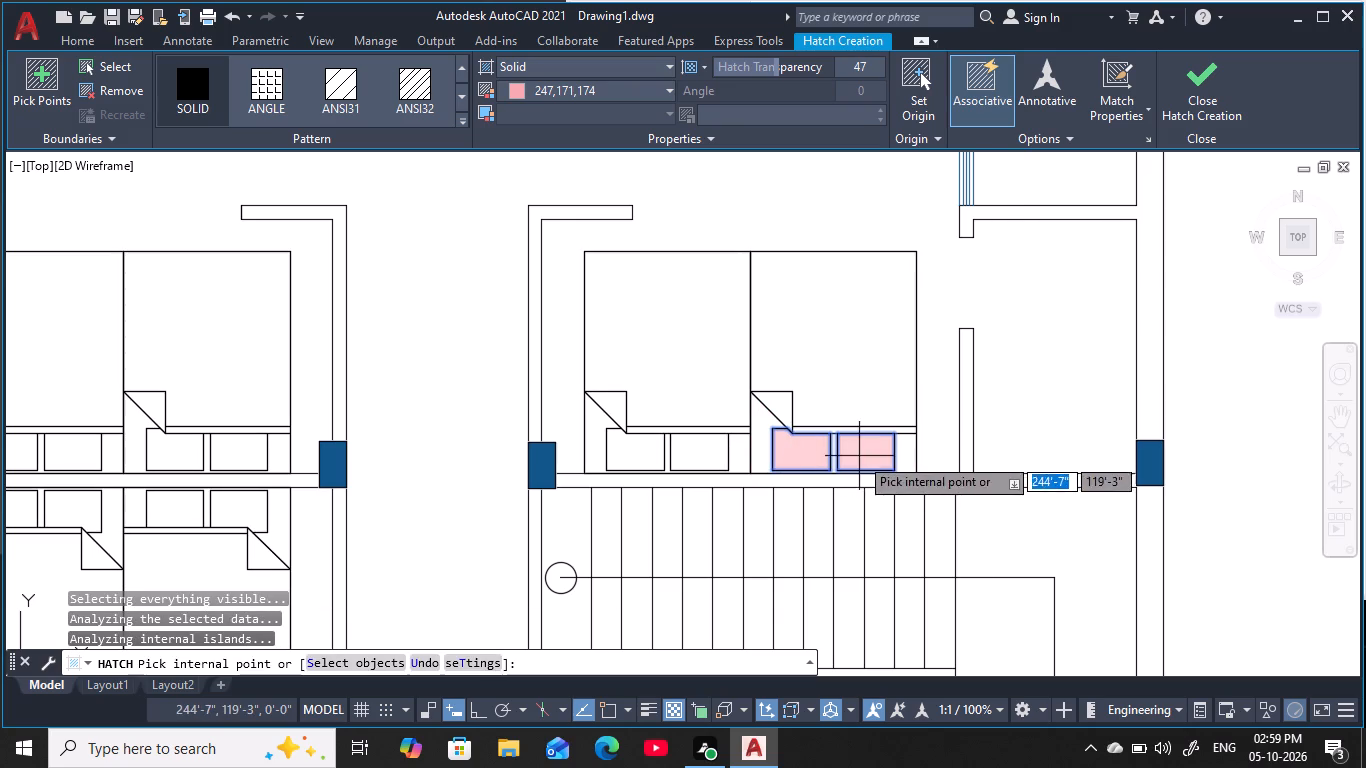
{"action": "left_click", "coordinate": [711, 455]}
{"action": "left_click", "coordinate": [630, 461]}
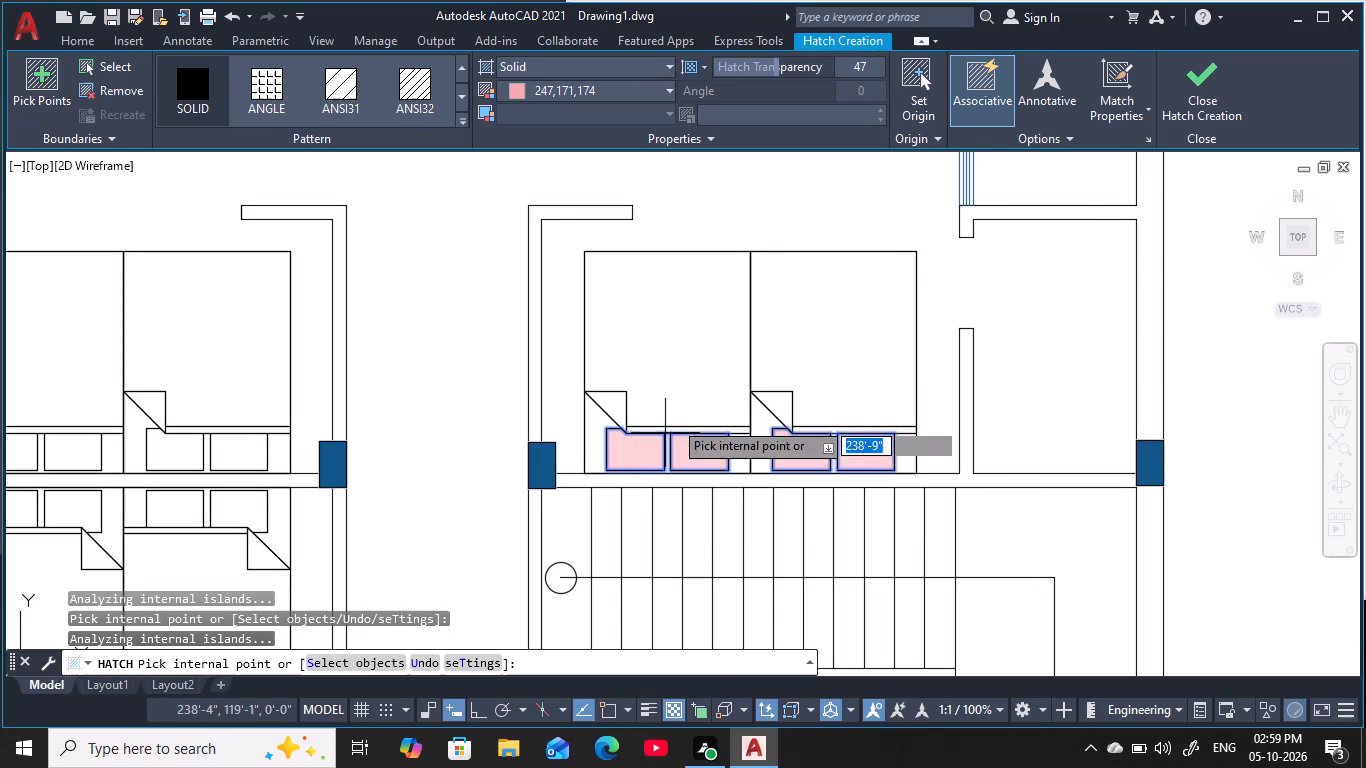
{"action": "left_click", "coordinate": [679, 408]}
{"action": "left_click", "coordinate": [819, 381]}
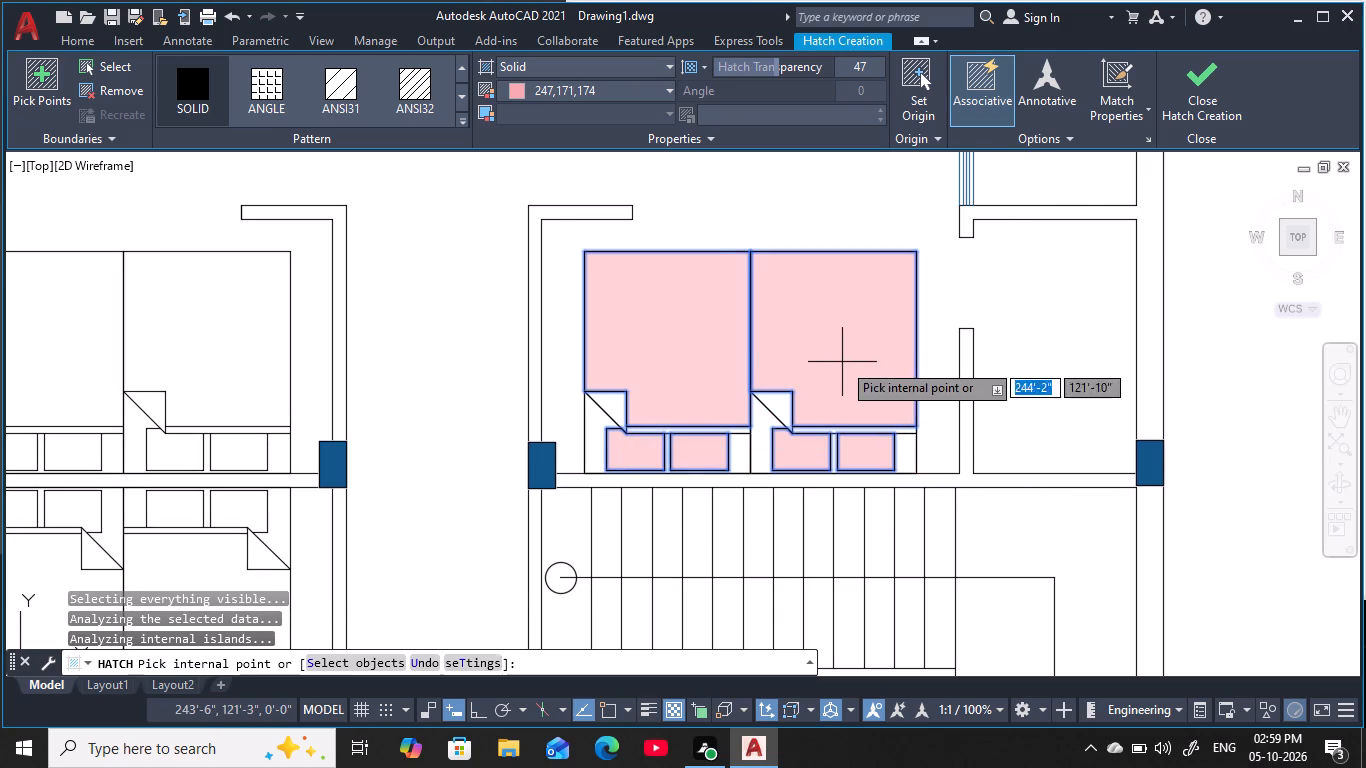
Add the four pillows north of the shared wall in the southwest bedrooms to the solid pink hatch.
{"action": "scroll", "coordinate": [740, 415], "scroll_direction": "down", "scroll_amount": 1}
{"action": "middle_click_drag", "start_coordinate": [740, 415], "coordinate": [1233, 291]}
{"action": "middle_click_drag", "start_coordinate": [988, 270], "coordinate": [998, 322]}
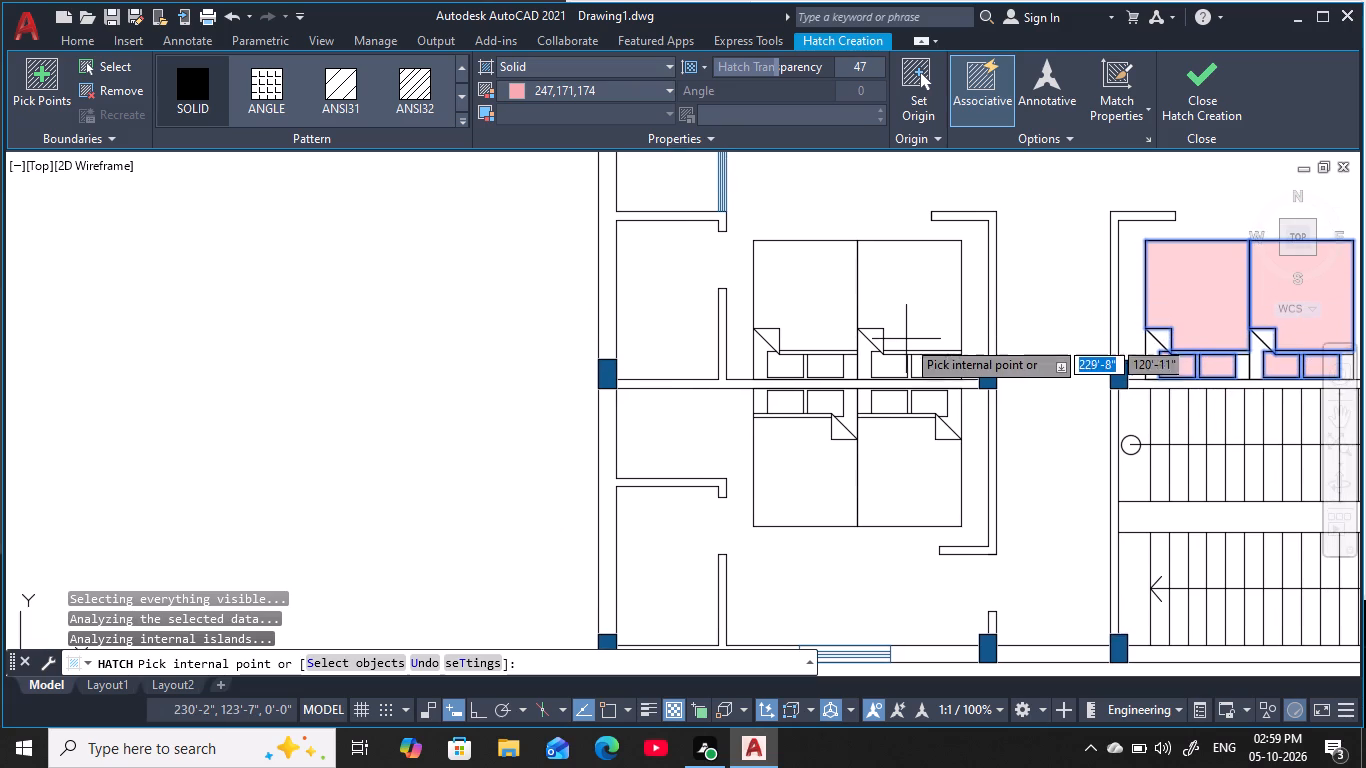
{"action": "scroll", "coordinate": [902, 340], "scroll_direction": "up", "scroll_amount": 4}
{"action": "left_click", "coordinate": [954, 398]}
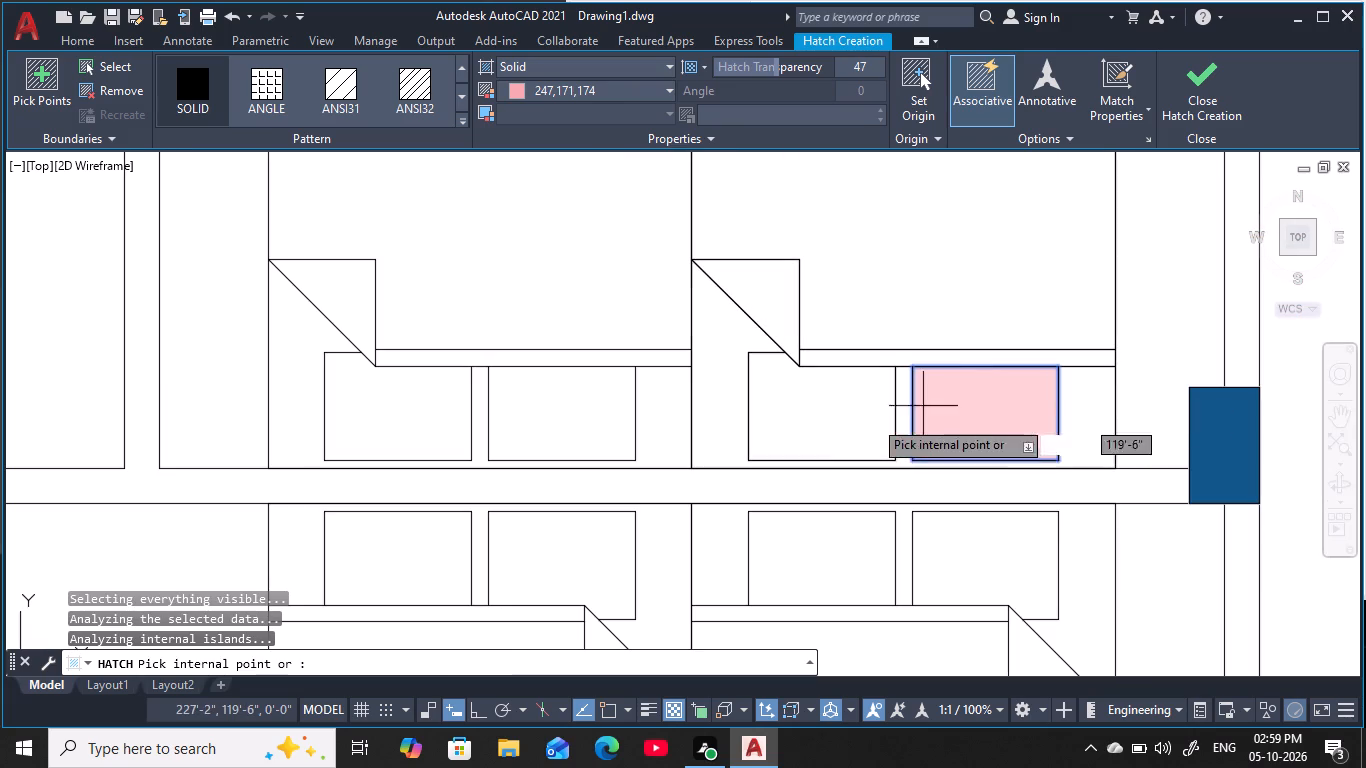
{"action": "left_click", "coordinate": [830, 427]}
{"action": "left_click", "coordinate": [548, 432]}
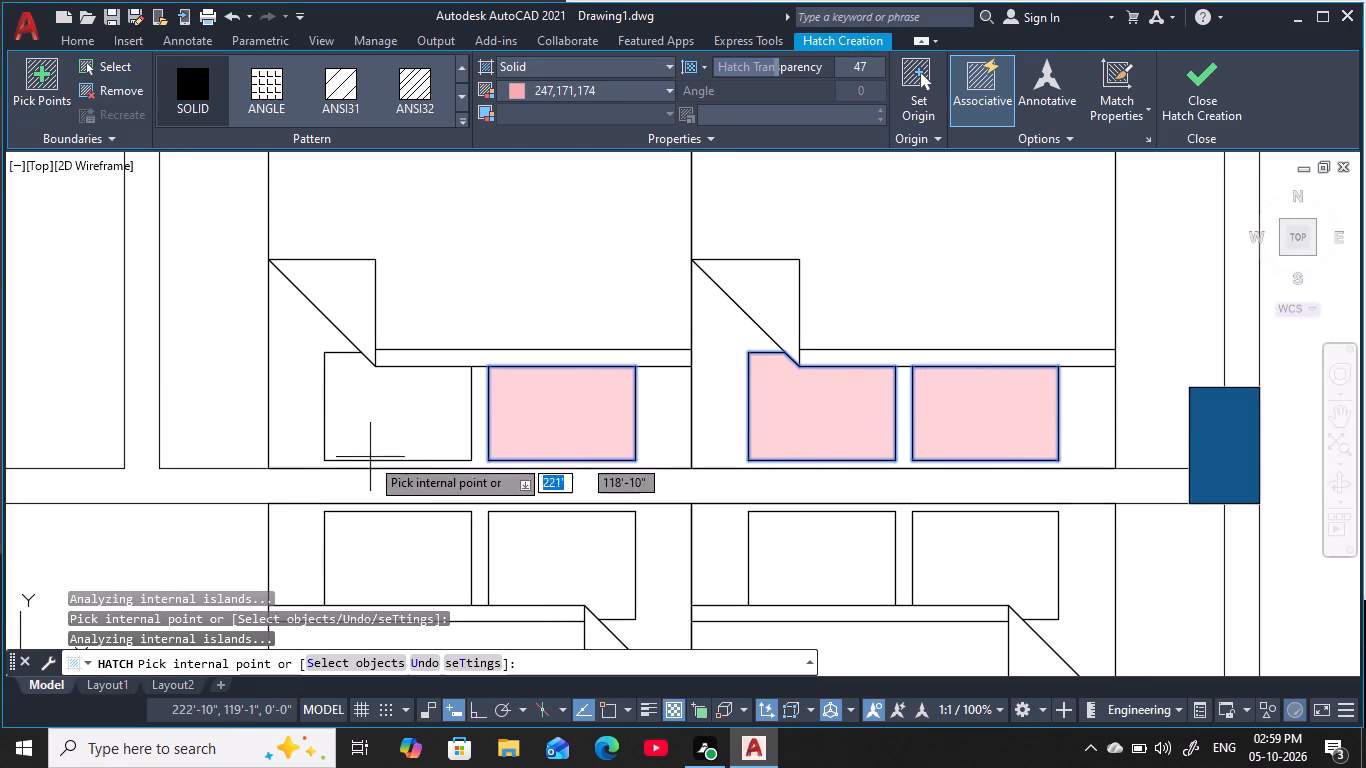
{"action": "left_click", "coordinate": [368, 455]}
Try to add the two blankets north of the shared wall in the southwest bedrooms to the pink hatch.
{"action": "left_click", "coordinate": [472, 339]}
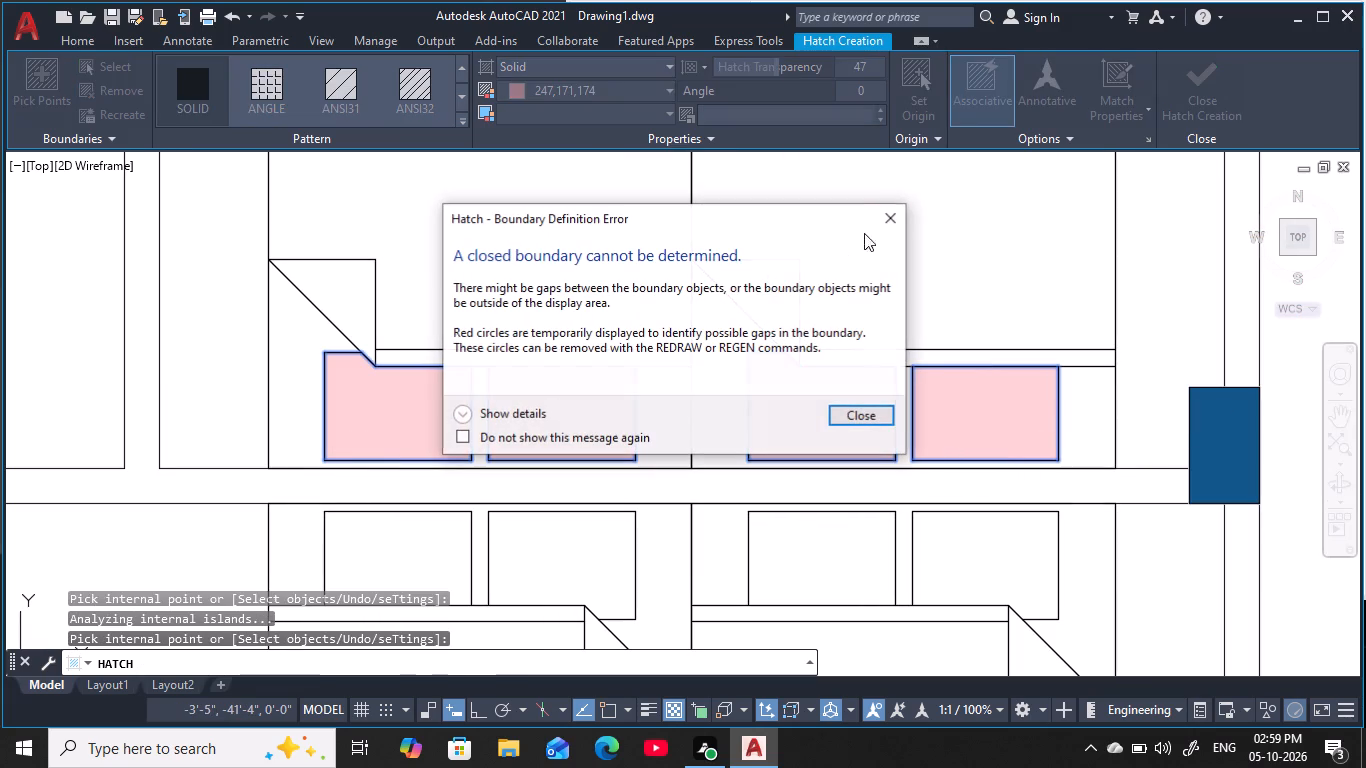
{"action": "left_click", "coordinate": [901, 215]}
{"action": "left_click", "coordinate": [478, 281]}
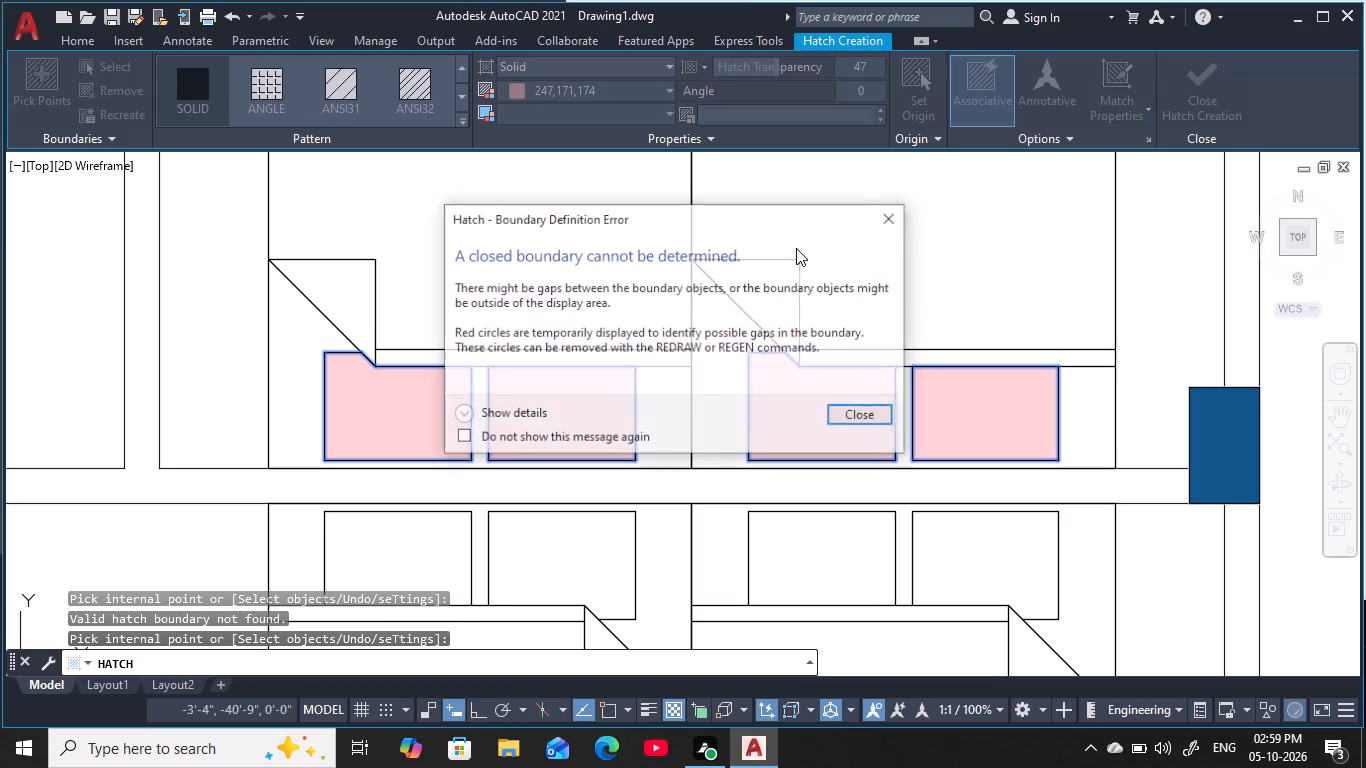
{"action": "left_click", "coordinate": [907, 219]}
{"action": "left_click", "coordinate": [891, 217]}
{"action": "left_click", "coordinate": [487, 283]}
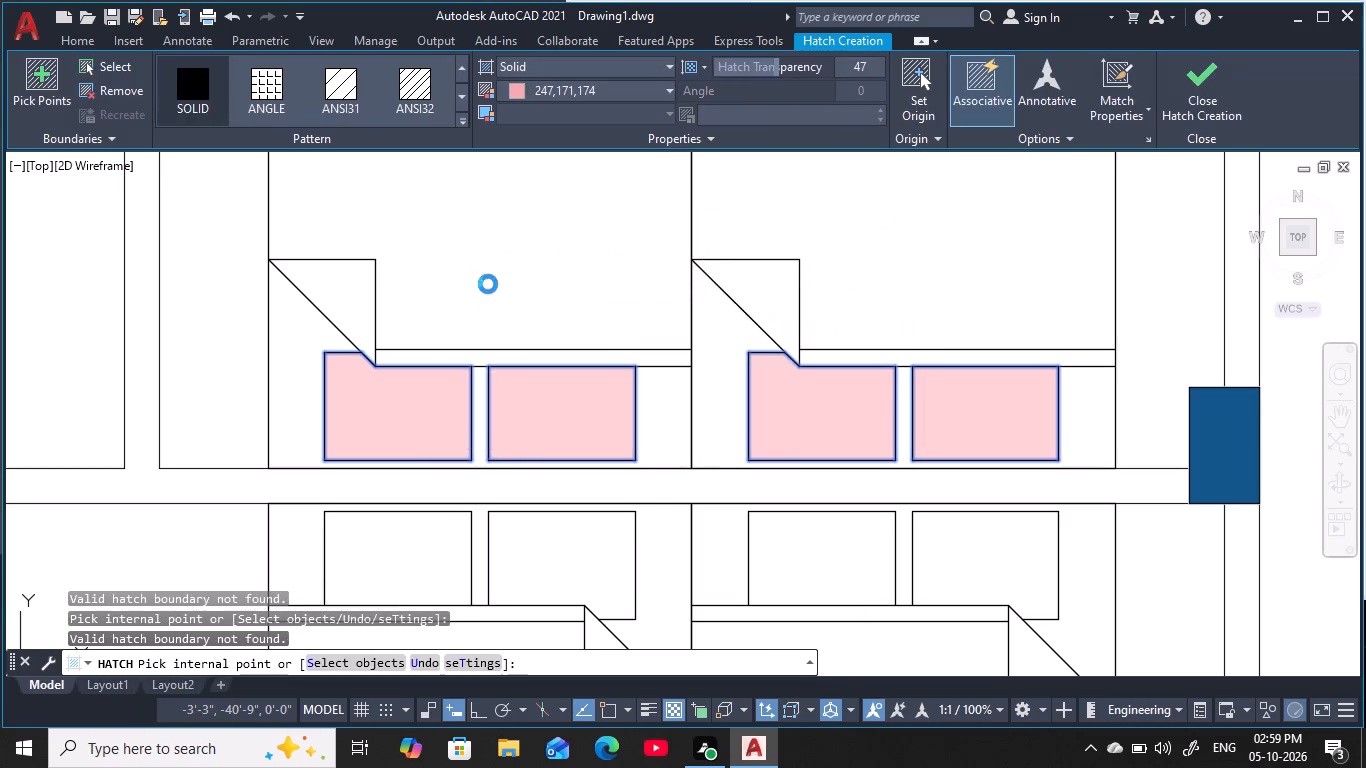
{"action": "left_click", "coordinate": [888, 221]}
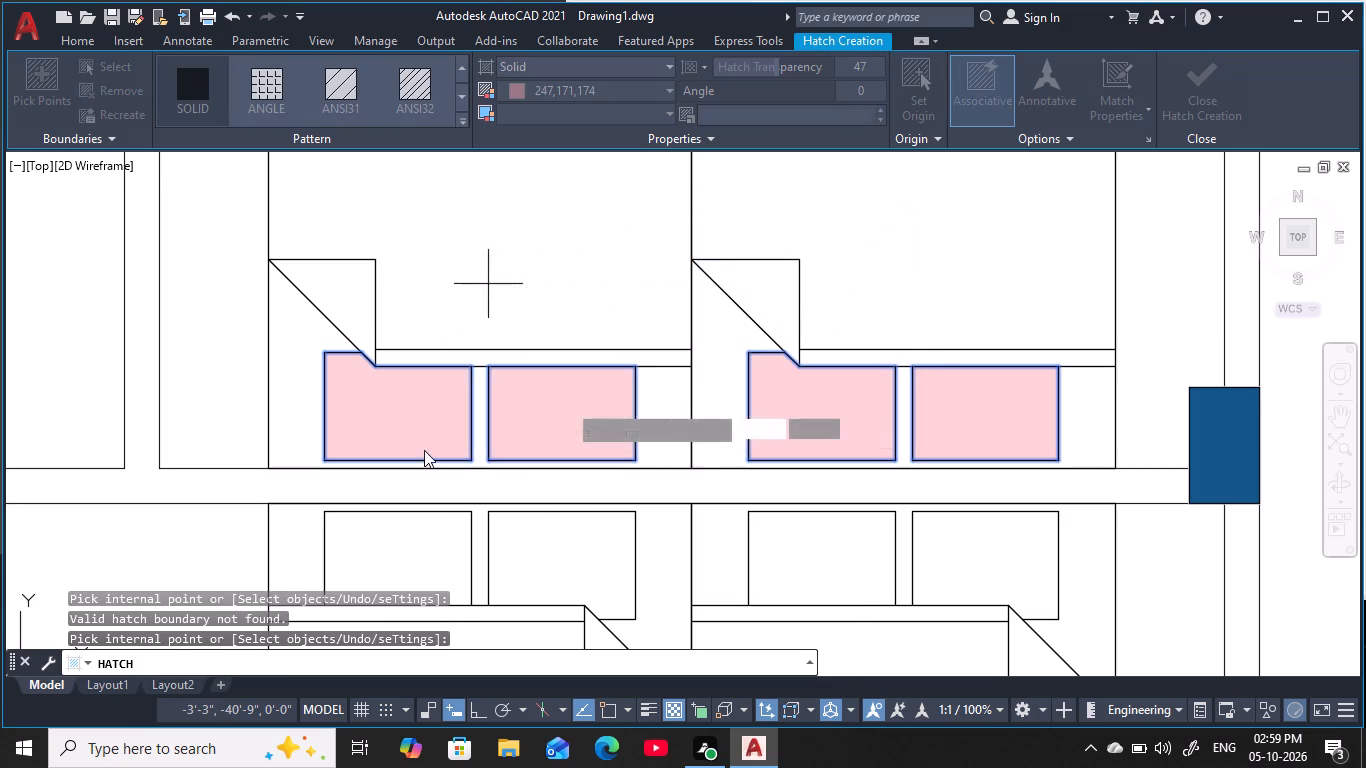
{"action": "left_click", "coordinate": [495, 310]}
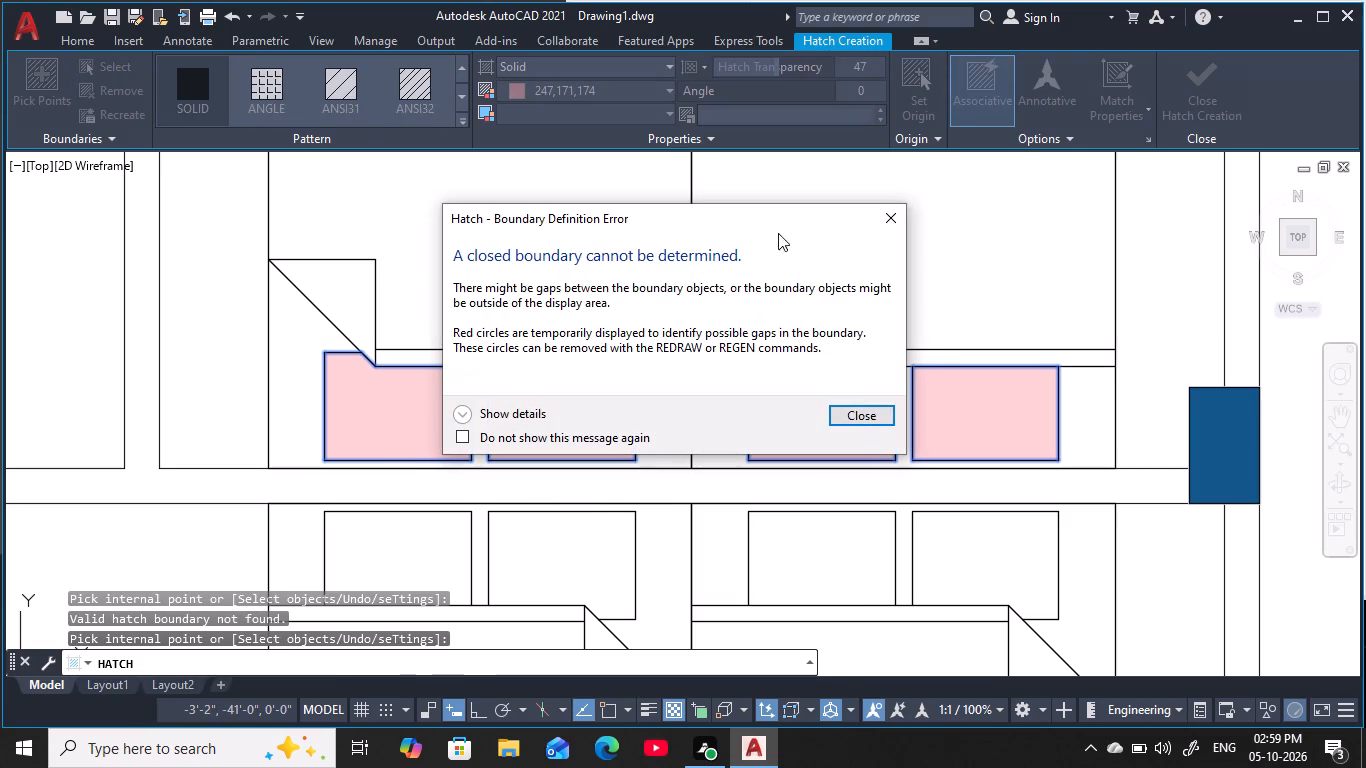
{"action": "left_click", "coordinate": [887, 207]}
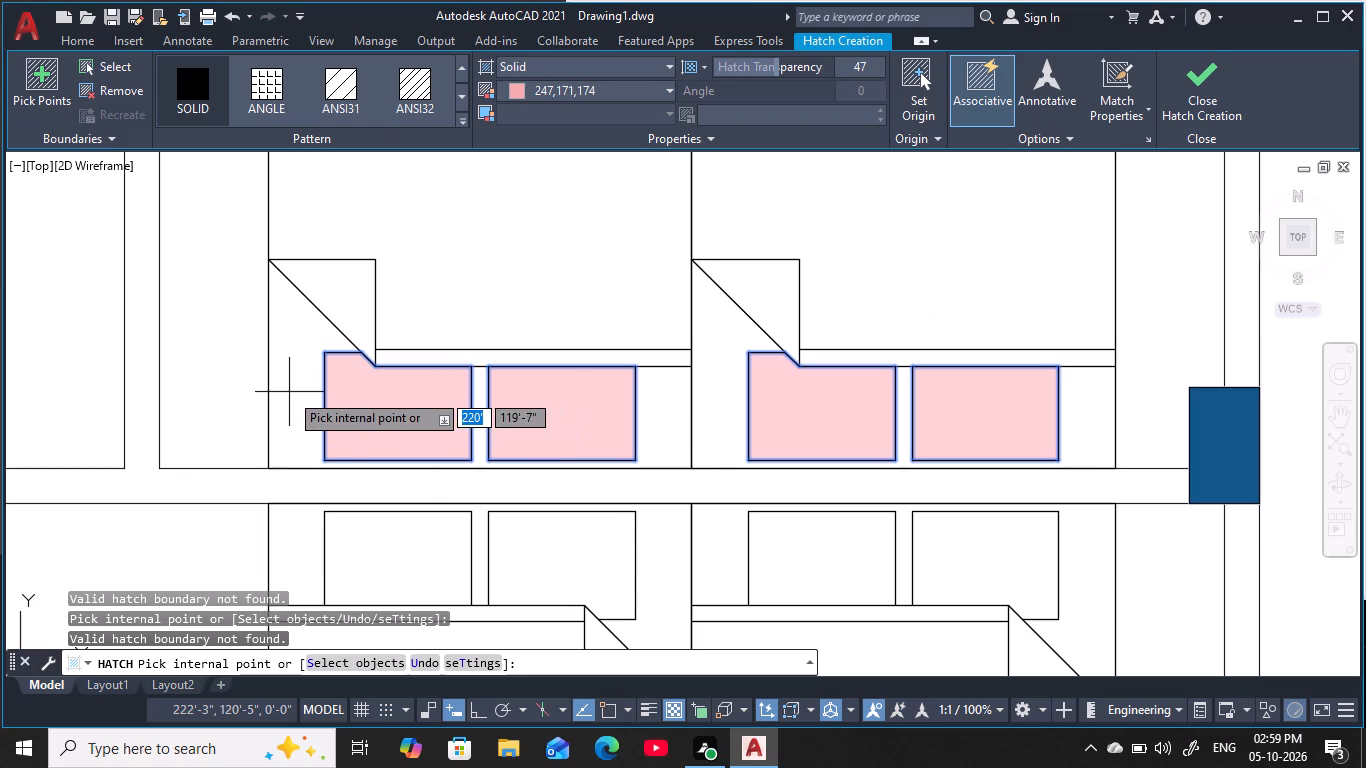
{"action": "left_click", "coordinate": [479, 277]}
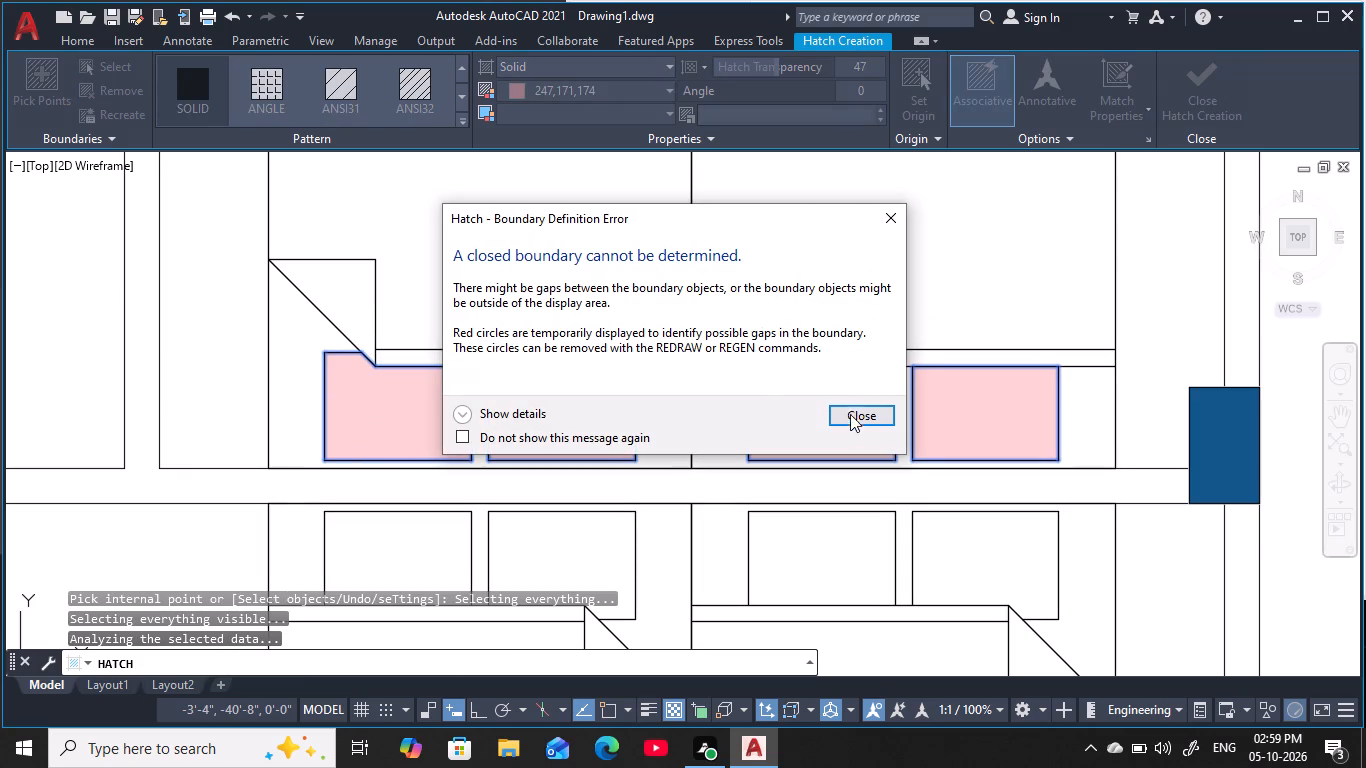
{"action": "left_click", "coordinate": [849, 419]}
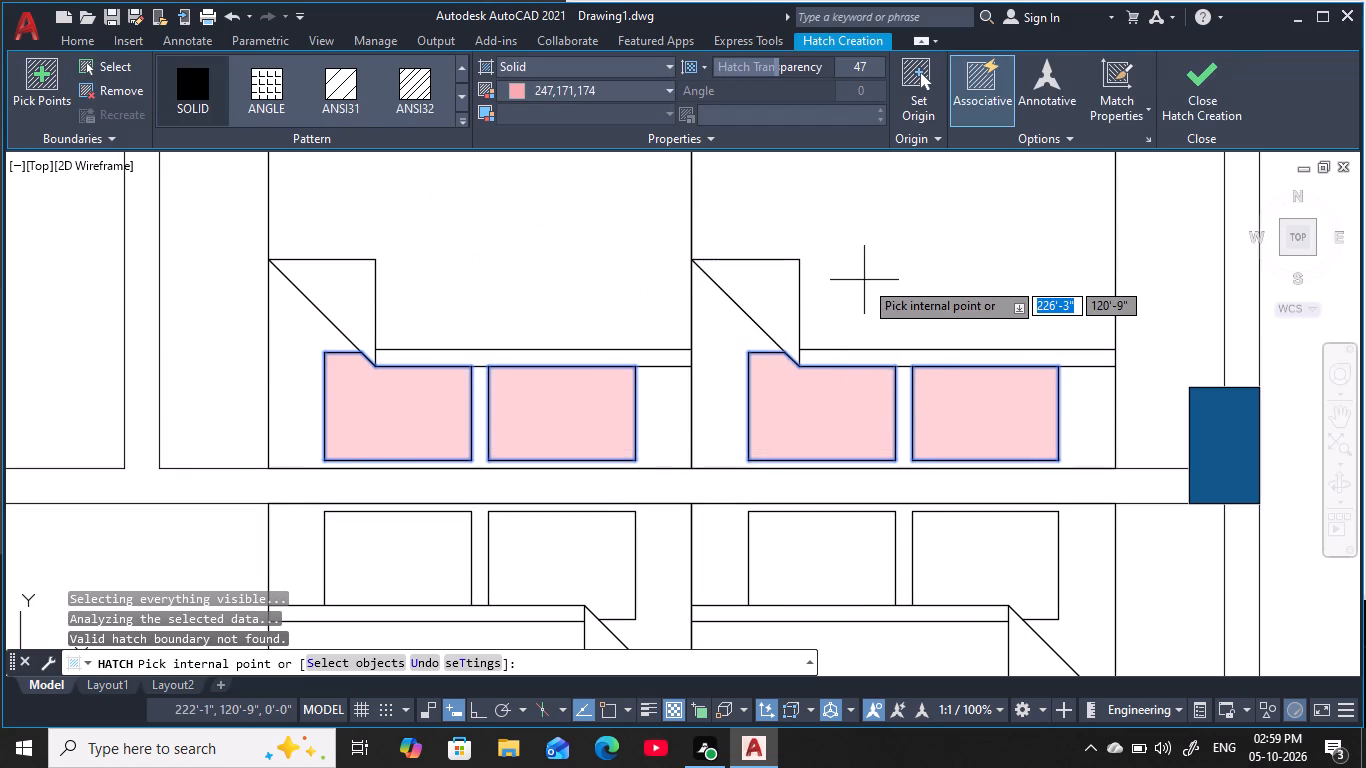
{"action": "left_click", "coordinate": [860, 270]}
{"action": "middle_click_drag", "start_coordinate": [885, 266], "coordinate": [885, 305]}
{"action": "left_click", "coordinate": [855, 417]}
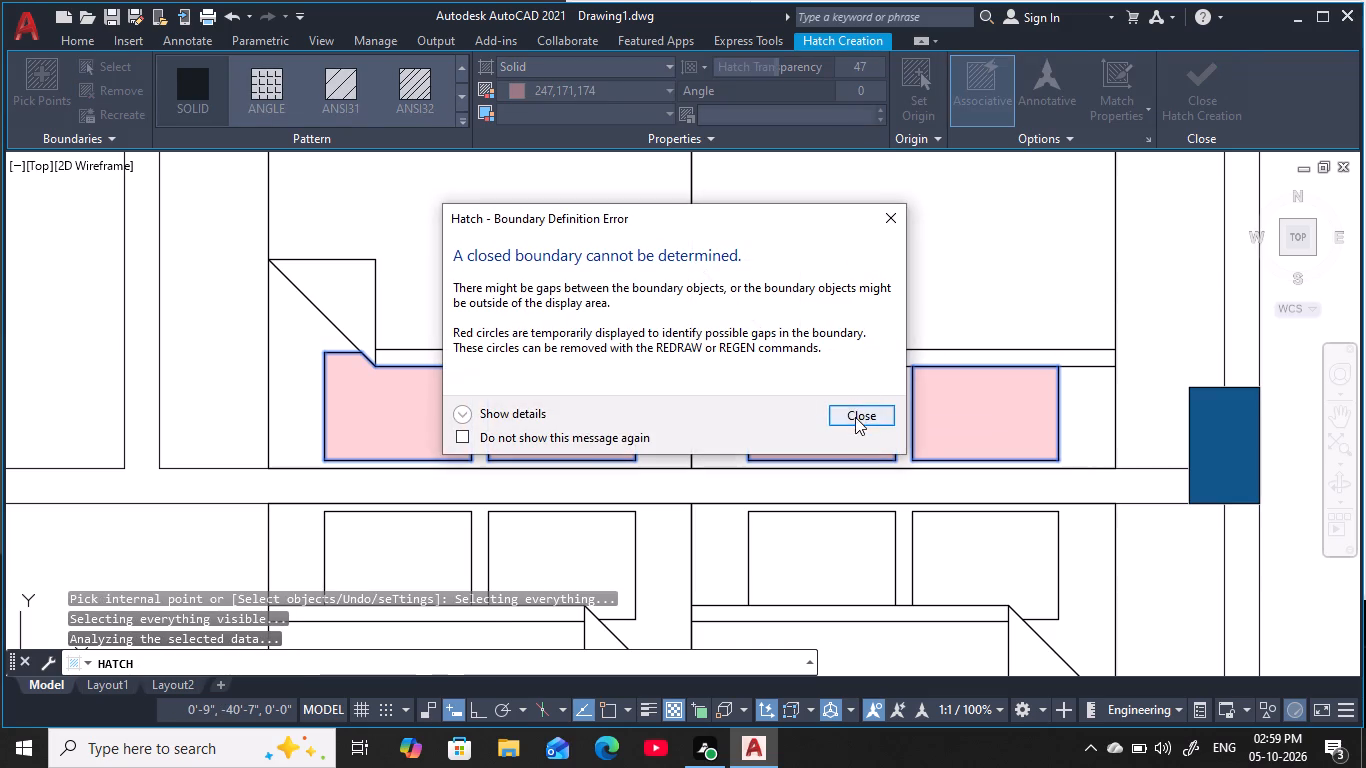
Add the four pillows and two blankets south of the shared wall in the southwest corner bedroom to the pink hatch.
{"action": "scroll", "coordinate": [854, 415], "scroll_direction": "down", "scroll_amount": 1}
{"action": "middle_click_drag", "start_coordinate": [854, 415], "coordinate": [824, 259]}
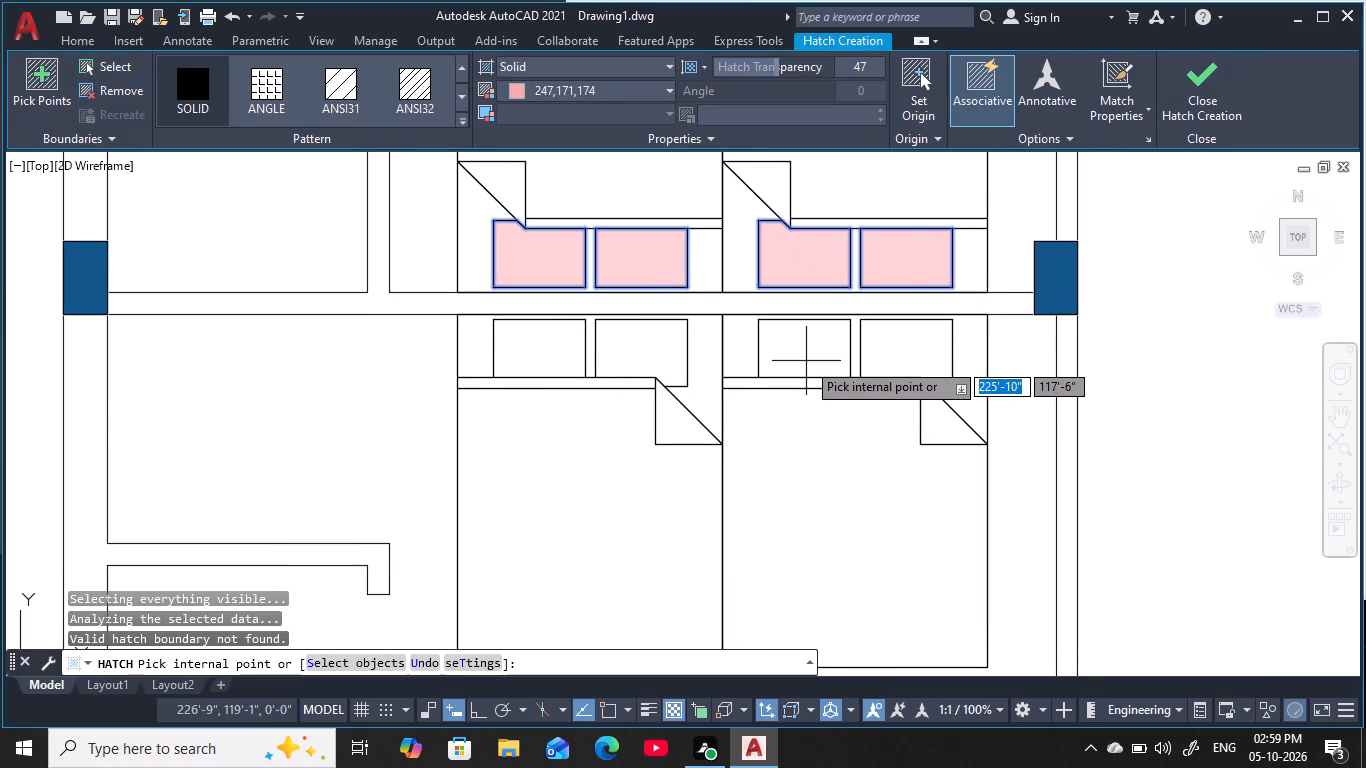
{"action": "left_click", "coordinate": [806, 361]}
{"action": "left_click", "coordinate": [905, 368]}
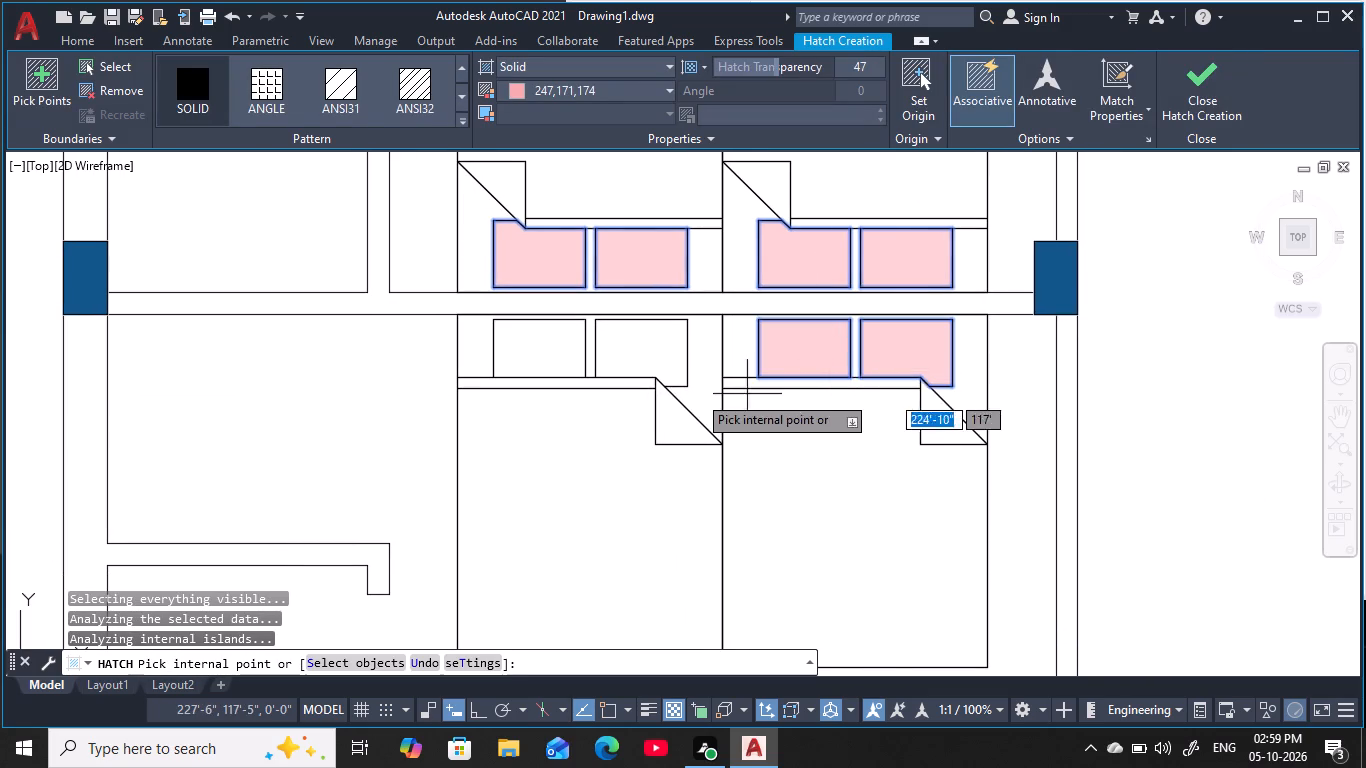
{"action": "left_click", "coordinate": [637, 359]}
{"action": "left_click", "coordinate": [514, 368]}
{"action": "left_click", "coordinate": [574, 497]}
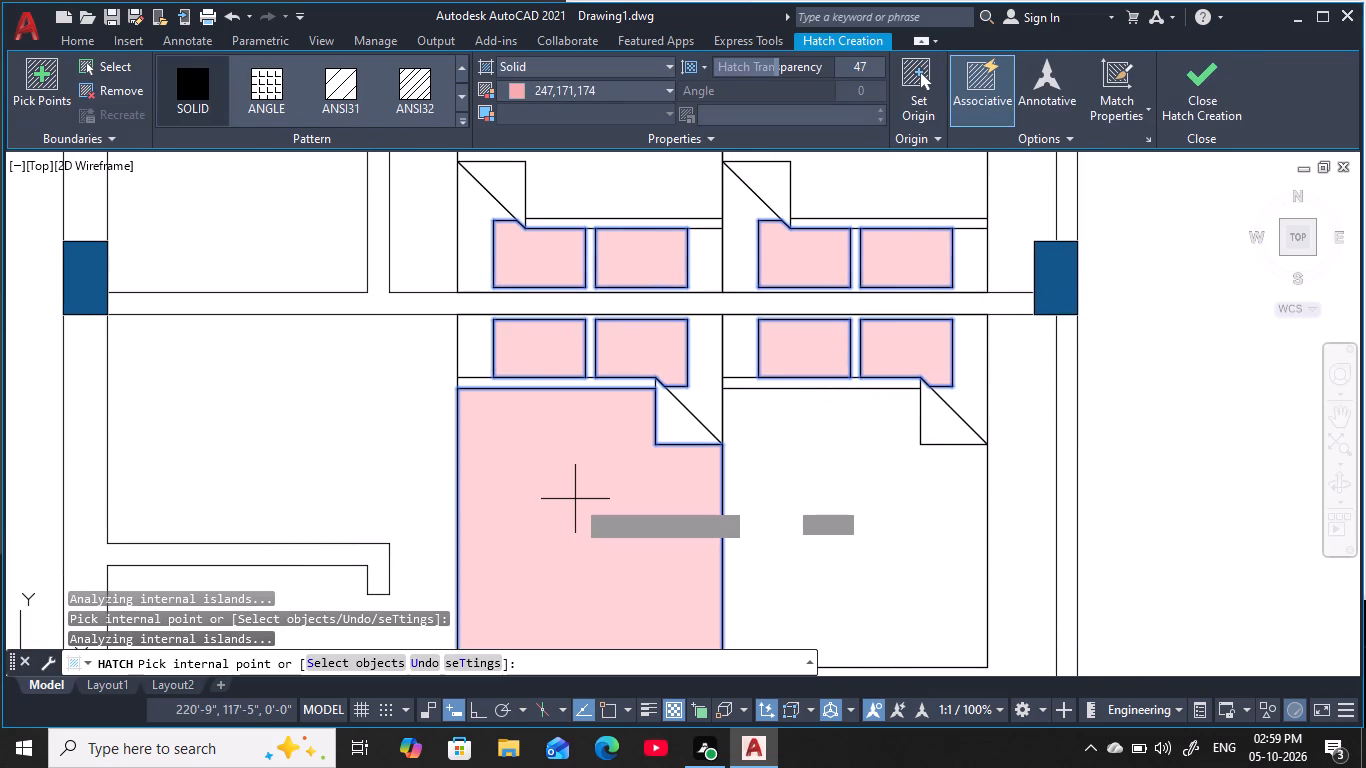
{"action": "left_click", "coordinate": [745, 451]}
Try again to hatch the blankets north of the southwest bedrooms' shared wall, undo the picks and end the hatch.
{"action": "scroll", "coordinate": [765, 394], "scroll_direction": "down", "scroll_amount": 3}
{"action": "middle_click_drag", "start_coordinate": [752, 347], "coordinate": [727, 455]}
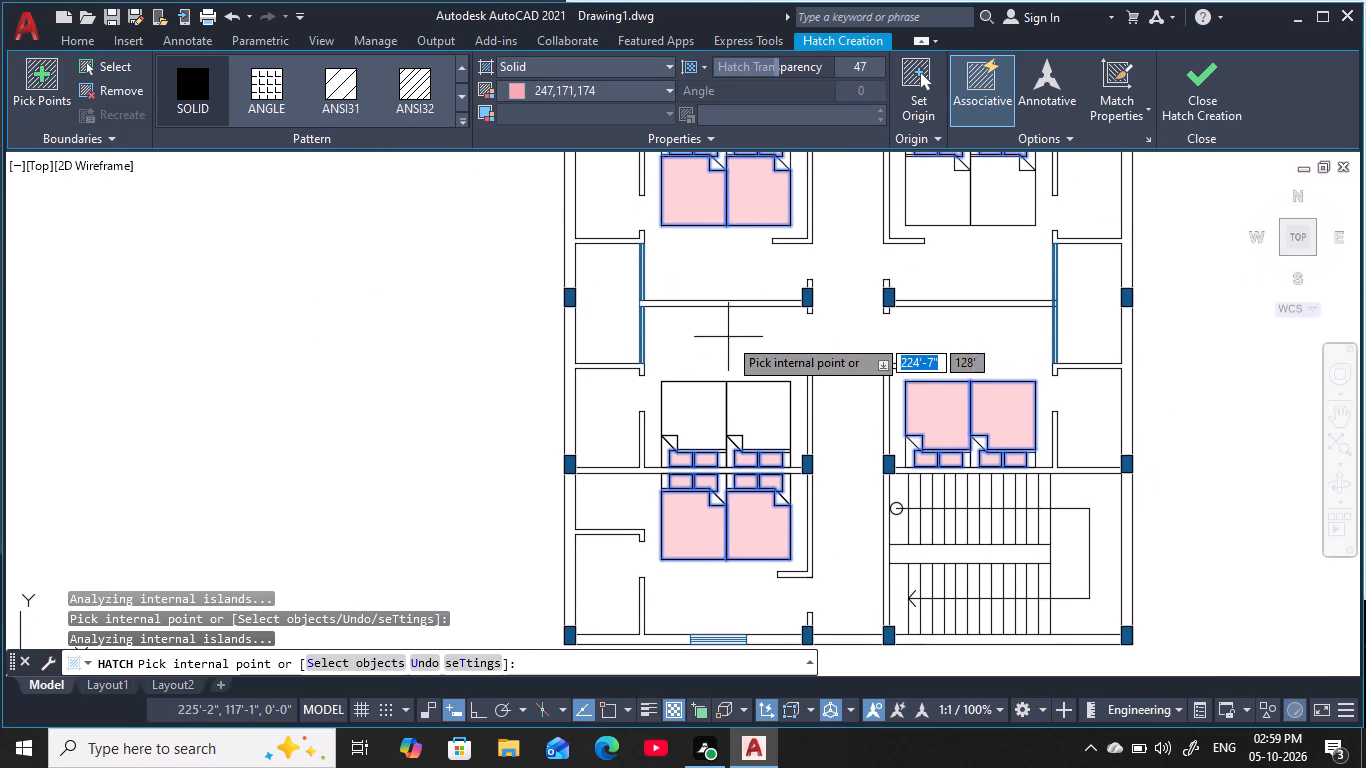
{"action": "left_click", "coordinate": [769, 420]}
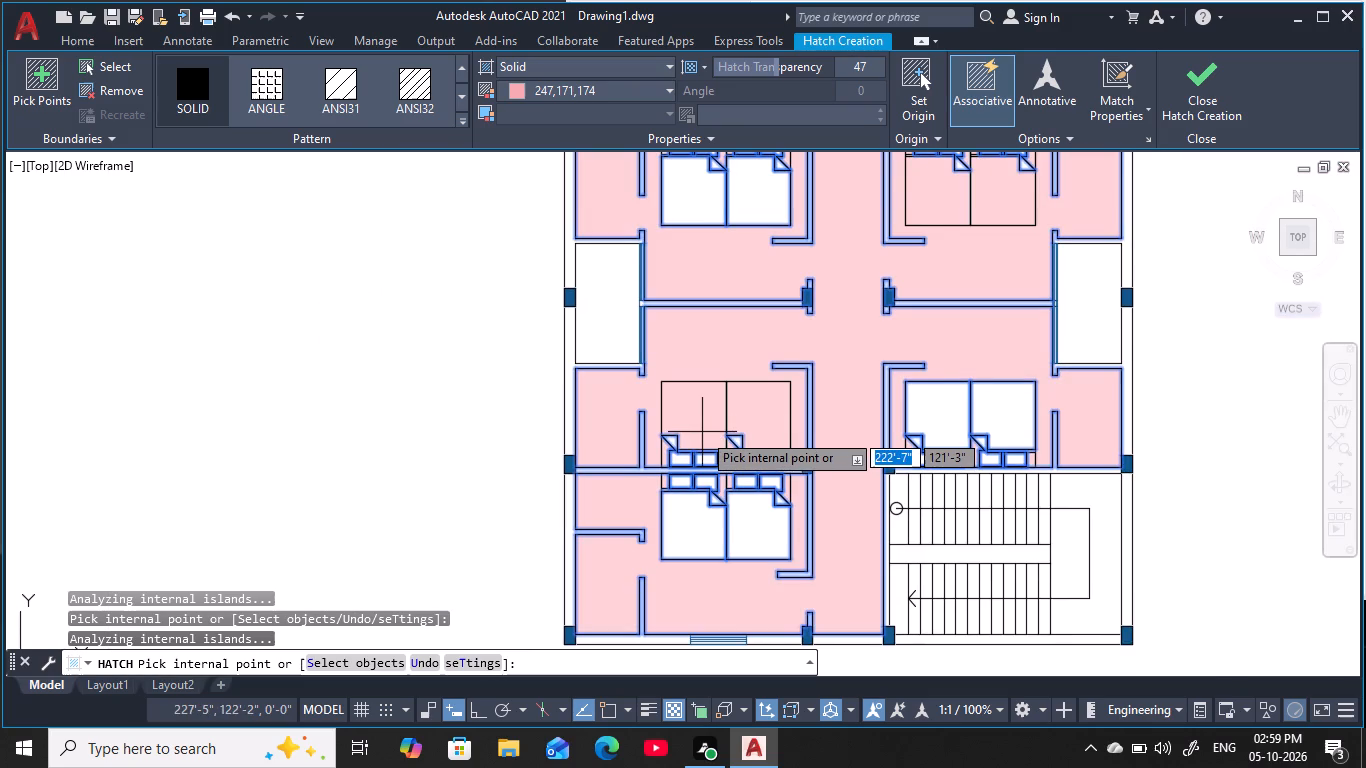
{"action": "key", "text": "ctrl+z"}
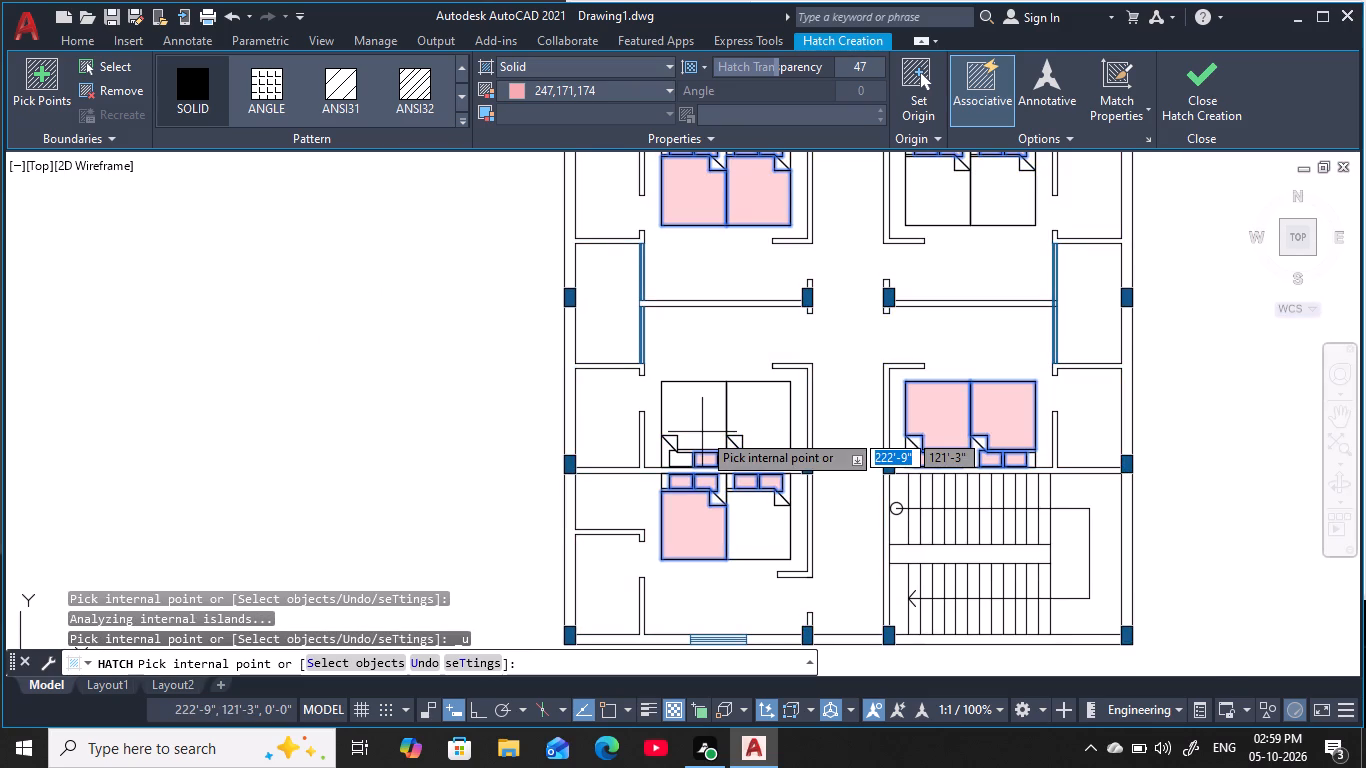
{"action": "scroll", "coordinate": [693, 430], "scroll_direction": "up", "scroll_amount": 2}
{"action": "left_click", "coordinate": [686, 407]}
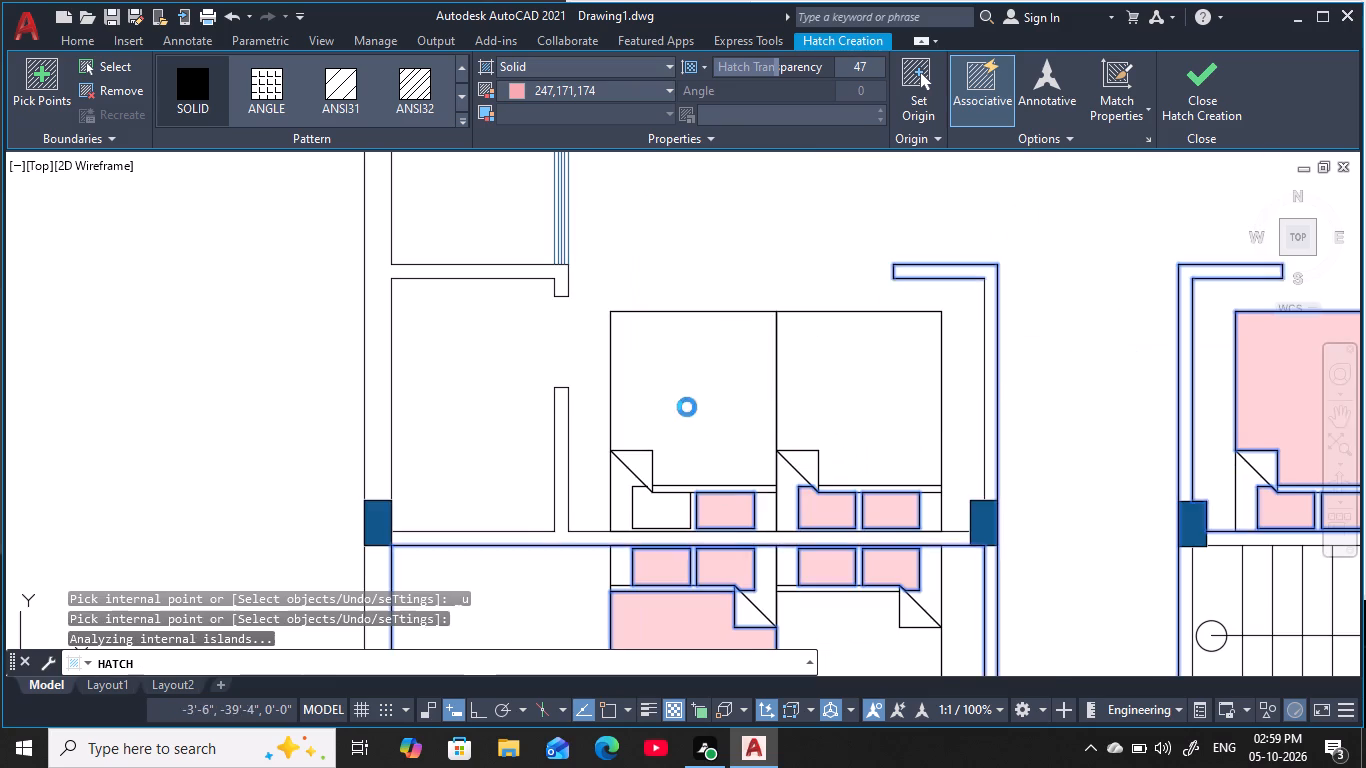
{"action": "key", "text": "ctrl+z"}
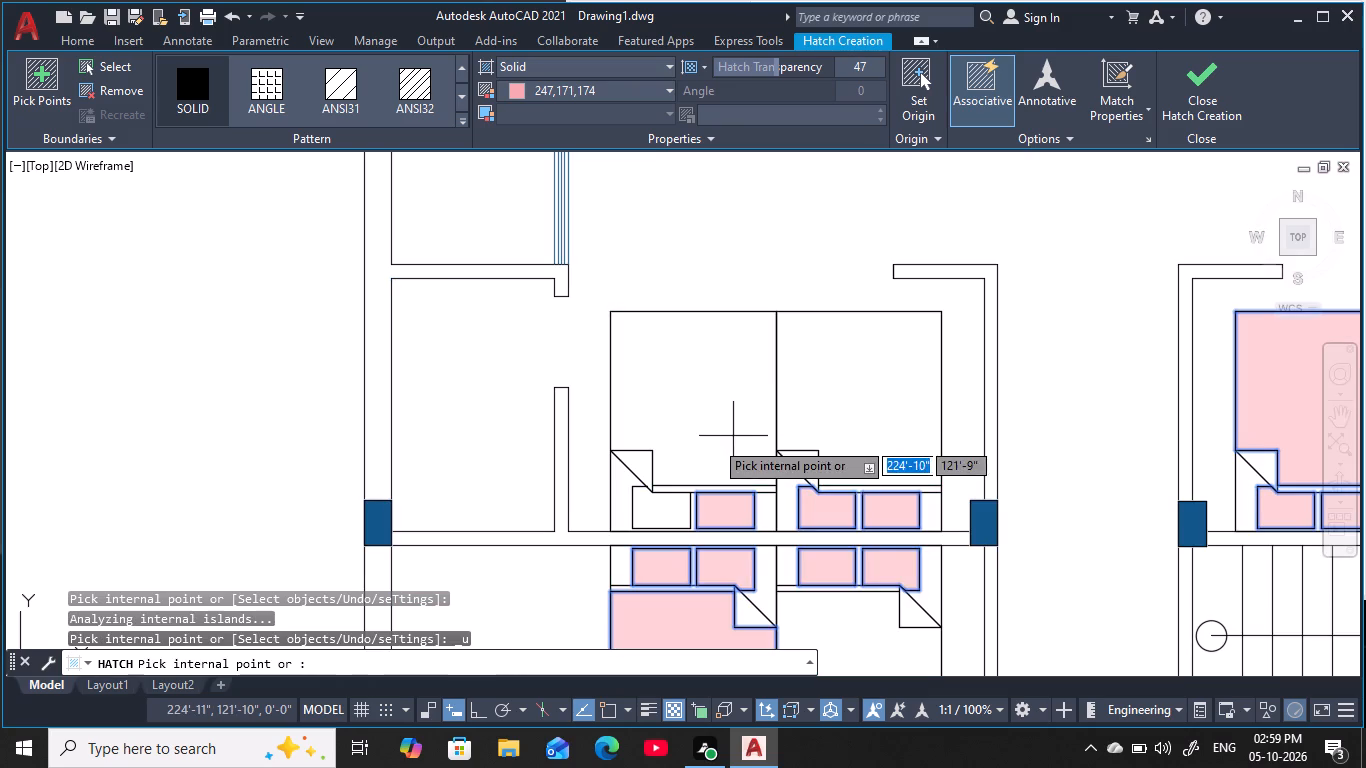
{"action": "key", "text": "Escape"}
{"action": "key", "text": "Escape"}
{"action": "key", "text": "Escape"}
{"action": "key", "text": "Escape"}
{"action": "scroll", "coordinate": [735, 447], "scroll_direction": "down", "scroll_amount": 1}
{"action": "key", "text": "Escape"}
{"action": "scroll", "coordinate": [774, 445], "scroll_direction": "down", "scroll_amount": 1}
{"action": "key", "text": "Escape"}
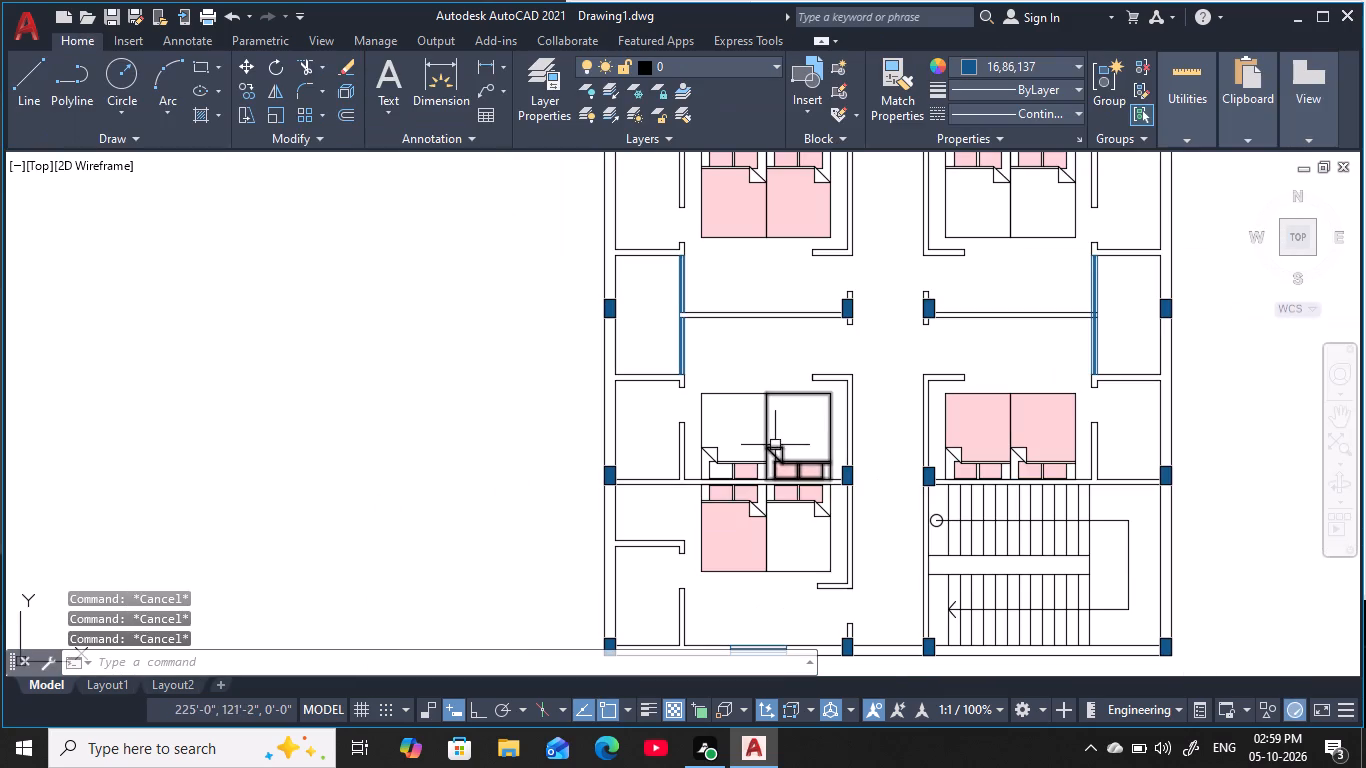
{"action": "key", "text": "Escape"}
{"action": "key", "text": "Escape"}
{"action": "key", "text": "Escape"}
Hatch the blanket of the east bed in the southwest corner bedroom with the solid pink fill.
{"action": "scroll", "coordinate": [796, 525], "scroll_direction": "up", "scroll_amount": 2}
{"action": "middle_click_drag", "start_coordinate": [796, 525], "coordinate": [774, 478]}
{"action": "key", "text": "Escape"}
{"action": "key", "text": "Escape"}
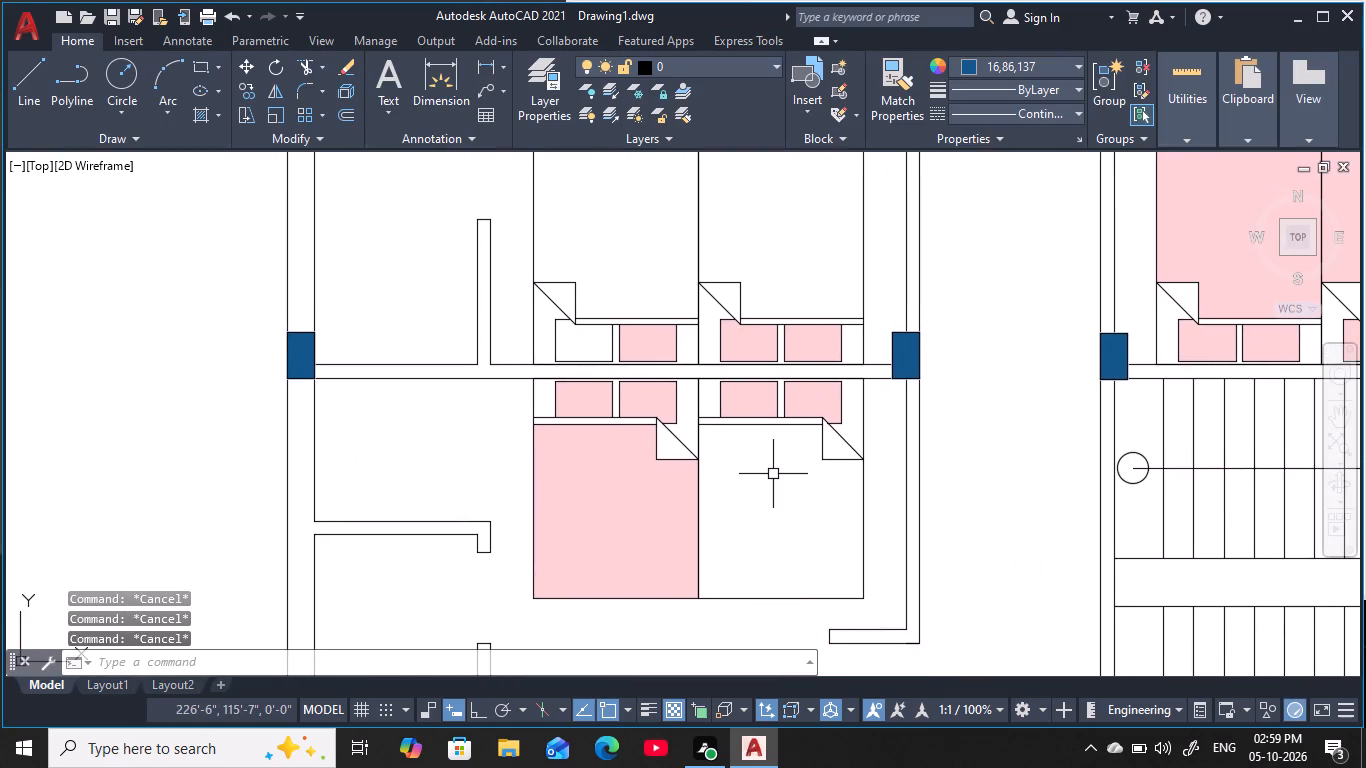
{"action": "key", "text": "h"}
{"action": "key", "text": "space"}
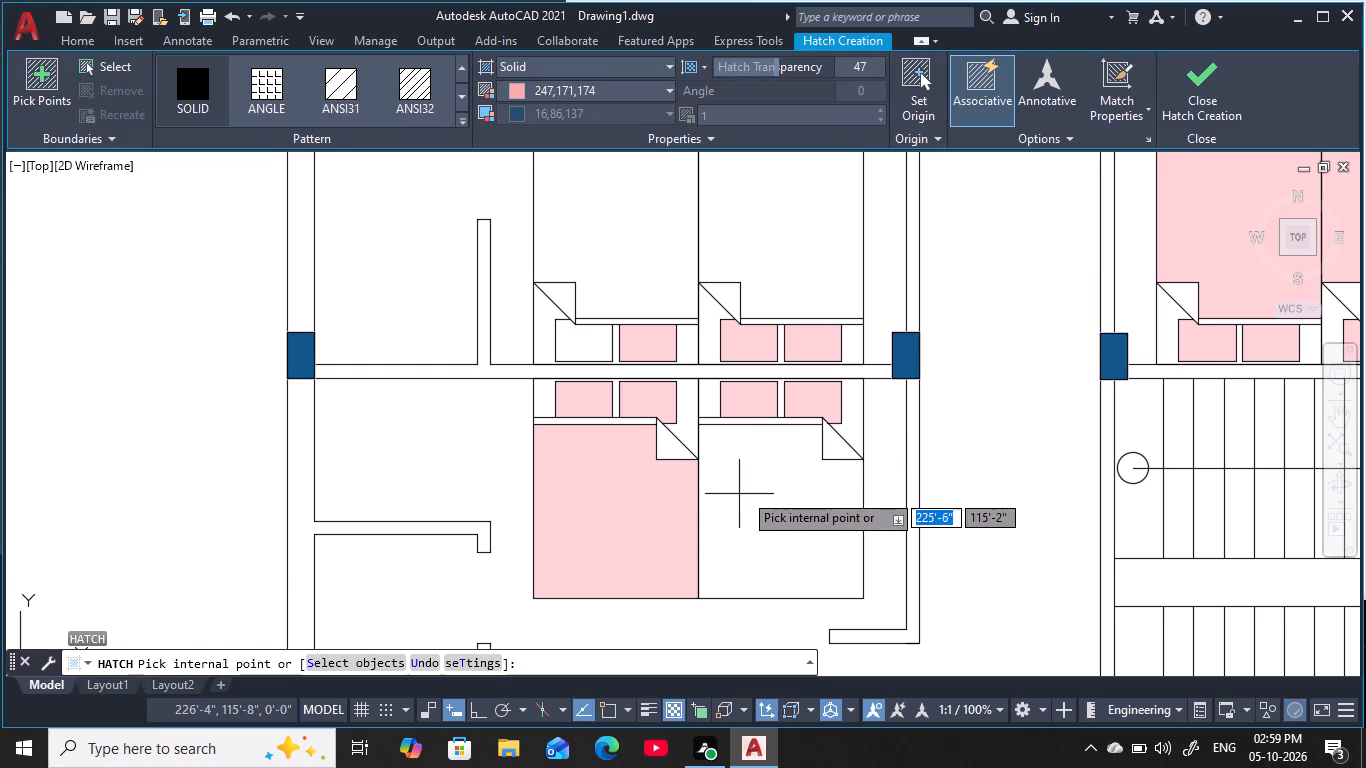
{"action": "left_click", "coordinate": [743, 492]}
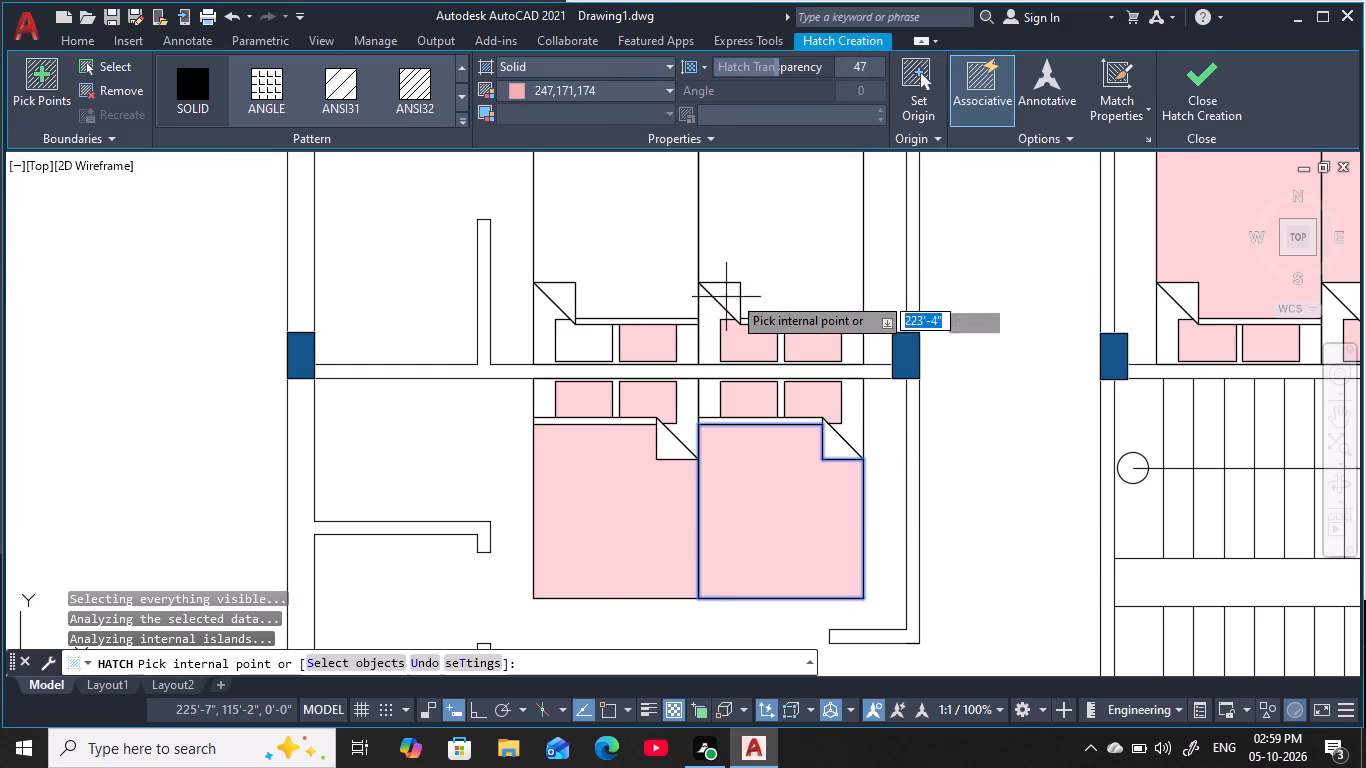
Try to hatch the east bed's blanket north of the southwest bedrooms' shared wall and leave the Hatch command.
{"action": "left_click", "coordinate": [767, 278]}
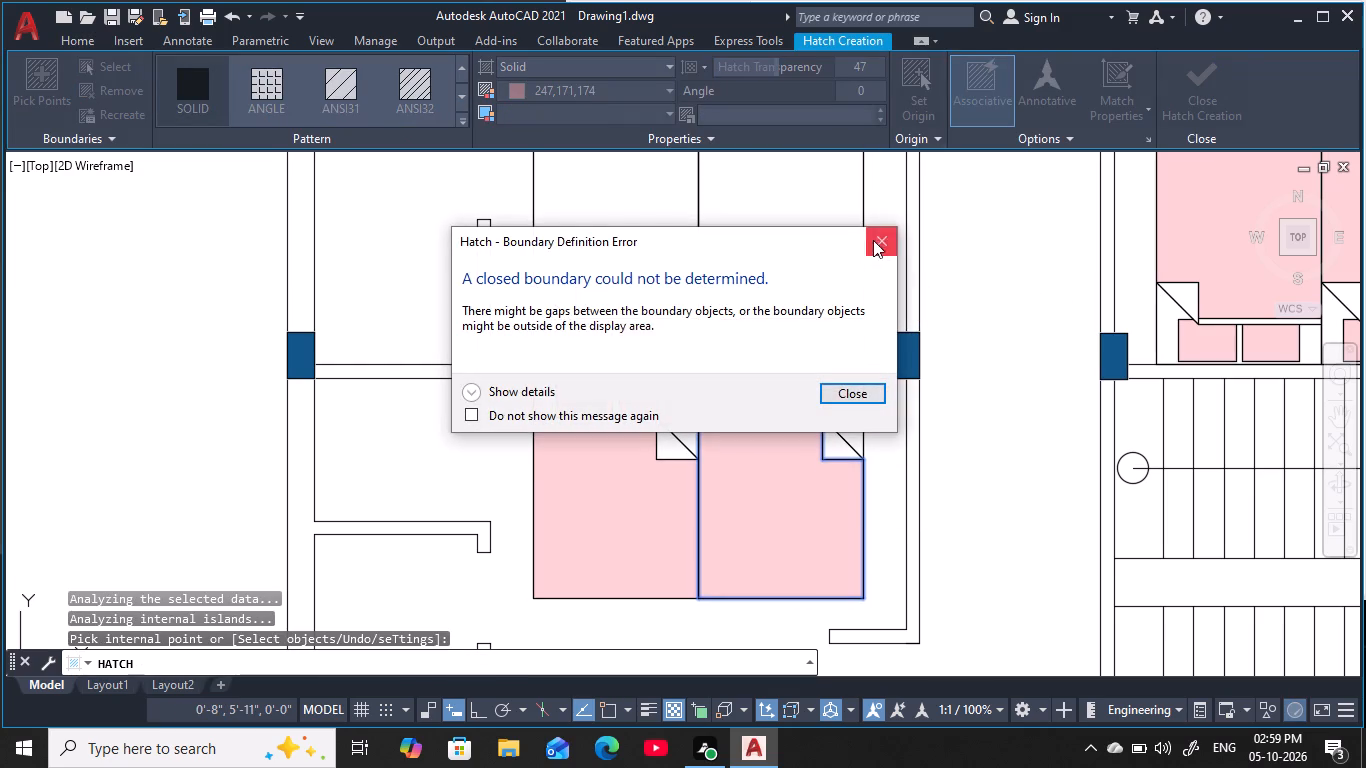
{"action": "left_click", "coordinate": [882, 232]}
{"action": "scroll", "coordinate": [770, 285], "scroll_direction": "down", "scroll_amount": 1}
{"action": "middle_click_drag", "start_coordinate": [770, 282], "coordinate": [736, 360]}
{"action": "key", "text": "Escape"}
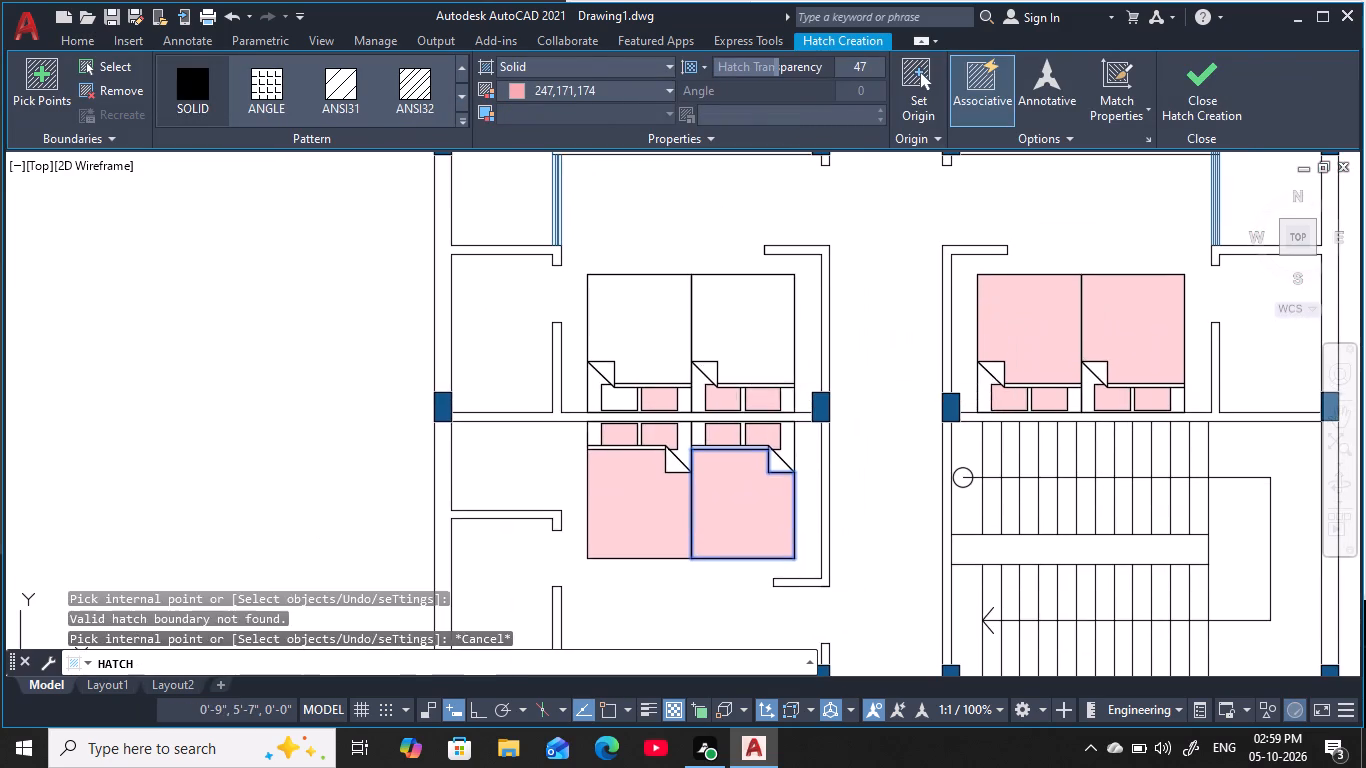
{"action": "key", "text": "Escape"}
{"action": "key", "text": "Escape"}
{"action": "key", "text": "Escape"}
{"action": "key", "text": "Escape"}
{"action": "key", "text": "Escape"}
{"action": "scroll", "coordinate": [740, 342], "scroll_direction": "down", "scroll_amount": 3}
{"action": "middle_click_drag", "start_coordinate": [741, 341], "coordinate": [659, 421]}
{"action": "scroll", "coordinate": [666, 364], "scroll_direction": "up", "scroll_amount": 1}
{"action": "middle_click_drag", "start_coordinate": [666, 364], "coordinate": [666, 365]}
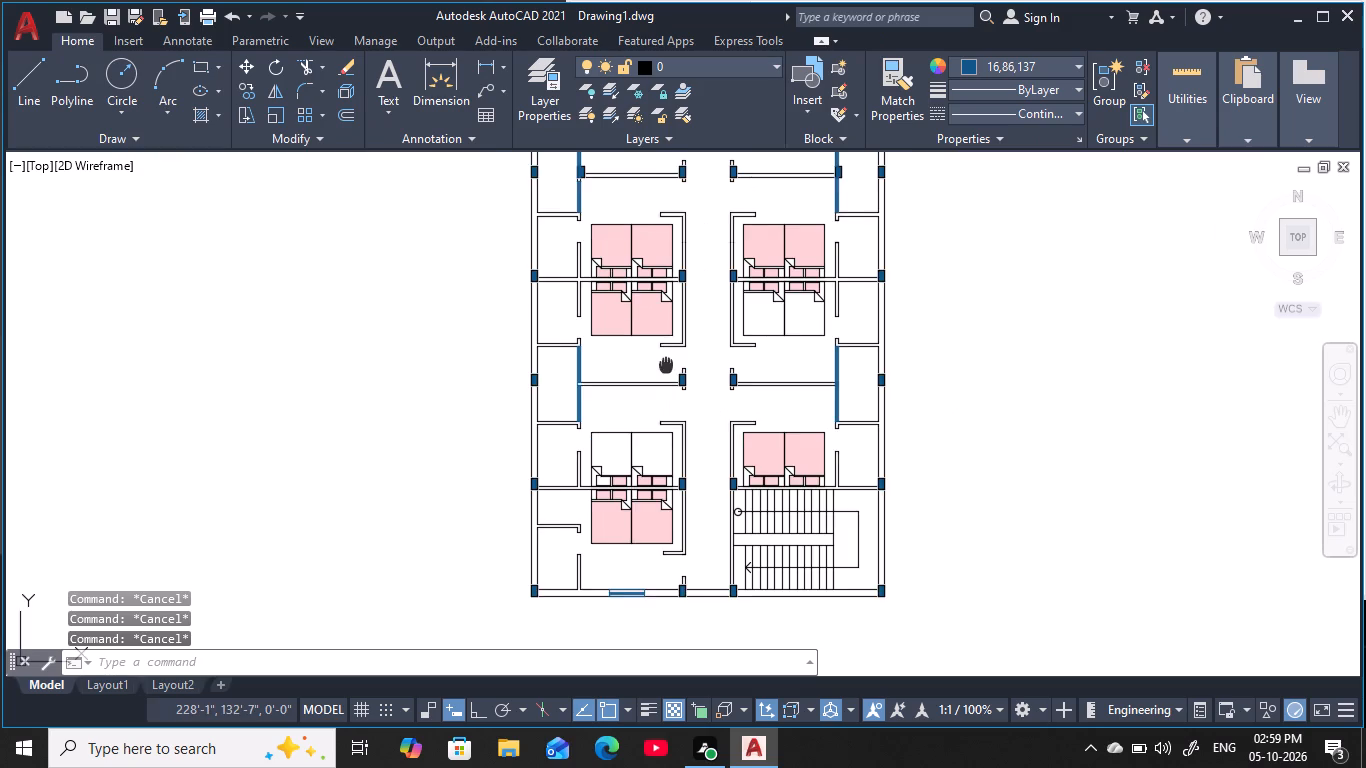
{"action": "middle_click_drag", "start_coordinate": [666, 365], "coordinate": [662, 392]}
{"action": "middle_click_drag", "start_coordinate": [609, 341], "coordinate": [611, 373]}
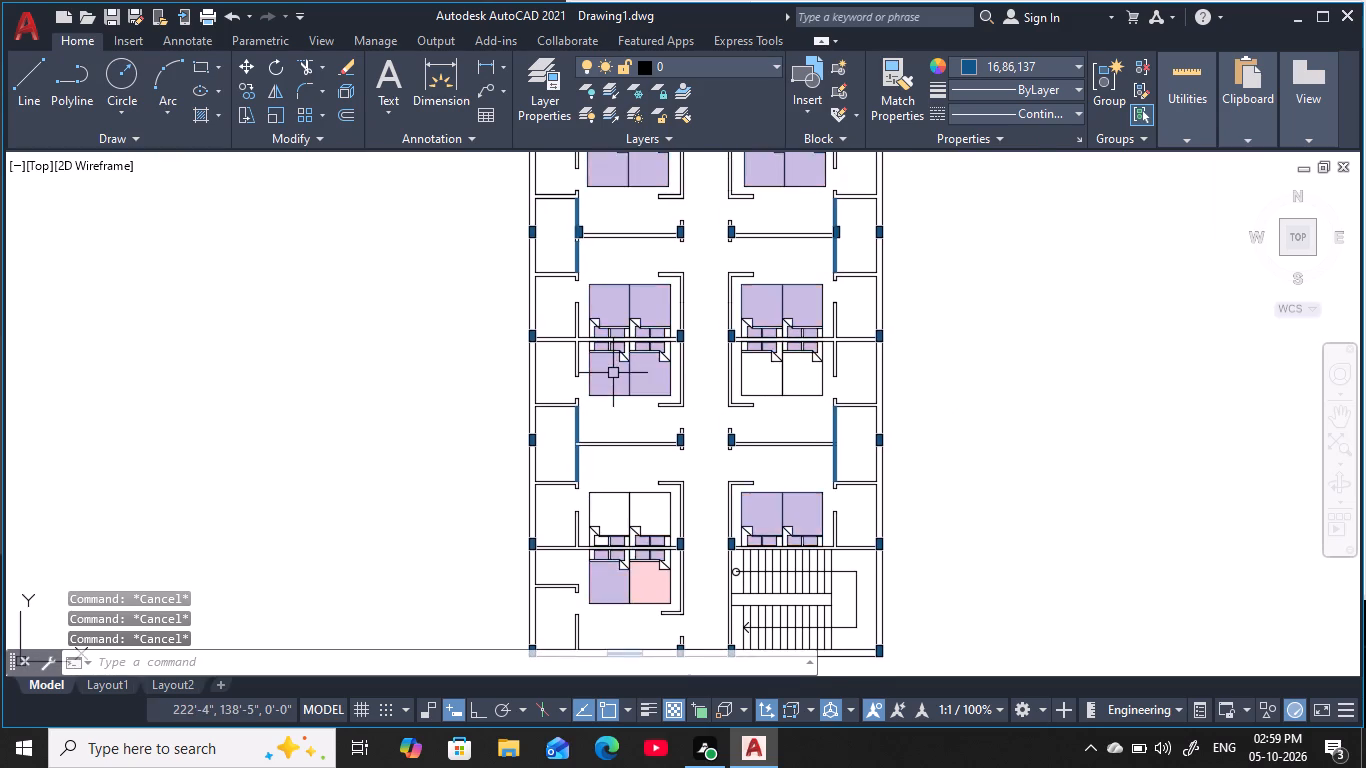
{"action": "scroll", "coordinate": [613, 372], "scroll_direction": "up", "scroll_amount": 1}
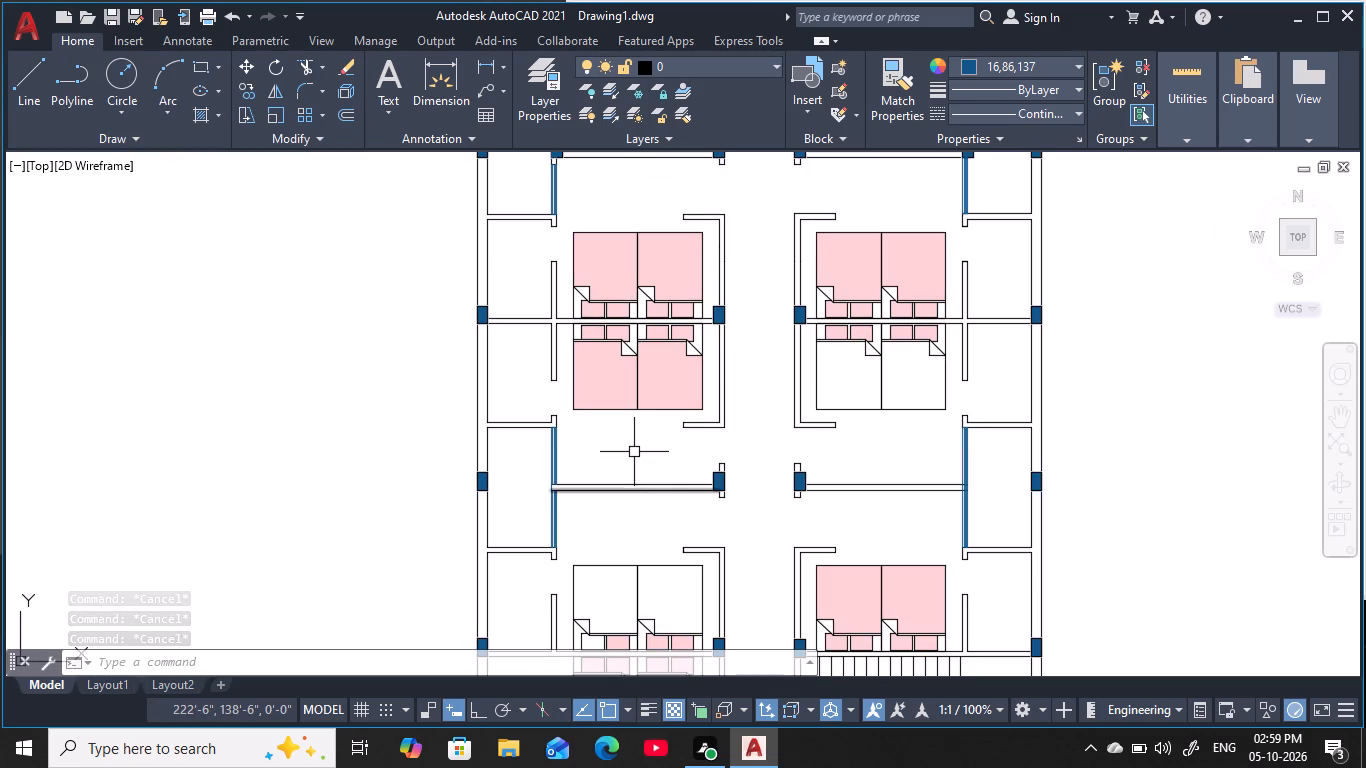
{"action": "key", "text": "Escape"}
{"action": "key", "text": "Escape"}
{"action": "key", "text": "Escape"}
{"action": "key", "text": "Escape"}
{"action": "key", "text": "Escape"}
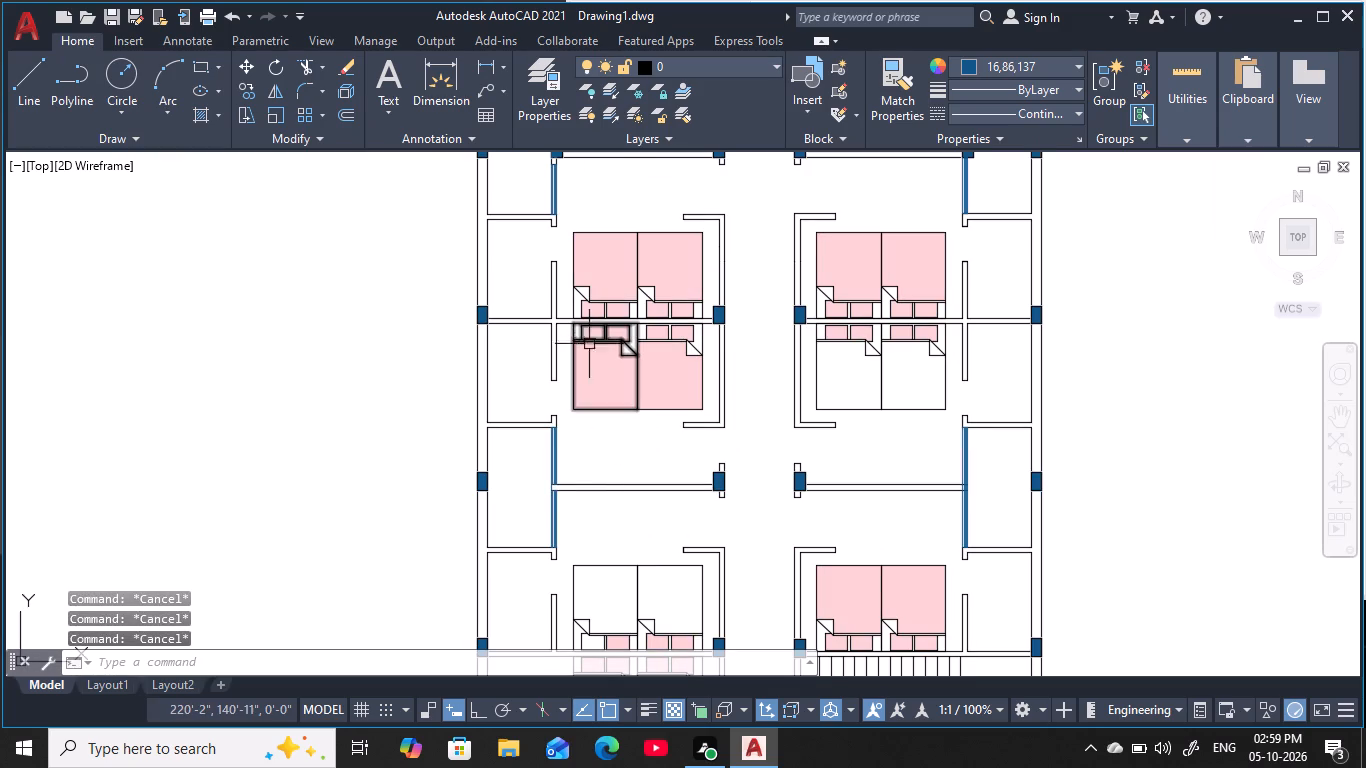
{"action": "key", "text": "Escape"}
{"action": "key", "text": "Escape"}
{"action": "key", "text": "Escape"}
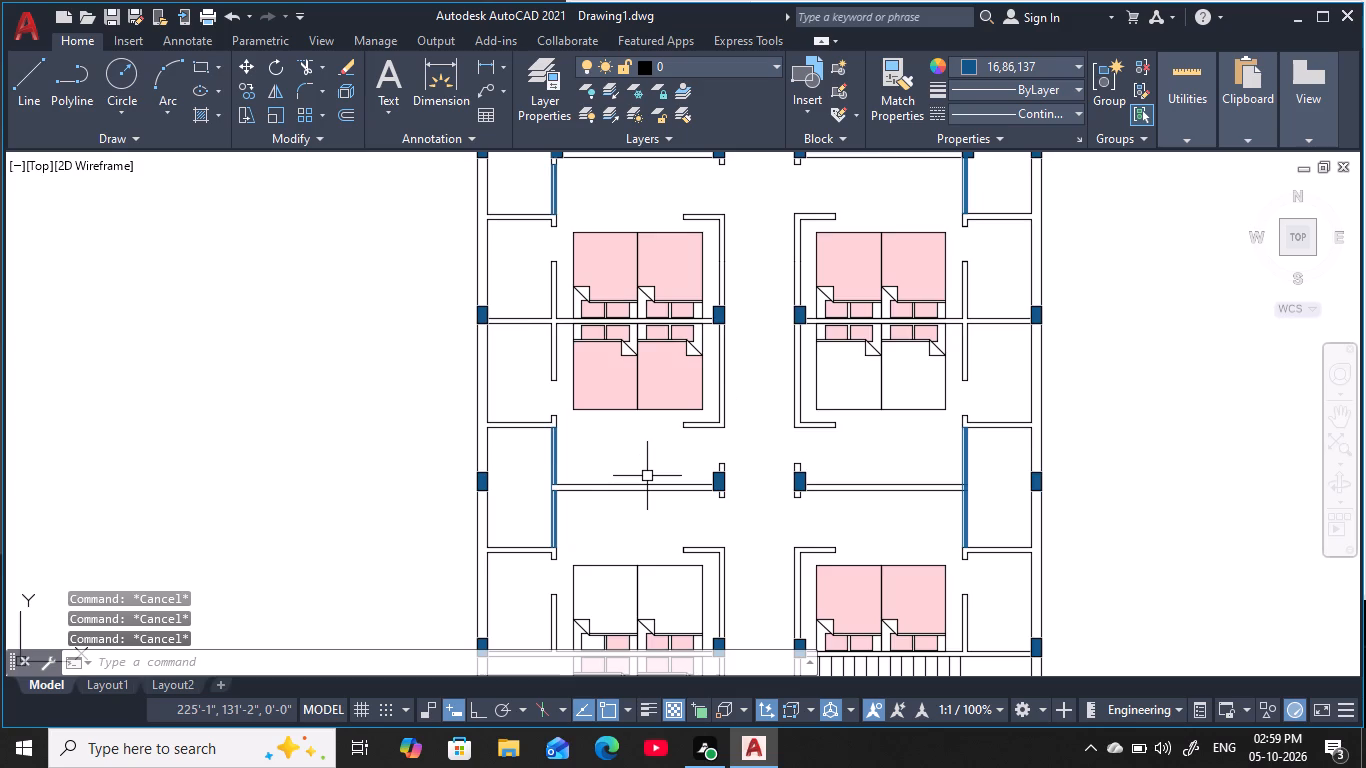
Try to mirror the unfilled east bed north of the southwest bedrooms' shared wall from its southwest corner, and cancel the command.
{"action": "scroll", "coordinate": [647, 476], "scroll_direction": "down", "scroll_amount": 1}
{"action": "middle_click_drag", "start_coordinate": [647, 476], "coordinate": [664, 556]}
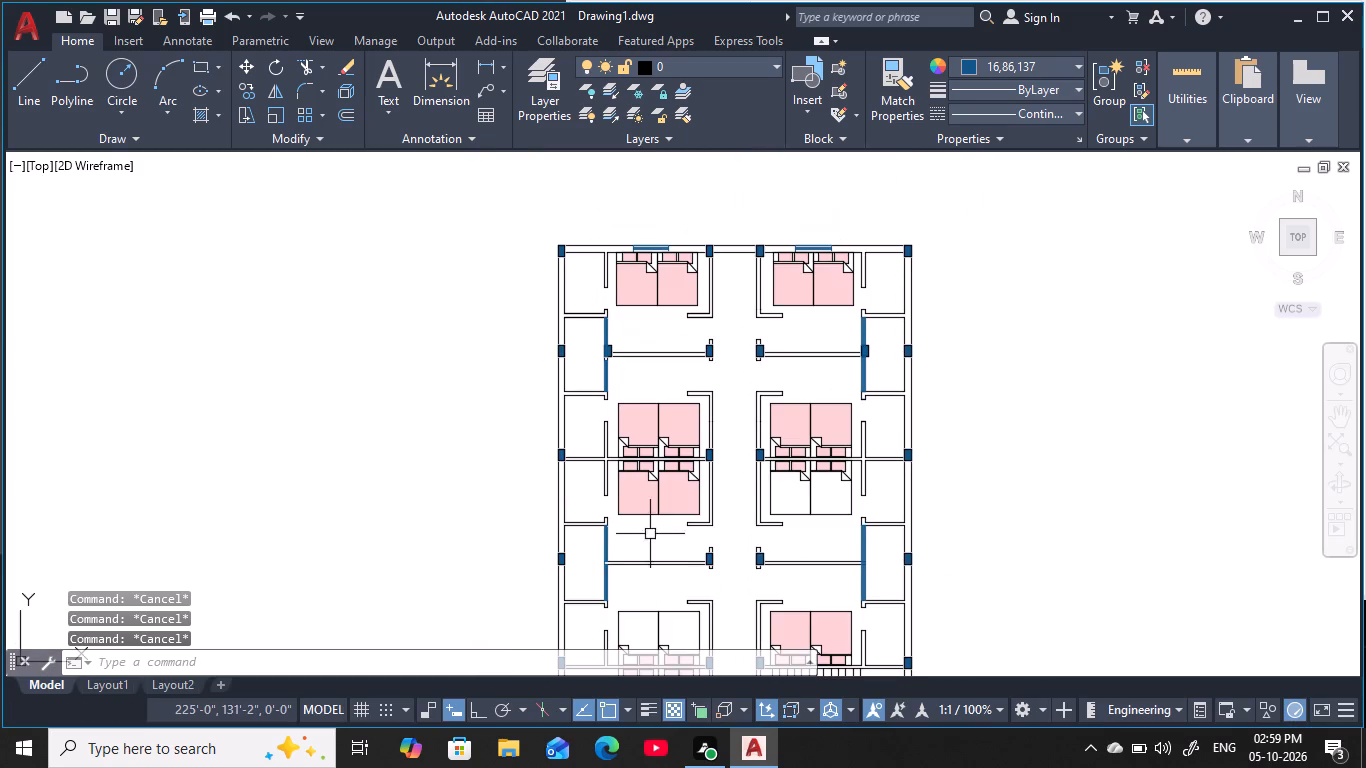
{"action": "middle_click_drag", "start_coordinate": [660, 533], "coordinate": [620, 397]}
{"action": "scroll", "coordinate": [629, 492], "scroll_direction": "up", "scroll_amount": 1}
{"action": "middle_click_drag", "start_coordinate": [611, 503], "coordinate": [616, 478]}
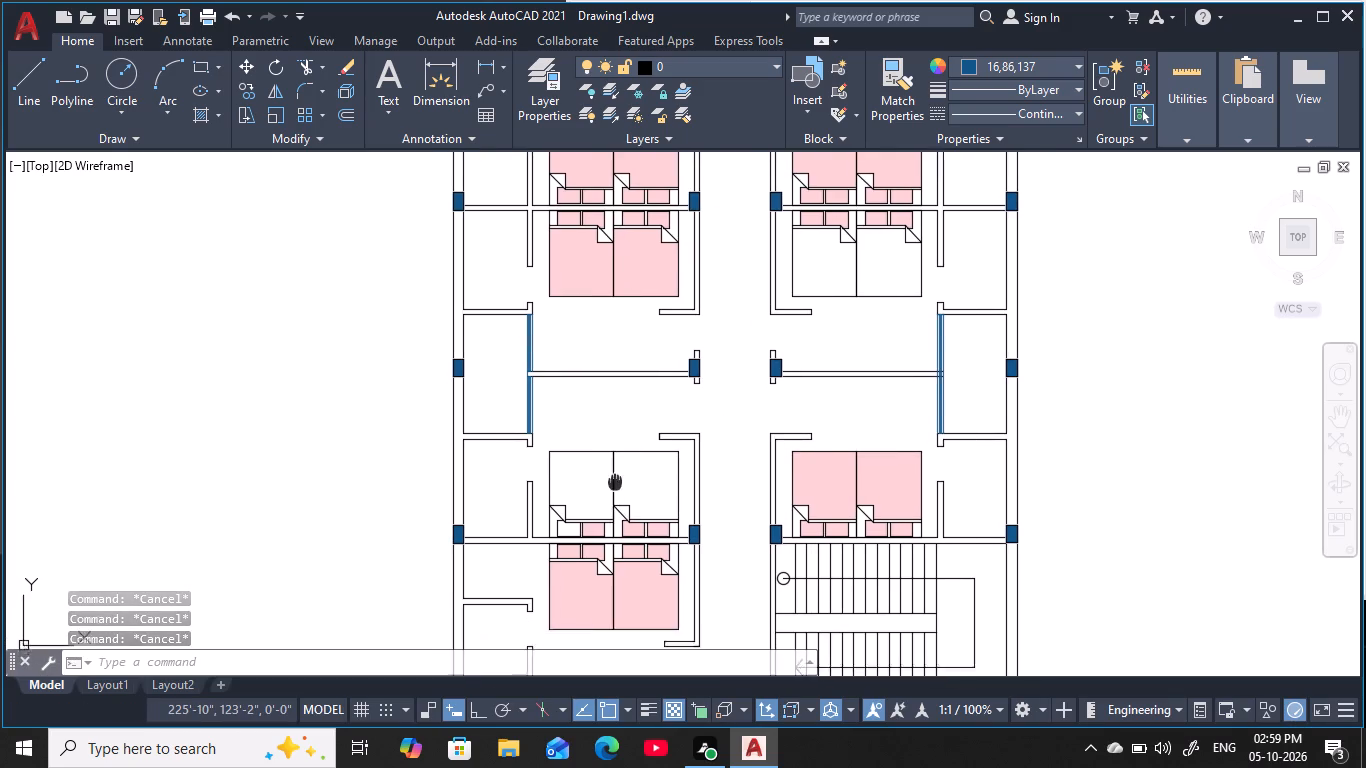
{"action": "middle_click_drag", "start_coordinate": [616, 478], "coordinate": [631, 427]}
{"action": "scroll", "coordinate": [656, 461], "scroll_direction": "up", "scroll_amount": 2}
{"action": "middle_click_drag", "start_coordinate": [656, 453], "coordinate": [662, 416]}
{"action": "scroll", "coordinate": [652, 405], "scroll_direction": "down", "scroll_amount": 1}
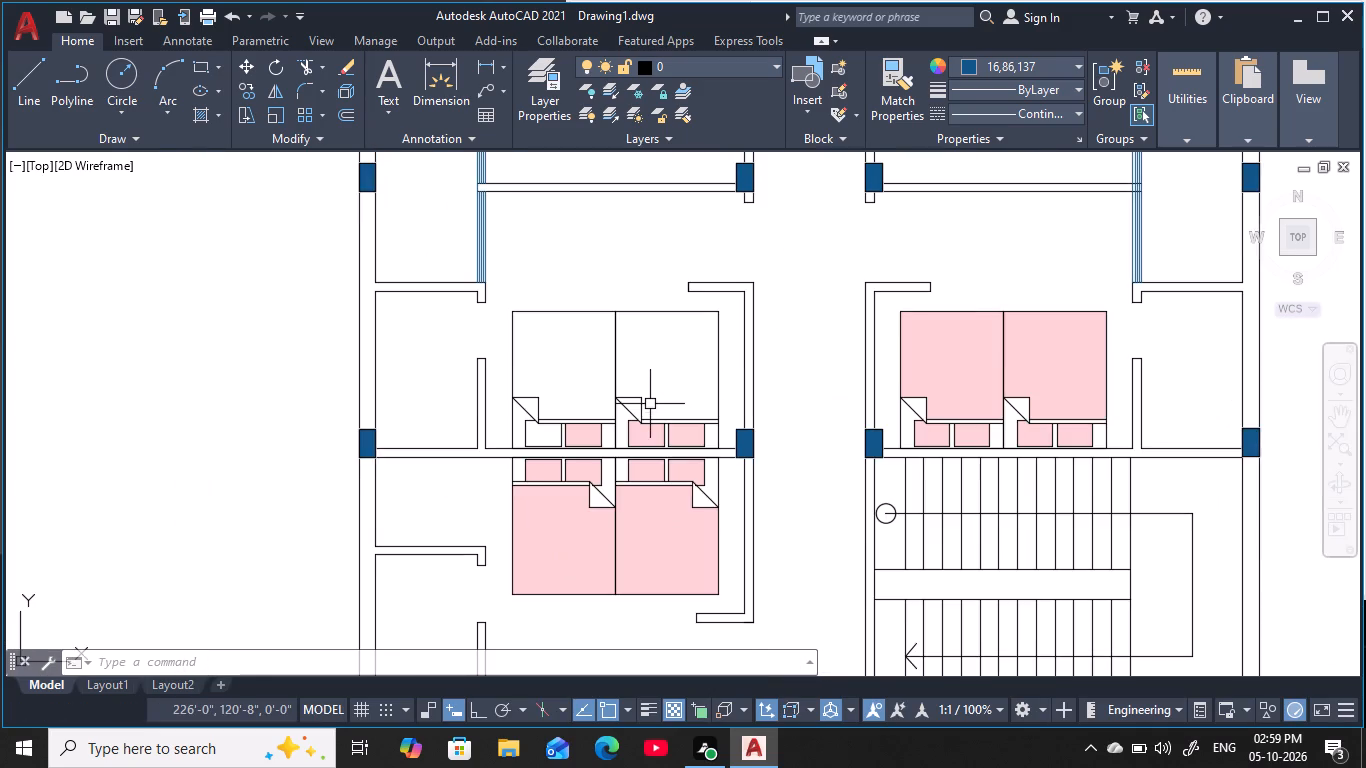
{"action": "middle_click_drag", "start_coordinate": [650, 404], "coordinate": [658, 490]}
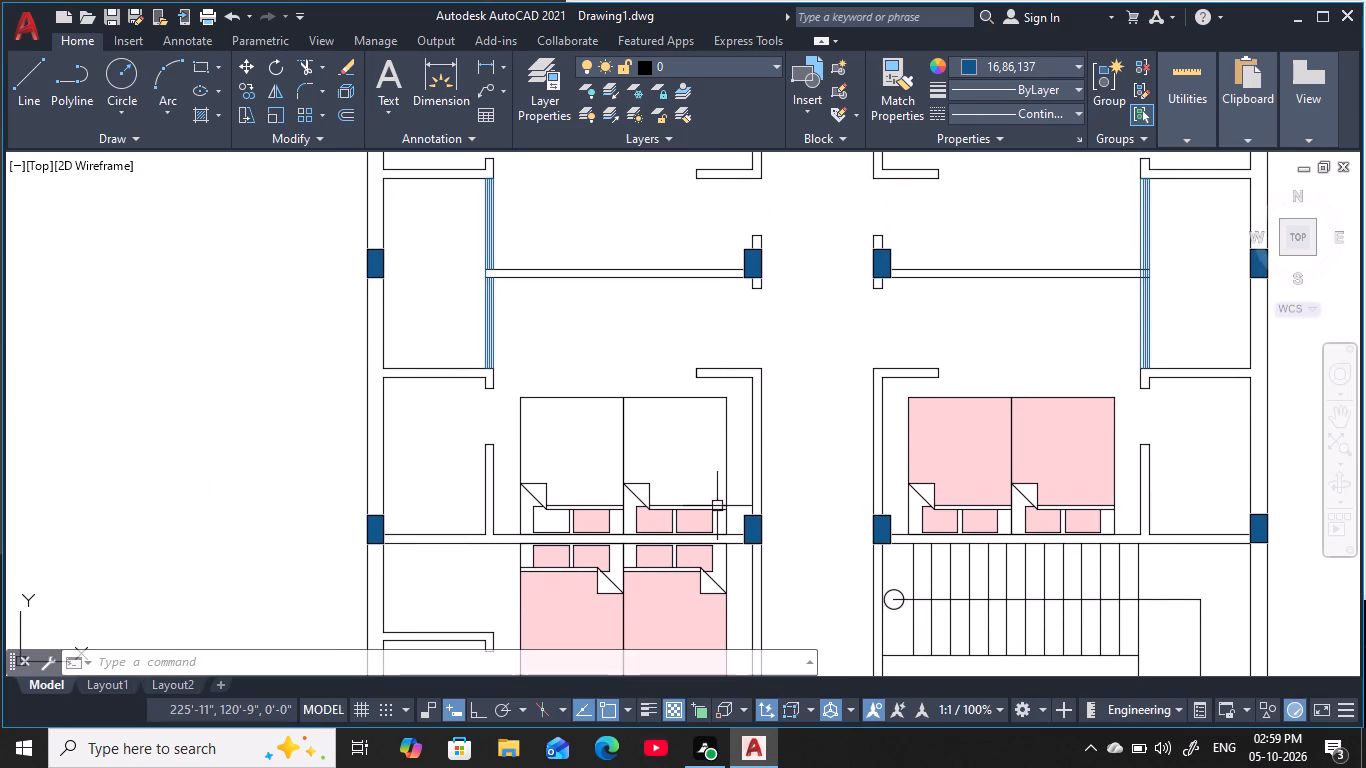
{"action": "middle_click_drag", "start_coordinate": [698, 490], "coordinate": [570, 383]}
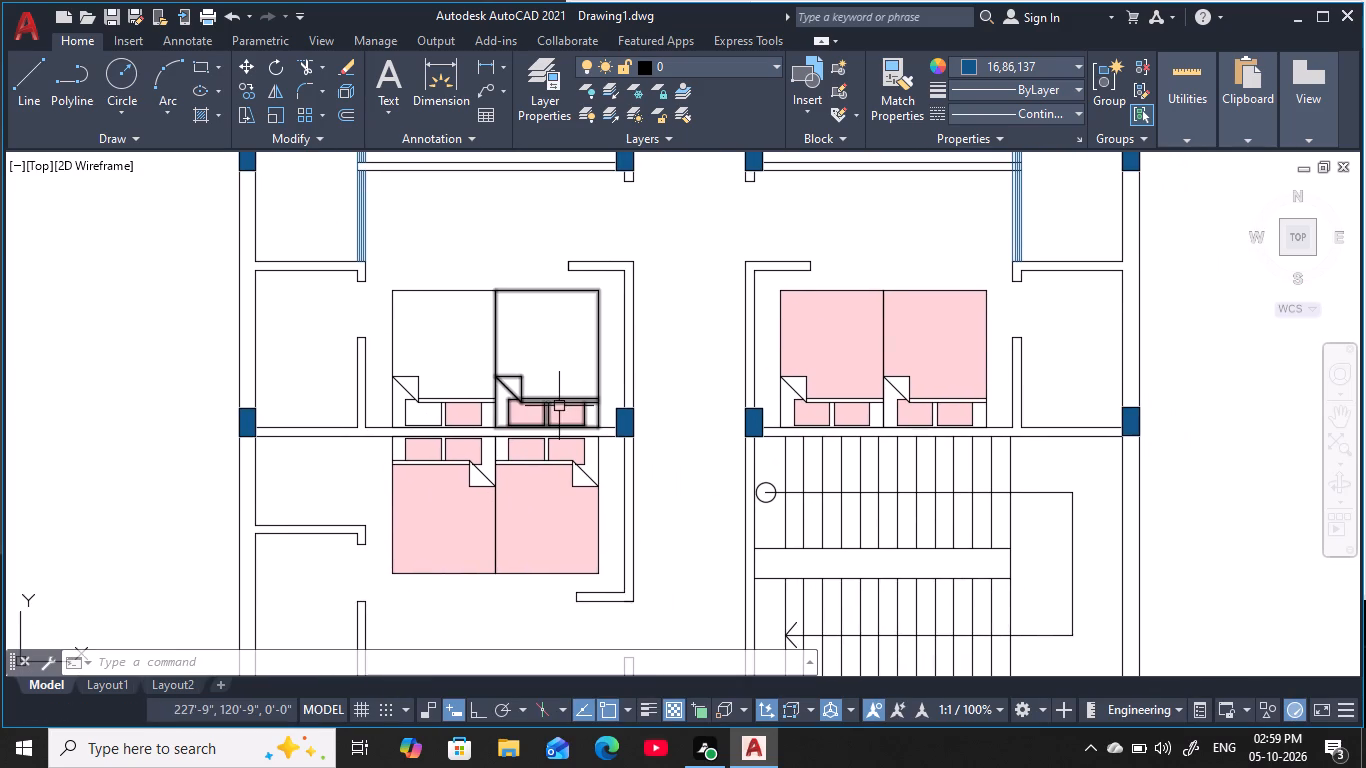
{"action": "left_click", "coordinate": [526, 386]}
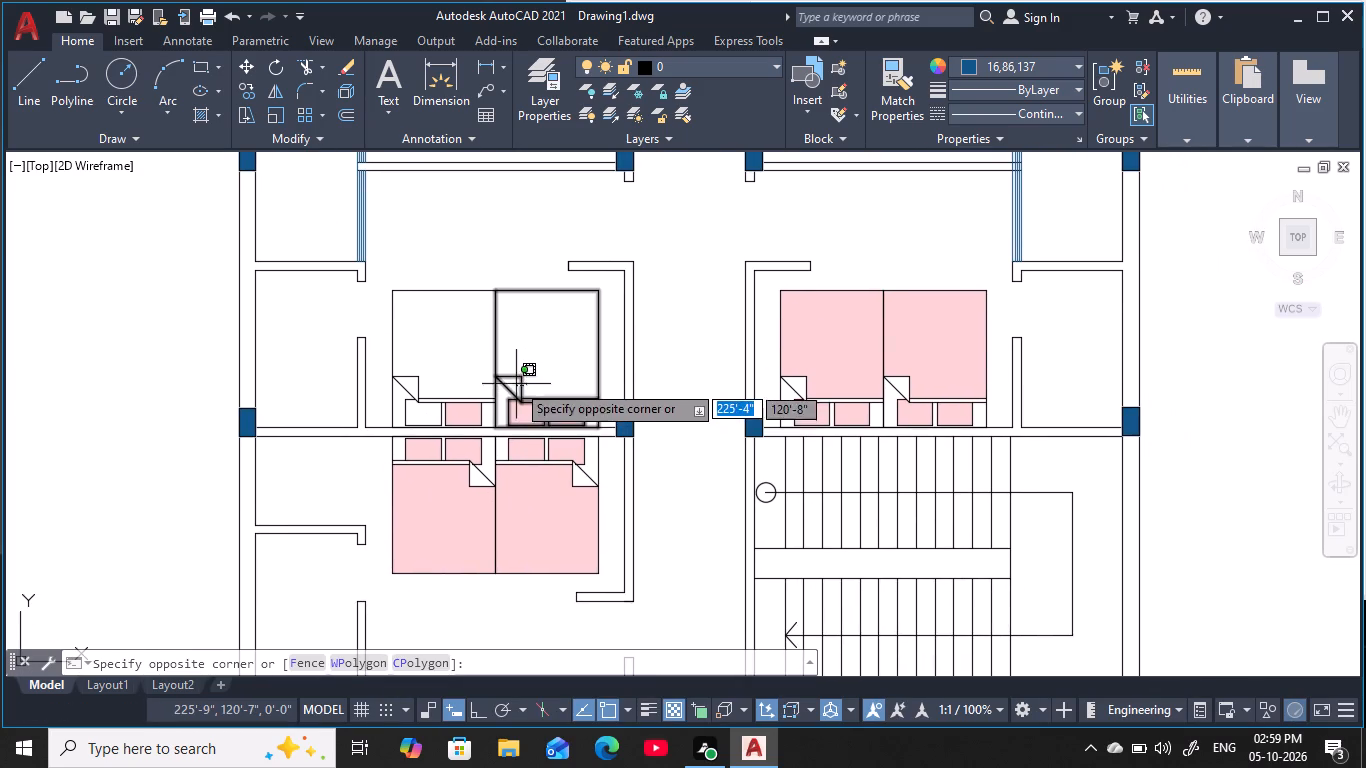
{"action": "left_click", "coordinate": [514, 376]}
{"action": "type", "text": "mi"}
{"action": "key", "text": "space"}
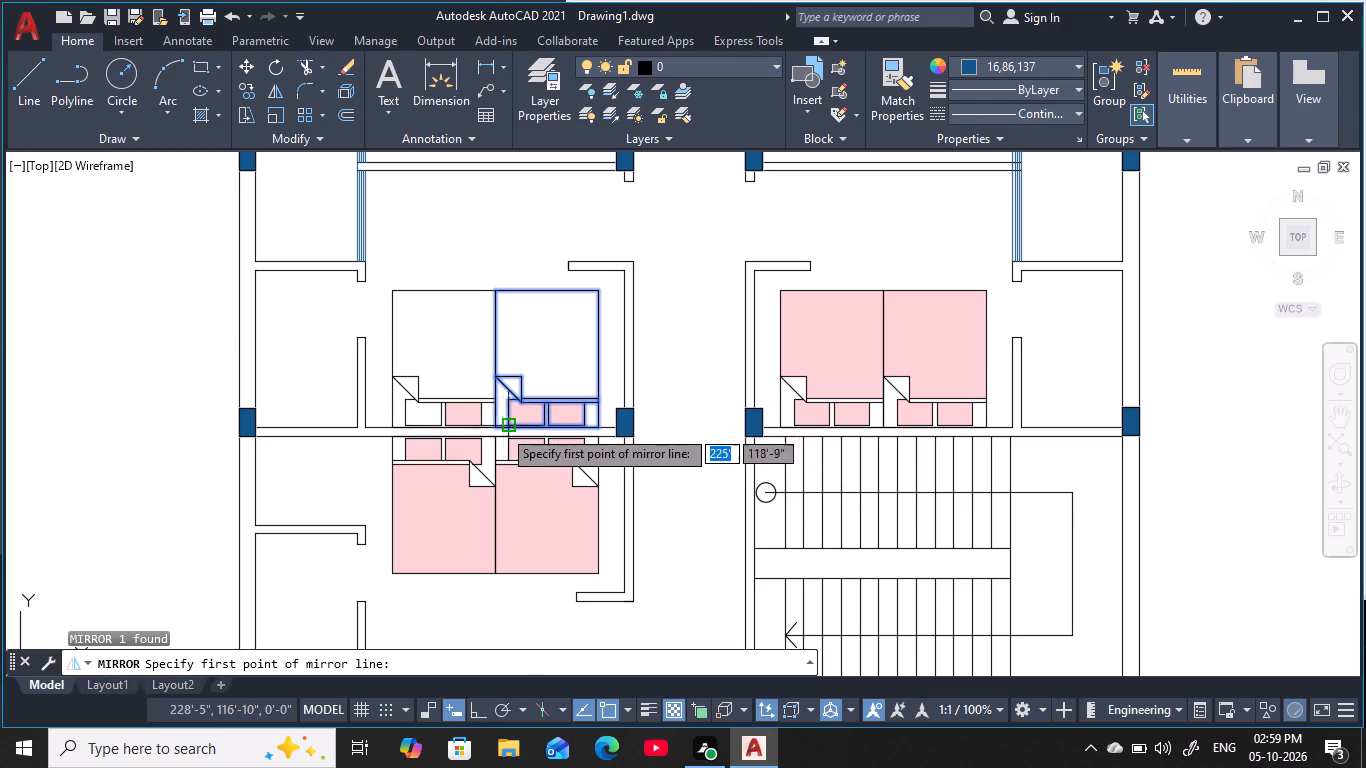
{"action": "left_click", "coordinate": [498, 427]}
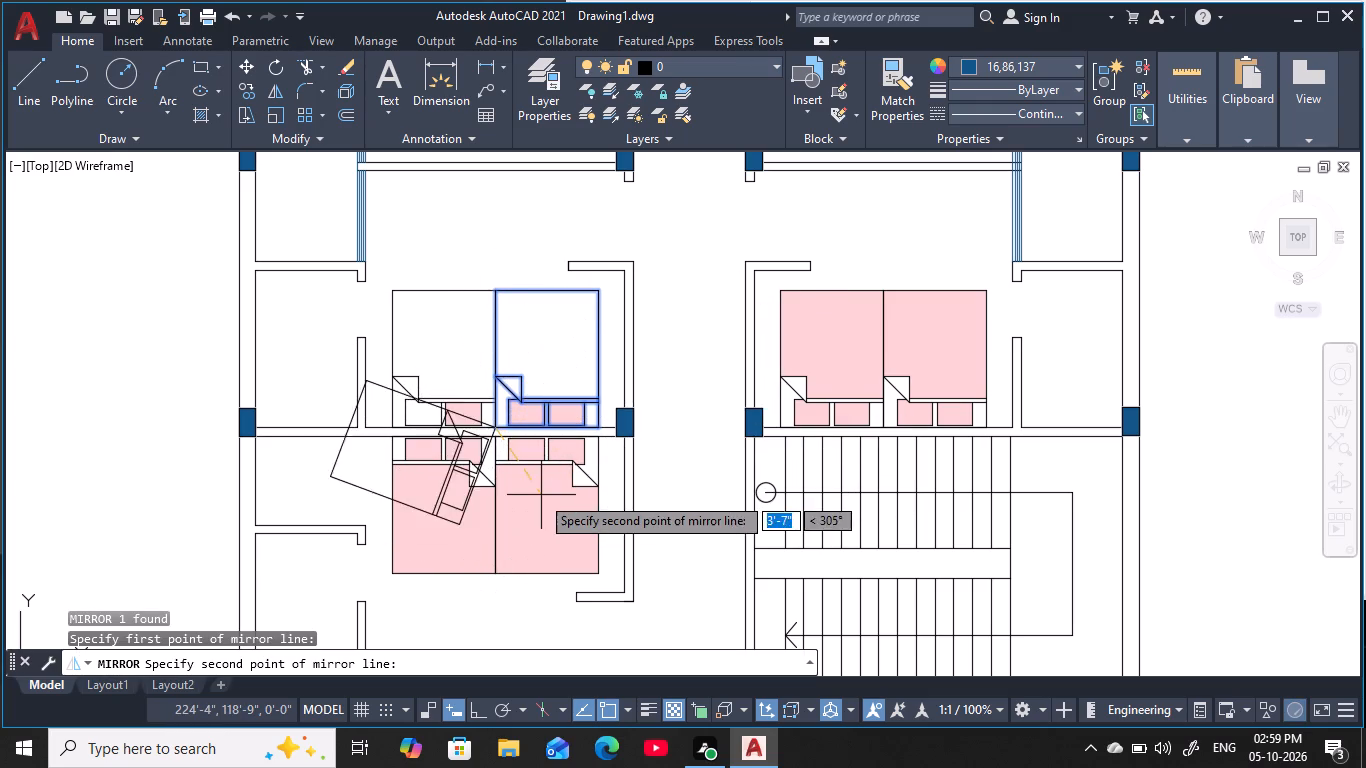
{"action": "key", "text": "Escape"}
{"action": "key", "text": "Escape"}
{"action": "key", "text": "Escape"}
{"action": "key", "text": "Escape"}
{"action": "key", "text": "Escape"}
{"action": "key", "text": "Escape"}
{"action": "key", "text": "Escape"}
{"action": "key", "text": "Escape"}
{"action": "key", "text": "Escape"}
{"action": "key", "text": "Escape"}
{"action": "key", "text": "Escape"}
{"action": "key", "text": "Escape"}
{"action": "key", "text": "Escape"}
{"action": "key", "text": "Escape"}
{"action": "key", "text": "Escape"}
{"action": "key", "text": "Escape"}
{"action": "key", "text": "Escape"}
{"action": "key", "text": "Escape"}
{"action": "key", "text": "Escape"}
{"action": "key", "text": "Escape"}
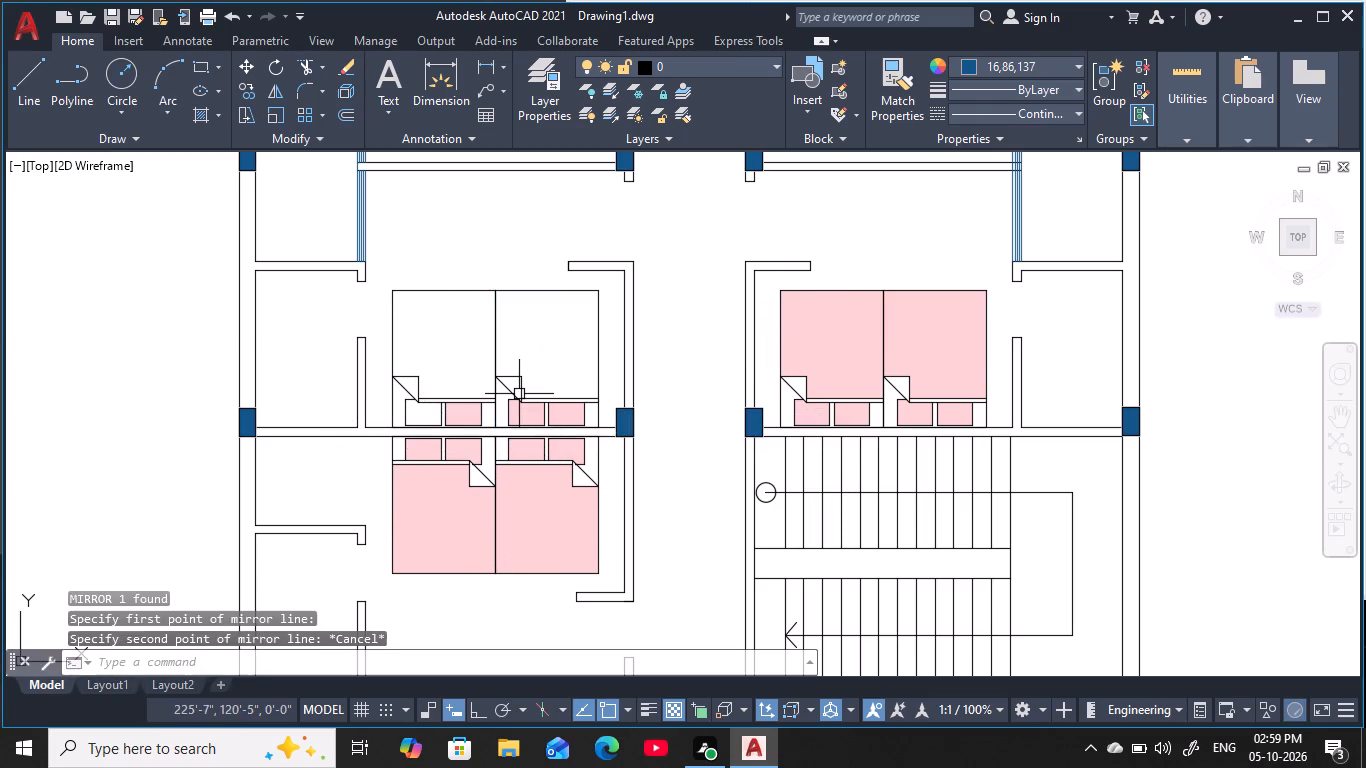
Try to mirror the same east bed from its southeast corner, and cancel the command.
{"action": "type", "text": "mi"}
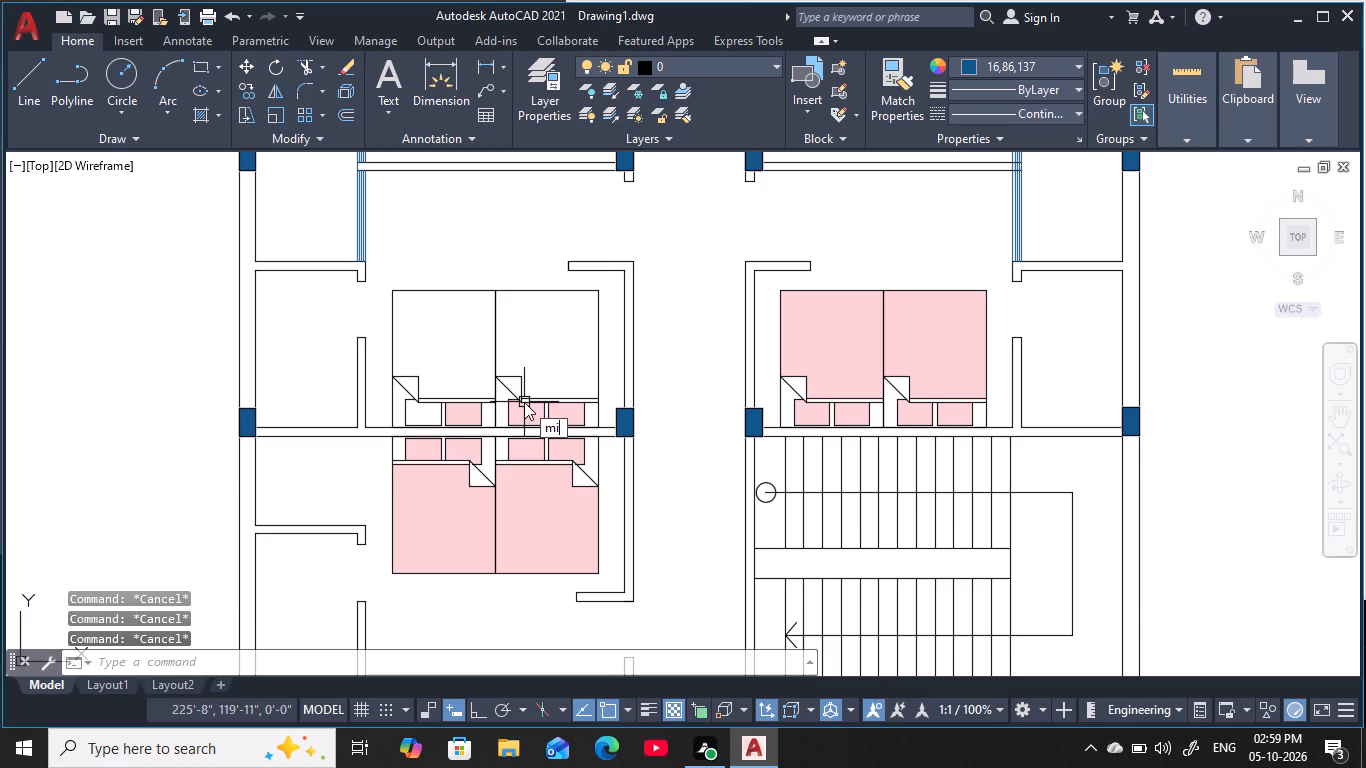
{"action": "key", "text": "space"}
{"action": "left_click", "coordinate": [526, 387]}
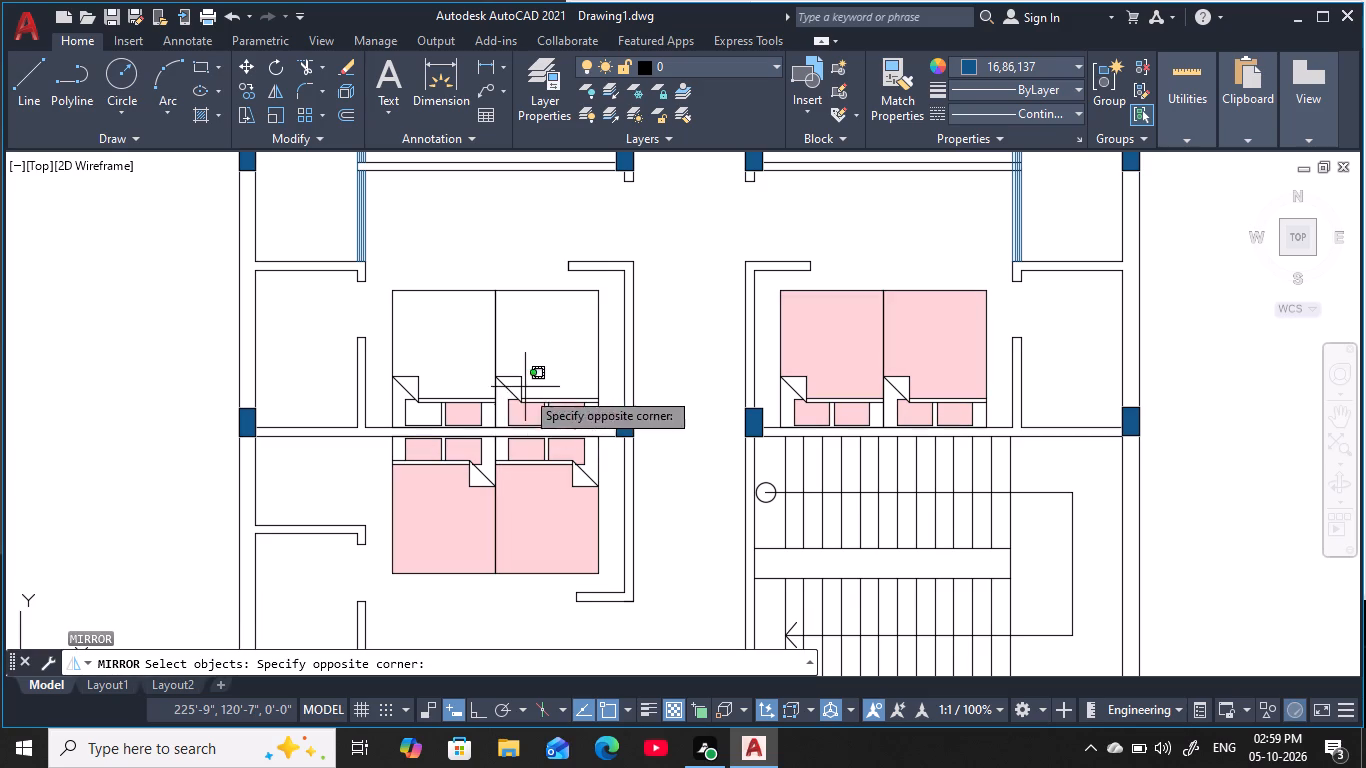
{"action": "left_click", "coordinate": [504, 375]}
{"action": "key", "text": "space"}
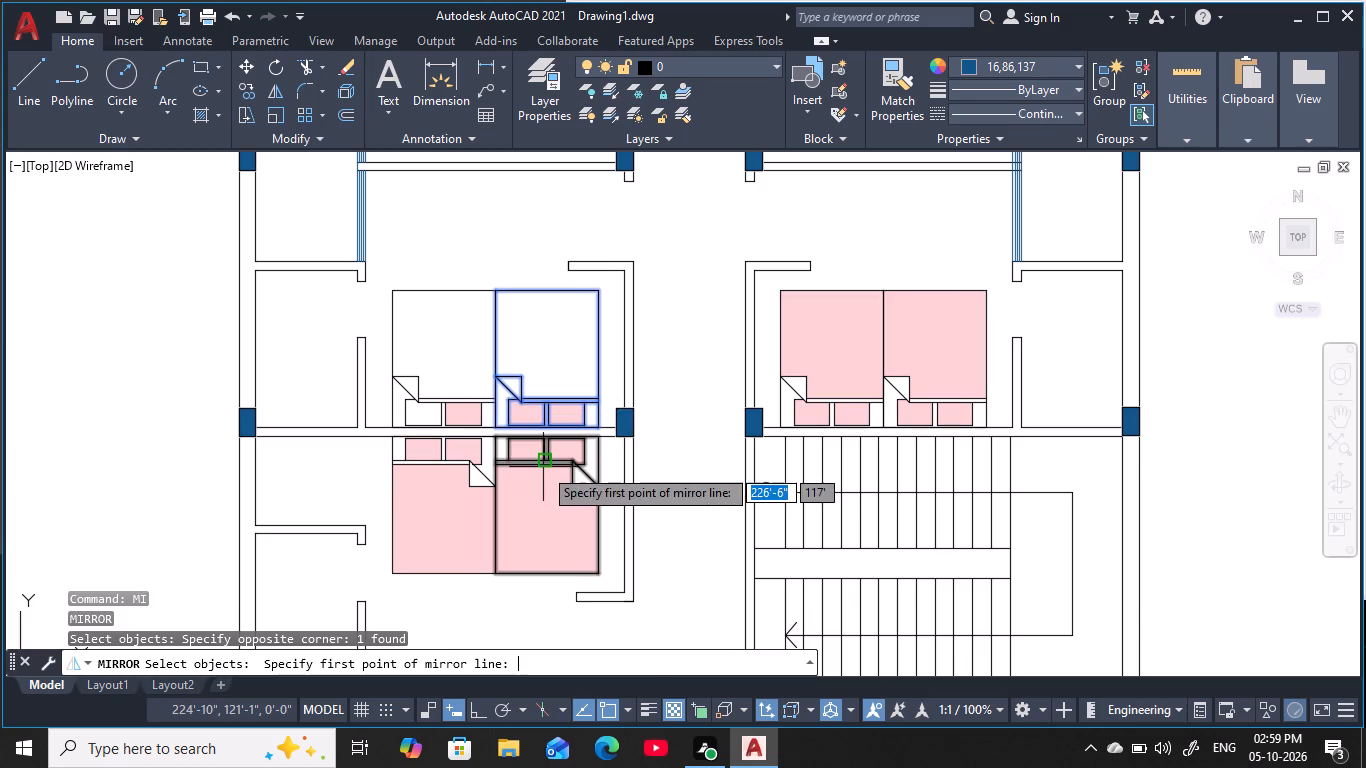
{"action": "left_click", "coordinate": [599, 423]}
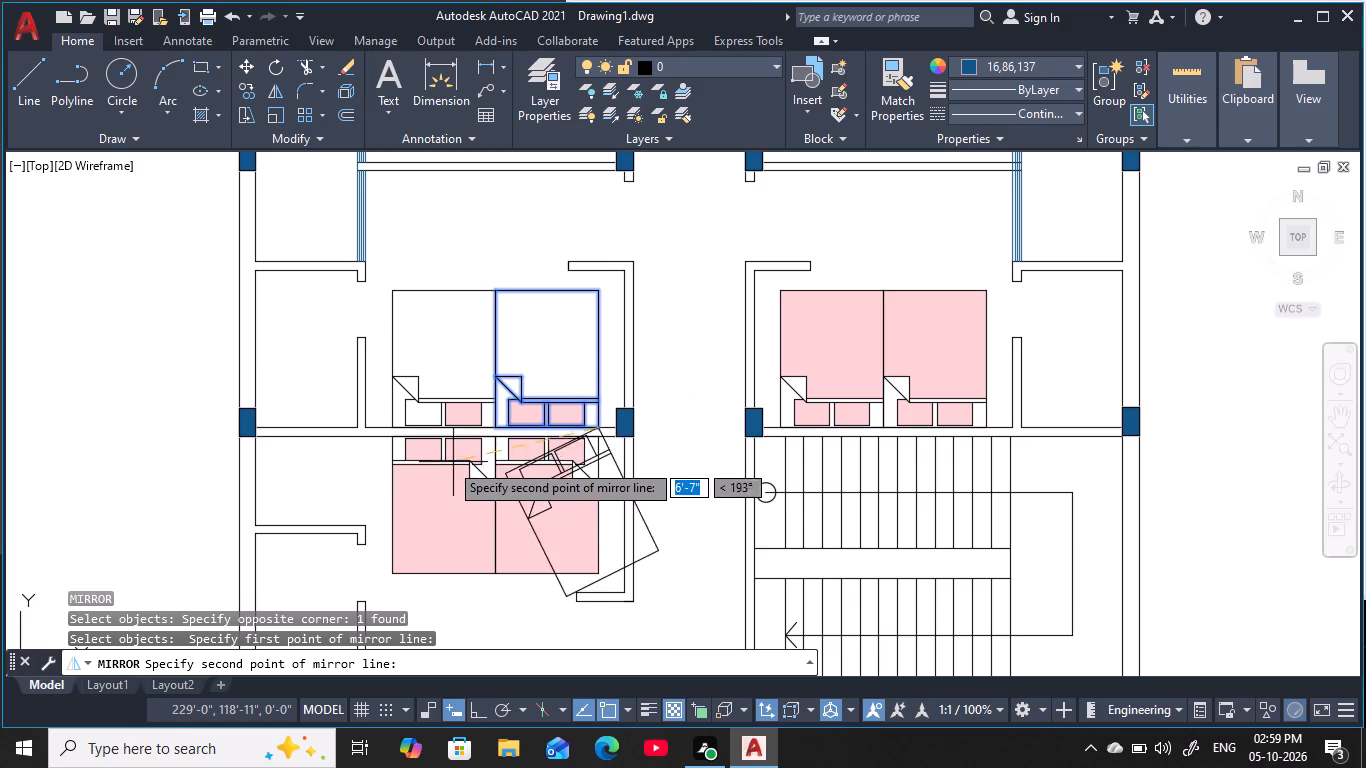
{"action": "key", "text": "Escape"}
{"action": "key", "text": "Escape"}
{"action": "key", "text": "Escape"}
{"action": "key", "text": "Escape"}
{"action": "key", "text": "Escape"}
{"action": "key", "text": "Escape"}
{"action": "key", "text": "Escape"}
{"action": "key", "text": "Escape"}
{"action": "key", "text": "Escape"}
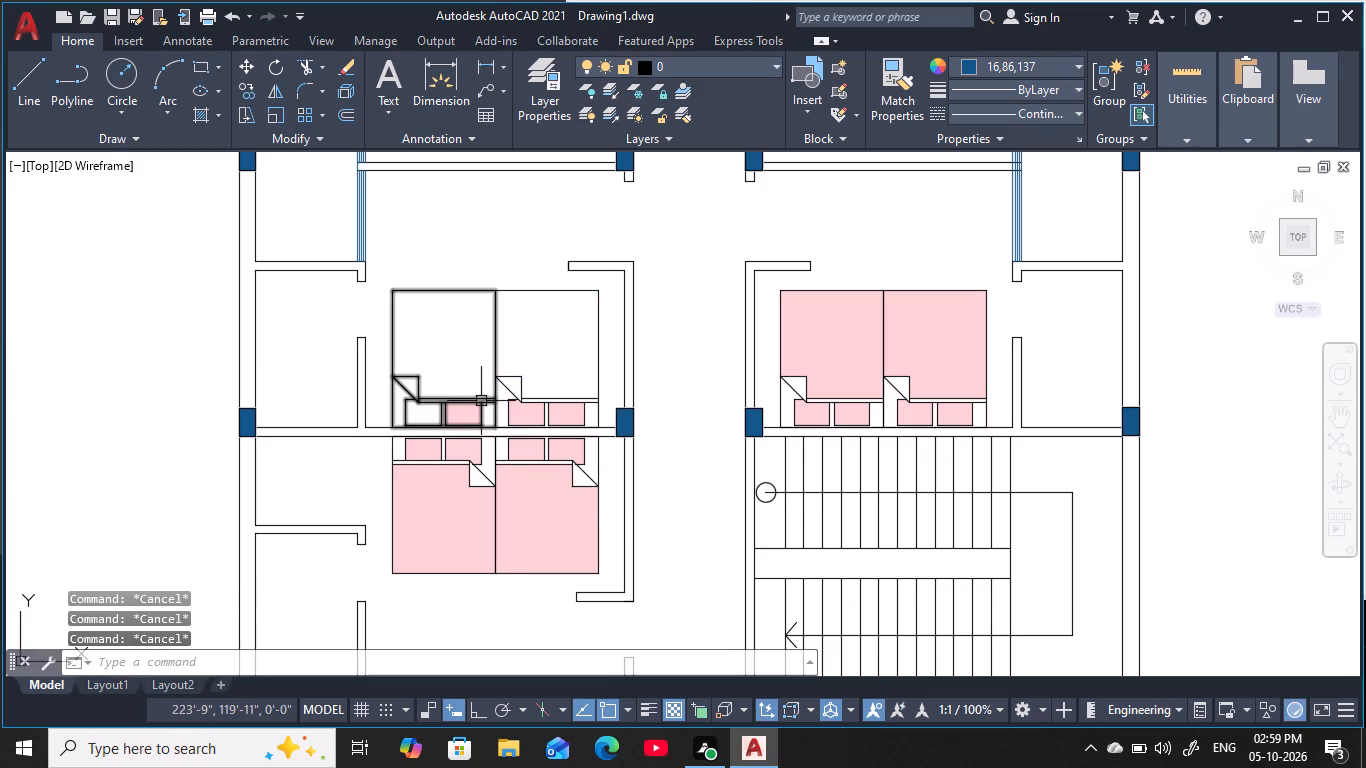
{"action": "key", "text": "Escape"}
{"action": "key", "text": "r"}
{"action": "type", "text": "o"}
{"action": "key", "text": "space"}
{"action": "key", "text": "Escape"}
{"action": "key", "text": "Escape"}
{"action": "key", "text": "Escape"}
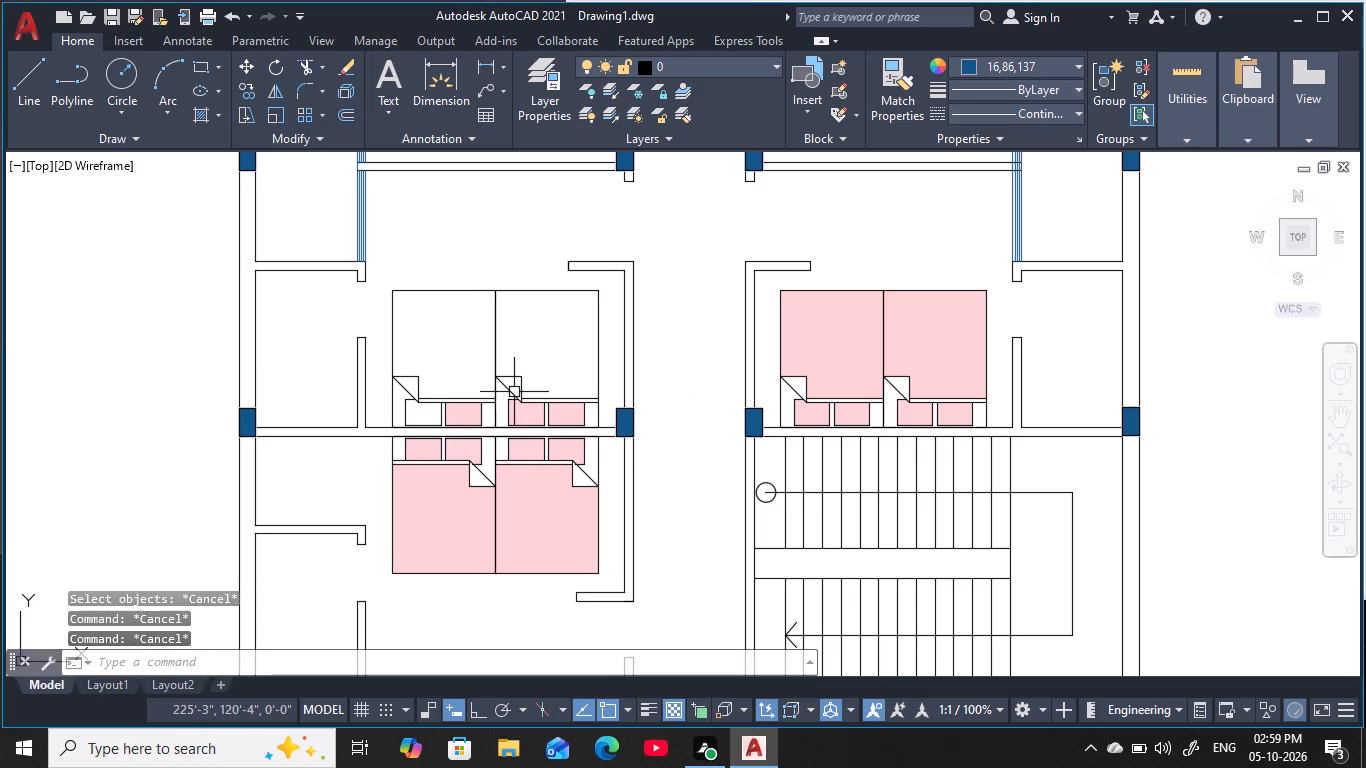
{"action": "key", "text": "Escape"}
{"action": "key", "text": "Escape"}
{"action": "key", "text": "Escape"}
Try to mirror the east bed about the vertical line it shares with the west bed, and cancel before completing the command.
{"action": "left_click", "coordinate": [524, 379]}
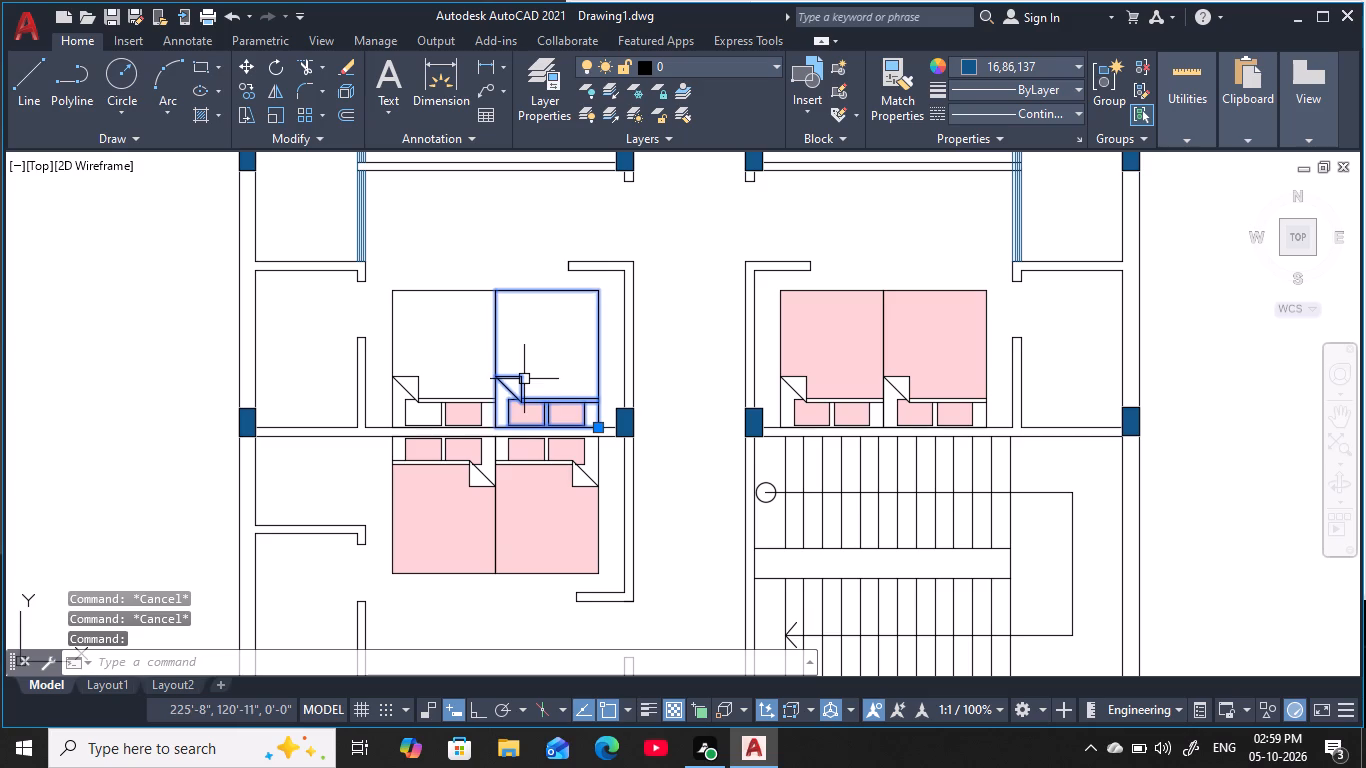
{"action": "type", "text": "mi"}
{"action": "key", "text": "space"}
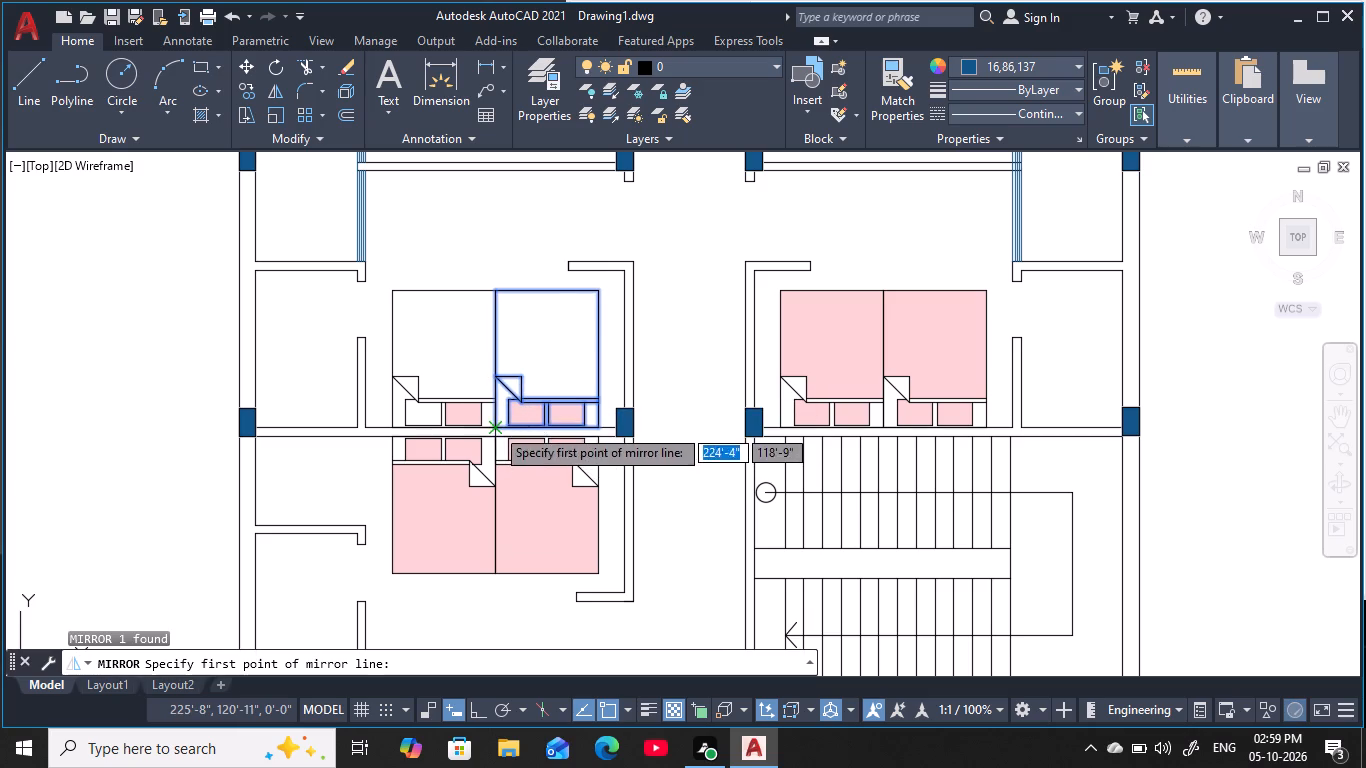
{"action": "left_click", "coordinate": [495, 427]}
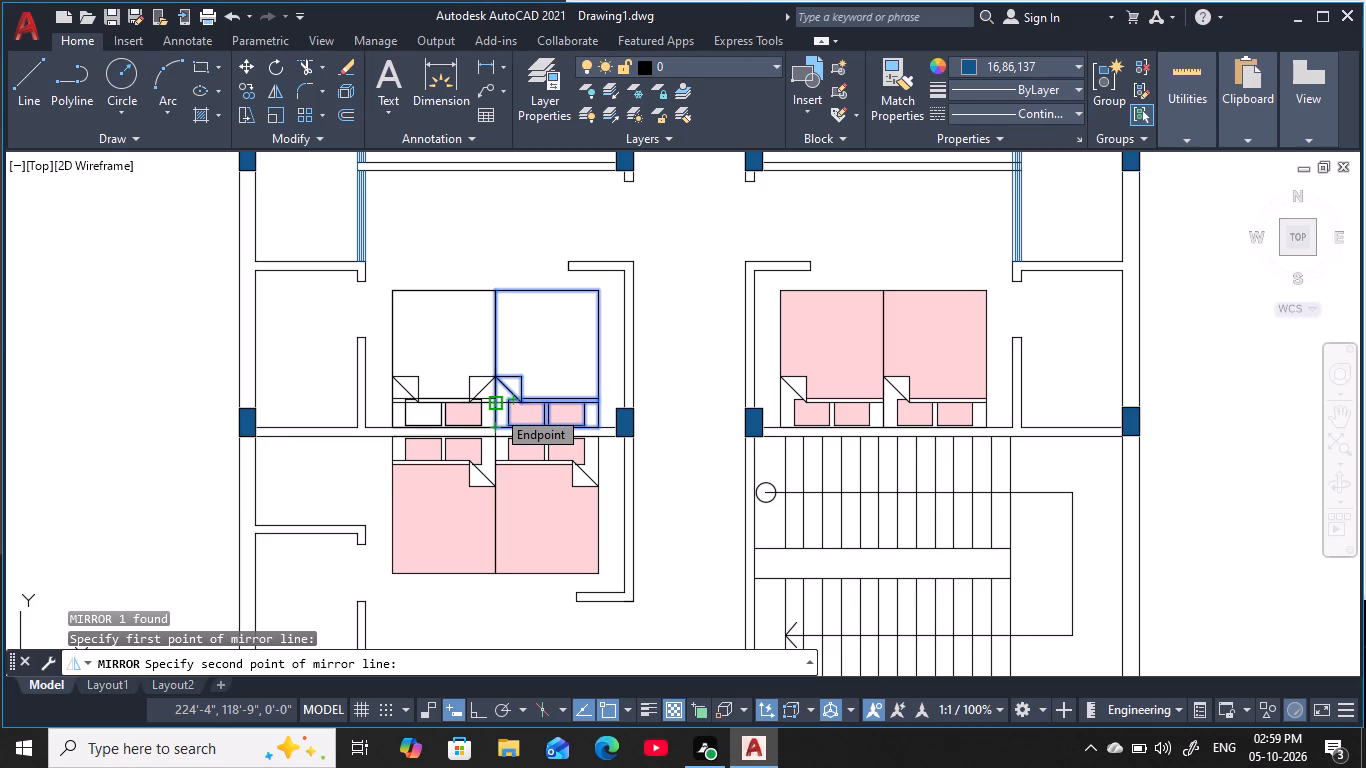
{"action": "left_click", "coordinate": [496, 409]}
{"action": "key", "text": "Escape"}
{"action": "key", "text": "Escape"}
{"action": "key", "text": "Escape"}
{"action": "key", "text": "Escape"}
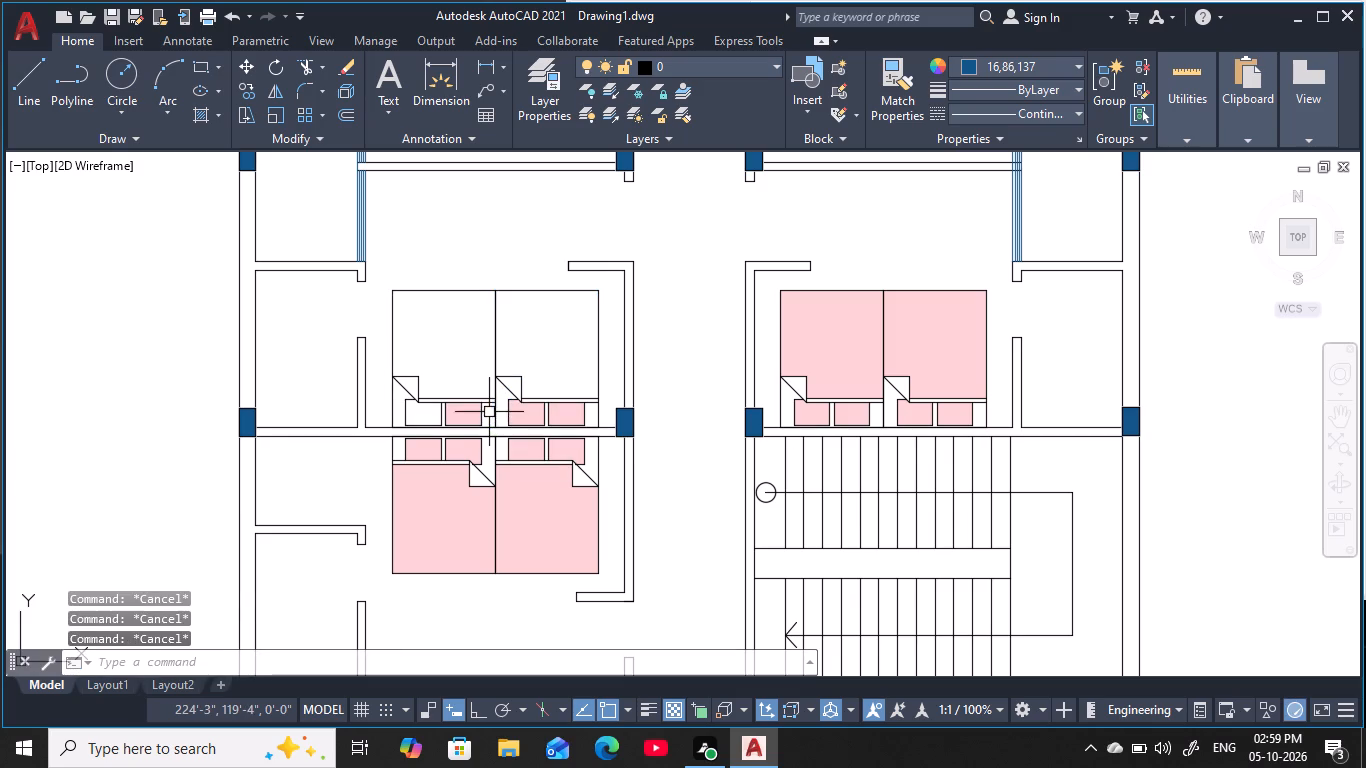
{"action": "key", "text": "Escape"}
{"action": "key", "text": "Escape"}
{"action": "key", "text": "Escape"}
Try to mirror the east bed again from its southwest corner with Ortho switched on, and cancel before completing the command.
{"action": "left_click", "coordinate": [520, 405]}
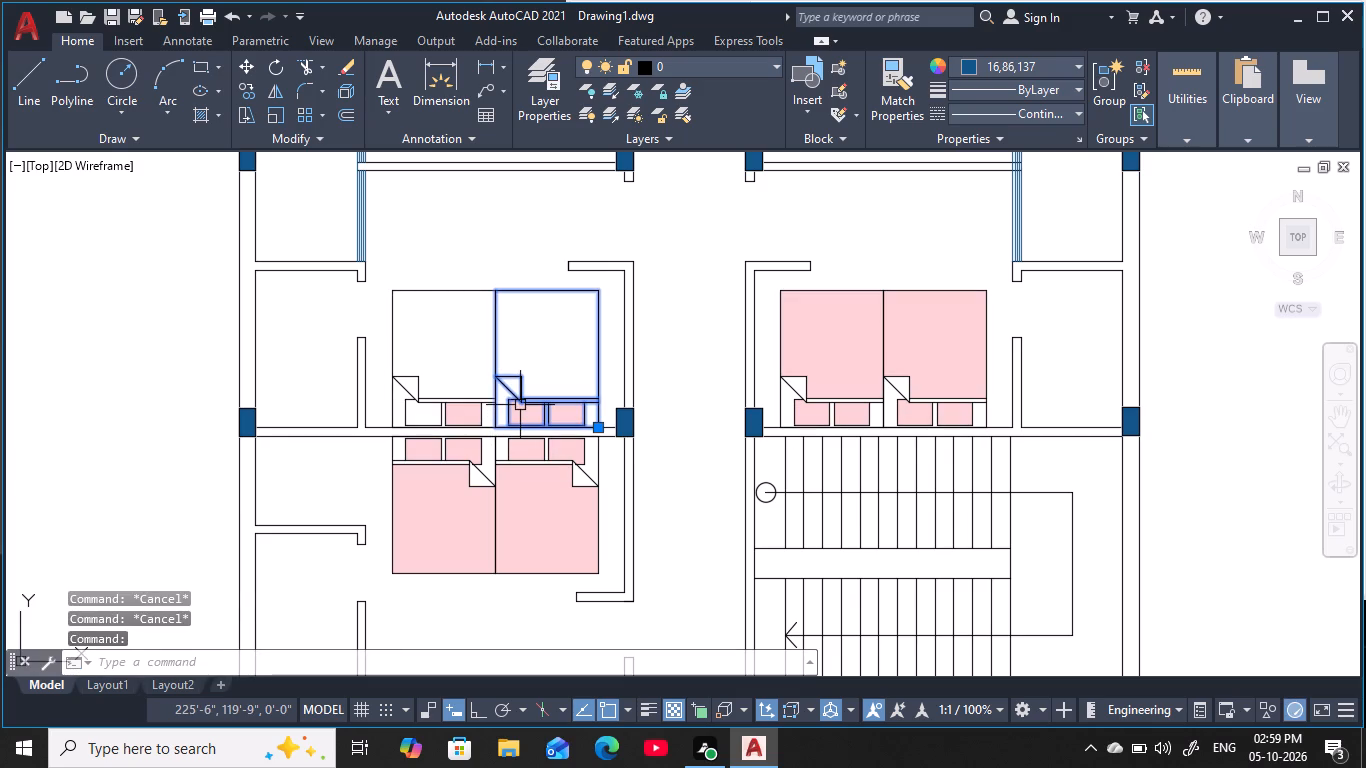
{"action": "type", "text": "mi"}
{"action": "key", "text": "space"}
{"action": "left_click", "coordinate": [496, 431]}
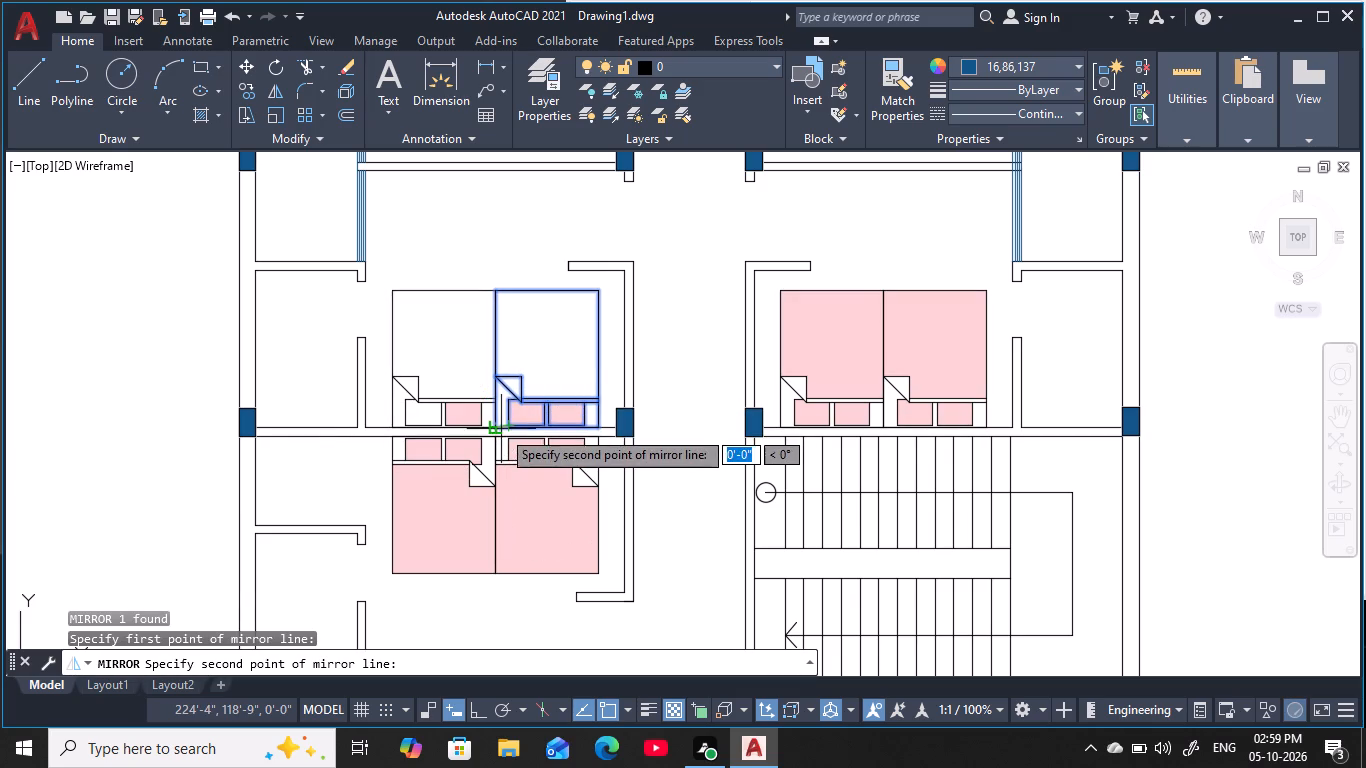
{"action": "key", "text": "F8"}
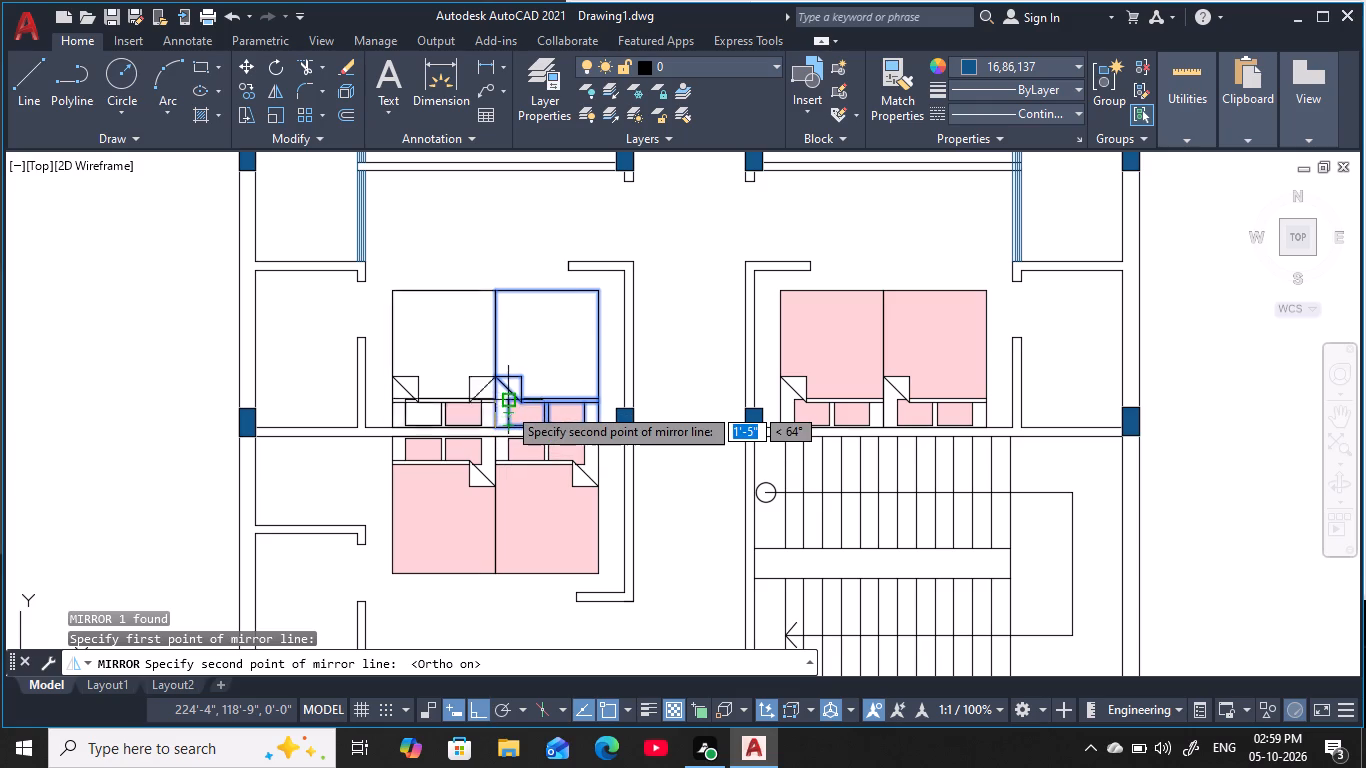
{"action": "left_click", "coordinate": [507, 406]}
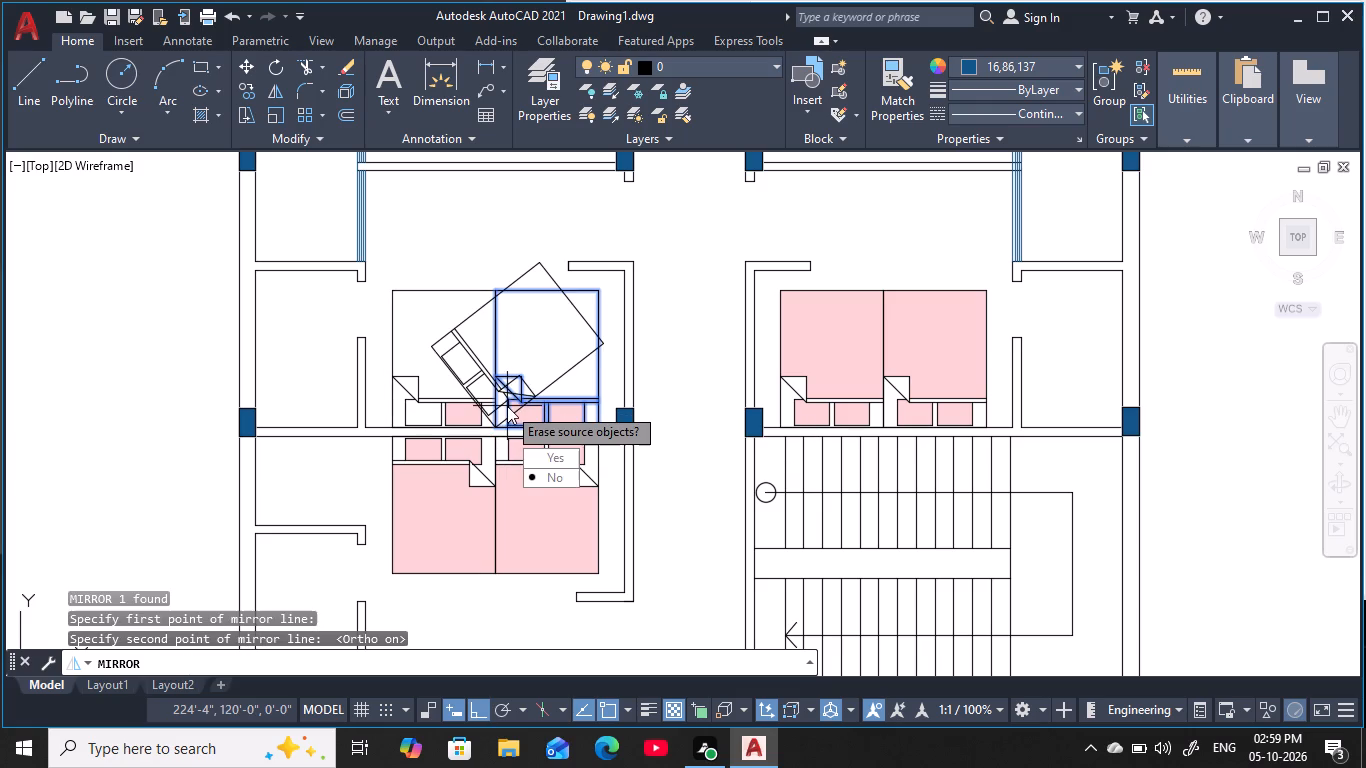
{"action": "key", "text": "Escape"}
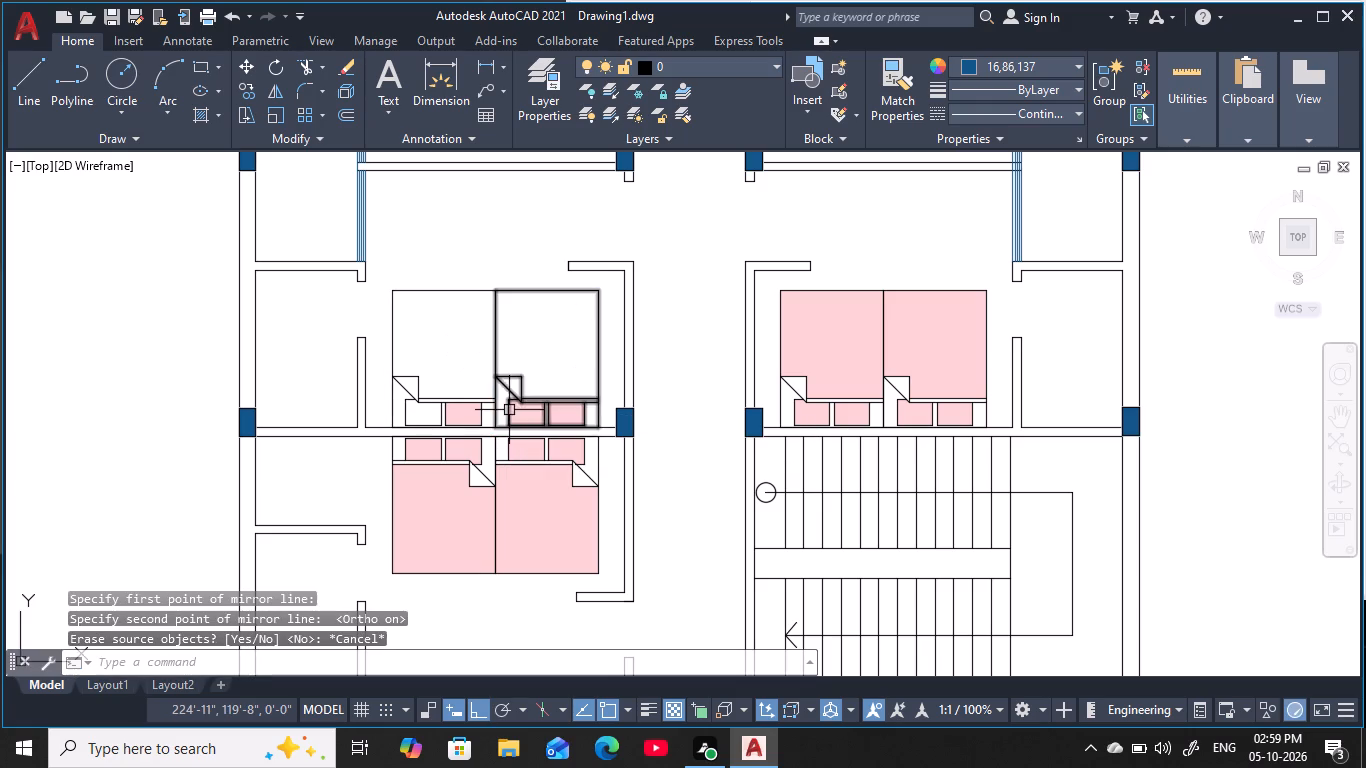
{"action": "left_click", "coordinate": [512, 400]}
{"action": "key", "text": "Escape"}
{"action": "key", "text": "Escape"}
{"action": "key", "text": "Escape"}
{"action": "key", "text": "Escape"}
Move the unfilled east bed horizontally out of the bedroom to the open area west of the building.
{"action": "left_click", "coordinate": [520, 397]}
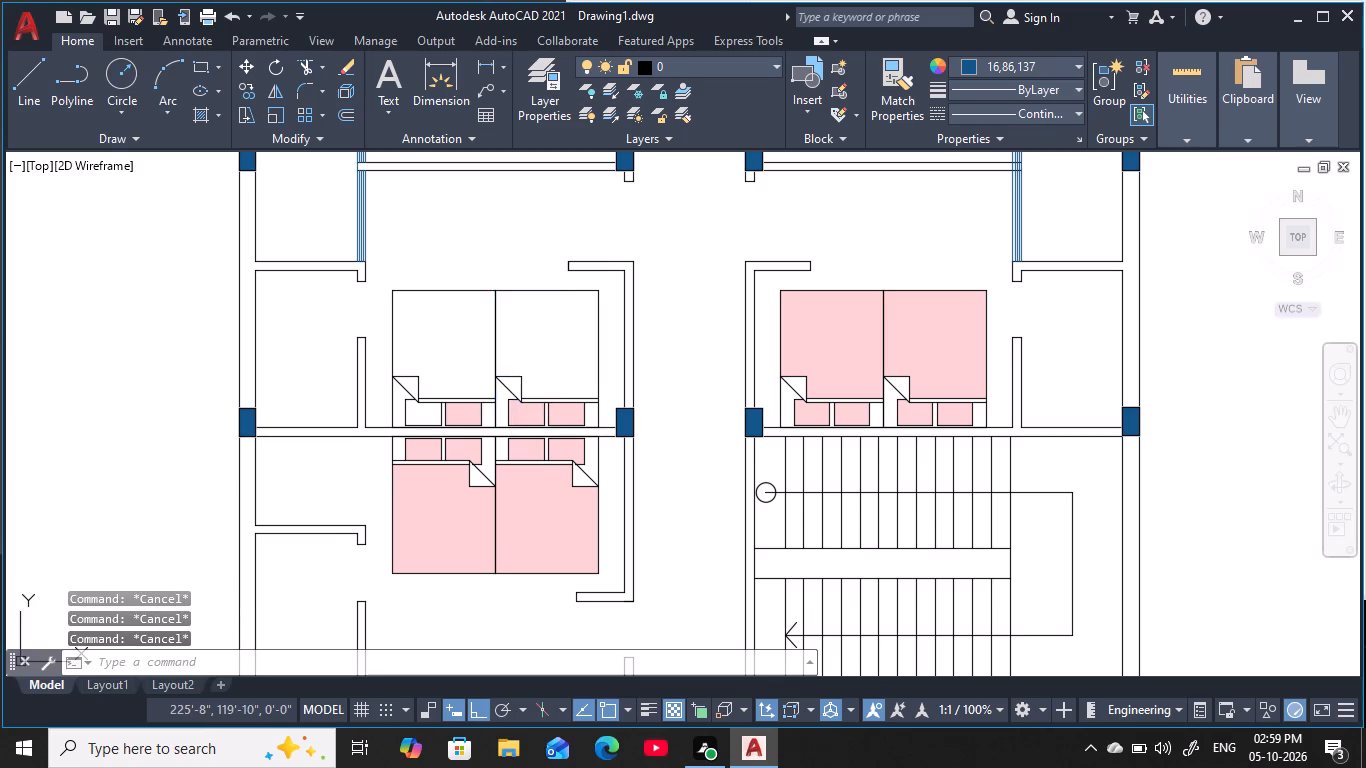
{"action": "type", "text": "m"}
{"action": "key", "text": "space"}
{"action": "left_click", "coordinate": [514, 399]}
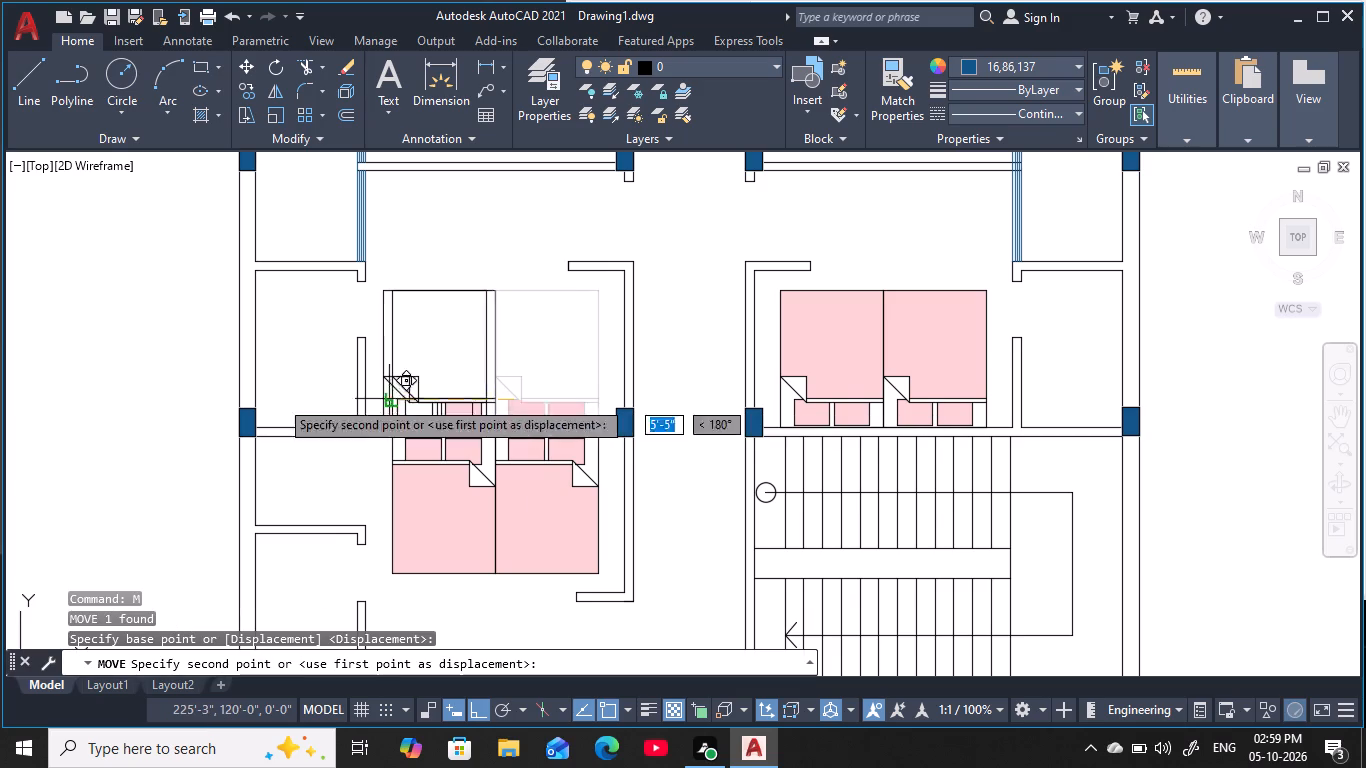
{"action": "left_click", "coordinate": [75, 401]}
{"action": "key", "text": "Escape"}
{"action": "key", "text": "Escape"}
{"action": "key", "text": "Escape"}
{"action": "key", "text": "Escape"}
{"action": "key", "text": "Escape"}
{"action": "key", "text": "Escape"}
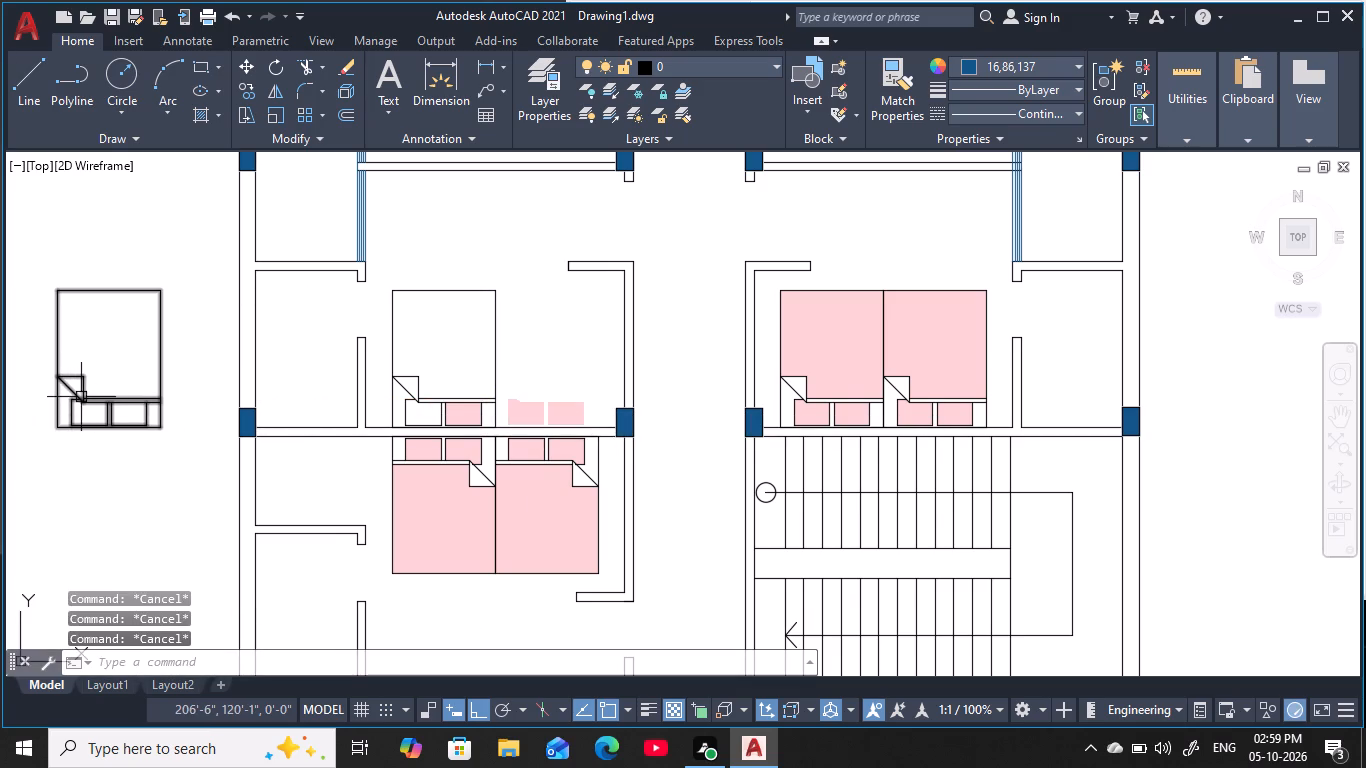
{"action": "key", "text": "Escape"}
{"action": "key", "text": "Escape"}
{"action": "key", "text": "Escape"}
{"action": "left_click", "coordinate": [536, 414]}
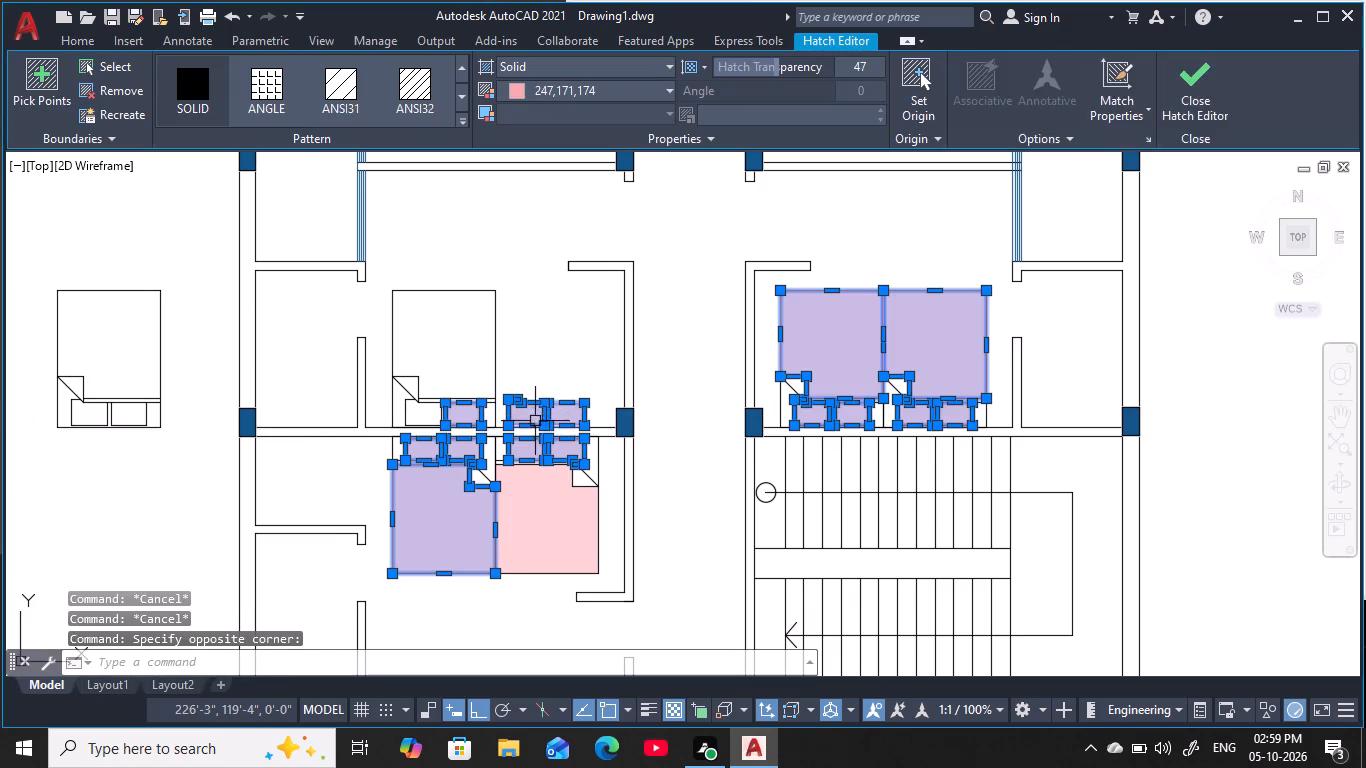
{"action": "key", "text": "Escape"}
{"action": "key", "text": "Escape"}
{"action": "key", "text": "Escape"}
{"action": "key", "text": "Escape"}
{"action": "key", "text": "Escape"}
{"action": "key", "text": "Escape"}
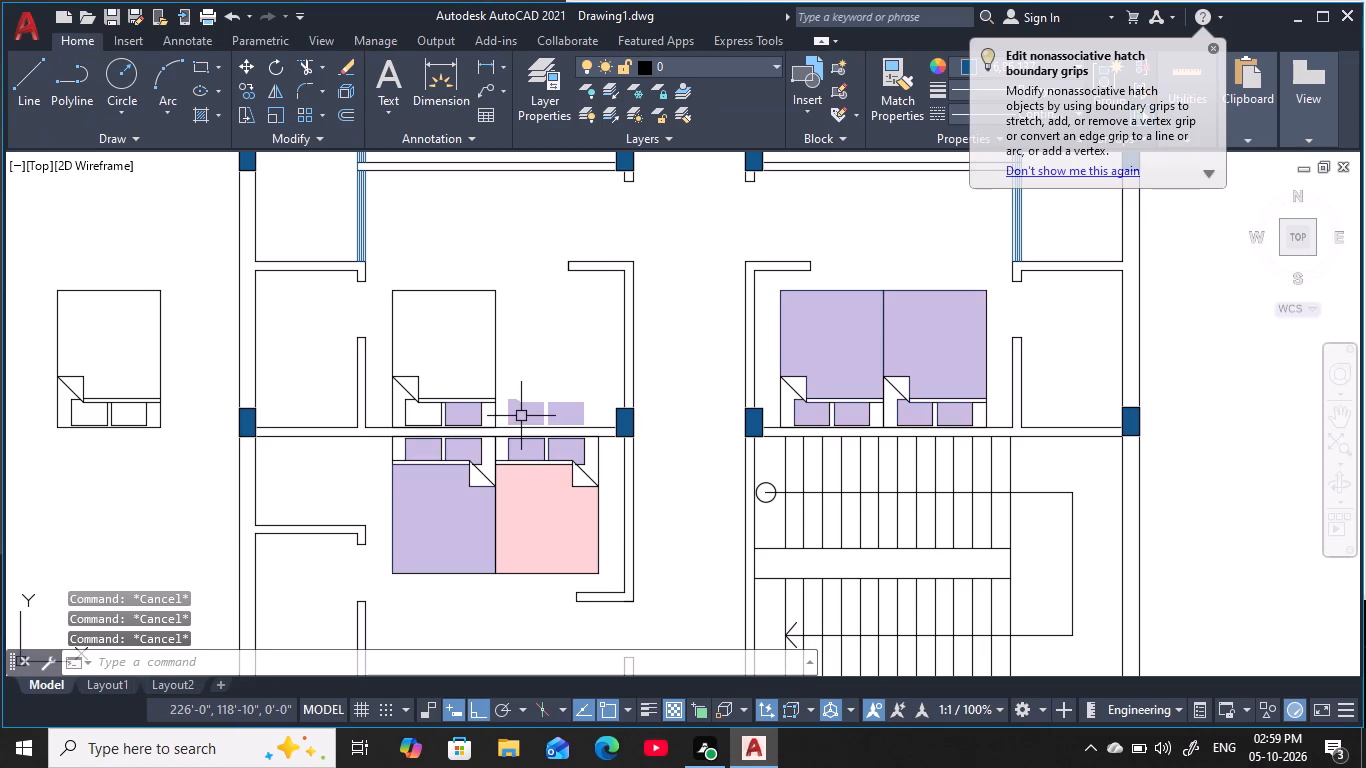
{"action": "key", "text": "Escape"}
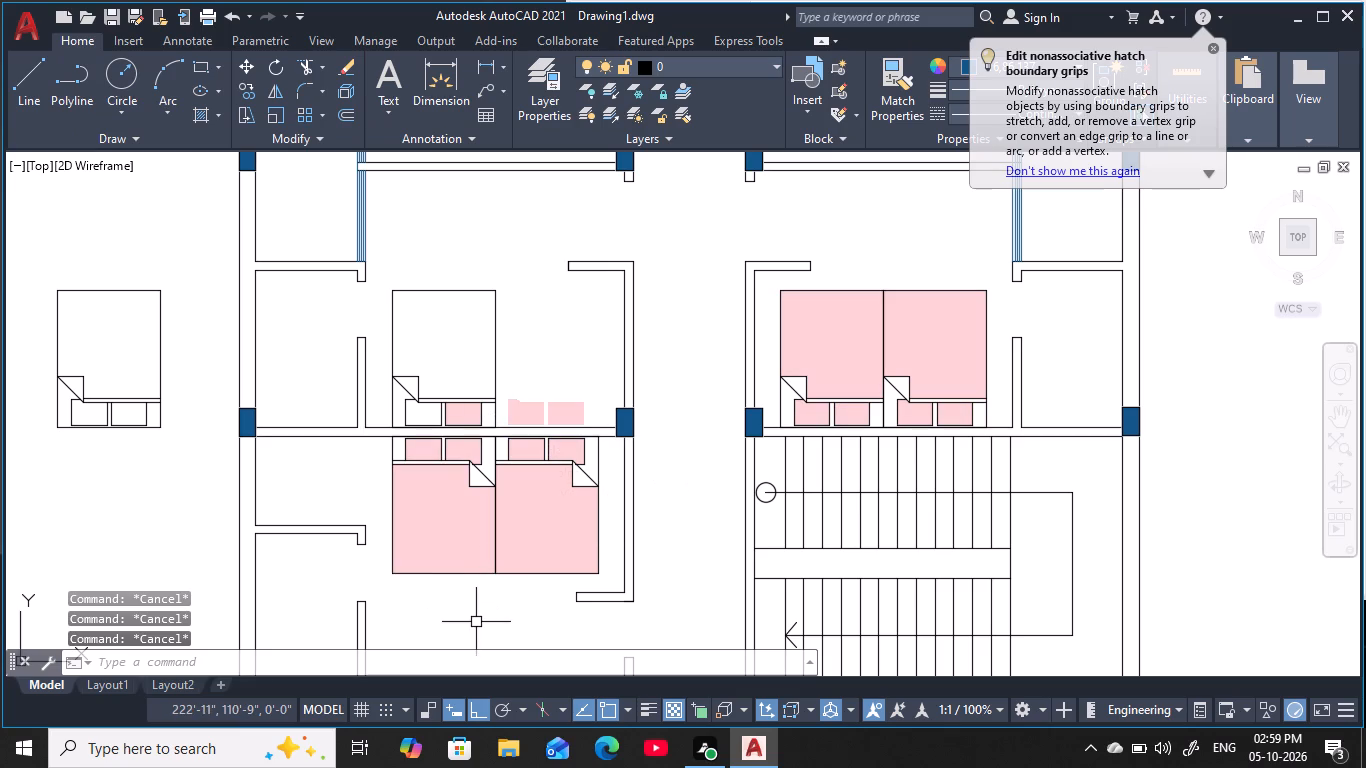
Trim away the two leftover pink pillow hatches where the east bed stood in the southwest bedroom.
{"action": "type", "text": "tr"}
{"action": "key", "text": "space"}
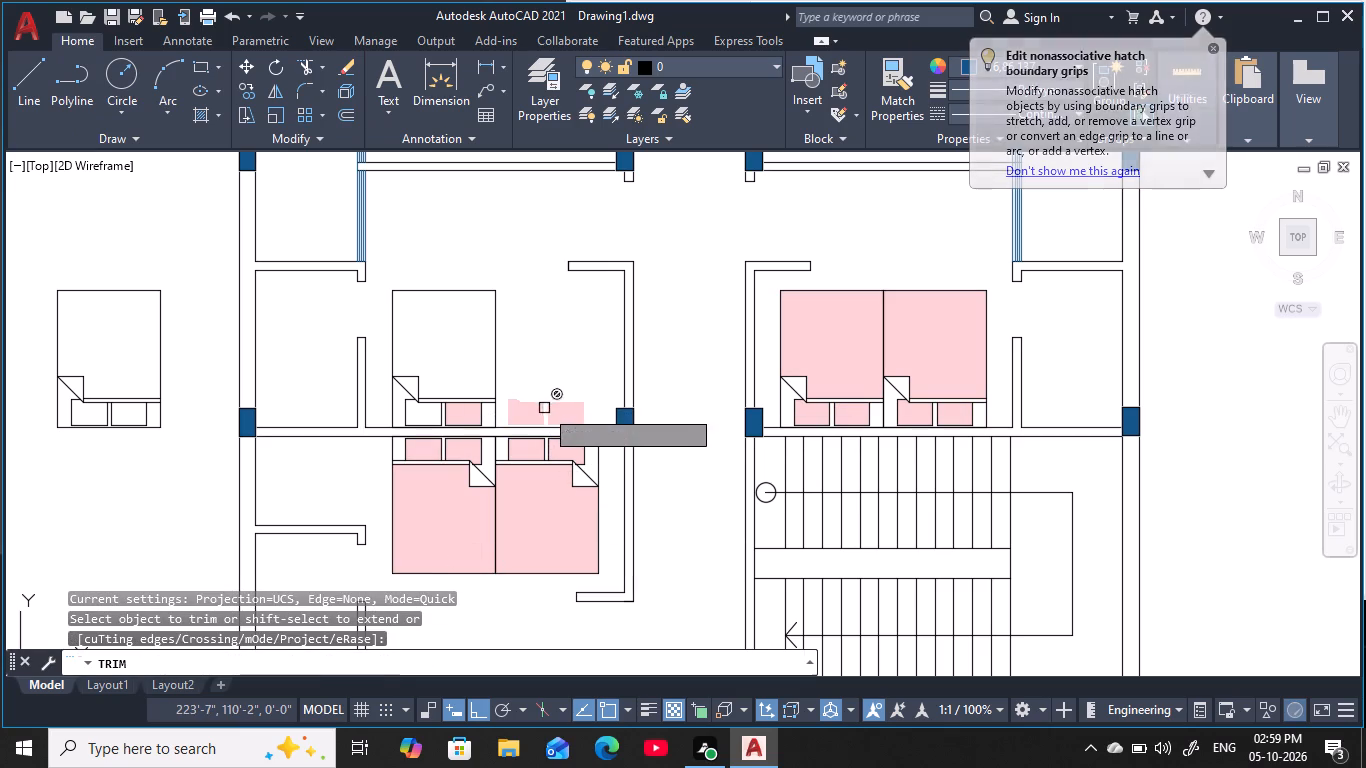
{"action": "left_click", "coordinate": [522, 414]}
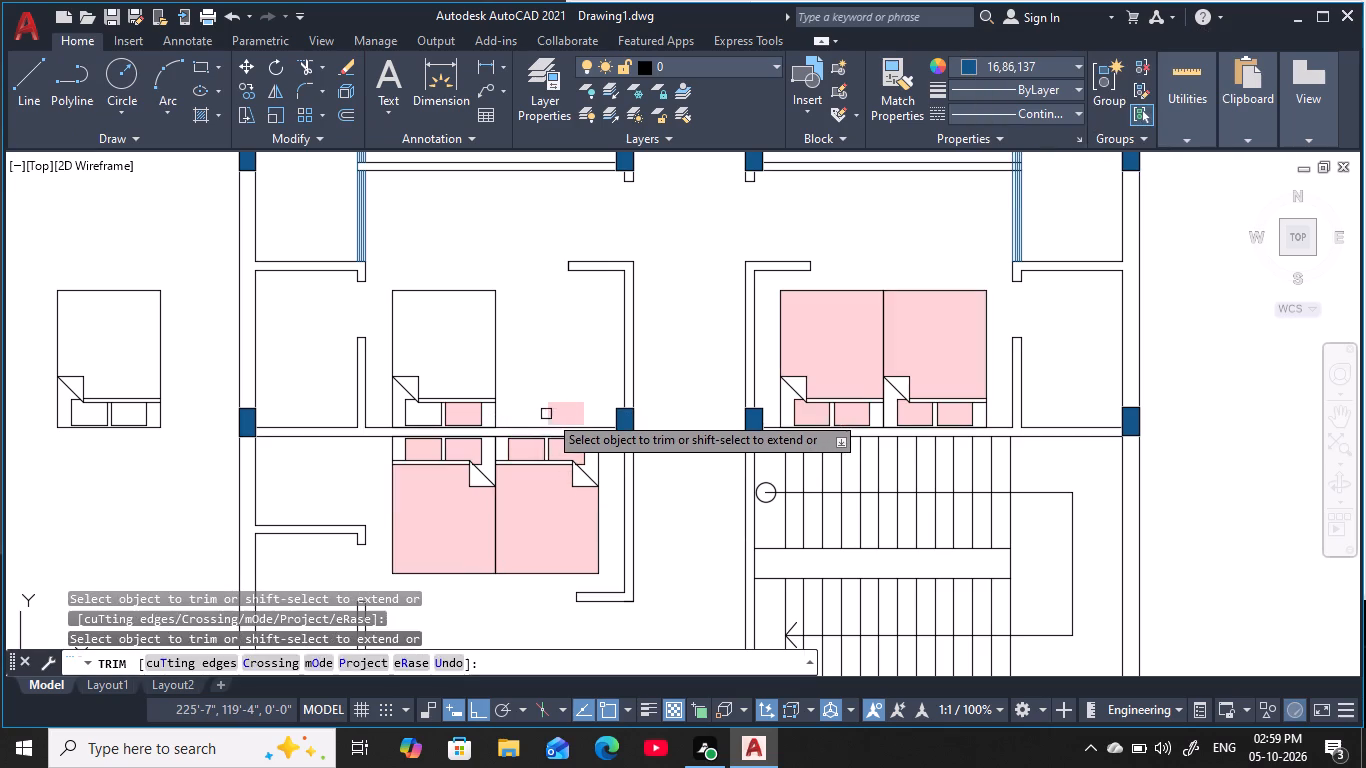
{"action": "left_click", "coordinate": [569, 414]}
{"action": "key", "text": "Escape"}
{"action": "key", "text": "Escape"}
{"action": "key", "text": "Escape"}
{"action": "key", "text": "Escape"}
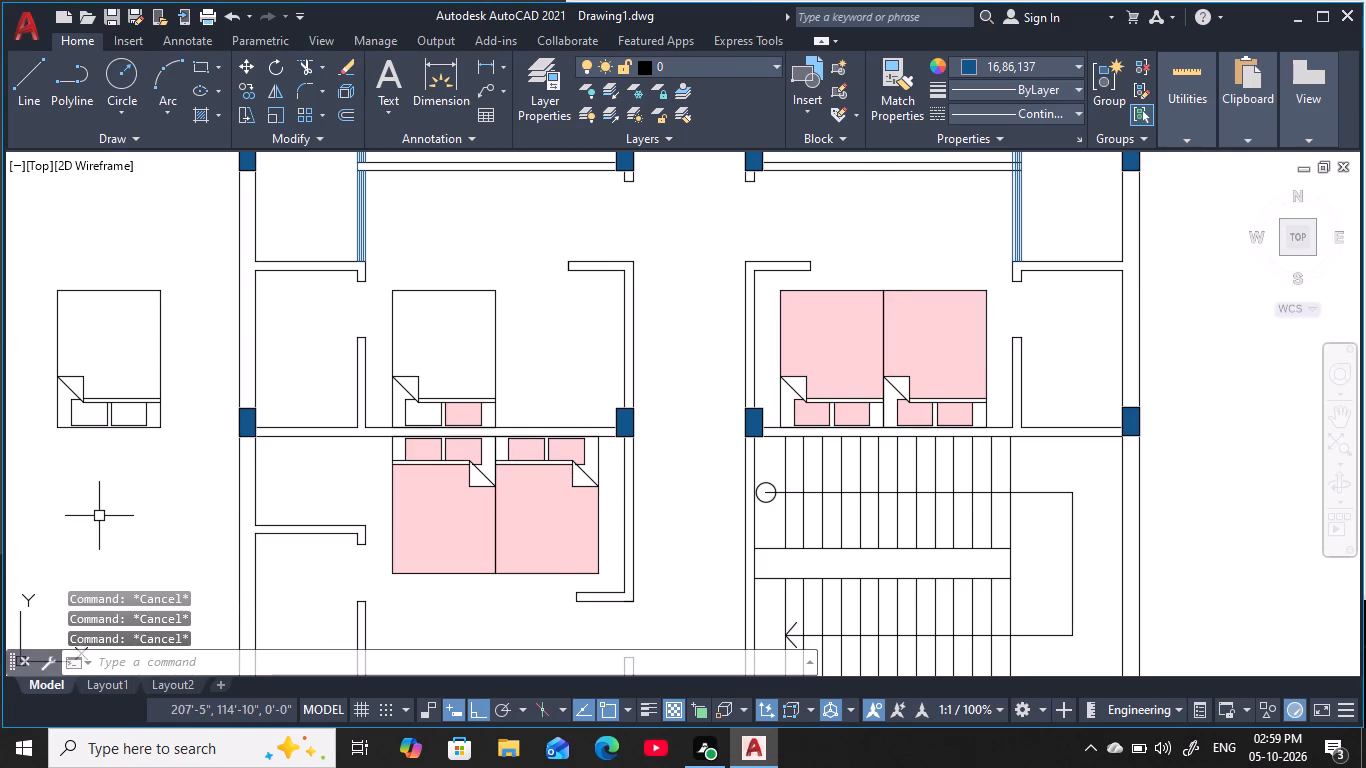
Mirror the unfilled bed west of the building about its vertical east edge, keeping the source bed.
{"action": "middle_click_drag", "start_coordinate": [99, 516], "coordinate": [472, 536]}
{"action": "key", "text": "Escape"}
{"action": "key", "text": "Escape"}
{"action": "key", "text": "Escape"}
{"action": "key", "text": "Escape"}
{"action": "key", "text": "Escape"}
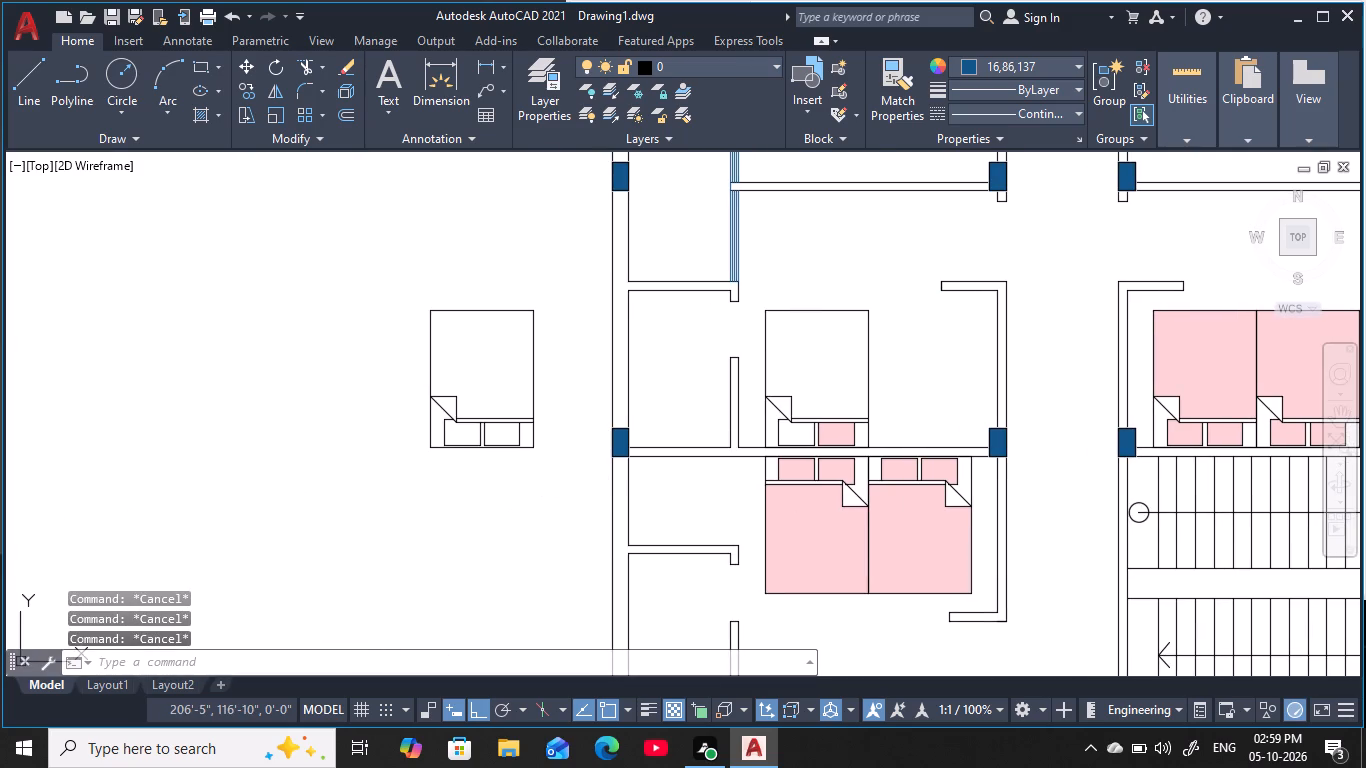
{"action": "left_click", "coordinate": [585, 495]}
{"action": "left_click", "coordinate": [349, 219]}
{"action": "key", "text": "m"}
{"action": "key", "text": "i"}
{"action": "key", "text": "space"}
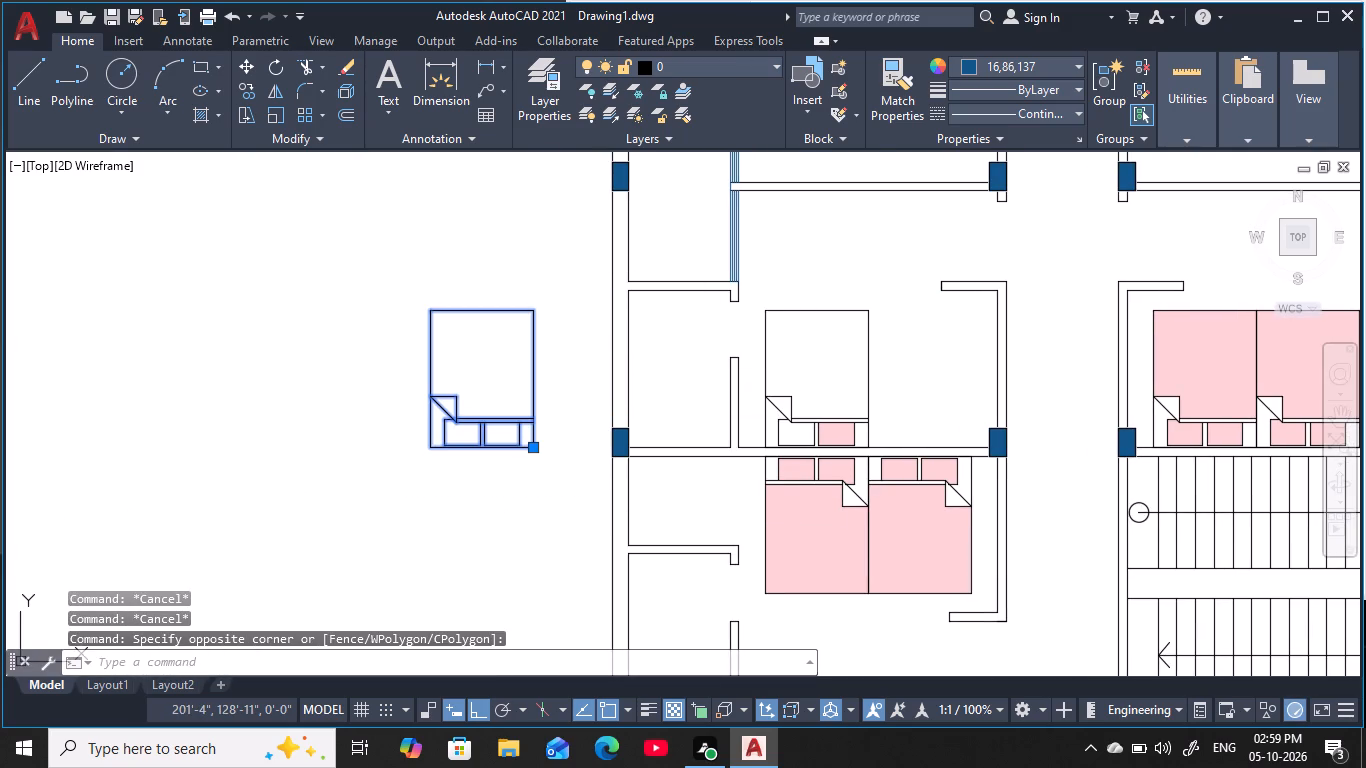
{"action": "left_click", "coordinate": [533, 444]}
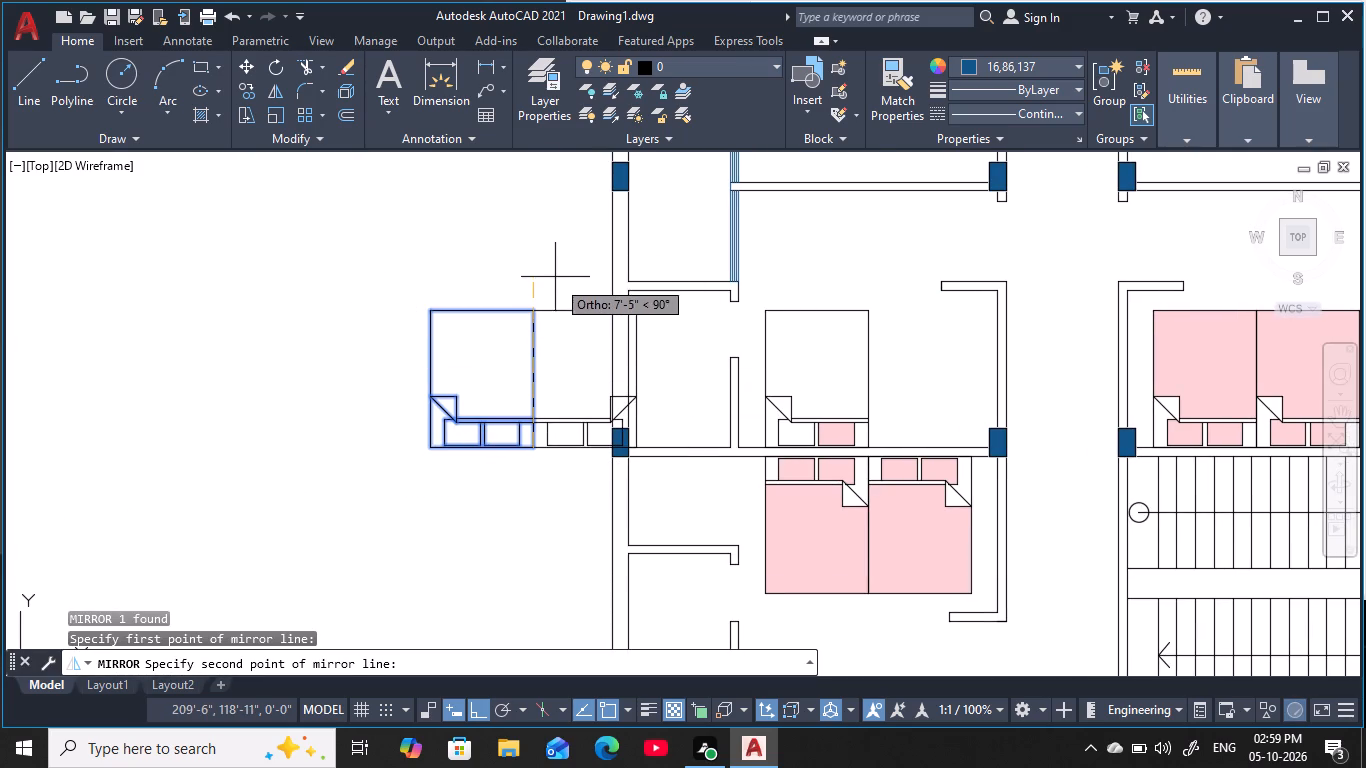
{"action": "left_click", "coordinate": [556, 270]}
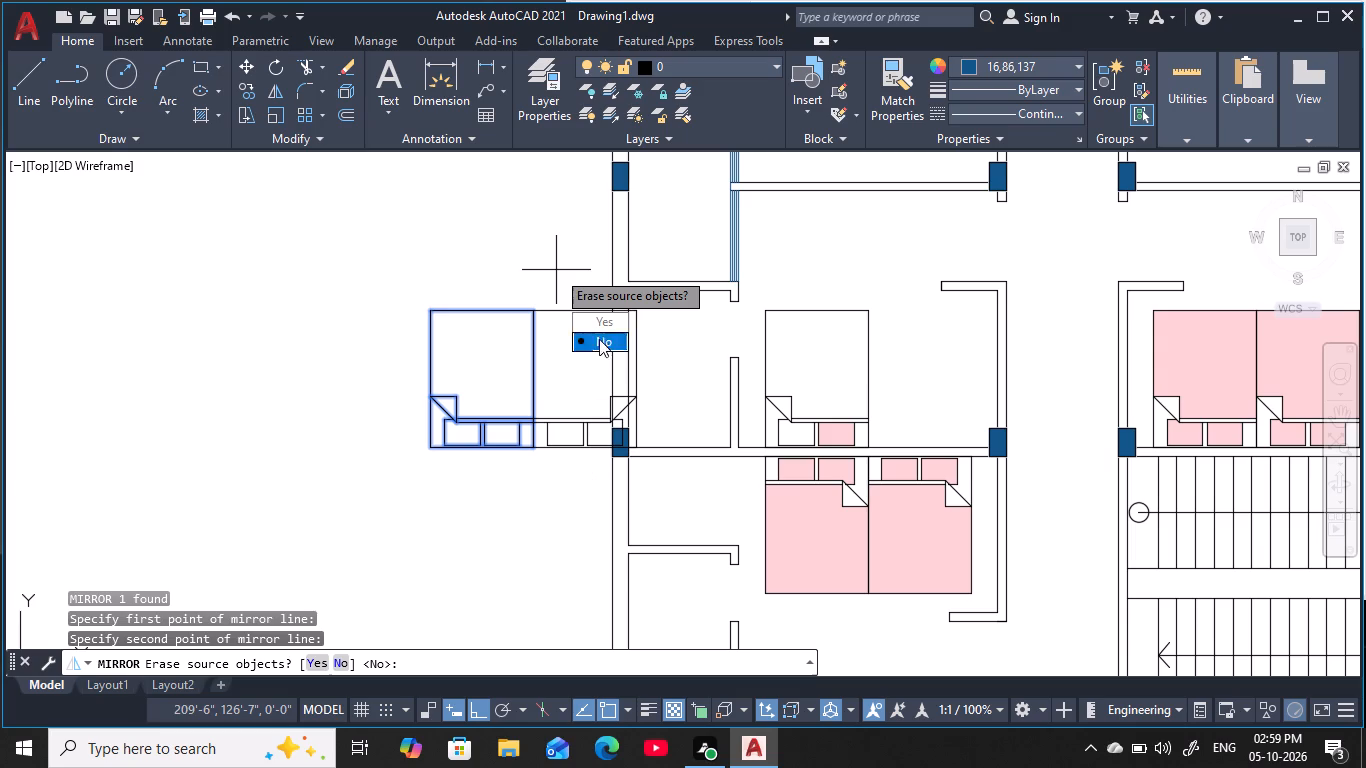
{"action": "left_click_drag", "start_coordinate": [599, 336], "coordinate": [554, 279]}
{"action": "key", "text": "Escape"}
{"action": "key", "text": "Escape"}
{"action": "key", "text": "Escape"}
{"action": "key", "text": "Escape"}
Move the mirrored bed by its southwest corner into the southwest bedroom, against the unfilled west bed's southeast corner.
{"action": "left_click", "coordinate": [571, 445]}
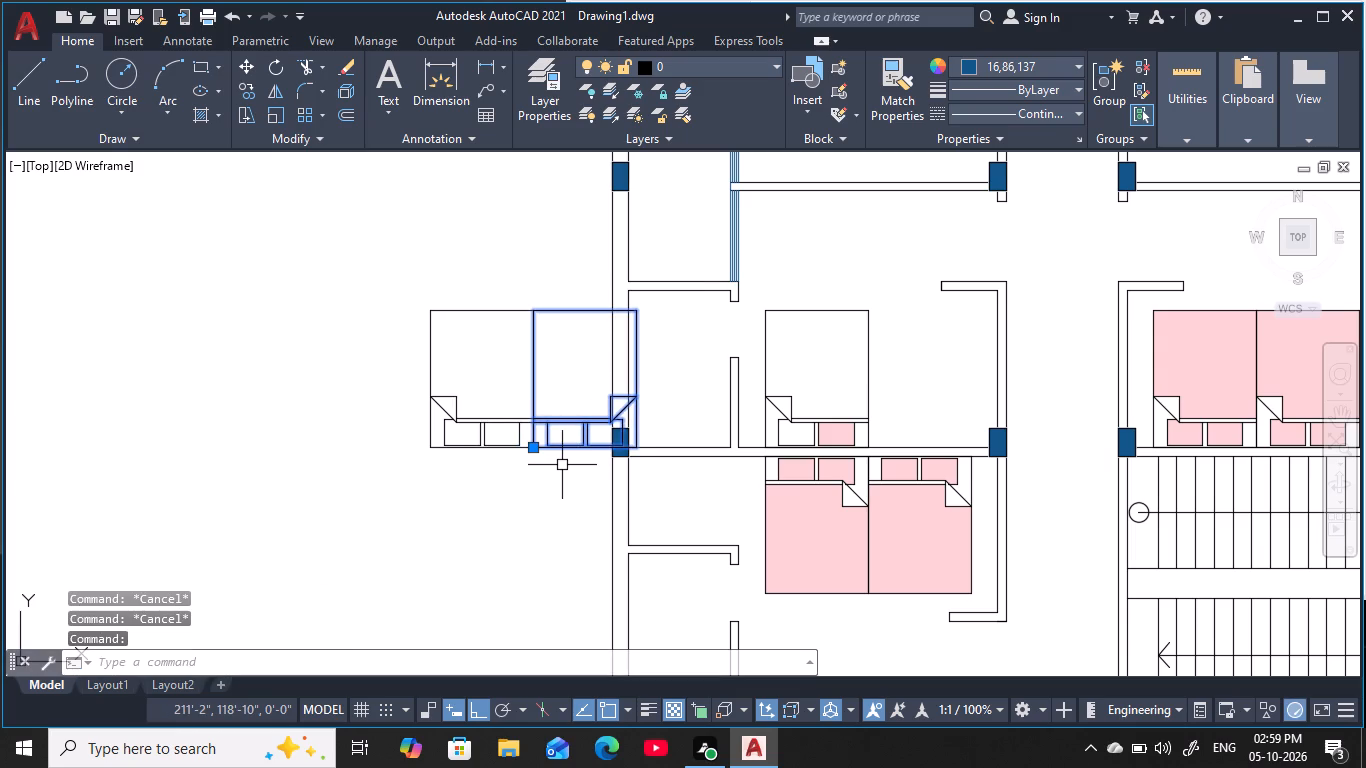
{"action": "type", "text": "m"}
{"action": "key", "text": "space"}
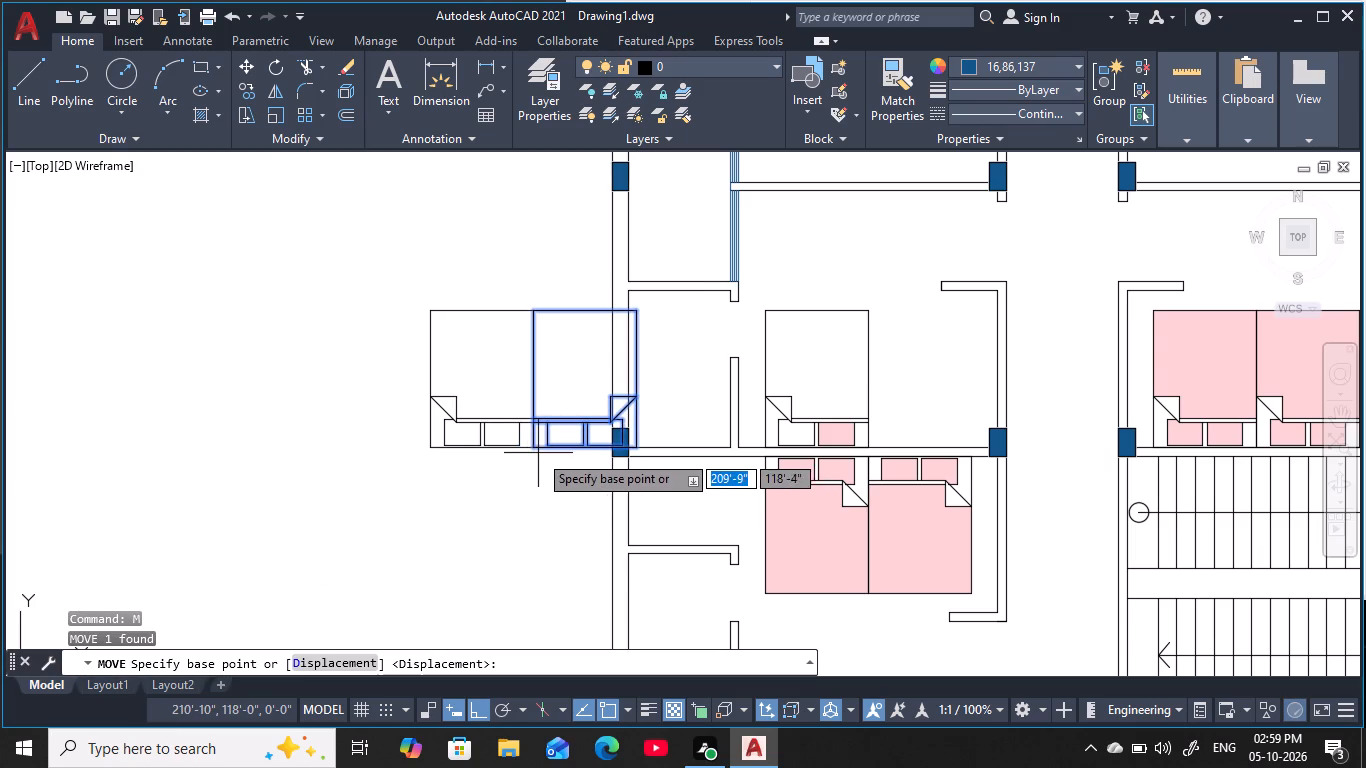
{"action": "left_click", "coordinate": [536, 449]}
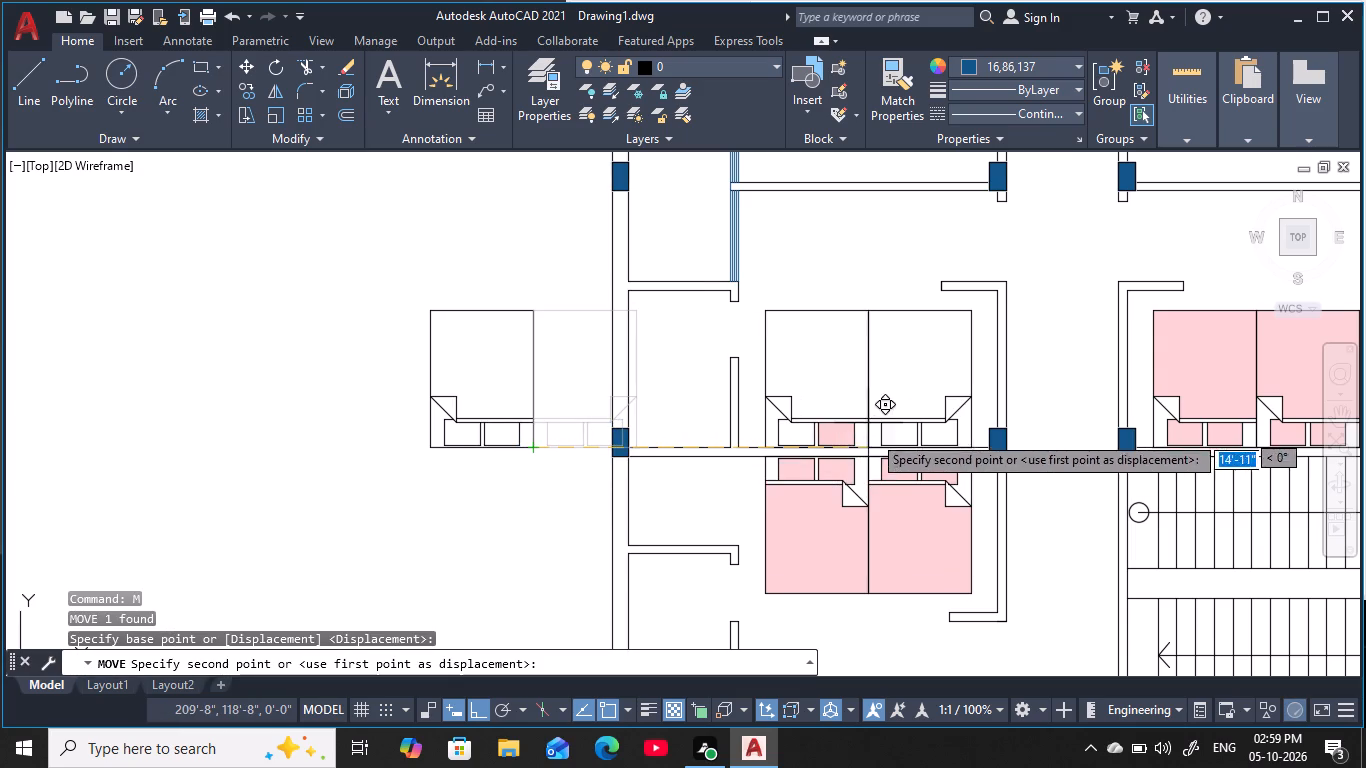
{"action": "scroll", "coordinate": [875, 442], "scroll_direction": "up", "scroll_amount": 3}
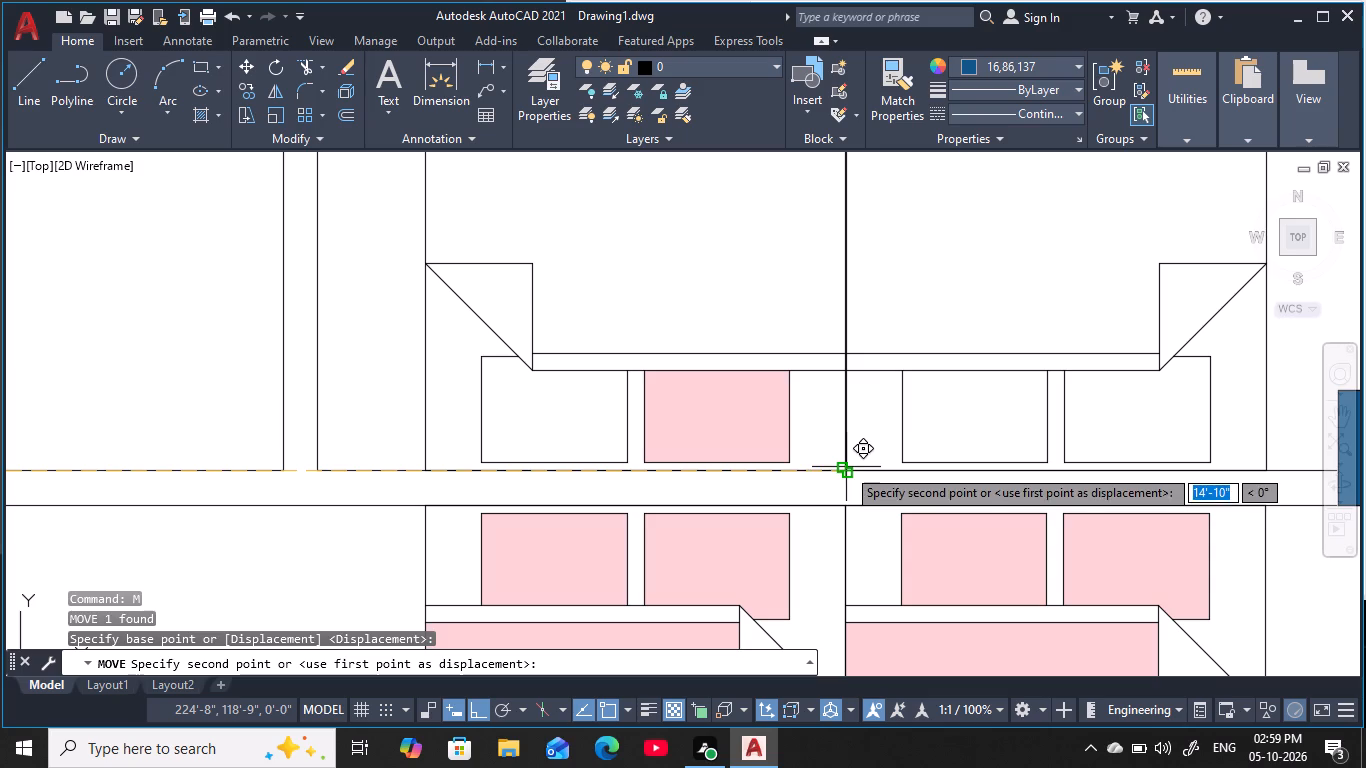
{"action": "left_click", "coordinate": [846, 467]}
{"action": "scroll", "coordinate": [865, 425], "scroll_direction": "down", "scroll_amount": 2}
{"action": "middle_click_drag", "start_coordinate": [871, 377], "coordinate": [546, 423]}
{"action": "key", "text": "Escape"}
{"action": "scroll", "coordinate": [531, 438], "scroll_direction": "down", "scroll_amount": 2}
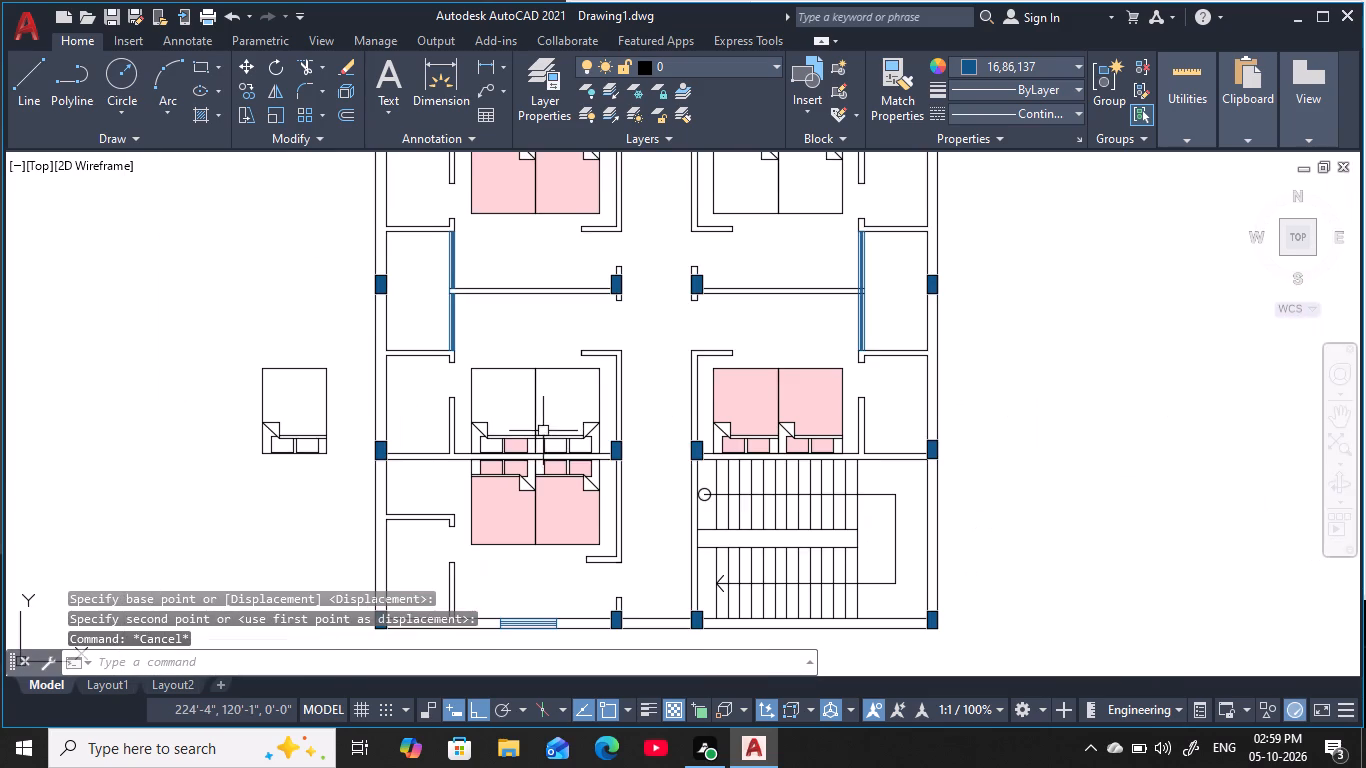
{"action": "middle_click", "coordinate": [548, 428]}
{"action": "key", "text": "Escape"}
{"action": "key", "text": "Escape"}
{"action": "key", "text": "Escape"}
{"action": "key", "text": "Escape"}
{"action": "key", "text": "Escape"}
{"action": "left_click", "coordinate": [590, 437]}
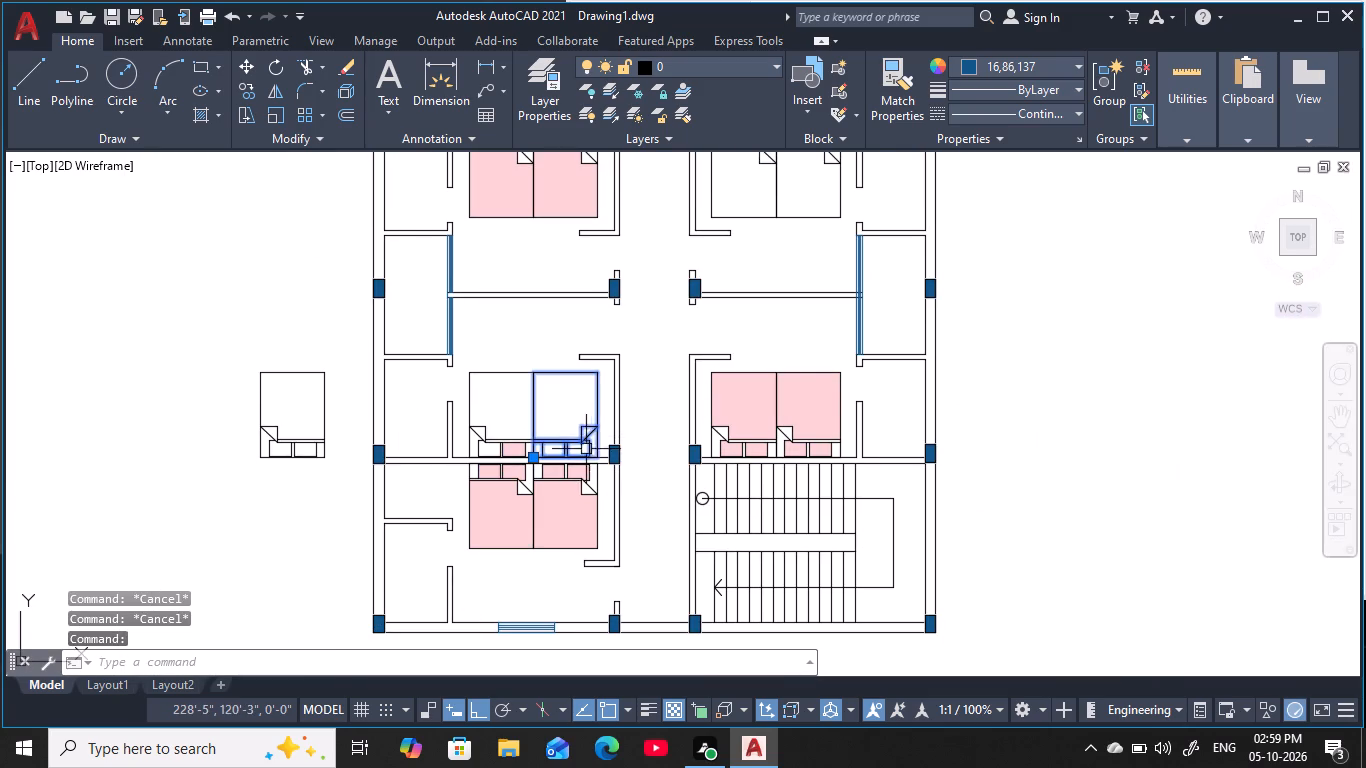
{"action": "key", "text": "Escape"}
{"action": "key", "text": "Escape"}
{"action": "key", "text": "Escape"}
{"action": "key", "text": "Escape"}
{"action": "key", "text": "Escape"}
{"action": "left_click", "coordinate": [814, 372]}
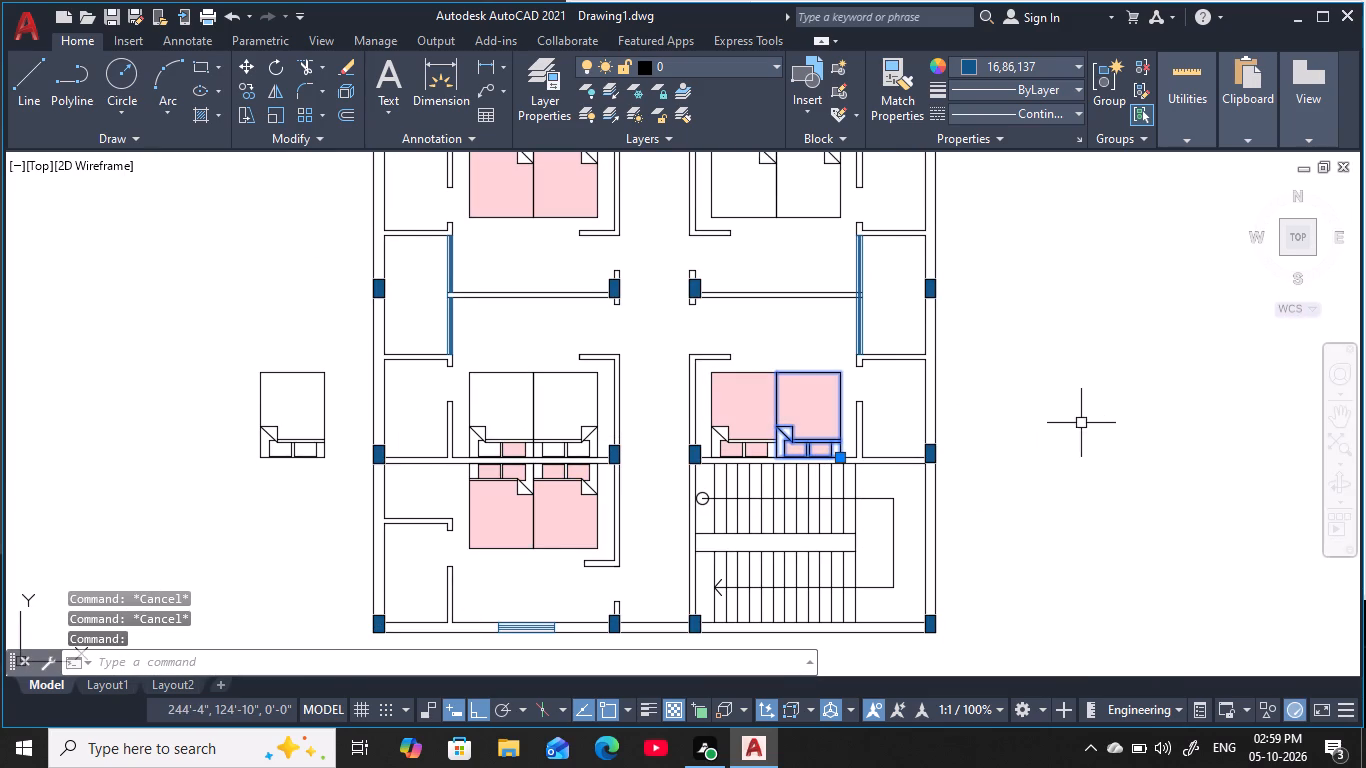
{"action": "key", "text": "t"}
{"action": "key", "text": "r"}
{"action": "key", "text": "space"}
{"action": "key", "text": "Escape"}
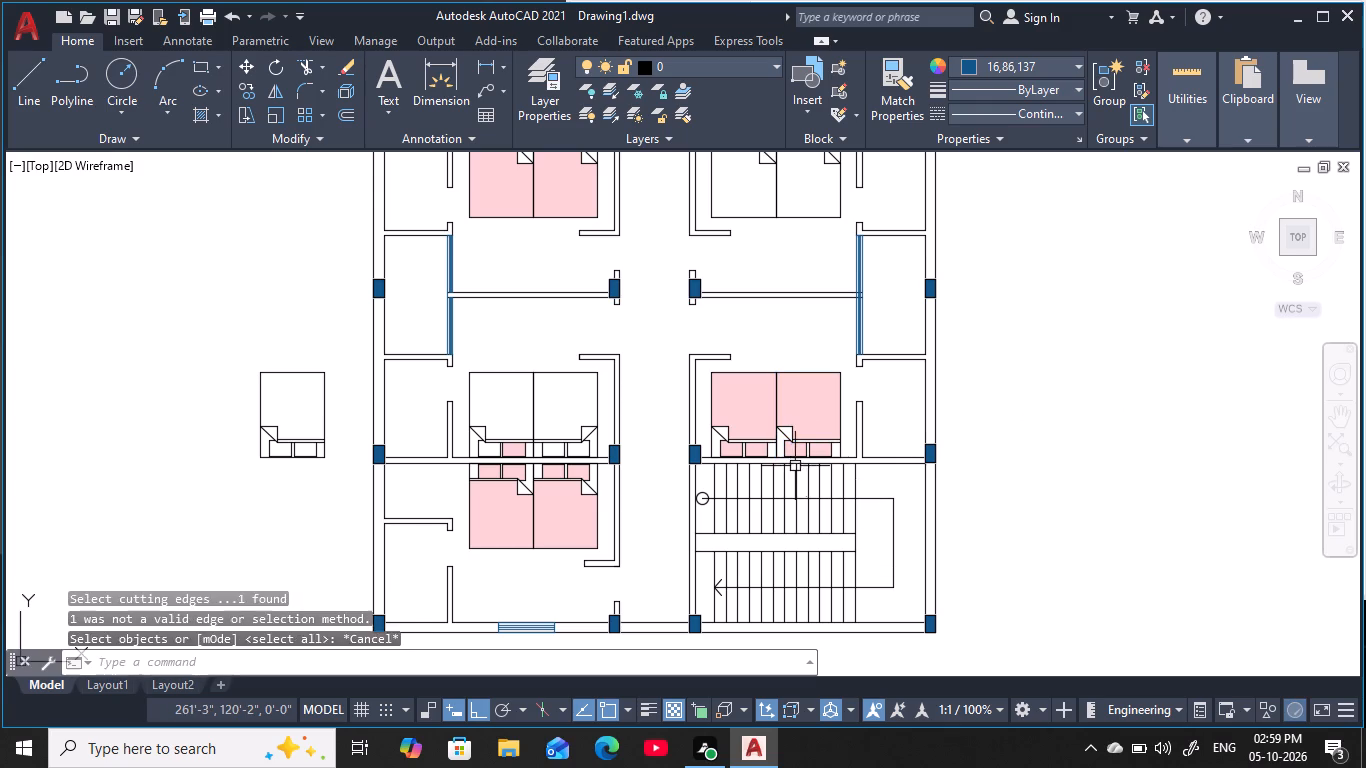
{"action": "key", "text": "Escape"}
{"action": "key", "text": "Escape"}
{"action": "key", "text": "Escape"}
Erase the east bed's outline in the bedroom north of the staircase.
{"action": "left_click", "coordinate": [822, 443]}
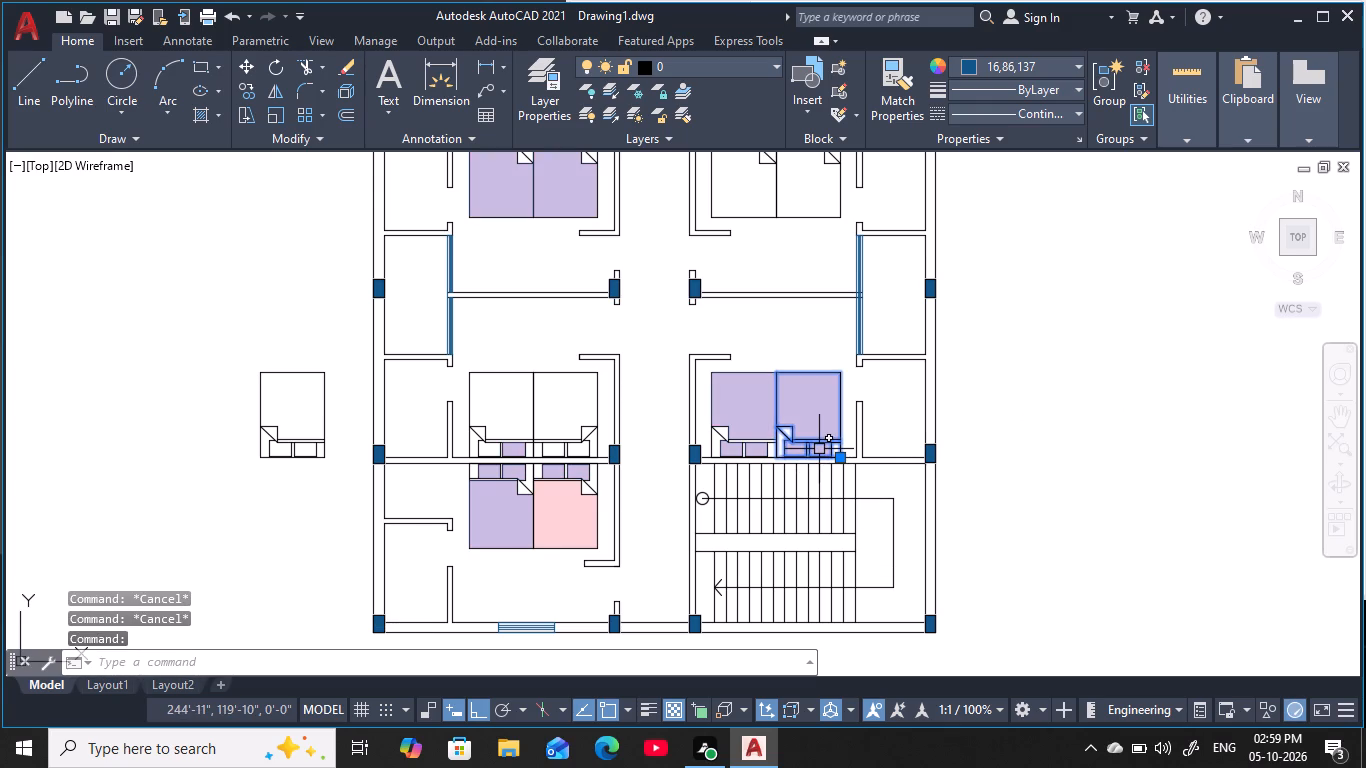
{"action": "type", "text": "e"}
{"action": "key", "text": "space"}
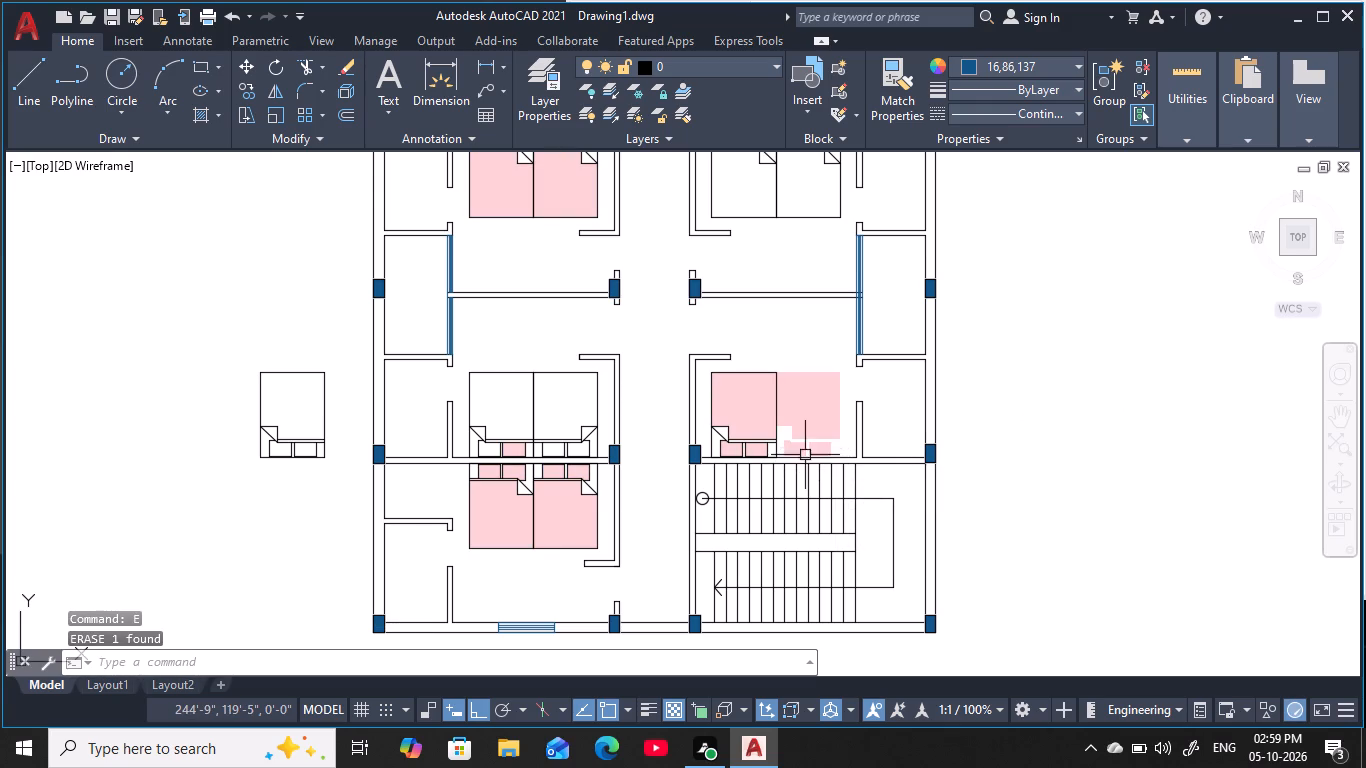
{"action": "key", "text": "Escape"}
{"action": "key", "text": "Escape"}
{"action": "key", "text": "Escape"}
{"action": "key", "text": "Escape"}
{"action": "key", "text": "Escape"}
{"action": "key", "text": "Escape"}
{"action": "key", "text": "Escape"}
{"action": "key", "text": "Escape"}
{"action": "key", "text": "Escape"}
{"action": "key", "text": "Escape"}
{"action": "key", "text": "Escape"}
{"action": "key", "text": "Escape"}
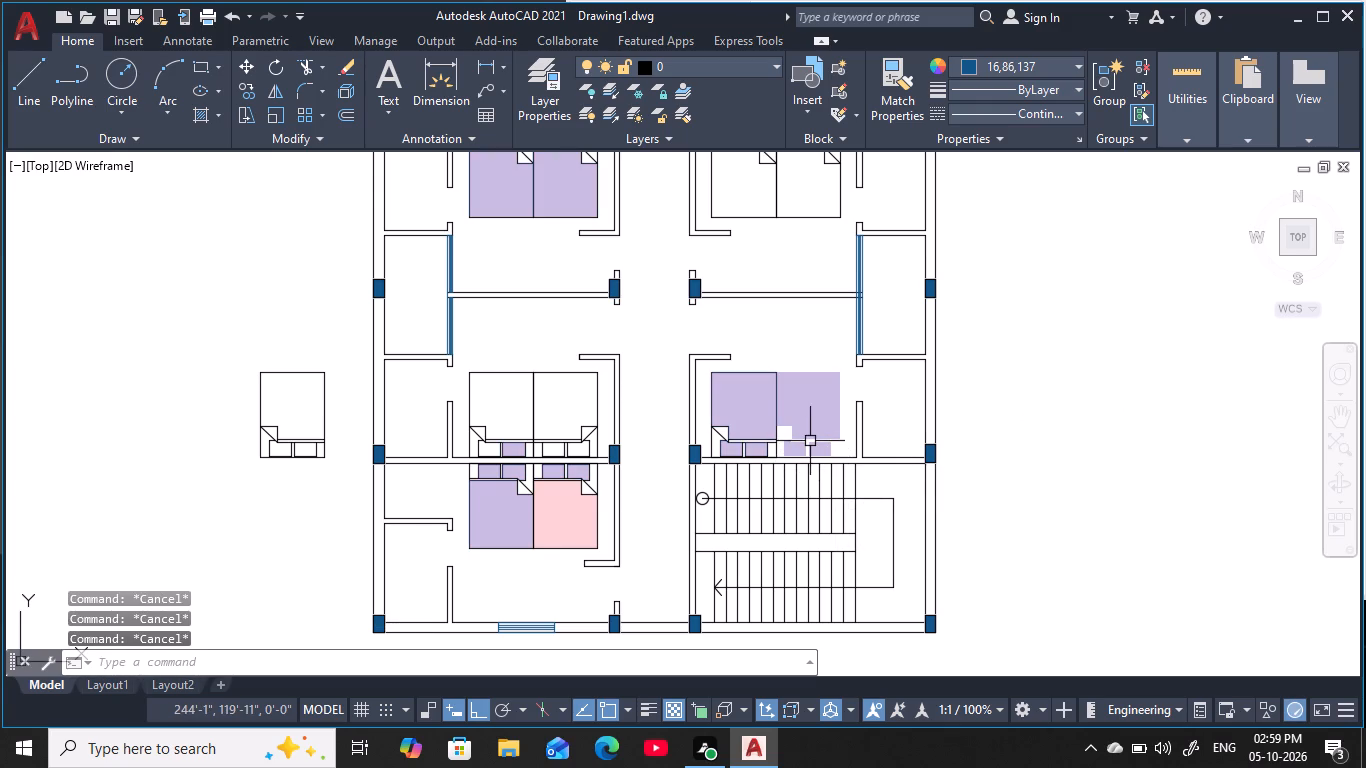
Trim away the leftover pink blanket and pillow hatches of the erased east bed north of the staircase.
{"action": "type", "text": "tr"}
{"action": "key", "text": "space"}
{"action": "left_click", "coordinate": [807, 436]}
{"action": "left_click", "coordinate": [804, 452]}
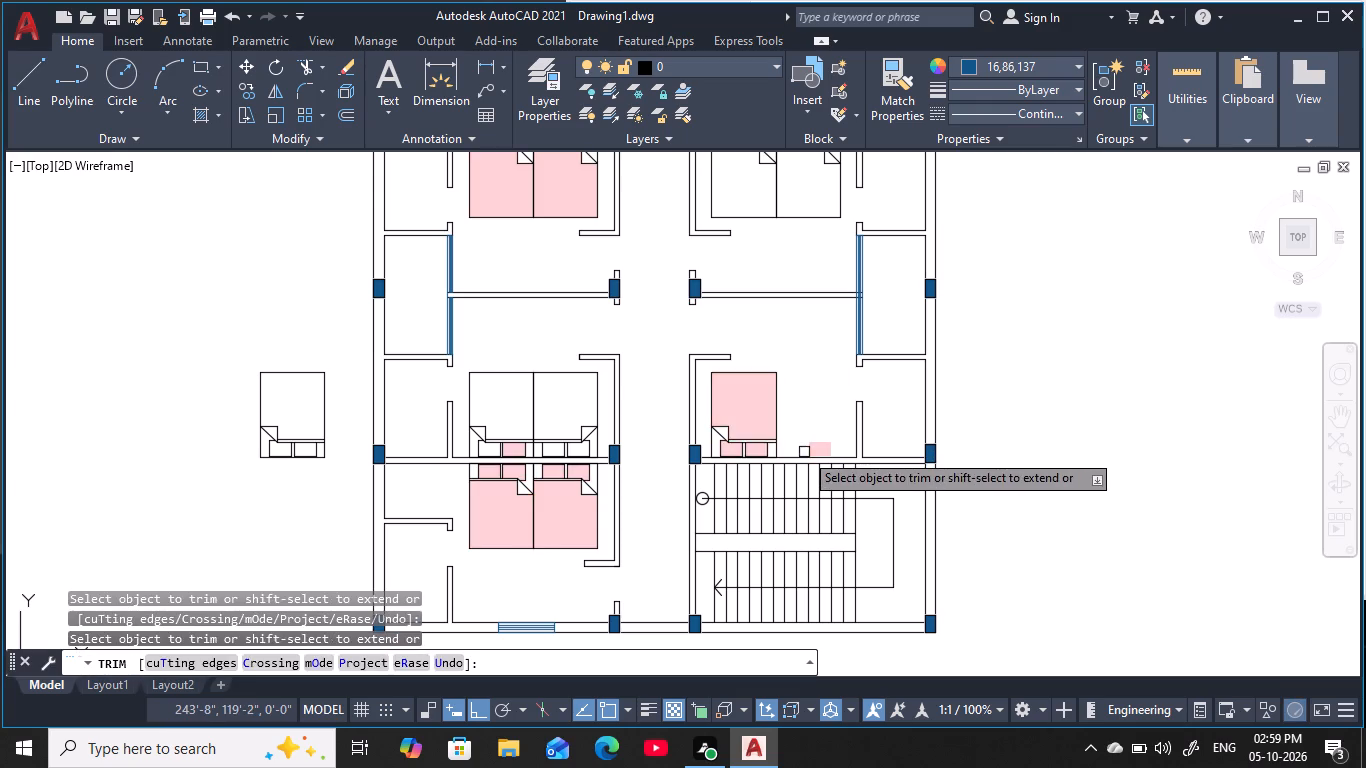
{"action": "left_click", "coordinate": [814, 451]}
{"action": "key", "text": "Escape"}
{"action": "key", "text": "Escape"}
{"action": "key", "text": "Escape"}
{"action": "key", "text": "Escape"}
{"action": "key", "text": "Escape"}
{"action": "key", "text": "Escape"}
{"action": "key", "text": "Escape"}
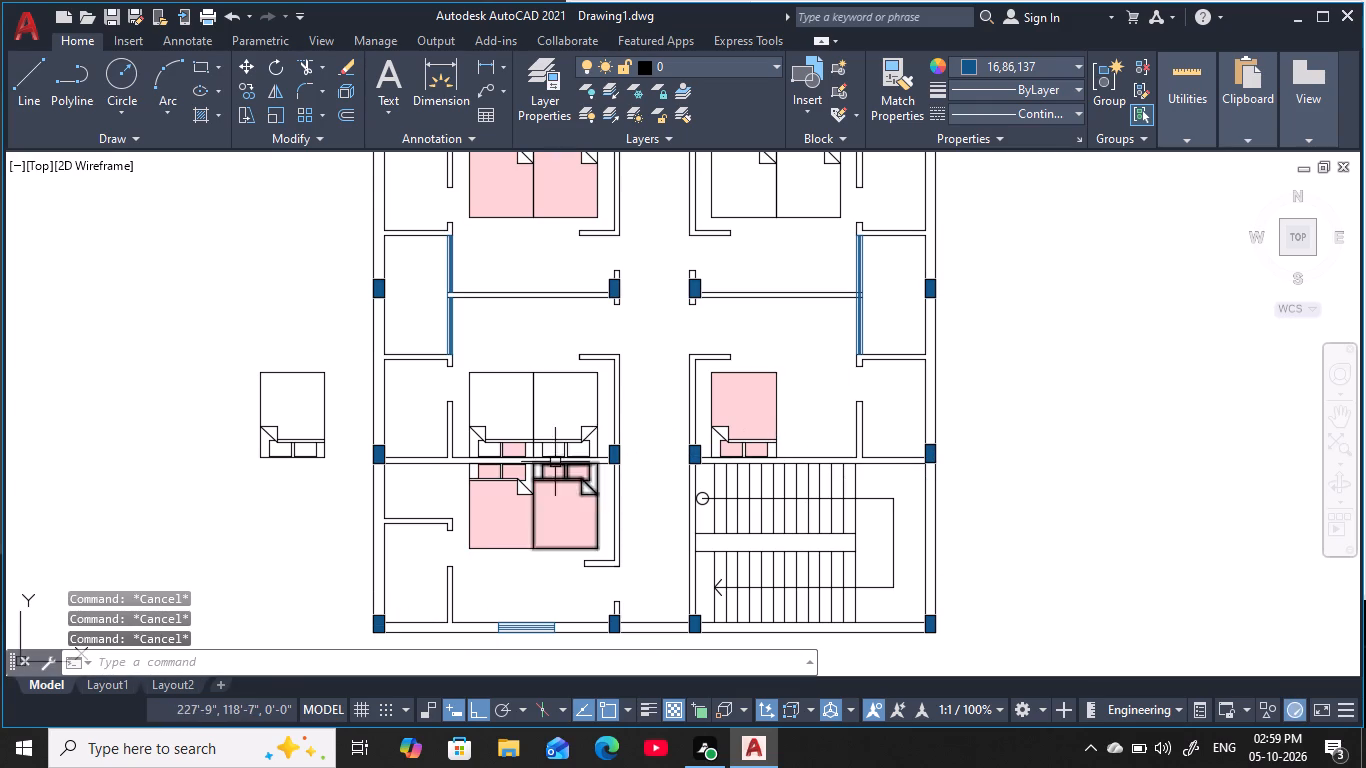
{"action": "key", "text": "Escape"}
{"action": "key", "text": "Escape"}
{"action": "key", "text": "Escape"}
Copy the mirrored unfilled bed from its southwest corner to the southeast corner of the pink bed north of the staircase.
{"action": "scroll", "coordinate": [544, 449], "scroll_direction": "up", "scroll_amount": 1}
{"action": "key", "text": "Escape"}
{"action": "key", "text": "Escape"}
{"action": "key", "text": "Escape"}
{"action": "key", "text": "Escape"}
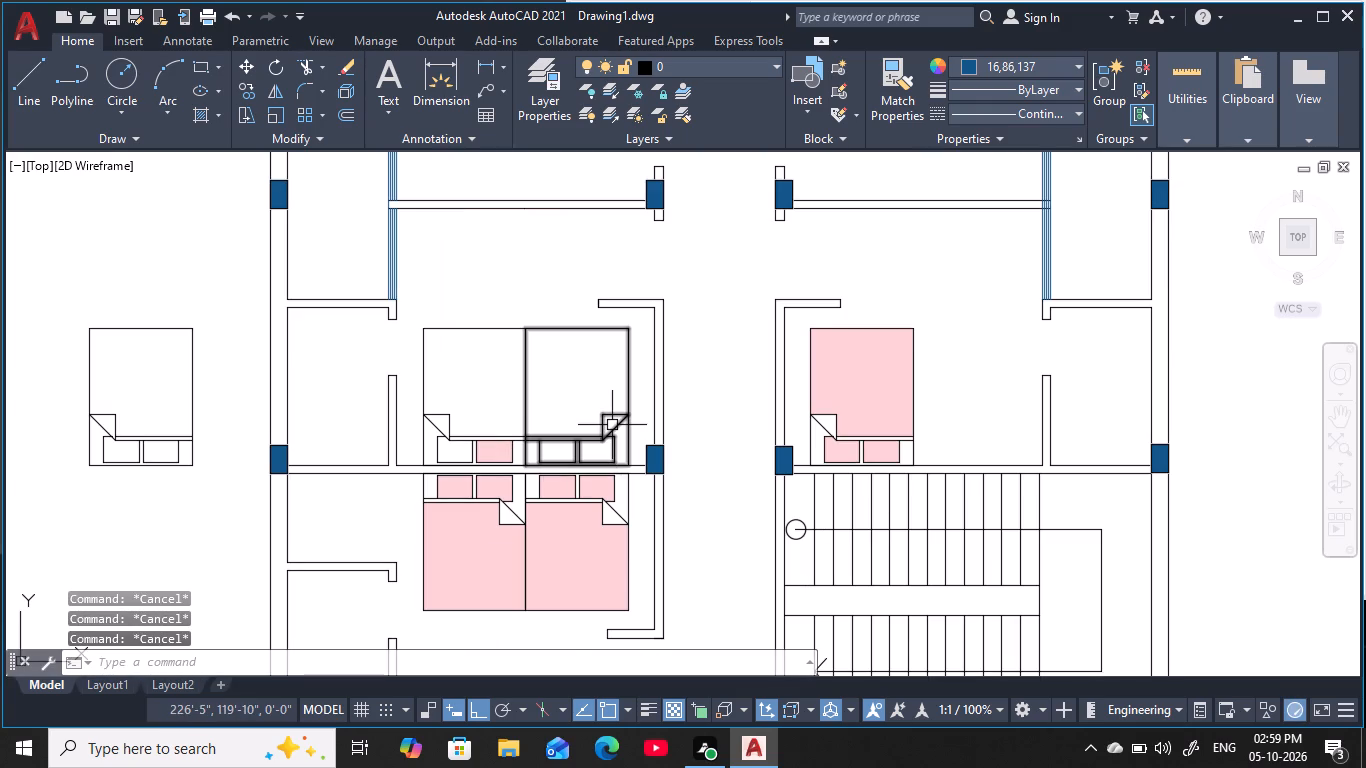
{"action": "left_click", "coordinate": [609, 434]}
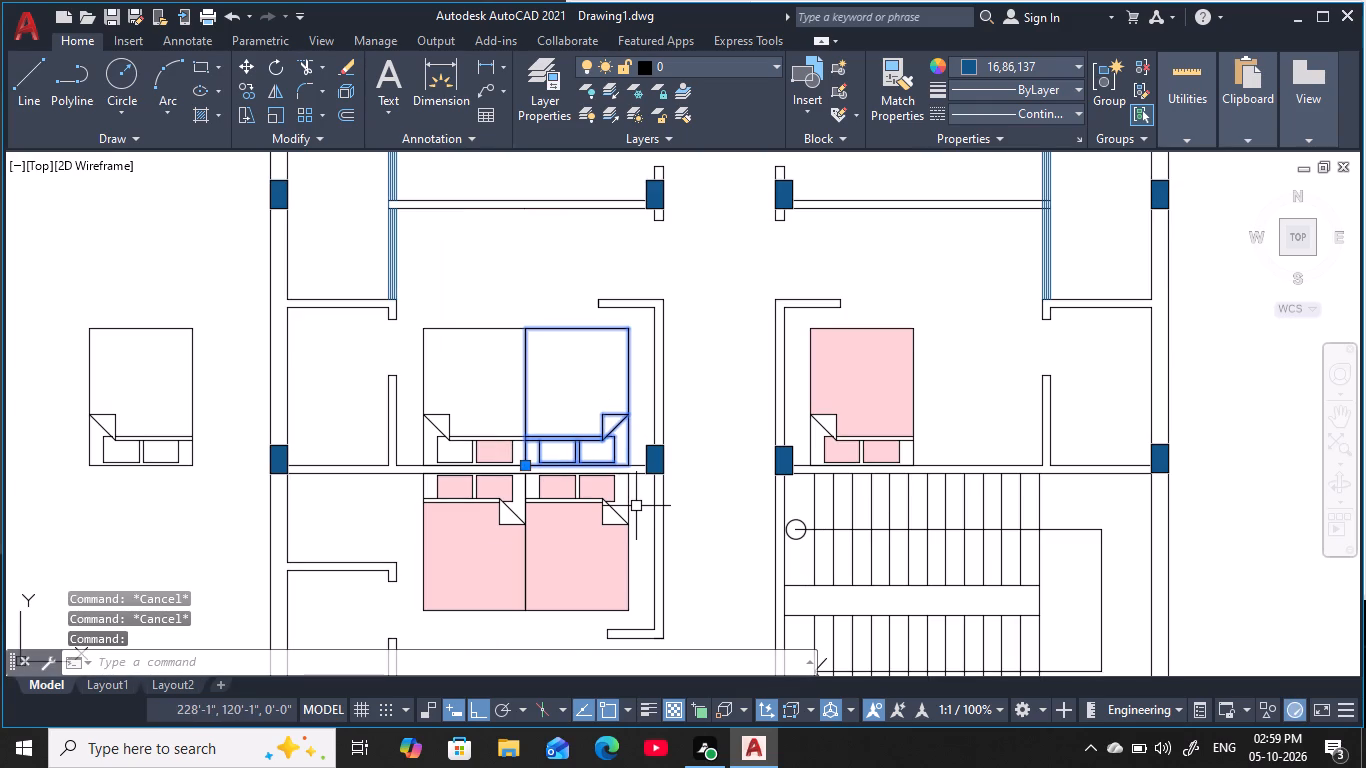
{"action": "key", "text": "c"}
{"action": "type", "text": "o"}
{"action": "key", "text": "space"}
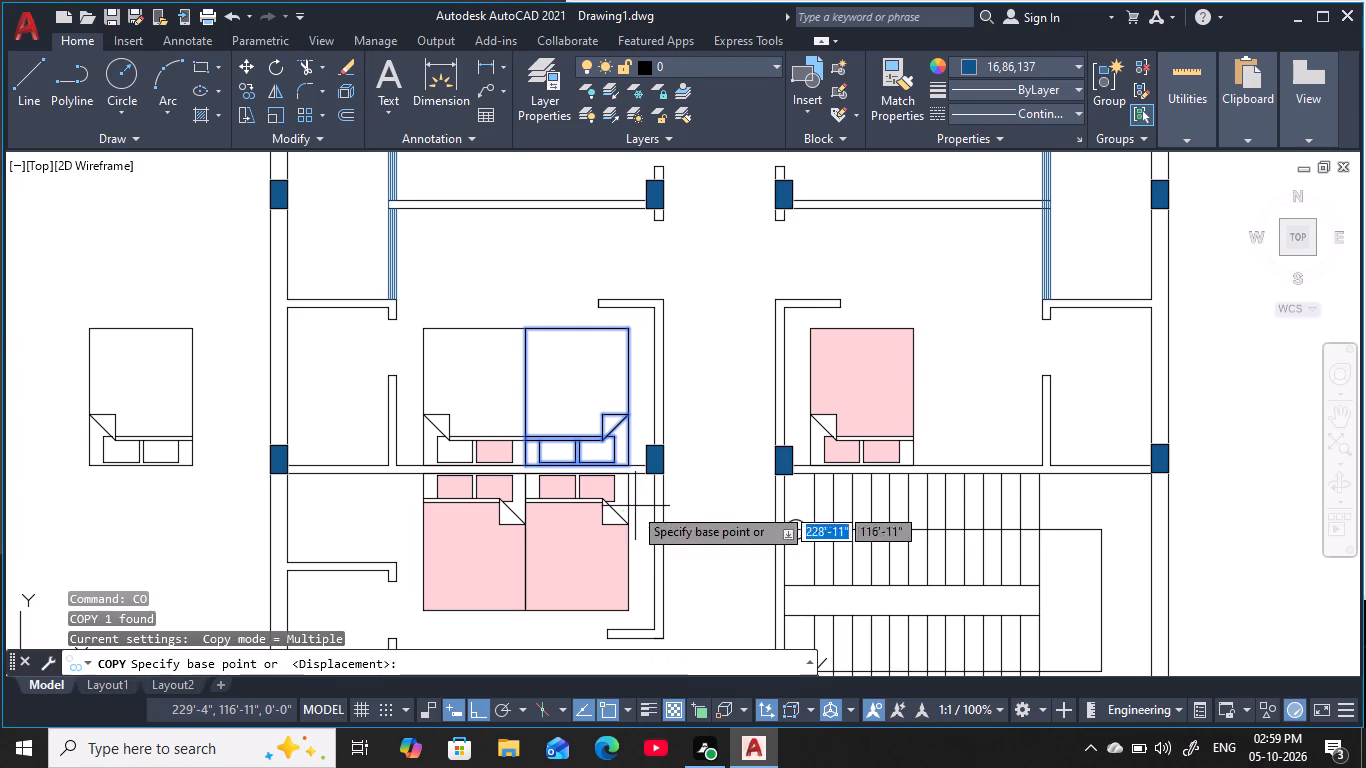
{"action": "left_click", "coordinate": [525, 462]}
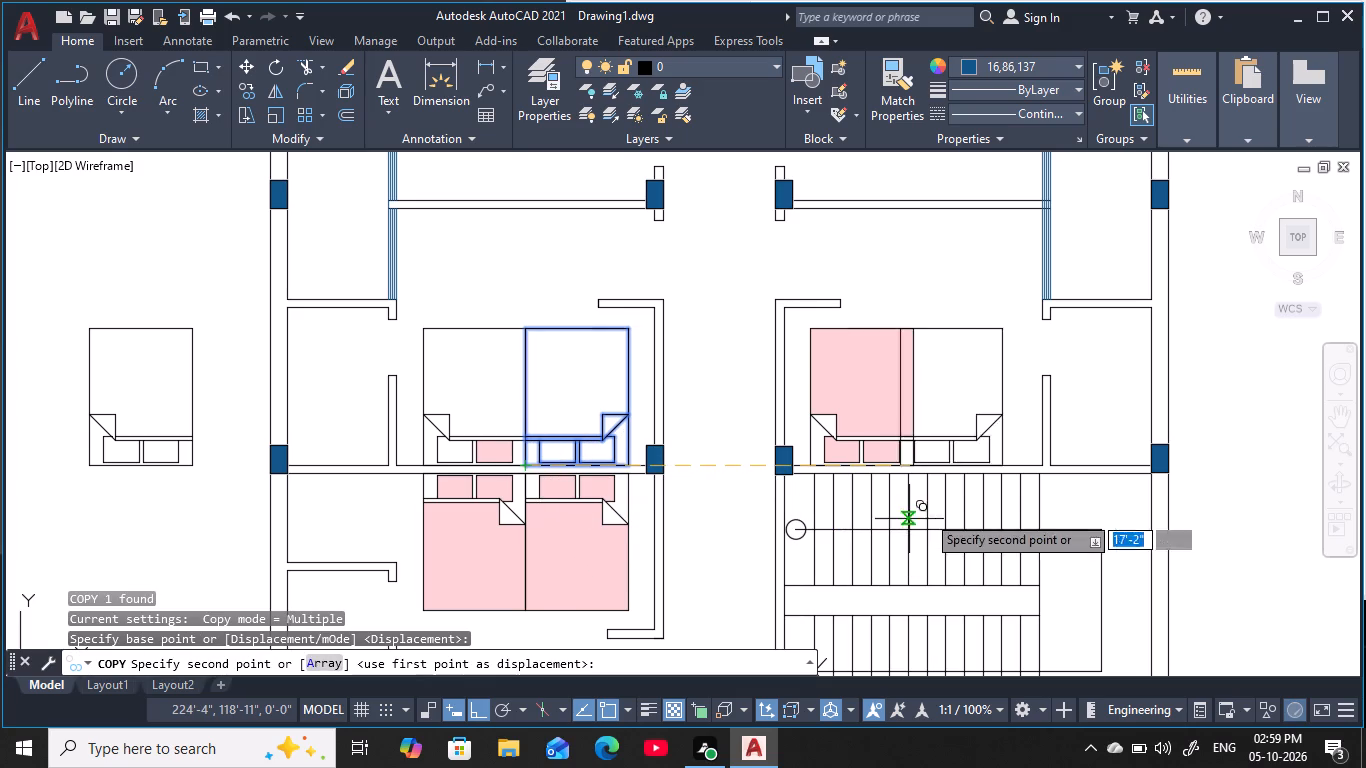
{"action": "left_click", "coordinate": [916, 463]}
{"action": "key", "text": "Escape"}
{"action": "key", "text": "Escape"}
{"action": "key", "text": "Escape"}
{"action": "key", "text": "Escape"}
{"action": "key", "text": "Escape"}
{"action": "key", "text": "Escape"}
{"action": "key", "text": "Escape"}
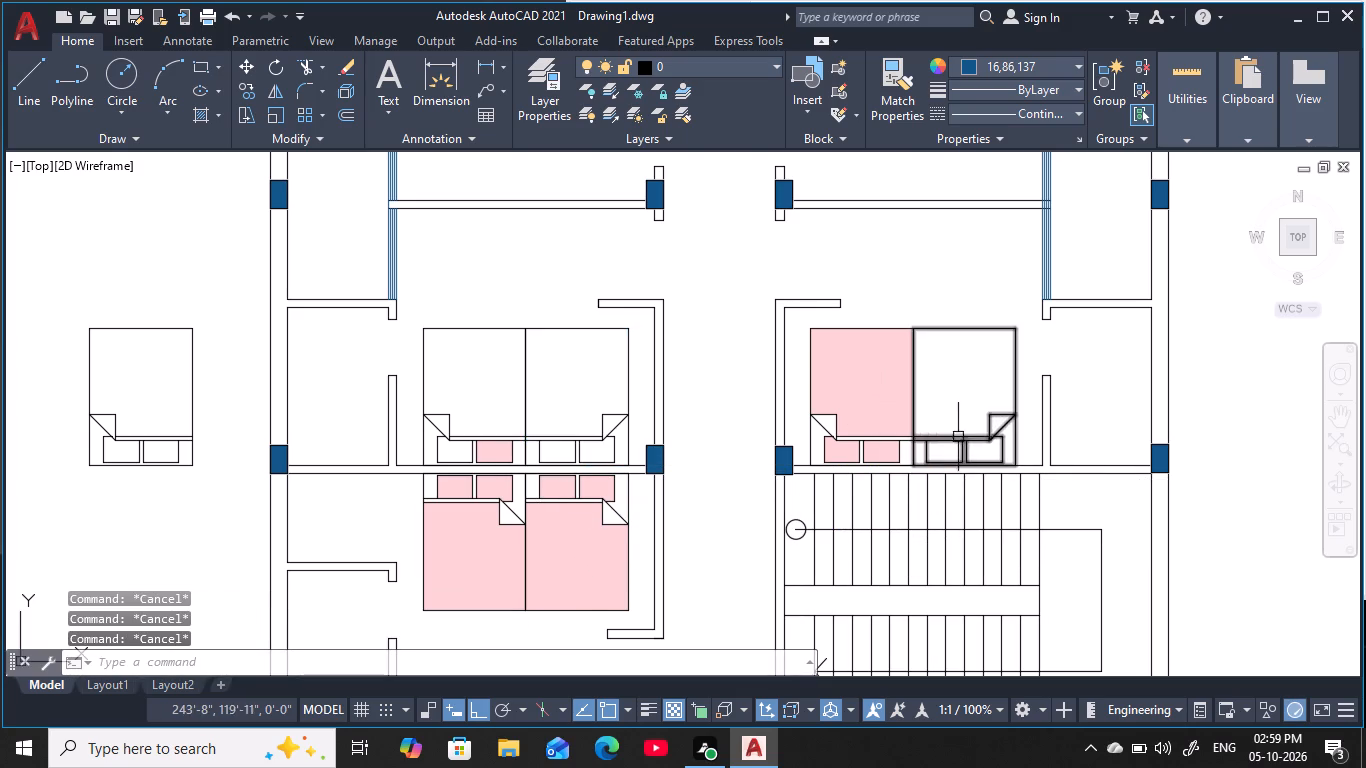
{"action": "key", "text": "Escape"}
Examine the bed pairs and their hatches in the bedrooms across the whole floor plan.
{"action": "scroll", "coordinate": [957, 428], "scroll_direction": "down", "scroll_amount": 1}
{"action": "middle_click_drag", "start_coordinate": [957, 428], "coordinate": [867, 547]}
{"action": "scroll", "coordinate": [898, 481], "scroll_direction": "down", "scroll_amount": 1}
{"action": "scroll", "coordinate": [856, 422], "scroll_direction": "up", "scroll_amount": 1}
{"action": "middle_click_drag", "start_coordinate": [856, 427], "coordinate": [850, 463]}
{"action": "key", "text": "Escape"}
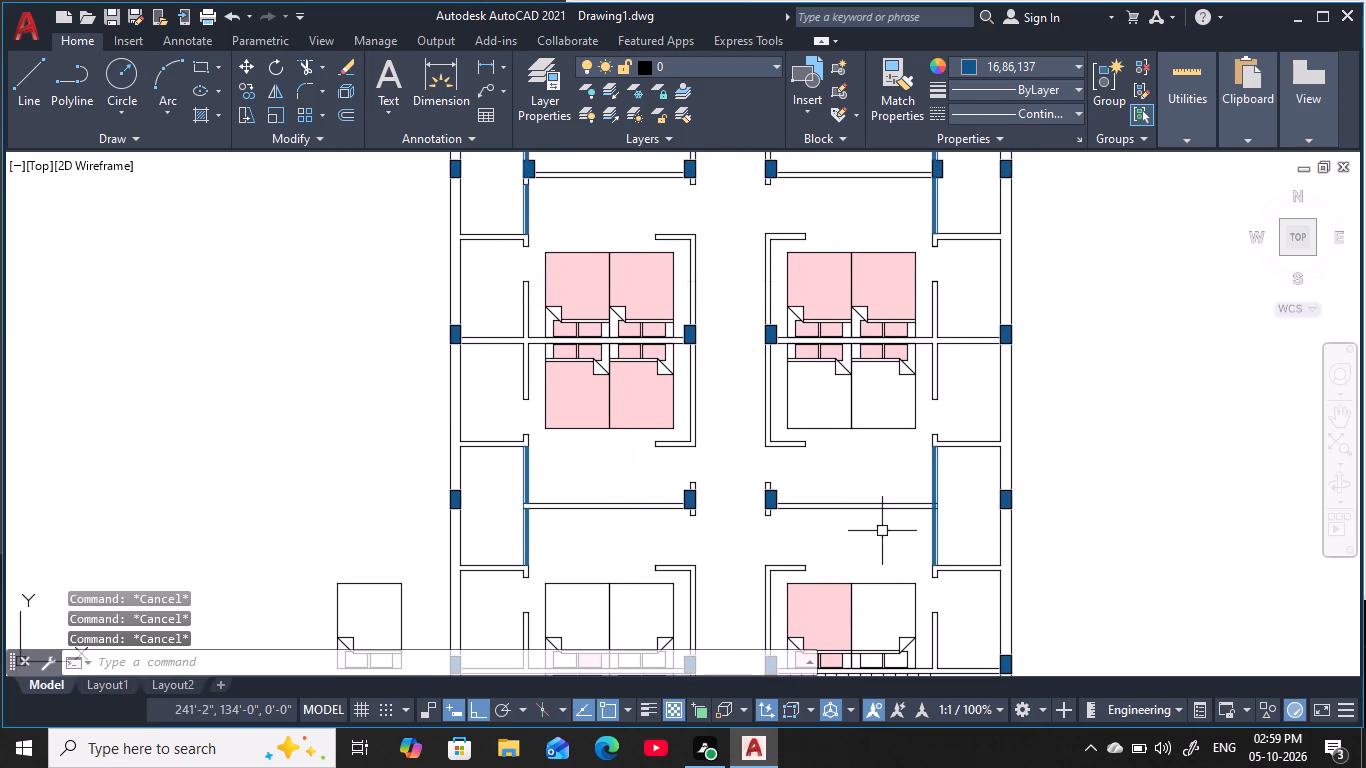
{"action": "key", "text": "Escape"}
{"action": "middle_click_drag", "start_coordinate": [894, 562], "coordinate": [864, 419]}
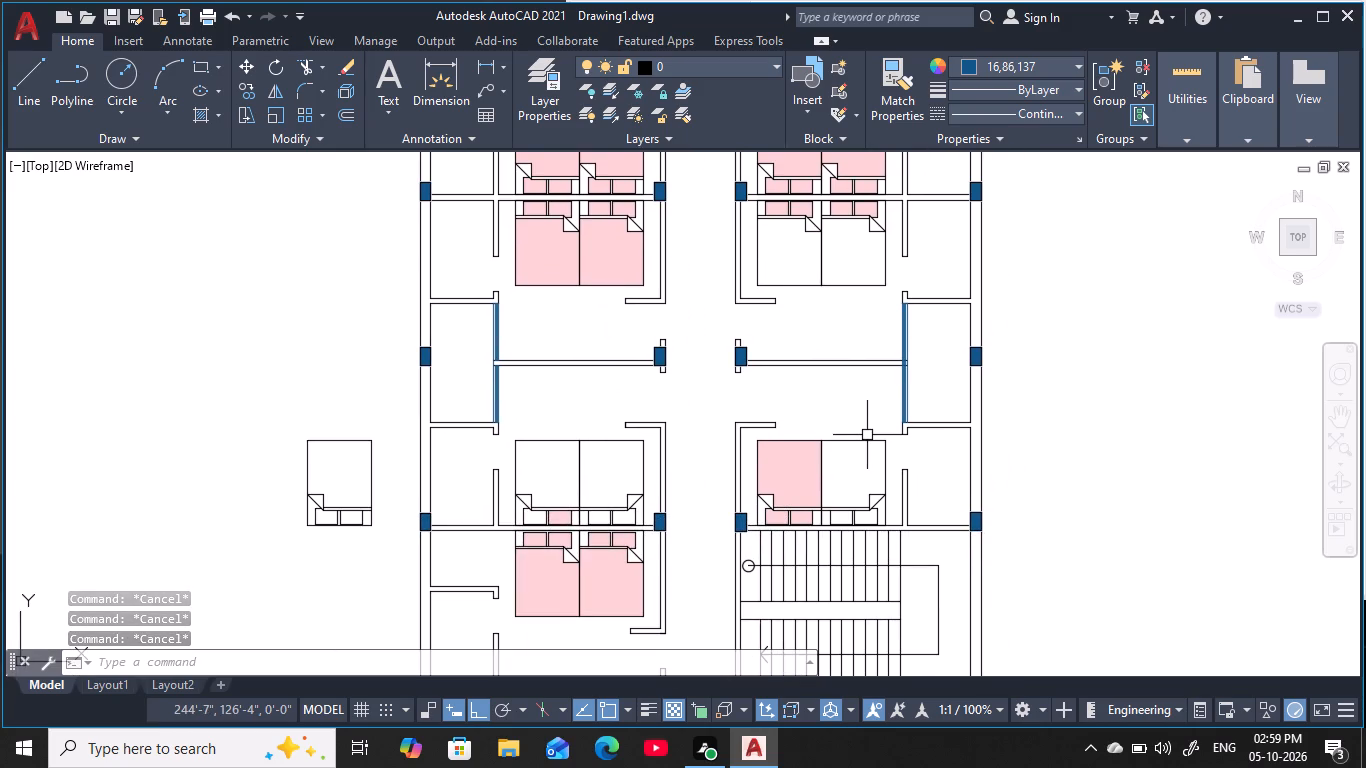
{"action": "key", "text": "Escape"}
{"action": "key", "text": "Escape"}
{"action": "middle_click_drag", "start_coordinate": [593, 598], "coordinate": [601, 546]}
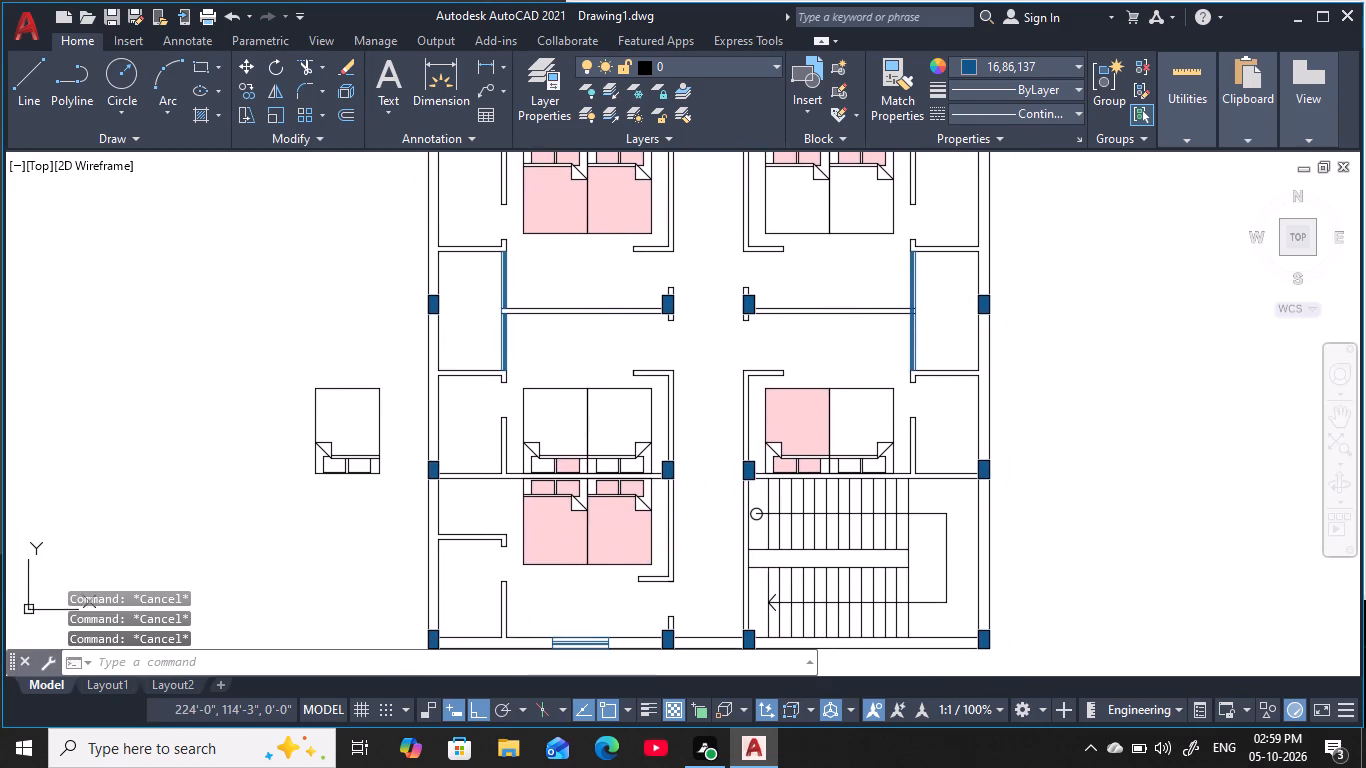
{"action": "key", "text": "Escape"}
{"action": "key", "text": "Escape"}
{"action": "key", "text": "Escape"}
{"action": "key", "text": "Escape"}
{"action": "scroll", "coordinate": [886, 454], "scroll_direction": "up", "scroll_amount": 1}
{"action": "key", "text": "Escape"}
{"action": "key", "text": "Escape"}
{"action": "key", "text": "Escape"}
{"action": "scroll", "coordinate": [844, 444], "scroll_direction": "down", "scroll_amount": 1}
{"action": "key", "text": "Escape"}
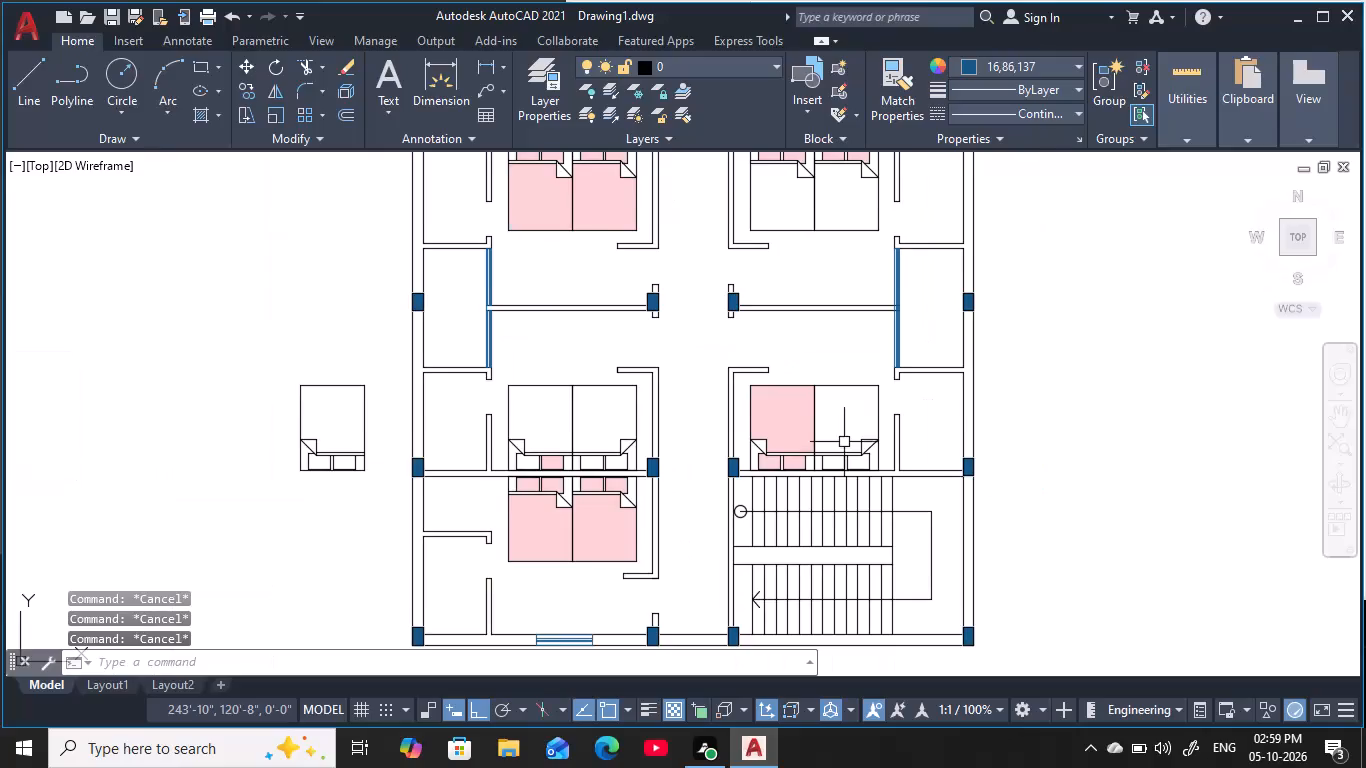
{"action": "middle_click", "coordinate": [844, 442]}
{"action": "key", "text": "Escape"}
{"action": "scroll", "coordinate": [860, 464], "scroll_direction": "up", "scroll_amount": 2}
{"action": "middle_click_drag", "start_coordinate": [860, 464], "coordinate": [837, 491]}
{"action": "key", "text": "Escape"}
{"action": "key", "text": "Escape"}
{"action": "key", "text": "Escape"}
{"action": "key", "text": "Escape"}
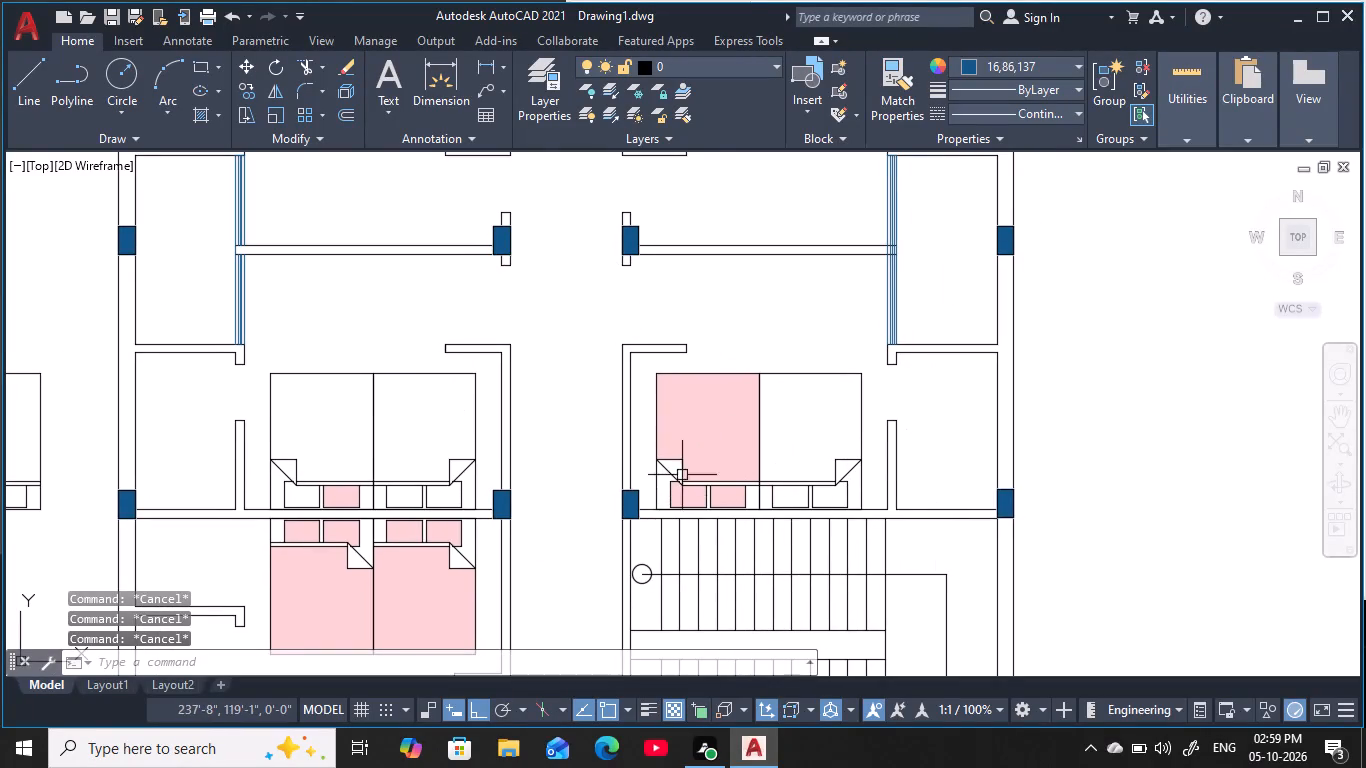
{"action": "key", "text": "Escape"}
{"action": "key", "text": "Escape"}
{"action": "scroll", "coordinate": [813, 448], "scroll_direction": "down", "scroll_amount": 1}
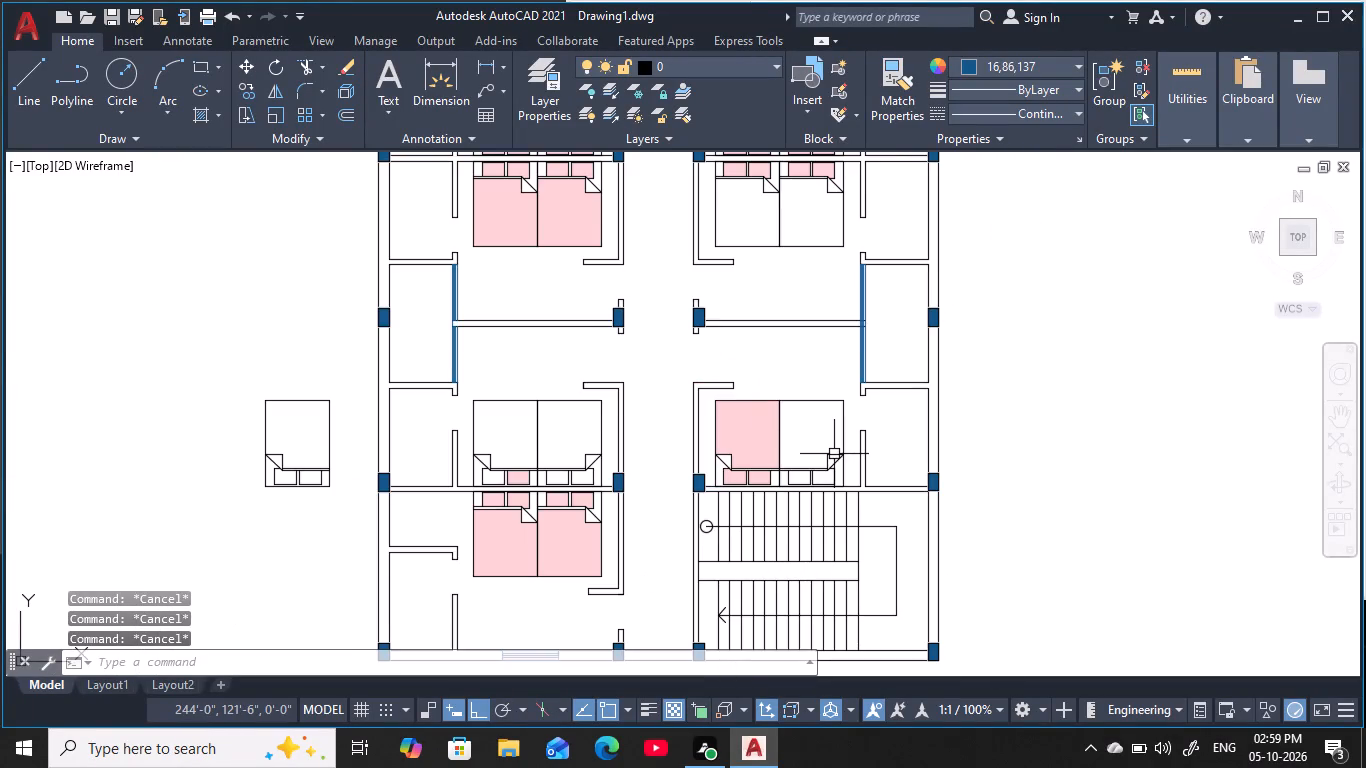
{"action": "scroll", "coordinate": [834, 454], "scroll_direction": "down", "scroll_amount": 1}
{"action": "middle_click_drag", "start_coordinate": [807, 455], "coordinate": [808, 476]}
{"action": "key", "text": "Escape"}
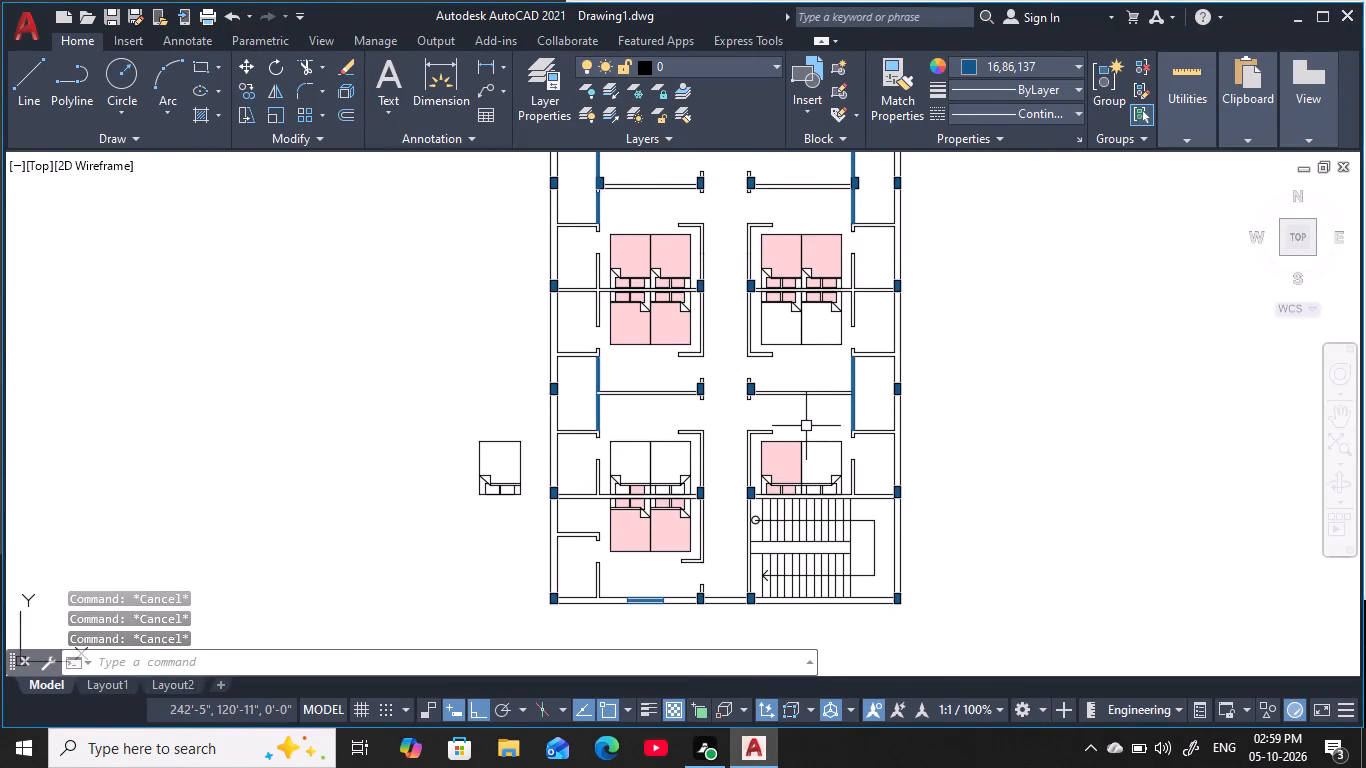
{"action": "key", "text": "Escape"}
{"action": "scroll", "coordinate": [791, 371], "scroll_direction": "down", "scroll_amount": 1}
{"action": "middle_click_drag", "start_coordinate": [793, 377], "coordinate": [786, 419]}
{"action": "scroll", "coordinate": [805, 444], "scroll_direction": "up", "scroll_amount": 1}
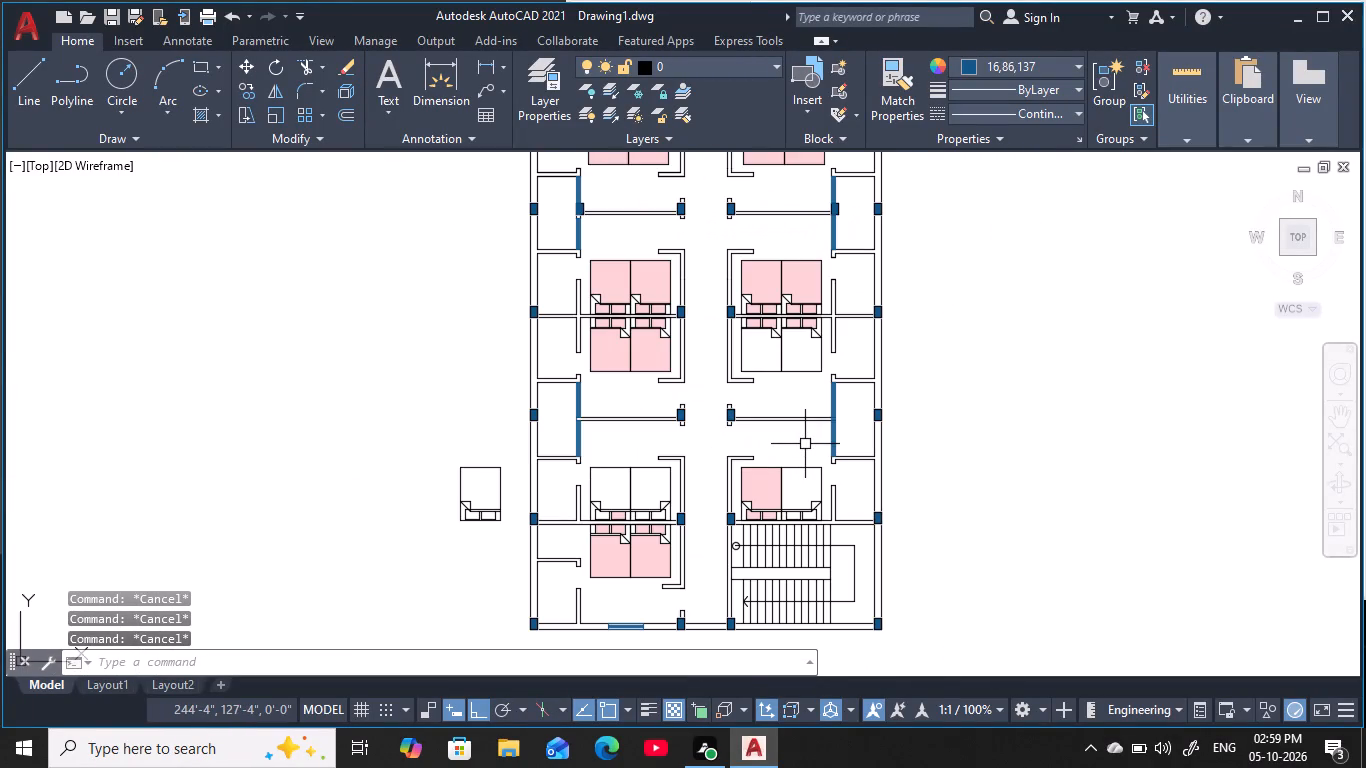
{"action": "scroll", "coordinate": [728, 423], "scroll_direction": "down", "scroll_amount": 1}
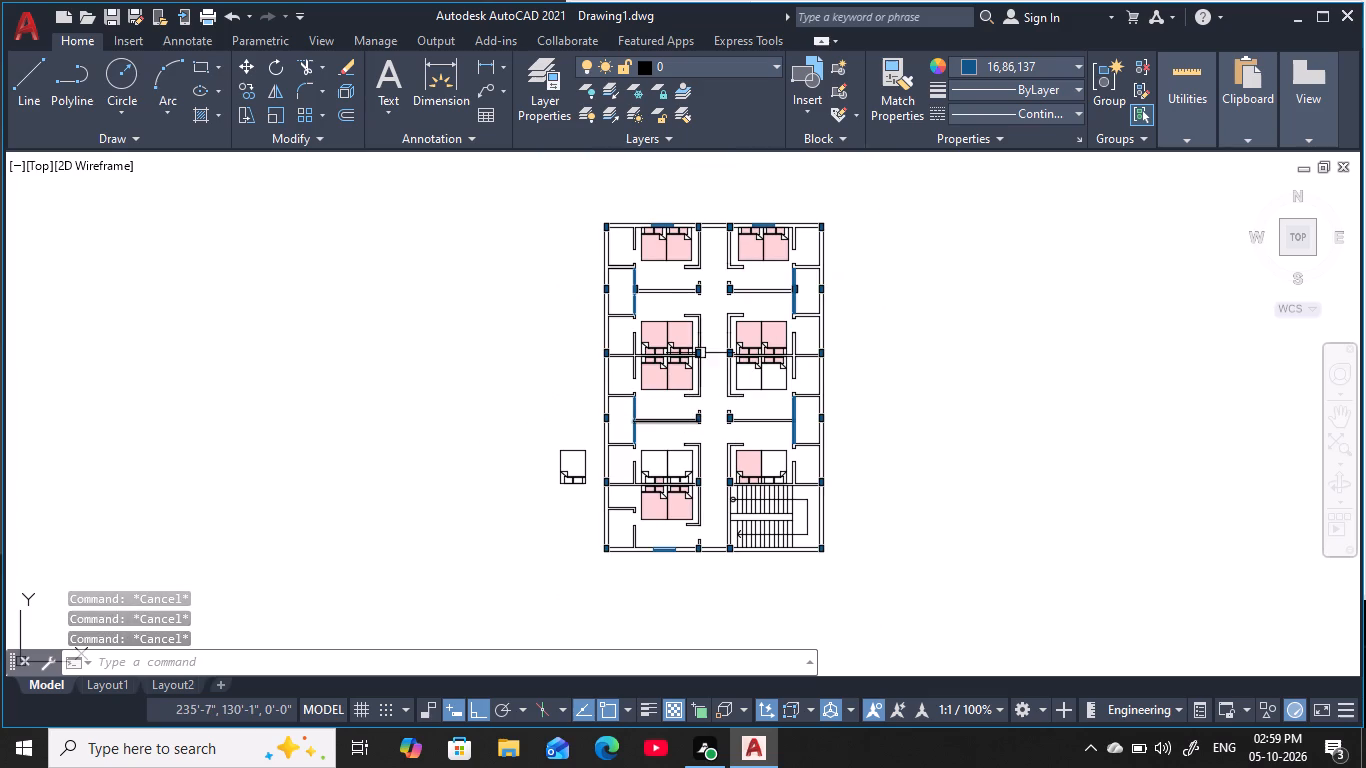
Erase the shared pink blanket and pillow hatch from the beds across the bedrooms.
{"action": "left_click", "coordinate": [678, 332]}
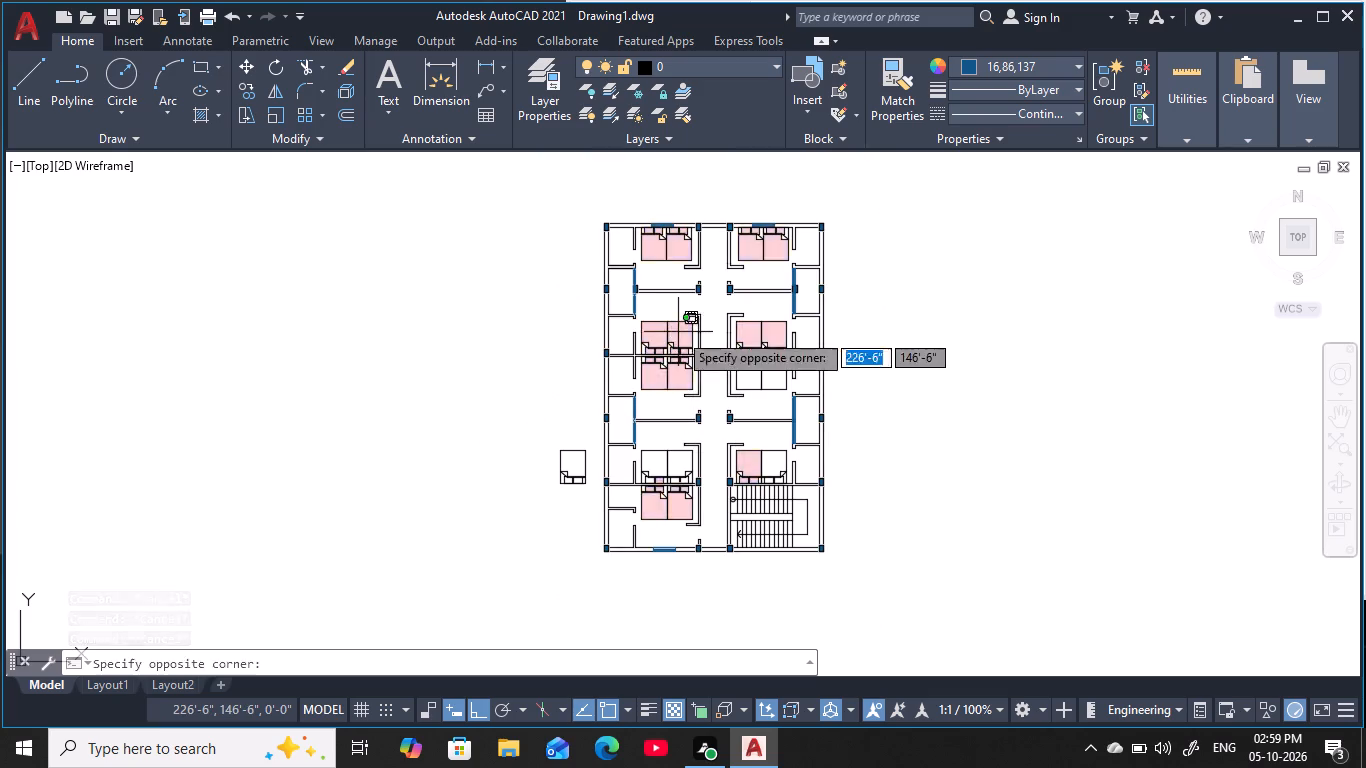
{"action": "key", "text": "Delete"}
{"action": "key", "text": "space"}
{"action": "key", "text": "Escape"}
{"action": "key", "text": "Escape"}
{"action": "key", "text": "Escape"}
{"action": "key", "text": "Escape"}
{"action": "key", "text": "Escape"}
{"action": "key", "text": "Escape"}
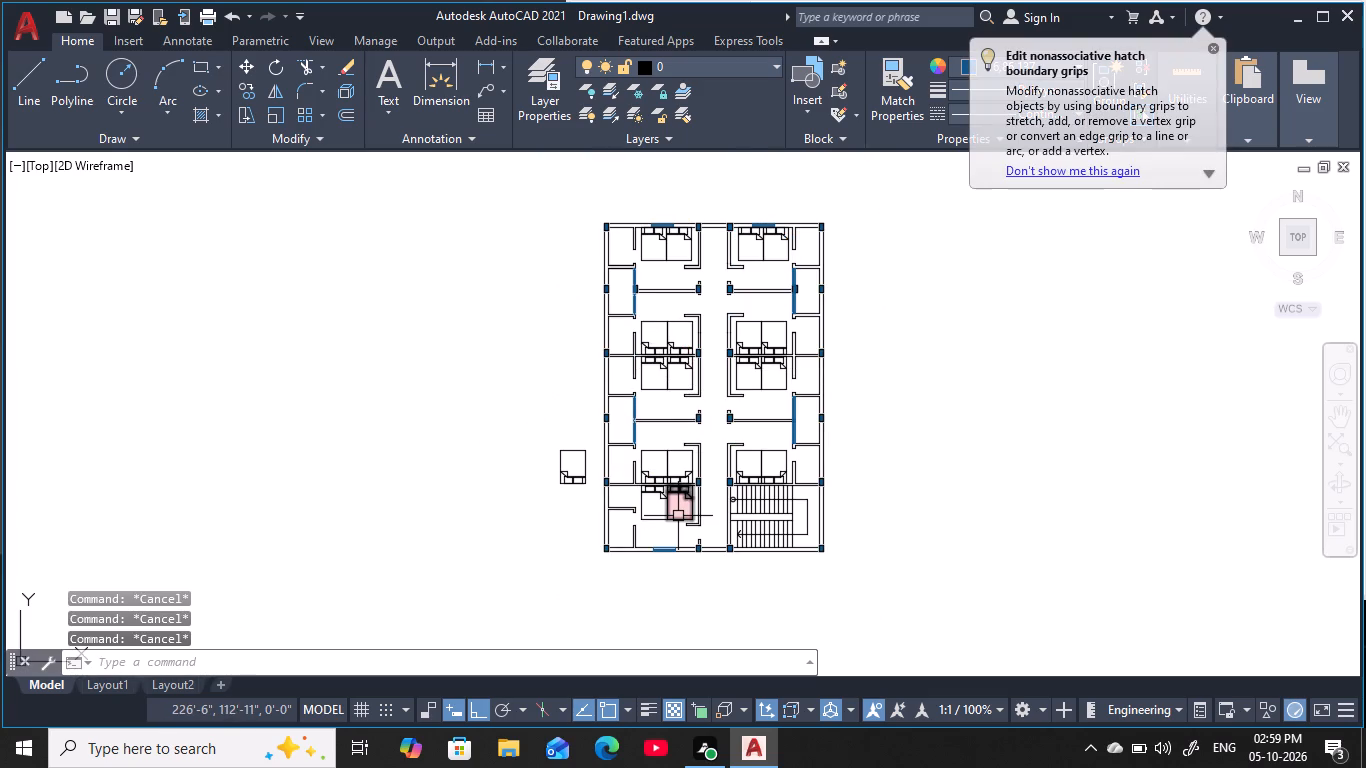
Erase the east bed and its leftover pink hatch in the southwest bedroom, west of the staircase.
{"action": "left_click", "coordinate": [678, 516]}
{"action": "key", "text": "Delete"}
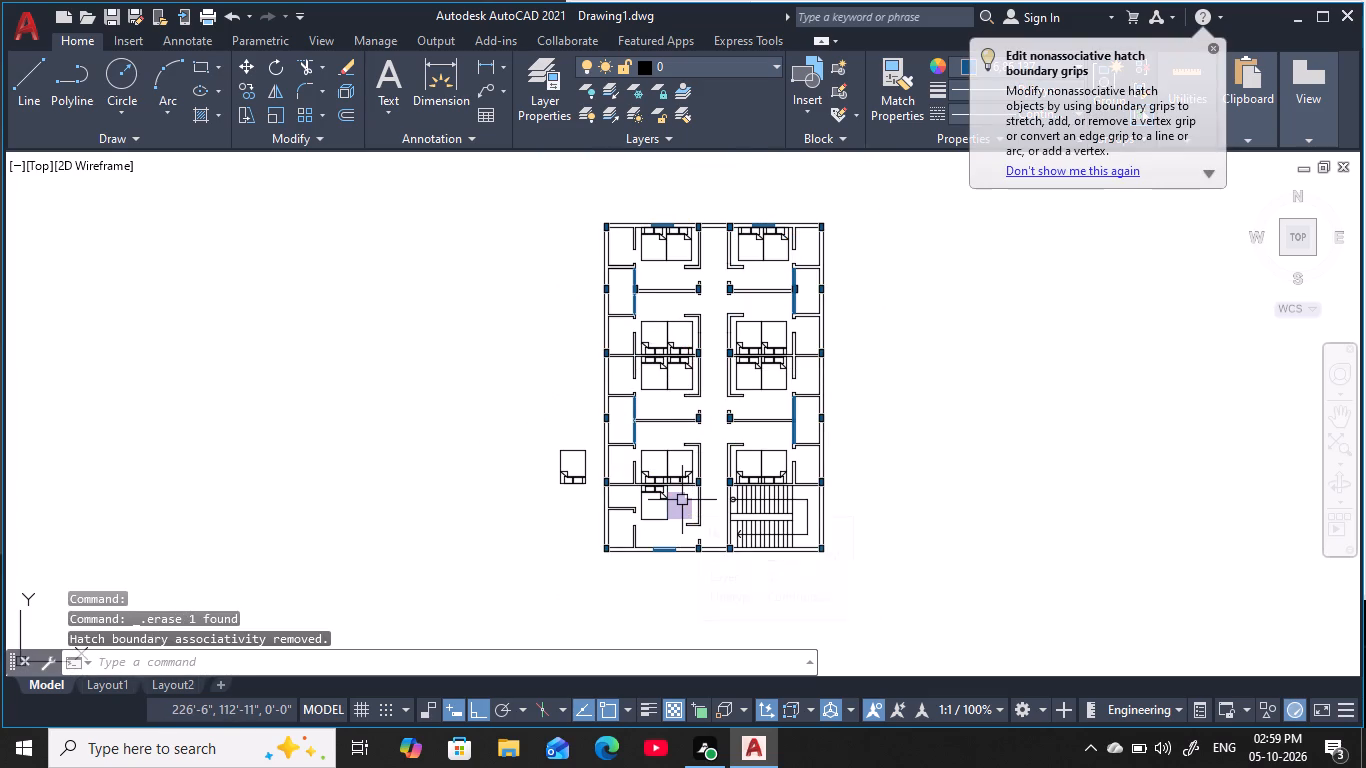
{"action": "key", "text": "ctrl+x"}
{"action": "scroll", "coordinate": [682, 507], "scroll_direction": "up", "scroll_amount": 3}
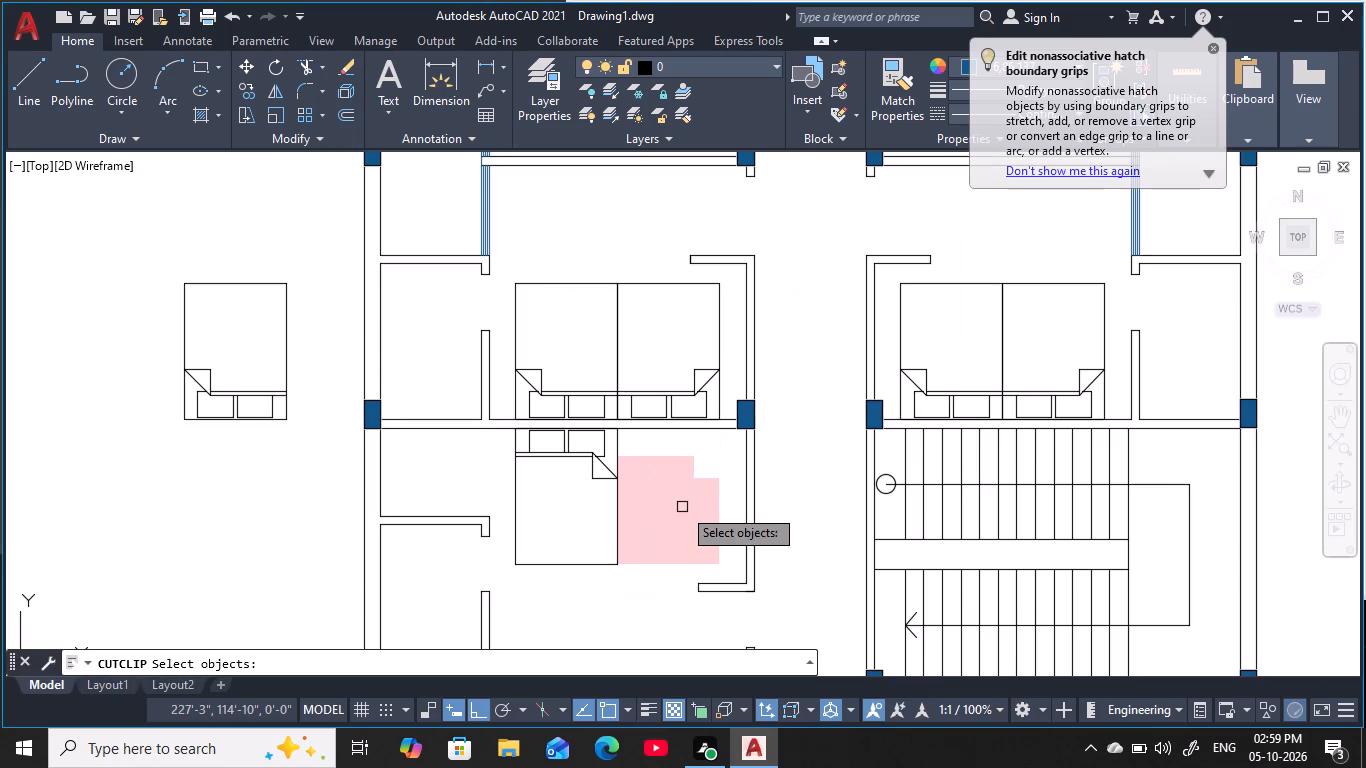
{"action": "key", "text": "Escape"}
{"action": "key", "text": "Escape"}
{"action": "key", "text": "Escape"}
{"action": "key", "text": "Escape"}
{"action": "key", "text": "Escape"}
{"action": "left_click", "coordinate": [653, 488]}
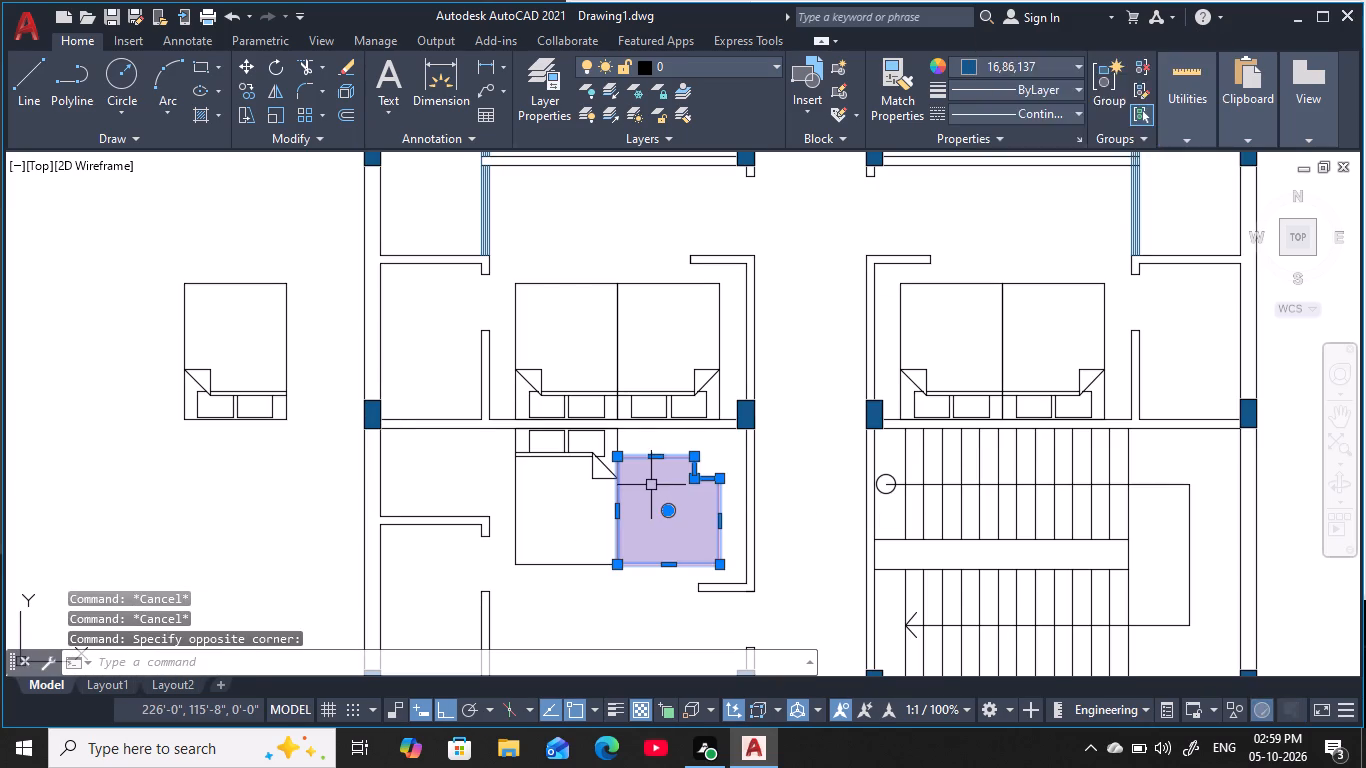
{"action": "key", "text": "Delete"}
{"action": "middle_click_drag", "start_coordinate": [649, 490], "coordinate": [766, 464]}
{"action": "key", "text": "Escape"}
{"action": "key", "text": "Escape"}
{"action": "key", "text": "Escape"}
{"action": "key", "text": "Escape"}
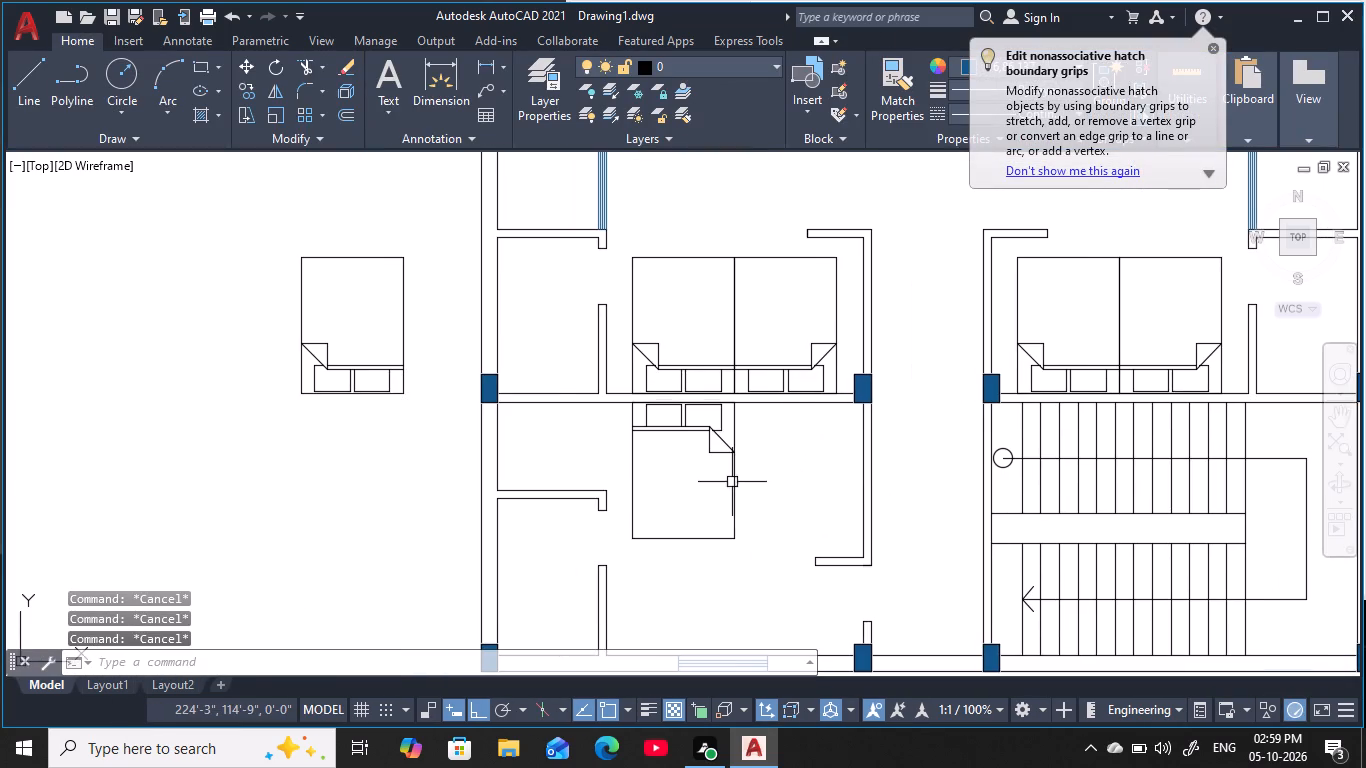
{"action": "key", "text": "Escape"}
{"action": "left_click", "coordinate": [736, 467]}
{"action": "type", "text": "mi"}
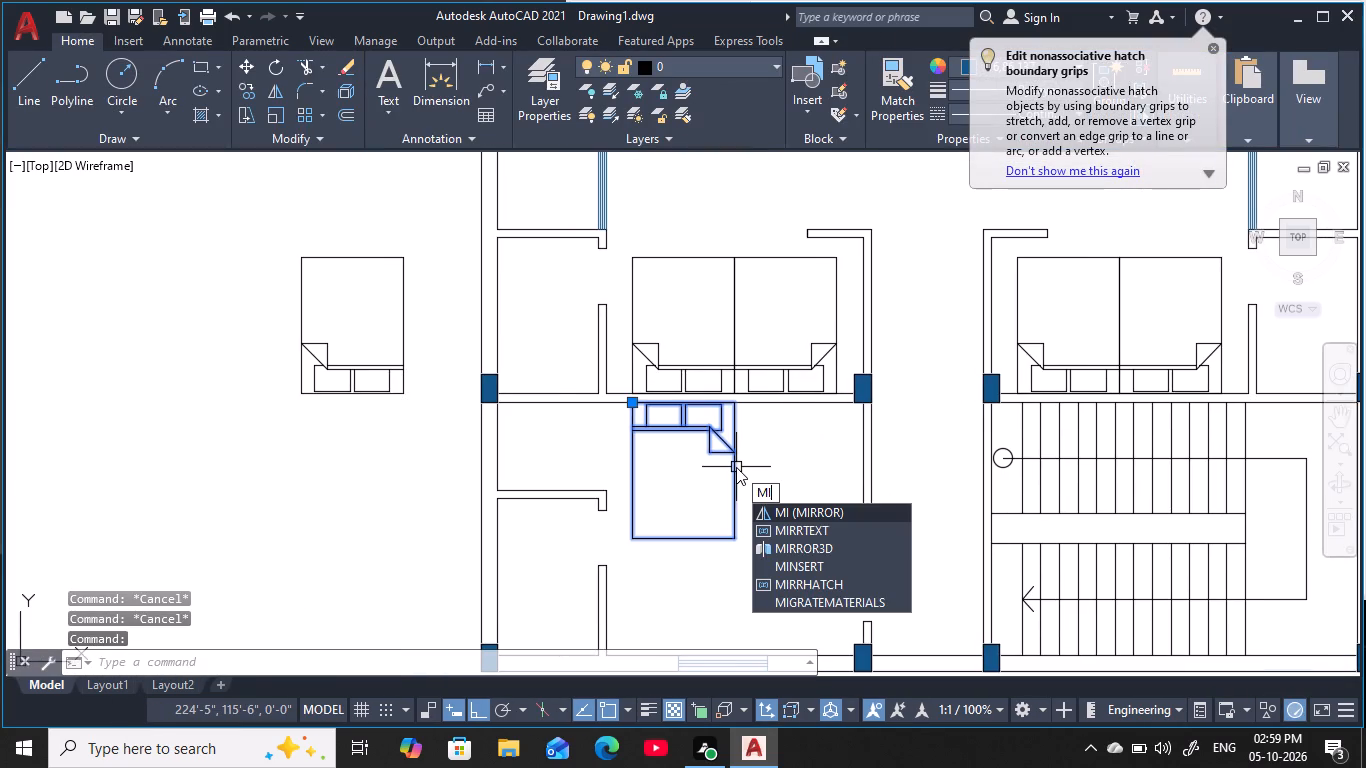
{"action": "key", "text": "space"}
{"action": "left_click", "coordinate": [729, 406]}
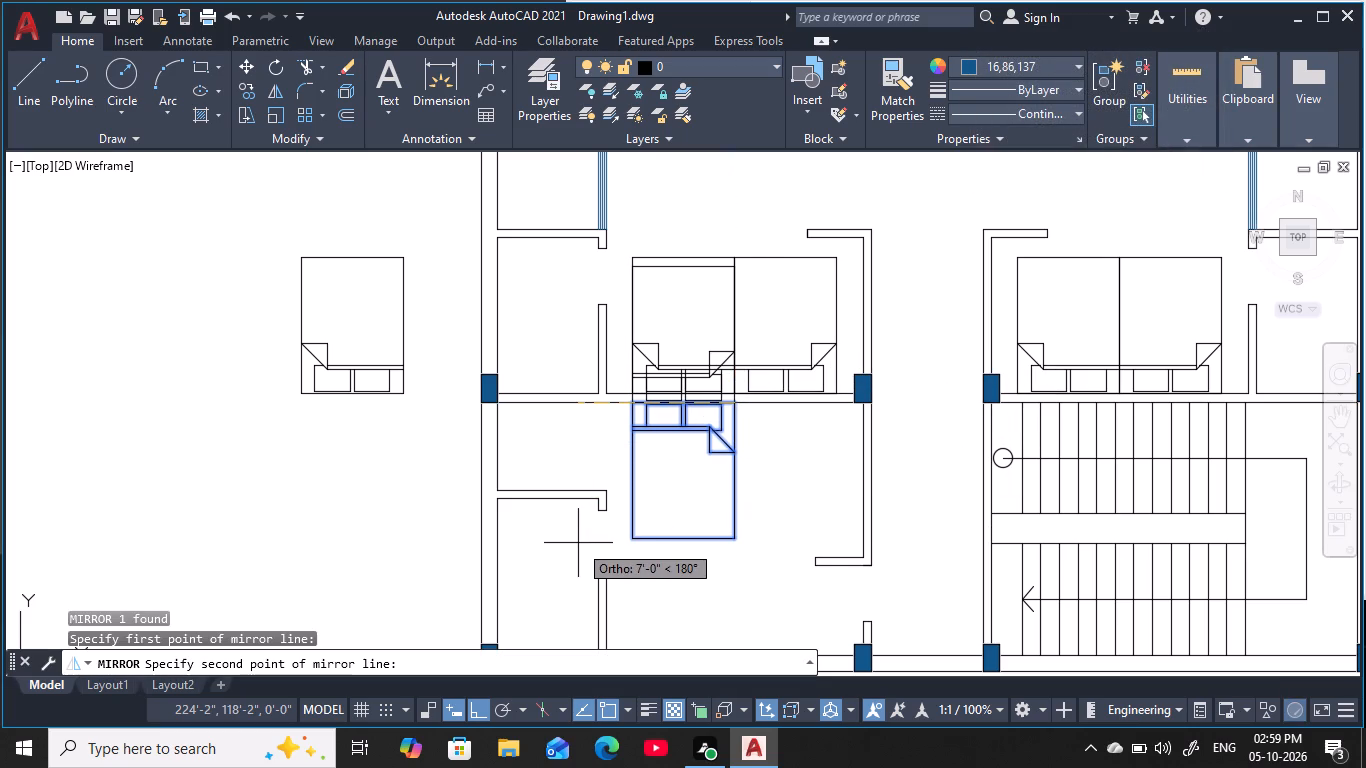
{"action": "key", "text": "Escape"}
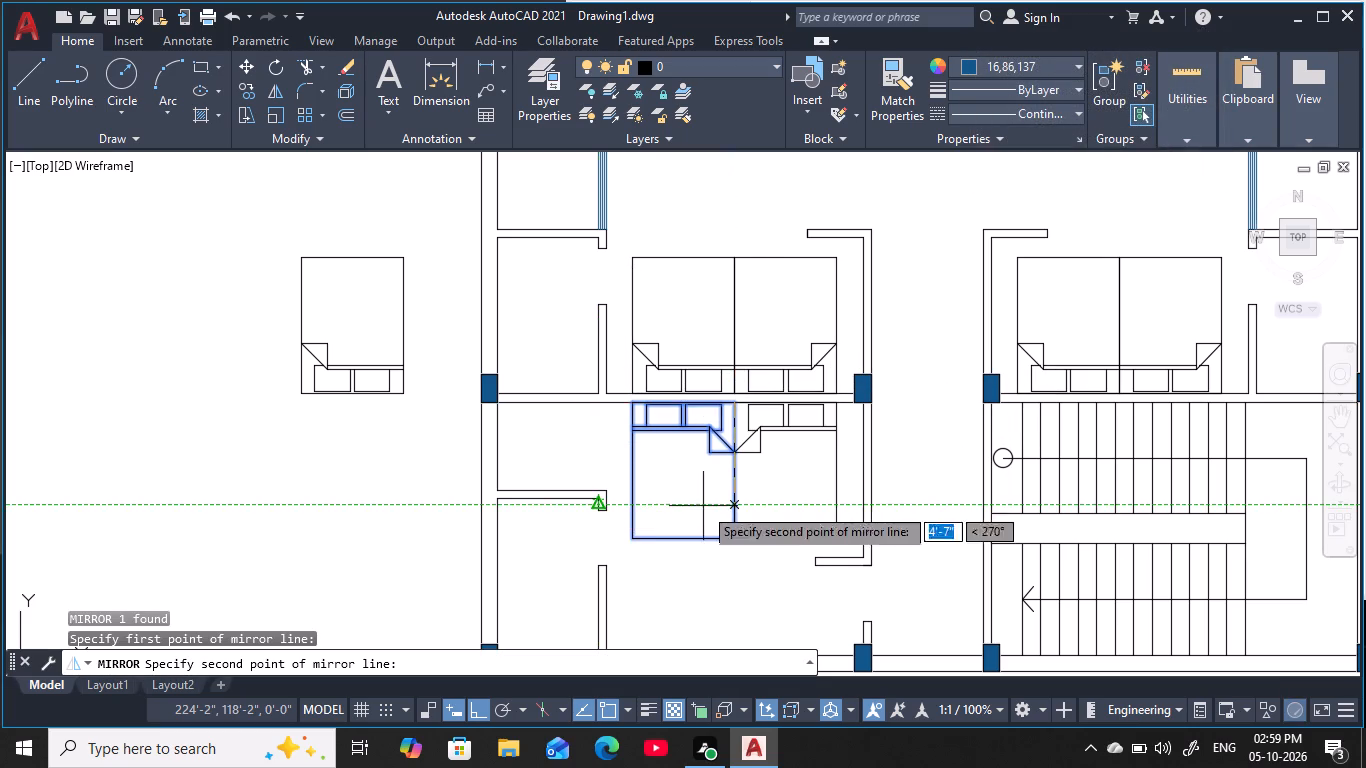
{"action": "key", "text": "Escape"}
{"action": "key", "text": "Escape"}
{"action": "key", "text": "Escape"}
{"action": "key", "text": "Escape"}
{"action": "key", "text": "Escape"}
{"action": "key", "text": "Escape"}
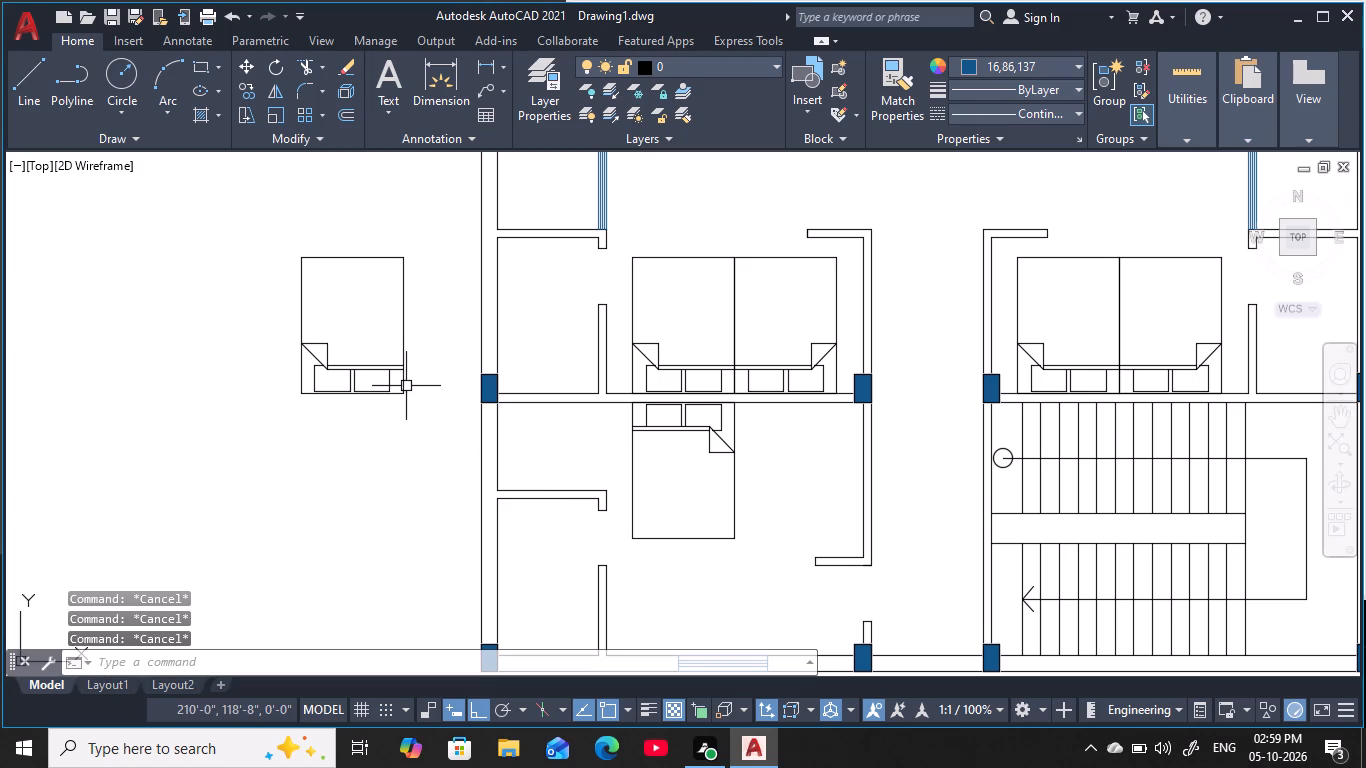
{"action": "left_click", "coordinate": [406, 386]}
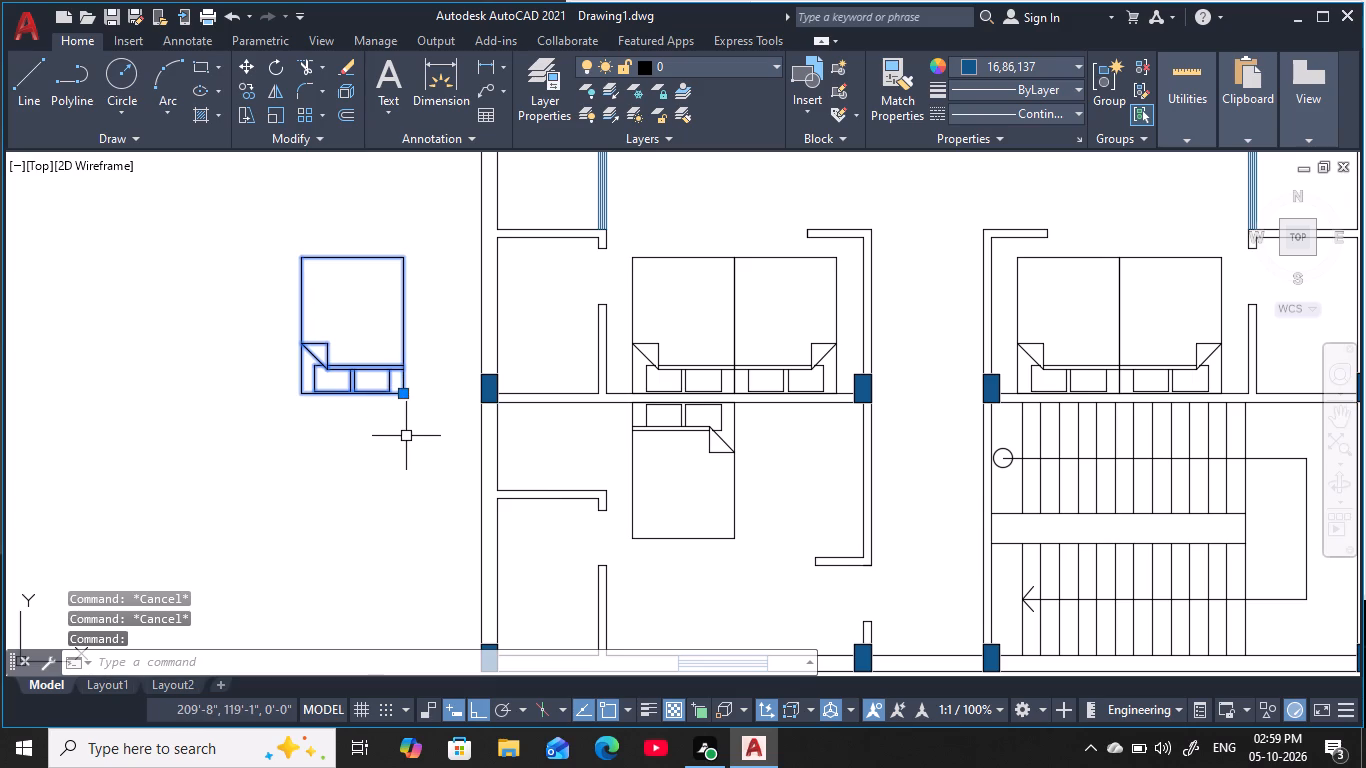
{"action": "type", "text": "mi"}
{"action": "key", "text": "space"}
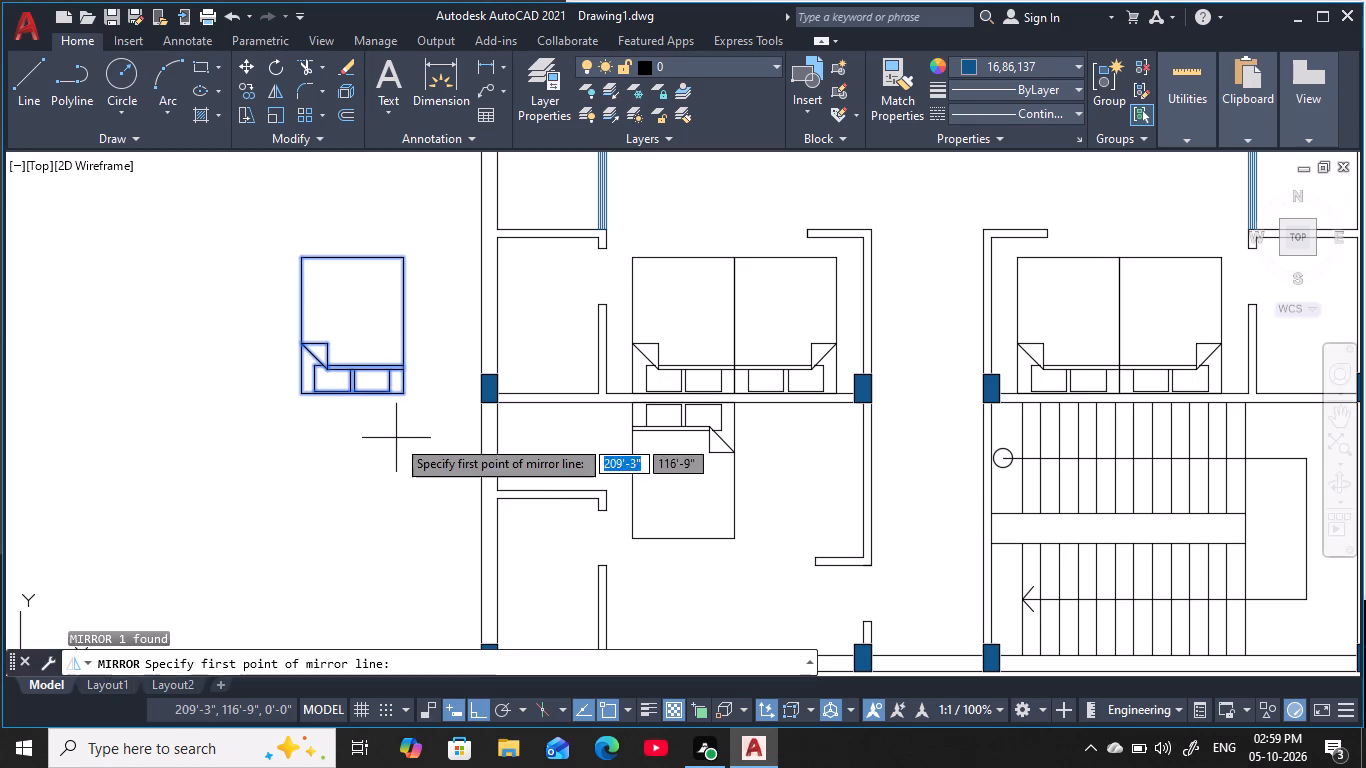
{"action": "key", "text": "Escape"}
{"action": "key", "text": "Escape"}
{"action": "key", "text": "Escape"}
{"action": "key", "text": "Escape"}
Rotate the loose bed outside the west wall 180° about a point on its pillow-side edge.
{"action": "left_click", "coordinate": [435, 434]}
{"action": "left_click", "coordinate": [219, 245]}
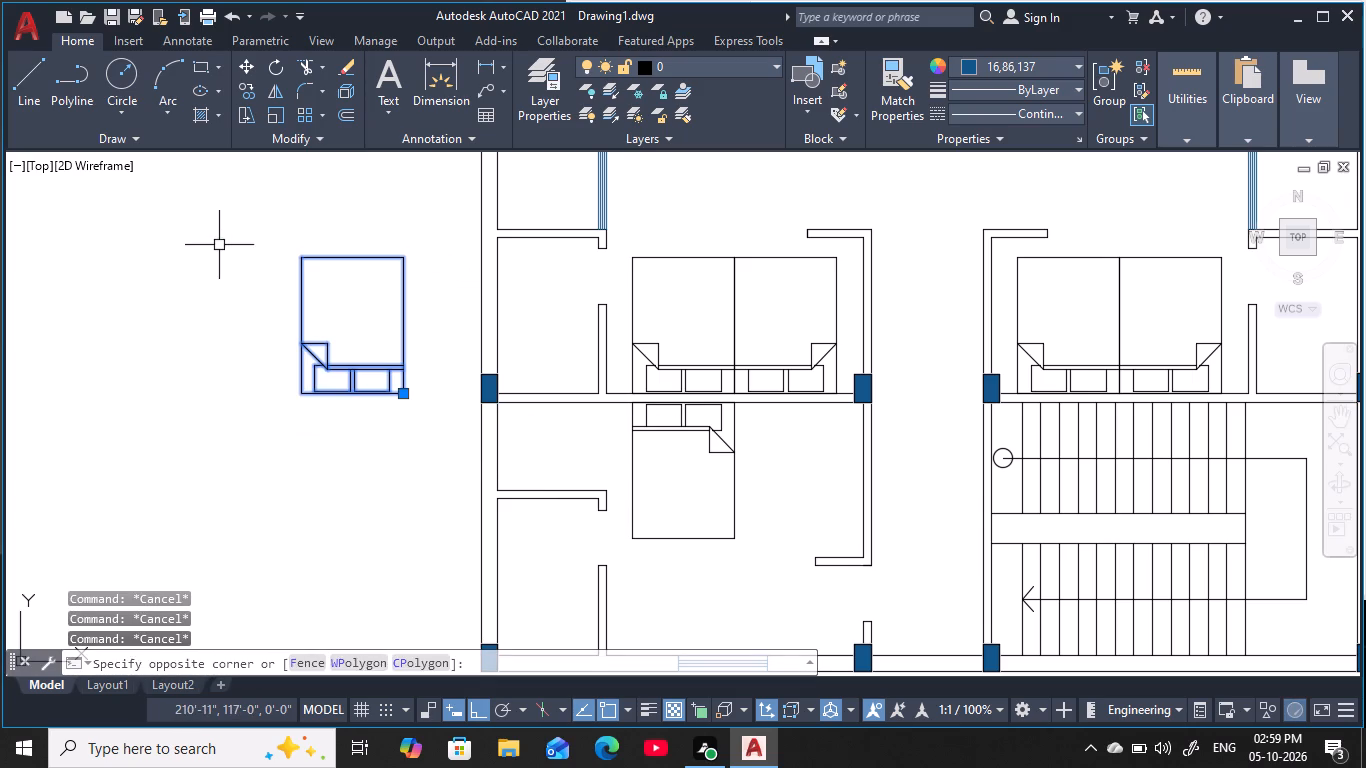
{"action": "key", "text": "r"}
{"action": "key", "text": "o"}
{"action": "key", "text": "space"}
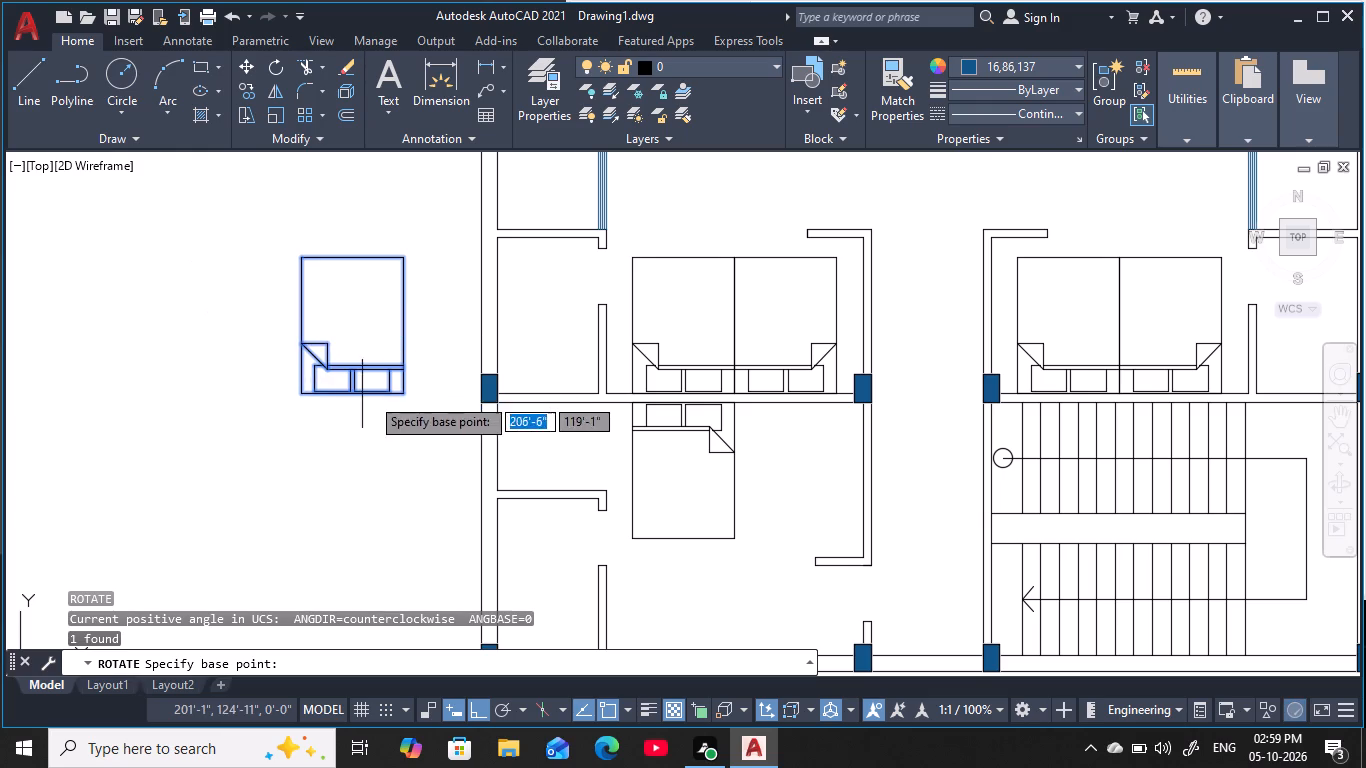
{"action": "left_click", "coordinate": [371, 396]}
{"action": "left_click", "coordinate": [38, 408]}
{"action": "key", "text": "Escape"}
{"action": "key", "text": "Escape"}
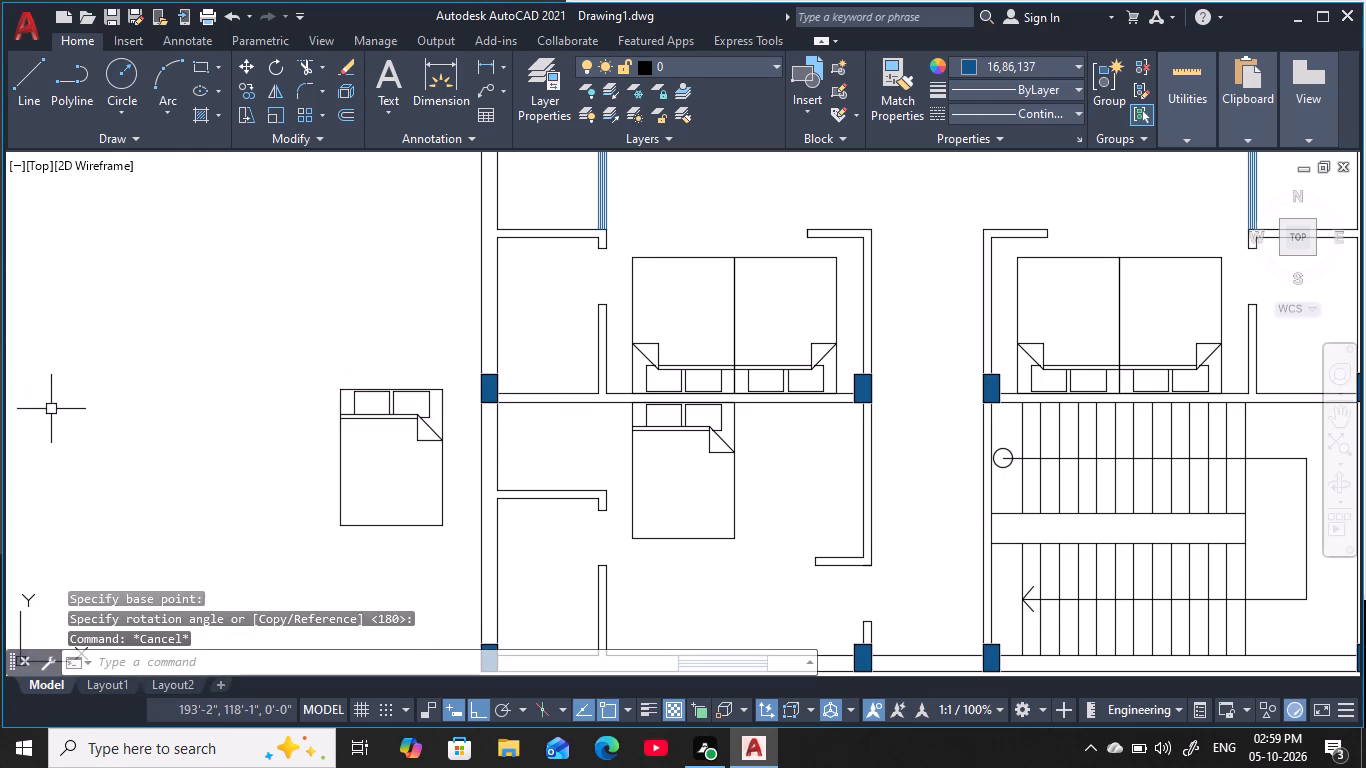
{"action": "key", "text": "Escape"}
{"action": "key", "text": "Escape"}
{"action": "key", "text": "Escape"}
{"action": "key", "text": "Escape"}
Mirror the loose bed across its west edge and erase the source bed.
{"action": "type", "text": "mi"}
{"action": "key", "text": "space"}
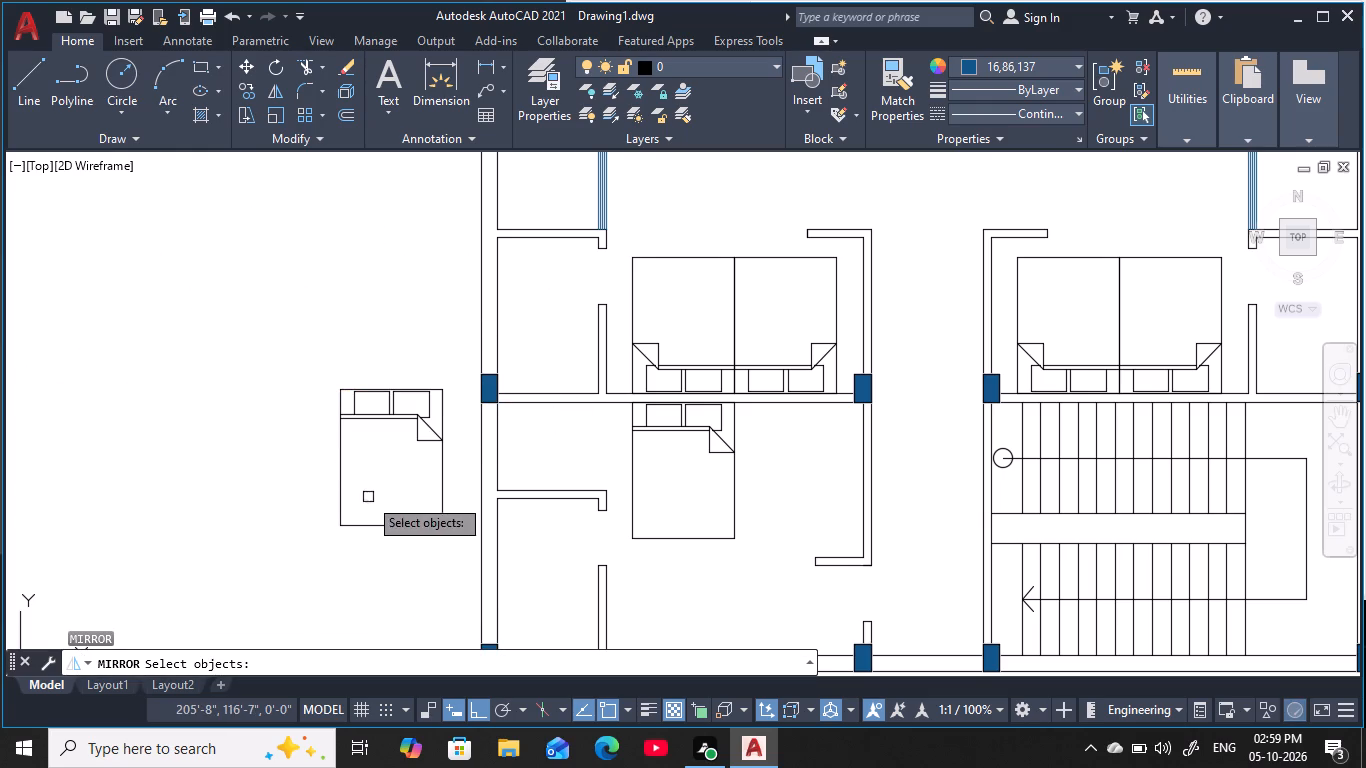
{"action": "left_click", "coordinate": [374, 501]}
{"action": "left_click", "coordinate": [306, 557]}
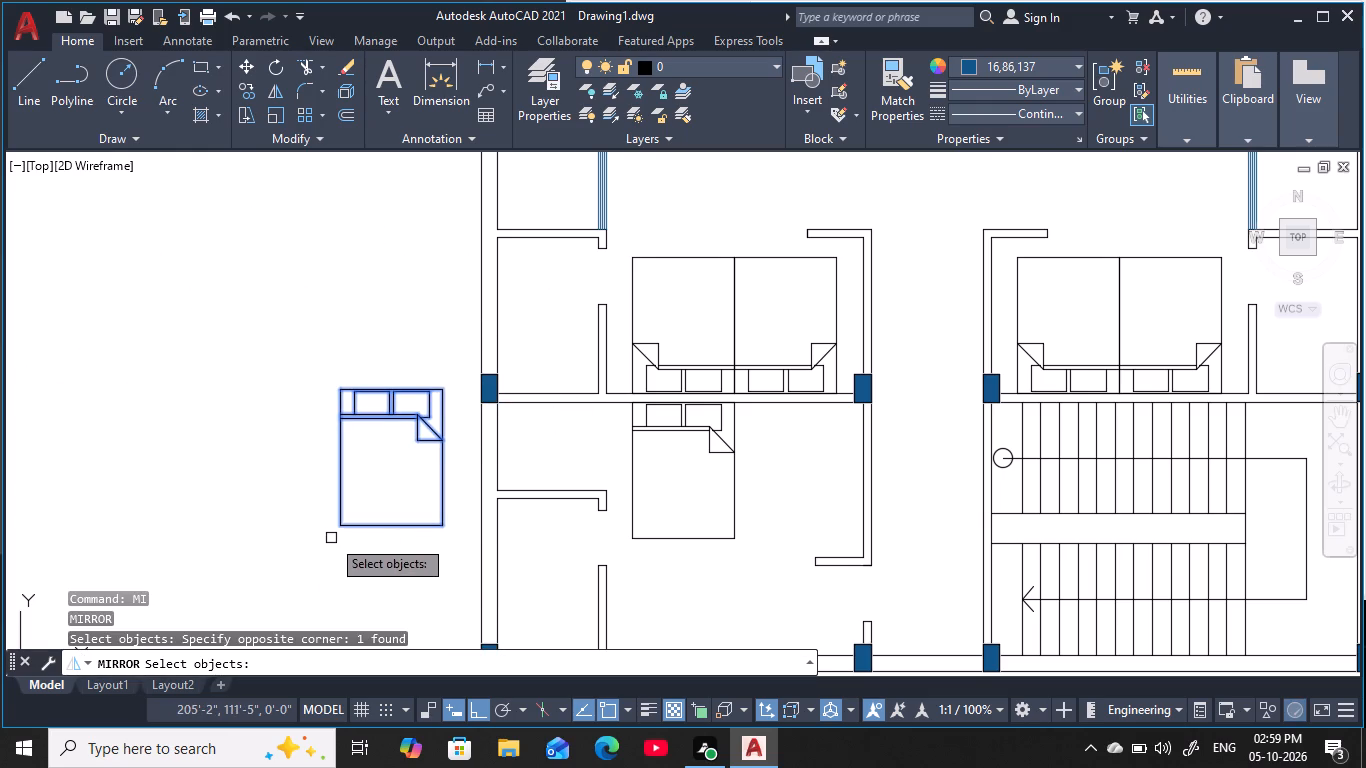
{"action": "key", "text": "space"}
{"action": "left_click", "coordinate": [339, 522]}
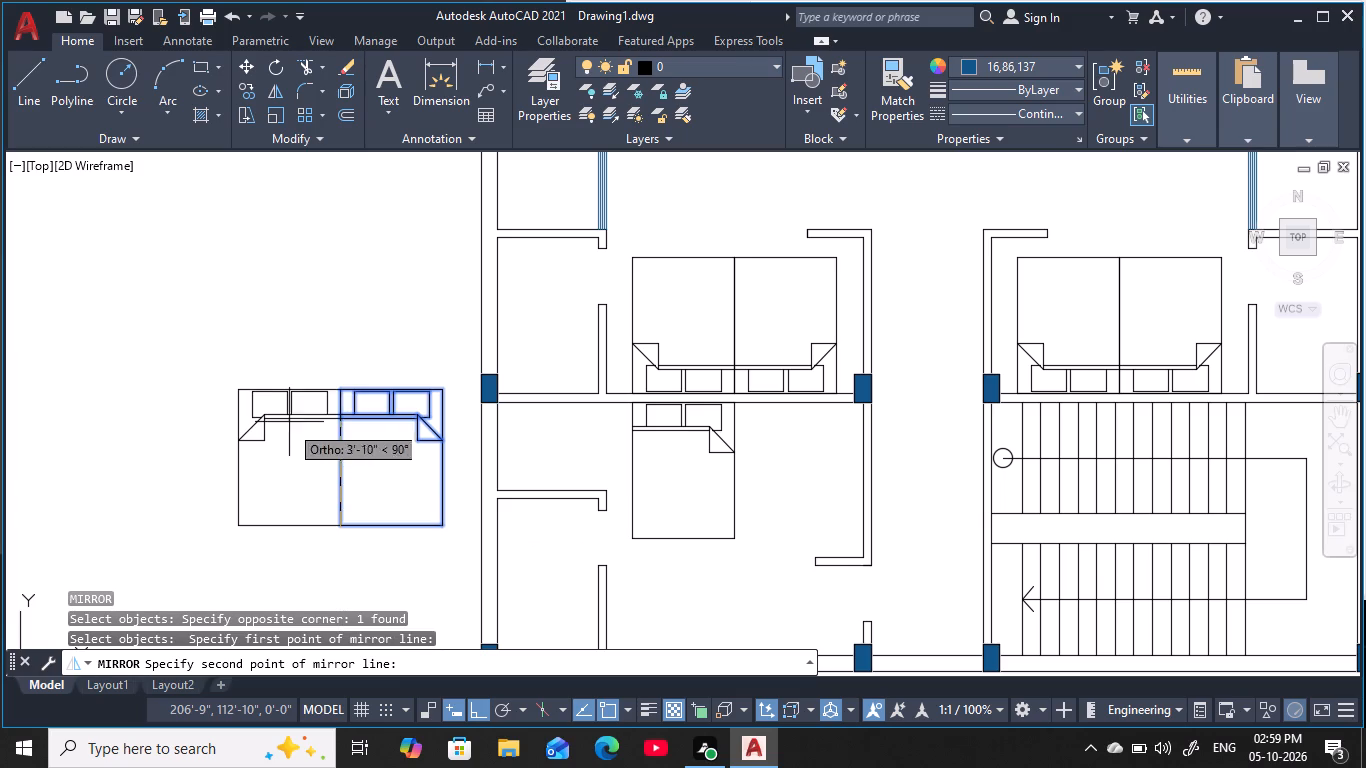
{"action": "left_click", "coordinate": [300, 306]}
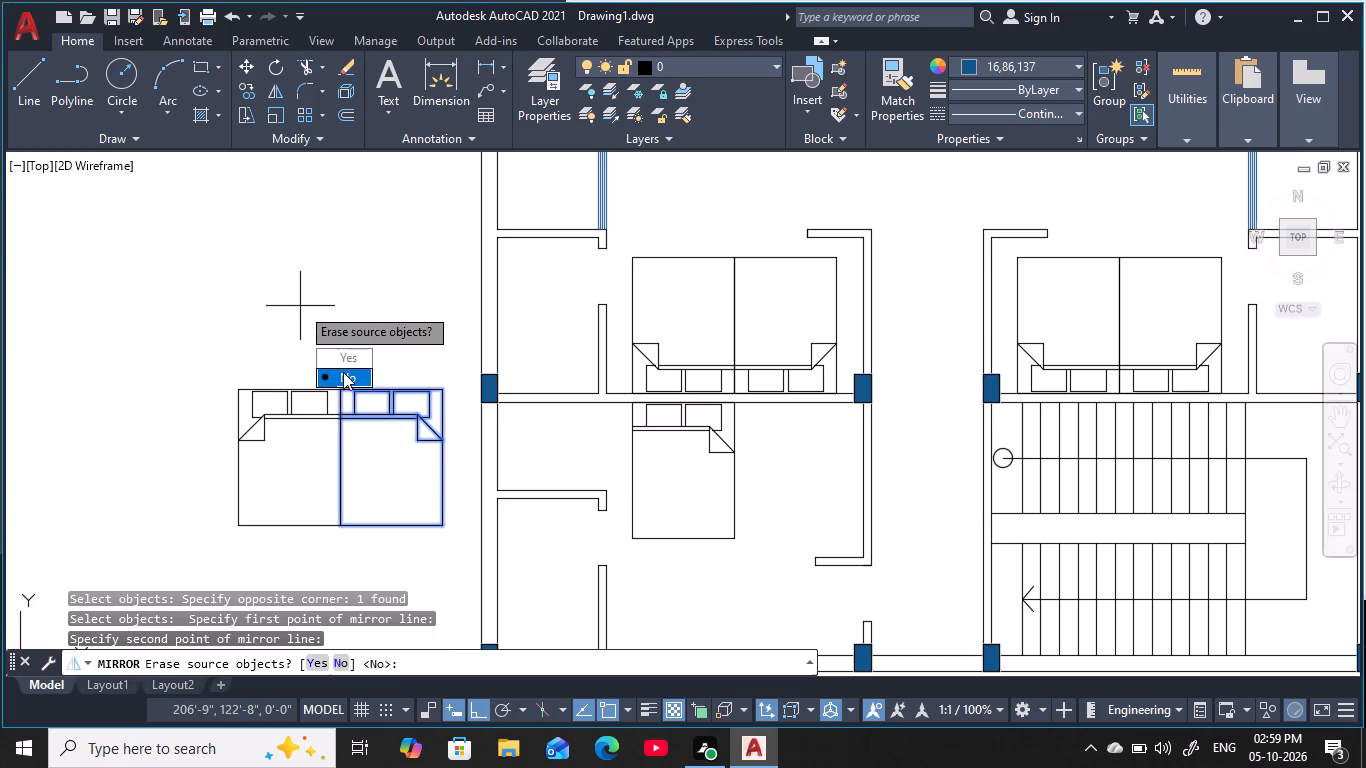
{"action": "left_click_drag", "start_coordinate": [351, 358], "coordinate": [300, 306]}
{"action": "key", "text": "Escape"}
{"action": "key", "text": "Escape"}
{"action": "key", "text": "Escape"}
{"action": "key", "text": "Escape"}
{"action": "key", "text": "Escape"}
{"action": "middle_click_drag", "start_coordinate": [327, 456], "coordinate": [352, 403]}
{"action": "key", "text": "Escape"}
{"action": "key", "text": "Escape"}
Copy the loose mirrored bed from its northwest corner to the northeast corner of the southwest bedroom's remaining bed, with Ortho off.
{"action": "left_click", "coordinate": [367, 417]}
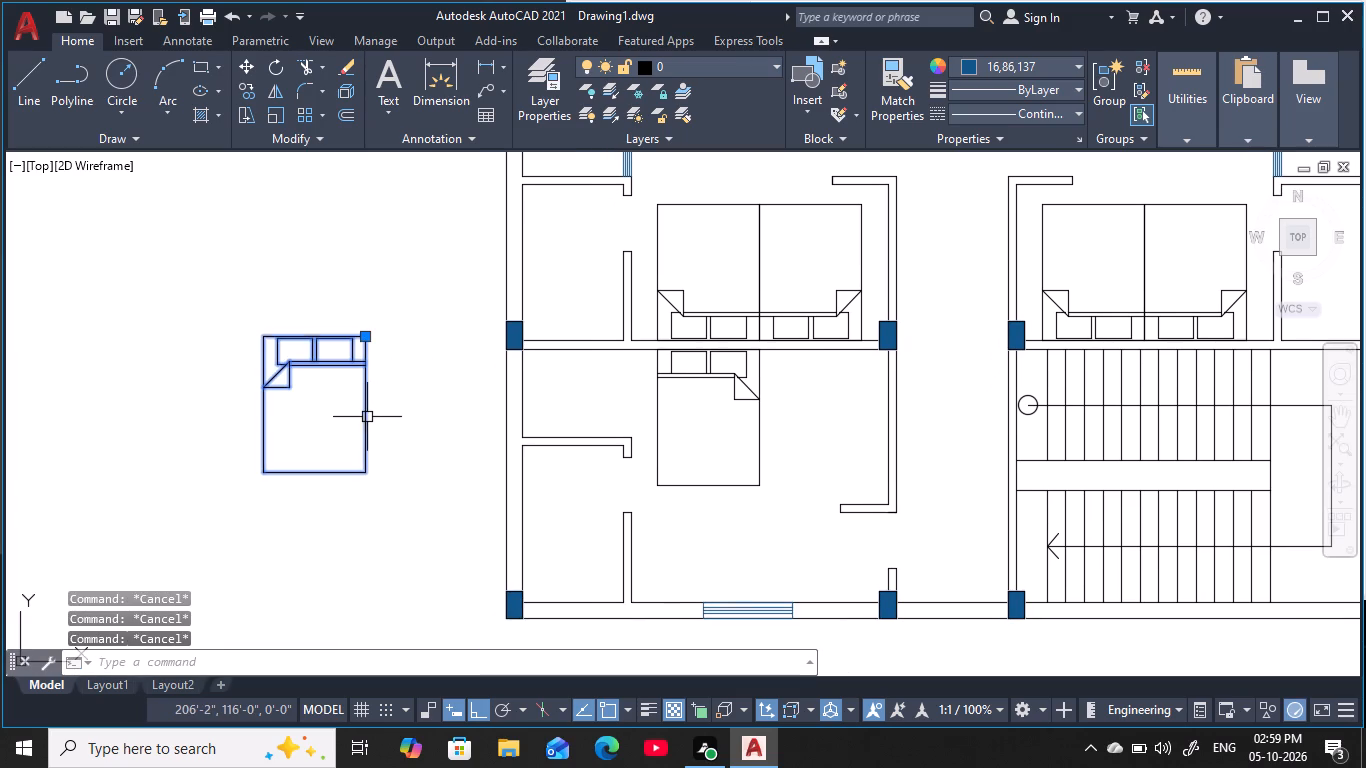
{"action": "type", "text": "co"}
{"action": "key", "text": "space"}
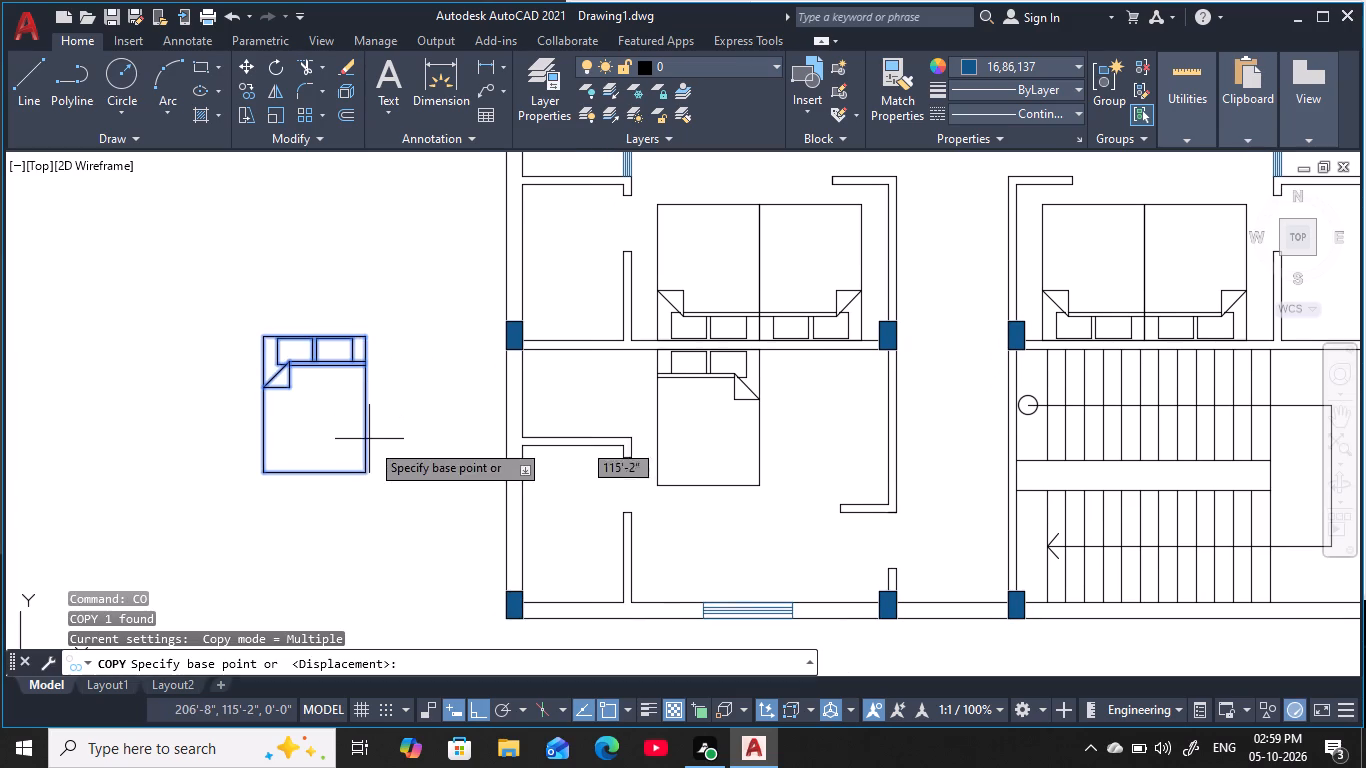
{"action": "left_click", "coordinate": [258, 335]}
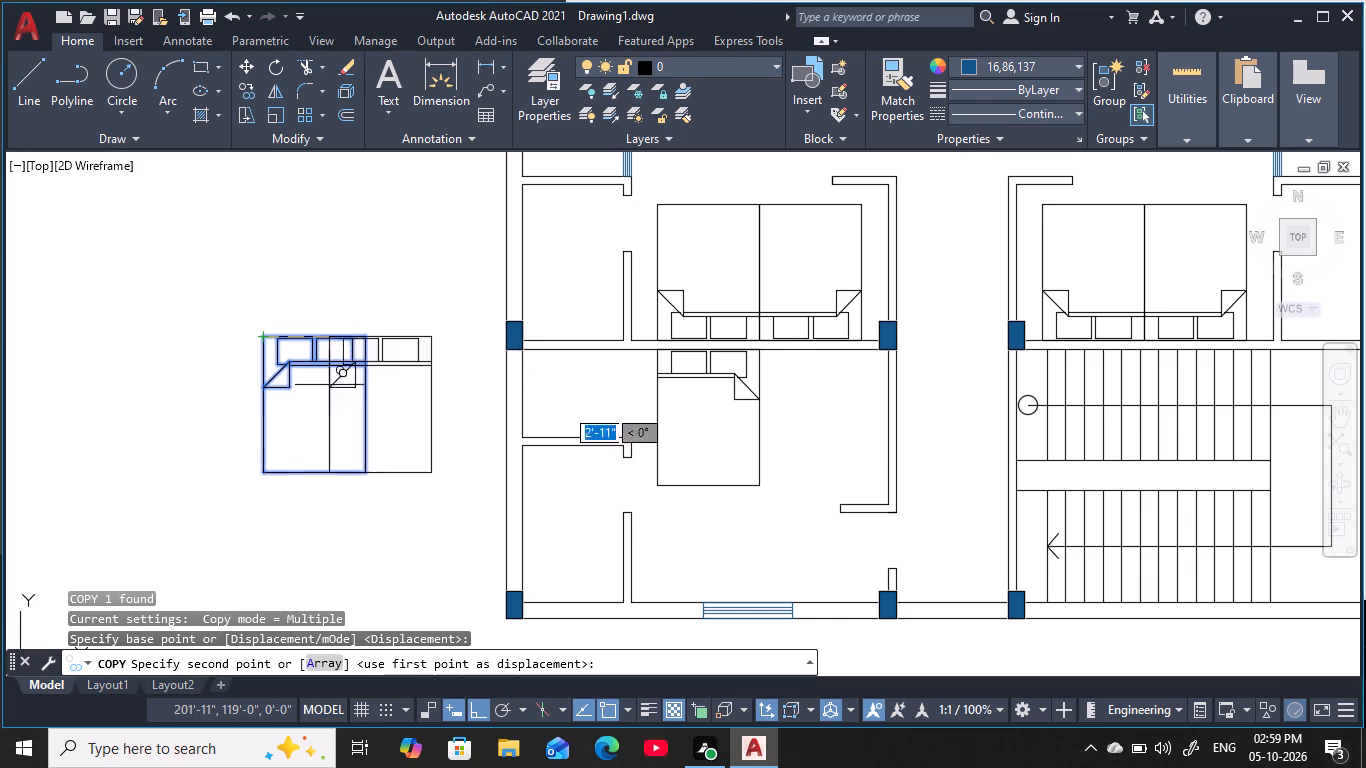
{"action": "scroll", "coordinate": [755, 386], "scroll_direction": "up", "scroll_amount": 2}
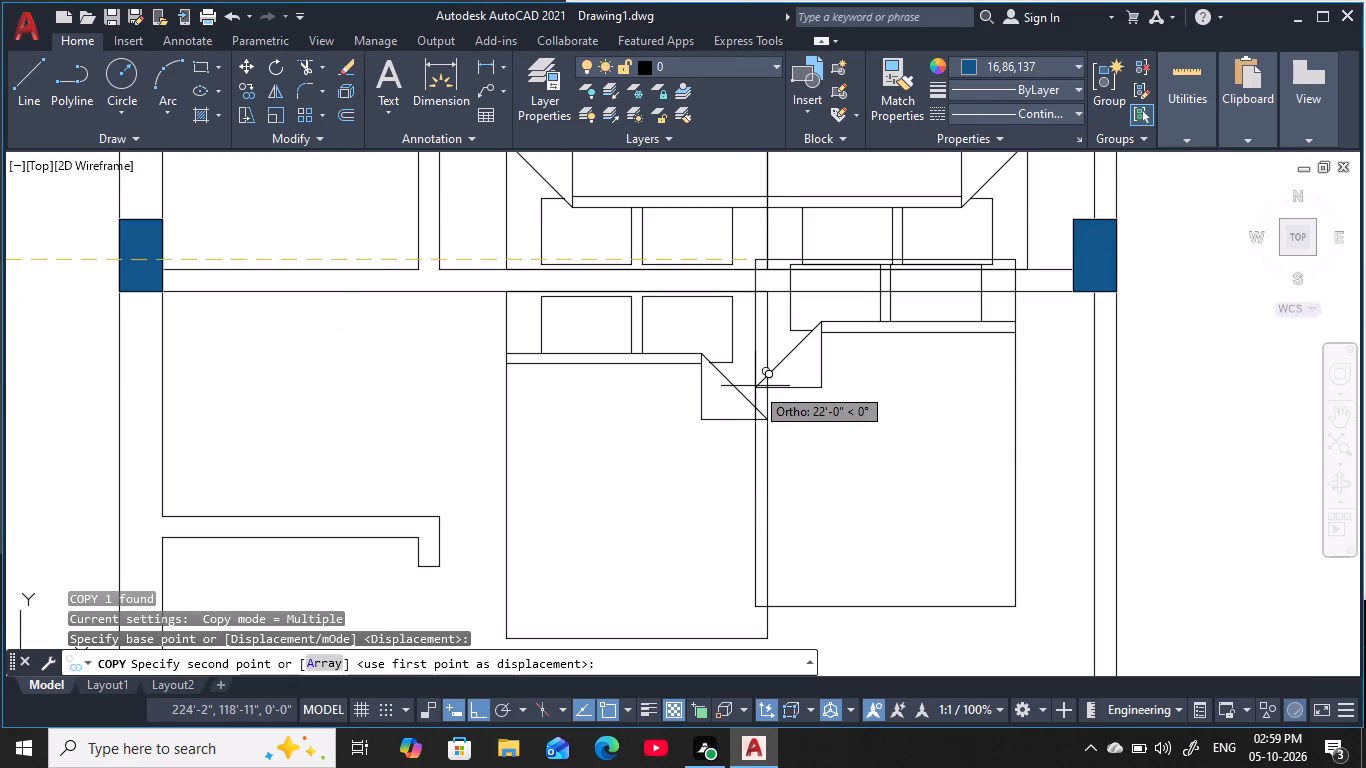
{"action": "key", "text": "F8"}
{"action": "left_click", "coordinate": [764, 297]}
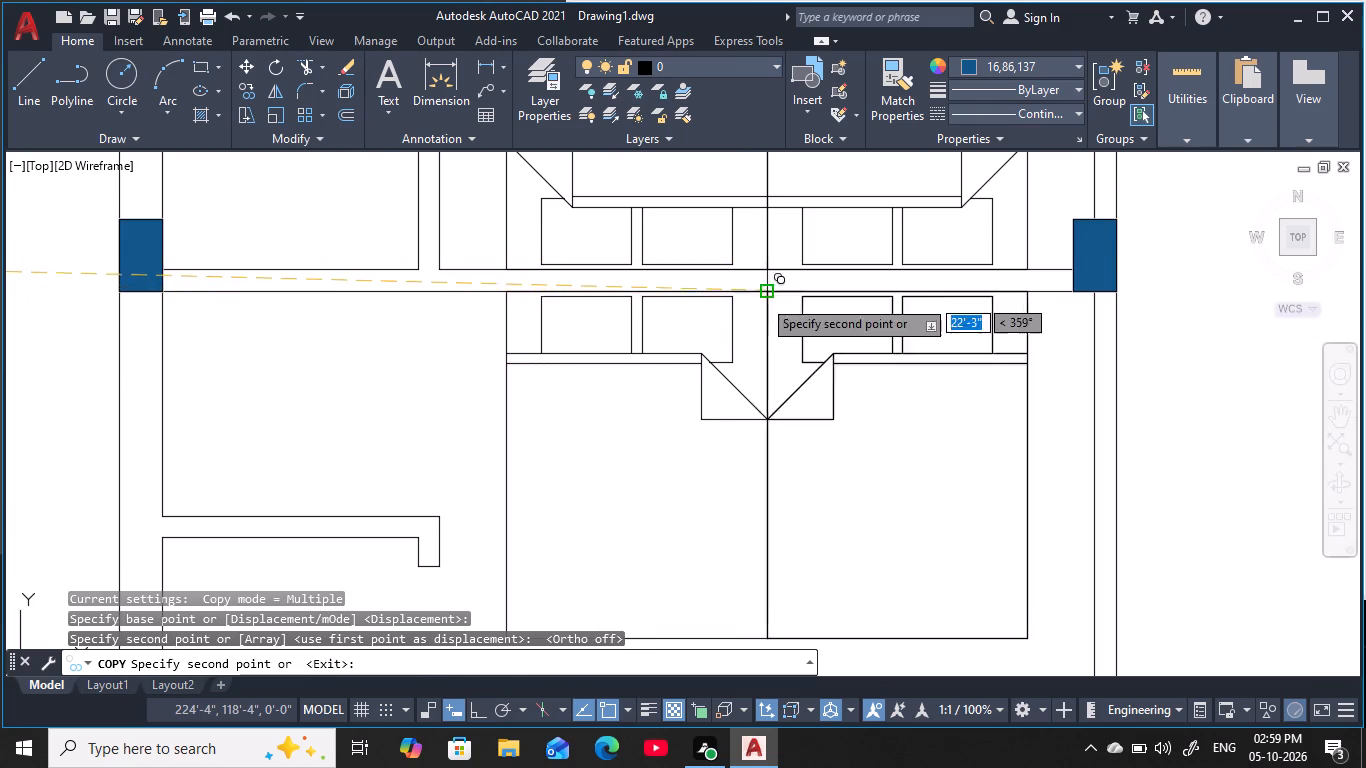
{"action": "scroll", "coordinate": [760, 397], "scroll_direction": "down", "scroll_amount": 1}
{"action": "middle_click_drag", "start_coordinate": [760, 397], "coordinate": [580, 477]}
{"action": "scroll", "coordinate": [771, 421], "scroll_direction": "down", "scroll_amount": 2}
{"action": "middle_click_drag", "start_coordinate": [774, 415], "coordinate": [777, 554]}
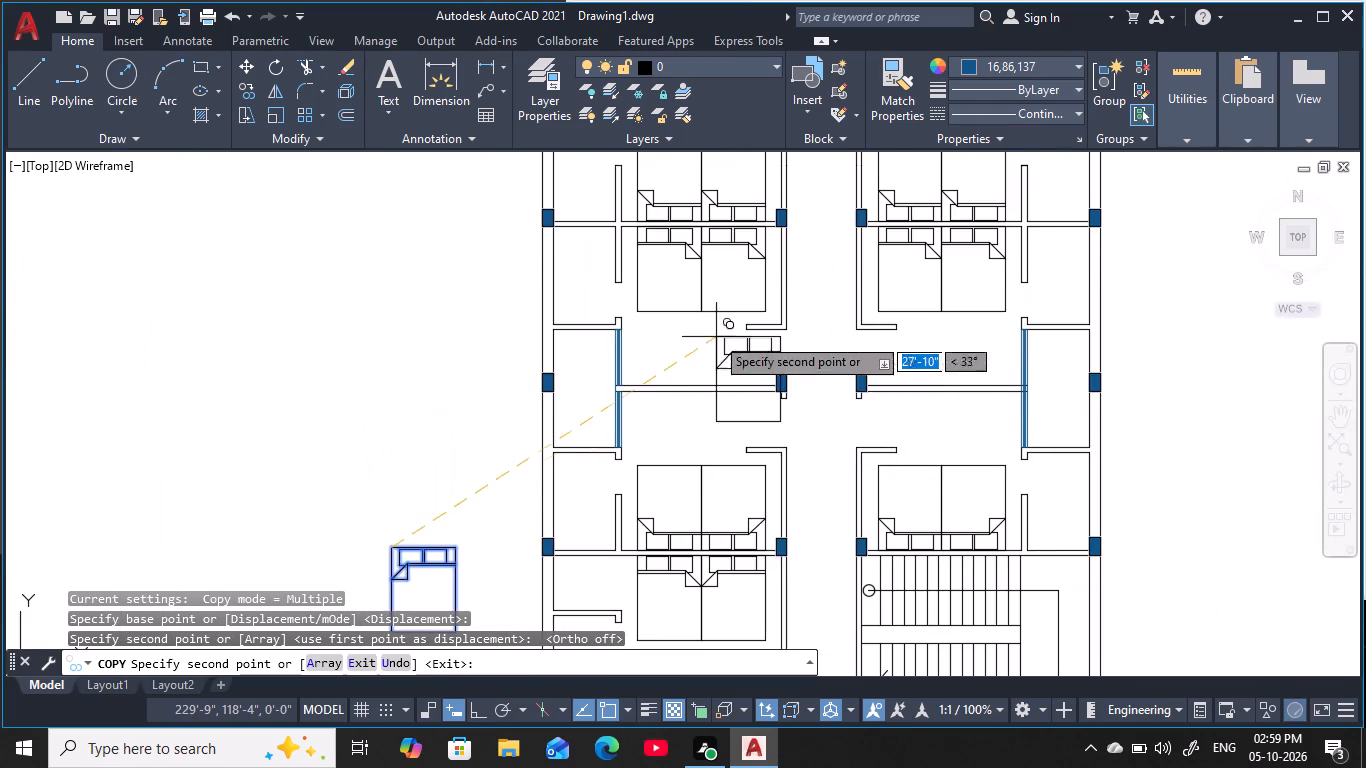
{"action": "middle_click_drag", "start_coordinate": [715, 336], "coordinate": [715, 414]}
{"action": "key", "text": "Escape"}
{"action": "key", "text": "Escape"}
{"action": "key", "text": "Escape"}
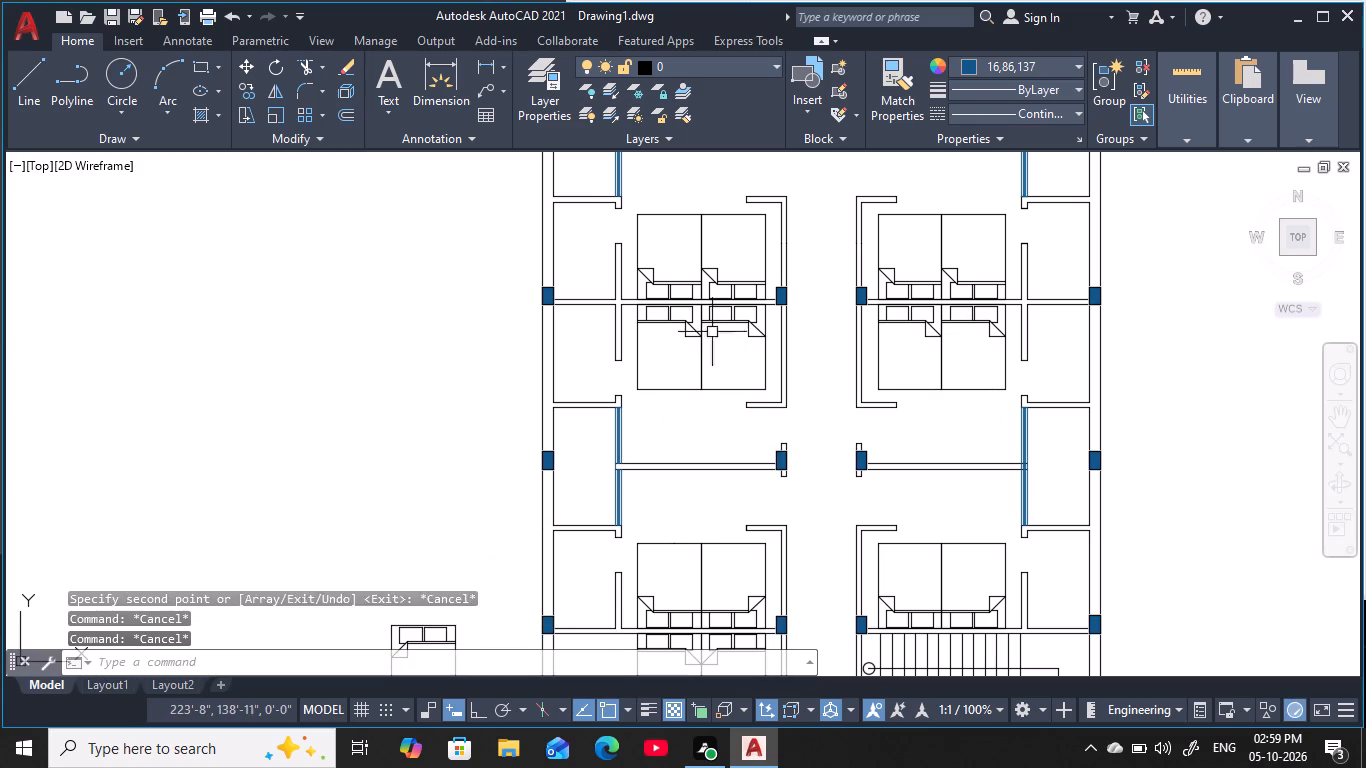
{"action": "key", "text": "Escape"}
{"action": "key", "text": "Escape"}
{"action": "key", "text": "Escape"}
Erase the east bed in each of the four central bedrooms, on both sides of the corridor.
{"action": "left_click", "coordinate": [728, 321]}
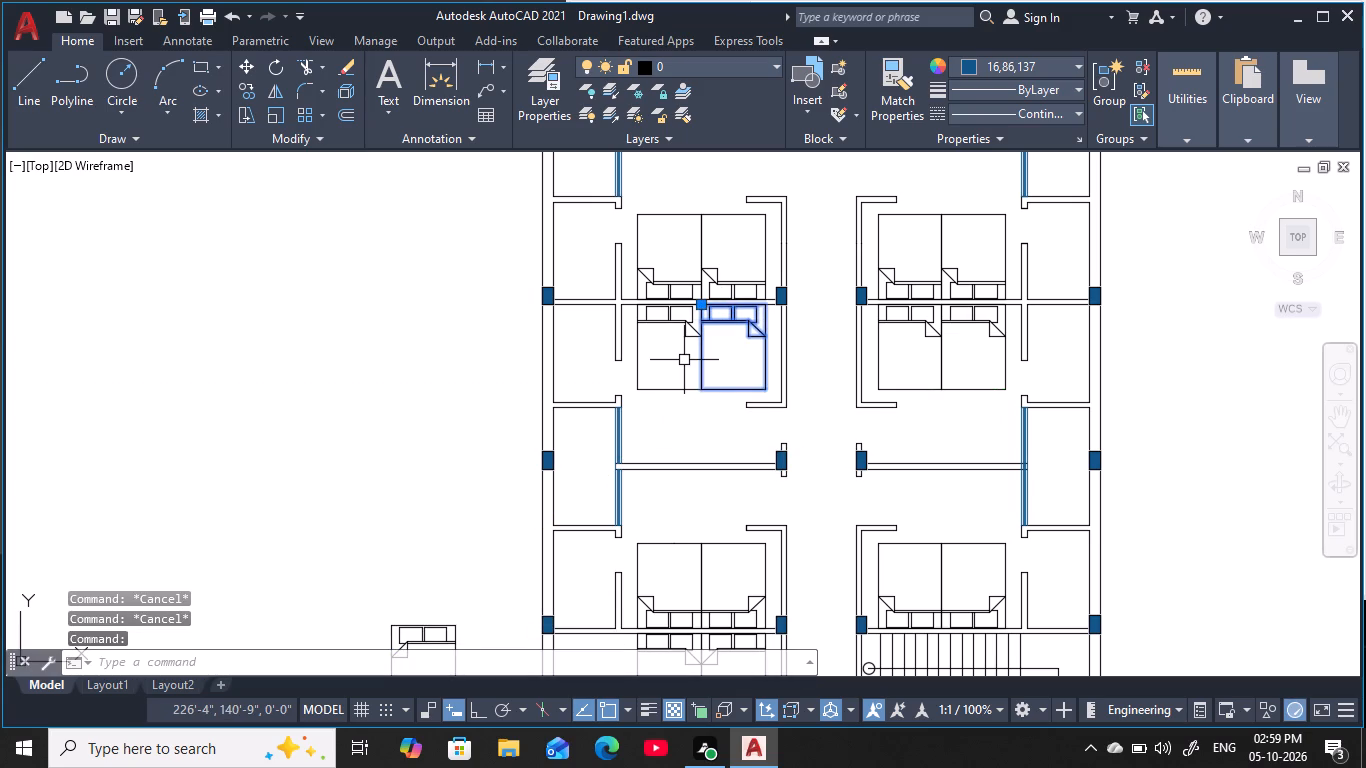
{"action": "type", "text": "e"}
{"action": "key", "text": "space"}
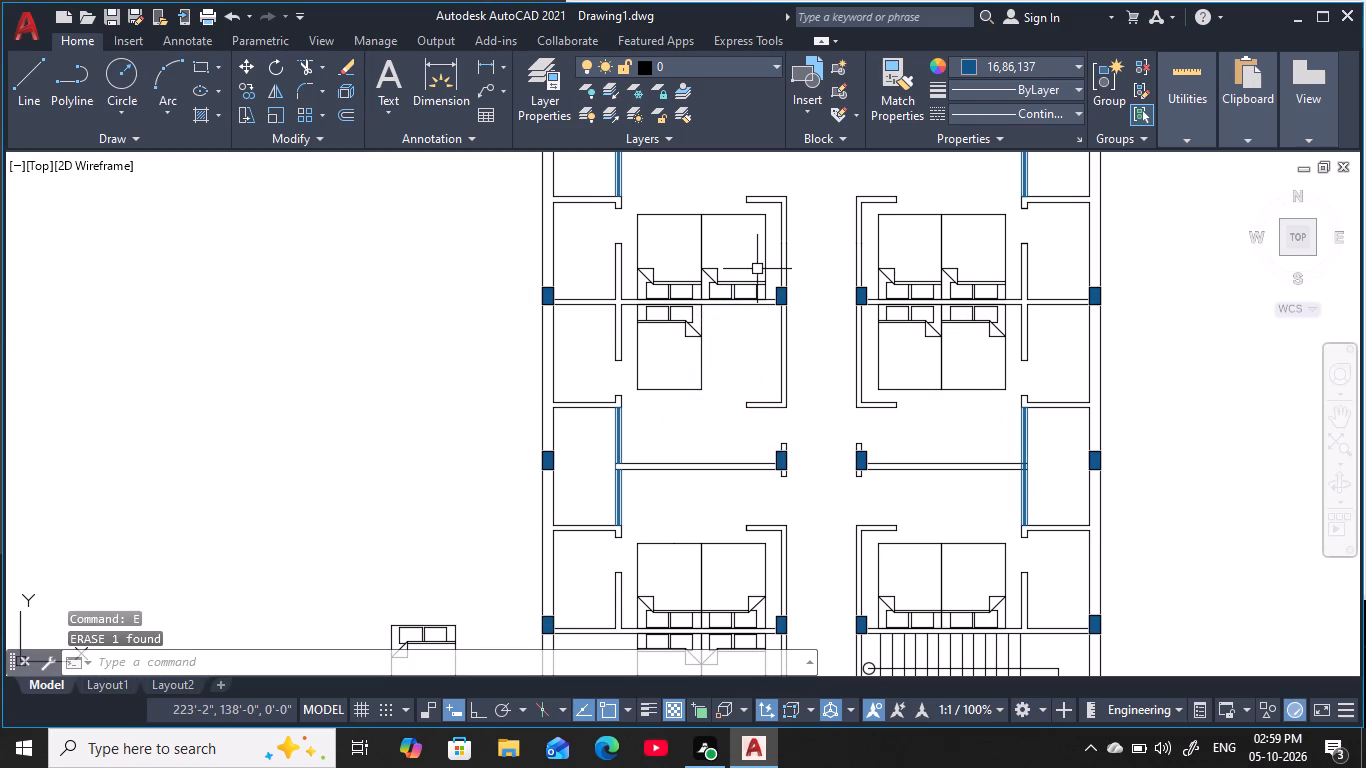
{"action": "left_click", "coordinate": [765, 275]}
{"action": "key", "text": "space"}
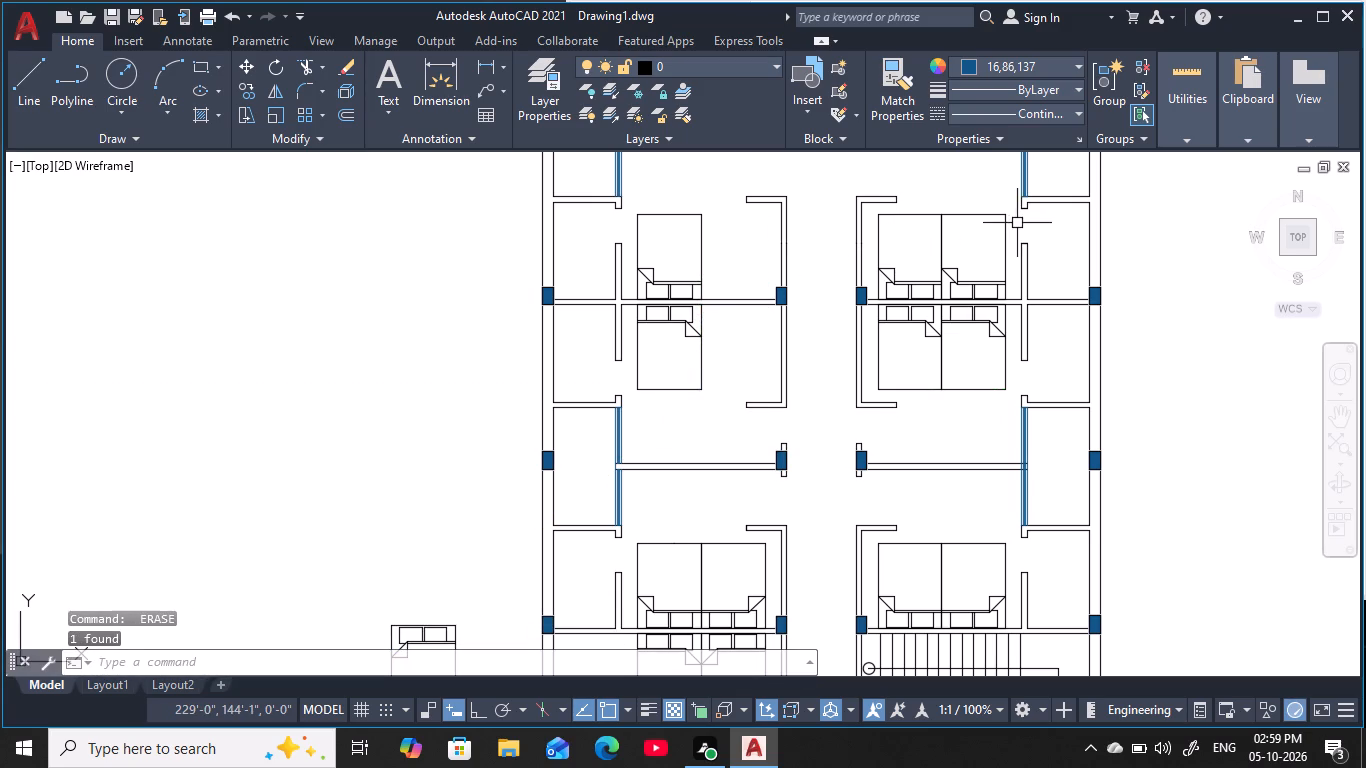
{"action": "left_click", "coordinate": [1008, 226]}
{"action": "key", "text": "space"}
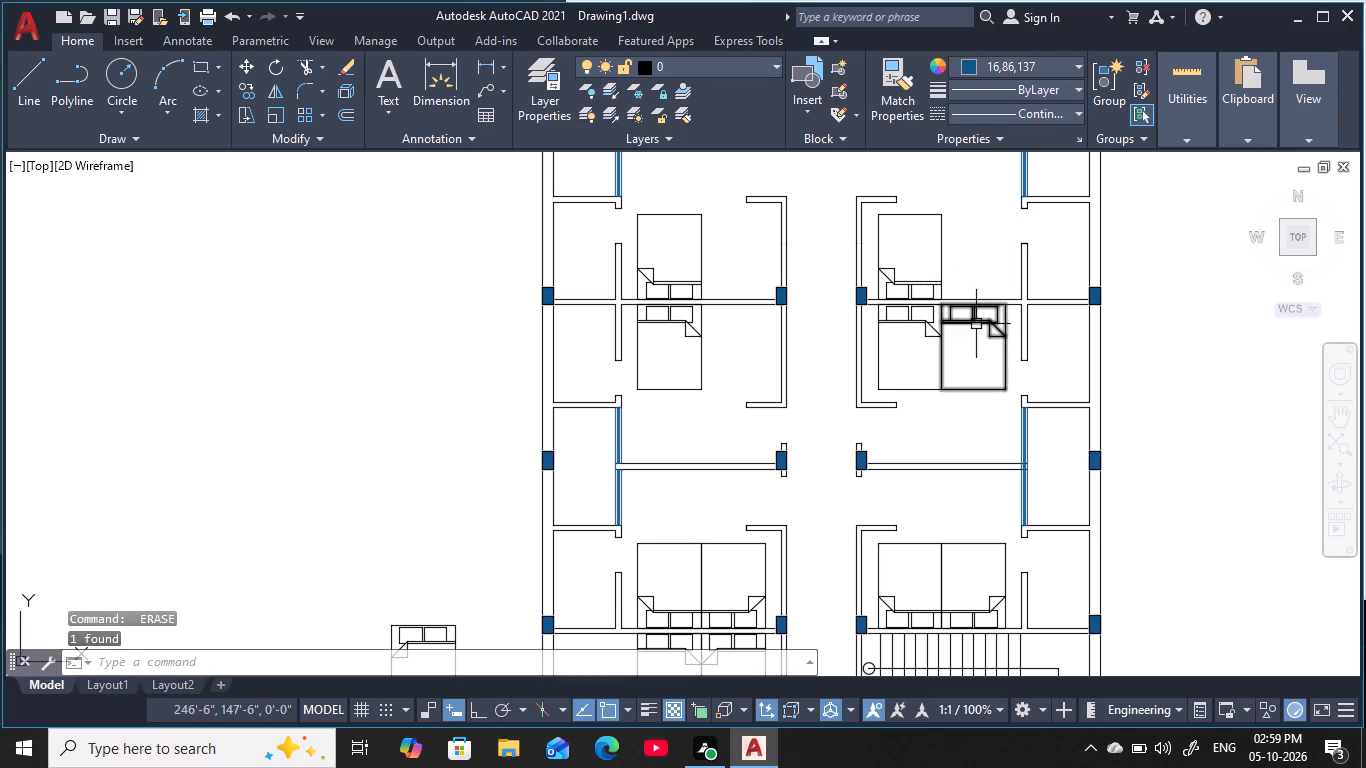
{"action": "left_click", "coordinate": [976, 324]}
{"action": "key", "text": "space"}
Erase the east bed in each of the two northernmost bedrooms.
{"action": "scroll", "coordinate": [830, 330], "scroll_direction": "down", "scroll_amount": 1}
{"action": "middle_click_drag", "start_coordinate": [801, 316], "coordinate": [813, 458]}
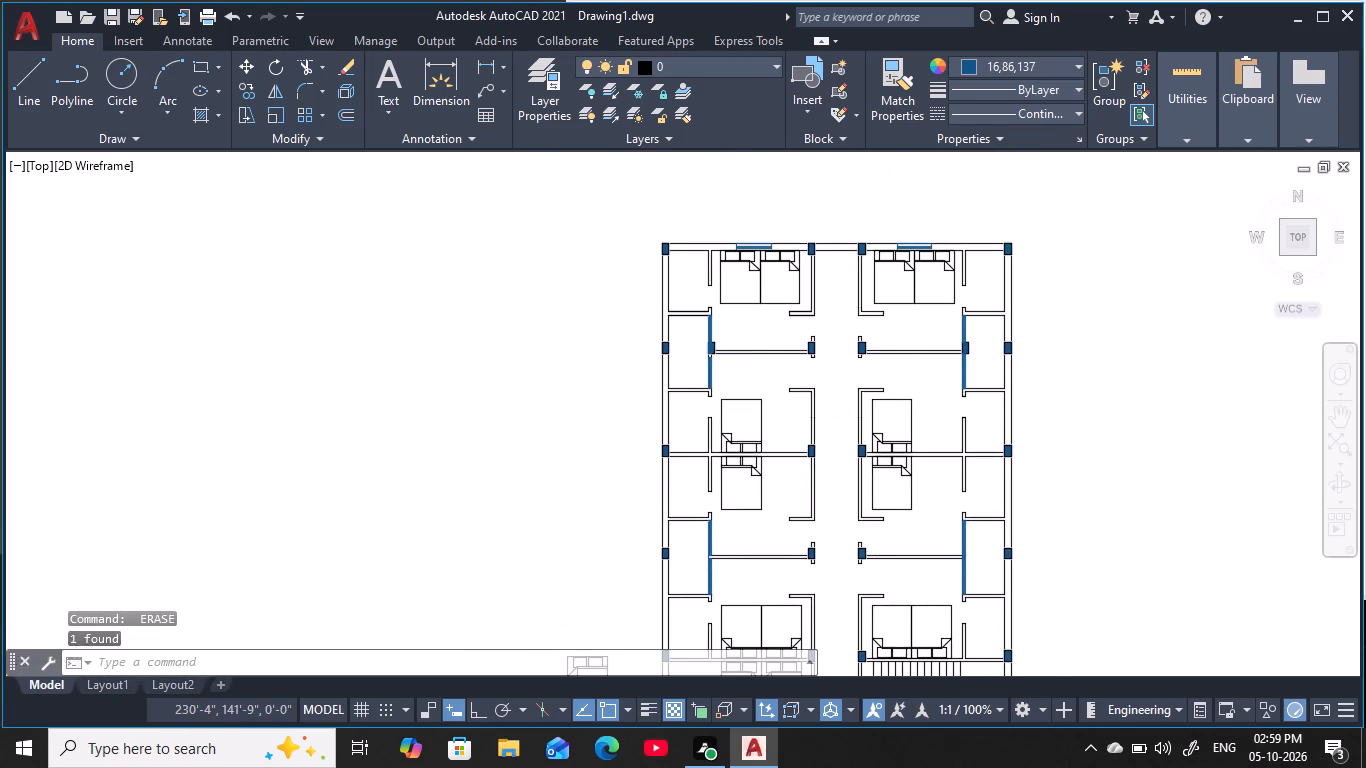
{"action": "scroll", "coordinate": [816, 318], "scroll_direction": "up", "scroll_amount": 1}
{"action": "left_click", "coordinate": [791, 274]}
{"action": "key", "text": "space"}
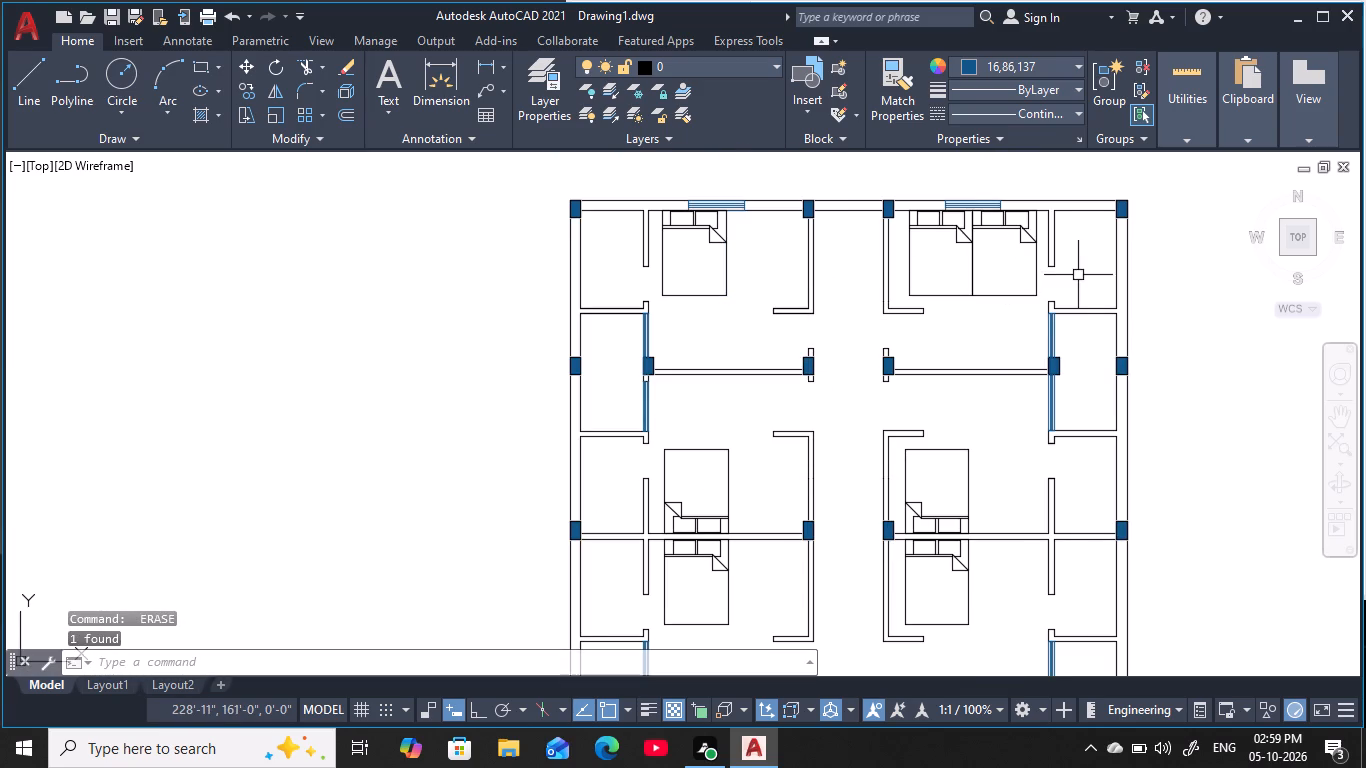
{"action": "left_click", "coordinate": [1039, 285]}
{"action": "key", "text": "space"}
Copy the loose bed from its northwest corner to the open area north of it, outside the building's west wall.
{"action": "scroll", "coordinate": [938, 360], "scroll_direction": "down", "scroll_amount": 2}
{"action": "middle_click_drag", "start_coordinate": [935, 364], "coordinate": [1045, 320]}
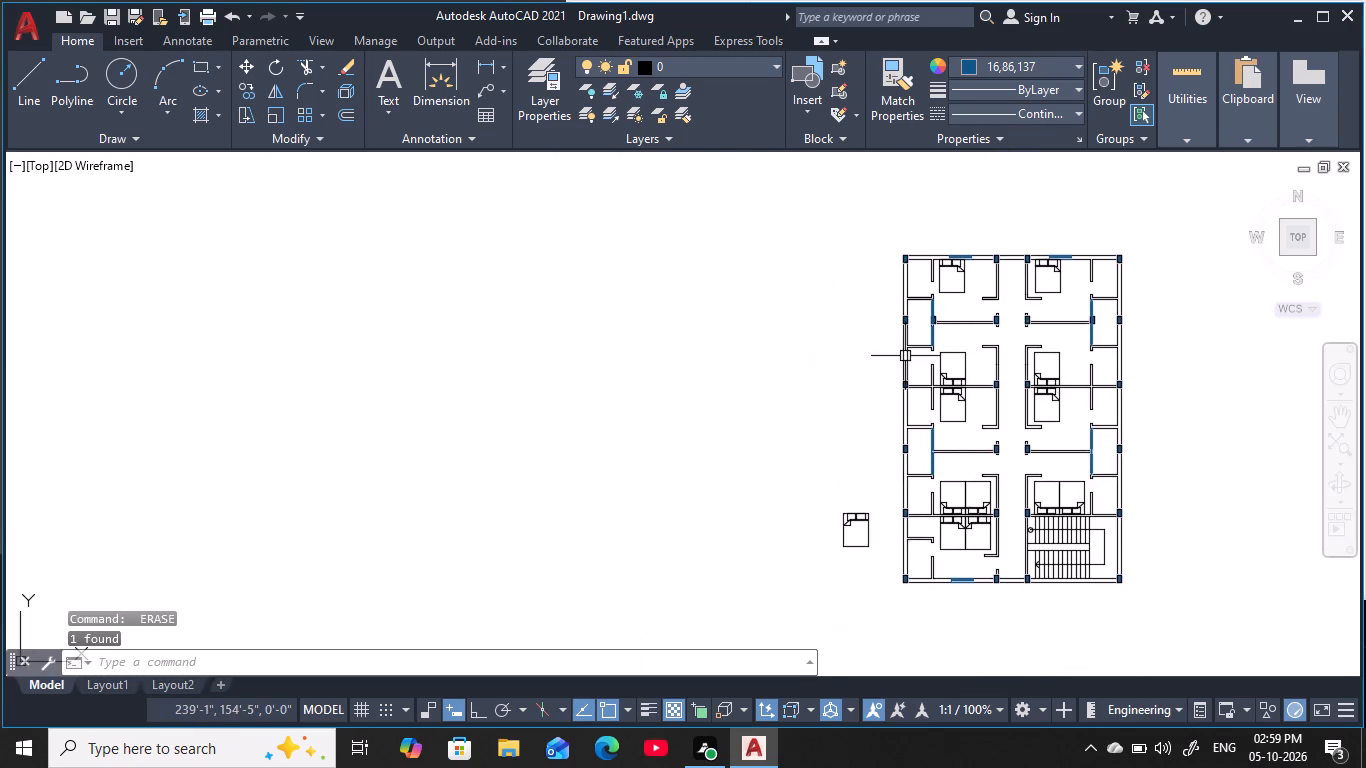
{"action": "scroll", "coordinate": [904, 356], "scroll_direction": "up", "scroll_amount": 1}
{"action": "middle_click_drag", "start_coordinate": [904, 356], "coordinate": [737, 273]}
{"action": "scroll", "coordinate": [743, 276], "scroll_direction": "up", "scroll_amount": 1}
{"action": "middle_click_drag", "start_coordinate": [651, 376], "coordinate": [666, 198]}
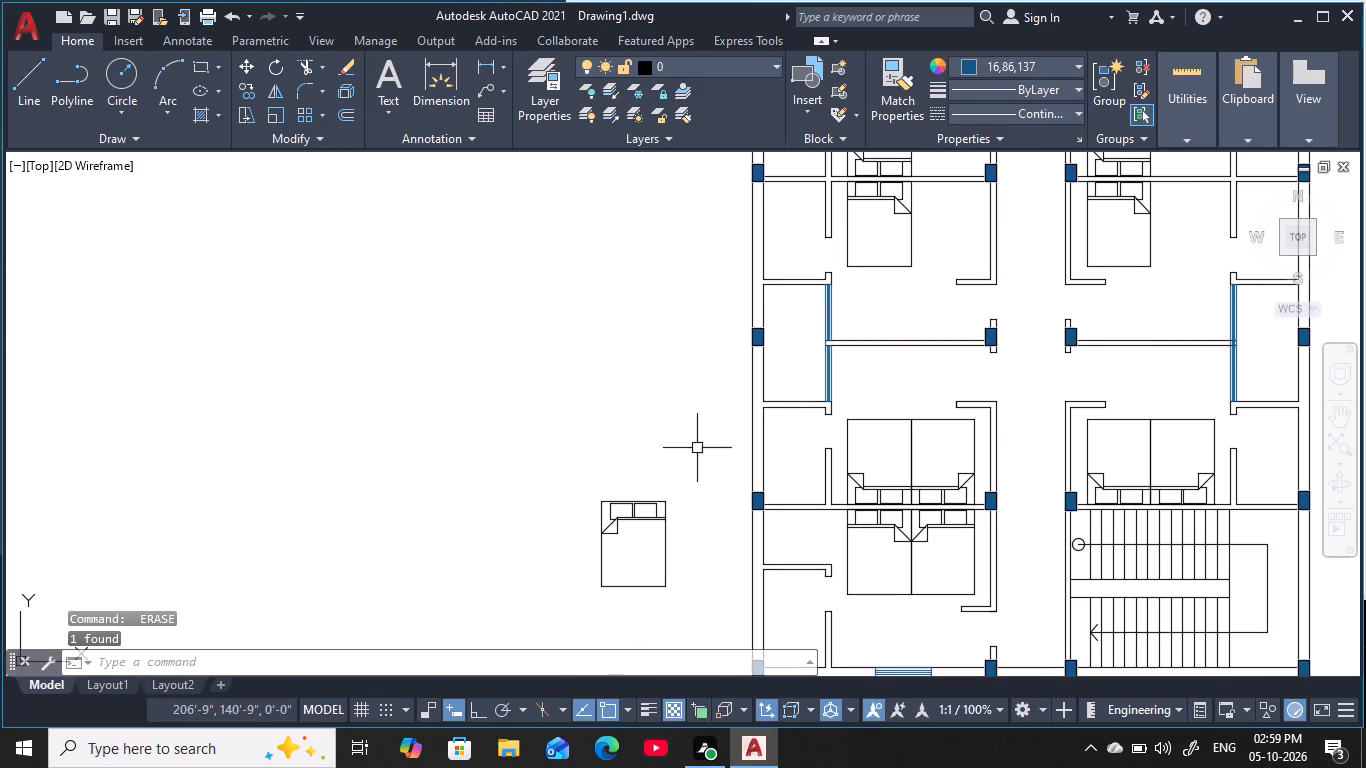
{"action": "left_click", "coordinate": [669, 507]}
{"action": "key", "text": "c"}
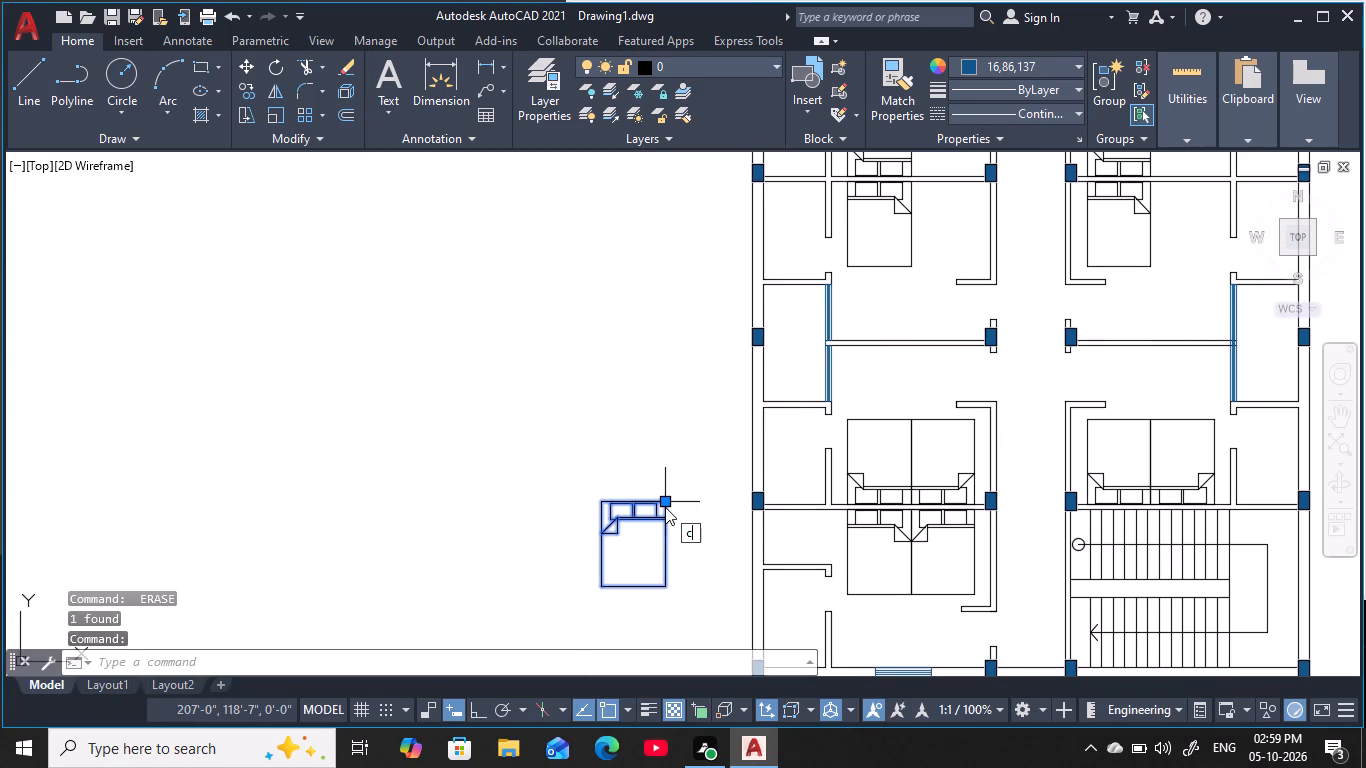
{"action": "type", "text": "o"}
{"action": "key", "text": "space"}
{"action": "left_click", "coordinate": [594, 504]}
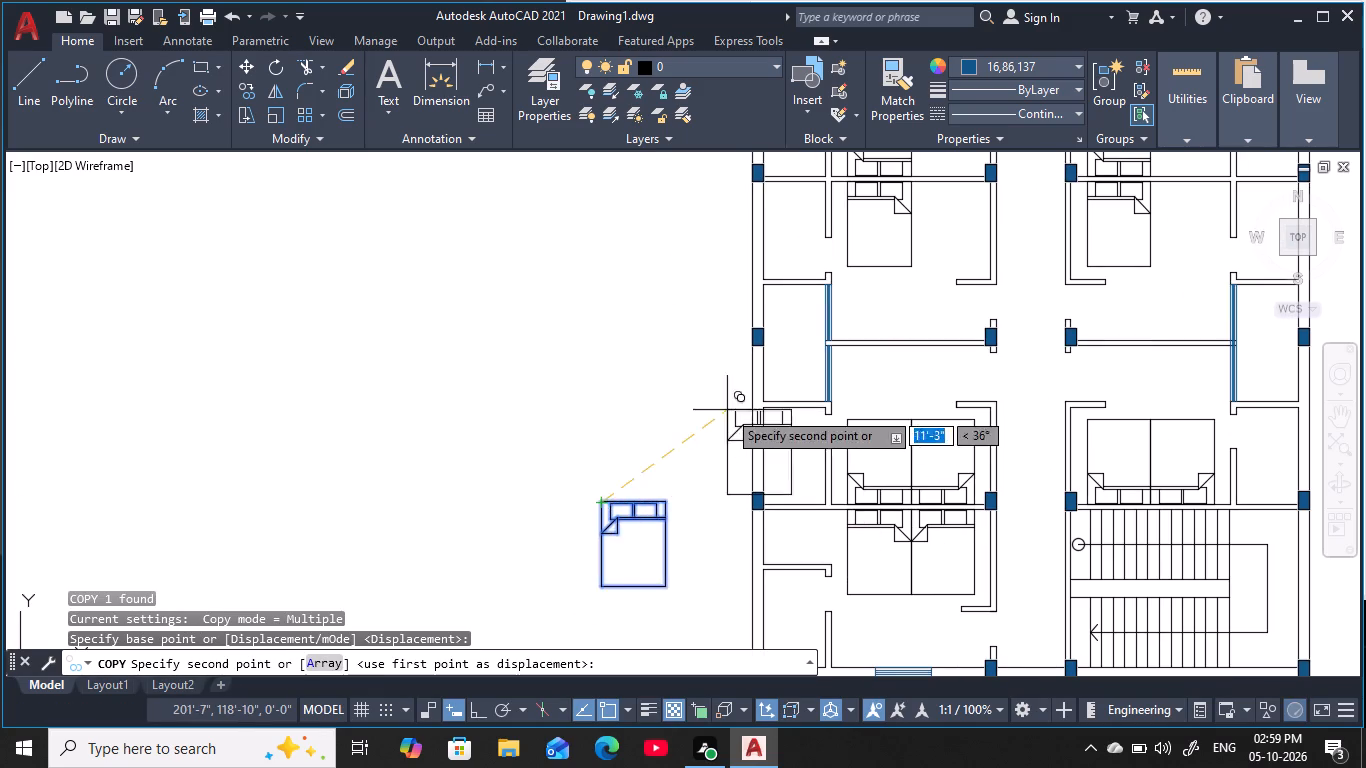
{"action": "middle_click_drag", "start_coordinate": [727, 410], "coordinate": [548, 382]}
{"action": "scroll", "coordinate": [727, 410], "scroll_direction": "down", "scroll_amount": 1}
{"action": "middle_click_drag", "start_coordinate": [785, 278], "coordinate": [696, 356]}
{"action": "scroll", "coordinate": [737, 339], "scroll_direction": "up", "scroll_amount": 1}
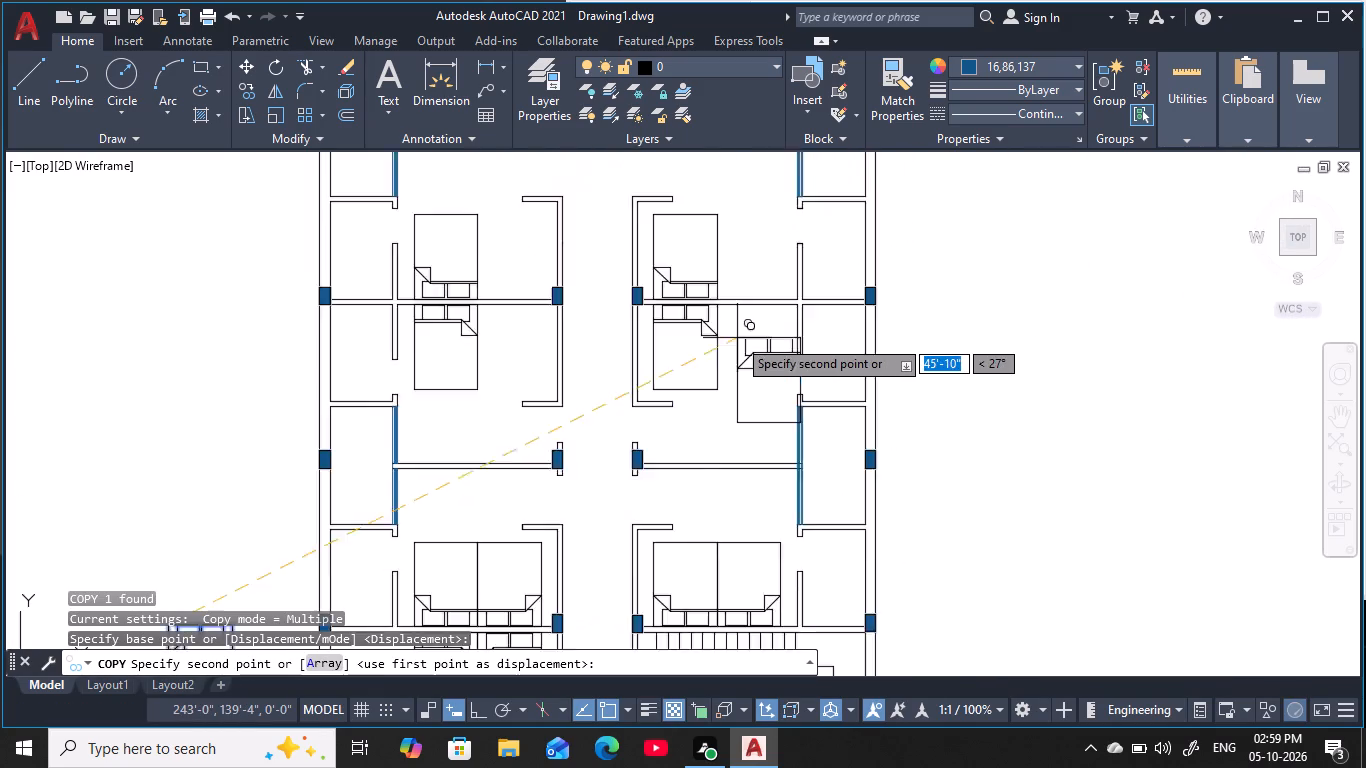
{"action": "scroll", "coordinate": [737, 338], "scroll_direction": "up", "scroll_amount": 1}
{"action": "middle_click_drag", "start_coordinate": [737, 338], "coordinate": [759, 477]}
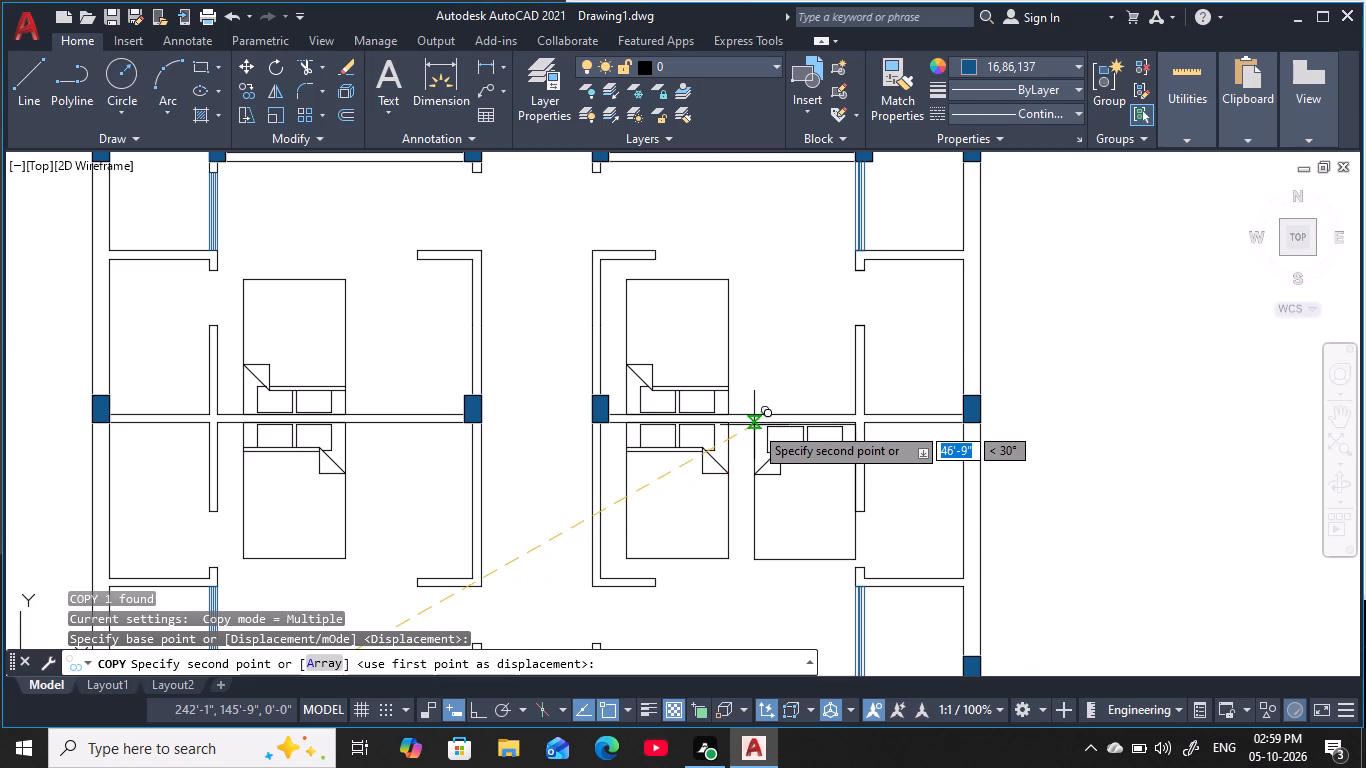
{"action": "scroll", "coordinate": [754, 444], "scroll_direction": "down", "scroll_amount": 1}
{"action": "middle_click_drag", "start_coordinate": [753, 449], "coordinate": [1000, 264]}
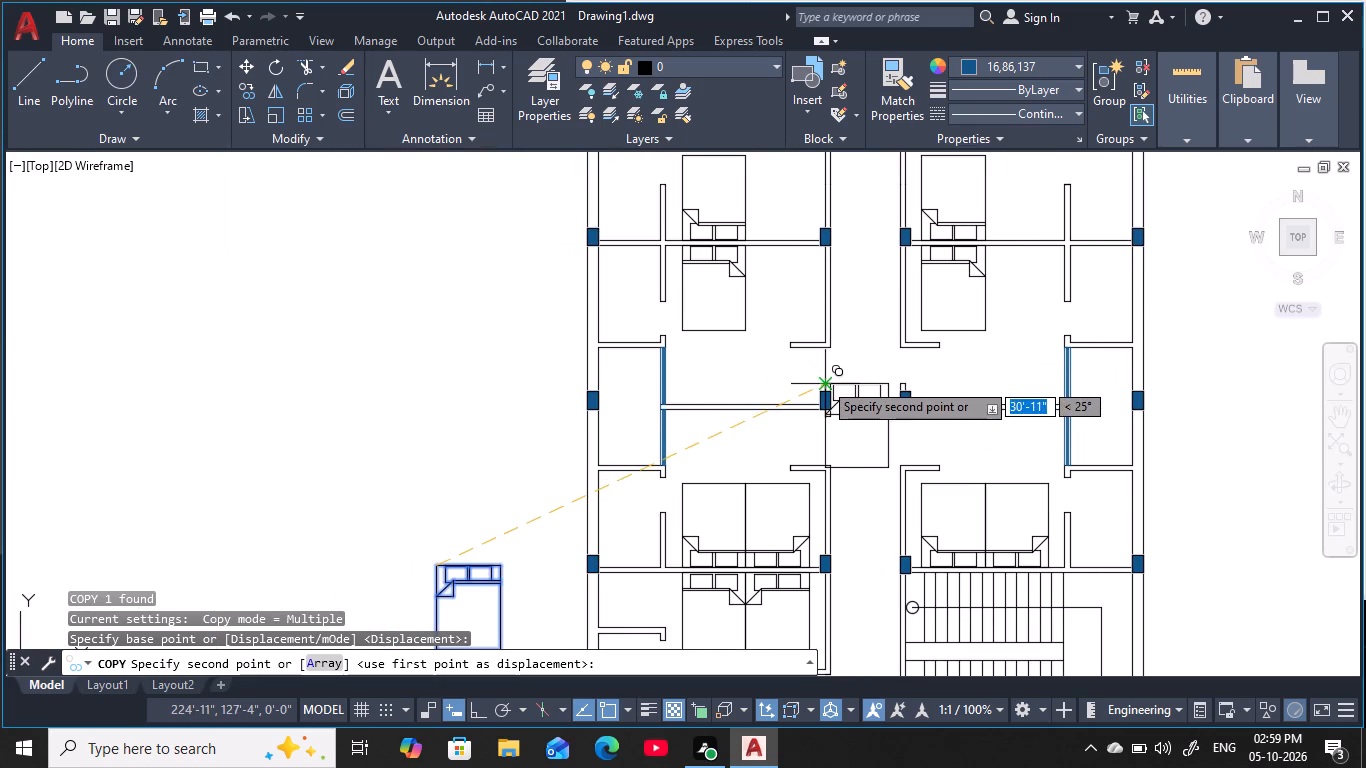
{"action": "middle_click_drag", "start_coordinate": [812, 415], "coordinate": [772, 227]}
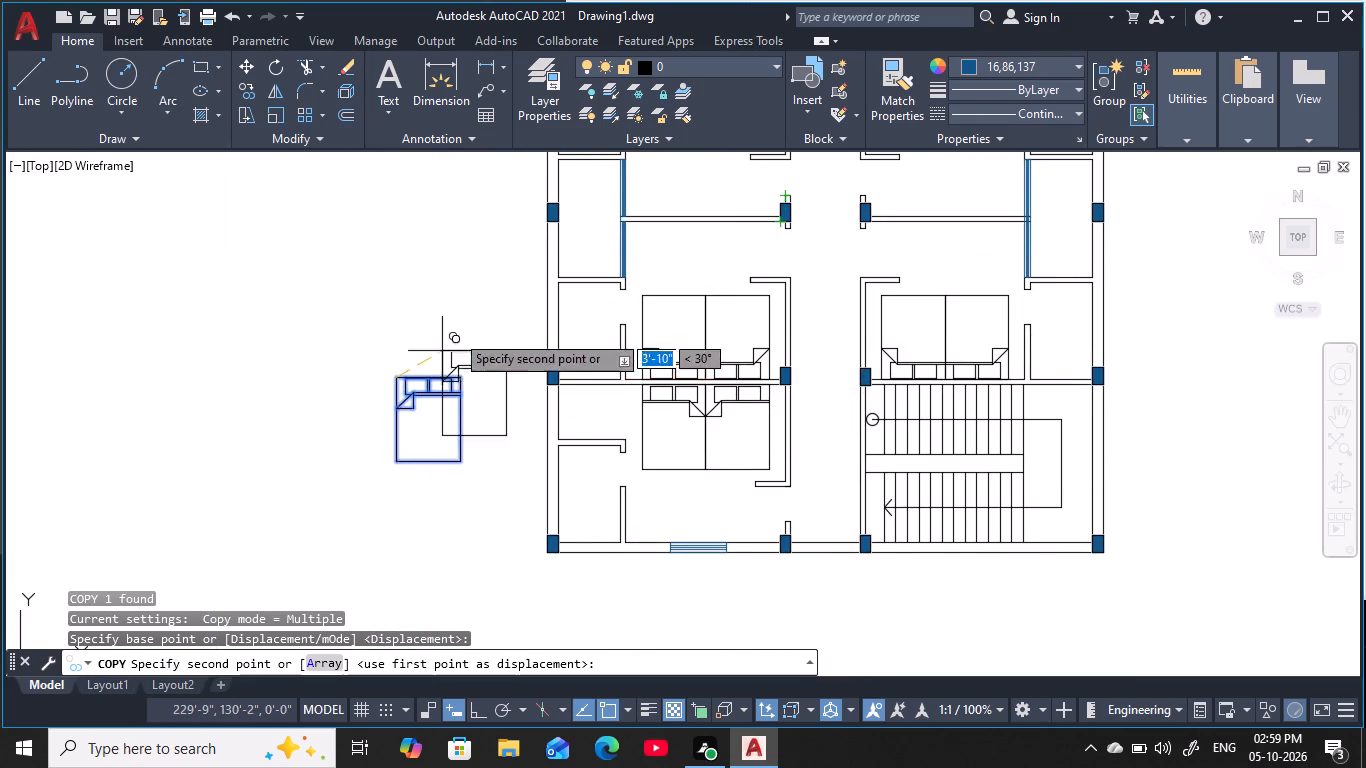
{"action": "middle_click_drag", "start_coordinate": [459, 309], "coordinate": [425, 563]}
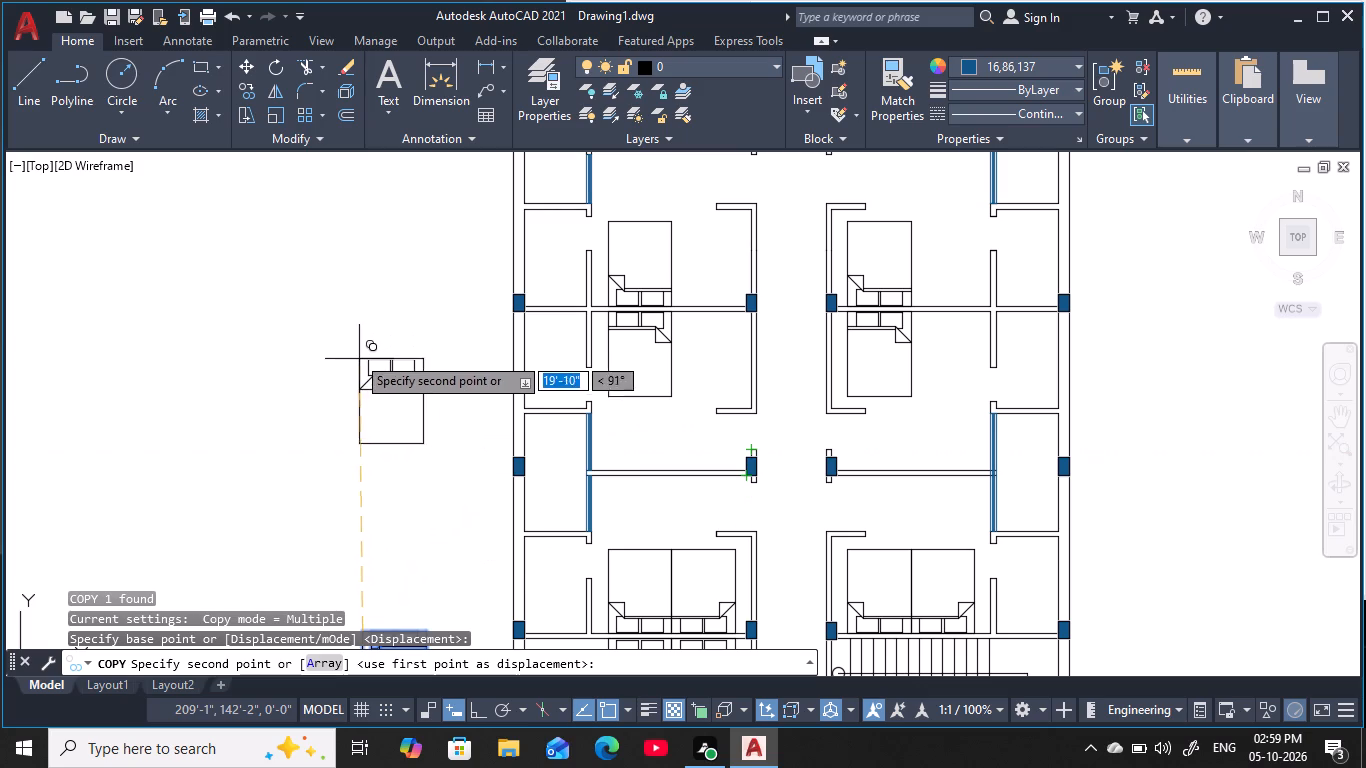
{"action": "left_click", "coordinate": [336, 336]}
{"action": "key", "text": "Escape"}
{"action": "key", "text": "Escape"}
{"action": "key", "text": "Escape"}
{"action": "key", "text": "Escape"}
{"action": "key", "text": "Escape"}
{"action": "key", "text": "Escape"}
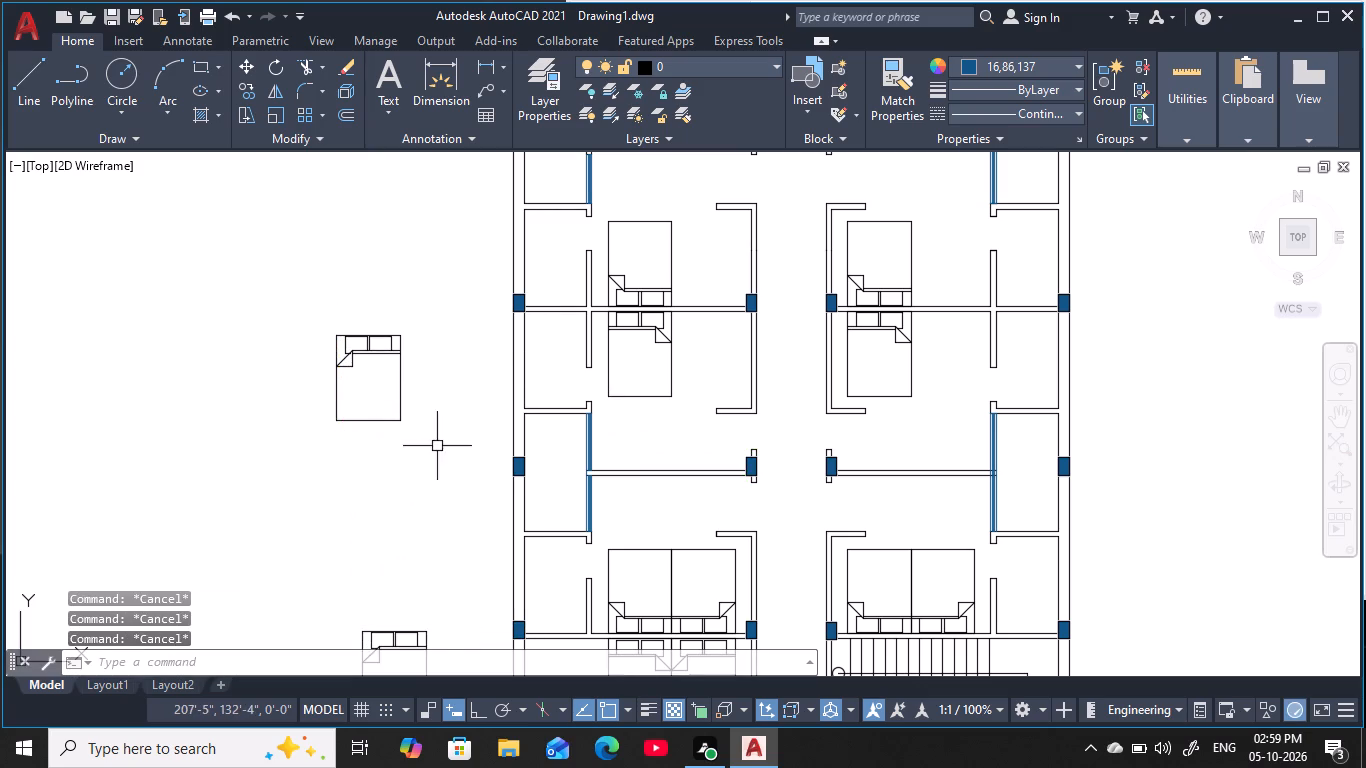
Mirror the copied loose bed across its east edge with Ortho on, erasing the source bed.
{"action": "left_click", "coordinate": [437, 447]}
{"action": "left_click", "coordinate": [269, 275]}
{"action": "type", "text": "mi"}
{"action": "key", "text": "space"}
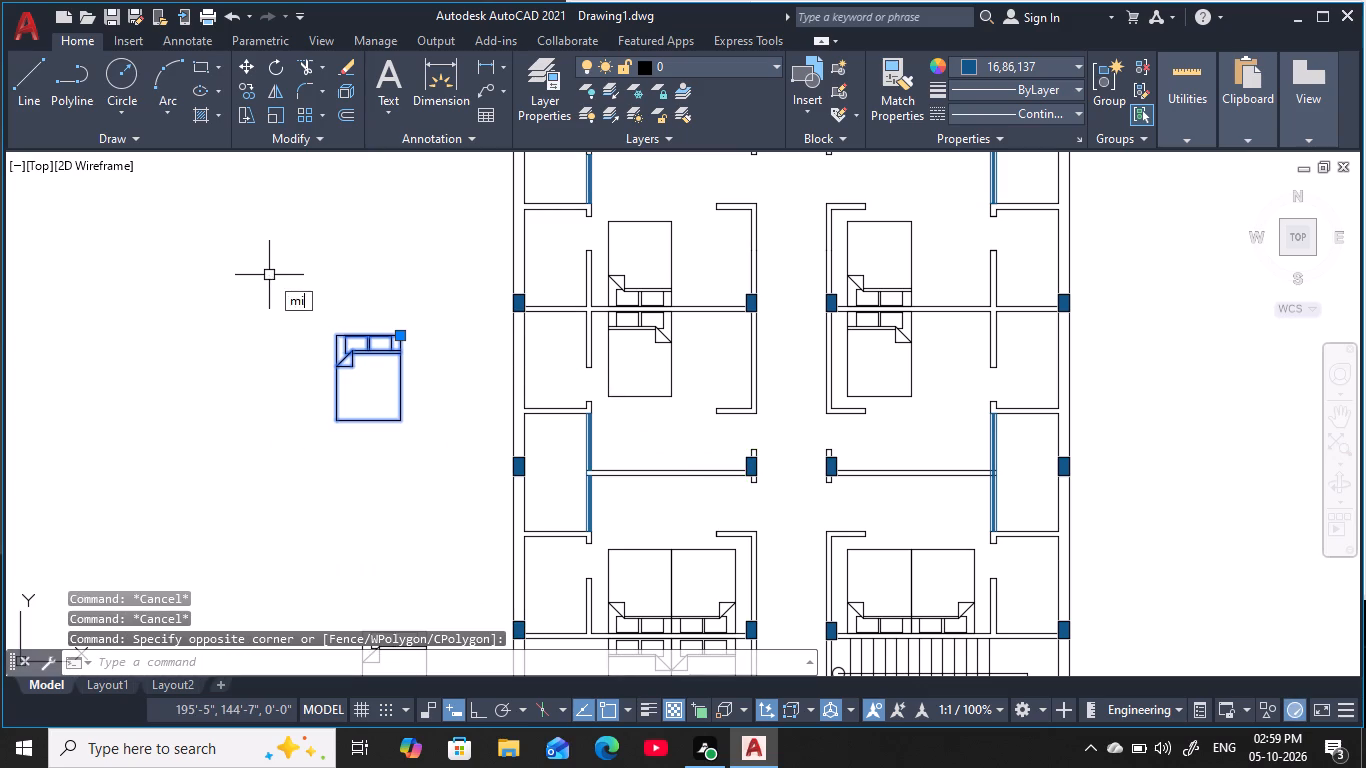
{"action": "left_click", "coordinate": [402, 339]}
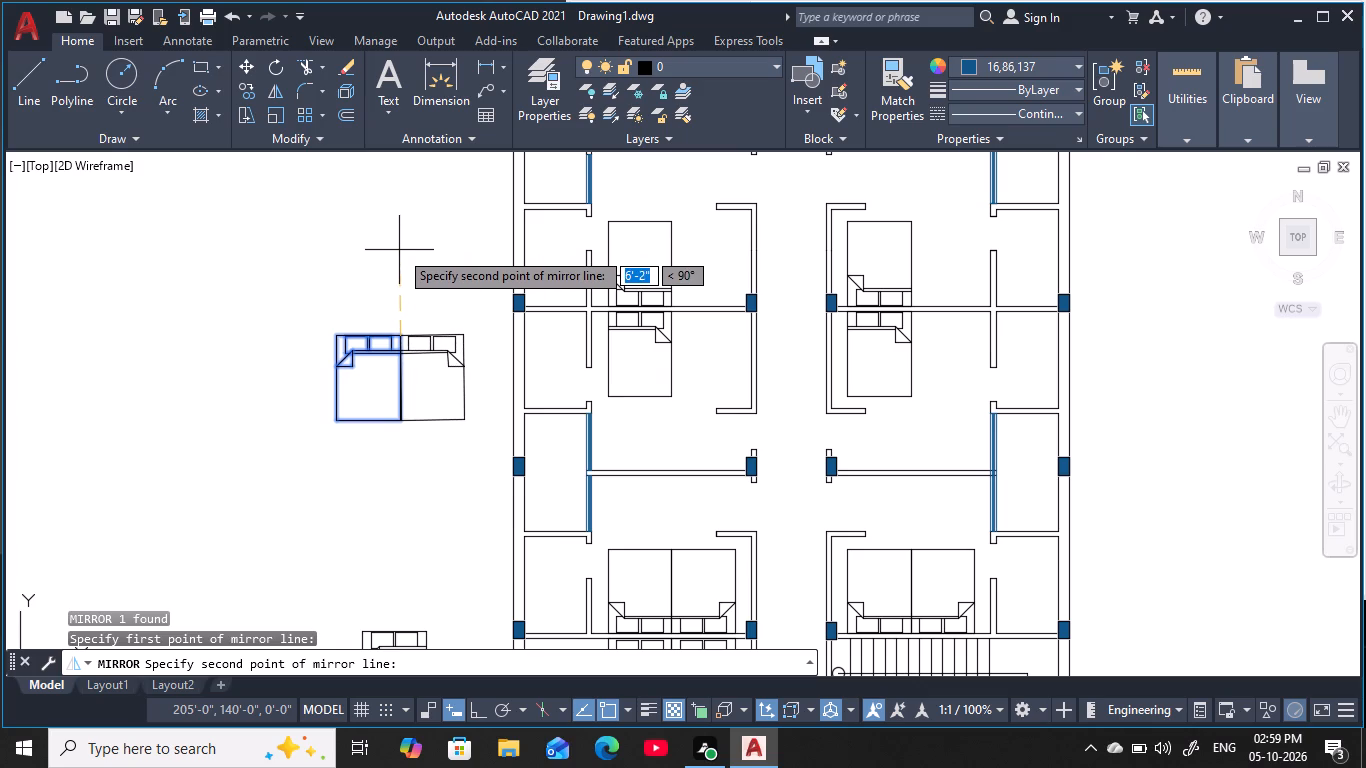
{"action": "key", "text": "F8"}
{"action": "left_click", "coordinate": [399, 250]}
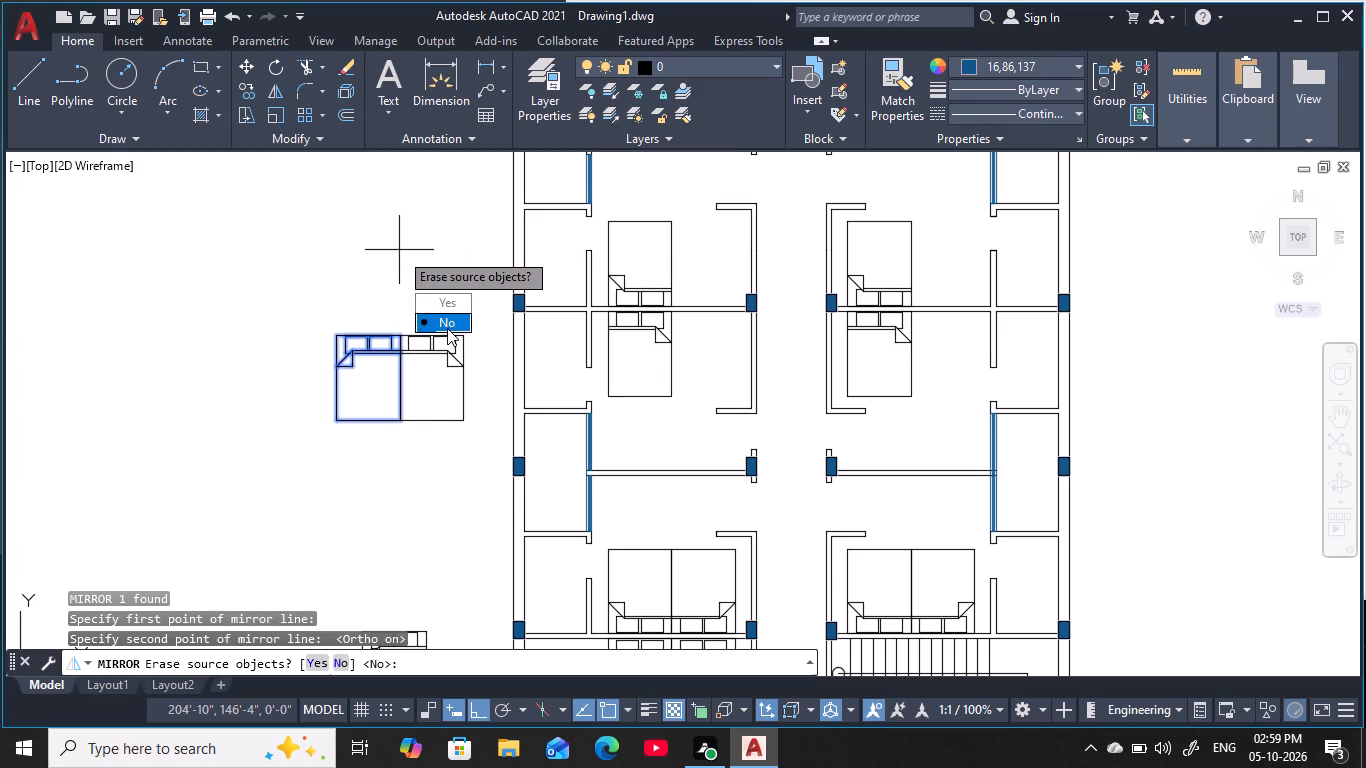
{"action": "left_click_drag", "start_coordinate": [447, 305], "coordinate": [401, 252]}
{"action": "key", "text": "Escape"}
{"action": "key", "text": "Escape"}
{"action": "key", "text": "Escape"}
{"action": "key", "text": "Escape"}
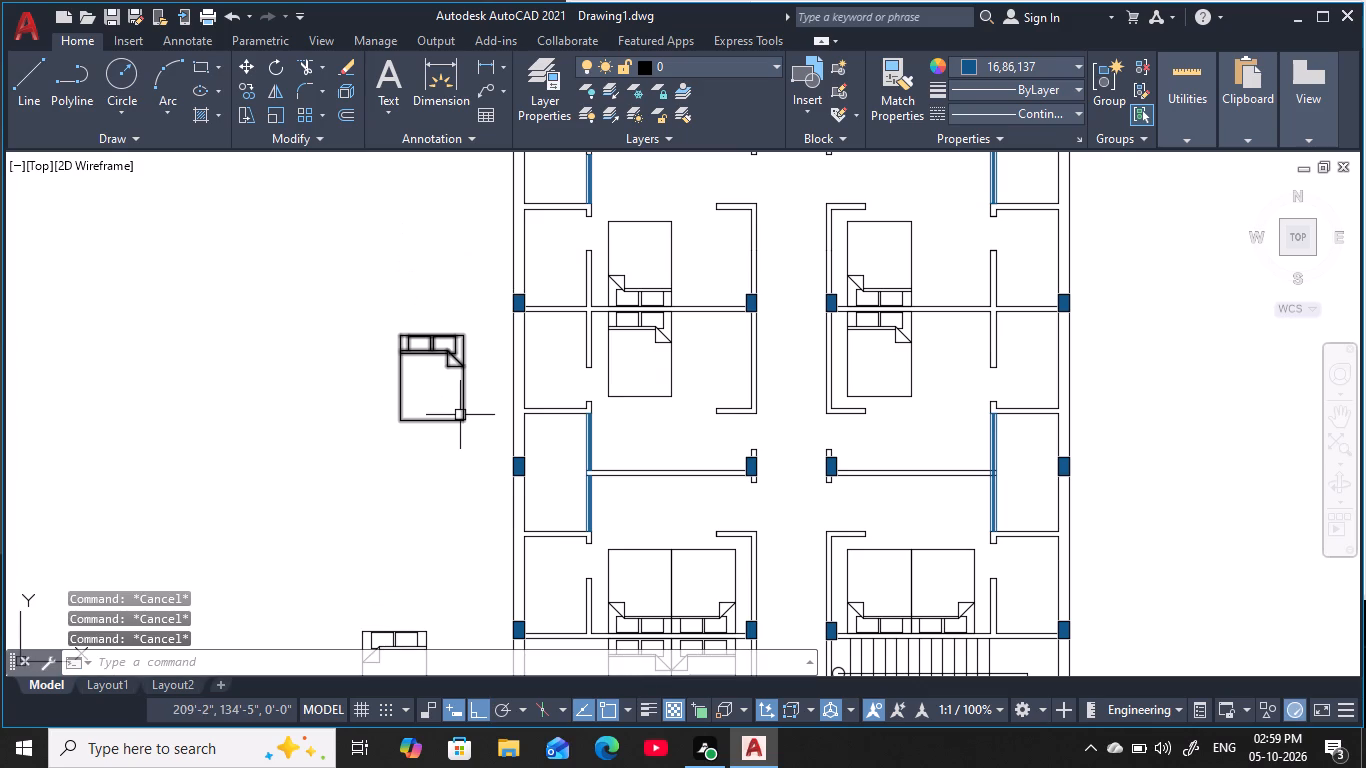
{"action": "key", "text": "Escape"}
{"action": "key", "text": "Escape"}
{"action": "key", "text": "Escape"}
{"action": "key", "text": "Escape"}
Copy the mirrored loose bed from its northwest corner to beside the remaining bed in the west side's southern central bedroom, Ortho off.
{"action": "left_click", "coordinate": [463, 412]}
{"action": "type", "text": "co"}
{"action": "key", "text": "space"}
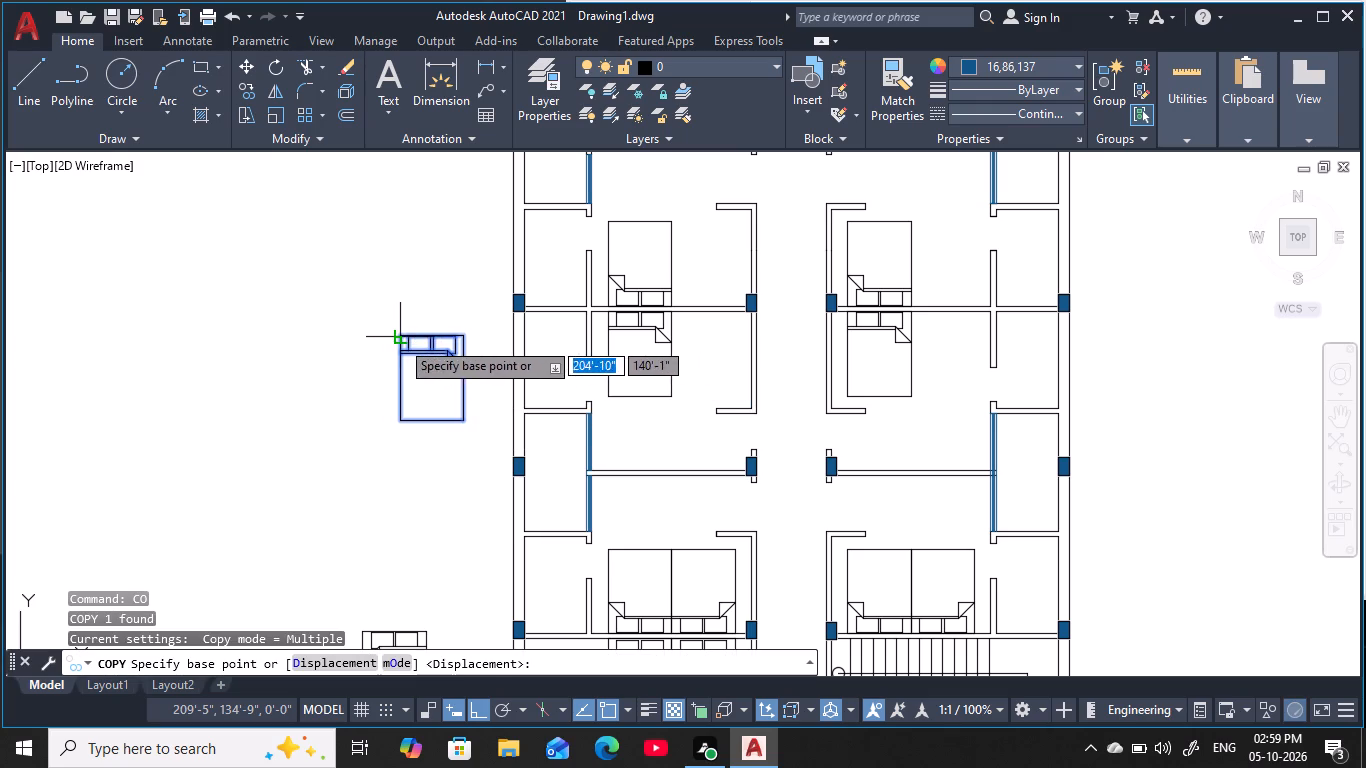
{"action": "left_click", "coordinate": [399, 340]}
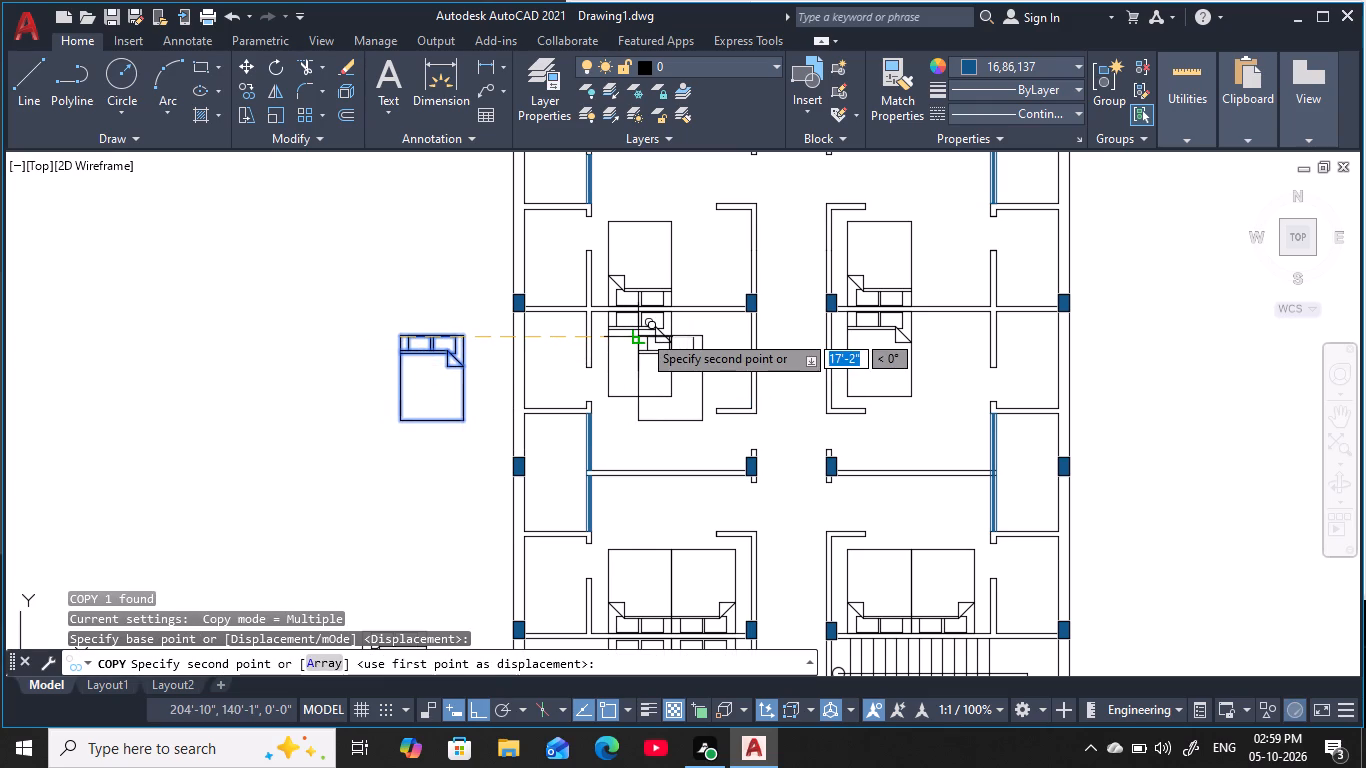
{"action": "key", "text": "F8"}
{"action": "scroll", "coordinate": [647, 332], "scroll_direction": "up", "scroll_amount": 2}
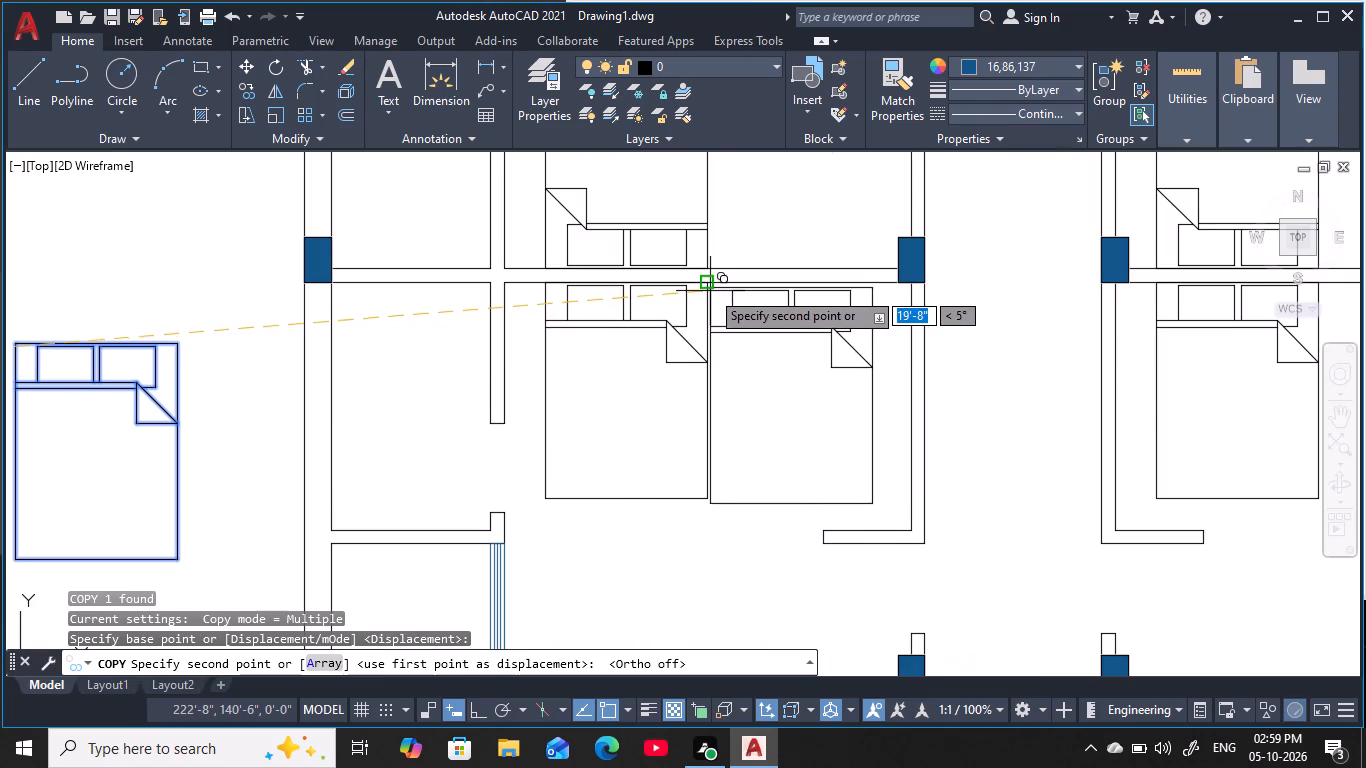
{"action": "left_click", "coordinate": [711, 289]}
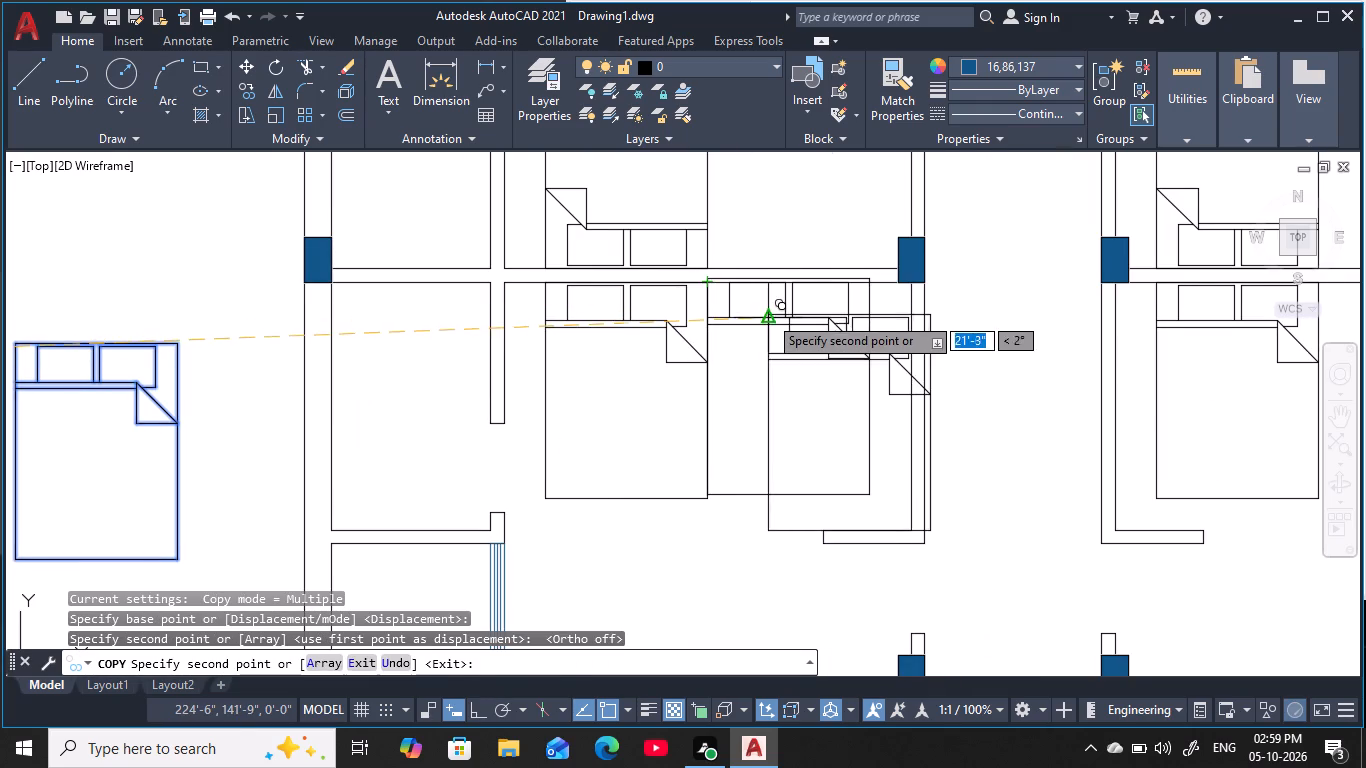
{"action": "middle_click_drag", "start_coordinate": [768, 315], "coordinate": [606, 329]}
{"action": "key", "text": "Escape"}
{"action": "key", "text": "Escape"}
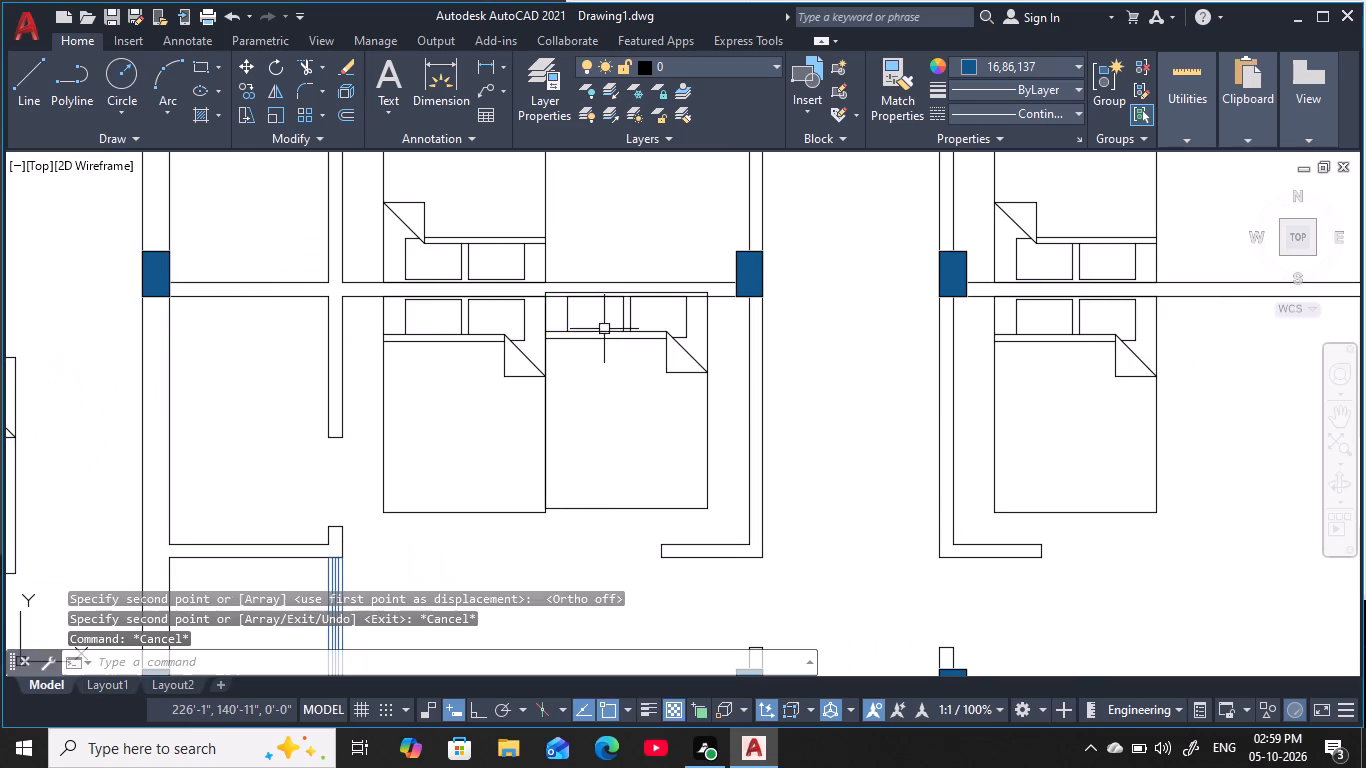
{"action": "key", "text": "Escape"}
{"action": "key", "text": "Escape"}
{"action": "key", "text": "Escape"}
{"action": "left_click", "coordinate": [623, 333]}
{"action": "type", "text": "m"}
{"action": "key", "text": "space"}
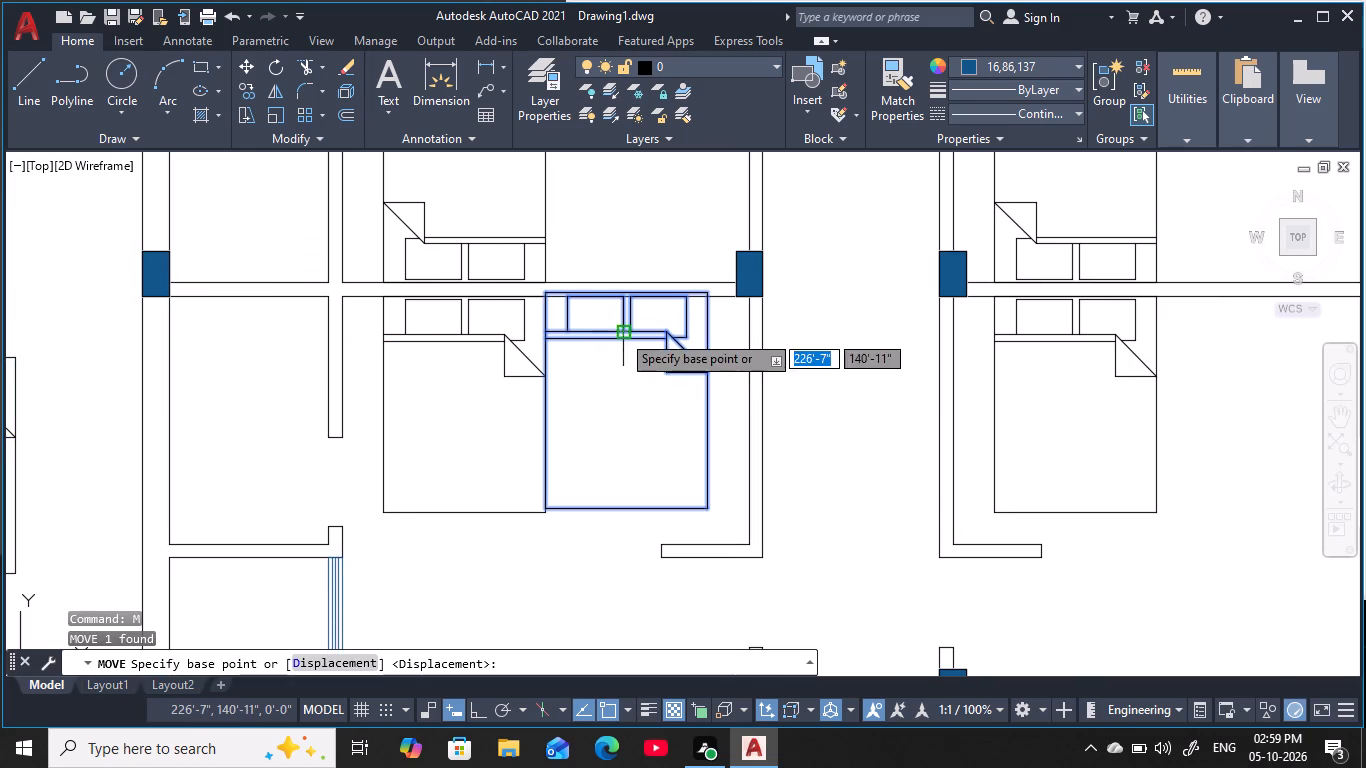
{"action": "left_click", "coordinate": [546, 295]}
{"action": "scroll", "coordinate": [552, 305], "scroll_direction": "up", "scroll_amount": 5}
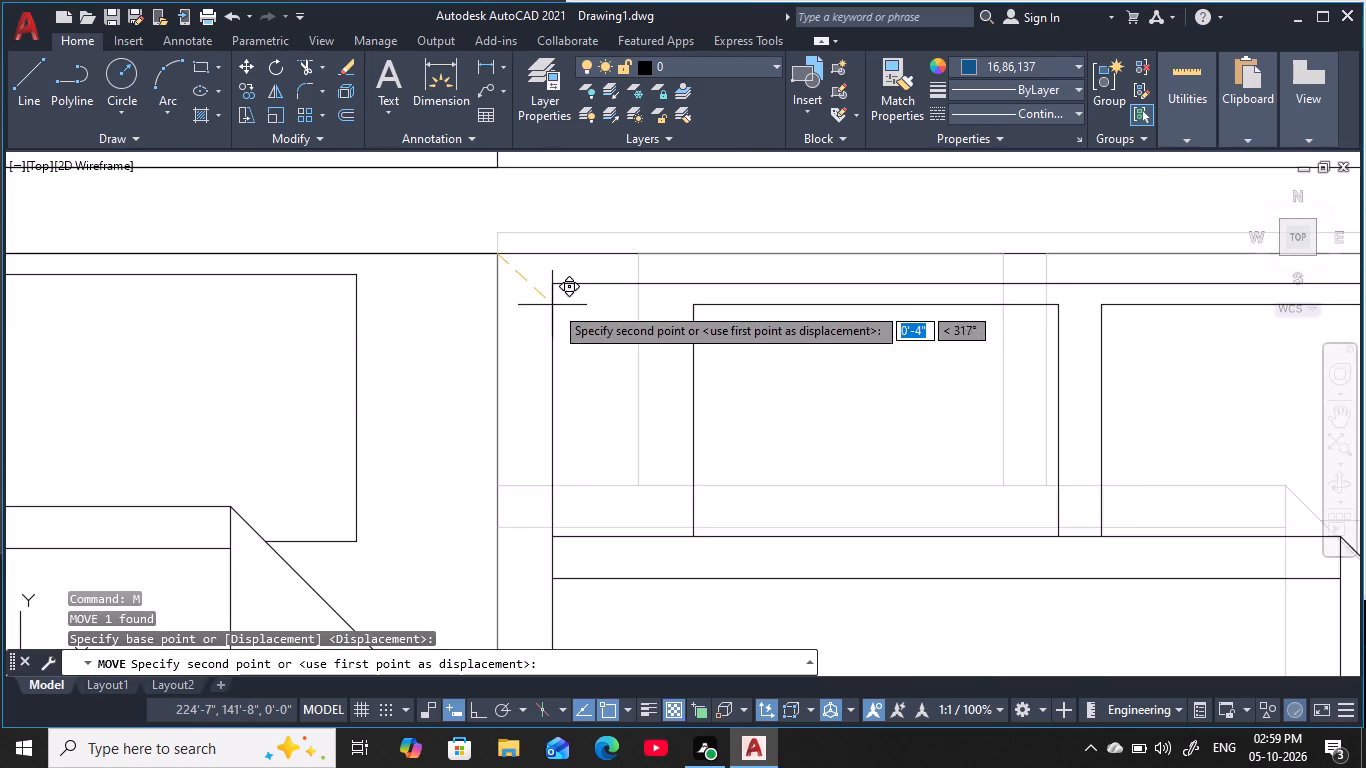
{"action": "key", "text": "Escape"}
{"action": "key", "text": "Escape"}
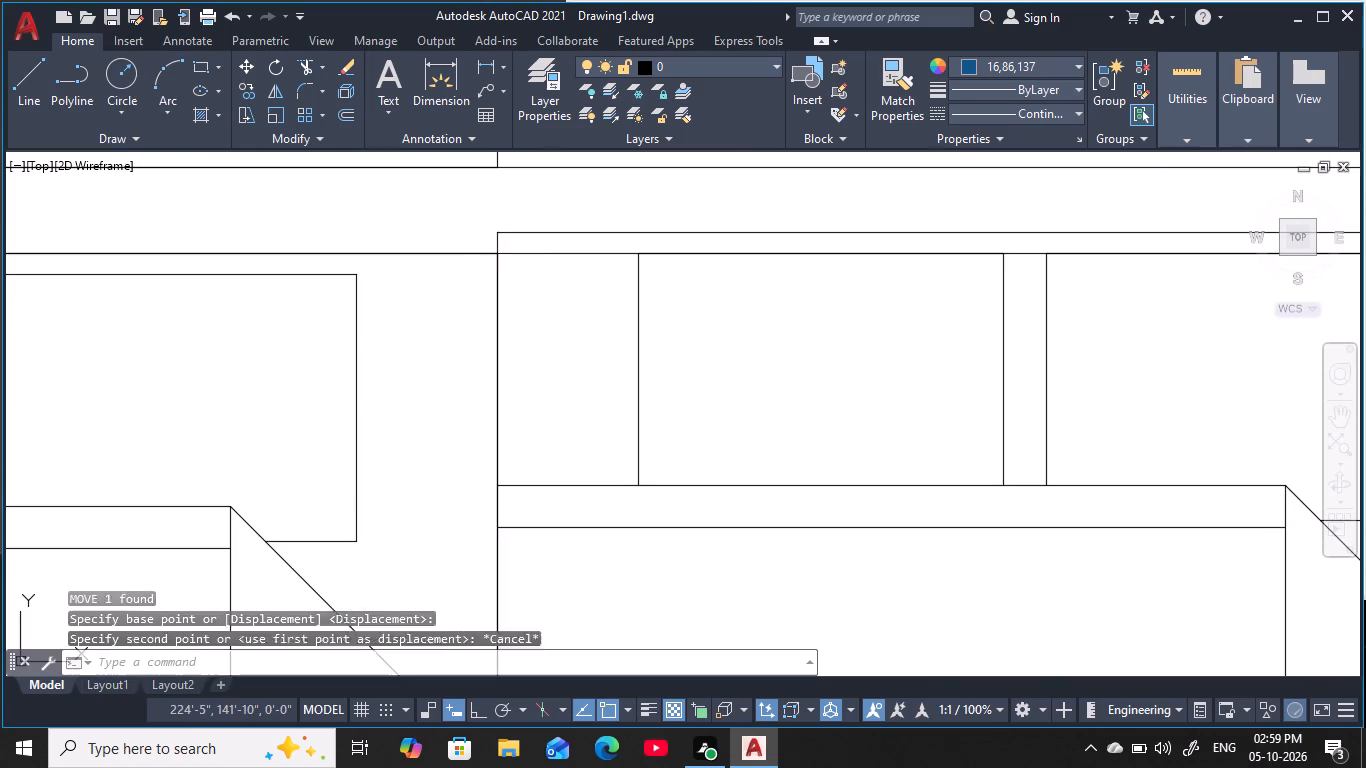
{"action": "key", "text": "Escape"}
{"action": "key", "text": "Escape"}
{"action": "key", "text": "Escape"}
Move the new bed by its northwest corner onto the neighbouring bed's northeast corner at the wall face.
{"action": "left_click", "coordinate": [523, 238]}
{"action": "left_click", "coordinate": [510, 213]}
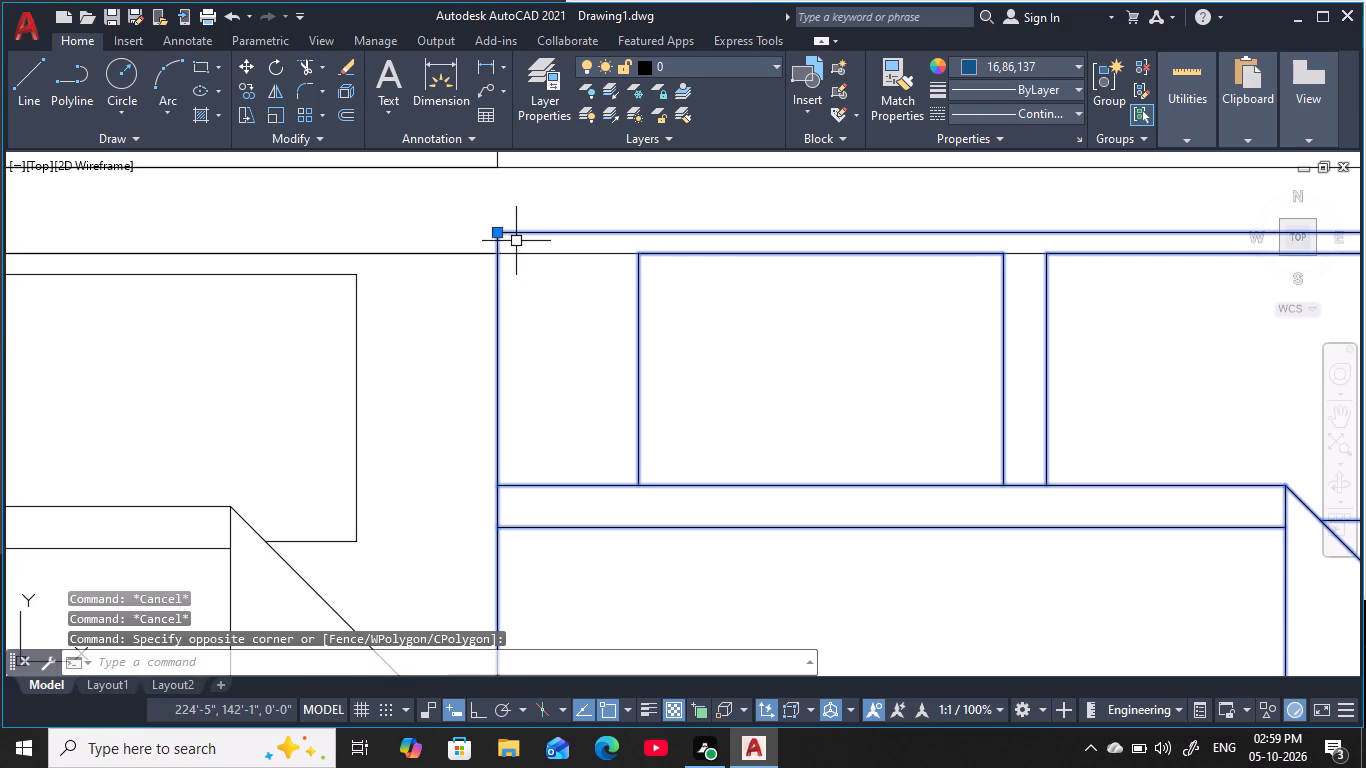
{"action": "type", "text": "m"}
{"action": "key", "text": "space"}
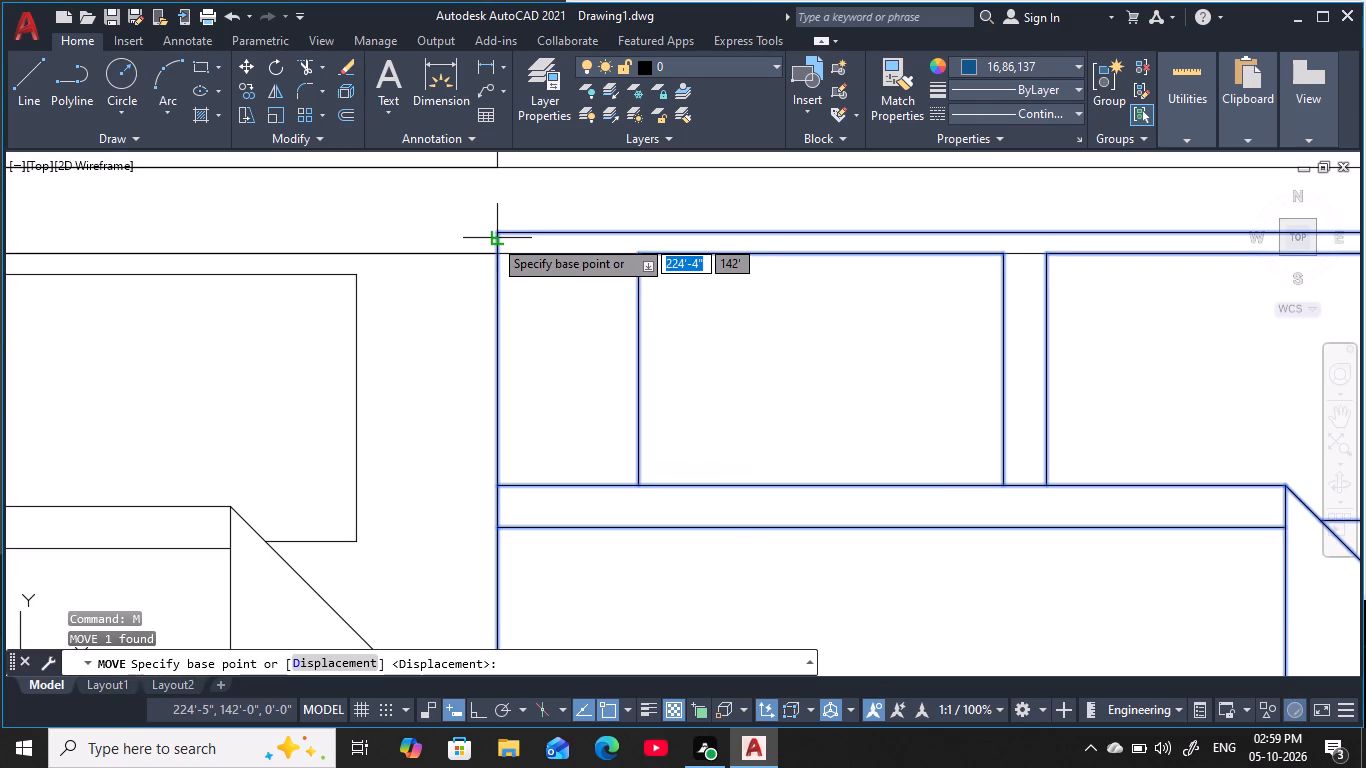
{"action": "scroll", "coordinate": [496, 230], "scroll_direction": "up", "scroll_amount": 3}
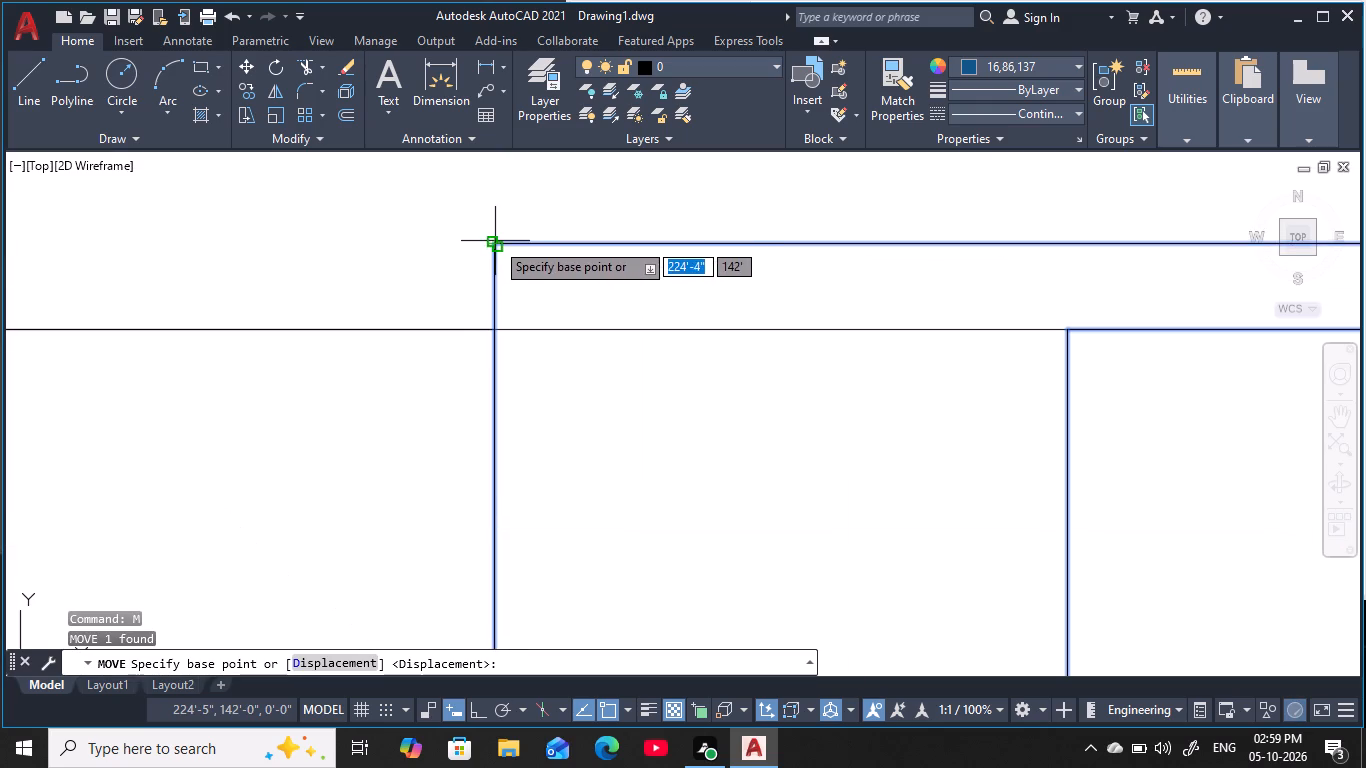
{"action": "left_click", "coordinate": [495, 241]}
{"action": "scroll", "coordinate": [611, 287], "scroll_direction": "down", "scroll_amount": 2}
{"action": "left_click", "coordinate": [570, 303]}
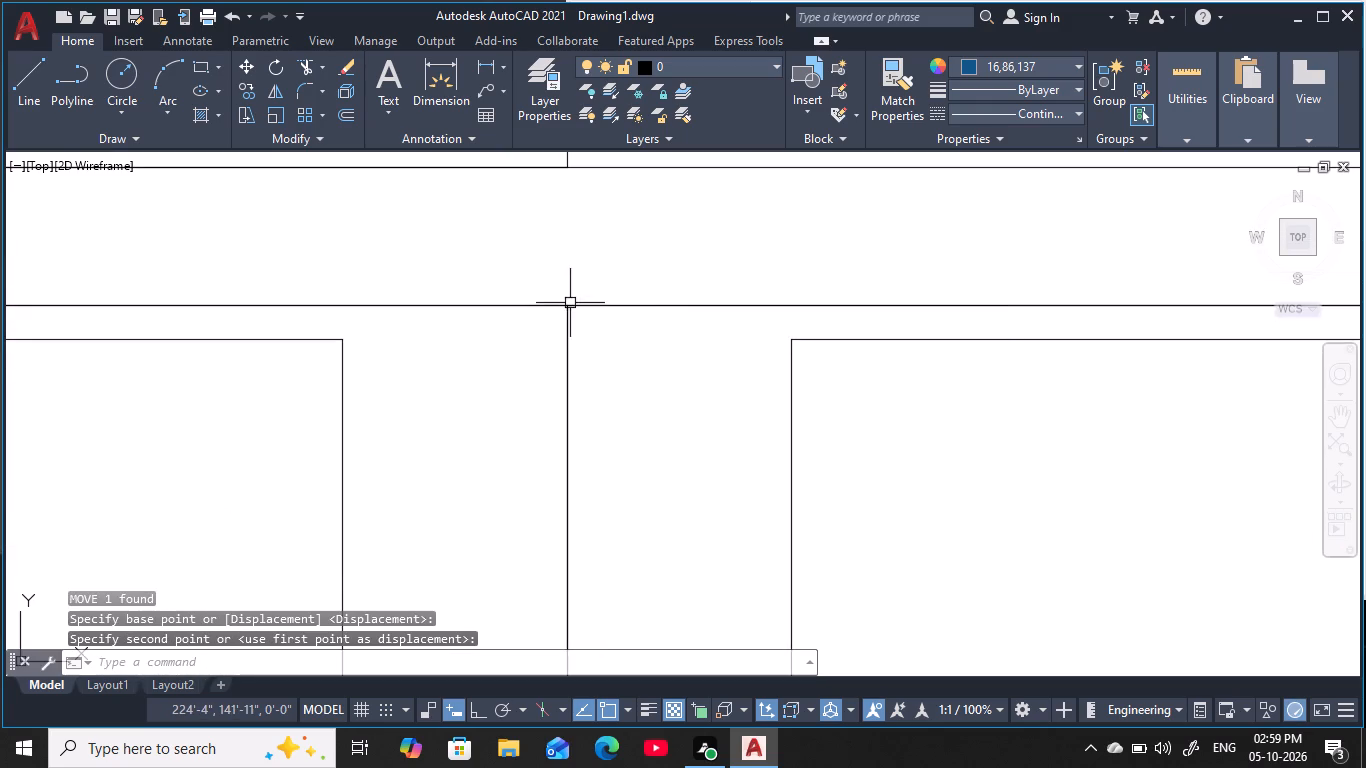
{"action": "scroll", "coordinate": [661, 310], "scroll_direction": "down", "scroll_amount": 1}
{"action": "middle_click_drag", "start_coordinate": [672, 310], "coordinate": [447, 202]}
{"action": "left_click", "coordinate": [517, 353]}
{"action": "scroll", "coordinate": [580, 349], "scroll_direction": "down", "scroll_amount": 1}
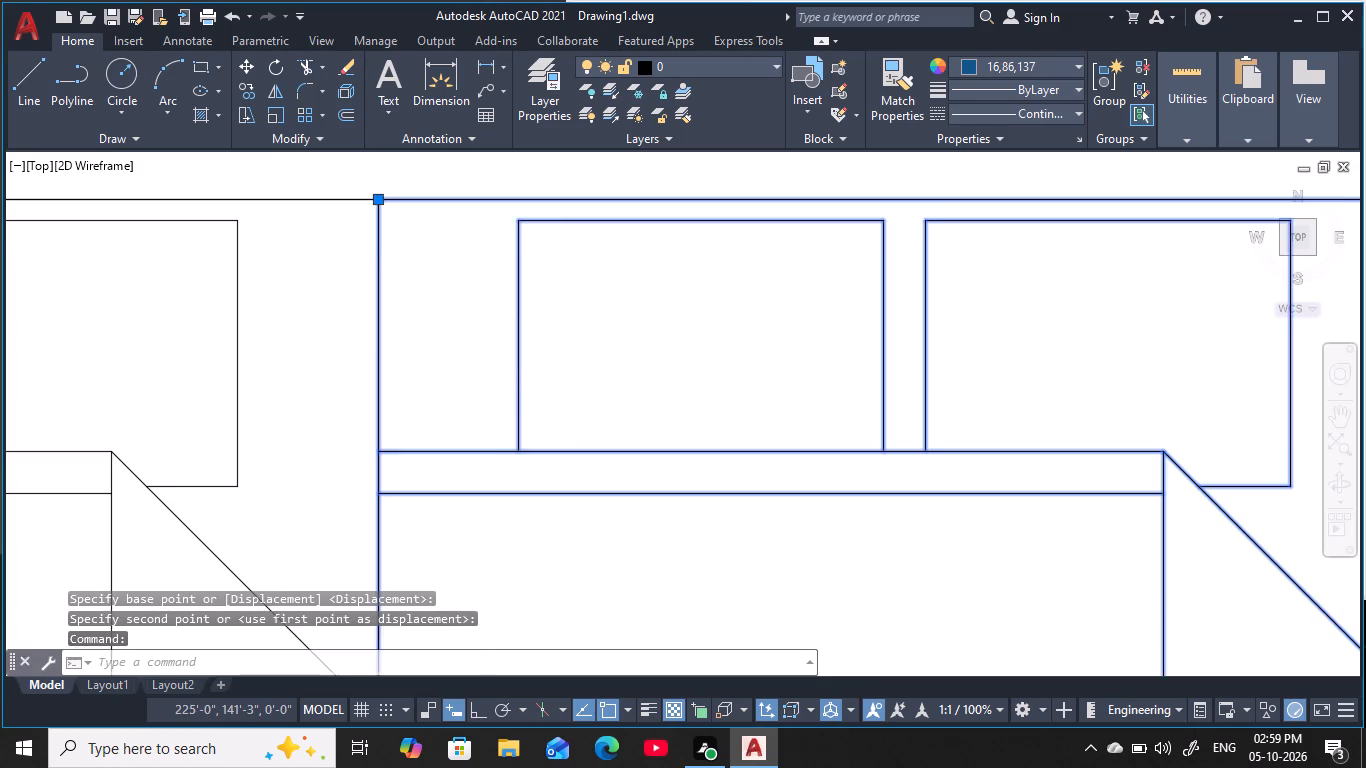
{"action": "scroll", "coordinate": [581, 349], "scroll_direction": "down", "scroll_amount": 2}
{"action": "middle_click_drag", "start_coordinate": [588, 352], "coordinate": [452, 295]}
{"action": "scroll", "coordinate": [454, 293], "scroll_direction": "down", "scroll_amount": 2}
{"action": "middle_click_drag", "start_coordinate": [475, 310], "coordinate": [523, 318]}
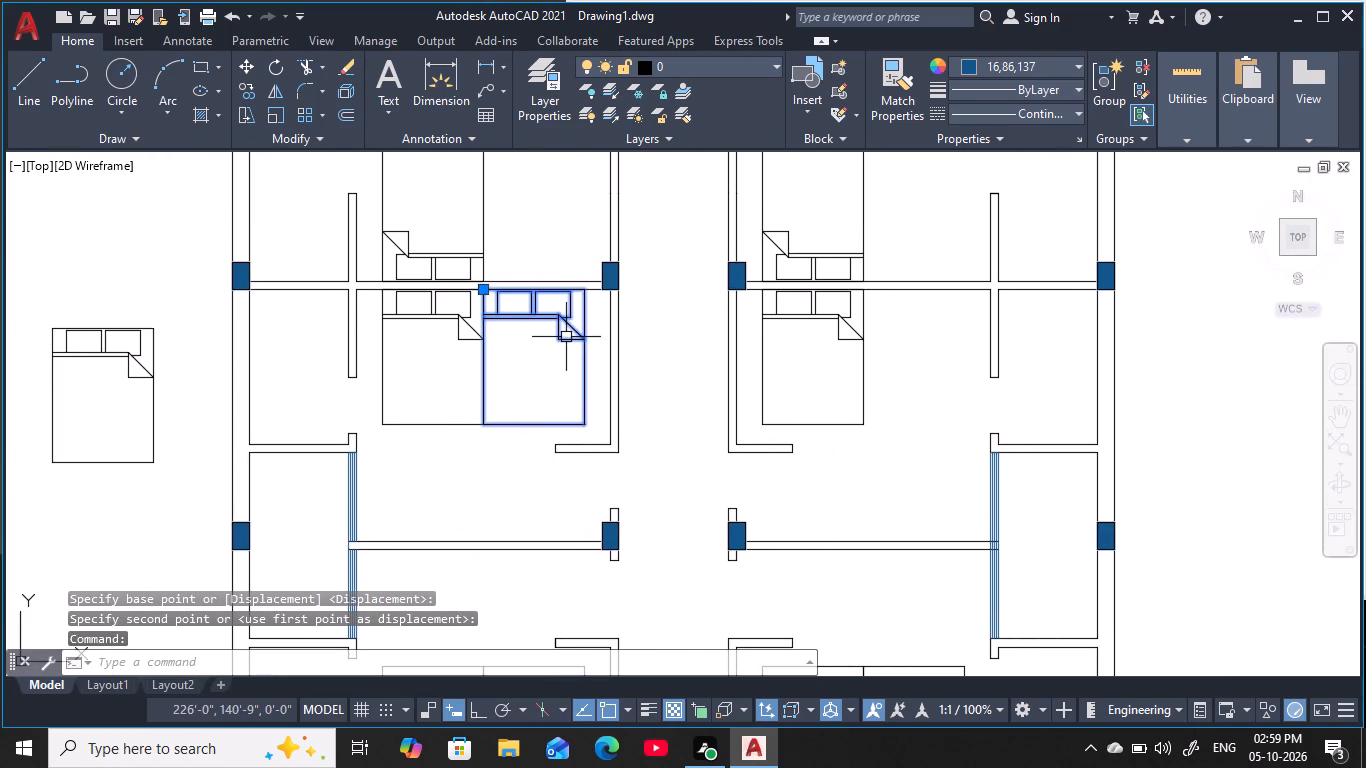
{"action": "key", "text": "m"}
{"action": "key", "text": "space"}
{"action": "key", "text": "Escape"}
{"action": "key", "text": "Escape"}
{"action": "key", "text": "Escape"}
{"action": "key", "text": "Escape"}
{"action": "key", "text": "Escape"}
Copy the aligned bed from its northwest corner to the northeast corner of the remaining bed in the bedroom directly across the corridor.
{"action": "left_click", "coordinate": [558, 304]}
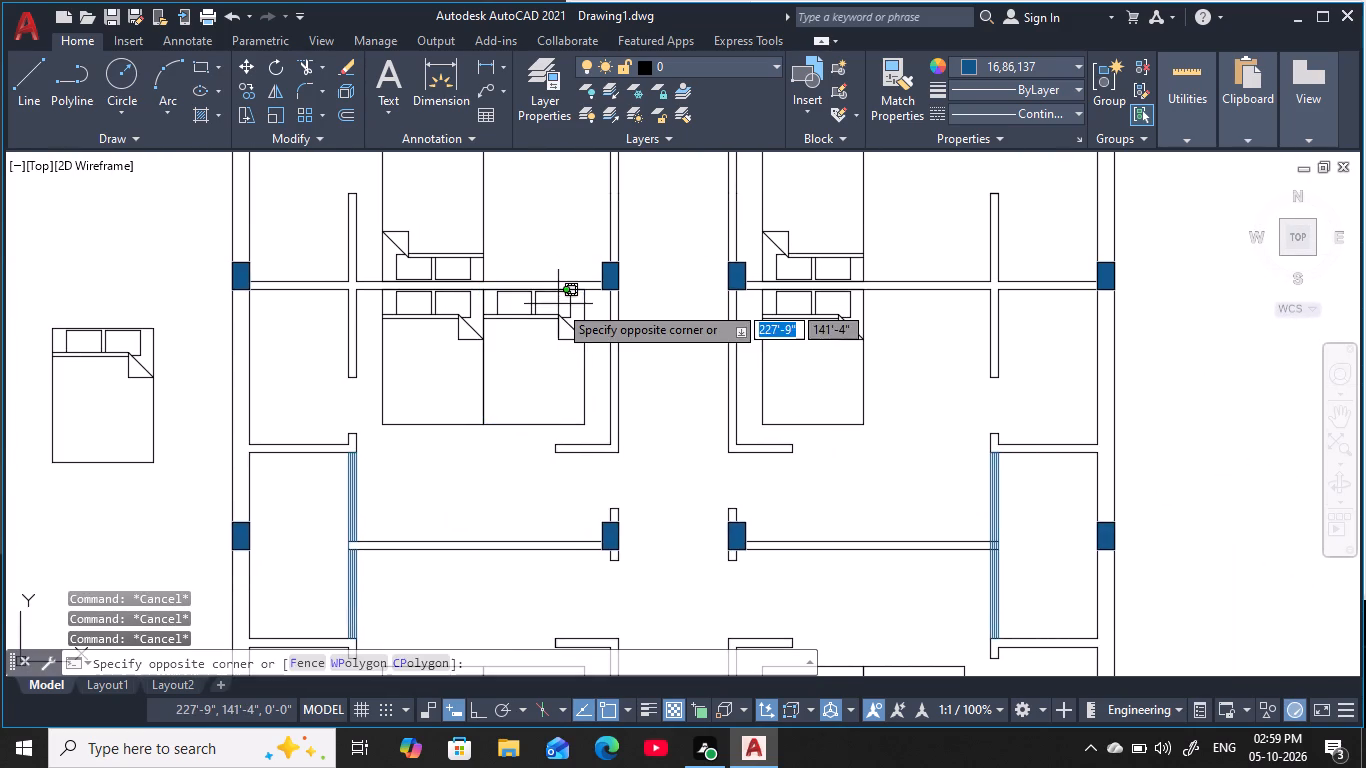
{"action": "left_click", "coordinate": [547, 342]}
{"action": "type", "text": "co"}
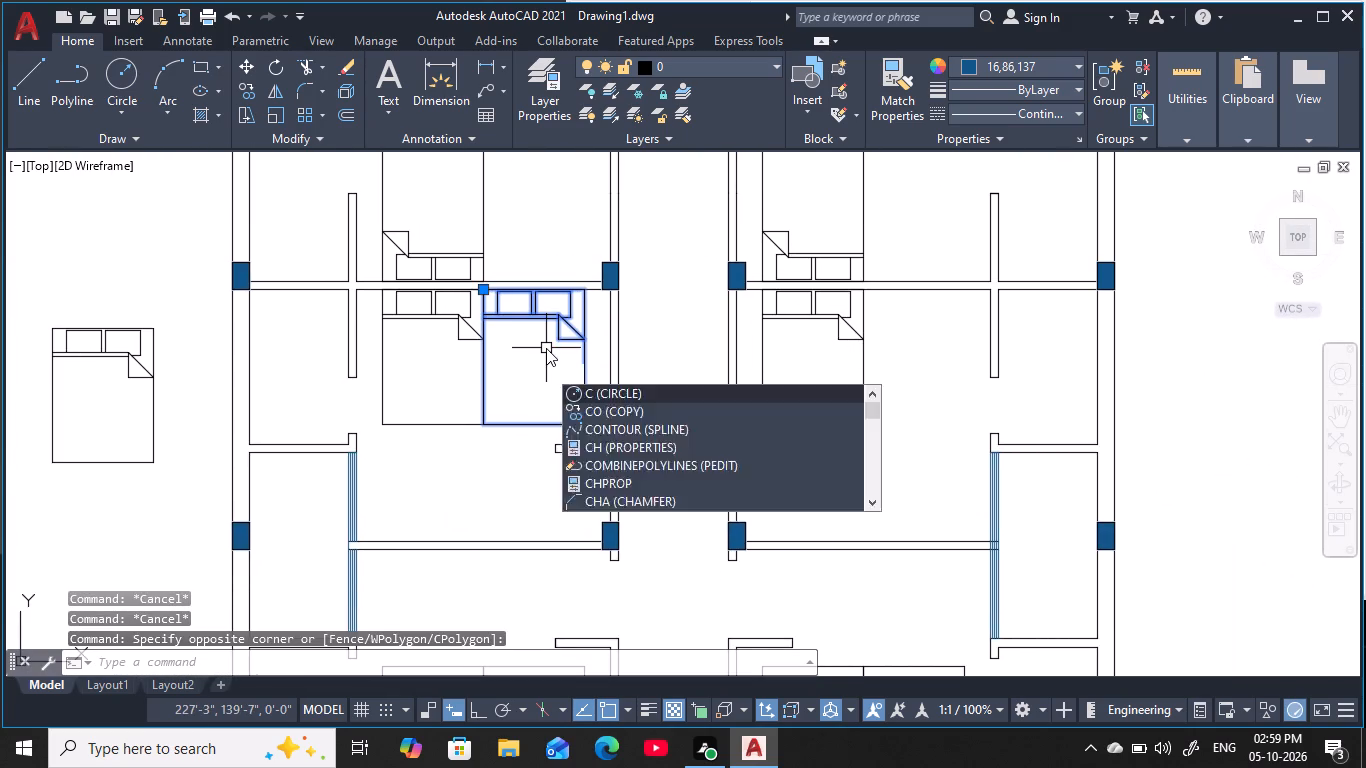
{"action": "key", "text": "space"}
{"action": "scroll", "coordinate": [480, 270], "scroll_direction": "up", "scroll_amount": 4}
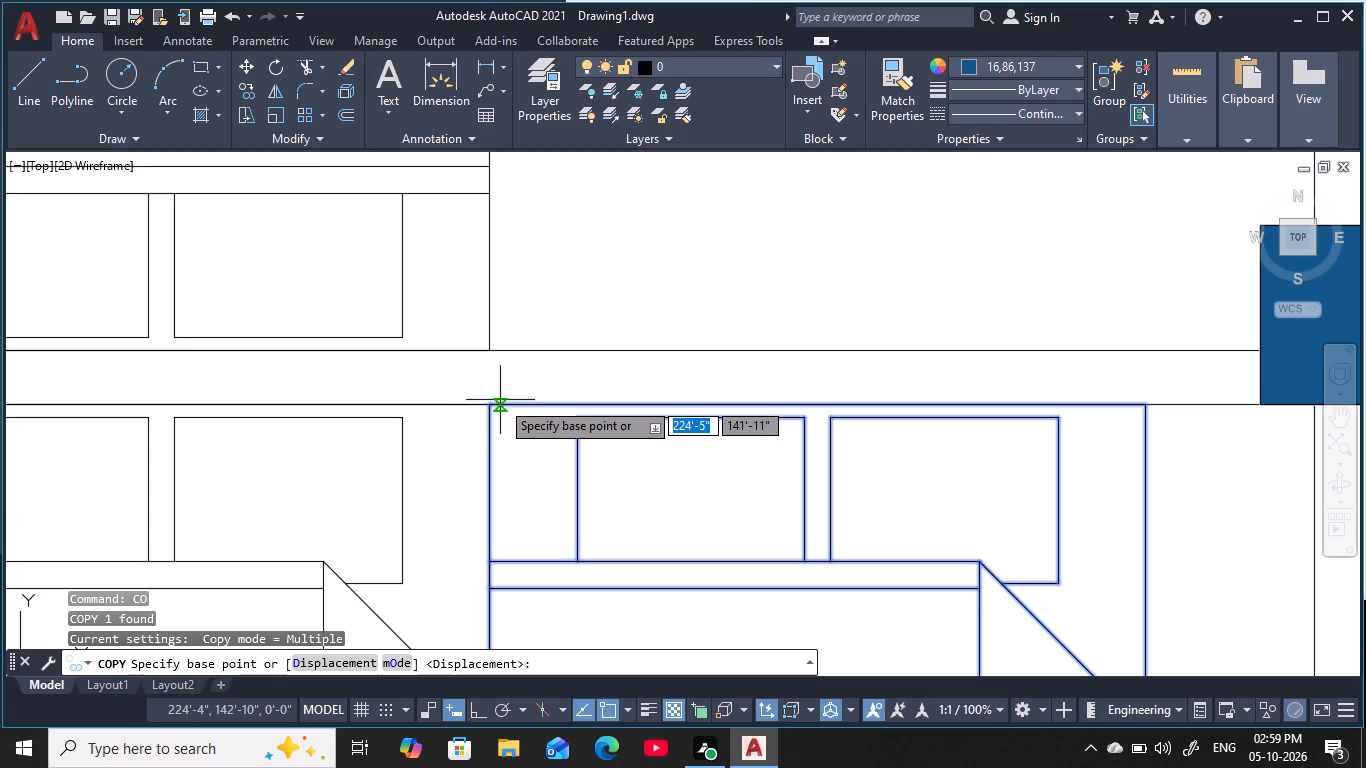
{"action": "left_click", "coordinate": [494, 403]}
{"action": "scroll", "coordinate": [814, 383], "scroll_direction": "down", "scroll_amount": 1}
{"action": "middle_click_drag", "start_coordinate": [819, 377], "coordinate": [372, 254]}
{"action": "scroll", "coordinate": [443, 262], "scroll_direction": "down", "scroll_amount": 2}
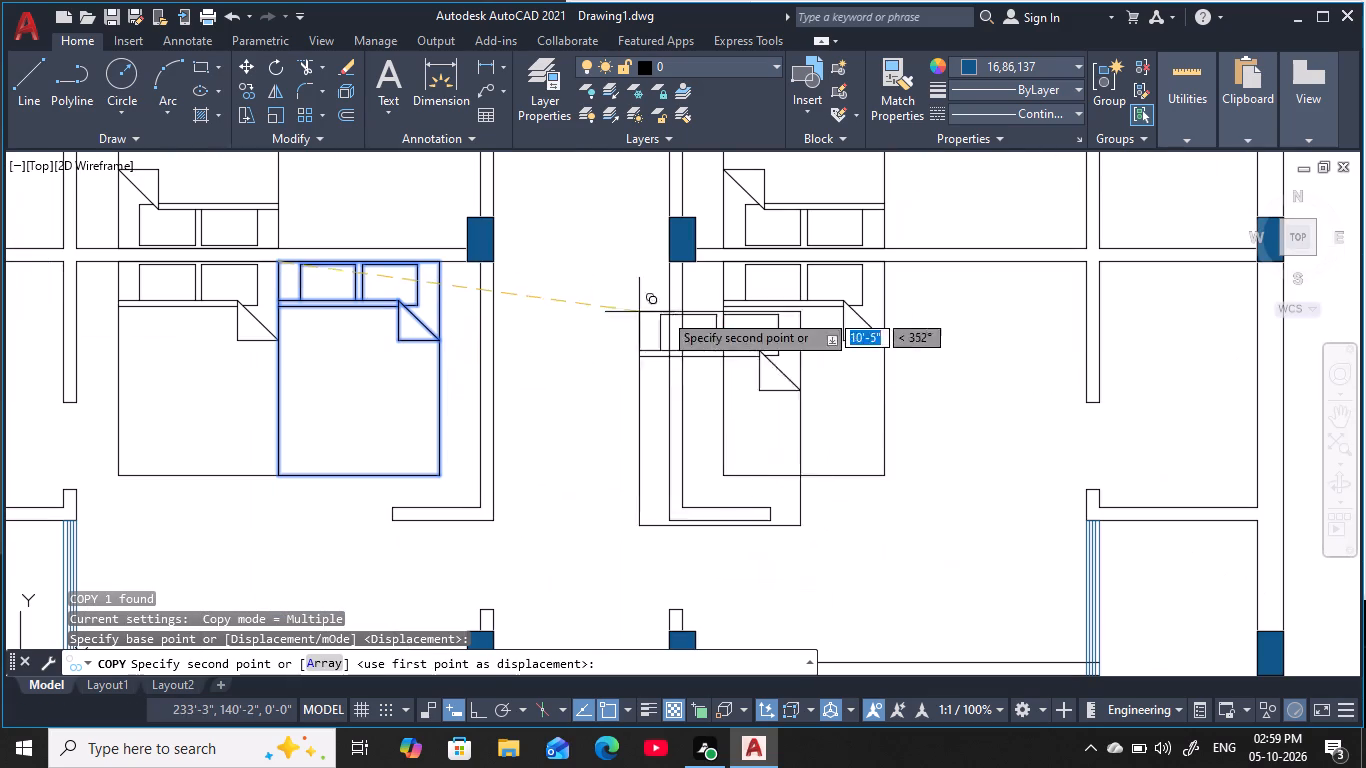
{"action": "left_click", "coordinate": [888, 265]}
Place further copies of the bed at the northeast corners of the remaining beds in the east and west northernmost bedrooms.
{"action": "scroll", "coordinate": [882, 301], "scroll_direction": "down", "scroll_amount": 1}
{"action": "middle_click_drag", "start_coordinate": [882, 304], "coordinate": [540, 343]}
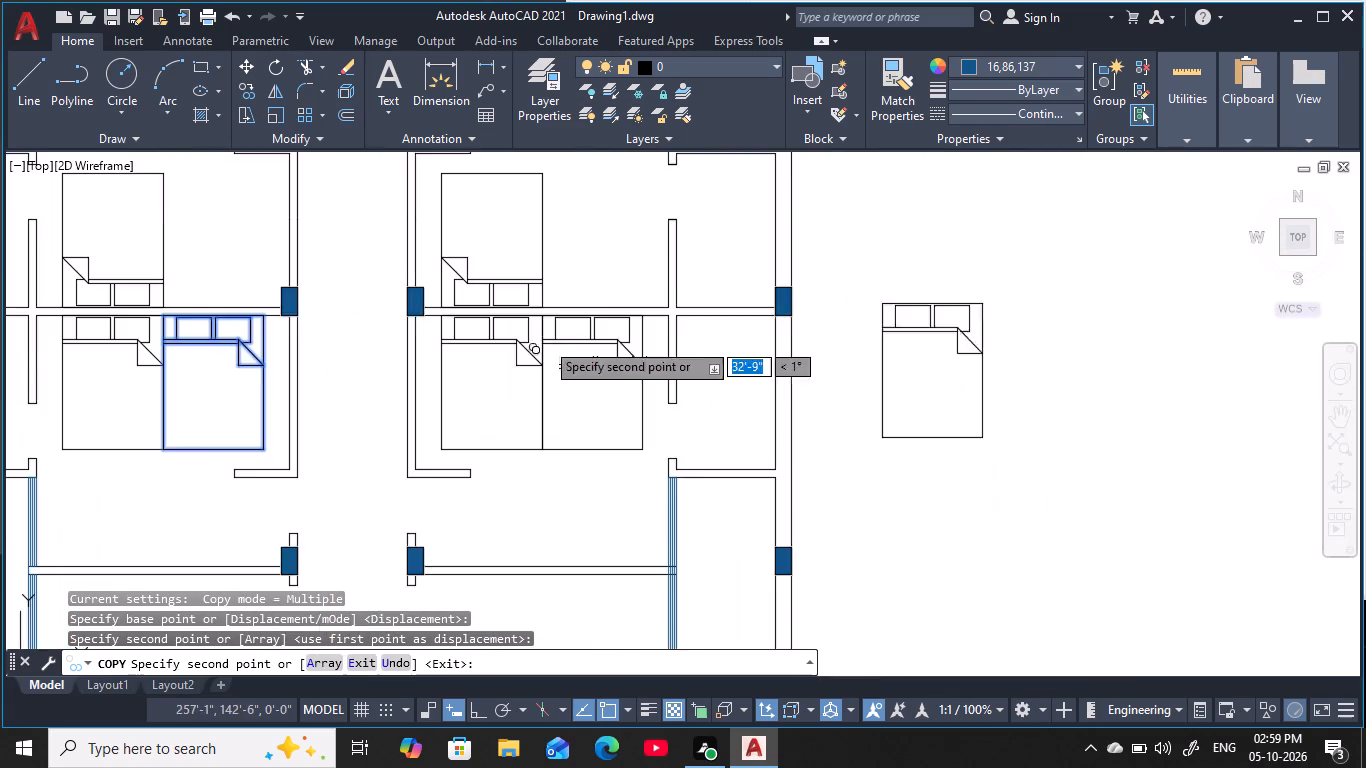
{"action": "scroll", "coordinate": [550, 346], "scroll_direction": "down", "scroll_amount": 2}
{"action": "middle_click_drag", "start_coordinate": [549, 357], "coordinate": [641, 198]}
{"action": "scroll", "coordinate": [639, 334], "scroll_direction": "up", "scroll_amount": 2}
{"action": "middle_click_drag", "start_coordinate": [393, 326], "coordinate": [406, 322]}
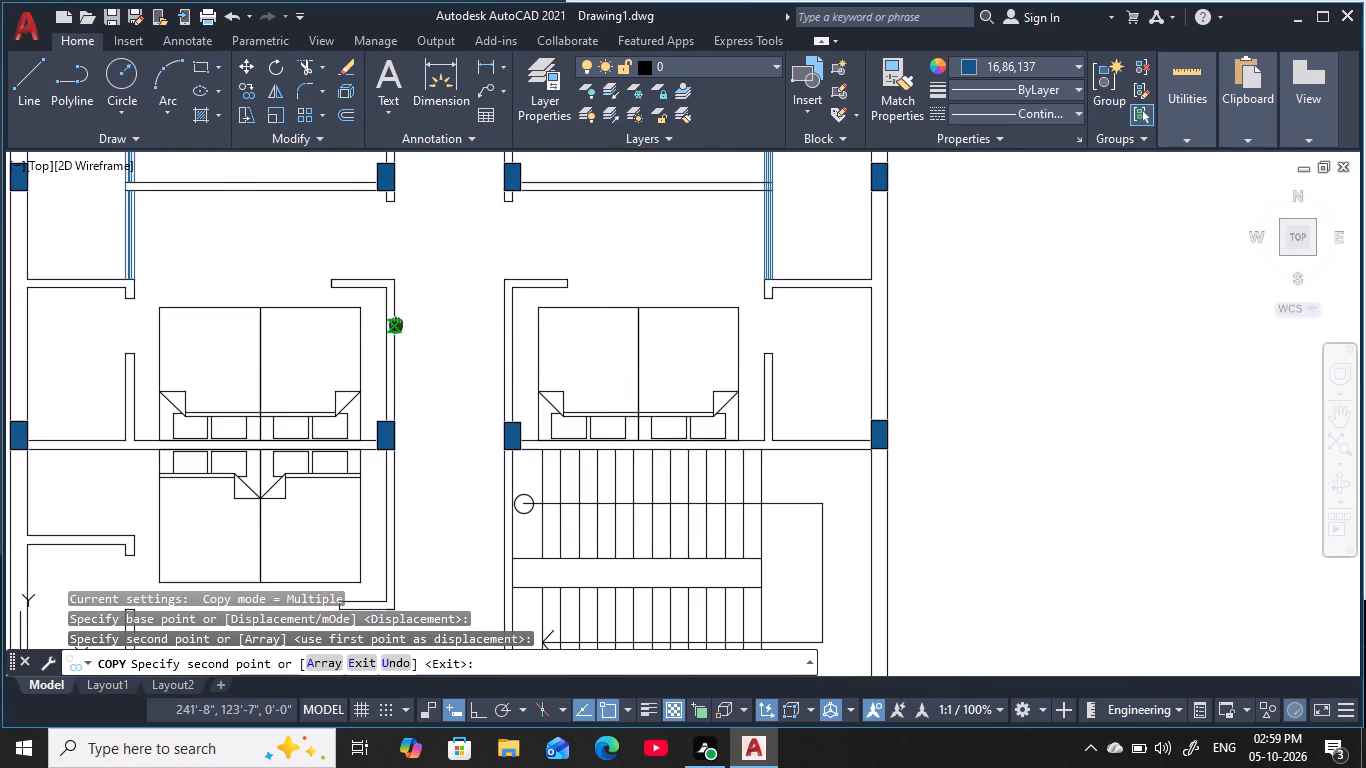
{"action": "middle_click_drag", "start_coordinate": [406, 322], "coordinate": [721, 249]}
{"action": "scroll", "coordinate": [721, 249], "scroll_direction": "down", "scroll_amount": 2}
{"action": "middle_click_drag", "start_coordinate": [721, 249], "coordinate": [650, 553]}
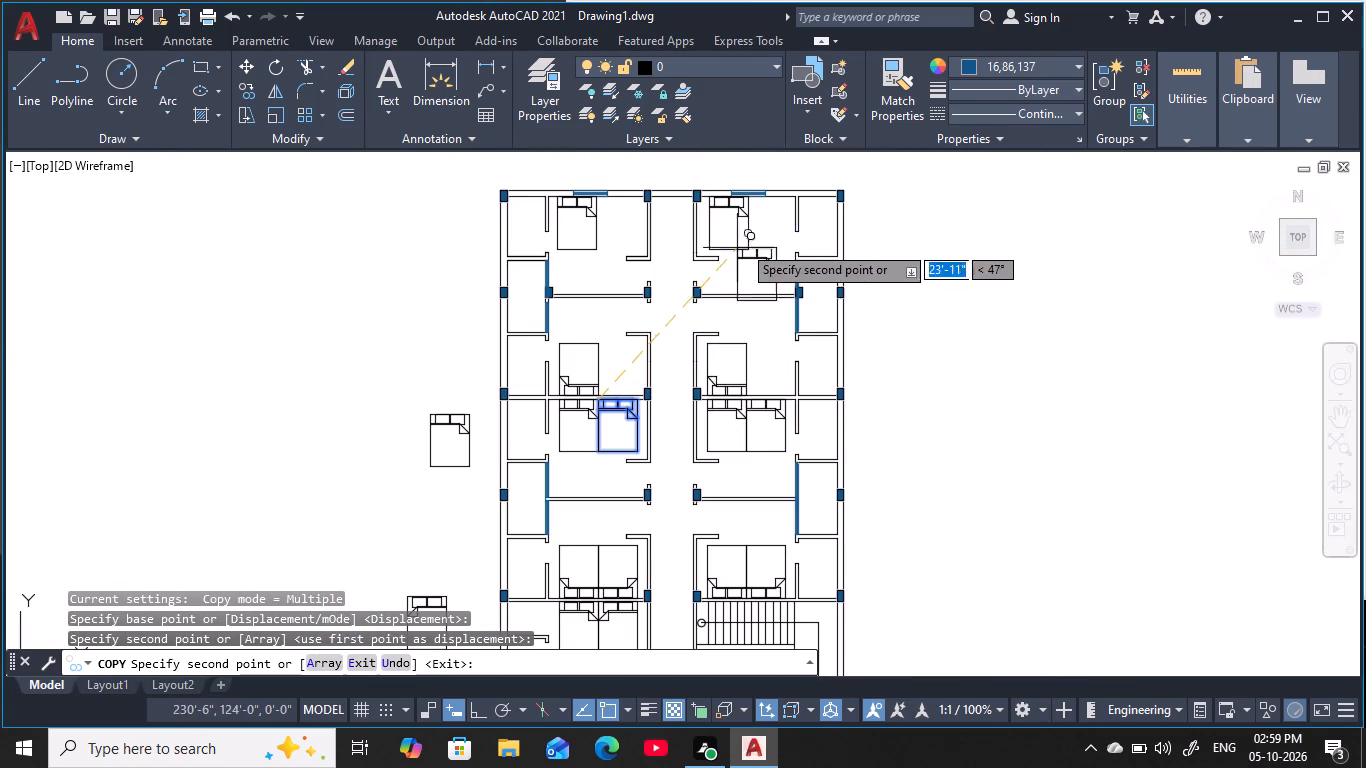
{"action": "scroll", "coordinate": [754, 210], "scroll_direction": "up", "scroll_amount": 3}
{"action": "middle_click_drag", "start_coordinate": [741, 270], "coordinate": [724, 443]}
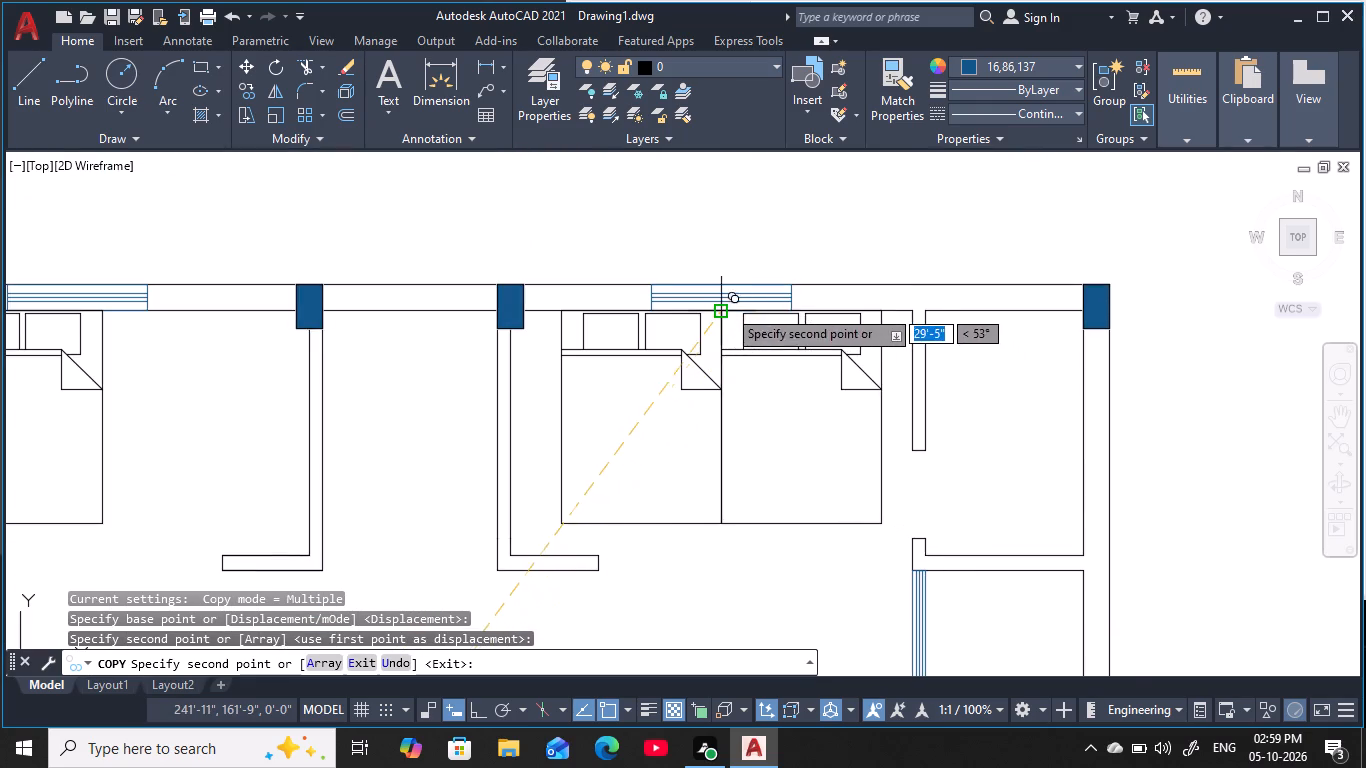
{"action": "left_click", "coordinate": [726, 308]}
{"action": "middle_click_drag", "start_coordinate": [571, 428], "coordinate": [857, 379]}
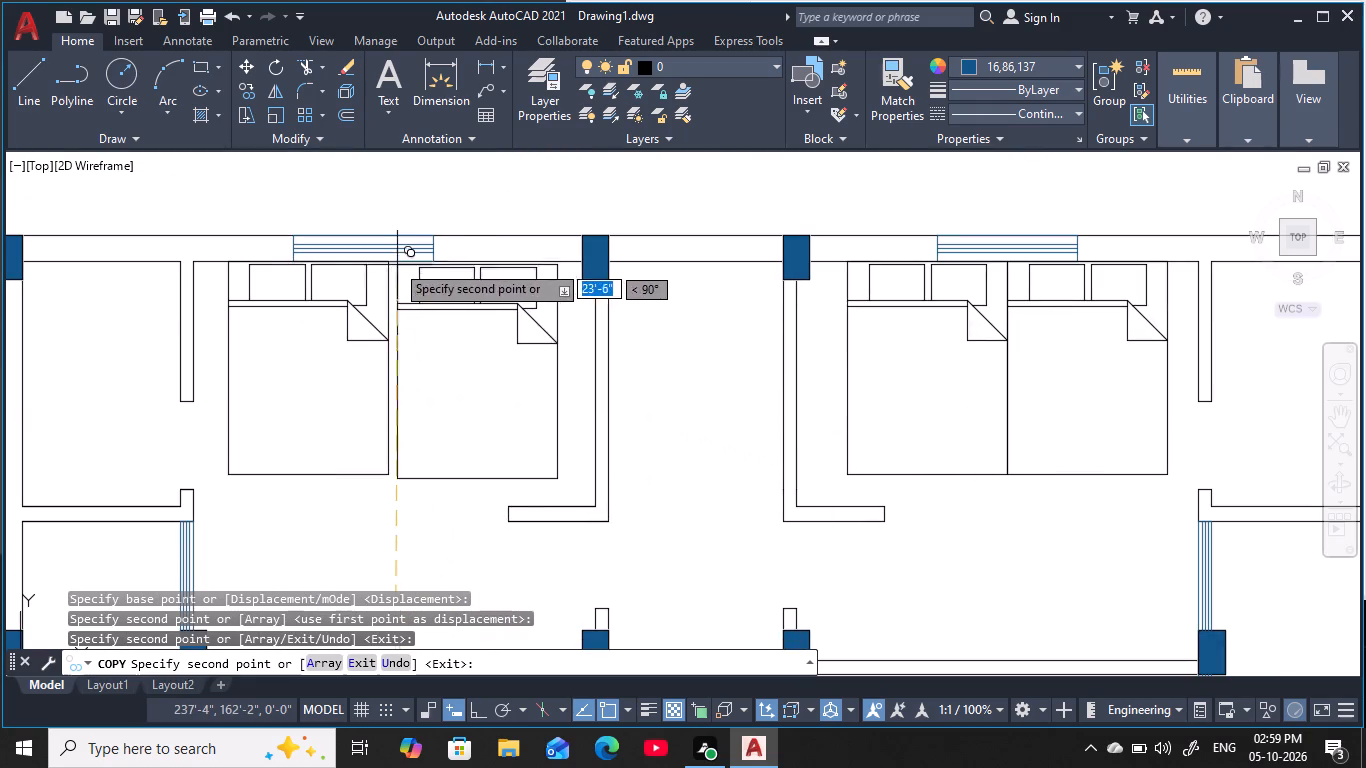
{"action": "left_click", "coordinate": [388, 261]}
Place one more copy of the bed in the empty space east of the building and finish copying.
{"action": "scroll", "coordinate": [482, 345], "scroll_direction": "down", "scroll_amount": 1}
{"action": "middle_click_drag", "start_coordinate": [505, 331], "coordinate": [820, 219]}
{"action": "scroll", "coordinate": [822, 219], "scroll_direction": "down", "scroll_amount": 1}
{"action": "scroll", "coordinate": [841, 354], "scroll_direction": "down", "scroll_amount": 1}
{"action": "middle_click_drag", "start_coordinate": [841, 360], "coordinate": [815, 322]}
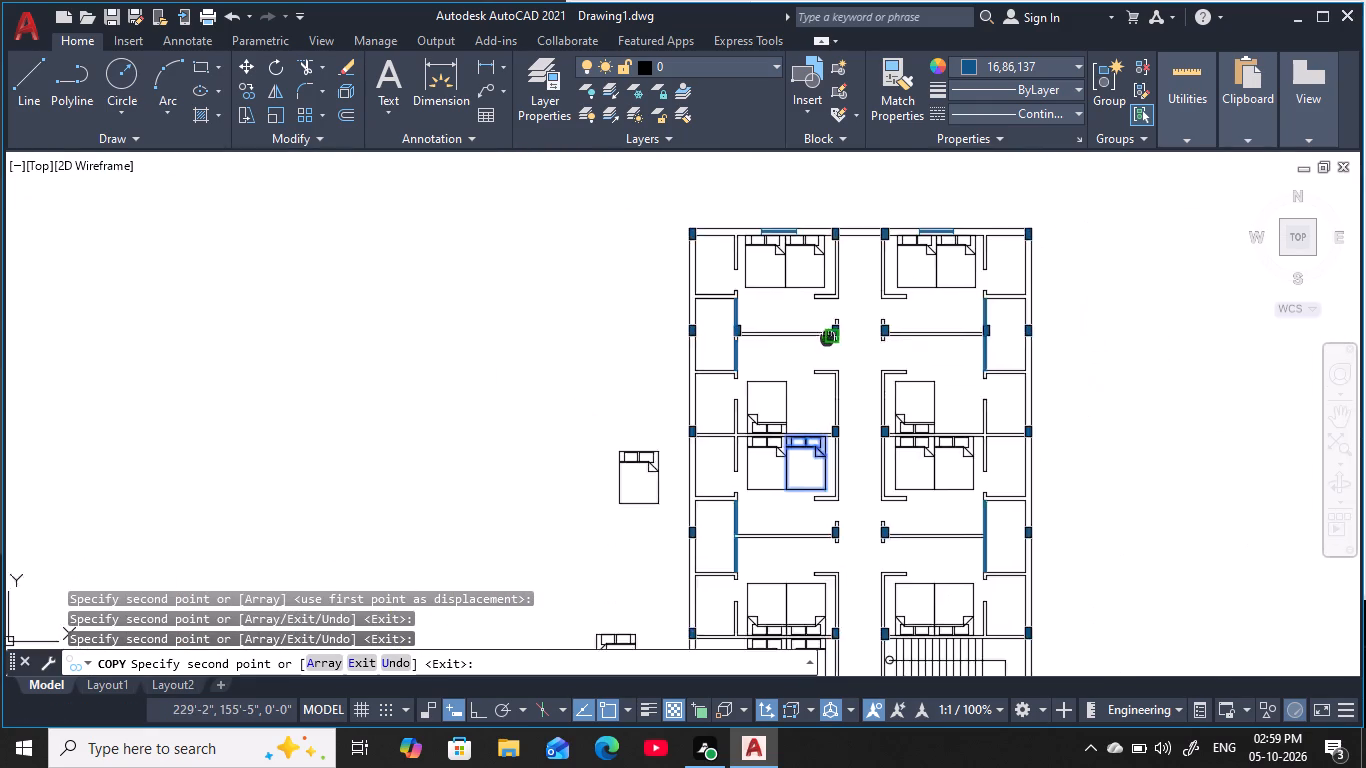
{"action": "middle_click_drag", "start_coordinate": [815, 322], "coordinate": [666, 271]}
{"action": "scroll", "coordinate": [720, 346], "scroll_direction": "up", "scroll_amount": 1}
{"action": "middle_click_drag", "start_coordinate": [1092, 347], "coordinate": [906, 238]}
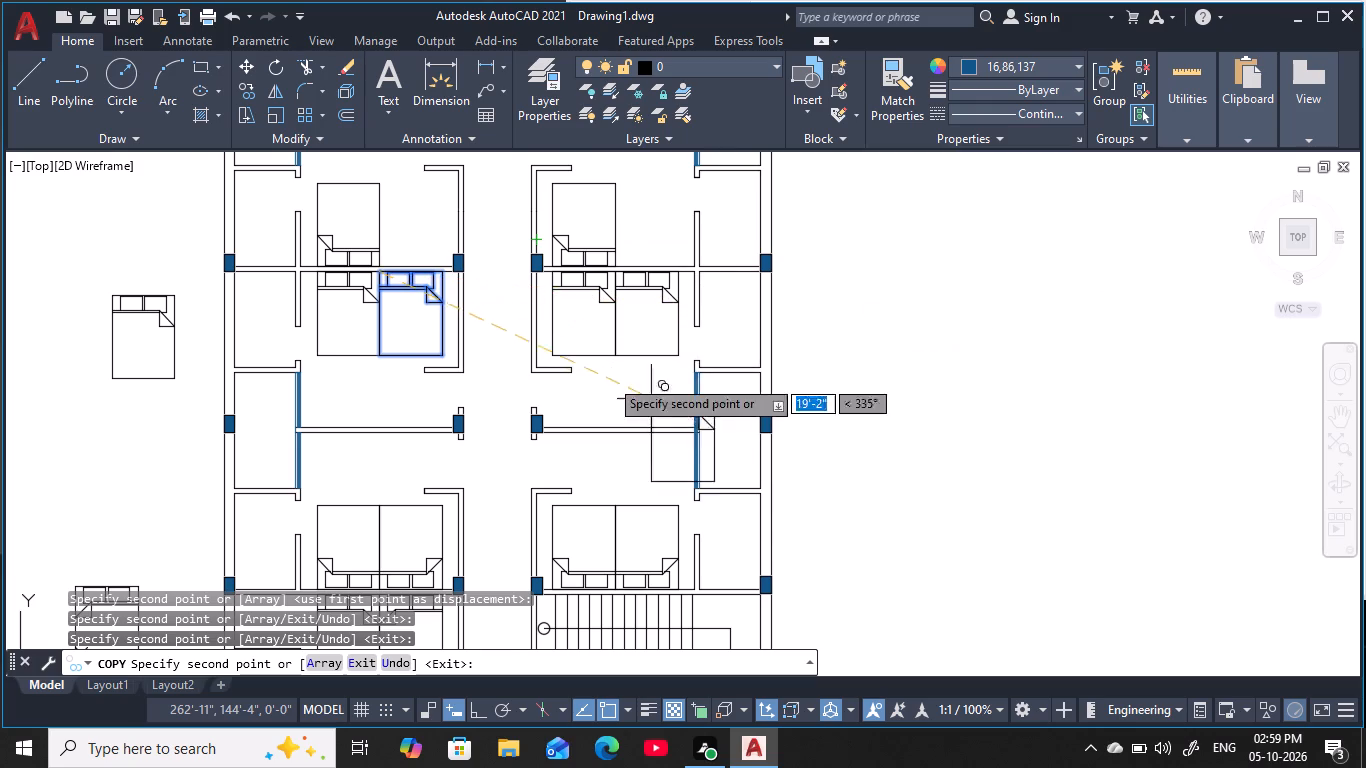
{"action": "scroll", "coordinate": [567, 398], "scroll_direction": "up", "scroll_amount": 1}
{"action": "middle_click_drag", "start_coordinate": [567, 398], "coordinate": [583, 468]}
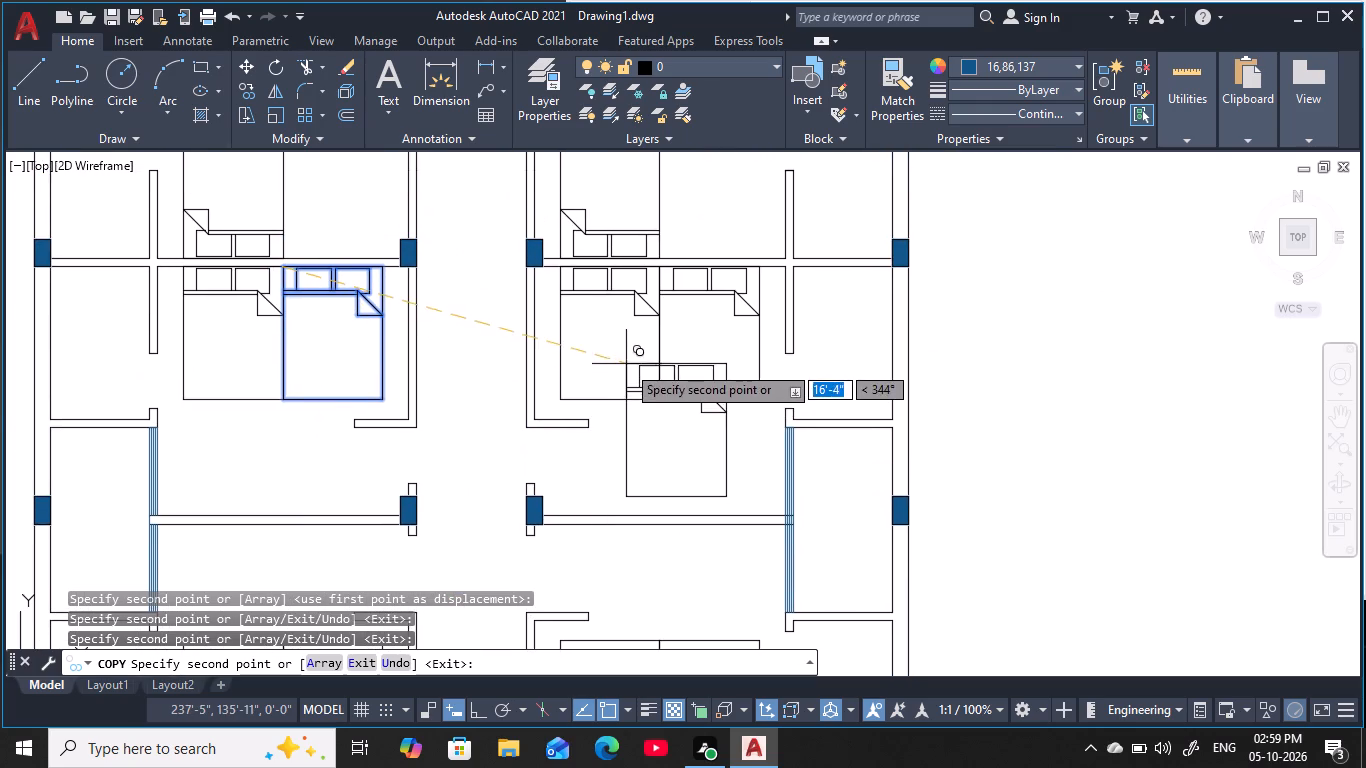
{"action": "middle_click_drag", "start_coordinate": [626, 364], "coordinate": [635, 397]}
{"action": "scroll", "coordinate": [631, 399], "scroll_direction": "up", "scroll_amount": 1}
{"action": "middle_click_drag", "start_coordinate": [691, 348], "coordinate": [702, 318]}
{"action": "scroll", "coordinate": [716, 354], "scroll_direction": "down", "scroll_amount": 2}
{"action": "middle_click_drag", "start_coordinate": [716, 359], "coordinate": [753, 292]}
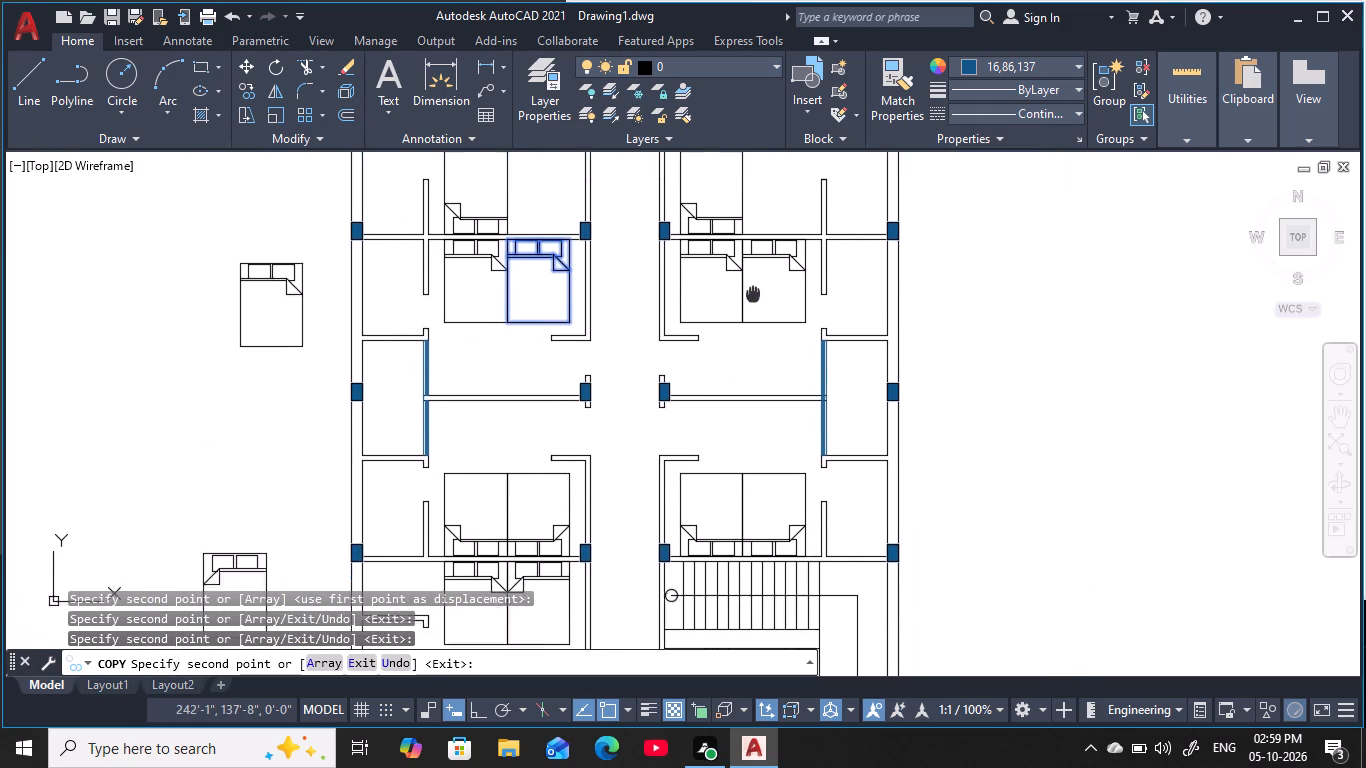
{"action": "middle_click_drag", "start_coordinate": [753, 292], "coordinate": [758, 287]}
{"action": "middle_click_drag", "start_coordinate": [958, 390], "coordinate": [958, 388]}
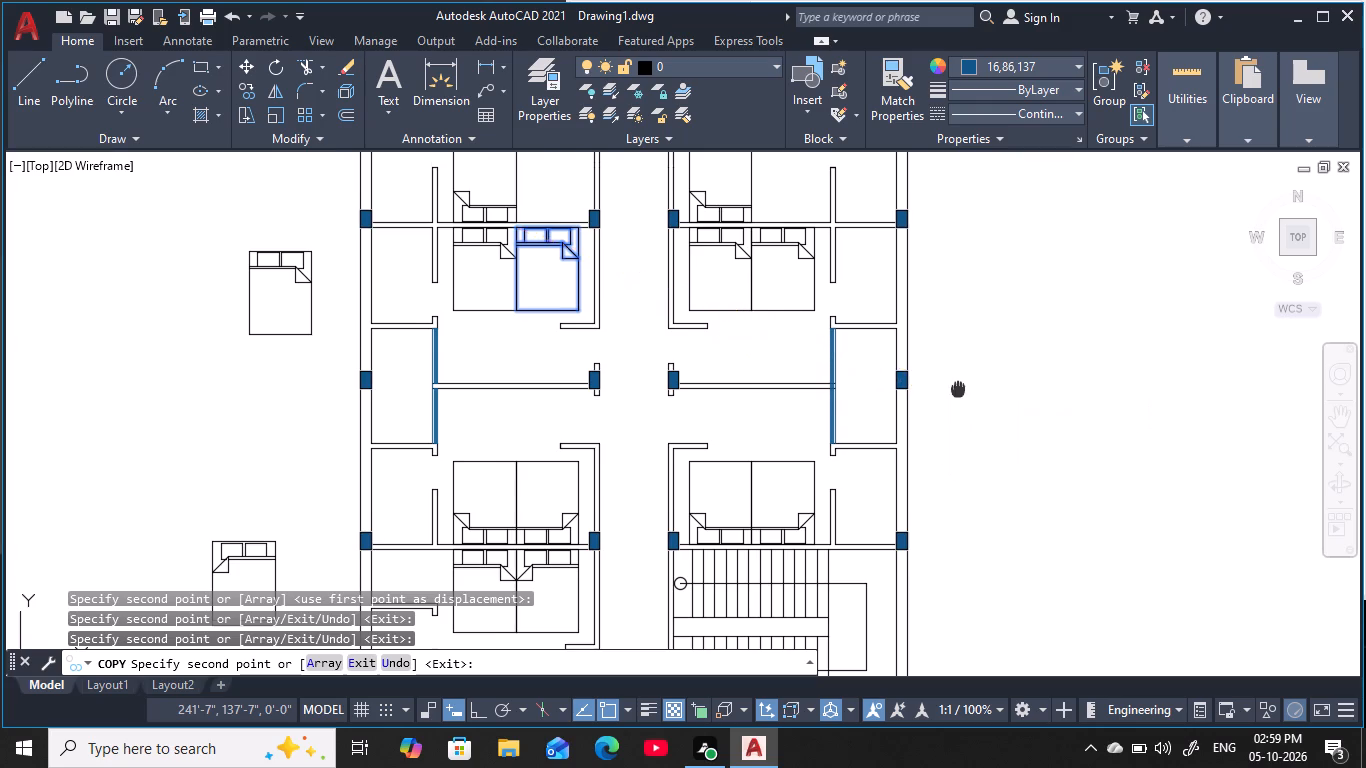
{"action": "middle_click_drag", "start_coordinate": [958, 388], "coordinate": [877, 384]}
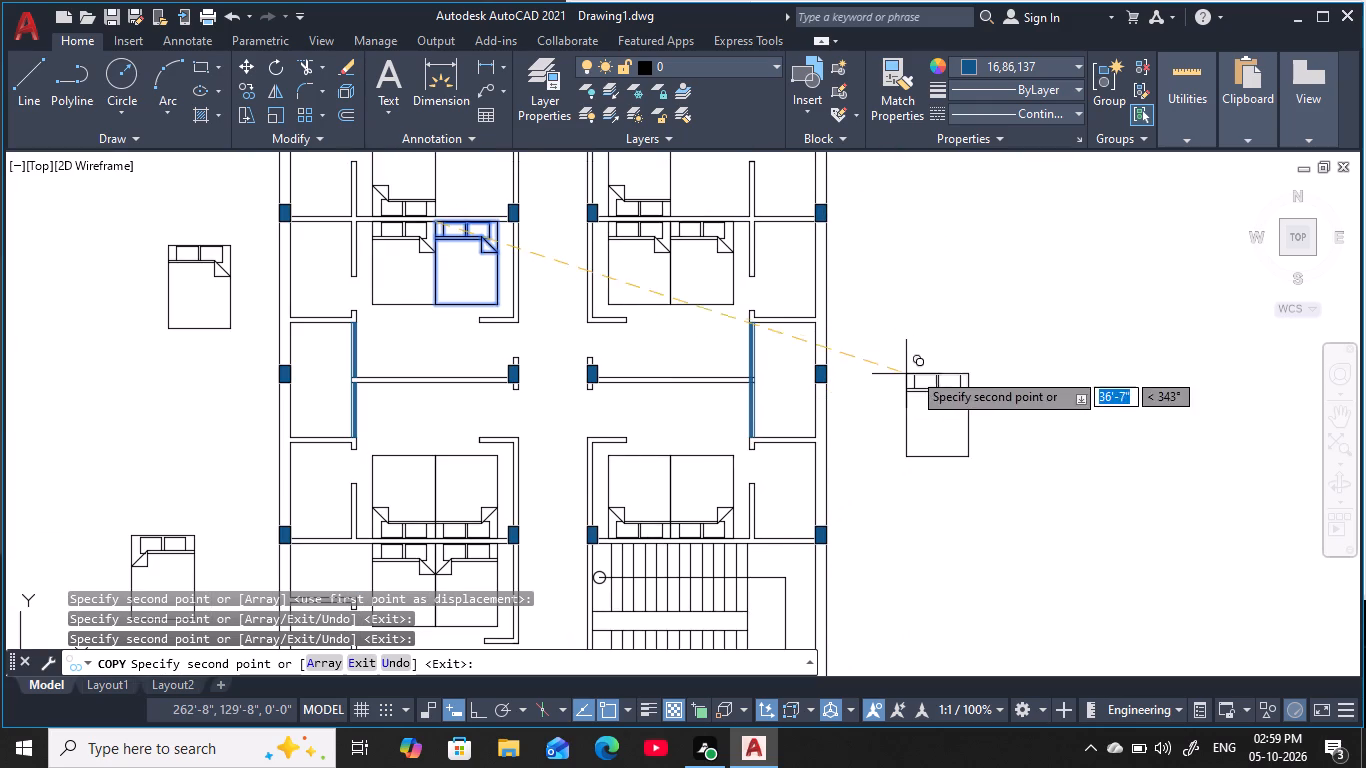
{"action": "left_click", "coordinate": [895, 350]}
{"action": "key", "text": "Escape"}
{"action": "key", "text": "Escape"}
{"action": "key", "text": "Escape"}
{"action": "key", "text": "Escape"}
{"action": "key", "text": "Escape"}
Erase the east bed in the east side's southern central bedroom.
{"action": "middle_click_drag", "start_coordinate": [702, 358], "coordinate": [747, 375]}
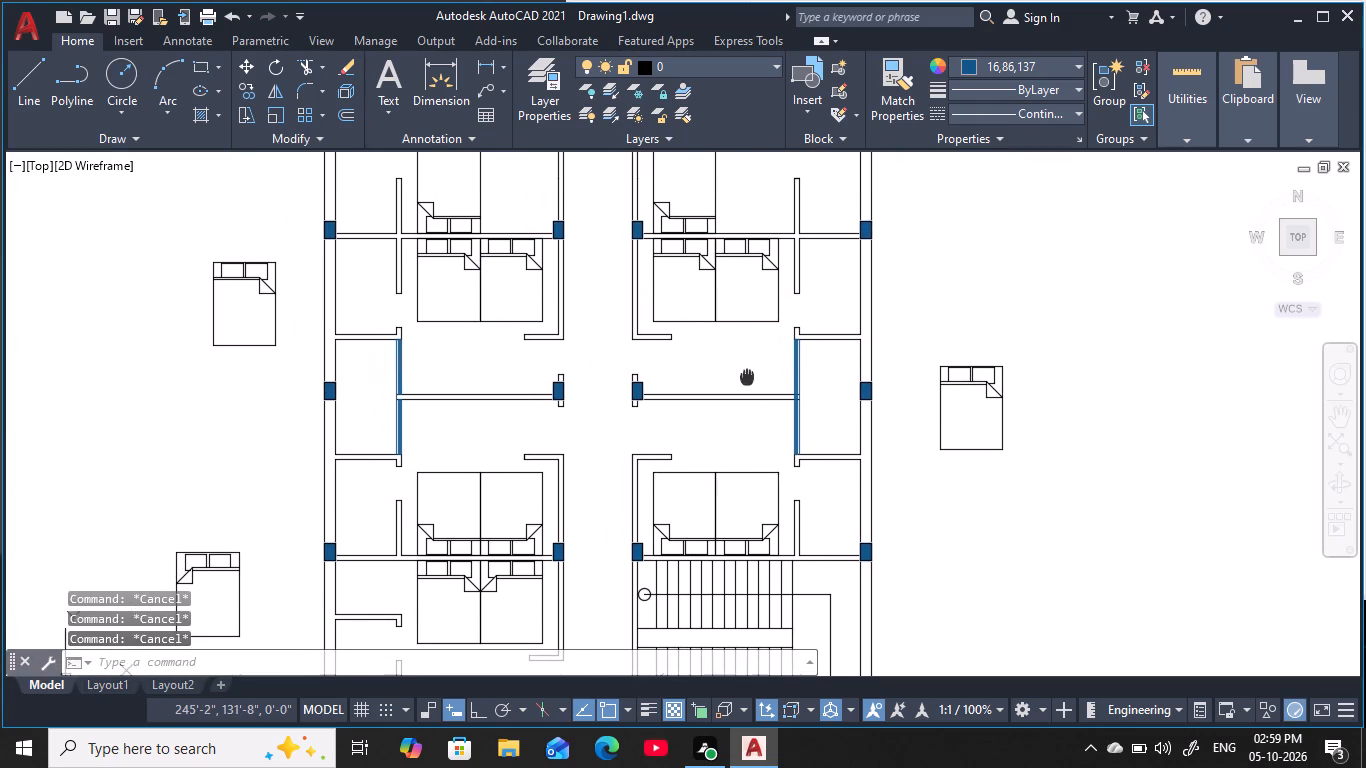
{"action": "key", "text": "Escape"}
{"action": "key", "text": "Escape"}
{"action": "left_click", "coordinate": [762, 263]}
{"action": "type", "text": "e"}
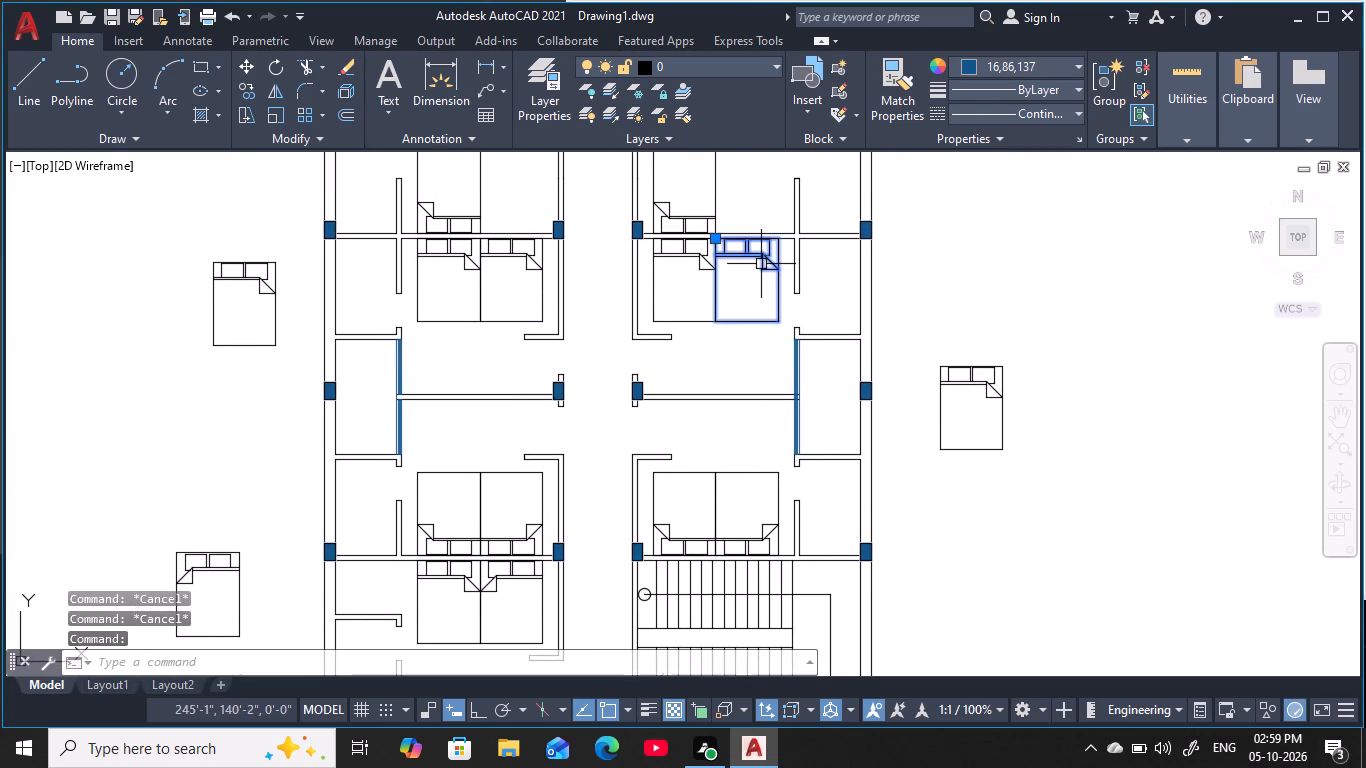
{"action": "key", "text": "space"}
Move the loose bed east of the building by its northwest corner onto the northeast corner of that bedroom's remaining bed.
{"action": "left_click", "coordinate": [956, 375]}
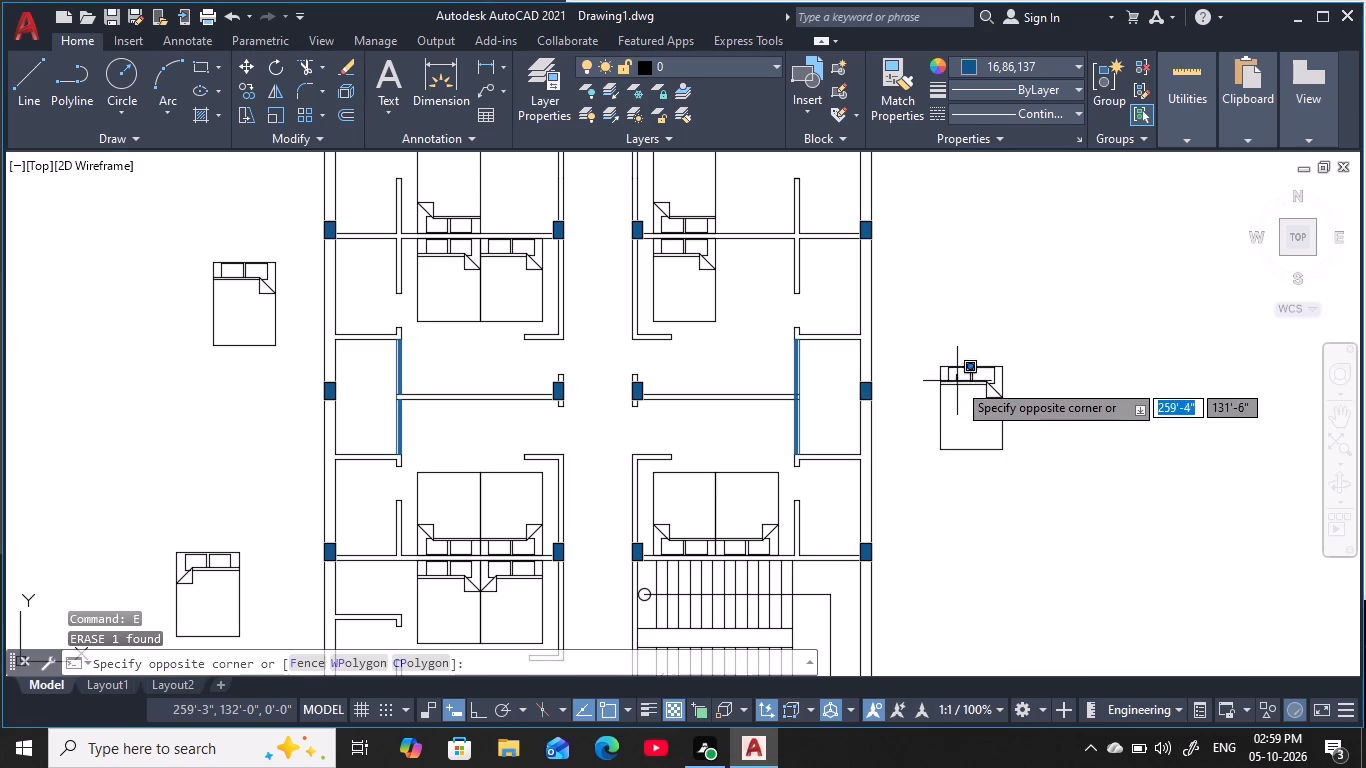
{"action": "left_click", "coordinate": [907, 419]}
{"action": "type", "text": "m"}
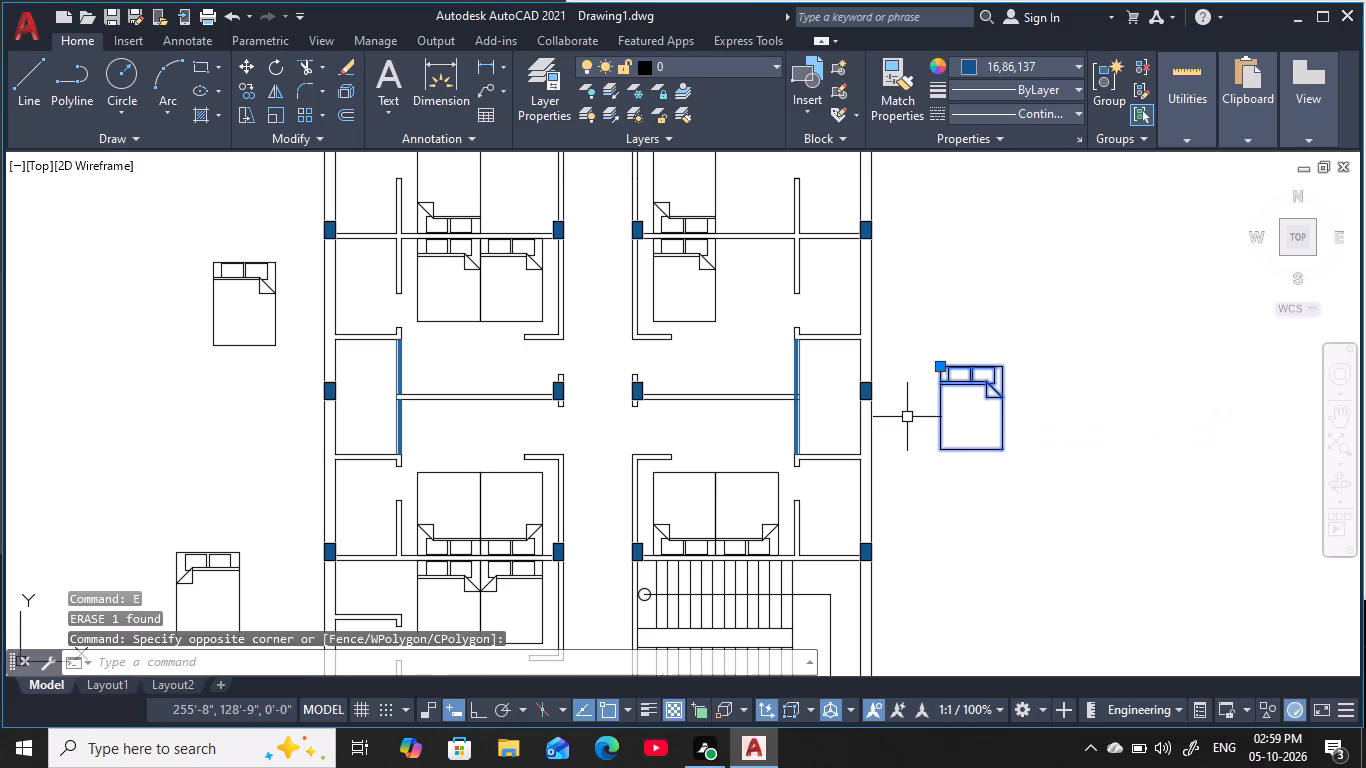
{"action": "key", "text": "space"}
{"action": "scroll", "coordinate": [931, 376], "scroll_direction": "up", "scroll_amount": 2}
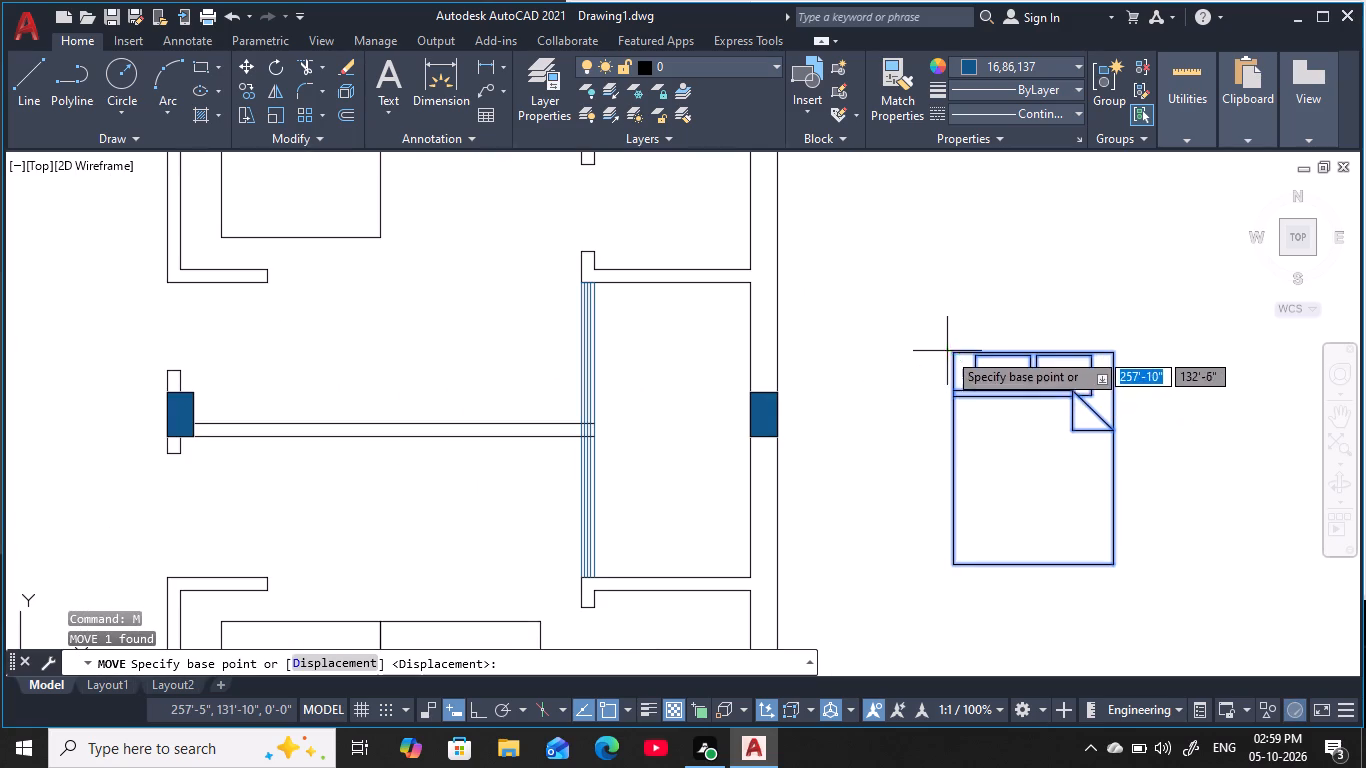
{"action": "left_click", "coordinate": [947, 349]}
{"action": "middle_click_drag", "start_coordinate": [873, 344], "coordinate": [895, 492]}
{"action": "middle_click_drag", "start_coordinate": [402, 214], "coordinate": [463, 288]}
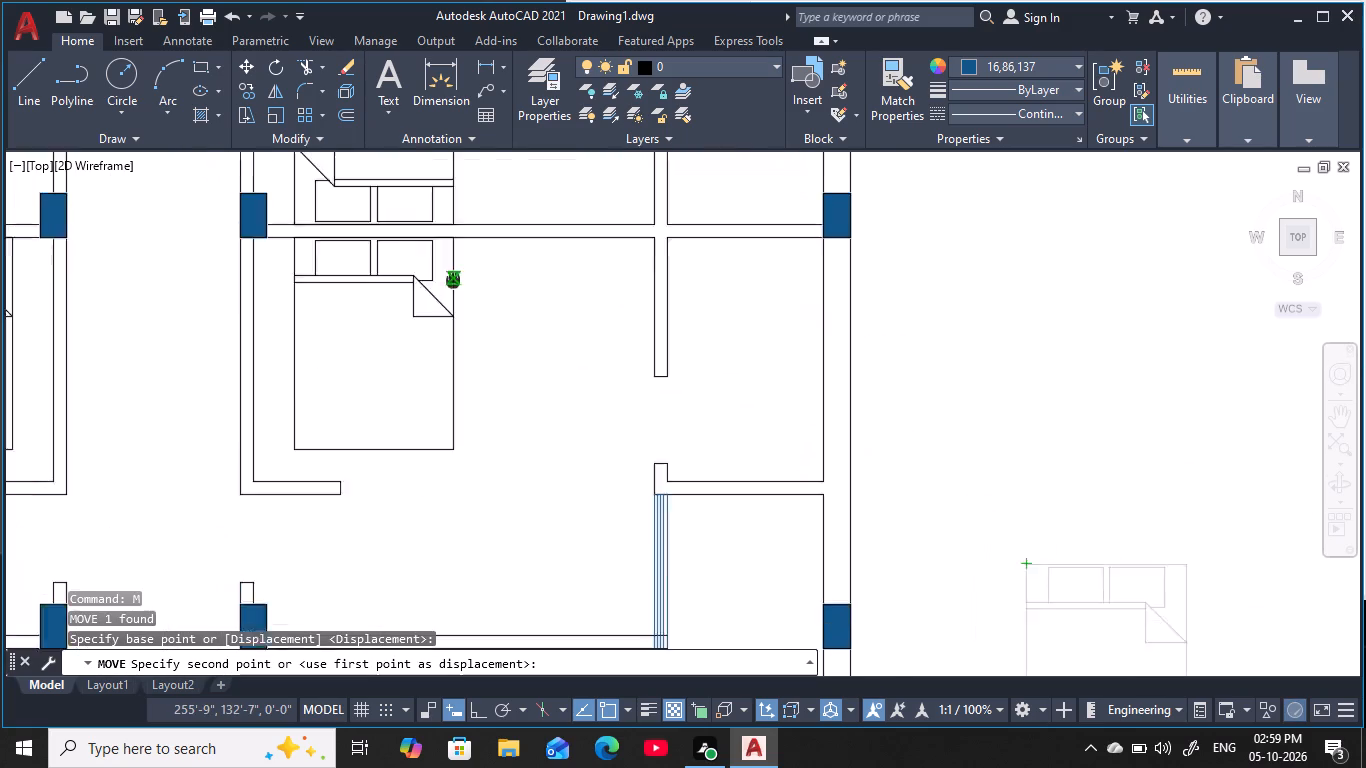
{"action": "middle_click_drag", "start_coordinate": [463, 288], "coordinate": [506, 311]}
{"action": "left_click", "coordinate": [510, 277]}
{"action": "scroll", "coordinate": [522, 339], "scroll_direction": "down", "scroll_amount": 1}
{"action": "middle_click_drag", "start_coordinate": [525, 340], "coordinate": [541, 337]}
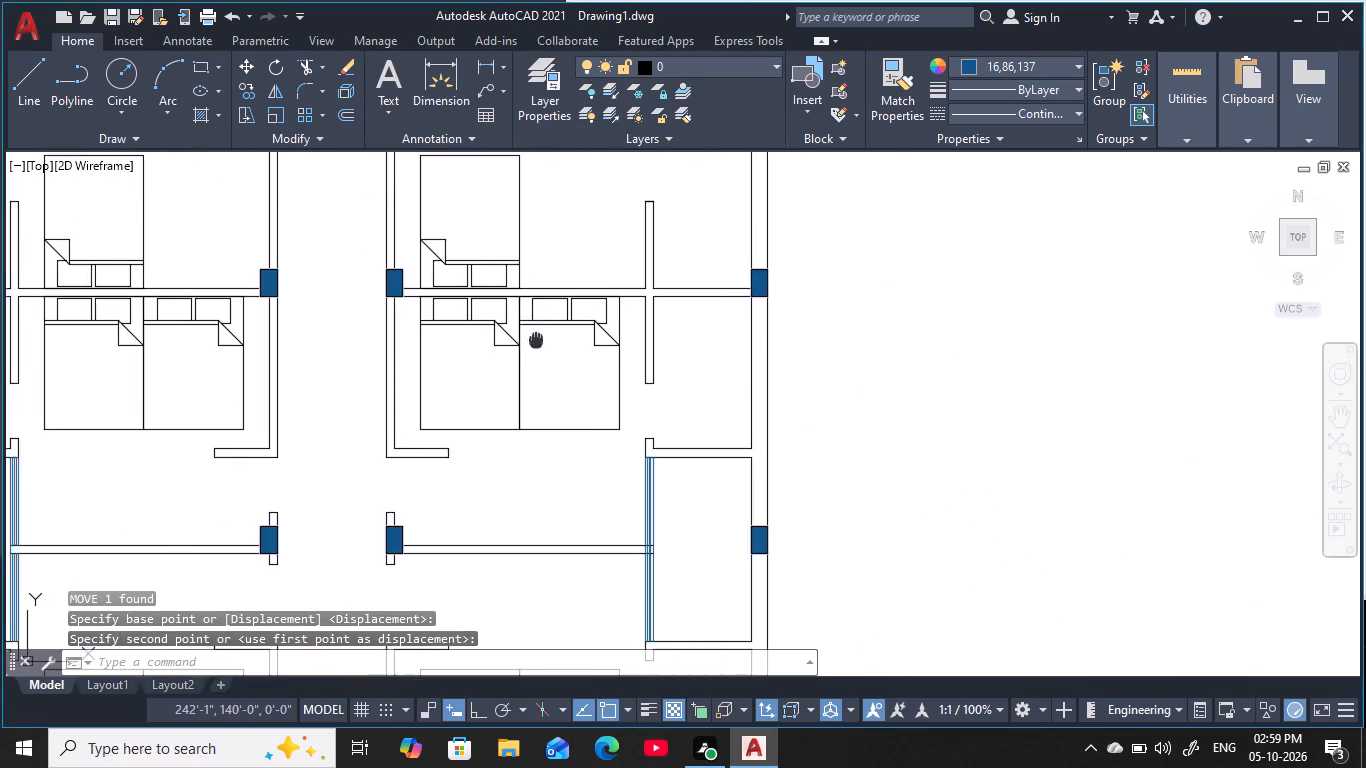
{"action": "middle_click_drag", "start_coordinate": [541, 337], "coordinate": [695, 269]}
{"action": "scroll", "coordinate": [705, 271], "scroll_direction": "down", "scroll_amount": 1}
{"action": "key", "text": "Escape"}
{"action": "key", "text": "Escape"}
{"action": "key", "text": "Escape"}
{"action": "key", "text": "Escape"}
{"action": "key", "text": "Escape"}
{"action": "key", "text": "Escape"}
{"action": "key", "text": "Escape"}
Examine the bed pairs and their orientation from the northern bedrooms down to the southwest bedroom.
{"action": "middle_click_drag", "start_coordinate": [663, 387], "coordinate": [667, 409]}
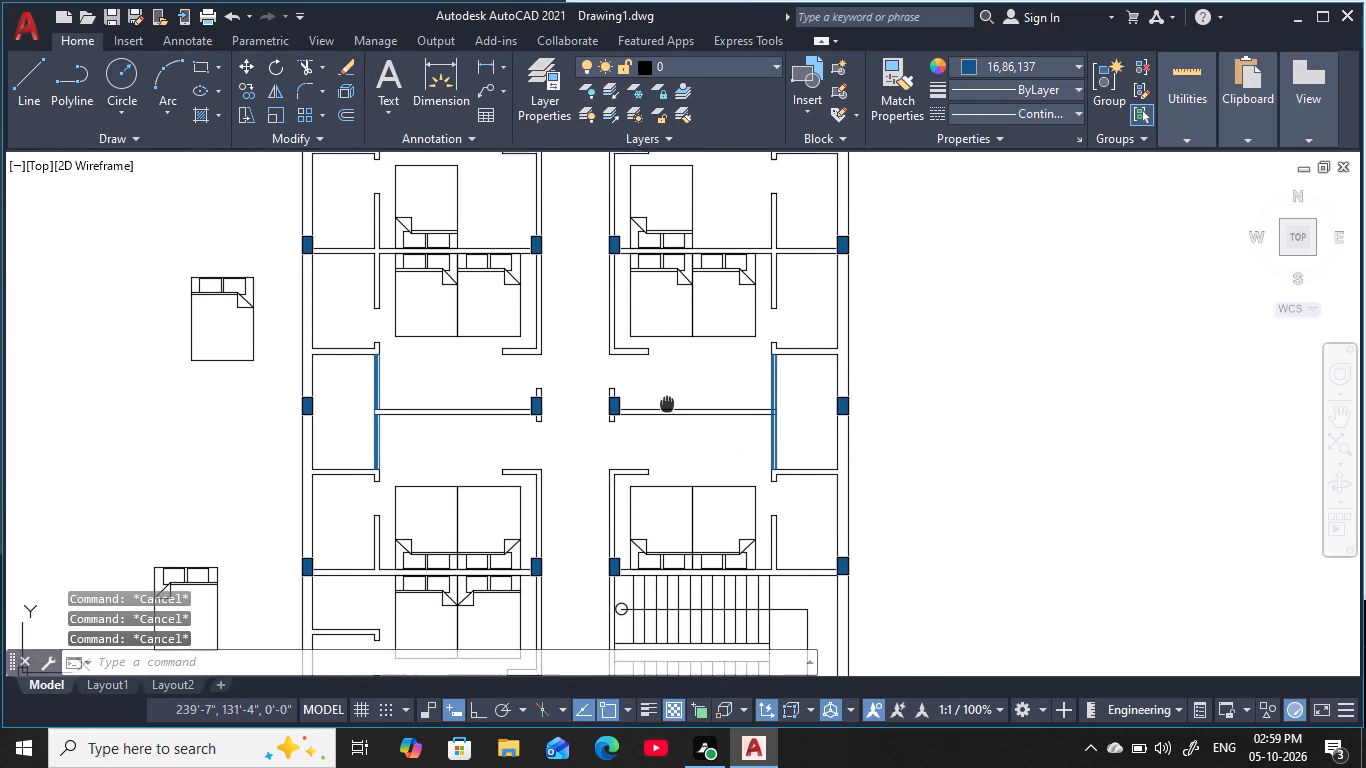
{"action": "middle_click_drag", "start_coordinate": [667, 409], "coordinate": [677, 450]}
{"action": "key", "text": "Escape"}
{"action": "key", "text": "Escape"}
{"action": "key", "text": "Escape"}
{"action": "scroll", "coordinate": [729, 381], "scroll_direction": "down", "scroll_amount": 1}
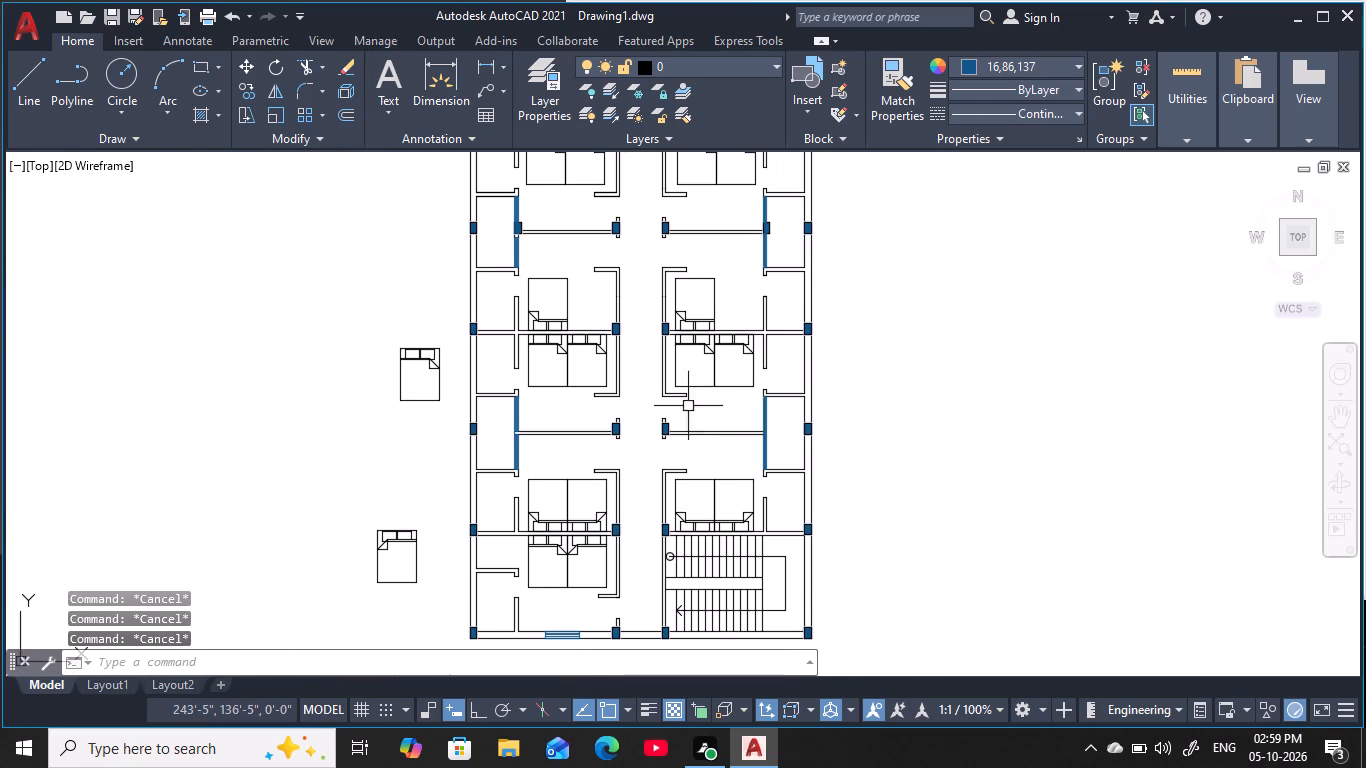
{"action": "middle_click_drag", "start_coordinate": [583, 299], "coordinate": [598, 357]}
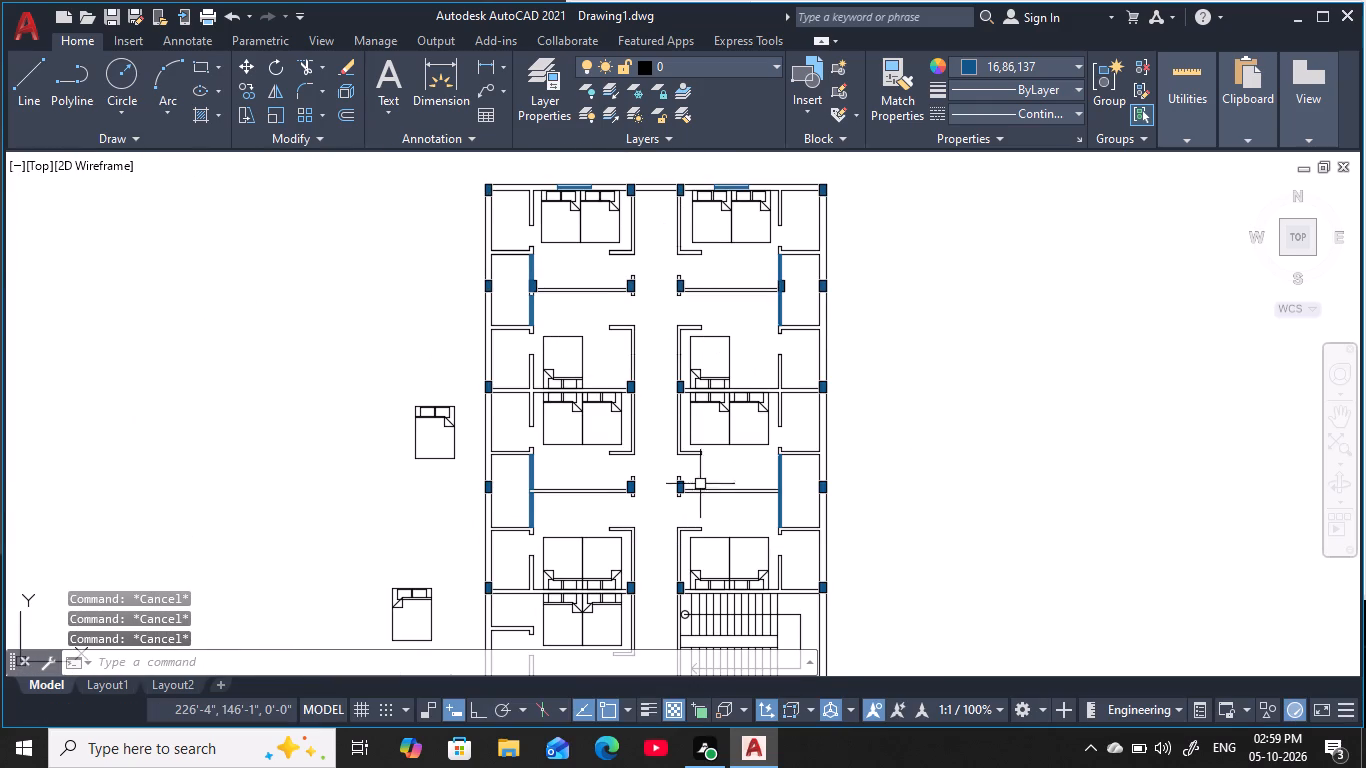
{"action": "middle_click_drag", "start_coordinate": [703, 493], "coordinate": [734, 316]}
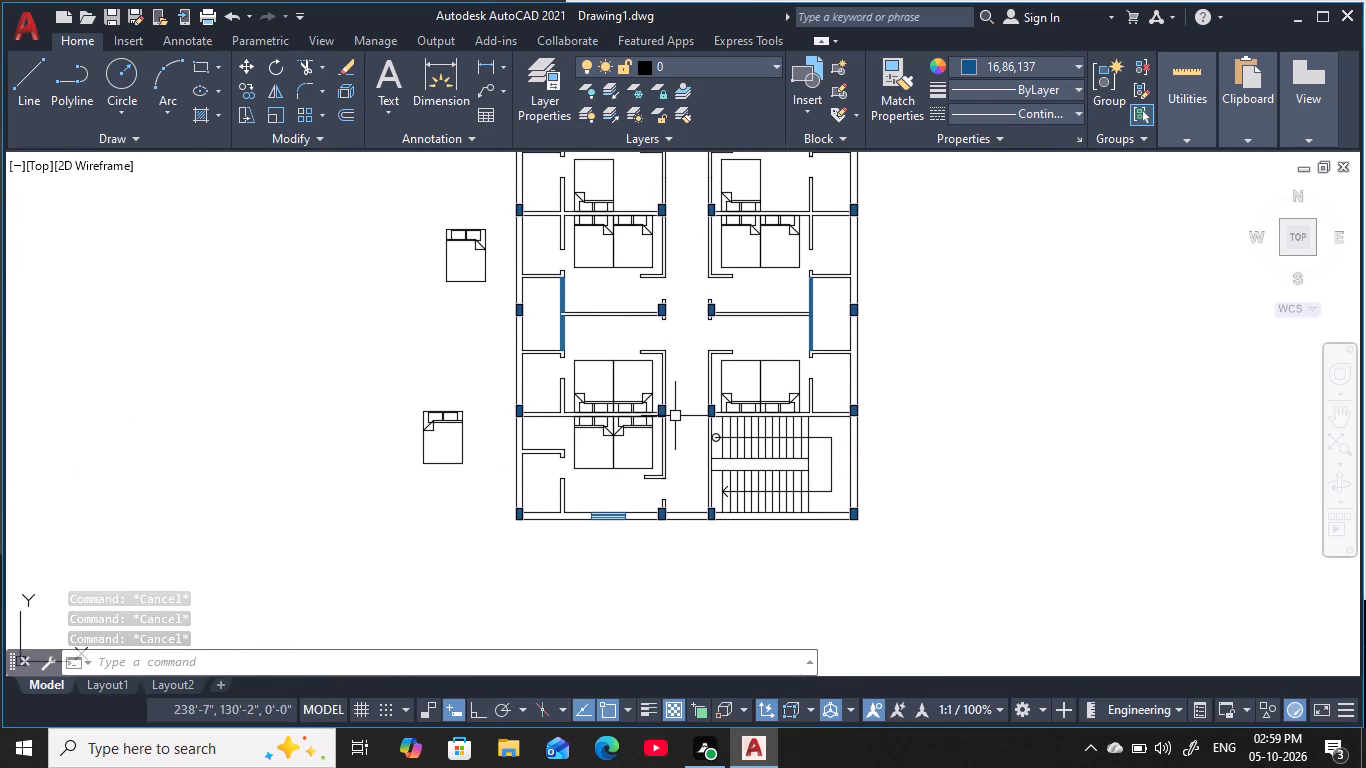
{"action": "middle_click_drag", "start_coordinate": [675, 416], "coordinate": [706, 378]}
{"action": "scroll", "coordinate": [659, 408], "scroll_direction": "up", "scroll_amount": 2}
{"action": "middle_click_drag", "start_coordinate": [659, 408], "coordinate": [661, 407]}
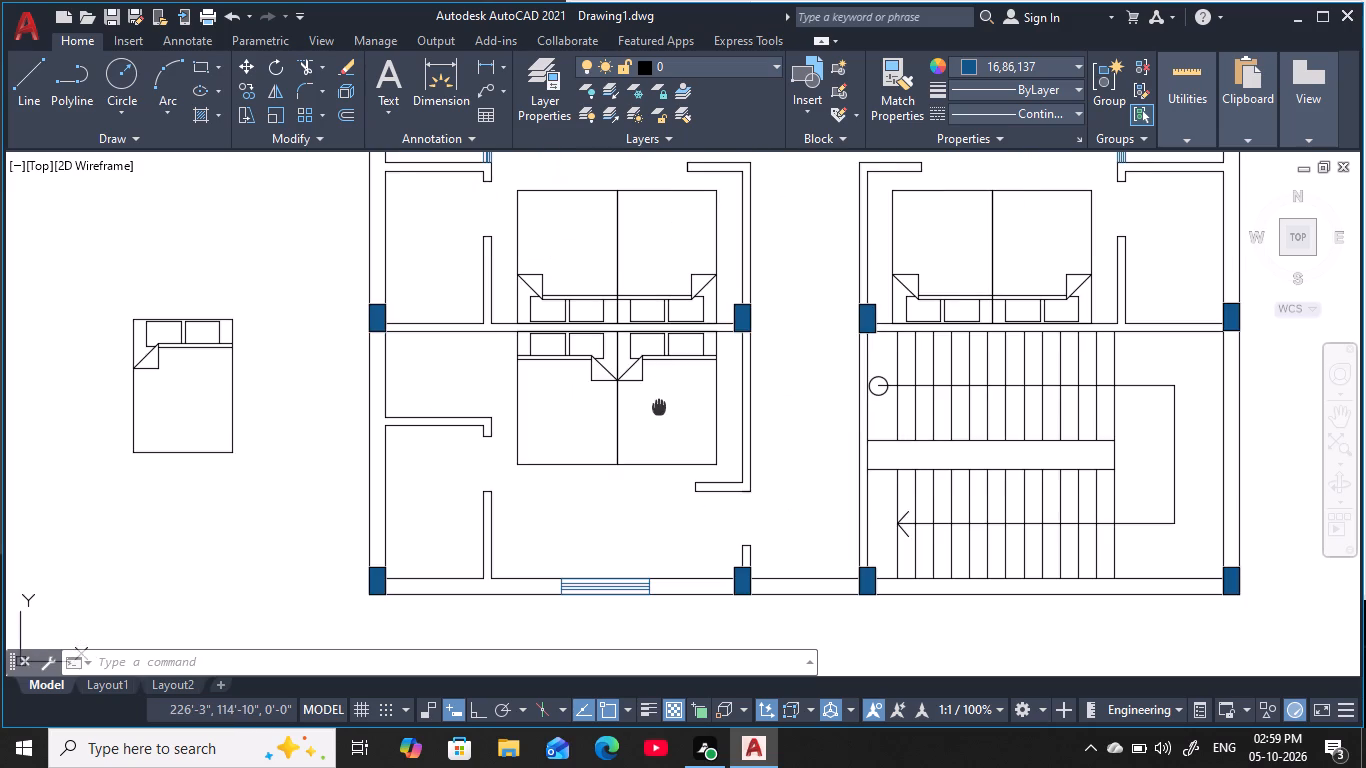
{"action": "middle_click_drag", "start_coordinate": [661, 407], "coordinate": [732, 439]}
{"action": "key", "text": "Escape"}
{"action": "key", "text": "Escape"}
{"action": "key", "text": "Escape"}
{"action": "key", "text": "Escape"}
{"action": "key", "text": "Escape"}
{"action": "key", "text": "Escape"}
{"action": "key", "text": "Escape"}
{"action": "key", "text": "Escape"}
{"action": "key", "text": "Escape"}
{"action": "key", "text": "Escape"}
{"action": "key", "text": "Escape"}
{"action": "key", "text": "Escape"}
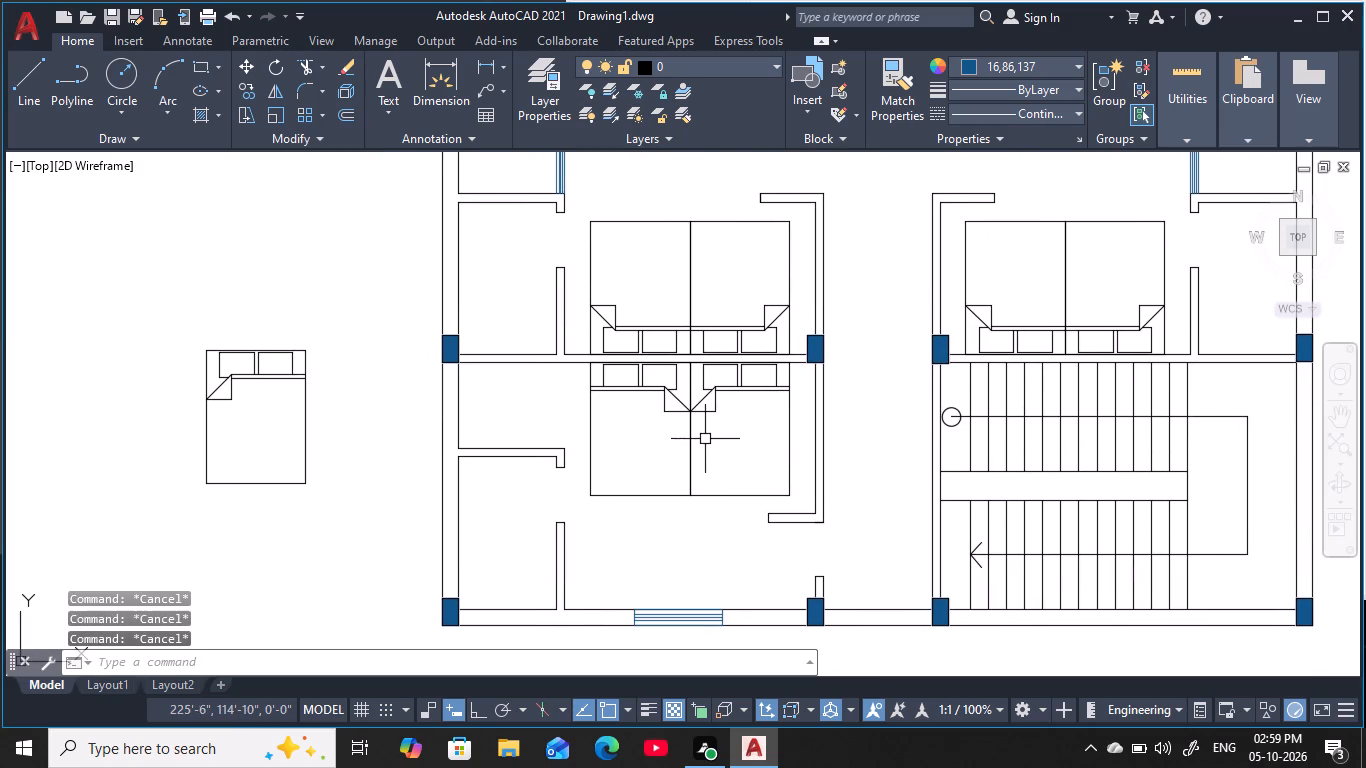
Move the east bed of the southwest bedroom out to the empty space west of the building.
{"action": "left_click", "coordinate": [698, 395]}
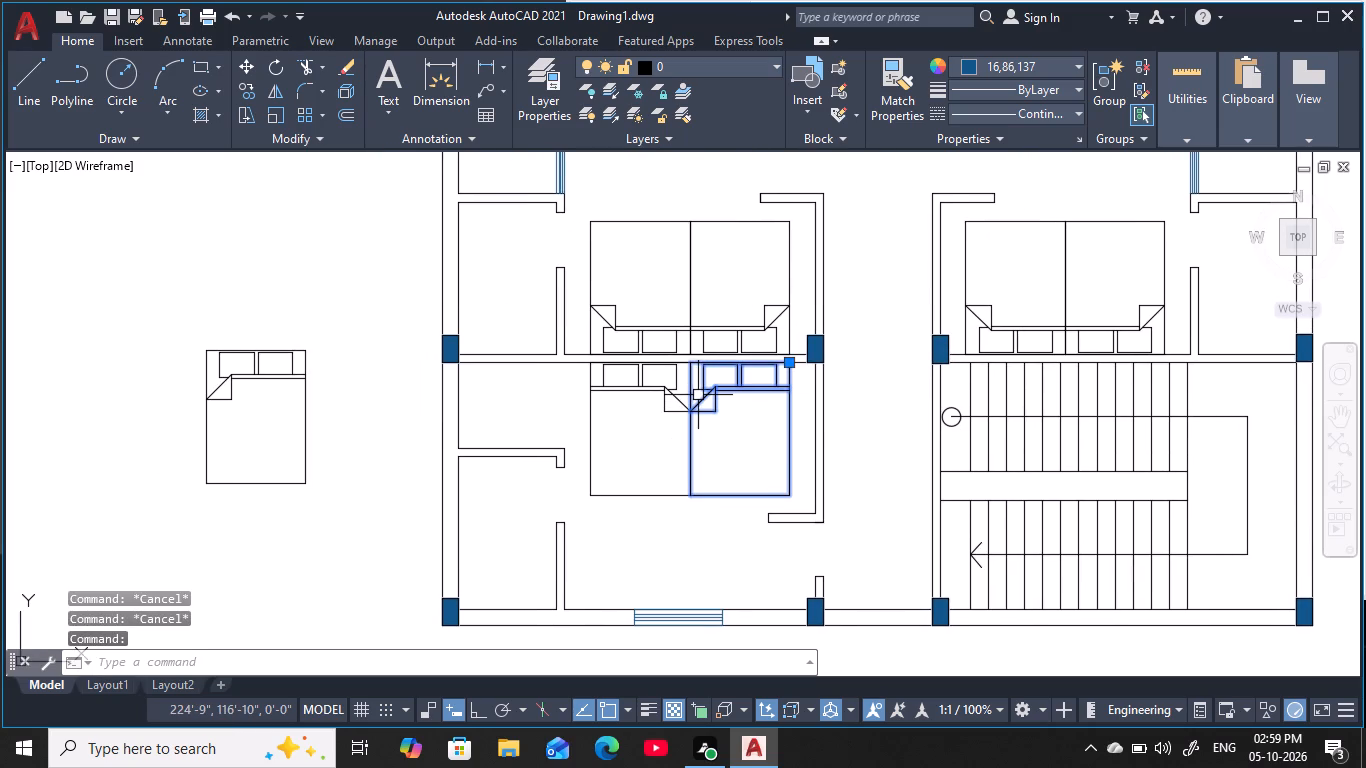
{"action": "type", "text": "m"}
{"action": "key", "text": "space"}
{"action": "left_click", "coordinate": [710, 389]}
{"action": "left_click", "coordinate": [80, 271]}
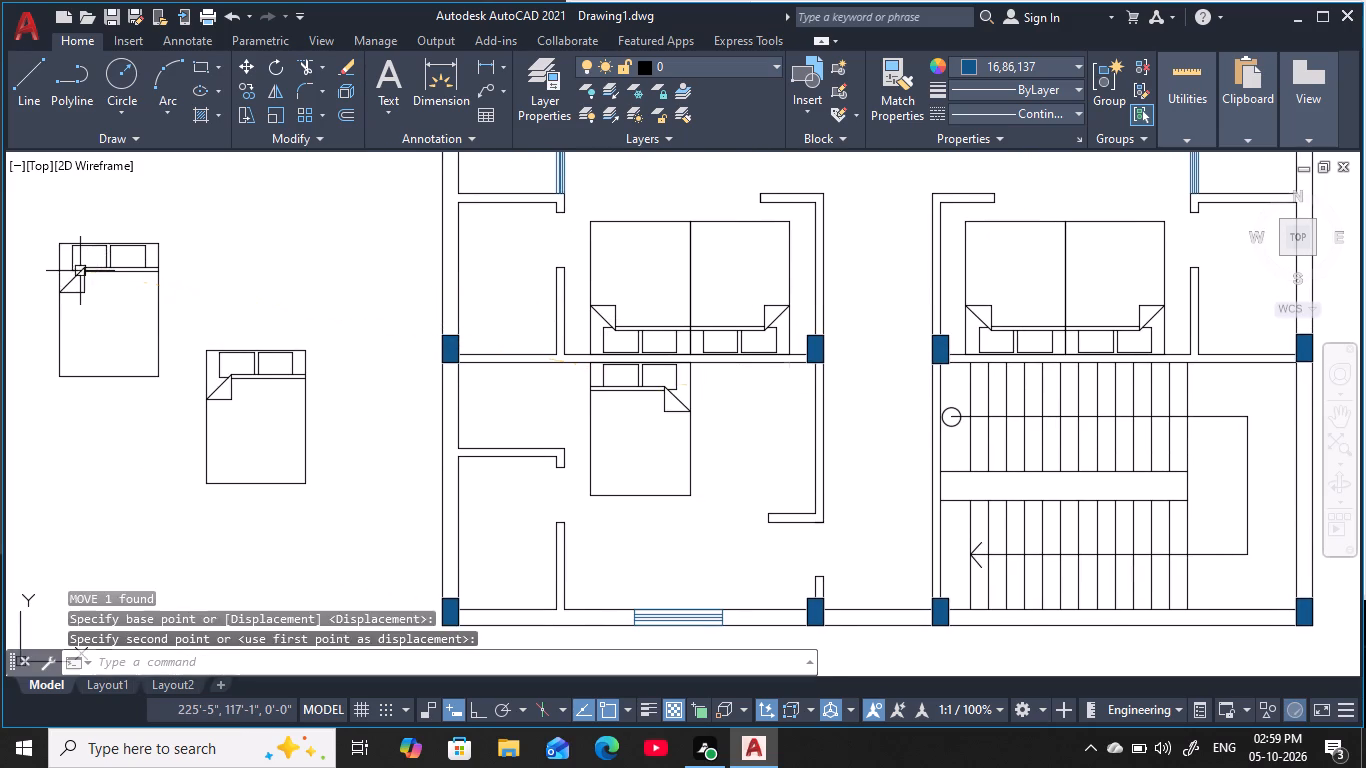
{"action": "key", "text": "Escape"}
{"action": "key", "text": "Escape"}
{"action": "key", "text": "Escape"}
Mirror the loose bed nearest the building's west wall across its east edge, erasing the source bed.
{"action": "middle_click_drag", "start_coordinate": [265, 320], "coordinate": [427, 295]}
{"action": "scroll", "coordinate": [427, 295], "scroll_direction": "up", "scroll_amount": 1}
{"action": "key", "text": "Escape"}
{"action": "key", "text": "Escape"}
{"action": "key", "text": "Escape"}
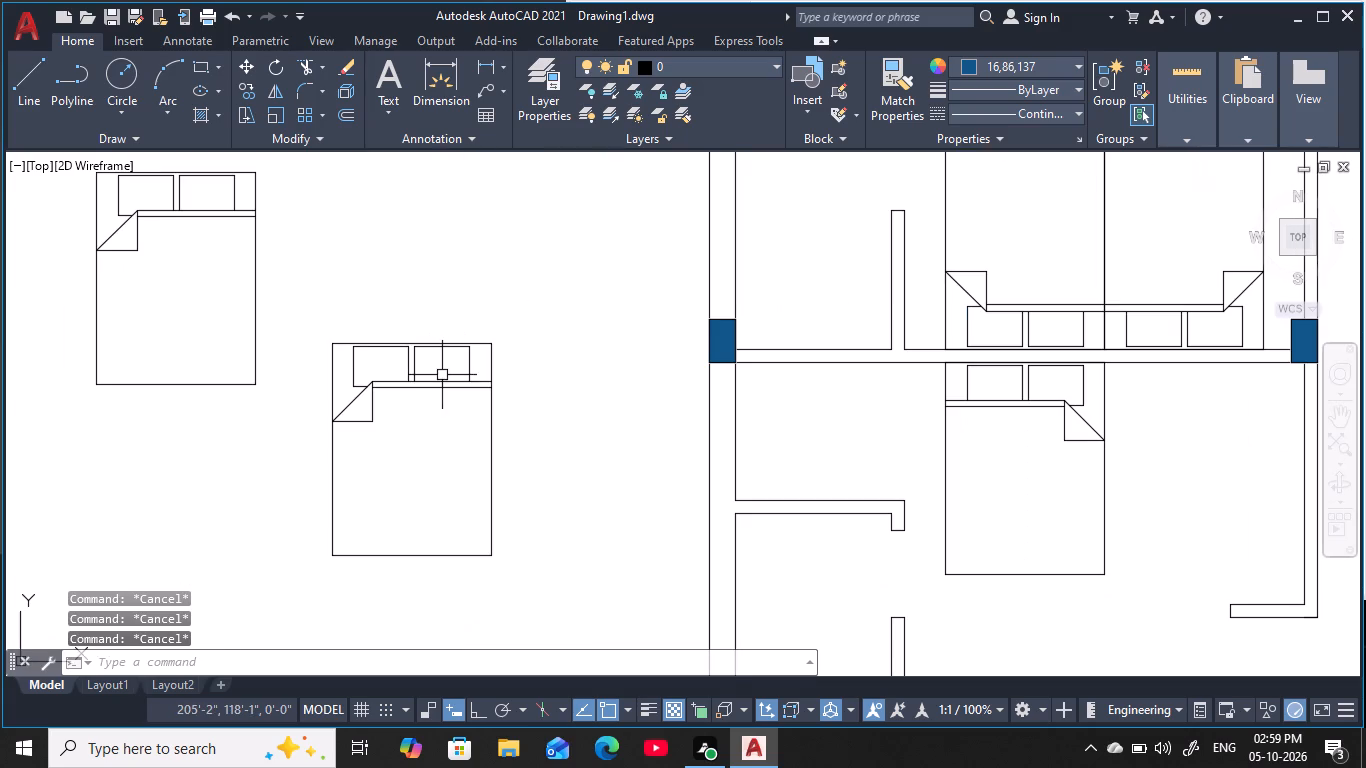
{"action": "key", "text": "Escape"}
{"action": "middle_click_drag", "start_coordinate": [445, 372], "coordinate": [478, 291]}
{"action": "left_click_drag", "start_coordinate": [345, 239], "coordinate": [357, 299]}
{"action": "left_click", "coordinate": [590, 574]}
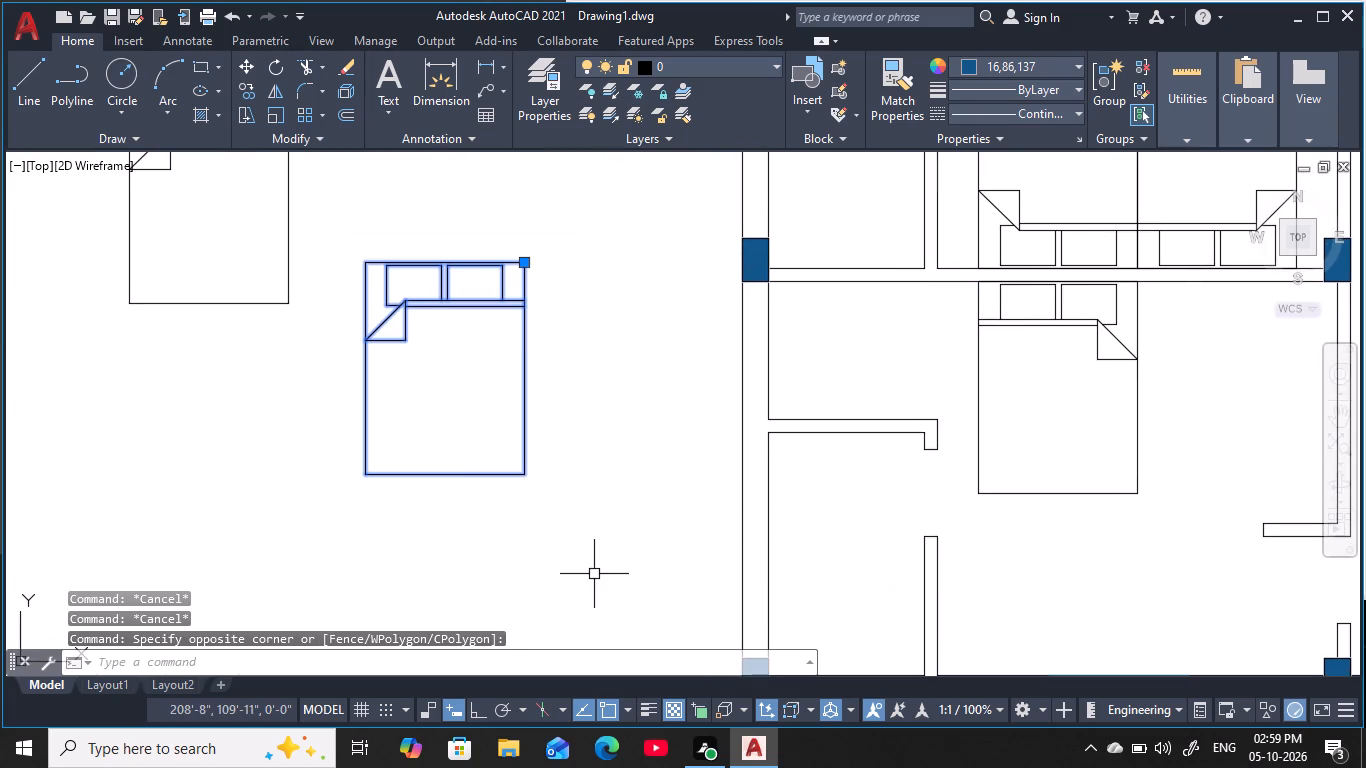
{"action": "type", "text": "mi"}
{"action": "key", "text": "space"}
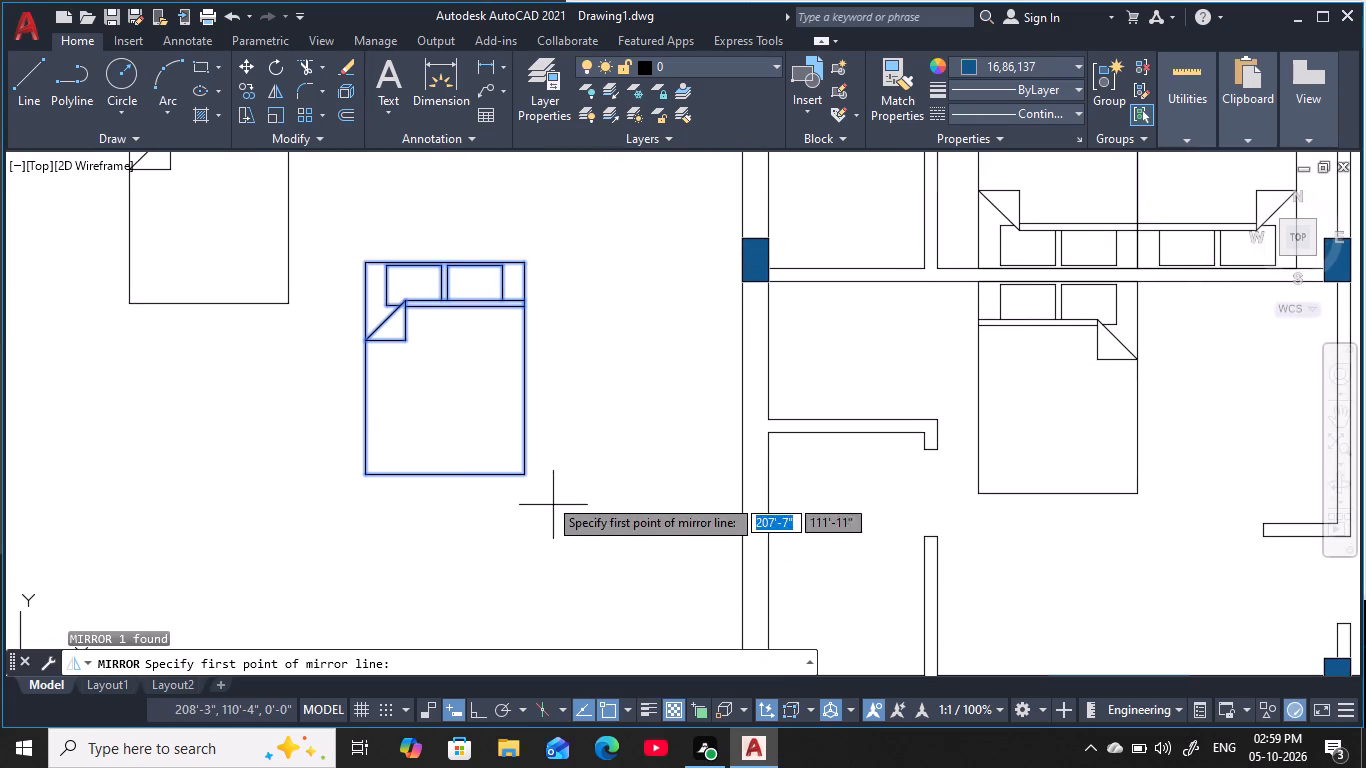
{"action": "left_click", "coordinate": [533, 478]}
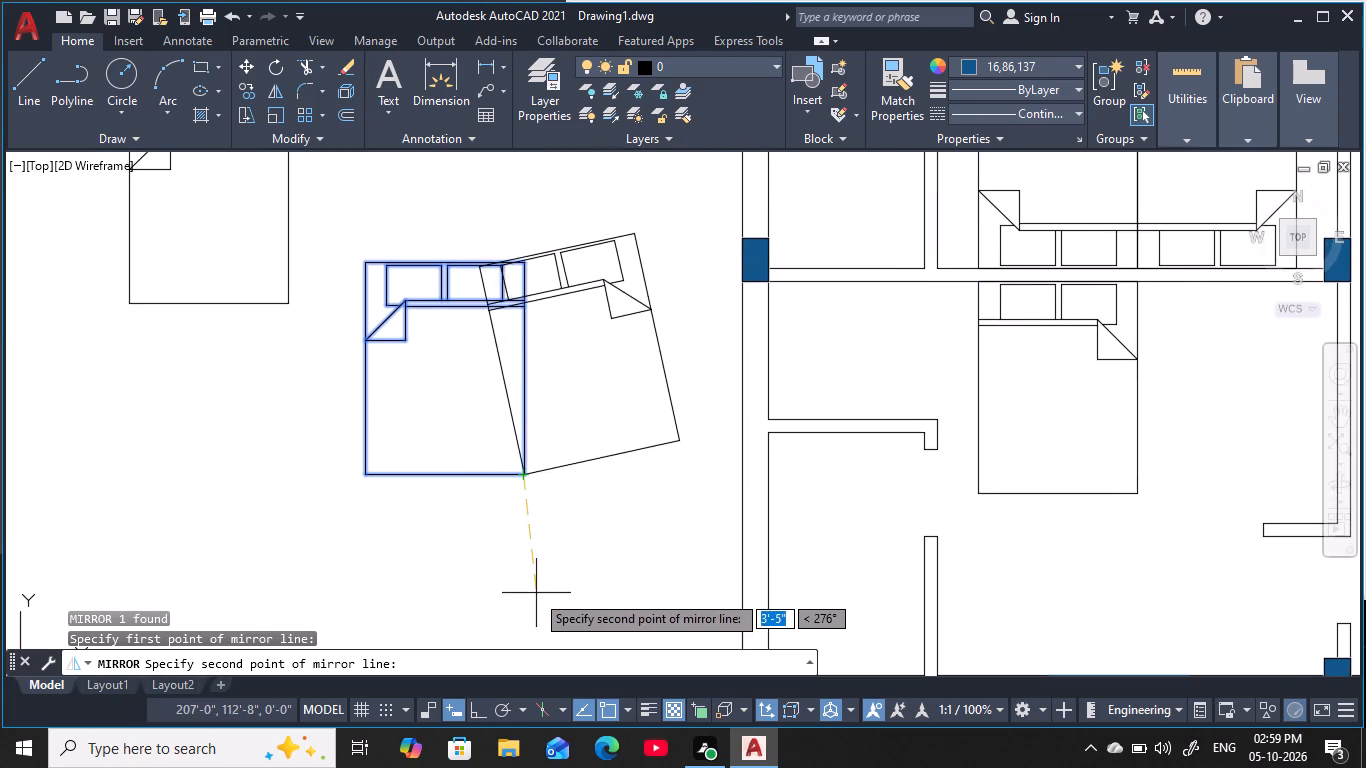
{"action": "left_click", "coordinate": [528, 580]}
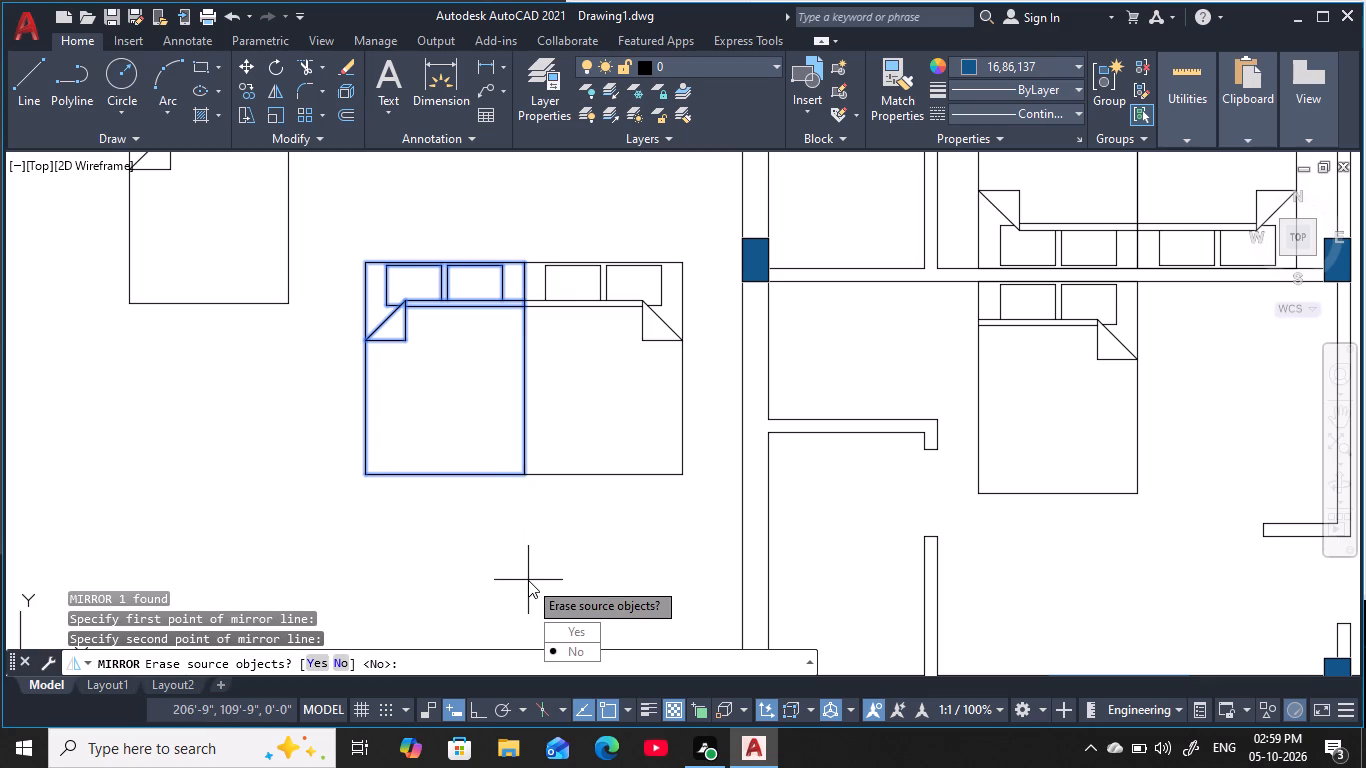
{"action": "left_click_drag", "start_coordinate": [577, 624], "coordinate": [528, 580]}
{"action": "key", "text": "Escape"}
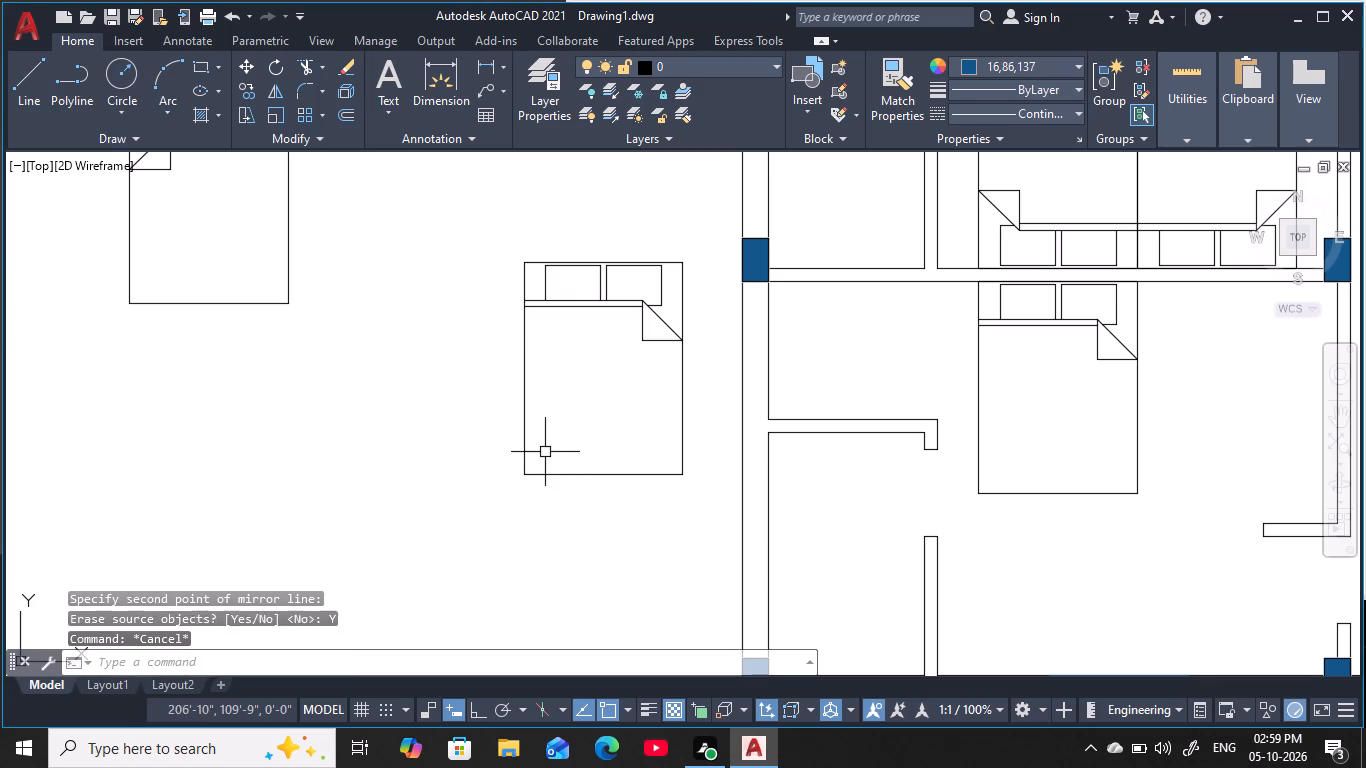
{"action": "key", "text": "Escape"}
{"action": "key", "text": "Escape"}
{"action": "key", "text": "Escape"}
{"action": "key", "text": "Escape"}
{"action": "key", "text": "Escape"}
{"action": "key", "text": "Escape"}
Copy the mirrored loose bed nearest the west wall by its northwest corner onto the northeast corner of the southwest bedroom's remaining bed.
{"action": "left_click", "coordinate": [677, 328]}
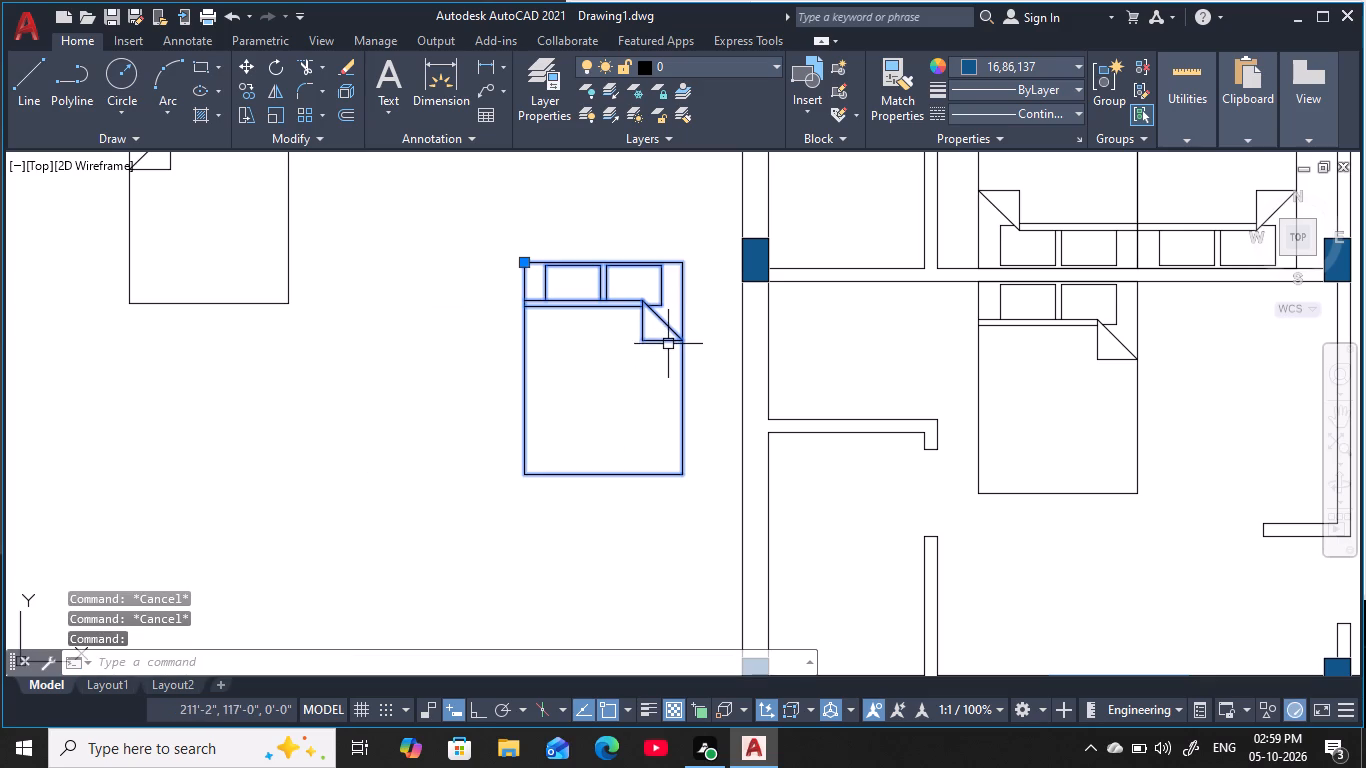
{"action": "type", "text": "co"}
{"action": "key", "text": "space"}
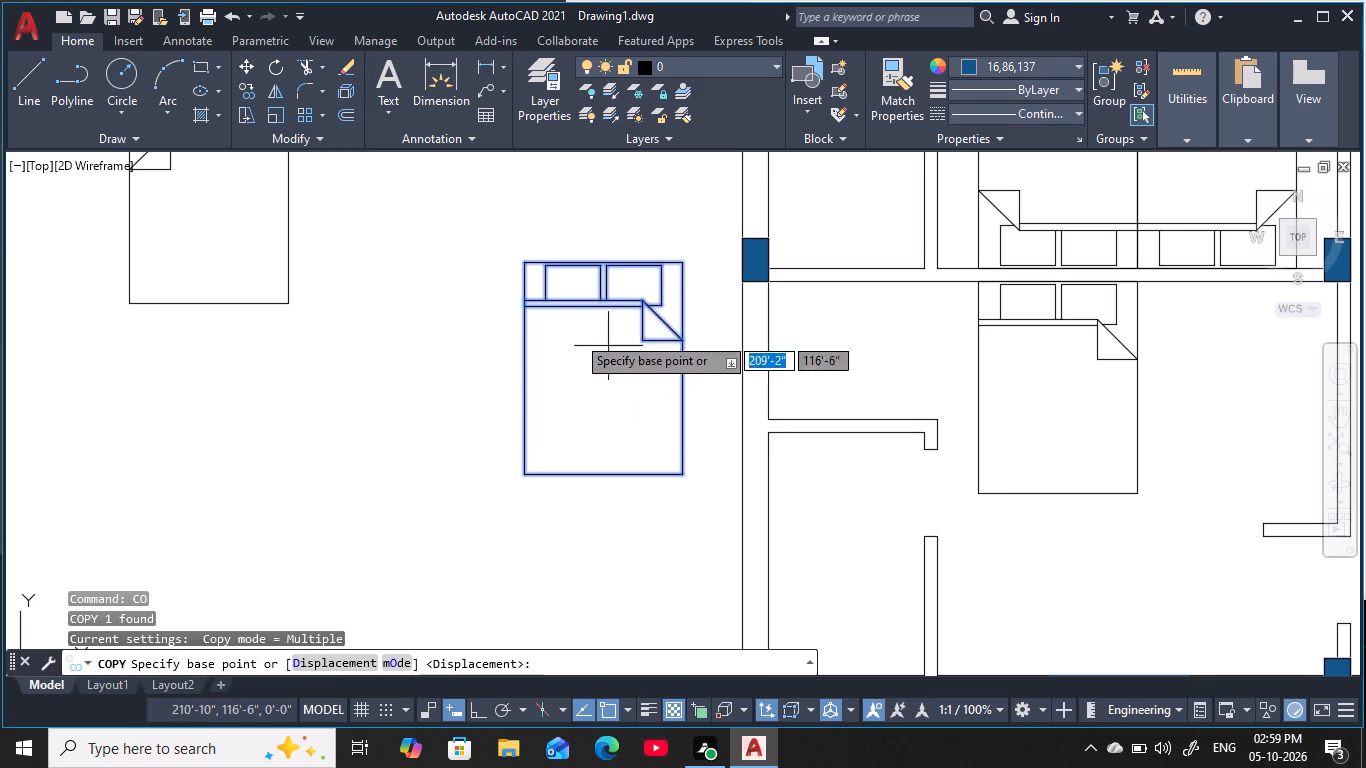
{"action": "left_click", "coordinate": [522, 264]}
{"action": "middle_click_drag", "start_coordinate": [757, 338], "coordinate": [329, 338]}
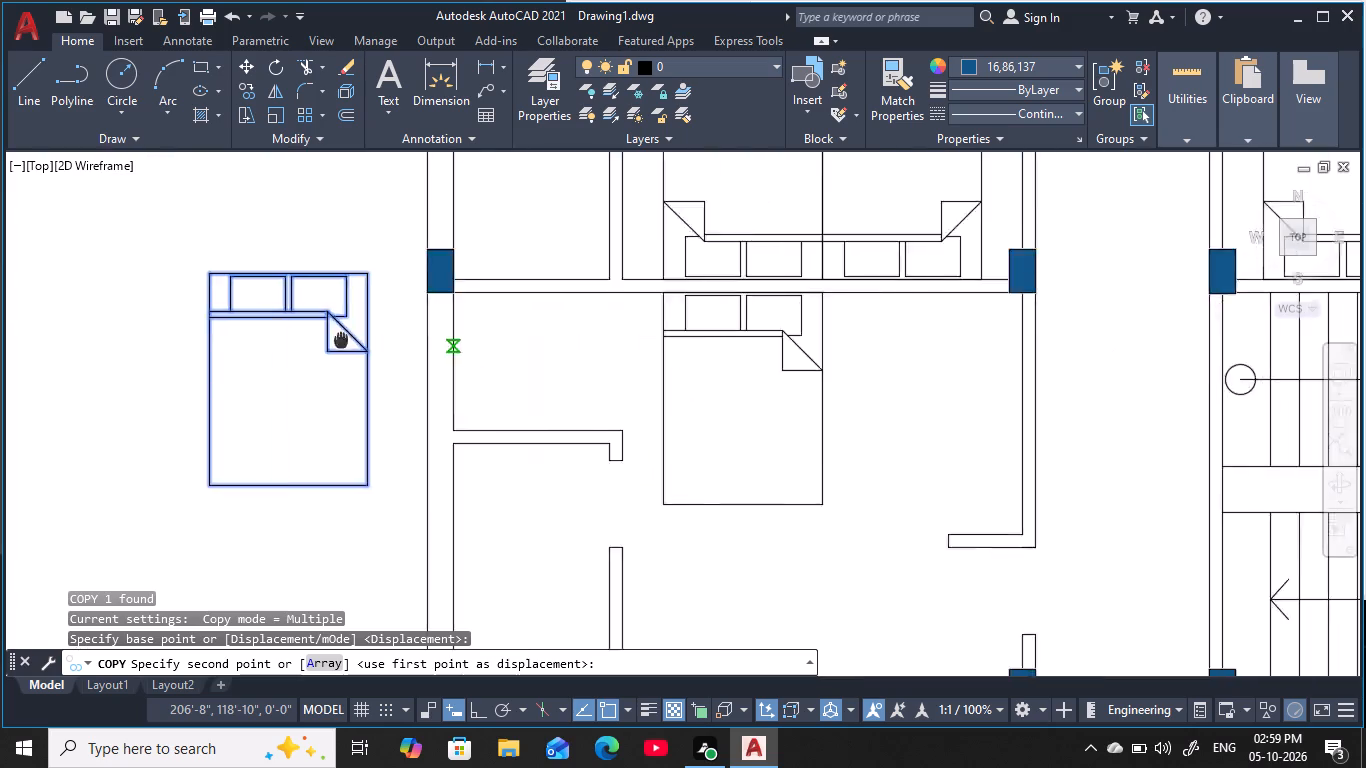
{"action": "middle_click_drag", "start_coordinate": [329, 338], "coordinate": [264, 336]}
{"action": "left_click", "coordinate": [646, 286]}
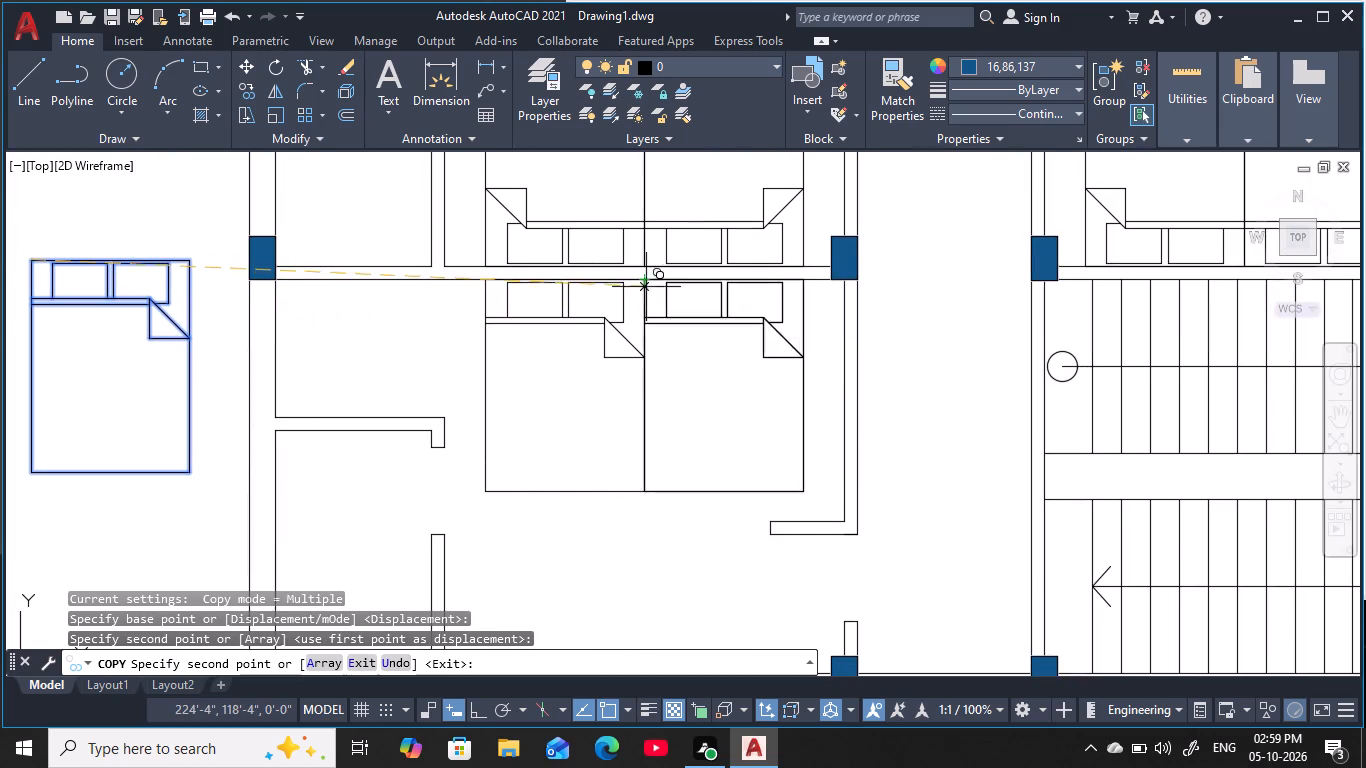
Place another copy of the same loose bed in the empty space east of the building.
{"action": "middle_click_drag", "start_coordinate": [652, 317], "coordinate": [486, 362]}
{"action": "scroll", "coordinate": [486, 362], "scroll_direction": "down", "scroll_amount": 2}
{"action": "middle_click_drag", "start_coordinate": [507, 364], "coordinate": [435, 471]}
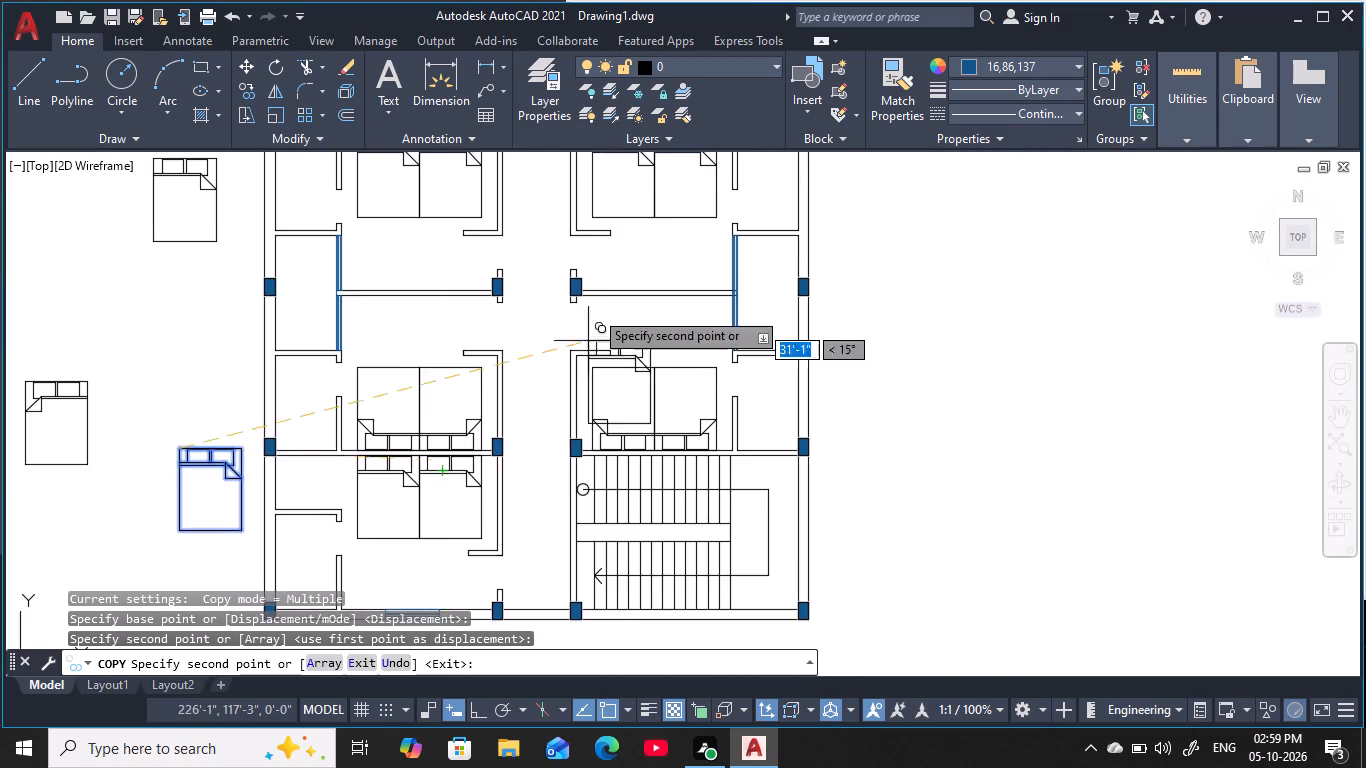
{"action": "middle_click_drag", "start_coordinate": [592, 297], "coordinate": [563, 431]}
{"action": "left_click", "coordinate": [860, 291]}
{"action": "key", "text": "Escape"}
{"action": "key", "text": "Escape"}
{"action": "key", "text": "Escape"}
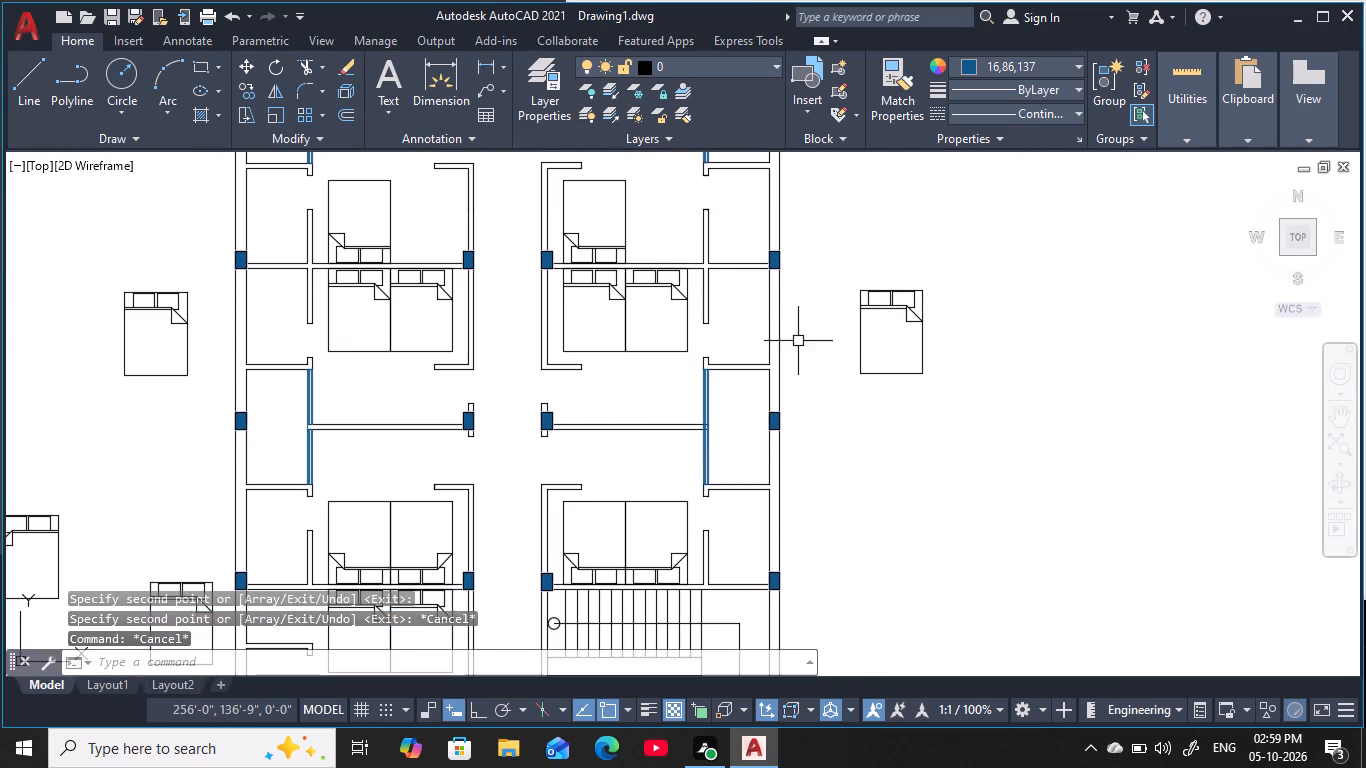
{"action": "key", "text": "Escape"}
{"action": "key", "text": "Escape"}
{"action": "key", "text": "Escape"}
{"action": "key", "text": "Escape"}
{"action": "key", "text": "Escape"}
{"action": "key", "text": "Escape"}
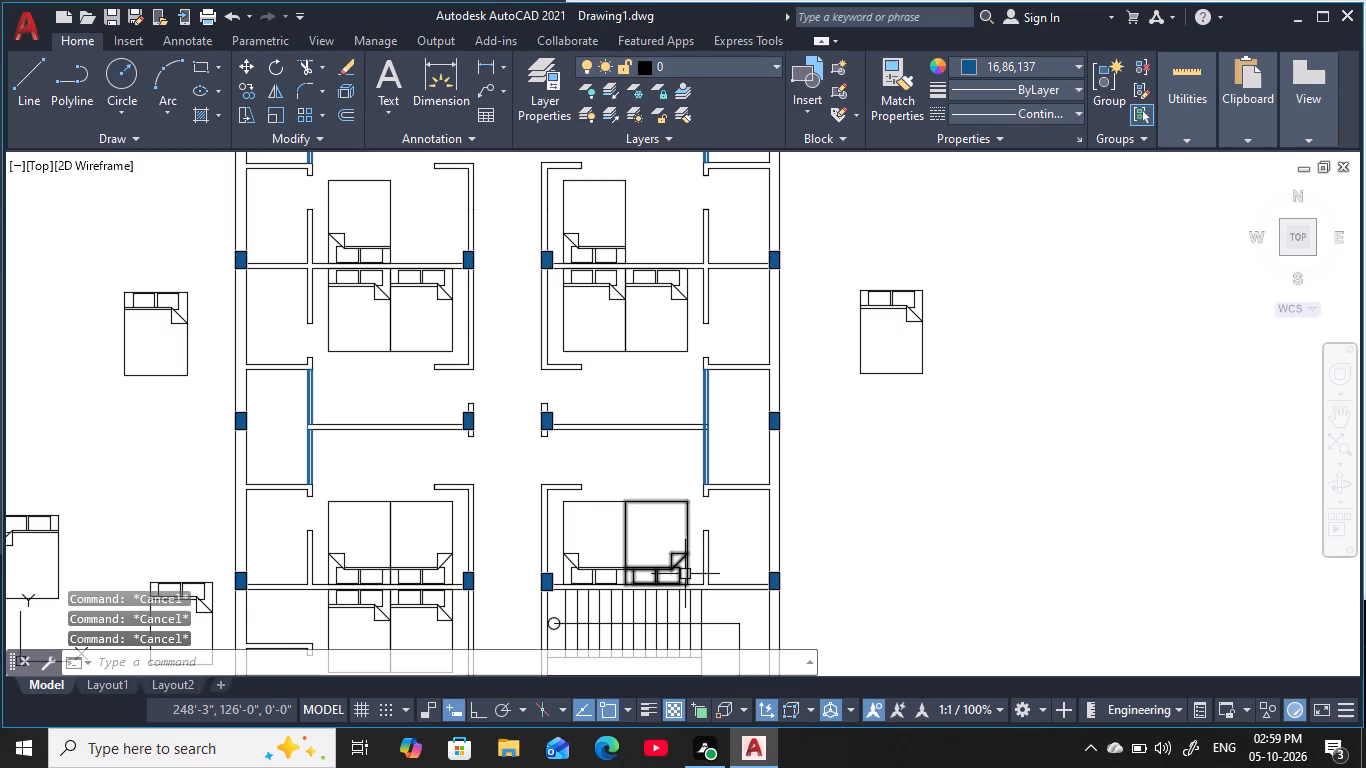
Copy the east bed of the bedroom north of the staircase by its southwest corner onto the southeast corner of the eastern middle bedroom's lone bed.
{"action": "left_click", "coordinate": [681, 565]}
{"action": "type", "text": "co"}
{"action": "key", "text": "space"}
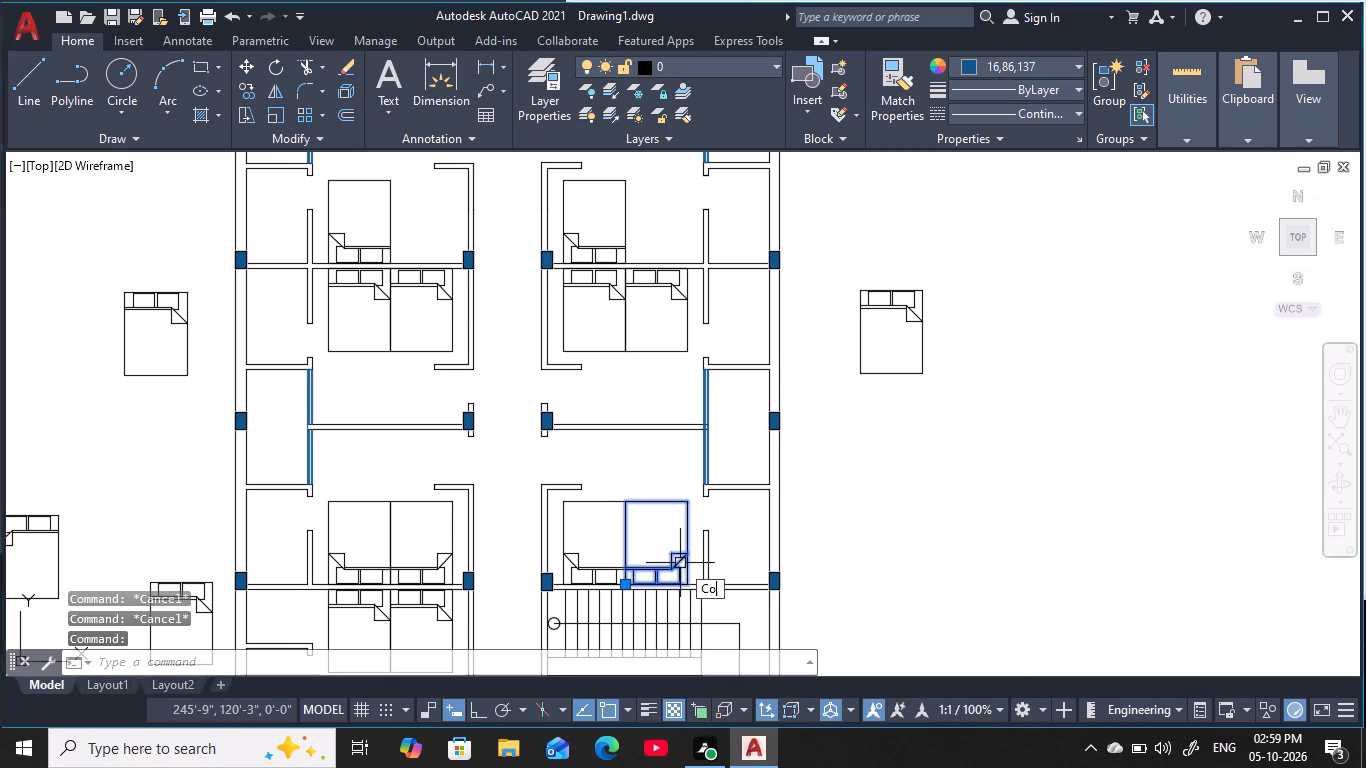
{"action": "scroll", "coordinate": [682, 560], "scroll_direction": "up", "scroll_amount": 1}
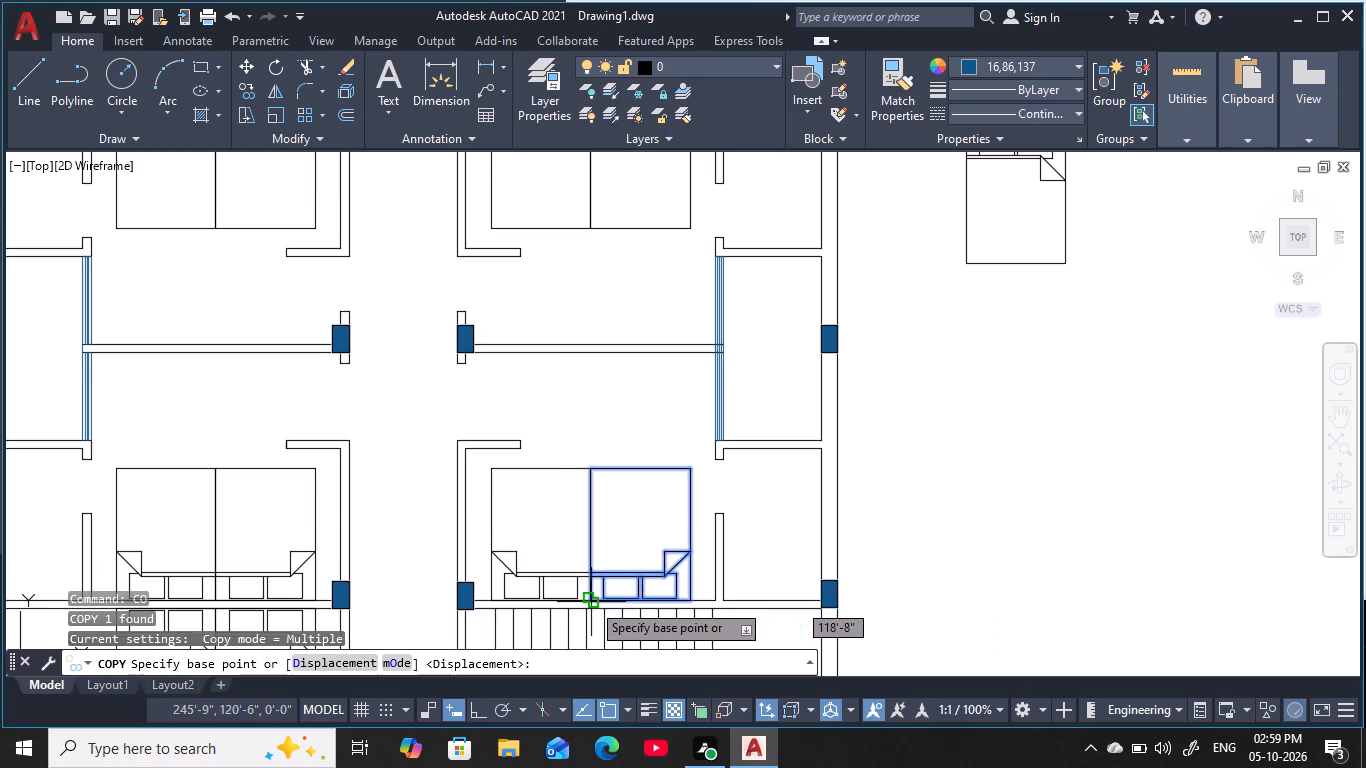
{"action": "left_click", "coordinate": [591, 602]}
{"action": "middle_click_drag", "start_coordinate": [633, 307], "coordinate": [647, 524]}
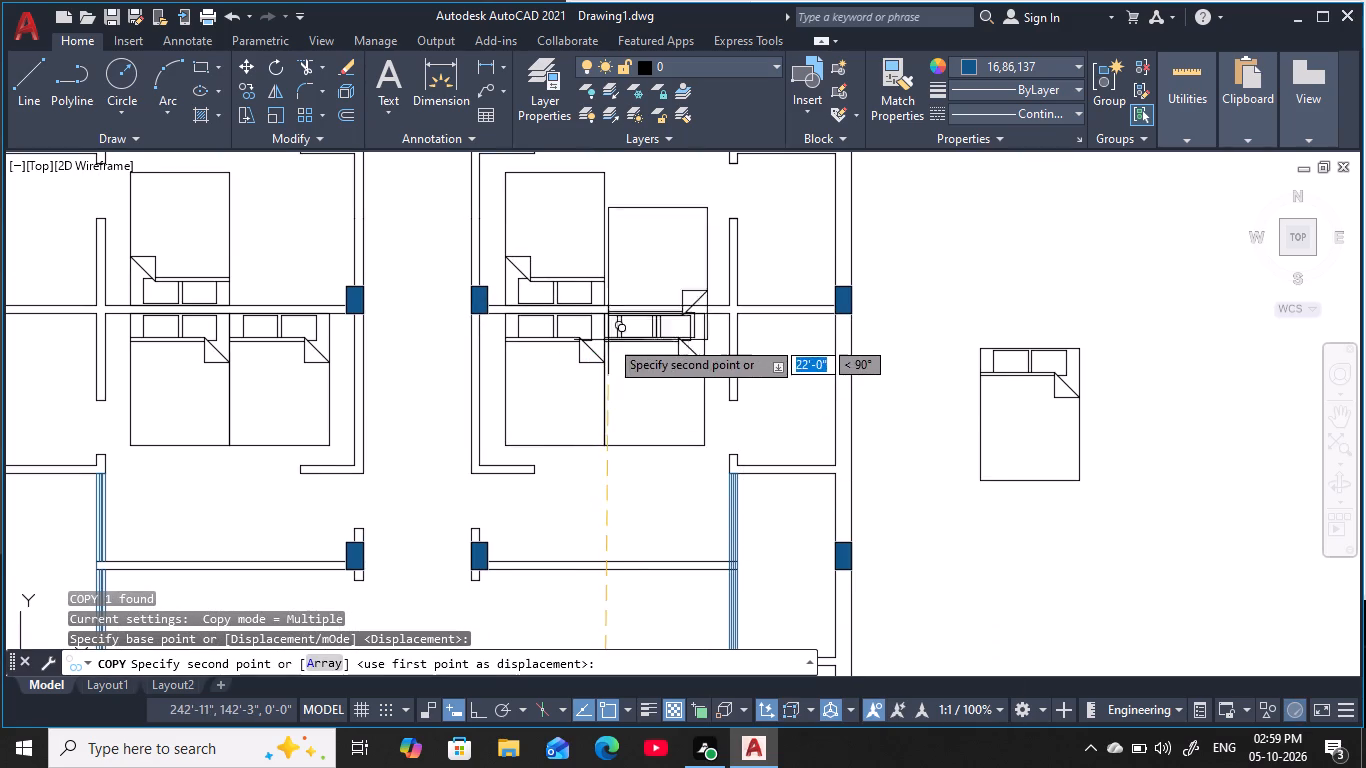
{"action": "left_click", "coordinate": [610, 305]}
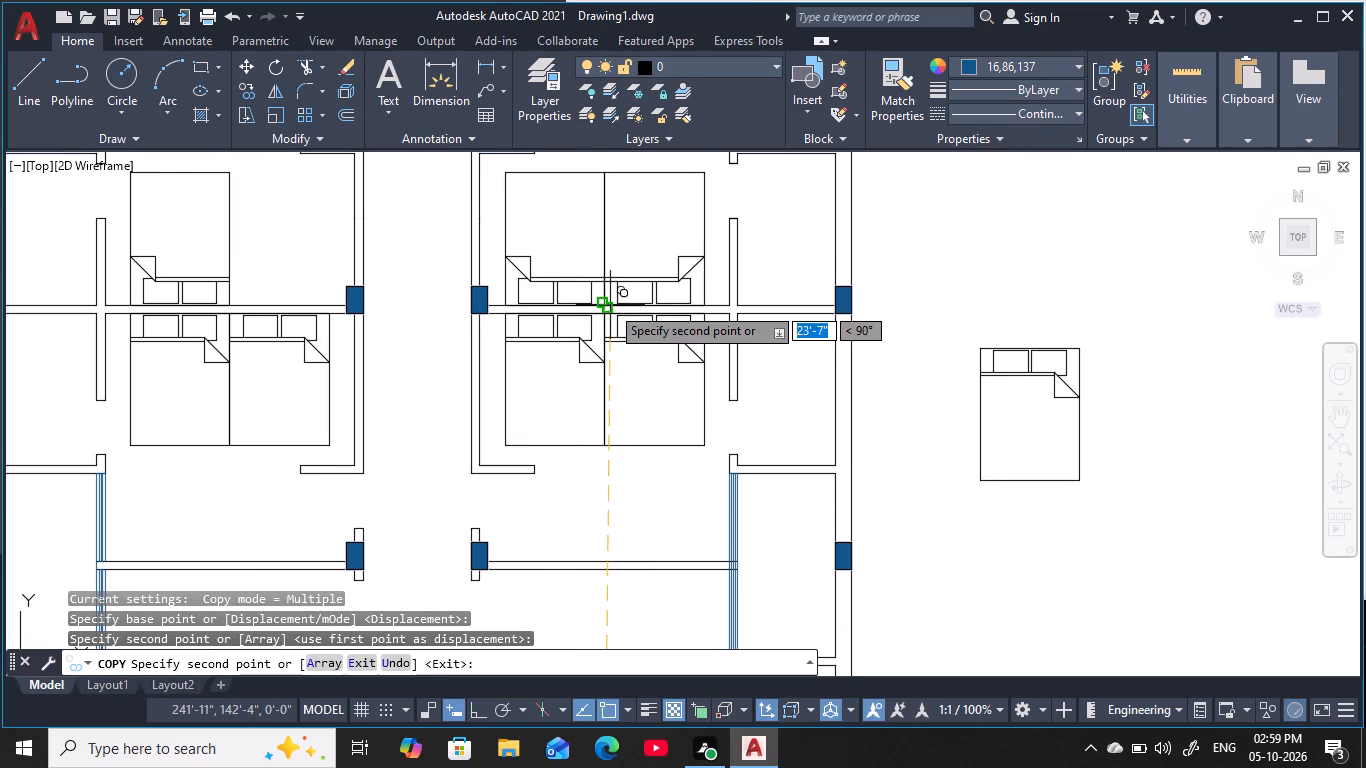
Place another copy of that bed against the southeast corner of the lone bed in the matching western middle bedroom.
{"action": "middle_click_drag", "start_coordinate": [623, 319], "coordinate": [905, 372]}
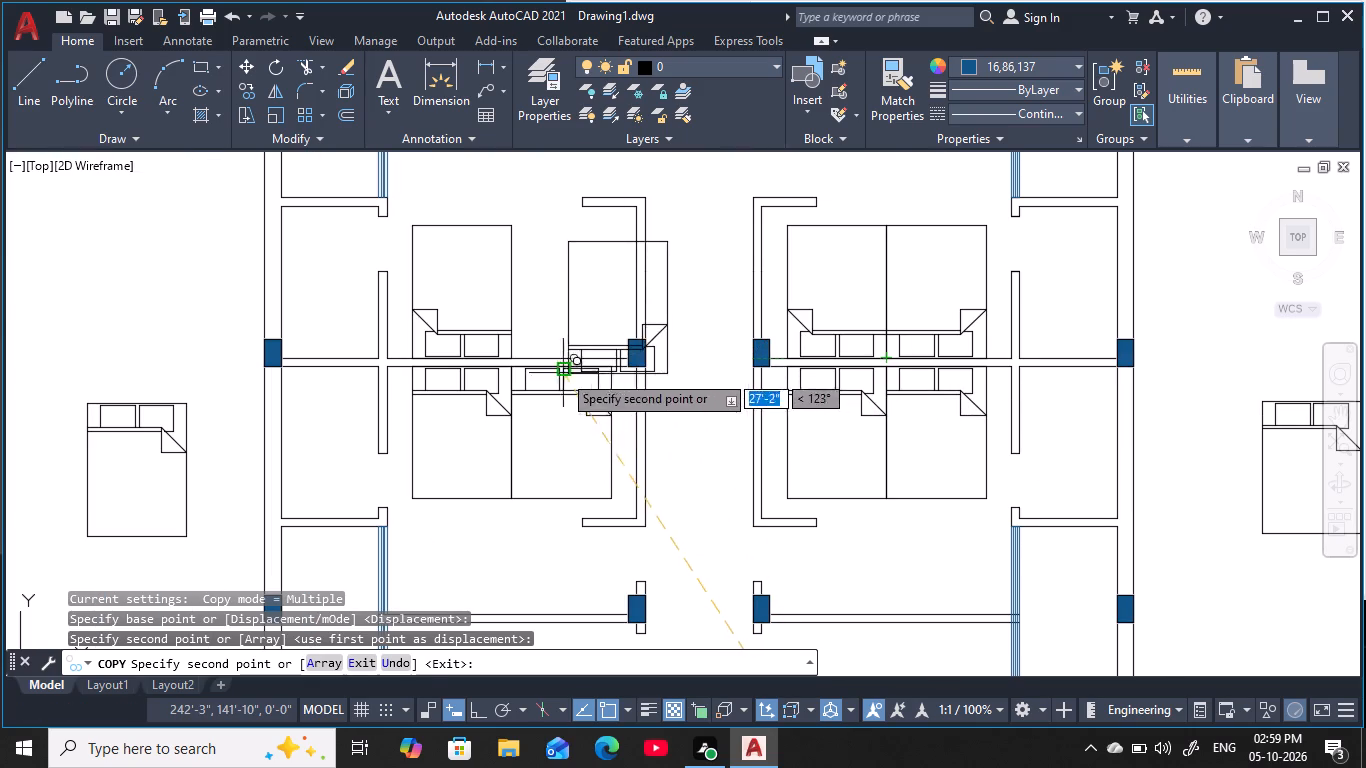
{"action": "left_click", "coordinate": [514, 362]}
{"action": "middle_click_drag", "start_coordinate": [594, 362], "coordinate": [556, 474]}
{"action": "scroll", "coordinate": [554, 476], "scroll_direction": "down", "scroll_amount": 2}
{"action": "middle_click_drag", "start_coordinate": [874, 420], "coordinate": [871, 410]}
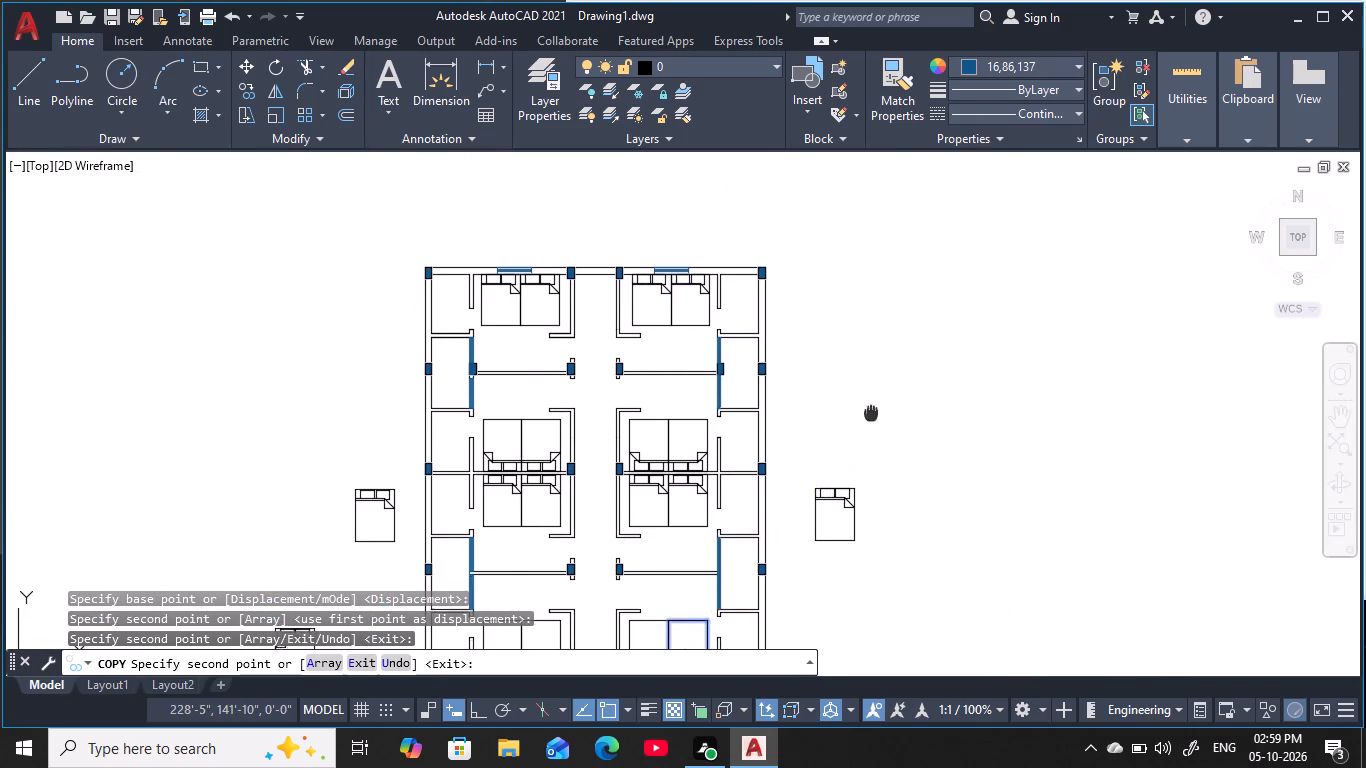
{"action": "middle_click_drag", "start_coordinate": [871, 410], "coordinate": [897, 272]}
{"action": "key", "text": "Escape"}
{"action": "key", "text": "Escape"}
{"action": "key", "text": "Escape"}
{"action": "key", "text": "Escape"}
{"action": "key", "text": "Escape"}
{"action": "key", "text": "Escape"}
{"action": "key", "text": "Escape"}
{"action": "key", "text": "Escape"}
{"action": "key", "text": "Escape"}
{"action": "key", "text": "Escape"}
{"action": "key", "text": "Escape"}
{"action": "key", "text": "Escape"}
{"action": "key", "text": "Escape"}
{"action": "key", "text": "Escape"}
{"action": "key", "text": "Escape"}
{"action": "key", "text": "Escape"}
{"action": "key", "text": "Escape"}
{"action": "key", "text": "Escape"}
{"action": "key", "text": "Escape"}
{"action": "key", "text": "Escape"}
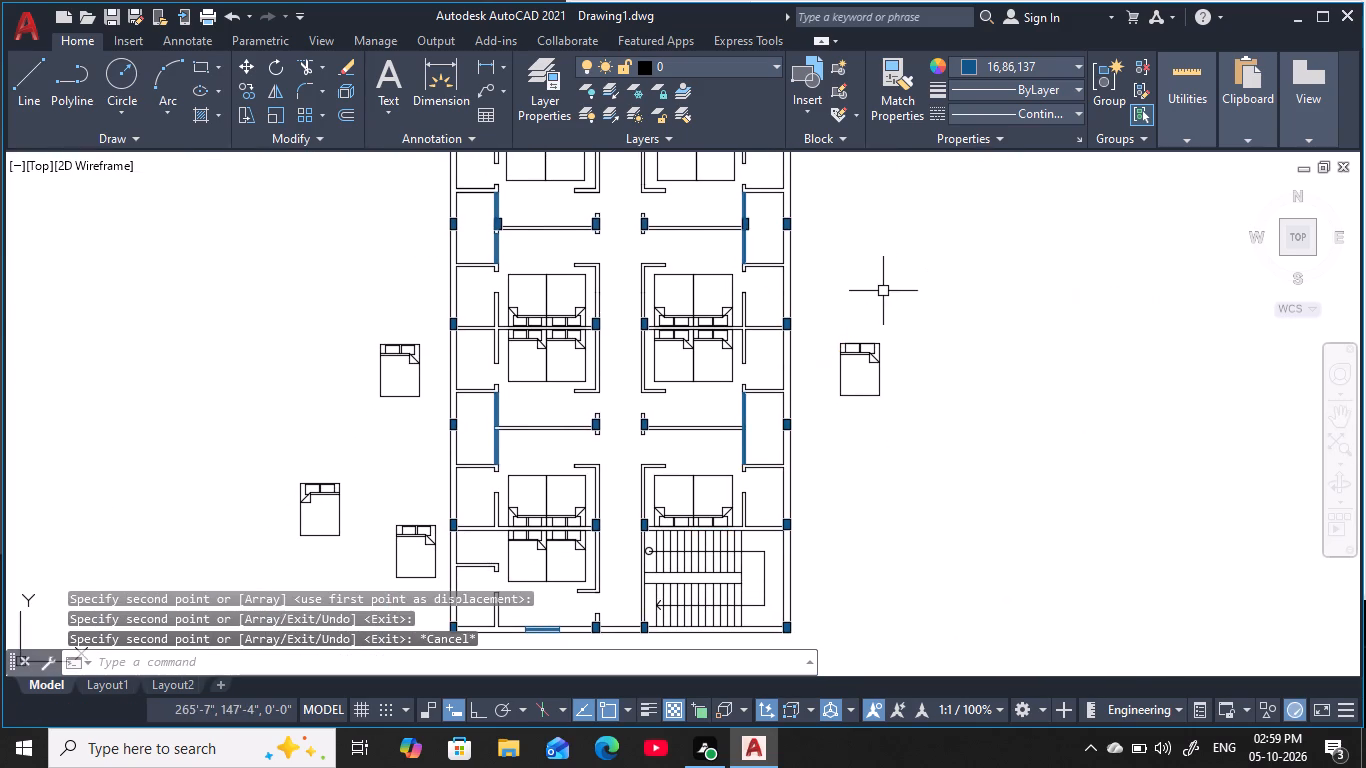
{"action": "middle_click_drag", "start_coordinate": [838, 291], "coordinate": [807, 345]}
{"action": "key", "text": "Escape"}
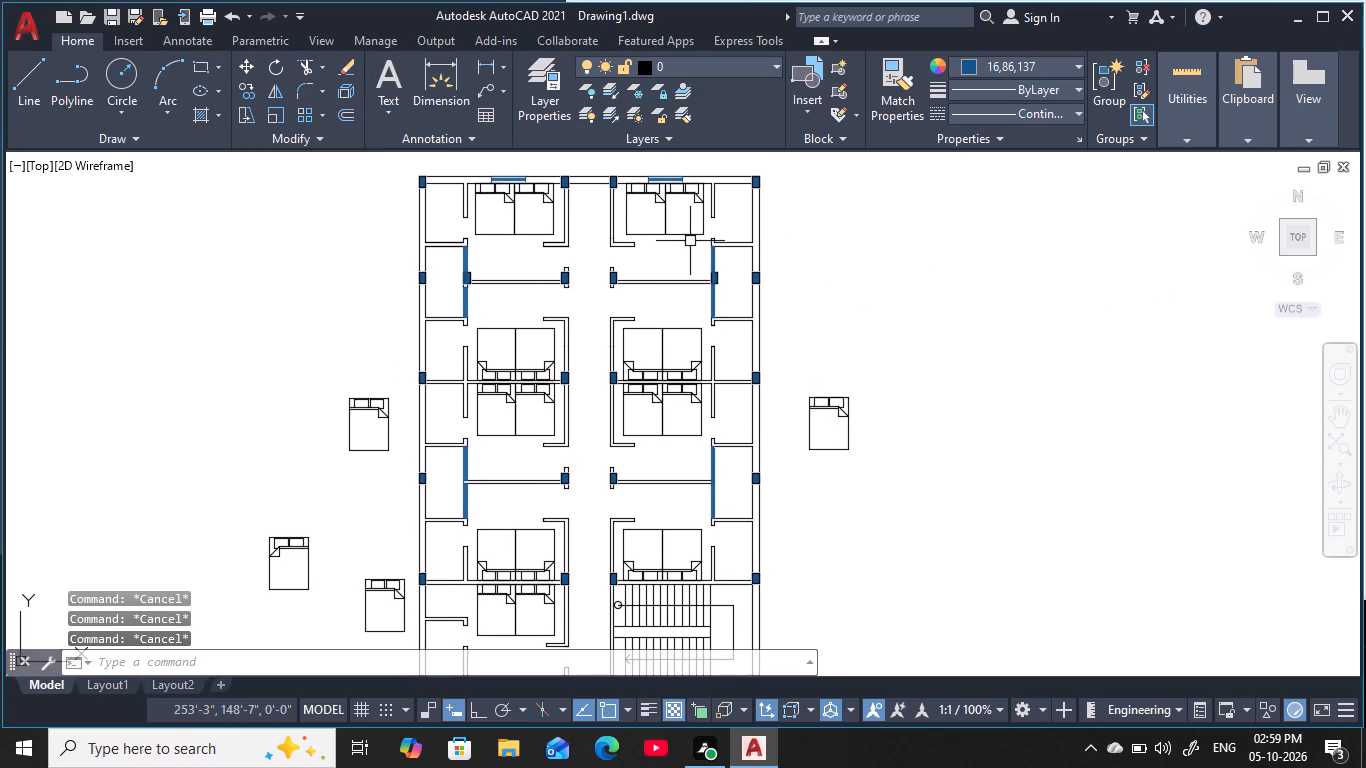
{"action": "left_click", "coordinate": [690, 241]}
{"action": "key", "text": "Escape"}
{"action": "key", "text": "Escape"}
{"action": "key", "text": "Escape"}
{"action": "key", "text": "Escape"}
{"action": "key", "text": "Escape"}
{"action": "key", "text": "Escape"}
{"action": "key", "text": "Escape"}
Erase the west bed of the northwest bedroom.
{"action": "middle_click_drag", "start_coordinate": [667, 241], "coordinate": [680, 272]}
{"action": "scroll", "coordinate": [642, 247], "scroll_direction": "up", "scroll_amount": 1}
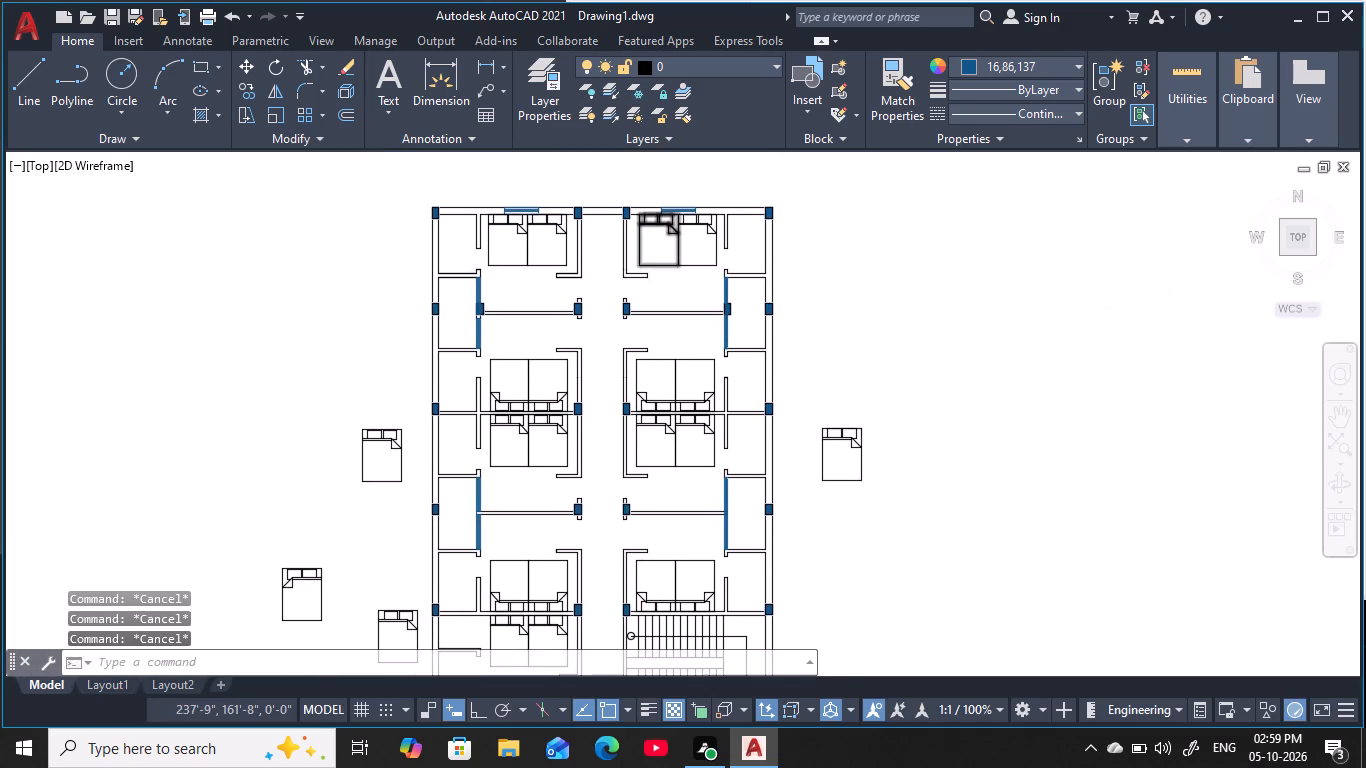
{"action": "key", "text": "Escape"}
{"action": "key", "text": "Escape"}
{"action": "key", "text": "Escape"}
{"action": "key", "text": "Escape"}
{"action": "key", "text": "Escape"}
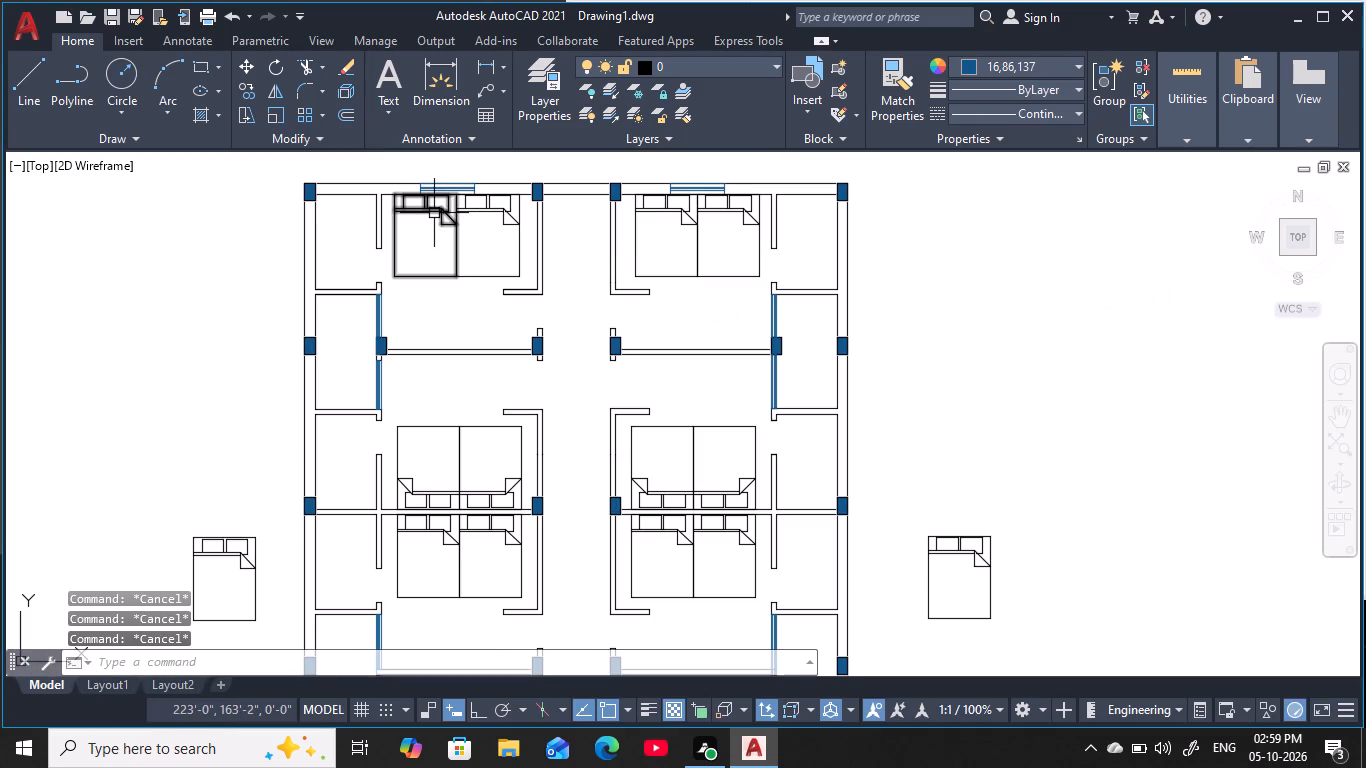
{"action": "left_click", "coordinate": [434, 213]}
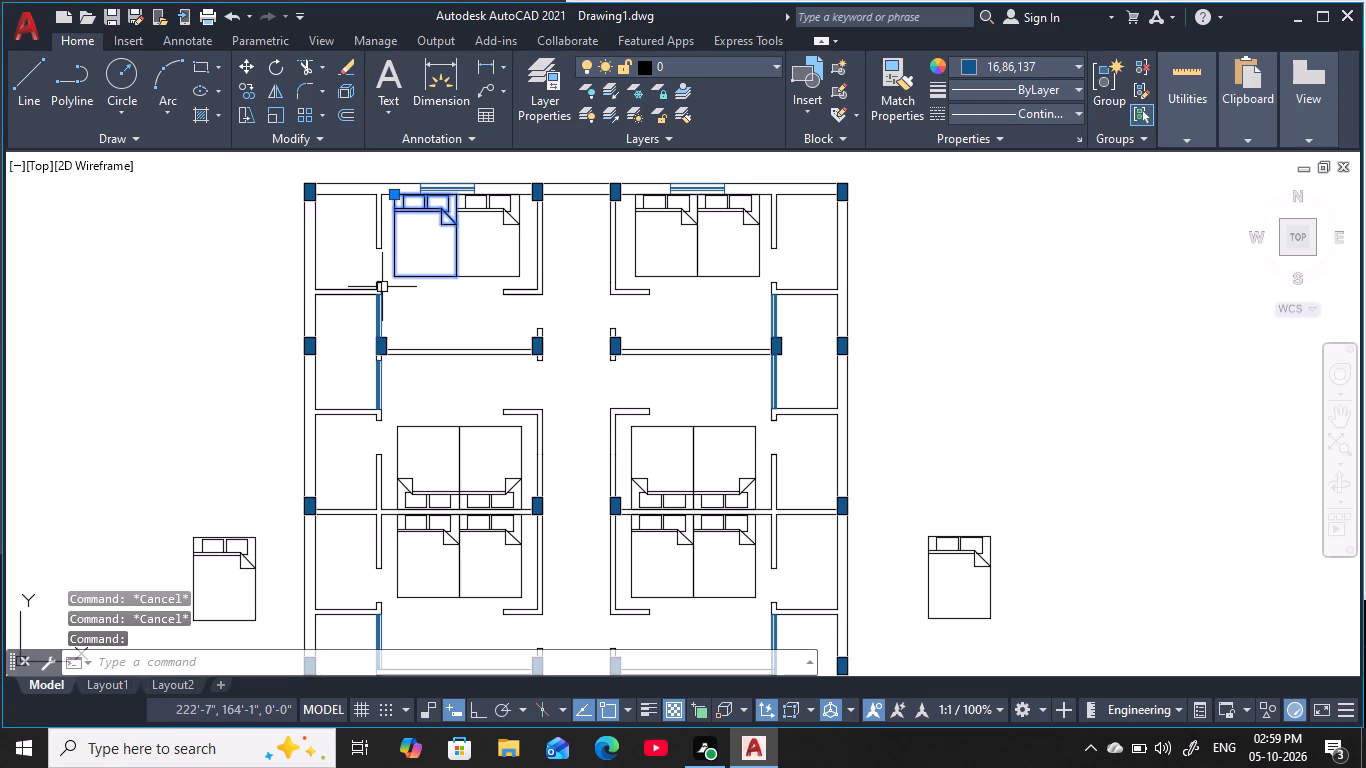
{"action": "type", "text": "e"}
{"action": "key", "text": "space"}
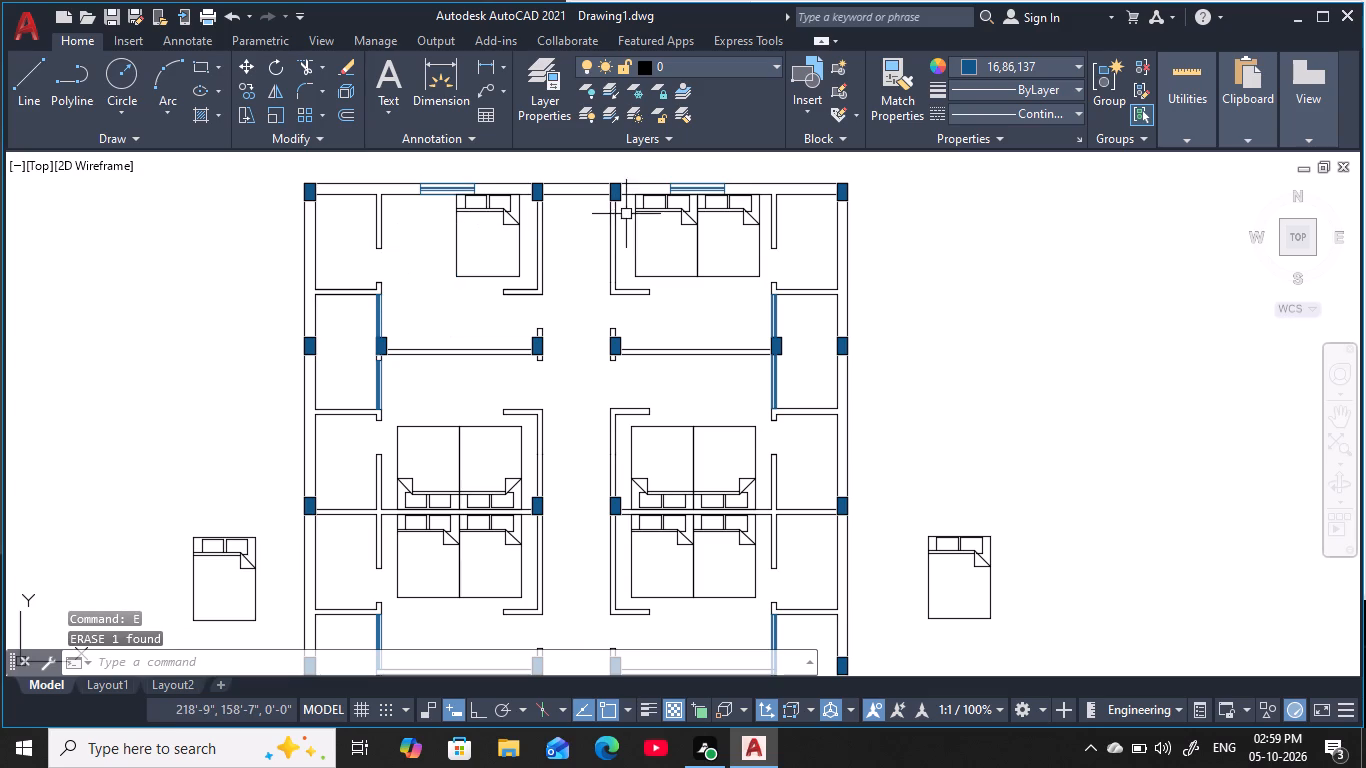
Move the west bed of the northeast bedroom out into the empty space west of the building.
{"action": "left_click", "coordinate": [639, 213]}
{"action": "type", "text": "m"}
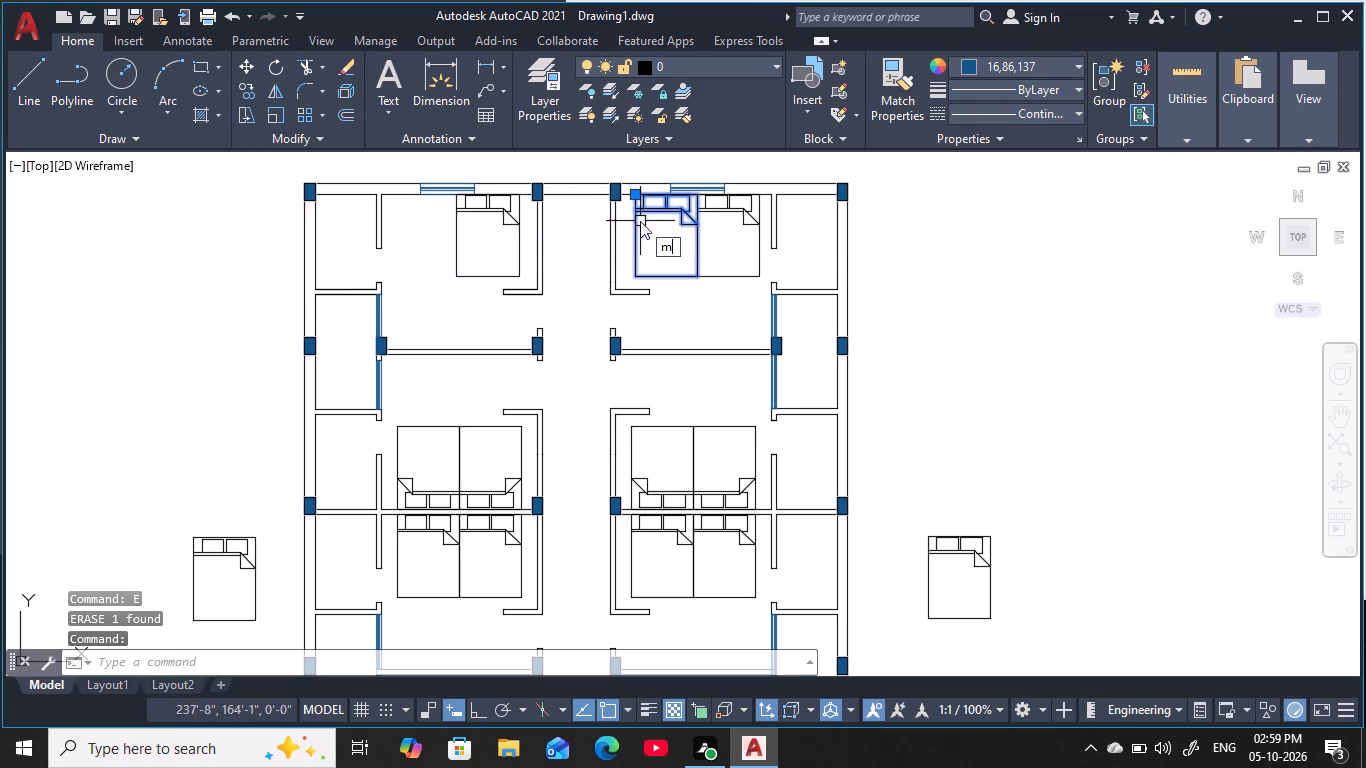
{"action": "key", "text": "space"}
{"action": "left_click", "coordinate": [642, 227]}
{"action": "left_click", "coordinate": [82, 319]}
Copy the loose bed with the west-side fold by its northeast corner onto the northwest corners of both north bedrooms' lone beds.
{"action": "middle_click_drag", "start_coordinate": [105, 331], "coordinate": [381, 257]}
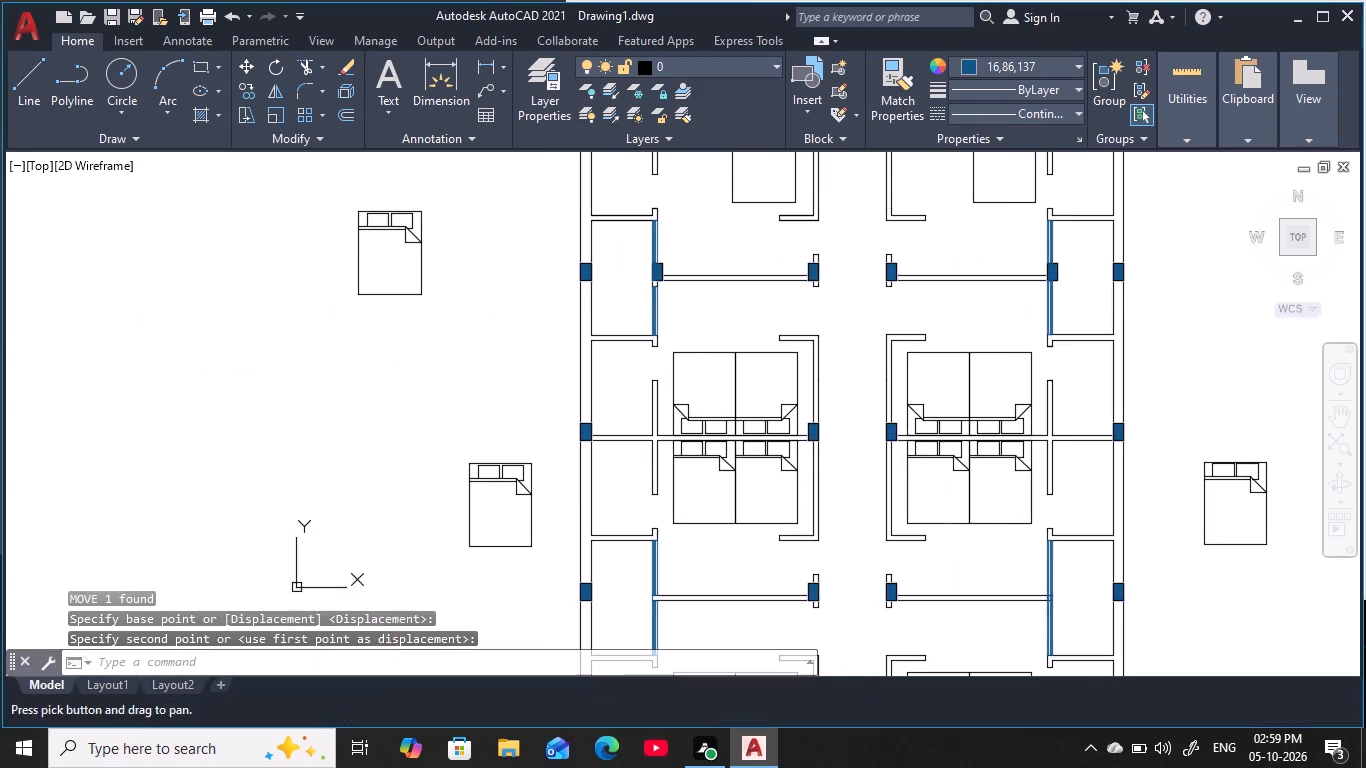
{"action": "scroll", "coordinate": [429, 353], "scroll_direction": "down", "scroll_amount": 1}
{"action": "middle_click_drag", "start_coordinate": [435, 352], "coordinate": [454, 306]}
{"action": "key", "text": "Escape"}
{"action": "key", "text": "Escape"}
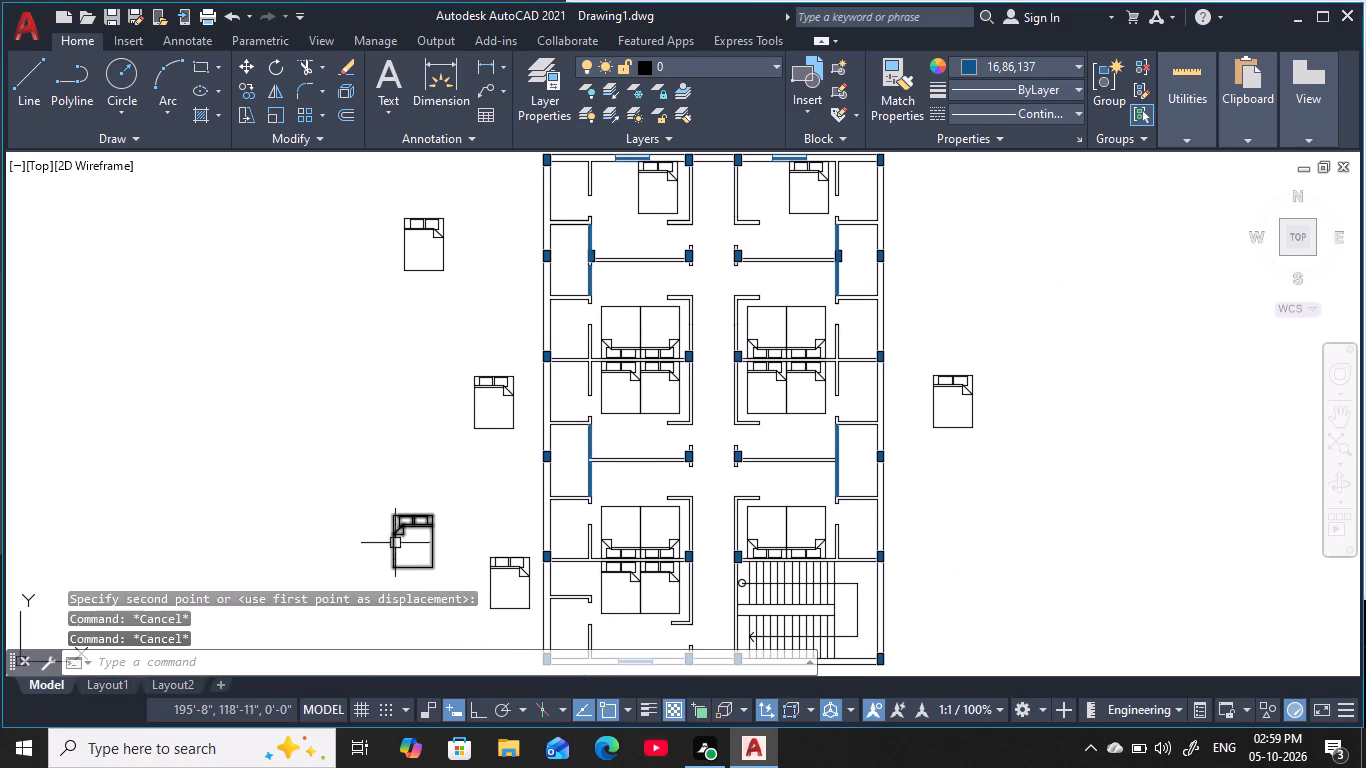
{"action": "key", "text": "Escape"}
{"action": "left_click", "coordinate": [407, 518]}
{"action": "type", "text": "co"}
{"action": "key", "text": "space"}
{"action": "scroll", "coordinate": [405, 530], "scroll_direction": "up", "scroll_amount": 2}
{"action": "left_click", "coordinate": [473, 494]}
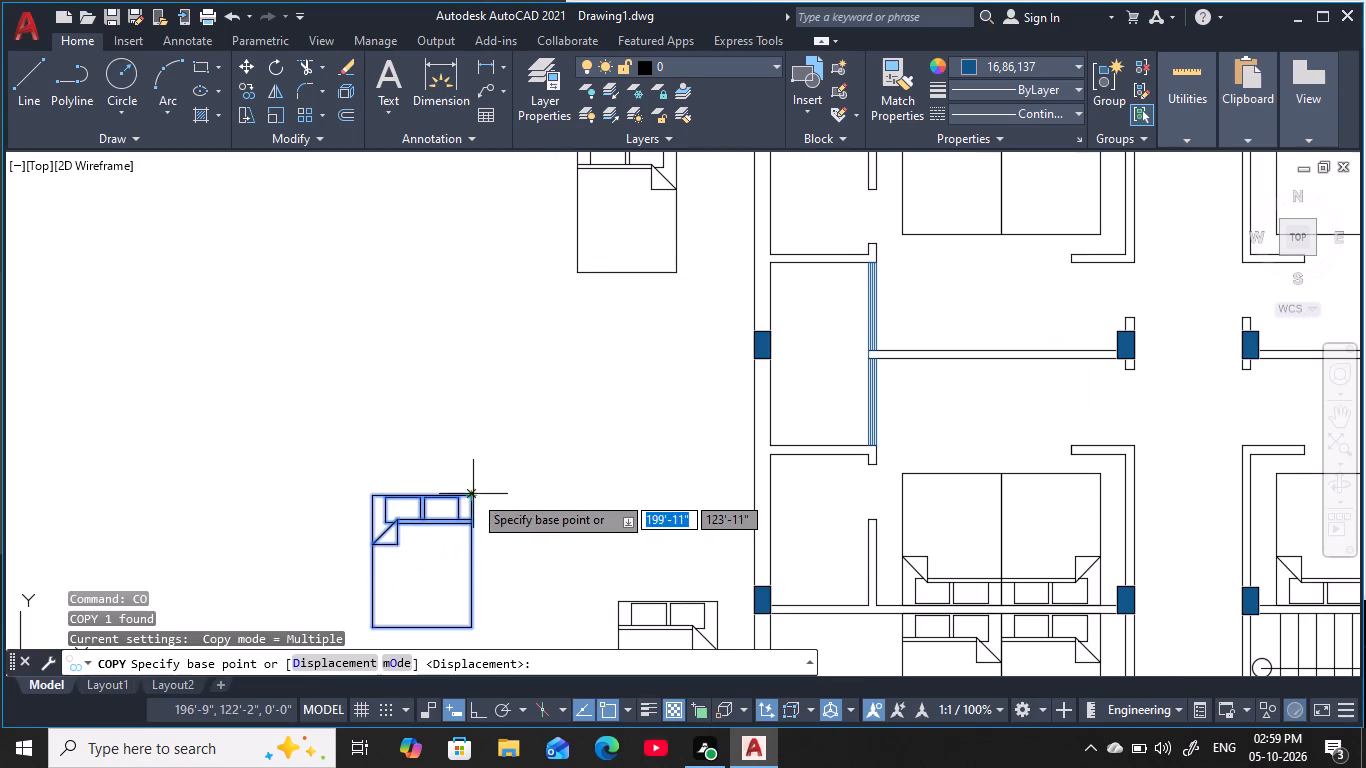
{"action": "middle_click_drag", "start_coordinate": [549, 377], "coordinate": [253, 669]}
{"action": "middle_click_drag", "start_coordinate": [521, 372], "coordinate": [372, 712]}
{"action": "middle_click_drag", "start_coordinate": [507, 391], "coordinate": [494, 486]}
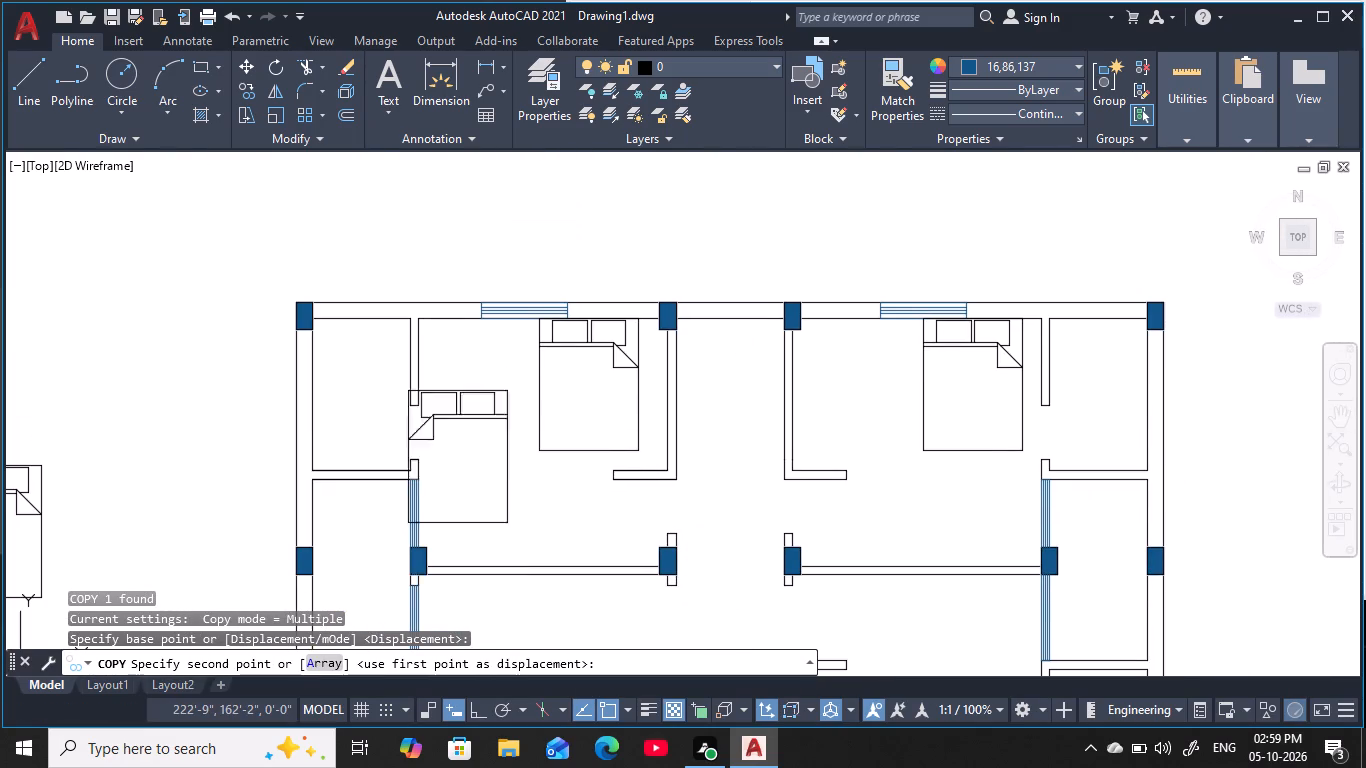
{"action": "left_click", "coordinate": [536, 319]}
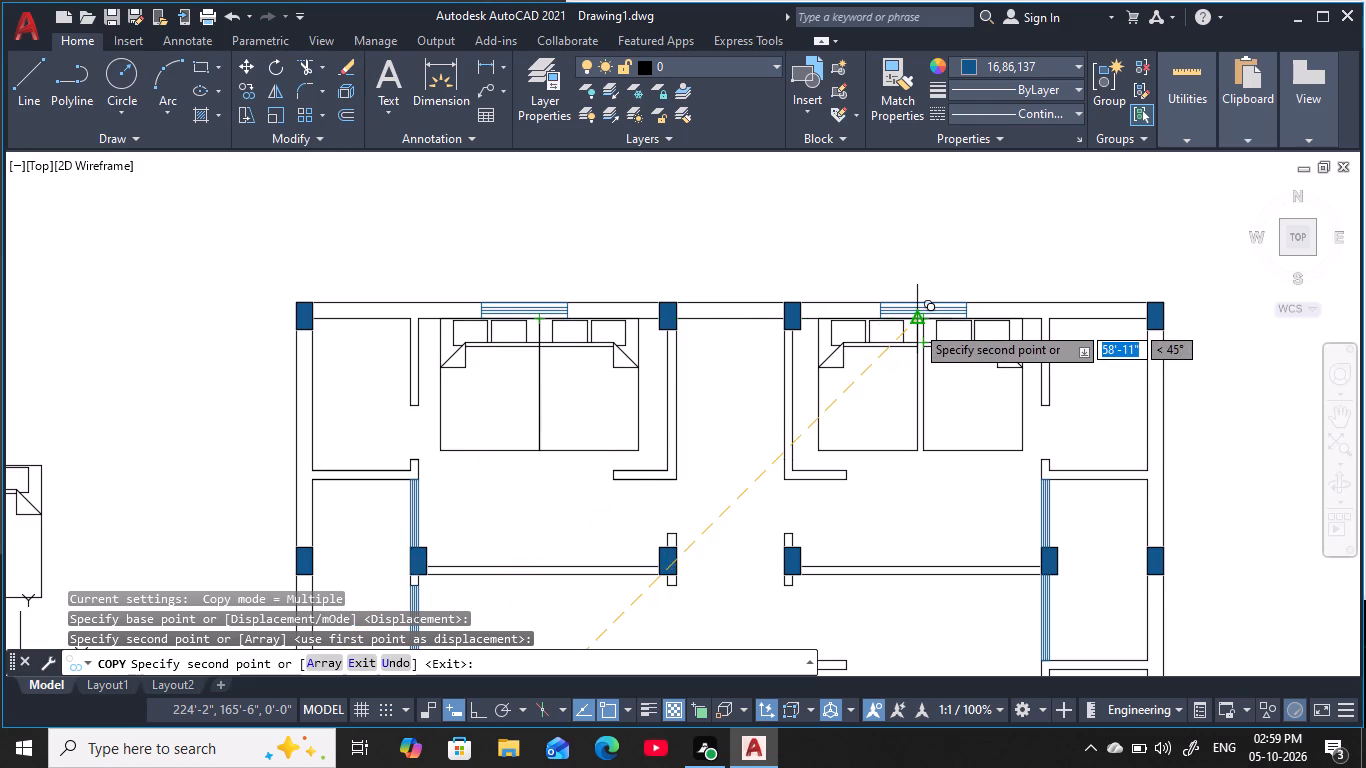
{"action": "left_click", "coordinate": [922, 323]}
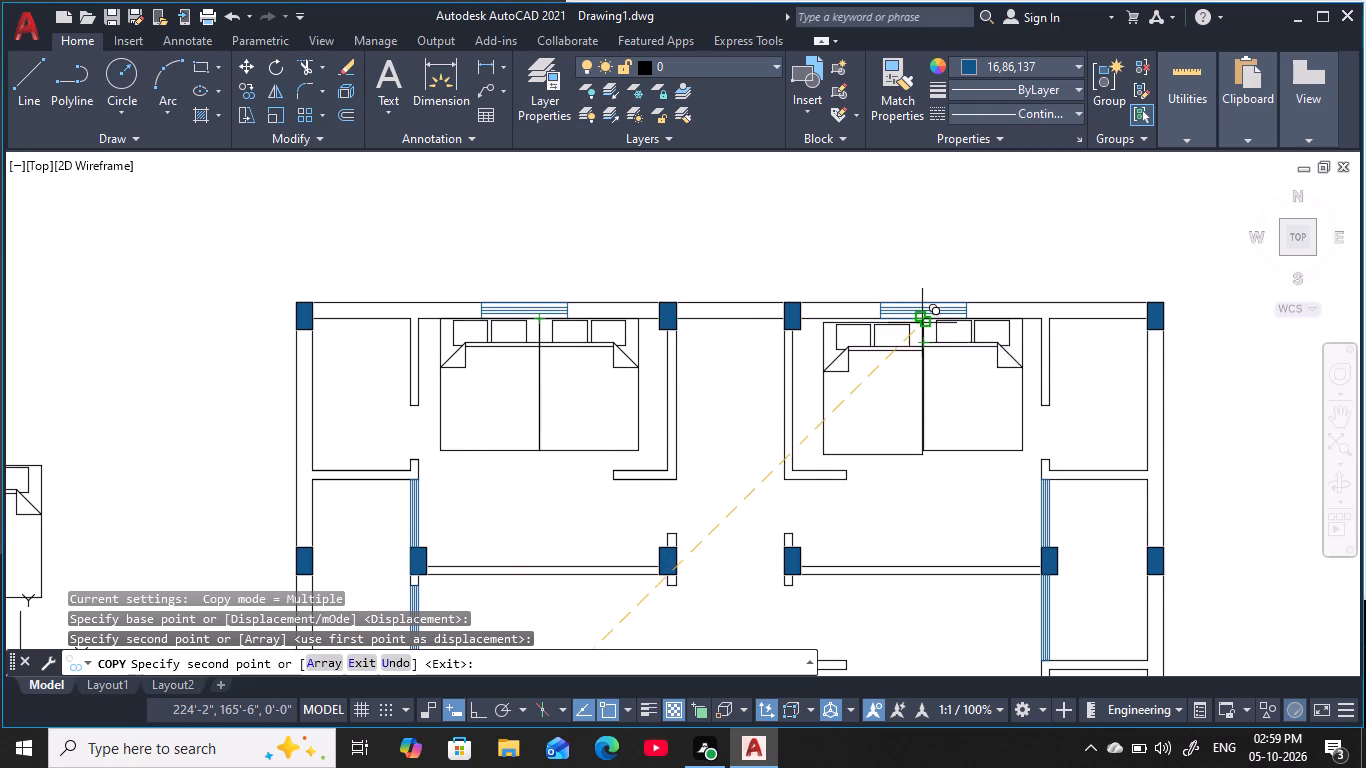
Place another copy of the same loose bed in the empty space east of the building and end the copying.
{"action": "scroll", "coordinate": [915, 372], "scroll_direction": "down", "scroll_amount": 1}
{"action": "middle_click_drag", "start_coordinate": [915, 373], "coordinate": [830, 178]}
{"action": "middle_click_drag", "start_coordinate": [822, 420], "coordinate": [841, 330]}
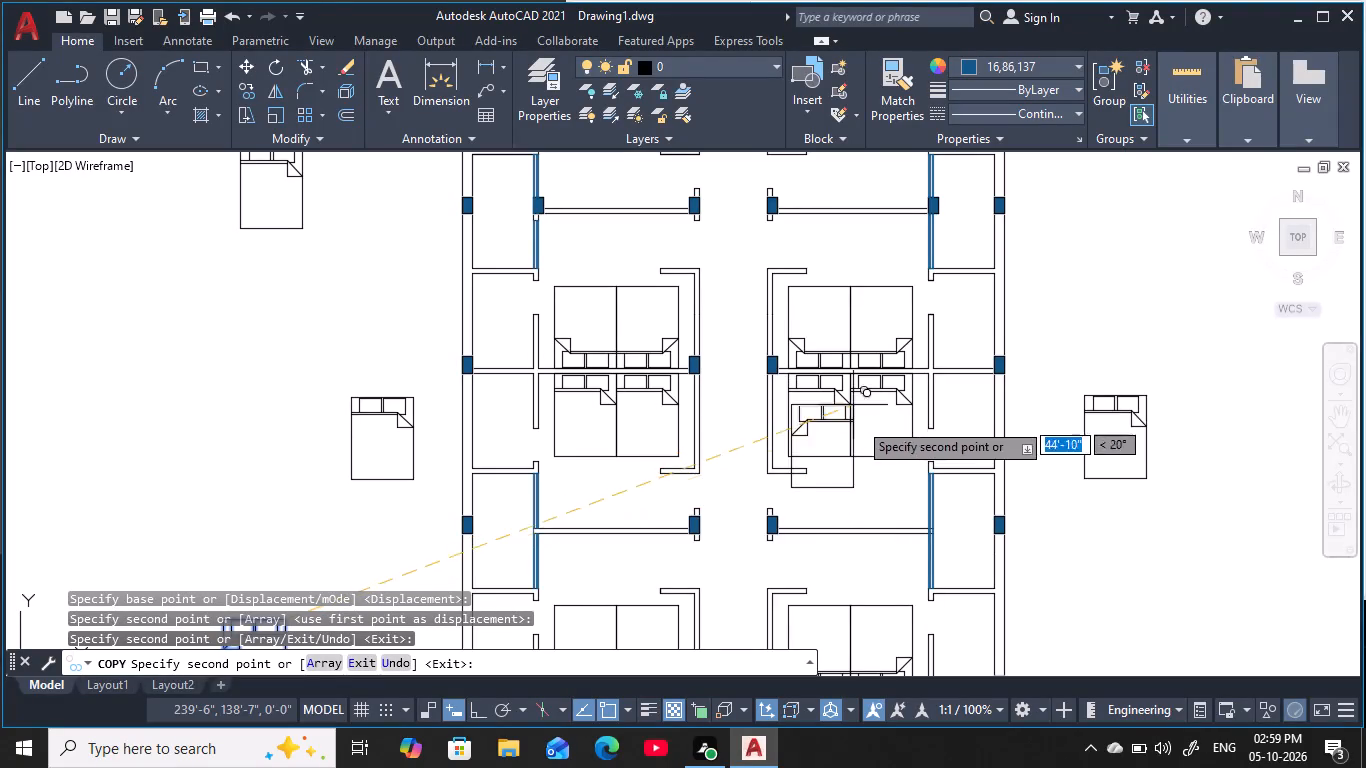
{"action": "left_click", "coordinate": [1123, 274]}
{"action": "key", "text": "Escape"}
{"action": "key", "text": "Escape"}
{"action": "key", "text": "Escape"}
{"action": "key", "text": "Escape"}
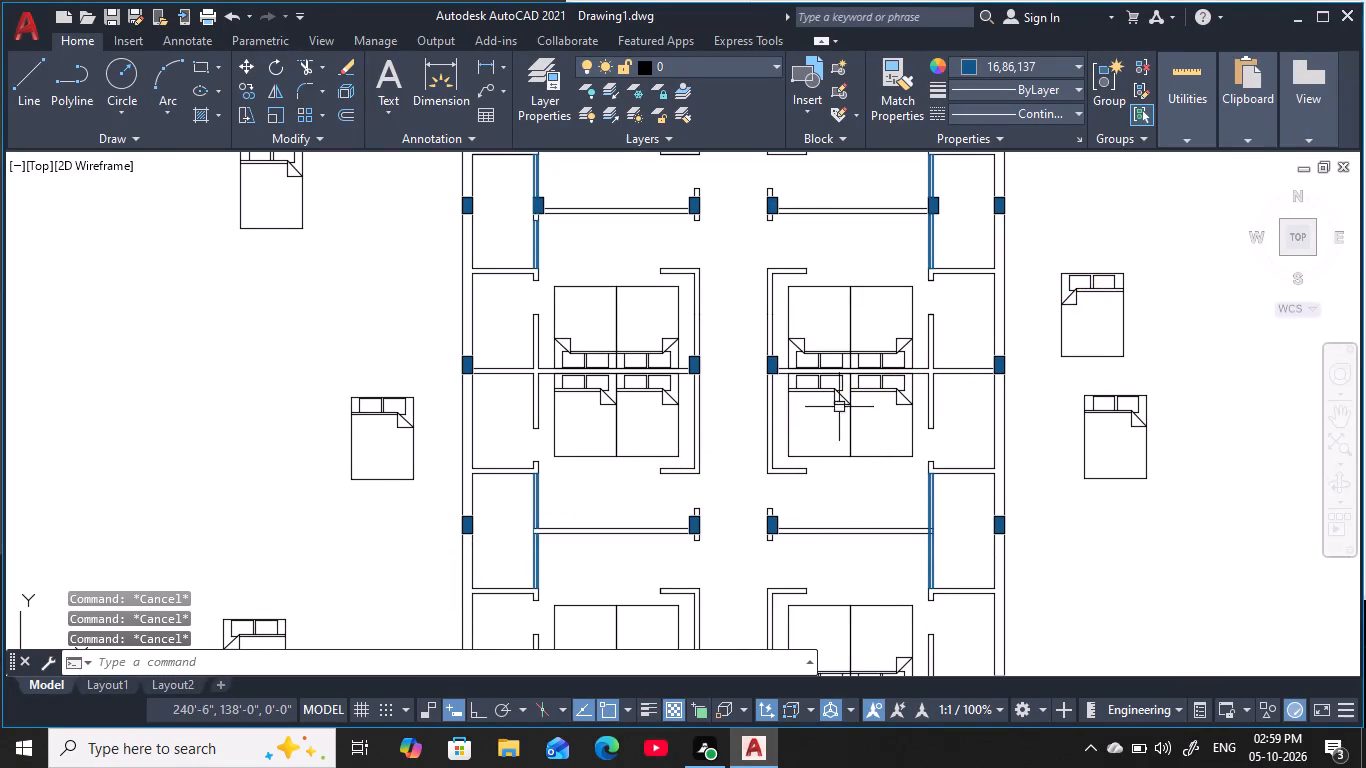
{"action": "key", "text": "Escape"}
{"action": "key", "text": "Escape"}
Erase the west beds of the eastern and western middle bedrooms whose beds head south from the shared wall.
{"action": "left_click", "coordinate": [833, 395]}
{"action": "type", "text": "e"}
{"action": "key", "text": "space"}
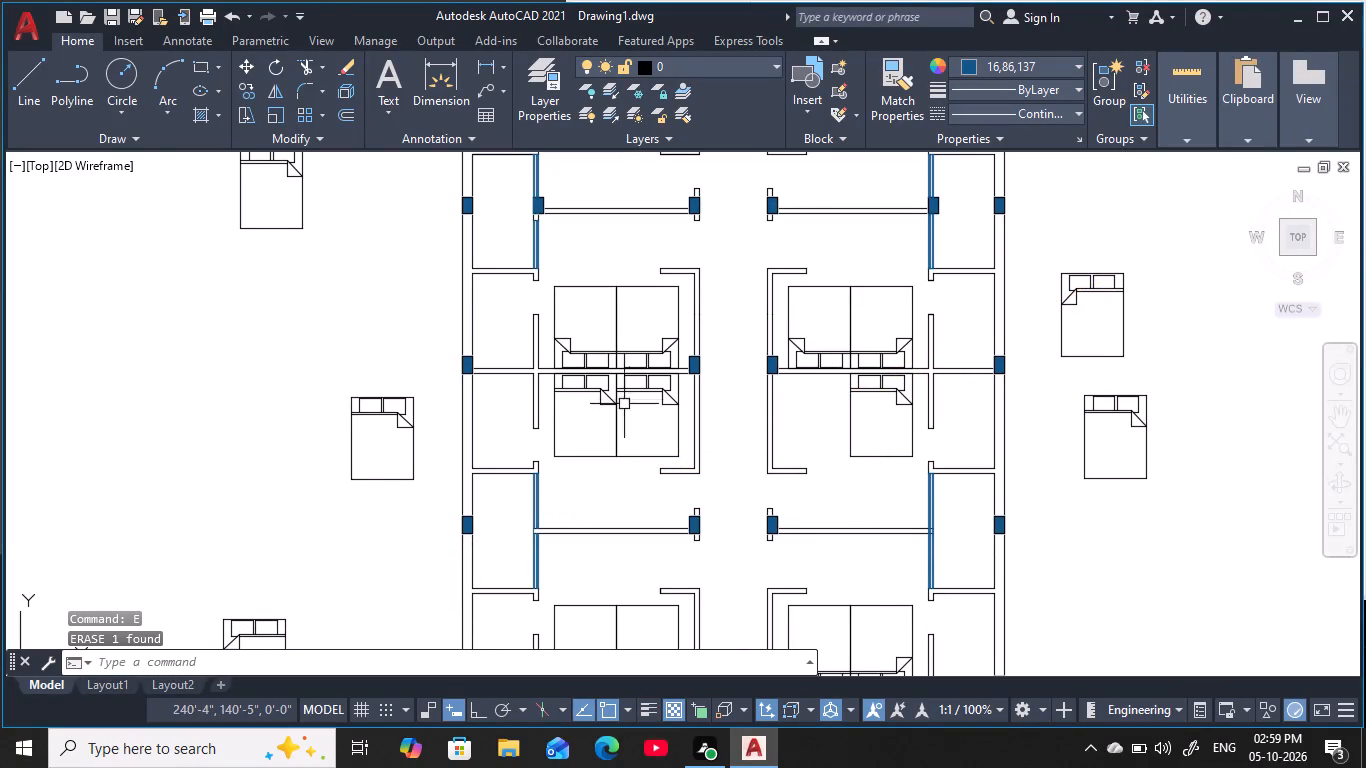
{"action": "left_click", "coordinate": [600, 390]}
{"action": "type", "text": "e"}
{"action": "key", "text": "space"}
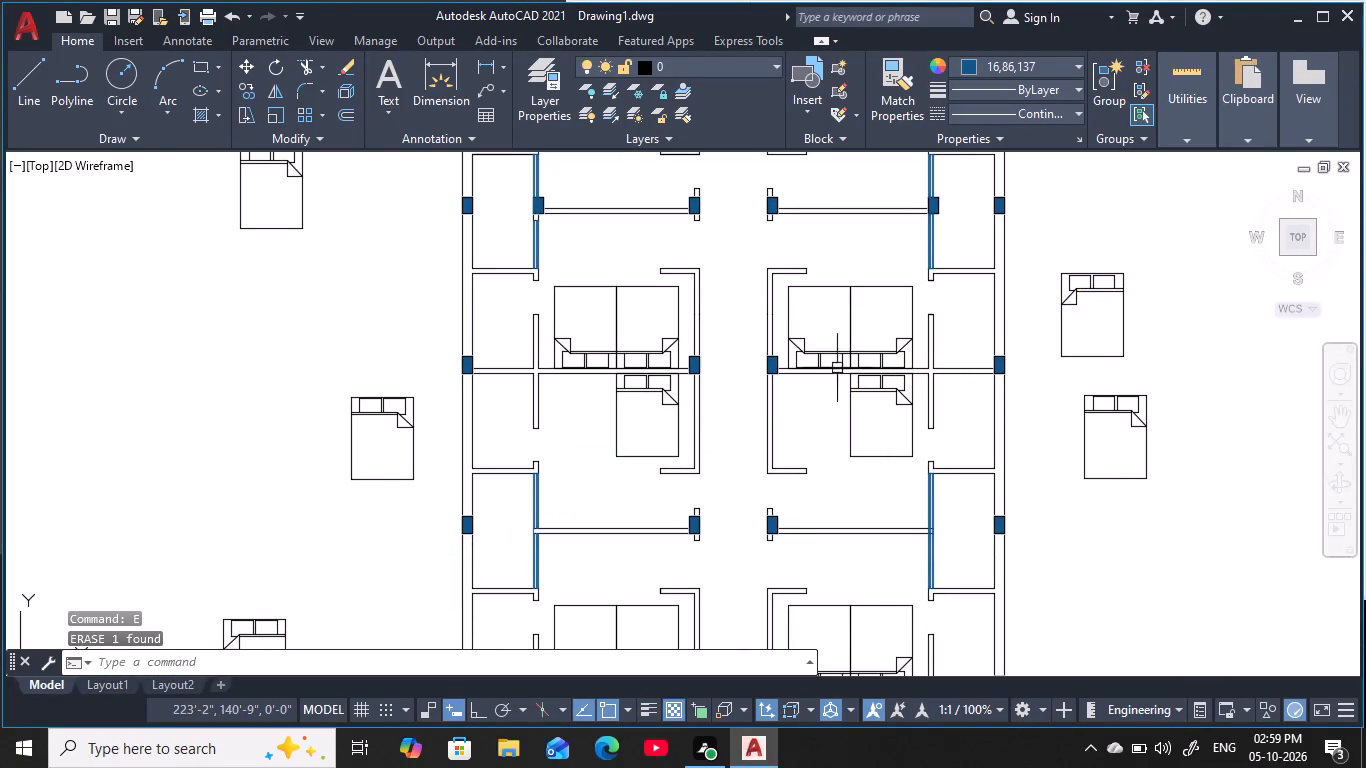
Copy the west-fold bed east of the building by its northeast corner onto the northwest corners of both middle bedrooms' lone beds.
{"action": "left_click", "coordinate": [1057, 281]}
{"action": "key", "text": "c"}
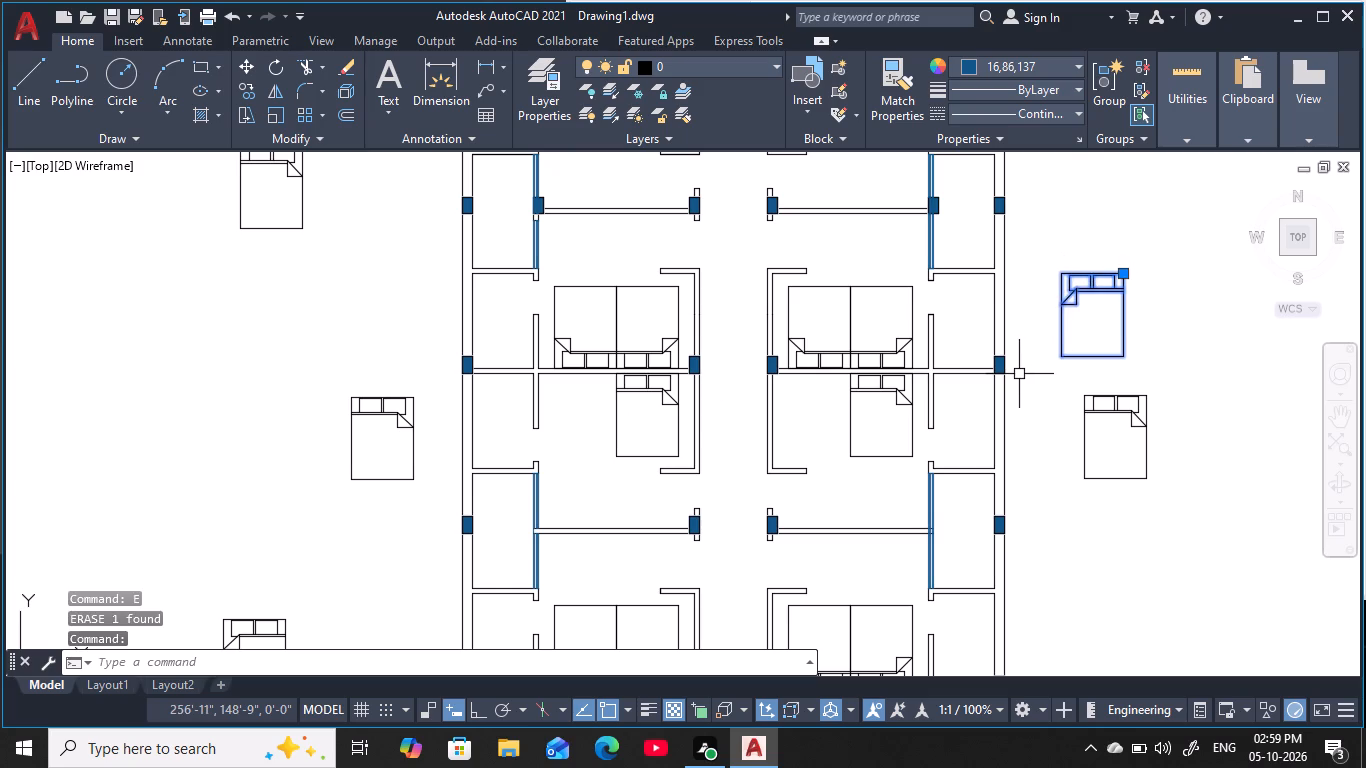
{"action": "key", "text": "o"}
{"action": "key", "text": "space"}
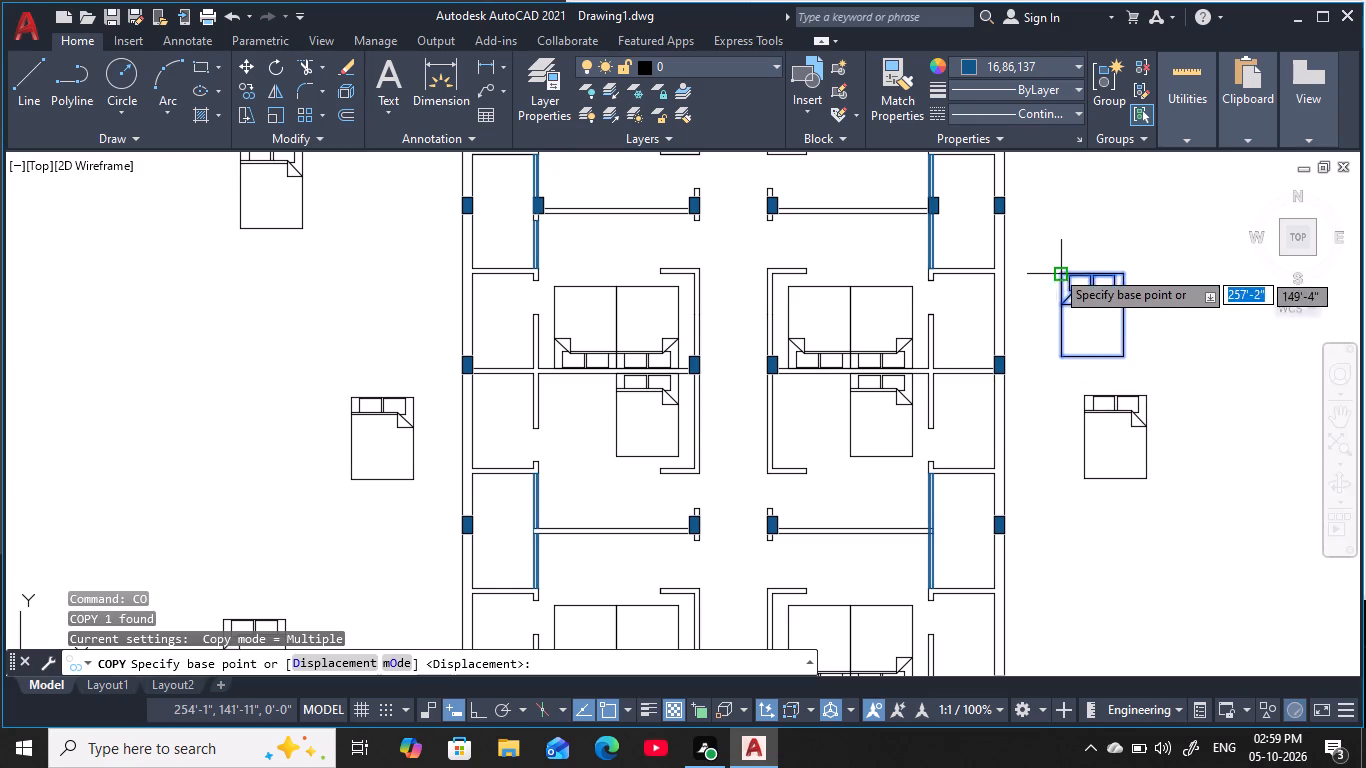
{"action": "left_click", "coordinate": [1127, 274]}
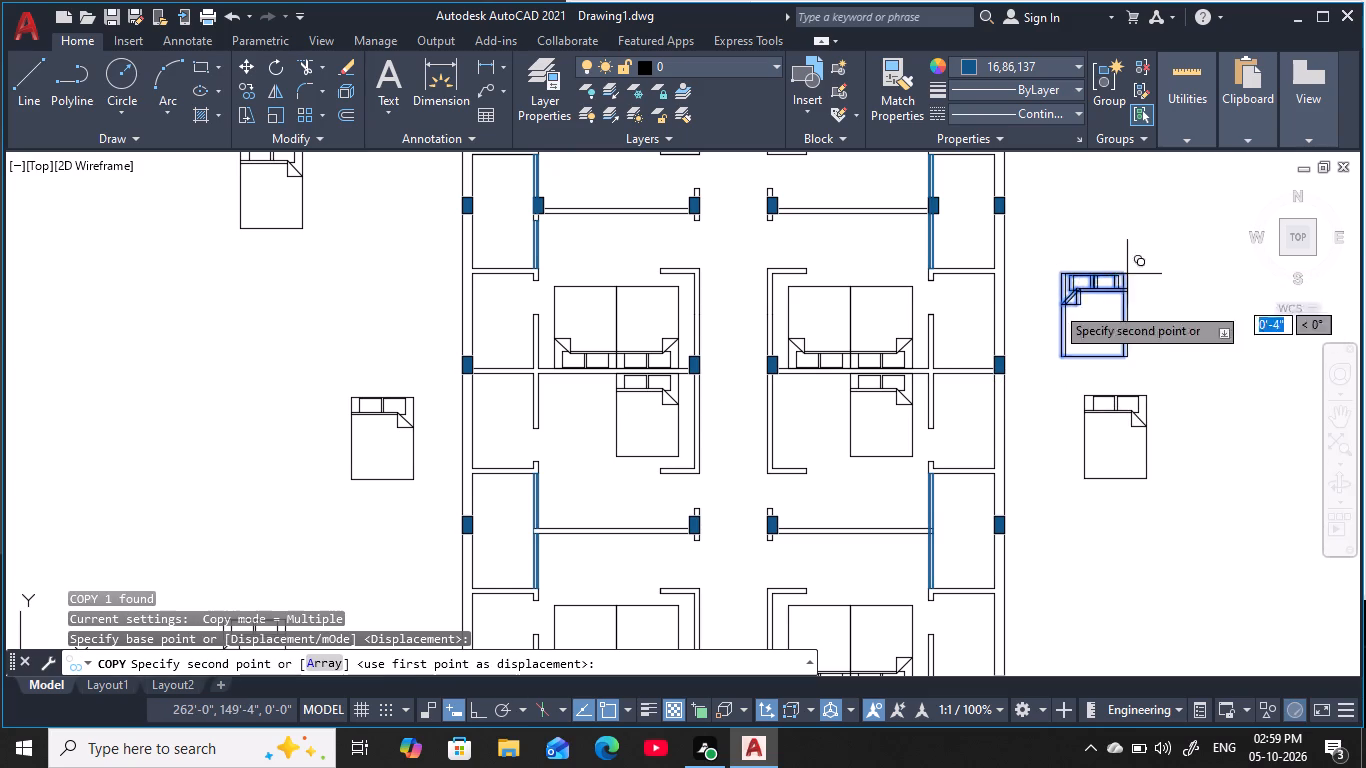
{"action": "scroll", "coordinate": [784, 401], "scroll_direction": "up", "scroll_amount": 2}
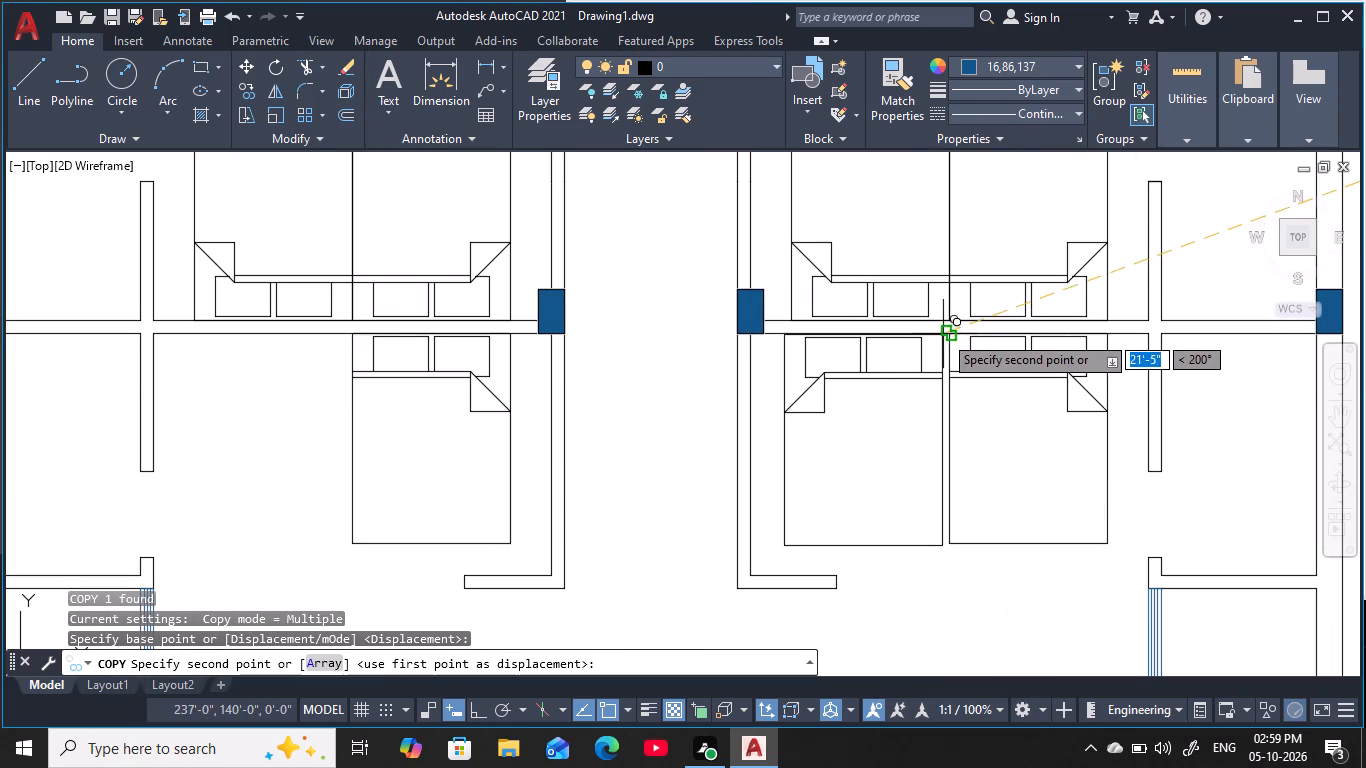
{"action": "left_click", "coordinate": [944, 334]}
{"action": "middle_click_drag", "start_coordinate": [719, 459], "coordinate": [1014, 411]}
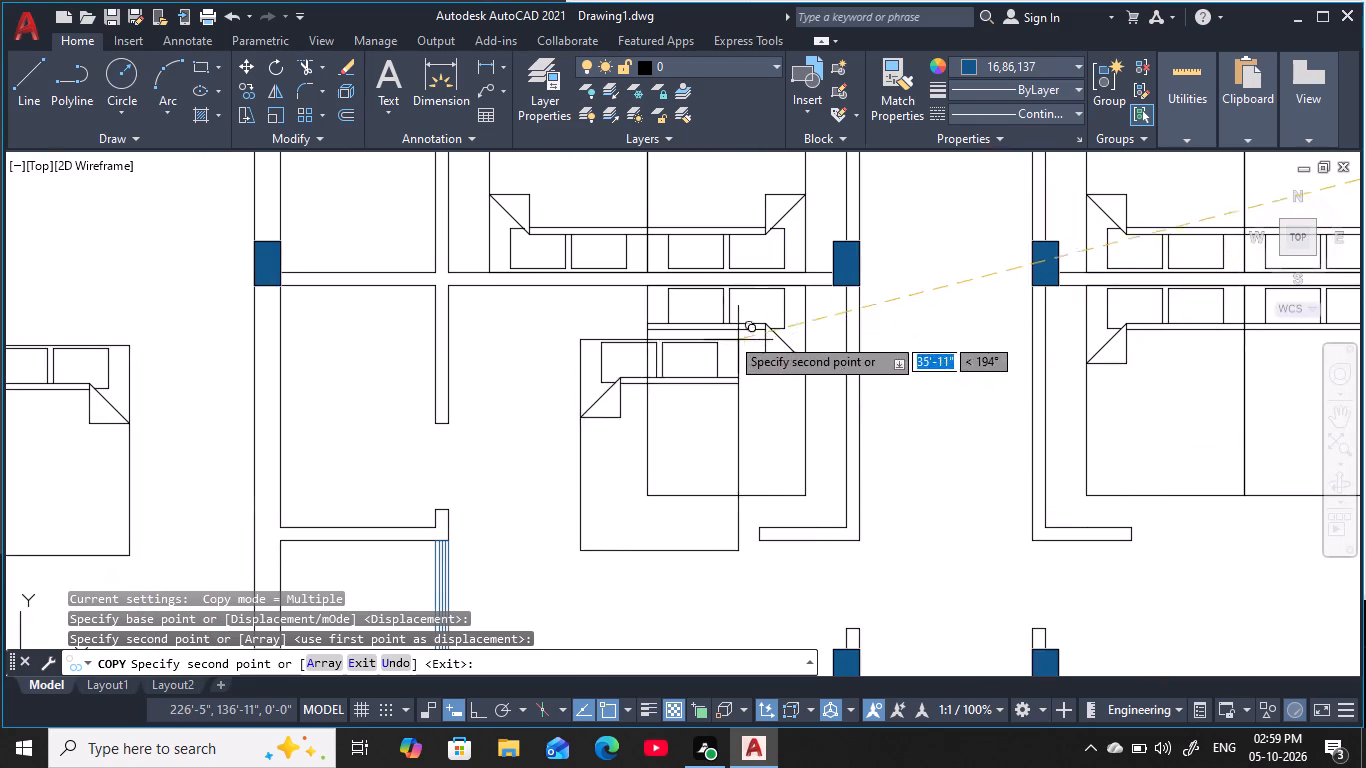
{"action": "left_click", "coordinate": [646, 290]}
Place another copy of that bed in the empty space west of the southern bedrooms and end the copying.
{"action": "scroll", "coordinate": [729, 387], "scroll_direction": "down", "scroll_amount": 1}
{"action": "middle_click_drag", "start_coordinate": [820, 408], "coordinate": [715, 259]}
{"action": "scroll", "coordinate": [701, 245], "scroll_direction": "down", "scroll_amount": 2}
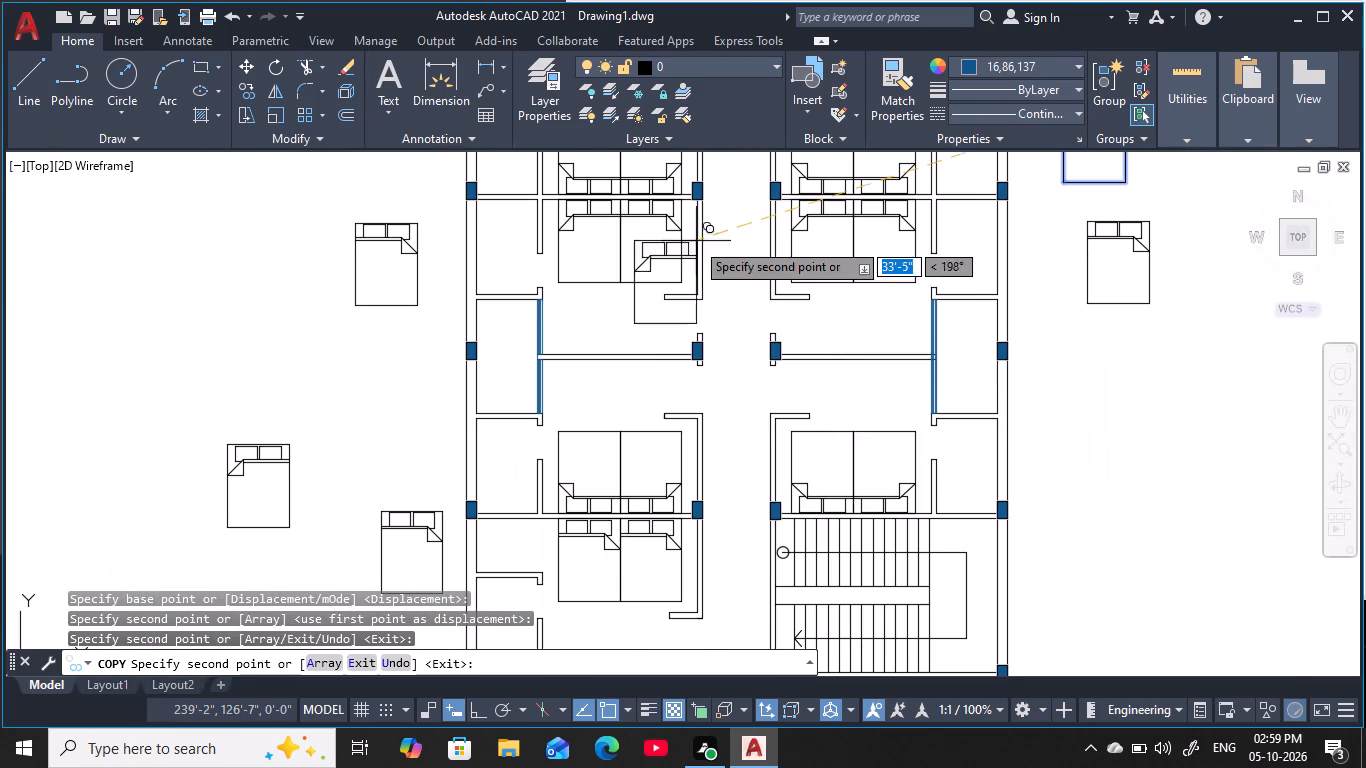
{"action": "middle_click_drag", "start_coordinate": [739, 434], "coordinate": [723, 344]}
{"action": "scroll", "coordinate": [721, 344], "scroll_direction": "down", "scroll_amount": 1}
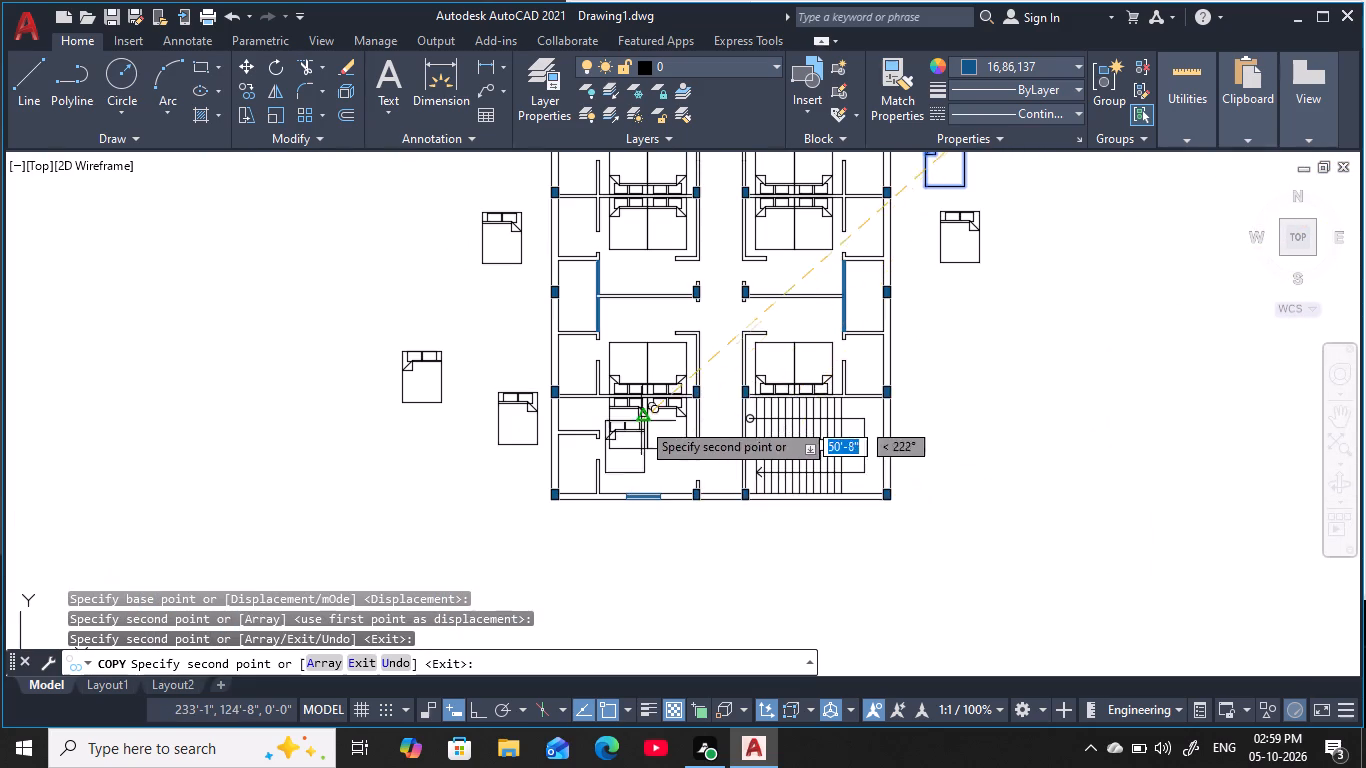
{"action": "scroll", "coordinate": [641, 421], "scroll_direction": "up", "scroll_amount": 2}
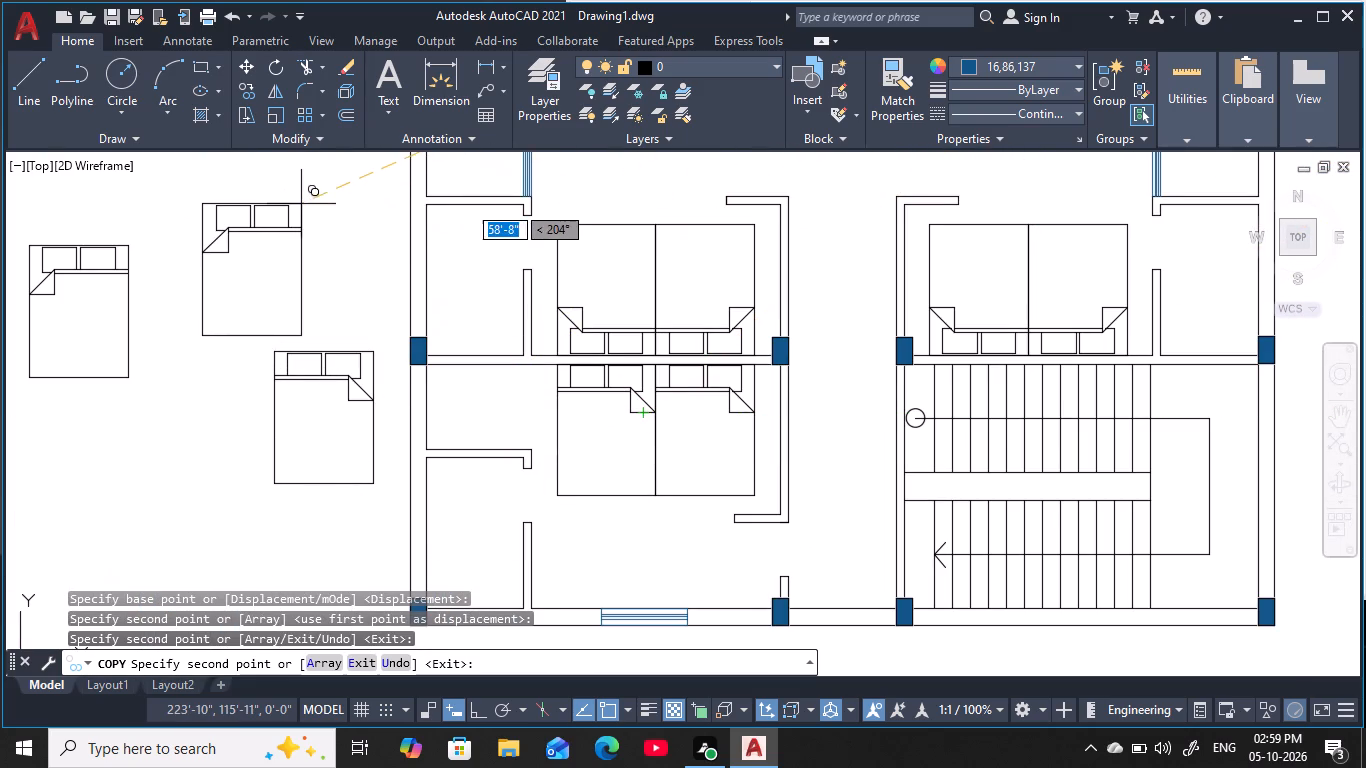
{"action": "left_click", "coordinate": [301, 204]}
{"action": "key", "text": "Escape"}
{"action": "key", "text": "Escape"}
{"action": "key", "text": "Escape"}
{"action": "key", "text": "Escape"}
{"action": "key", "text": "Escape"}
{"action": "key", "text": "Escape"}
{"action": "key", "text": "Escape"}
Erase the west bed of the southwest bedroom, opposite the staircase.
{"action": "left_click", "coordinate": [586, 394]}
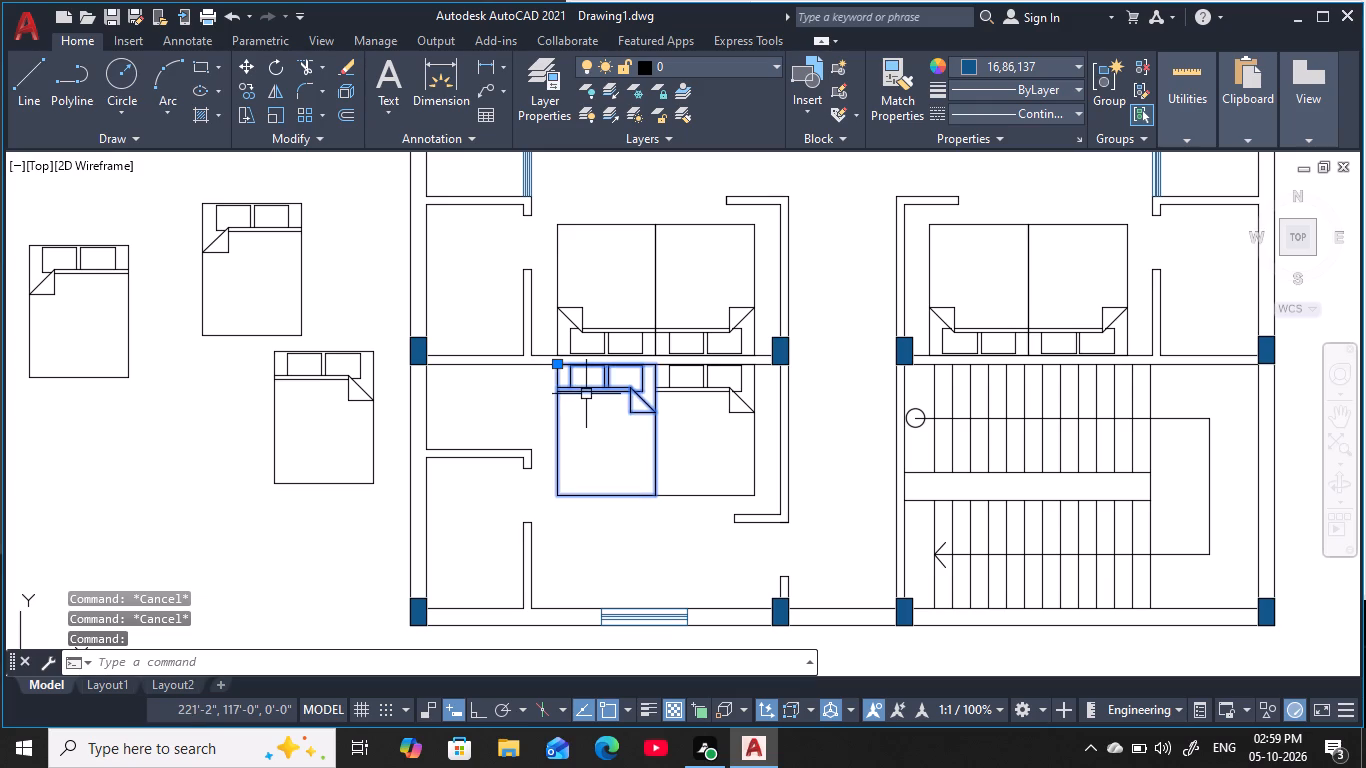
{"action": "type", "text": "e"}
{"action": "key", "text": "space"}
Copy the nearby loose west-fold bed by its northeast corner onto the northwest corner of the southwest bedroom's lone bed.
{"action": "left_click", "coordinate": [308, 229]}
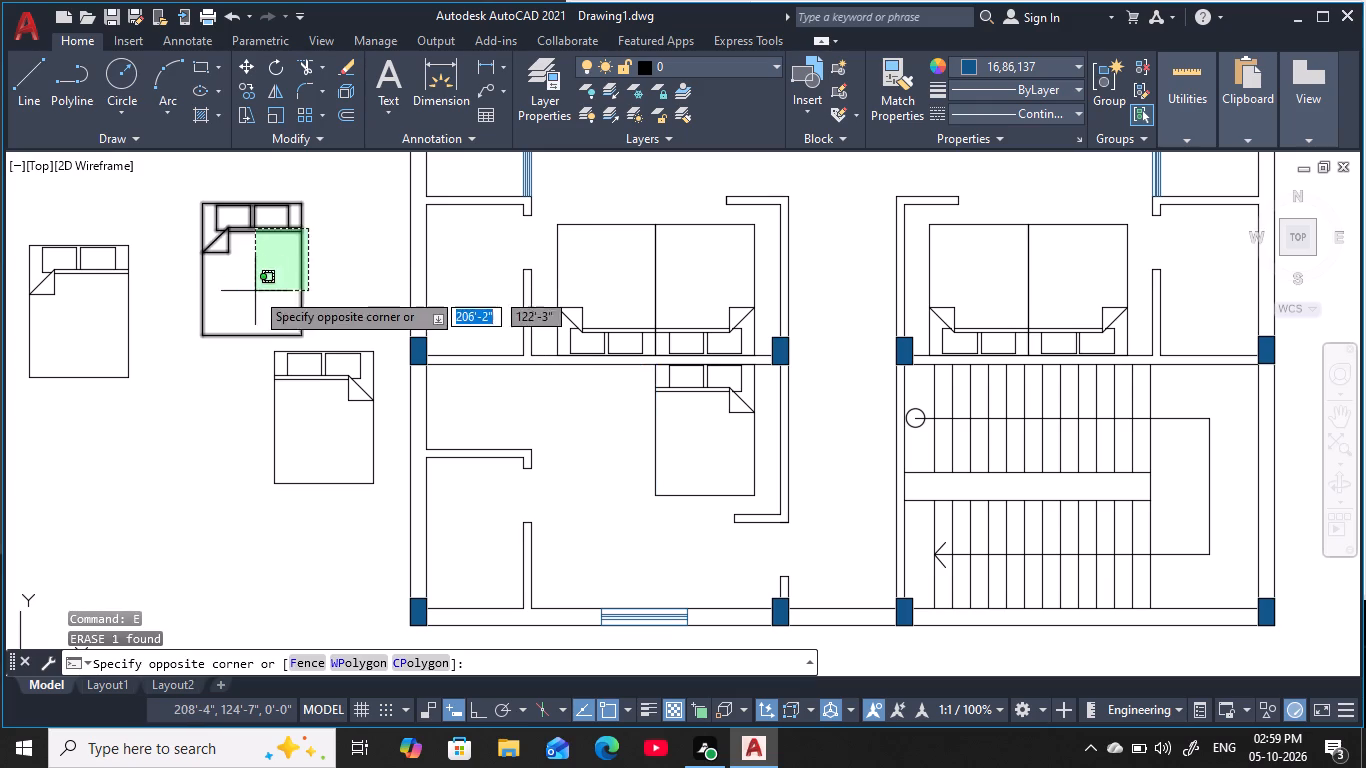
{"action": "left_click", "coordinate": [254, 239]}
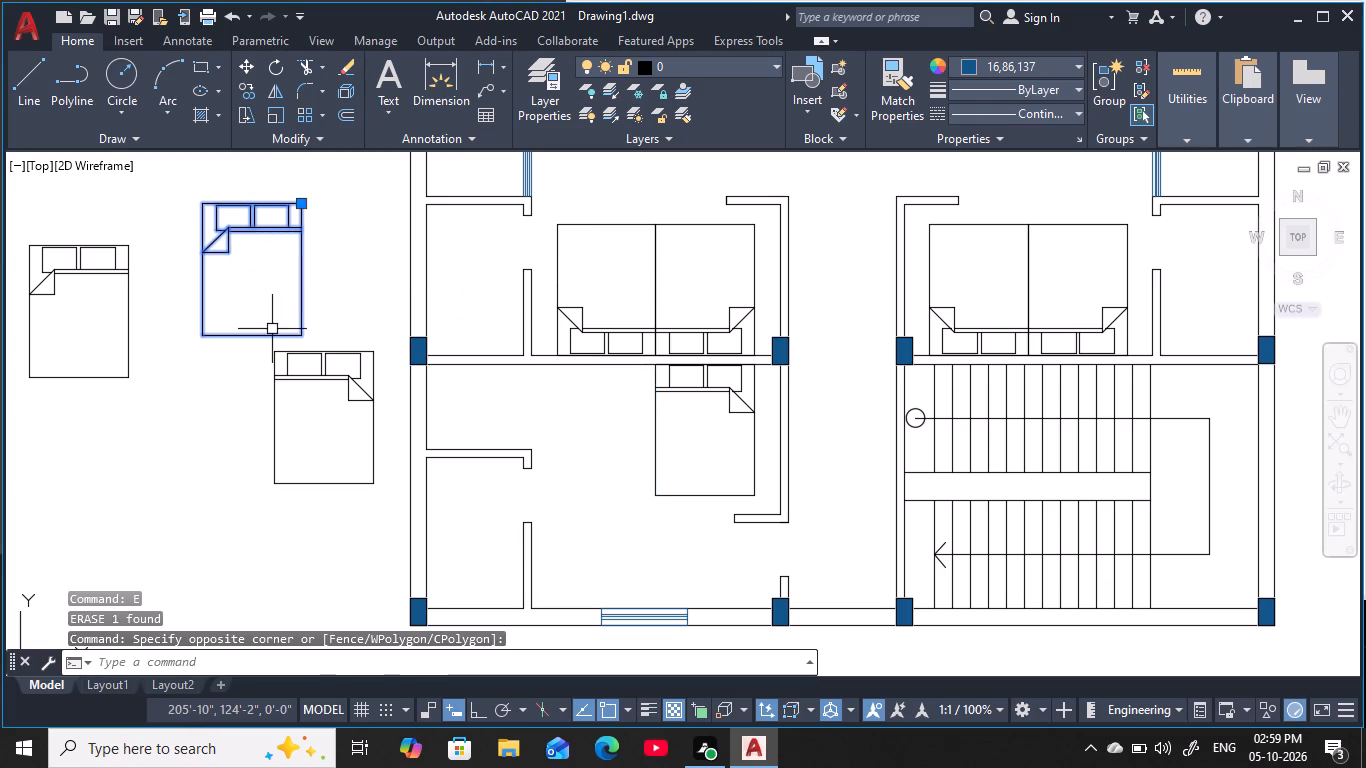
{"action": "type", "text": "co"}
{"action": "key", "text": "space"}
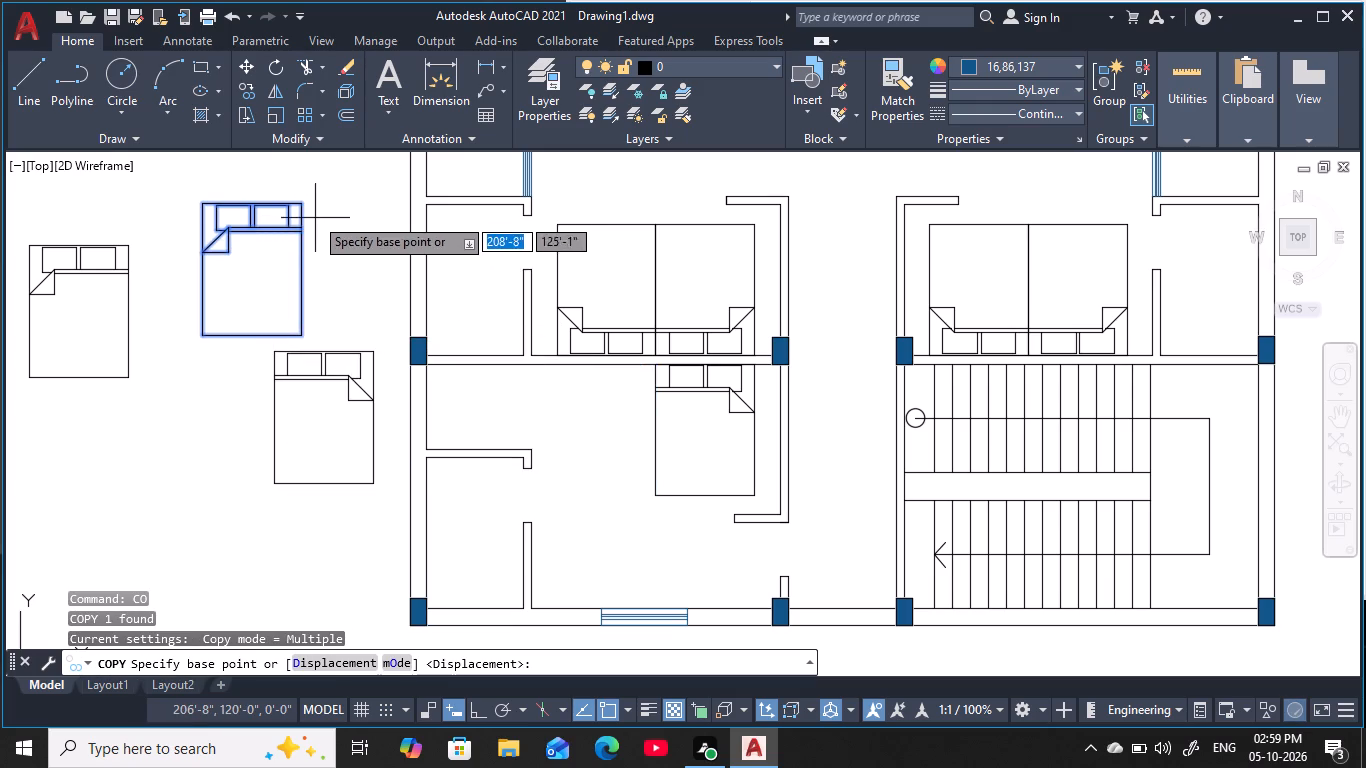
{"action": "left_click", "coordinate": [296, 201]}
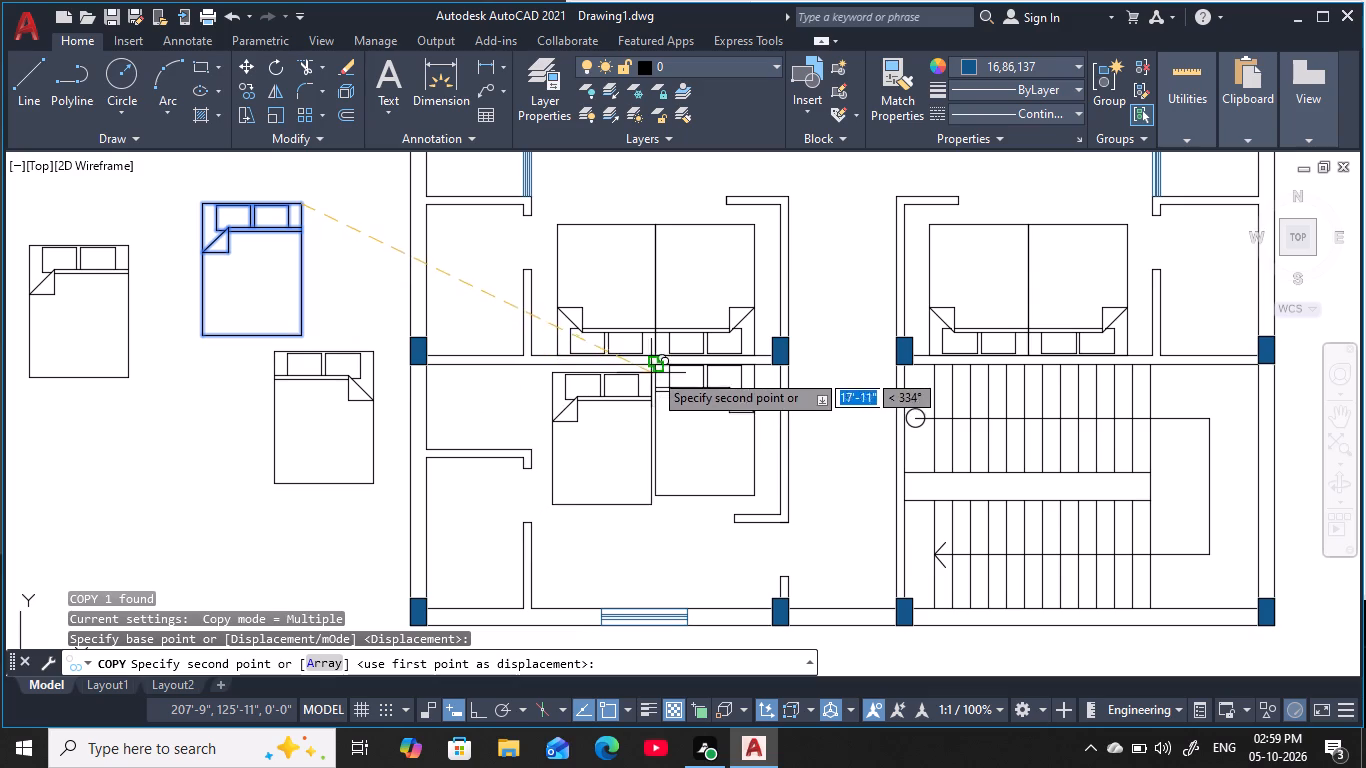
{"action": "left_click", "coordinate": [654, 369]}
{"action": "key", "text": "Escape"}
{"action": "key", "text": "Escape"}
{"action": "key", "text": "Escape"}
Erase the four loose beds beside the southern half of the building on its west side.
{"action": "scroll", "coordinate": [675, 463], "scroll_direction": "down", "scroll_amount": 1}
{"action": "middle_click_drag", "start_coordinate": [675, 462], "coordinate": [647, 381]}
{"action": "key", "text": "Escape"}
{"action": "middle_click_drag", "start_coordinate": [623, 395], "coordinate": [840, 499]}
{"action": "key", "text": "Escape"}
{"action": "key", "text": "Escape"}
{"action": "scroll", "coordinate": [543, 416], "scroll_direction": "down", "scroll_amount": 1}
{"action": "middle_click", "coordinate": [543, 416]}
{"action": "key", "text": "Escape"}
{"action": "key", "text": "Escape"}
{"action": "left_click", "coordinate": [430, 167]}
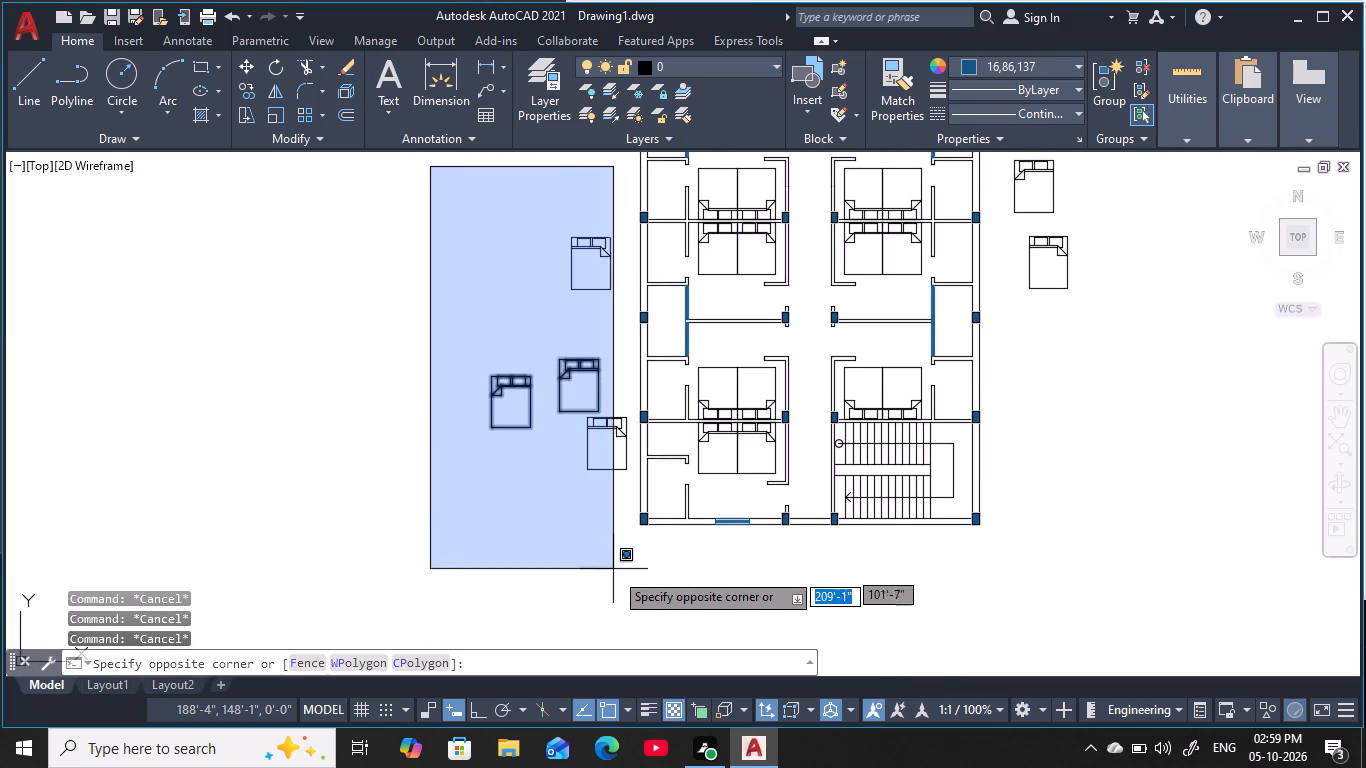
{"action": "left_click", "coordinate": [630, 608]}
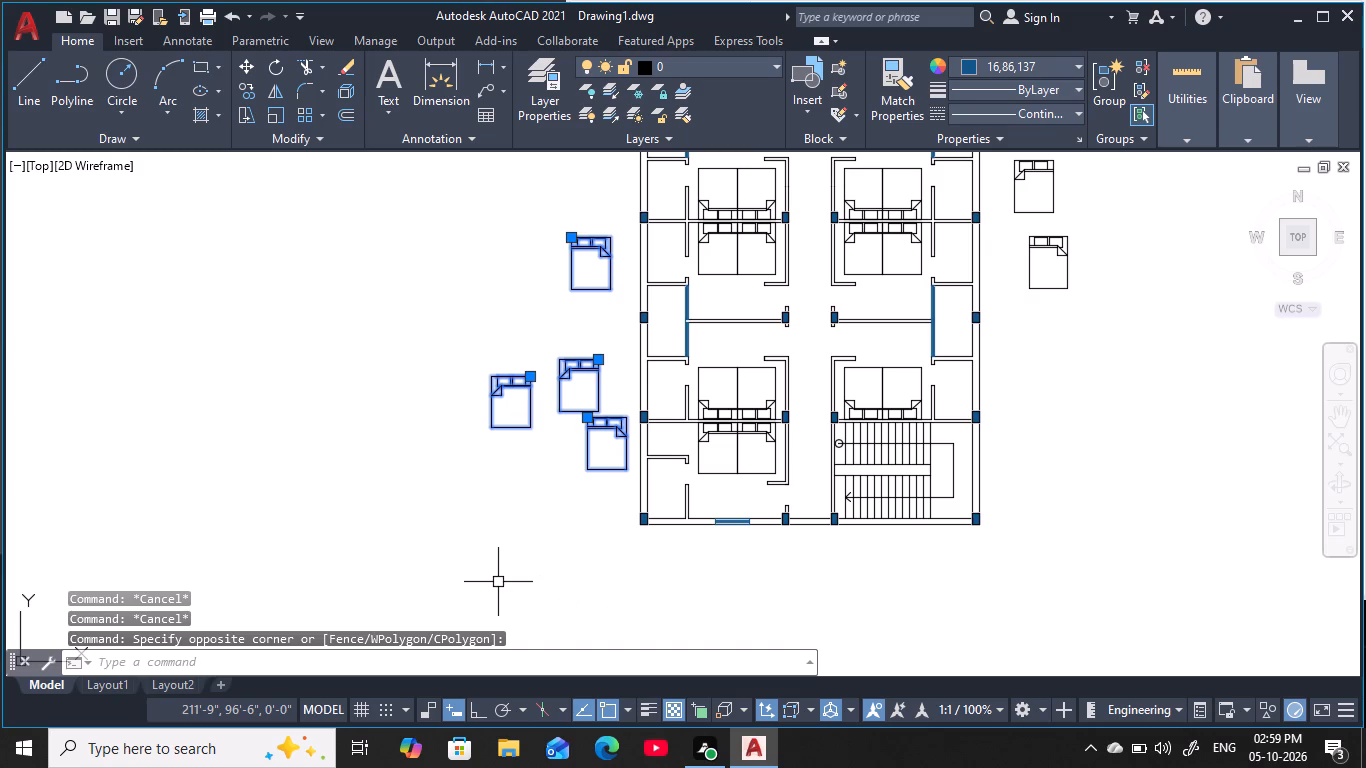
{"action": "key", "text": "e"}
{"action": "key", "text": "space"}
Erase the two loose beds east of the building.
{"action": "middle_click_drag", "start_coordinate": [546, 398], "coordinate": [186, 521]}
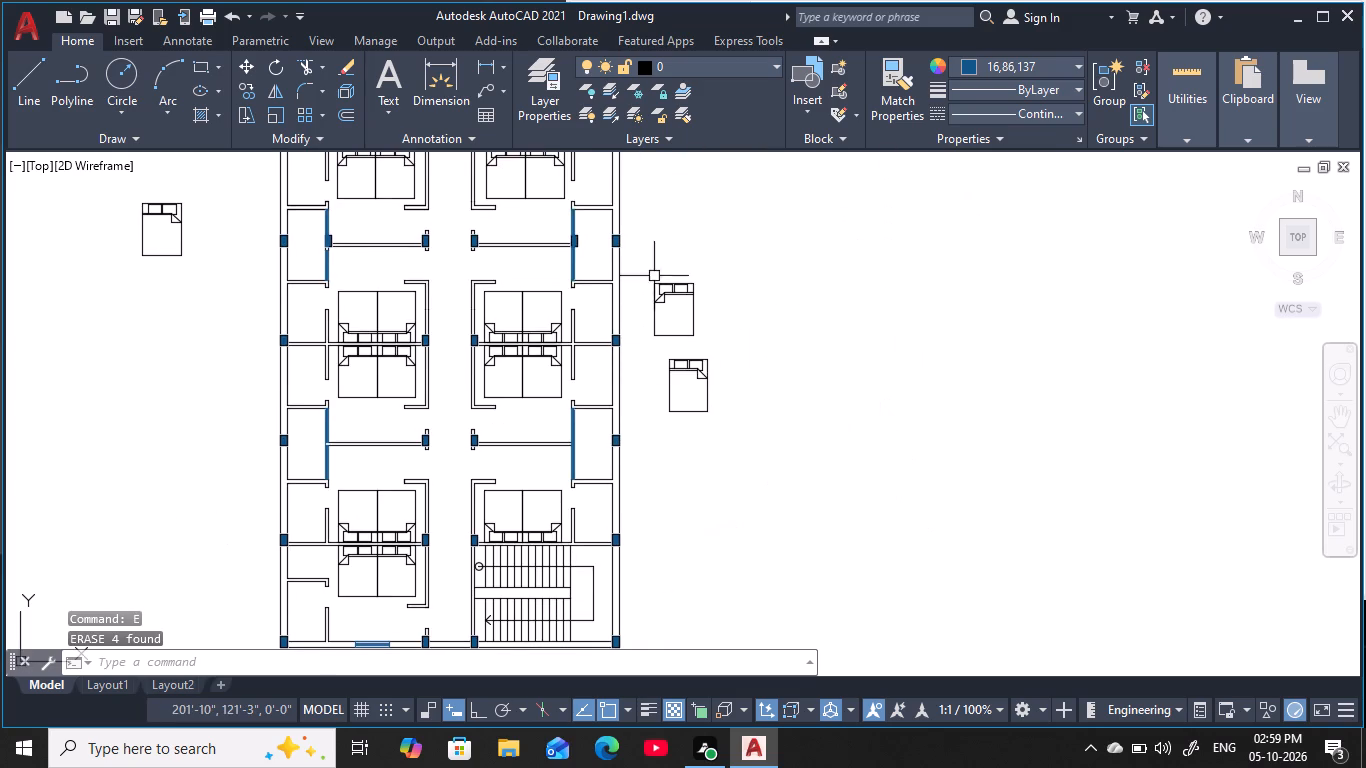
{"action": "left_click_drag", "start_coordinate": [656, 259], "coordinate": [653, 304]}
{"action": "left_click", "coordinate": [807, 599]}
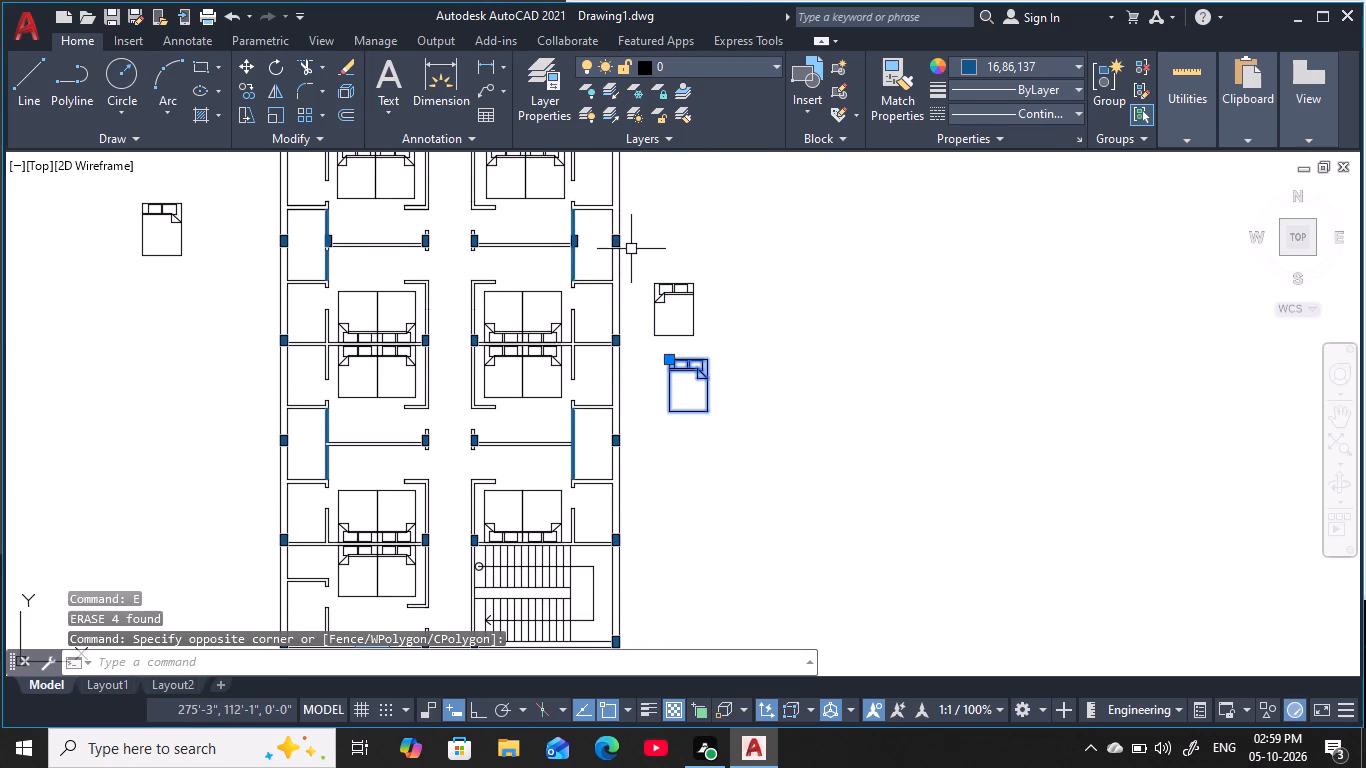
{"action": "left_click", "coordinate": [636, 250]}
{"action": "left_click", "coordinate": [782, 541]}
{"action": "key", "text": "space"}
Erase the last loose bed west of the building.
{"action": "middle_click_drag", "start_coordinate": [166, 299], "coordinate": [349, 380]}
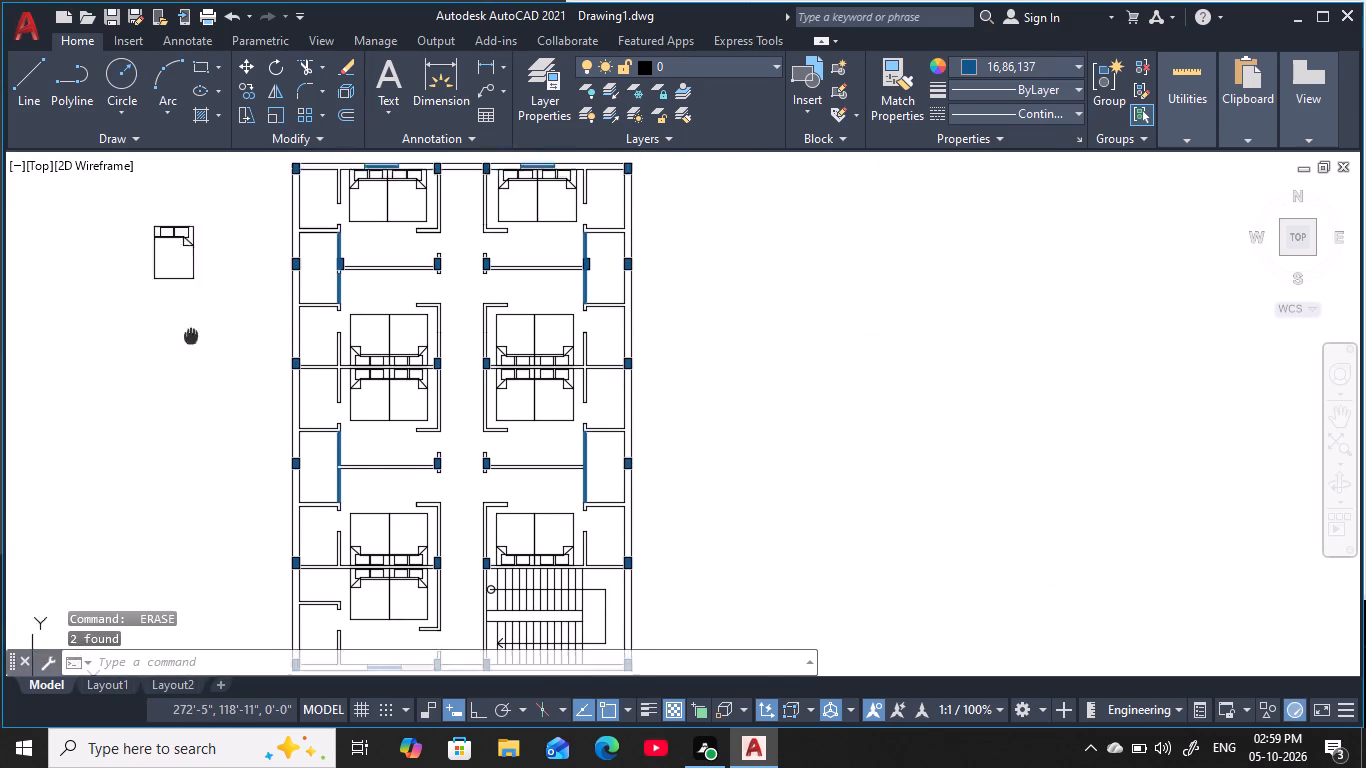
{"action": "middle_click_drag", "start_coordinate": [349, 380], "coordinate": [361, 380]}
{"action": "left_click", "coordinate": [300, 229]}
{"action": "left_click", "coordinate": [441, 466]}
{"action": "key", "text": "space"}
Move the northwest bedroom's bed pair slightly south, leaving a small gap from the north exterior wall.
{"action": "middle_click_drag", "start_coordinate": [456, 477], "coordinate": [471, 287]}
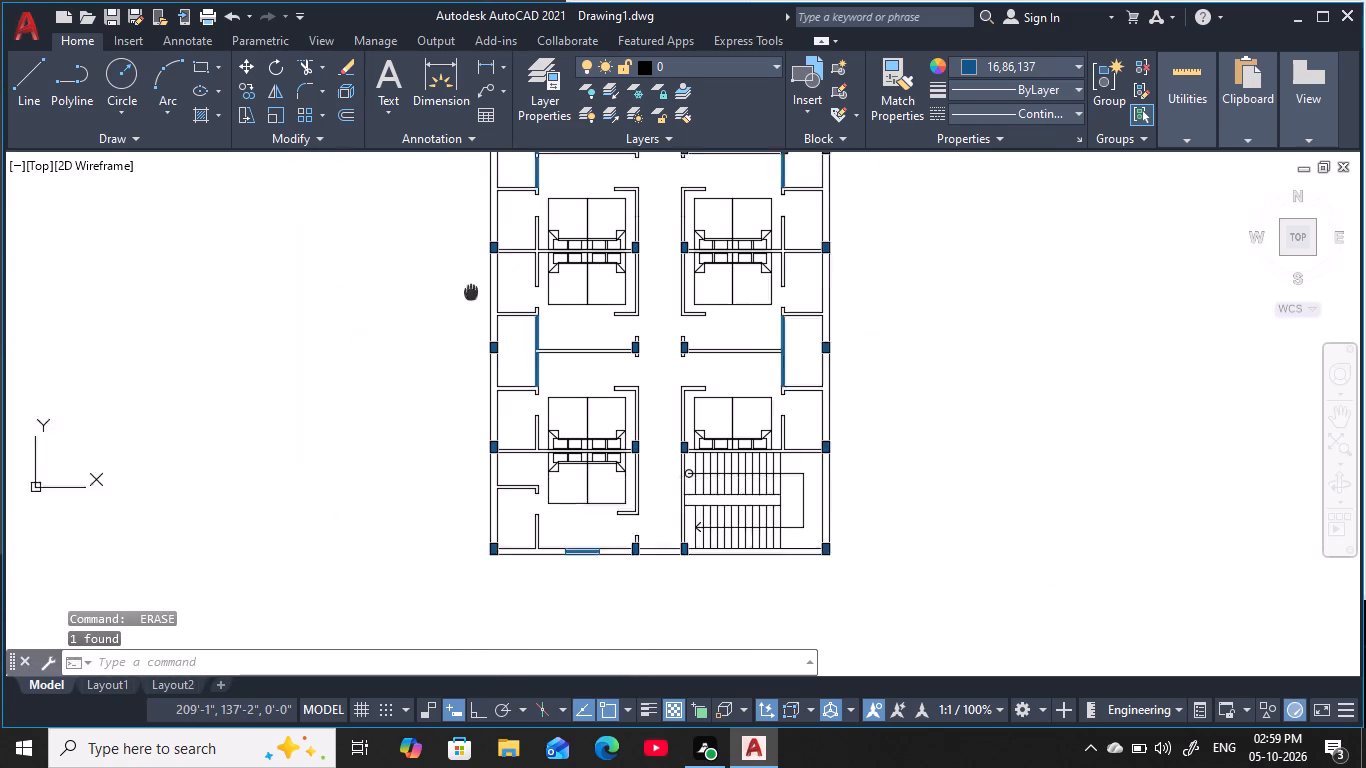
{"action": "middle_click_drag", "start_coordinate": [471, 287], "coordinate": [470, 274]}
{"action": "middle_click_drag", "start_coordinate": [449, 319], "coordinate": [428, 424]}
{"action": "scroll", "coordinate": [428, 424], "scroll_direction": "down", "scroll_amount": 1}
{"action": "middle_click_drag", "start_coordinate": [427, 422], "coordinate": [444, 439]}
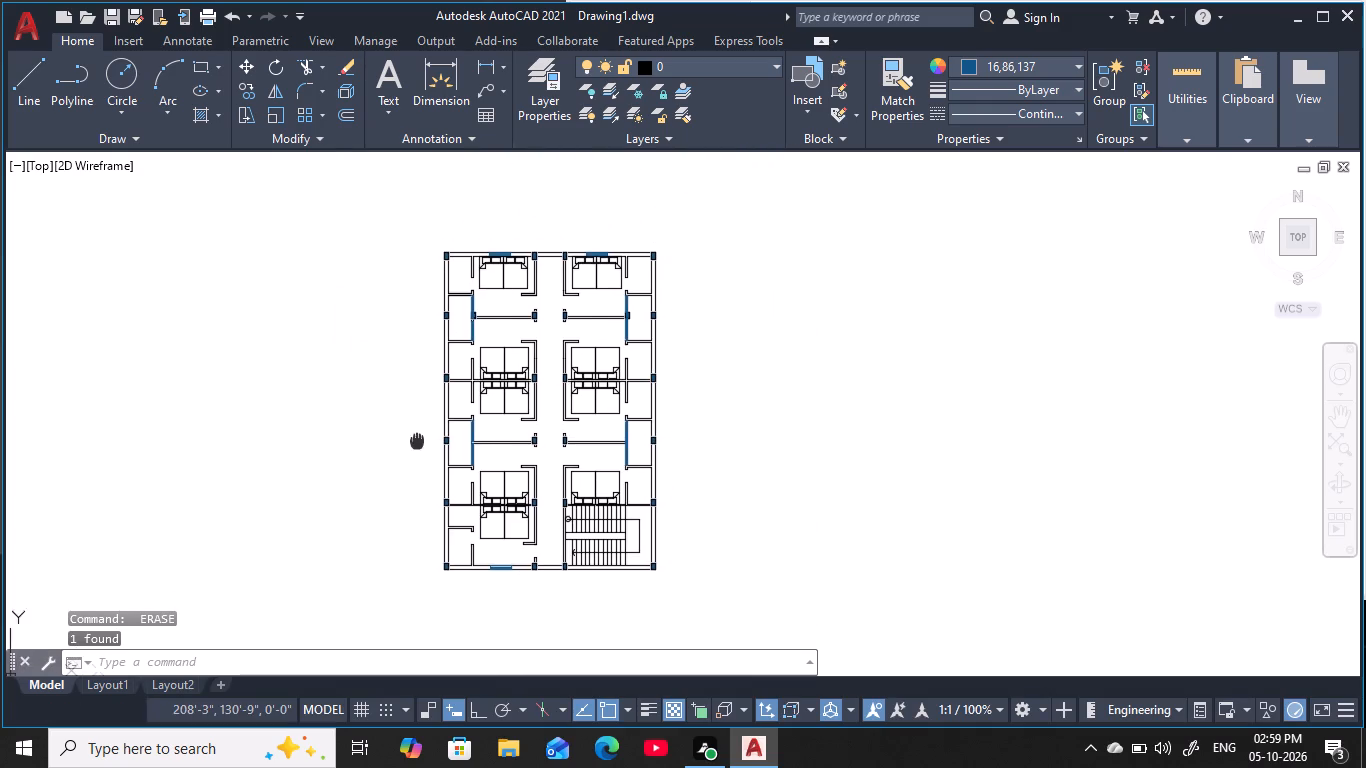
{"action": "scroll", "coordinate": [554, 402], "scroll_direction": "up", "scroll_amount": 2}
{"action": "middle_click_drag", "start_coordinate": [557, 400], "coordinate": [663, 526]}
{"action": "scroll", "coordinate": [669, 500], "scroll_direction": "down", "scroll_amount": 1}
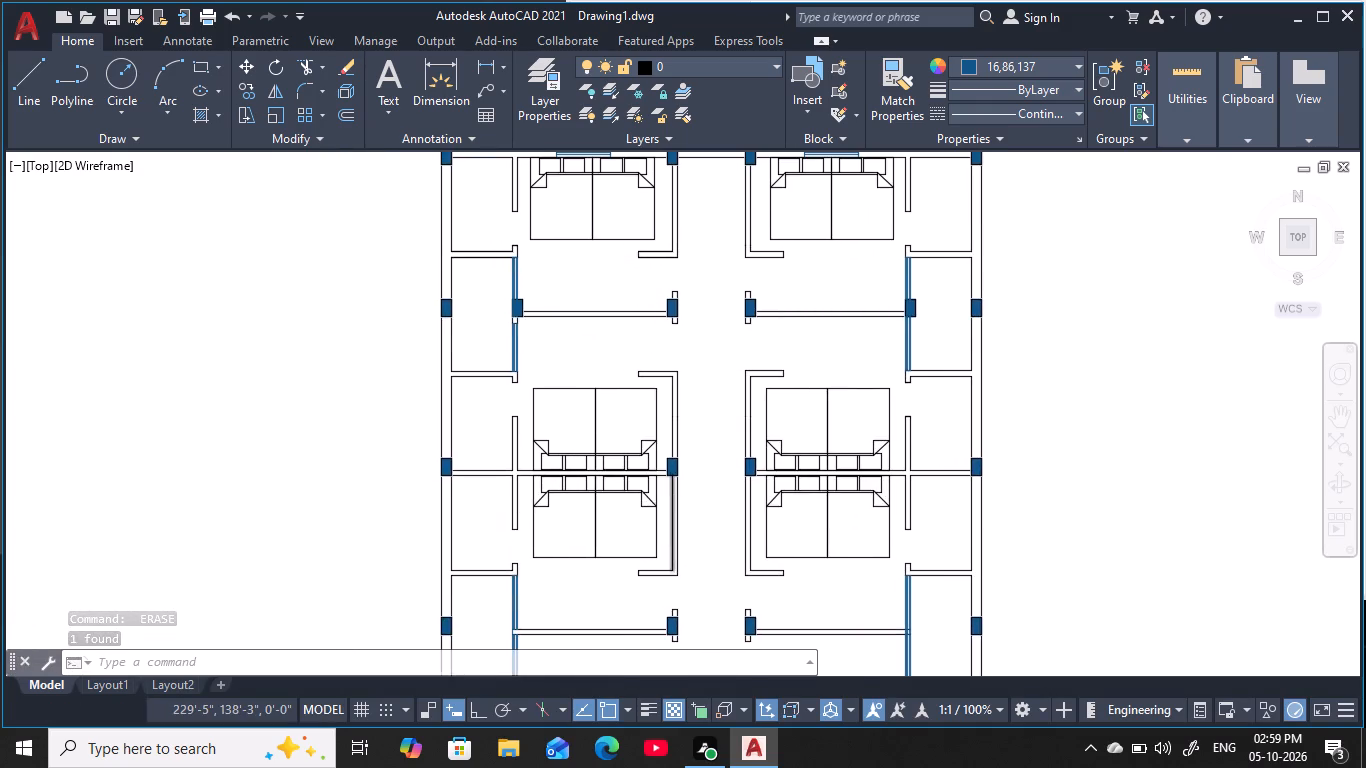
{"action": "middle_click_drag", "start_coordinate": [669, 500], "coordinate": [682, 514]}
{"action": "middle_click_drag", "start_coordinate": [630, 367], "coordinate": [667, 434]}
{"action": "scroll", "coordinate": [656, 397], "scroll_direction": "up", "scroll_amount": 1}
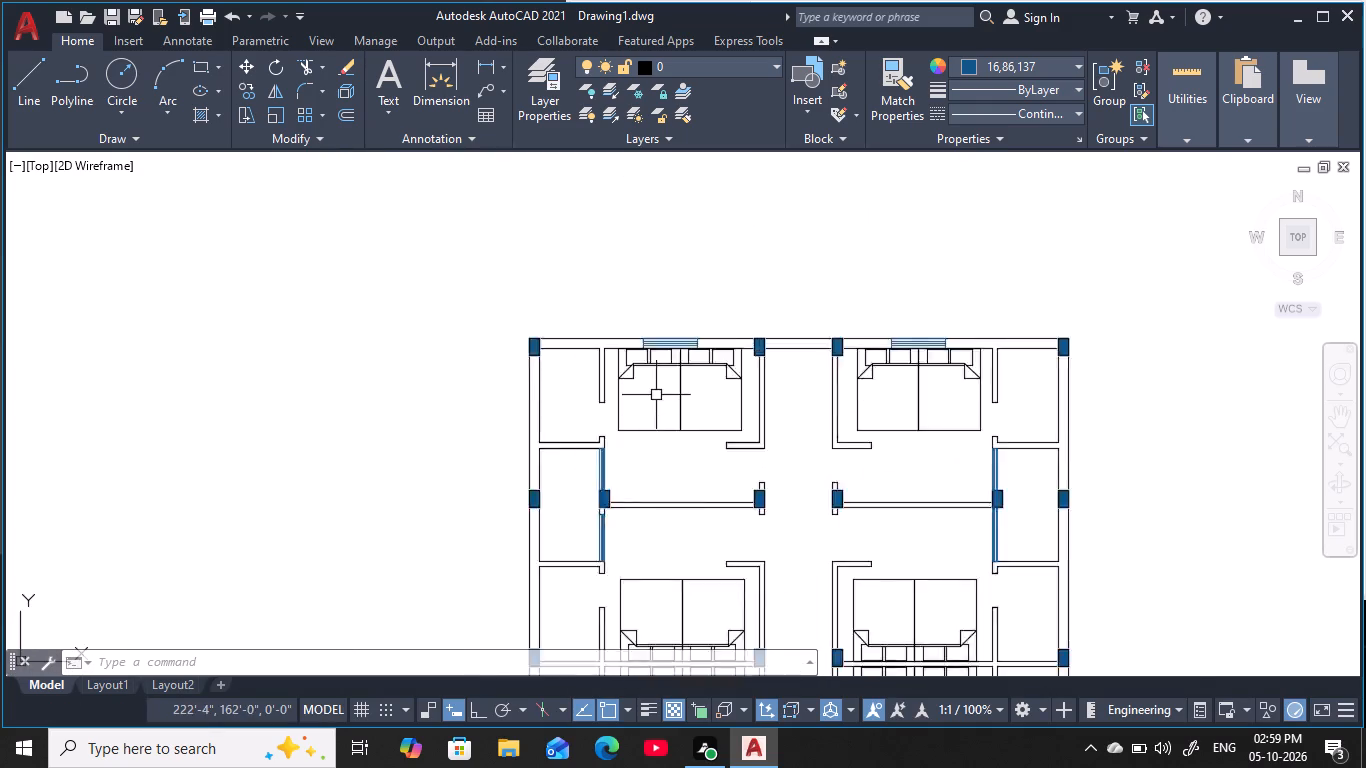
{"action": "scroll", "coordinate": [656, 395], "scroll_direction": "up", "scroll_amount": 1}
{"action": "middle_click_drag", "start_coordinate": [656, 393], "coordinate": [670, 454]}
{"action": "scroll", "coordinate": [675, 414], "scroll_direction": "up", "scroll_amount": 1}
{"action": "middle_click_drag", "start_coordinate": [675, 410], "coordinate": [664, 427]}
{"action": "left_click", "coordinate": [661, 416]}
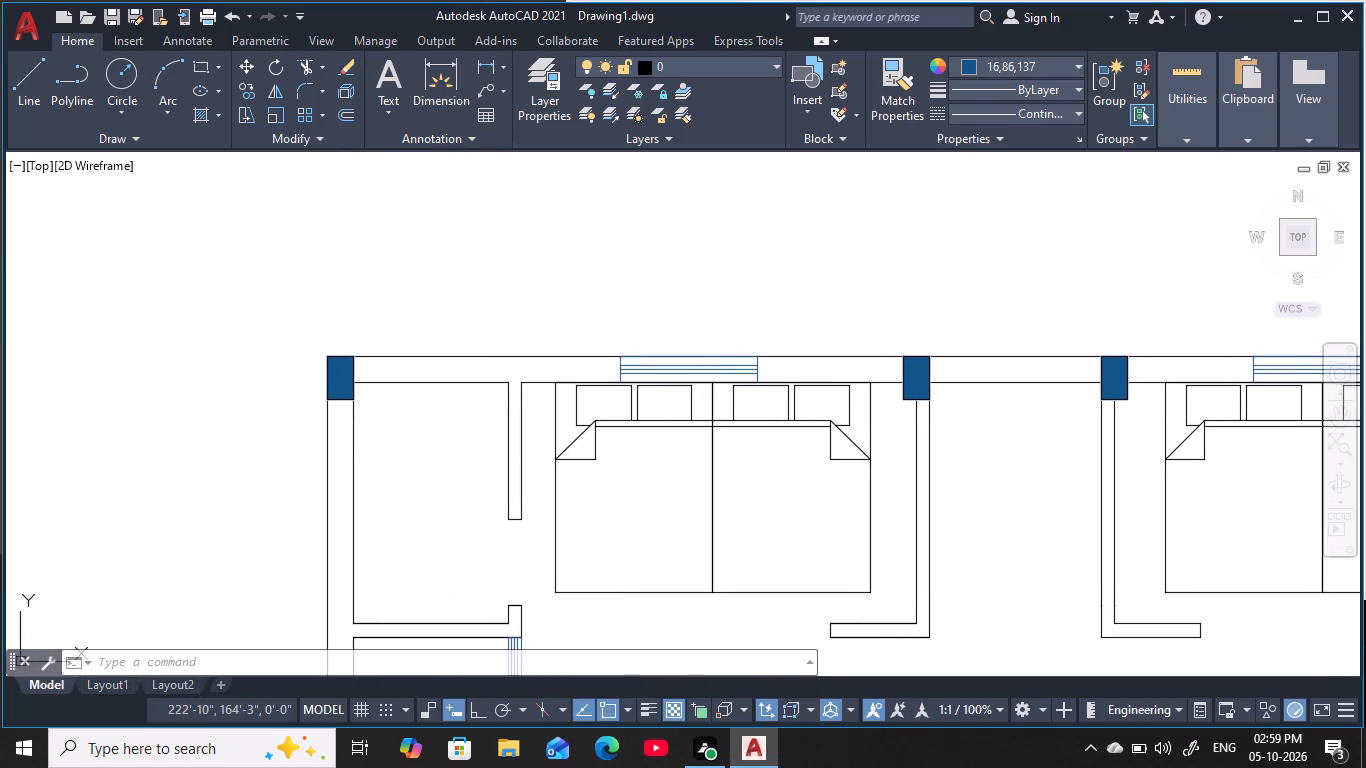
{"action": "left_click", "coordinate": [830, 433]}
{"action": "key", "text": "m"}
{"action": "key", "text": "space"}
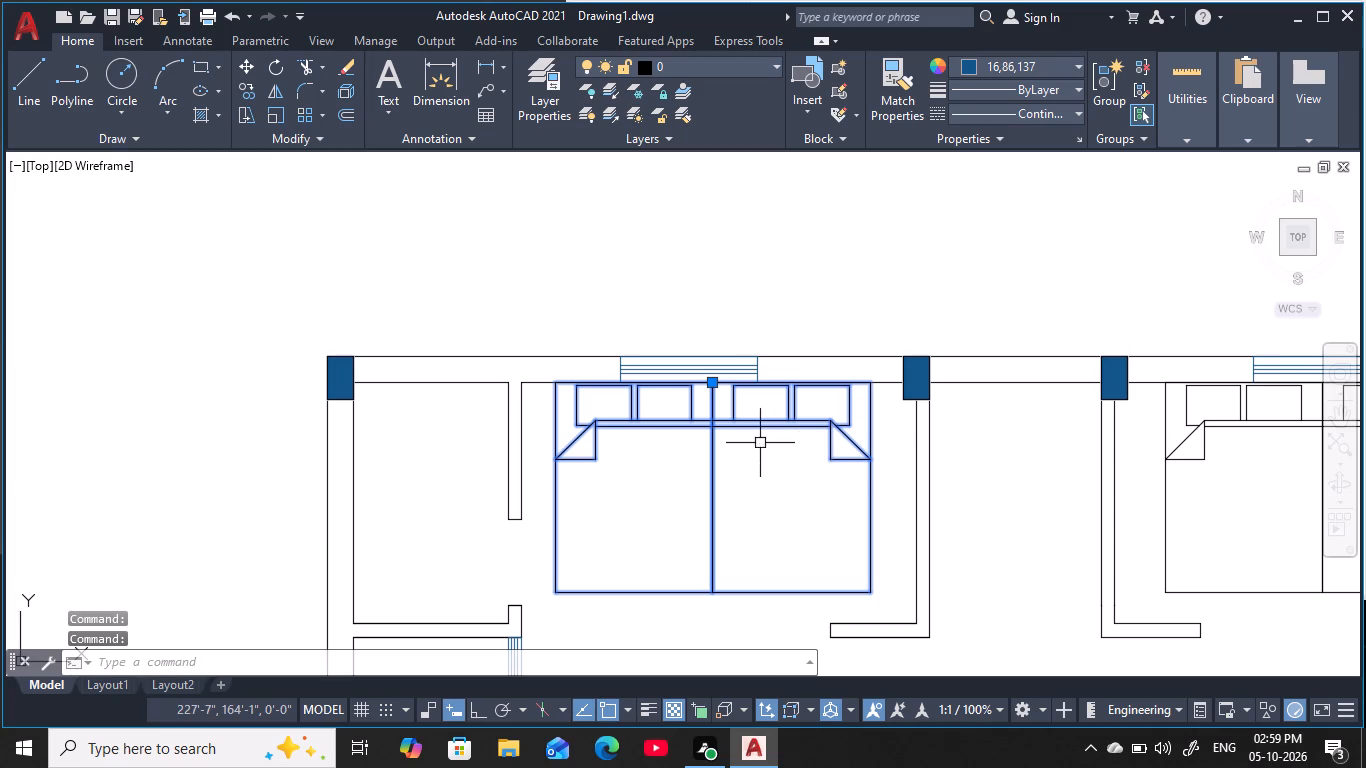
{"action": "left_click", "coordinate": [711, 385]}
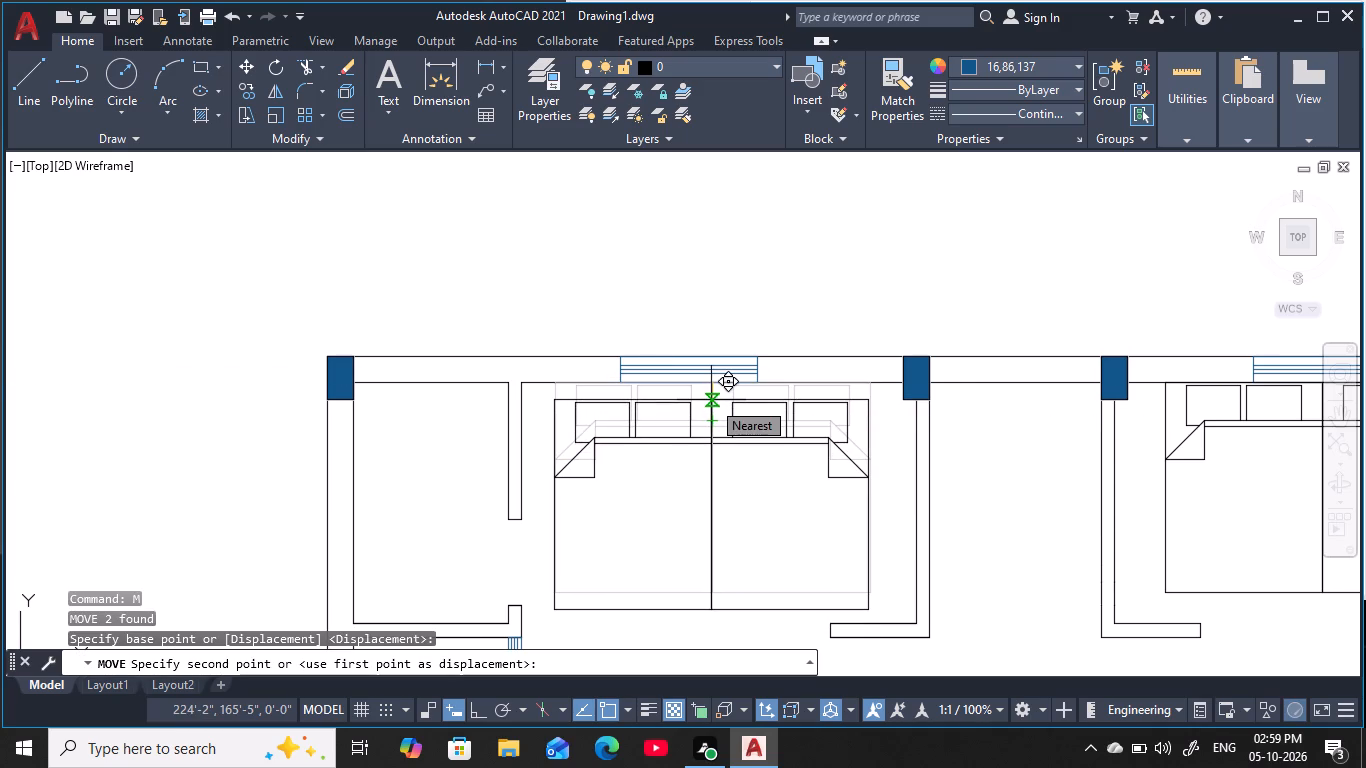
{"action": "left_click", "coordinate": [711, 400]}
Move the northeast bedroom's bed pair about 7 inches south, off the north exterior wall.
{"action": "middle_click_drag", "start_coordinate": [964, 475], "coordinate": [771, 367]}
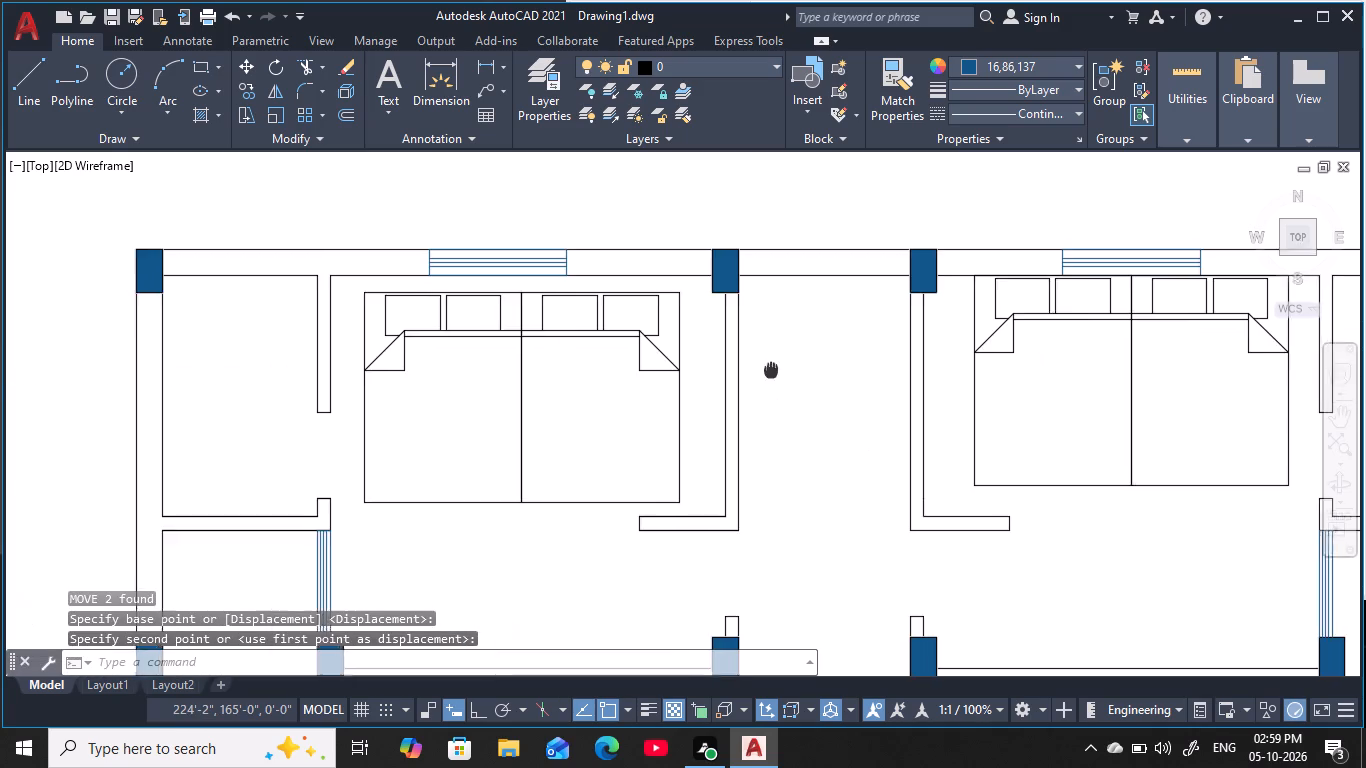
{"action": "middle_click_drag", "start_coordinate": [771, 367], "coordinate": [765, 363]}
{"action": "scroll", "coordinate": [755, 375], "scroll_direction": "down", "scroll_amount": 1}
{"action": "middle_click_drag", "start_coordinate": [752, 378], "coordinate": [667, 400]}
{"action": "key", "text": "space"}
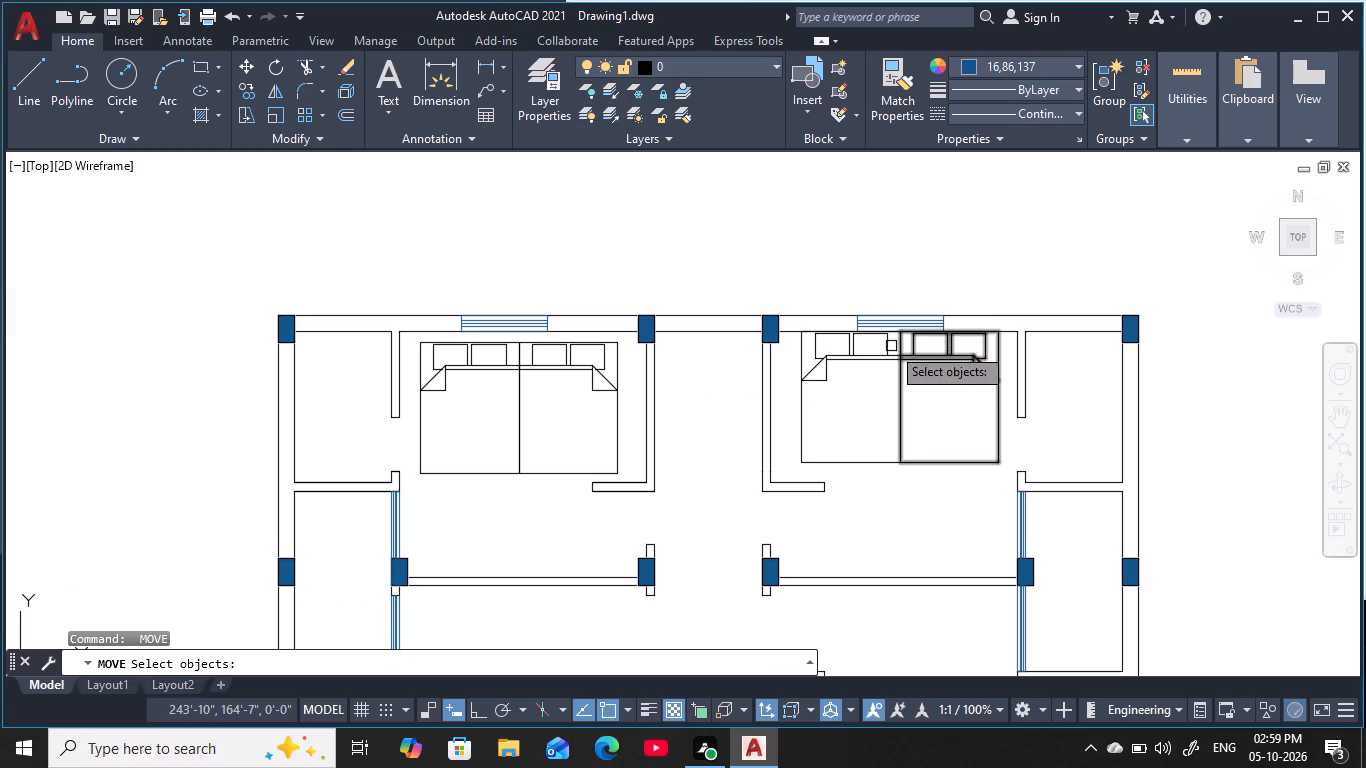
{"action": "key", "text": "space"}
{"action": "left_click", "coordinate": [881, 364]}
{"action": "left_click", "coordinate": [921, 354]}
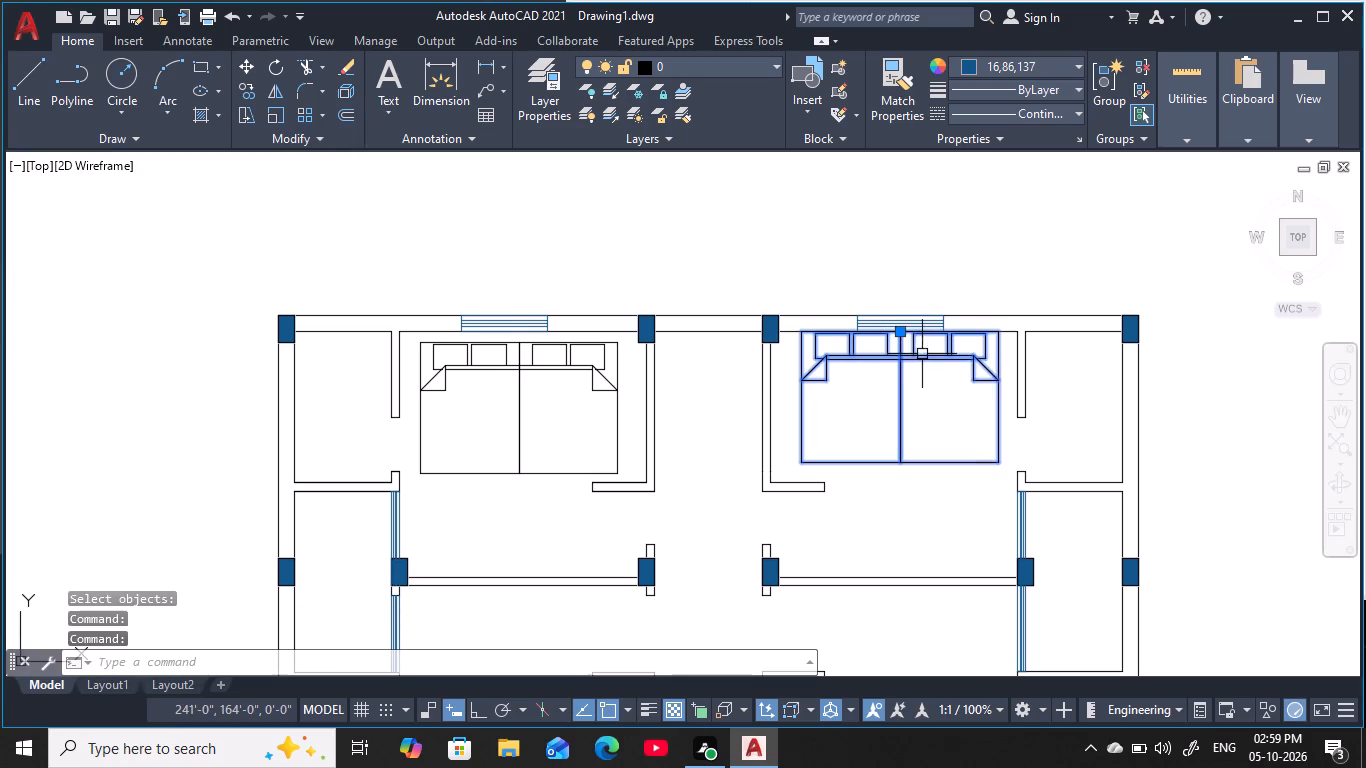
{"action": "key", "text": "space"}
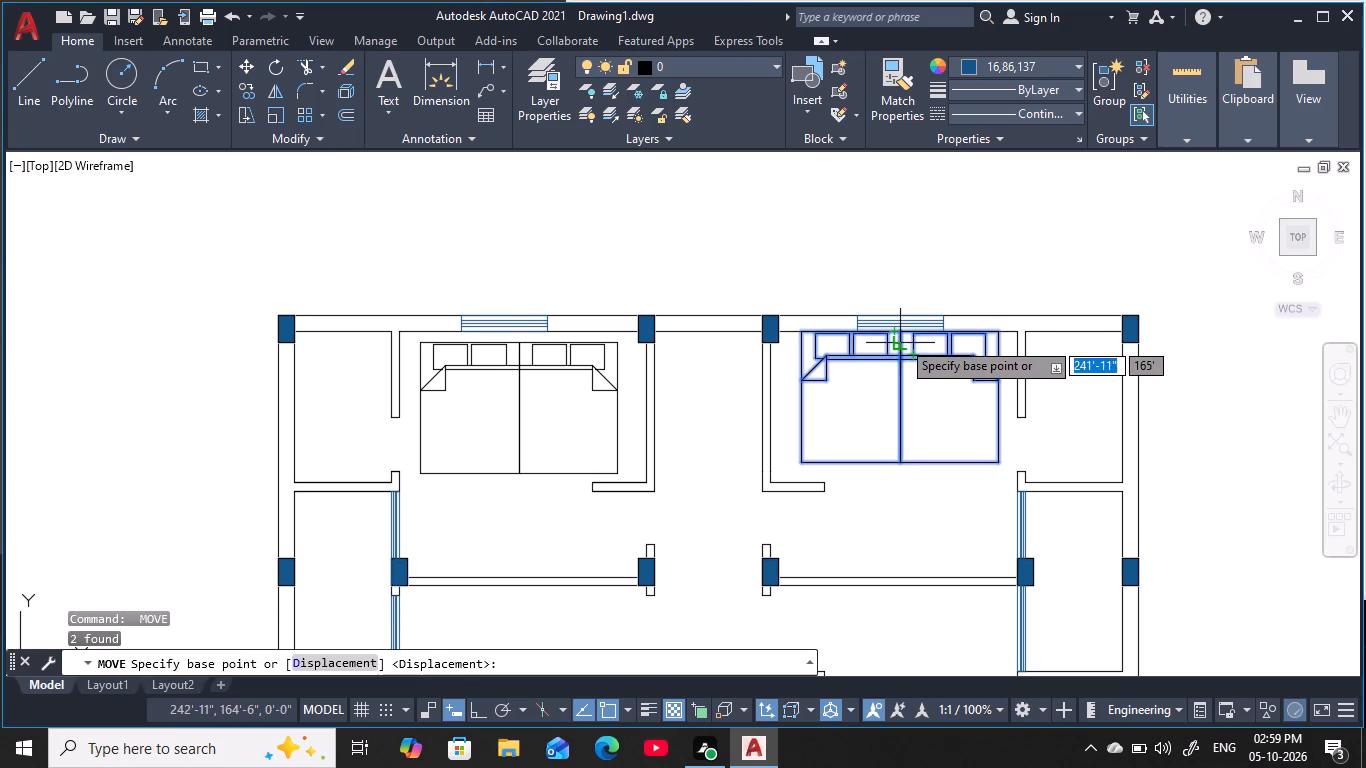
{"action": "left_click", "coordinate": [901, 340]}
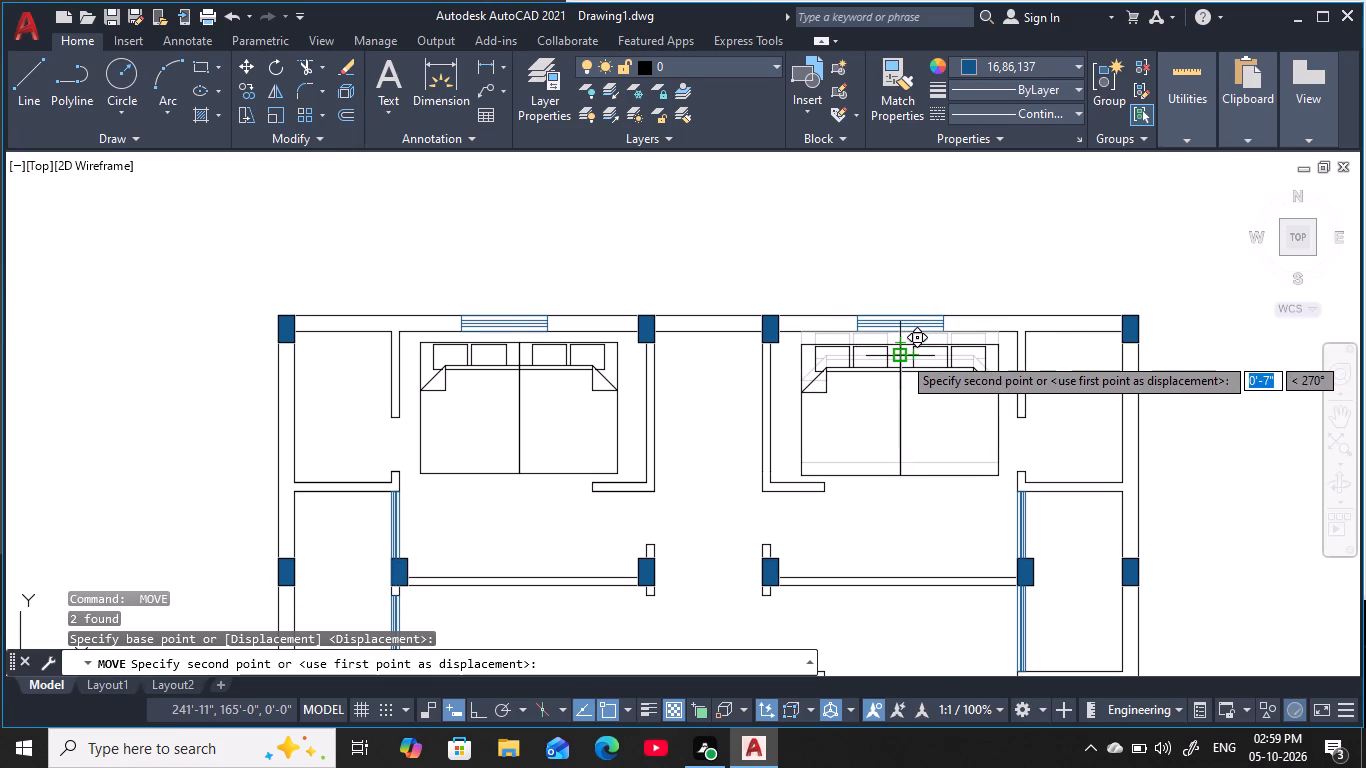
{"action": "left_click", "coordinate": [902, 355]}
Move the west-side bed pair on the north side of the building's middle shared wall slightly north, off that wall.
{"action": "middle_click_drag", "start_coordinate": [907, 400], "coordinate": [900, 288]}
{"action": "scroll", "coordinate": [893, 384], "scroll_direction": "down", "scroll_amount": 1}
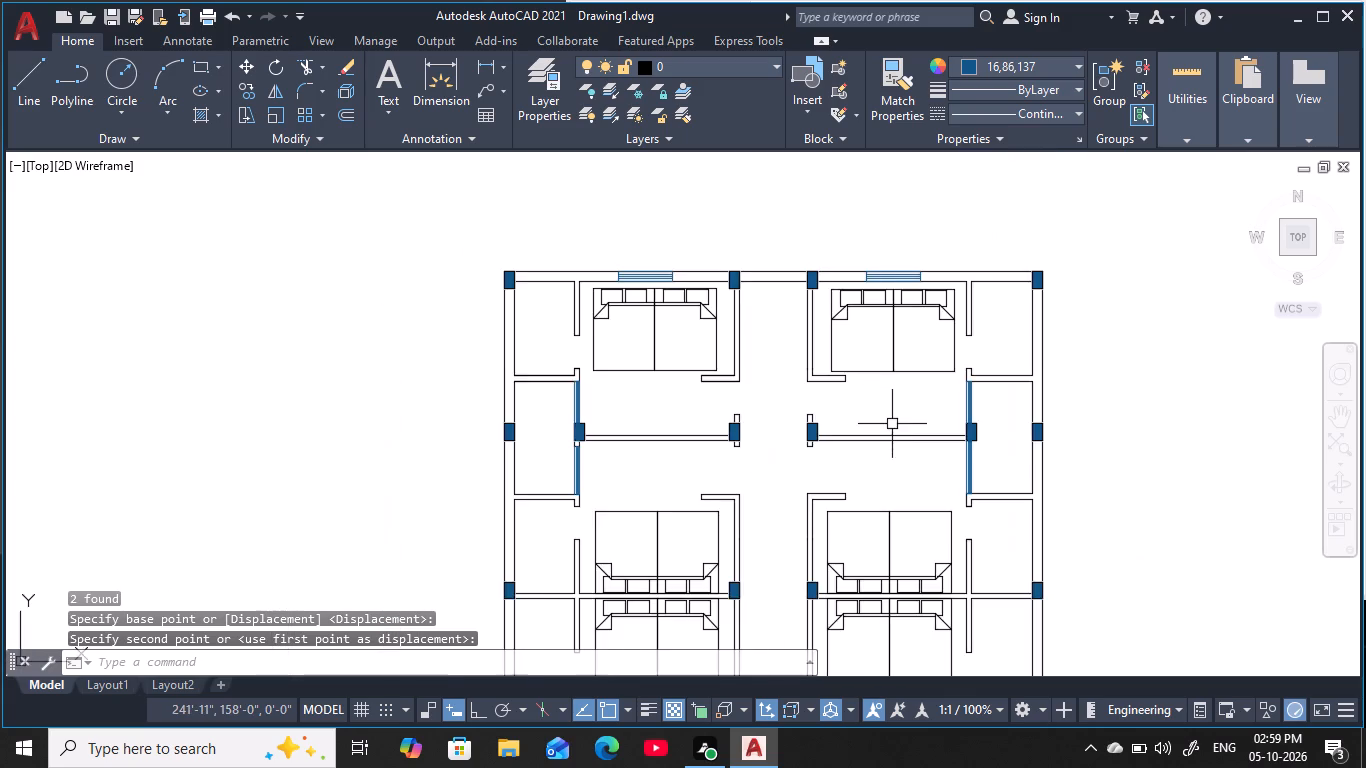
{"action": "middle_click_drag", "start_coordinate": [890, 427], "coordinate": [974, 286]}
{"action": "middle_click_drag", "start_coordinate": [842, 369], "coordinate": [849, 418]}
{"action": "middle_click_drag", "start_coordinate": [850, 418], "coordinate": [853, 340]}
{"action": "left_click", "coordinate": [783, 408]}
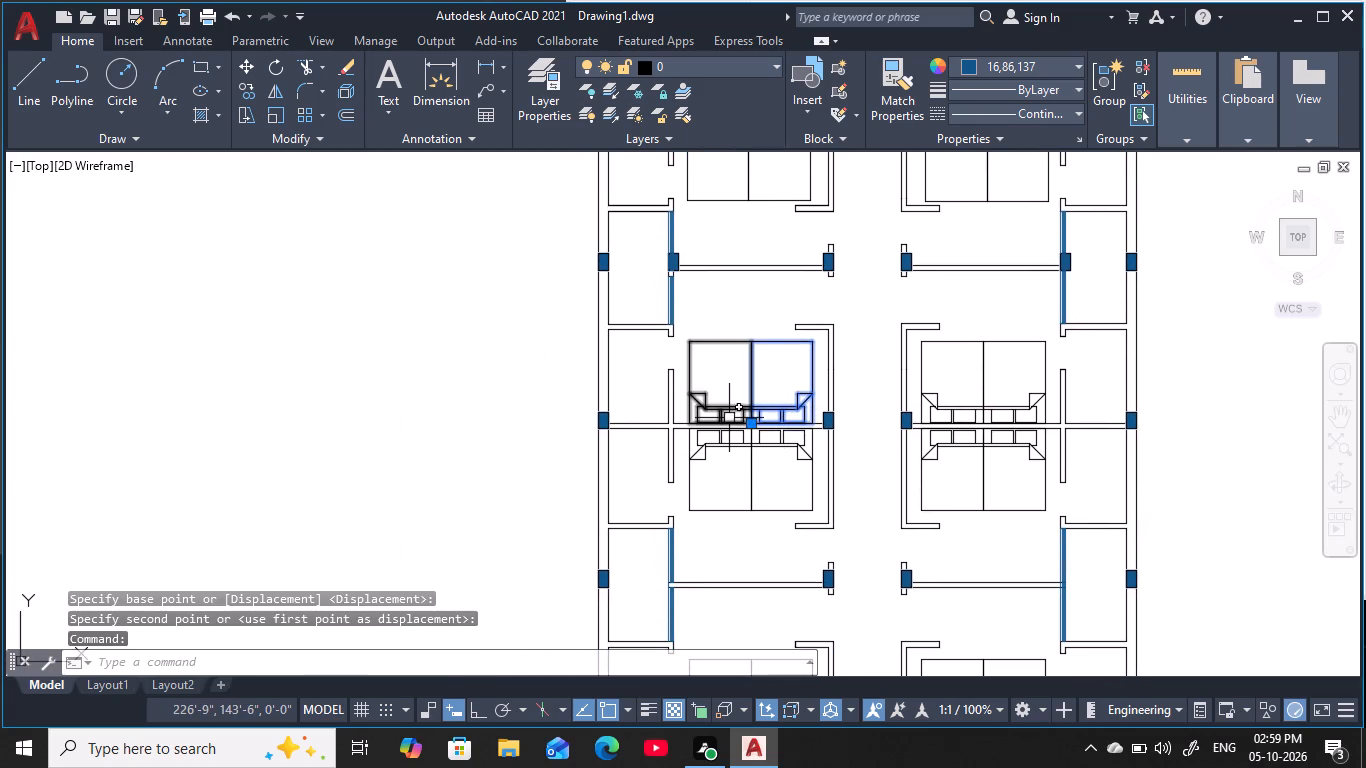
{"action": "left_click", "coordinate": [728, 414]}
{"action": "key", "text": "space"}
{"action": "left_click", "coordinate": [752, 428]}
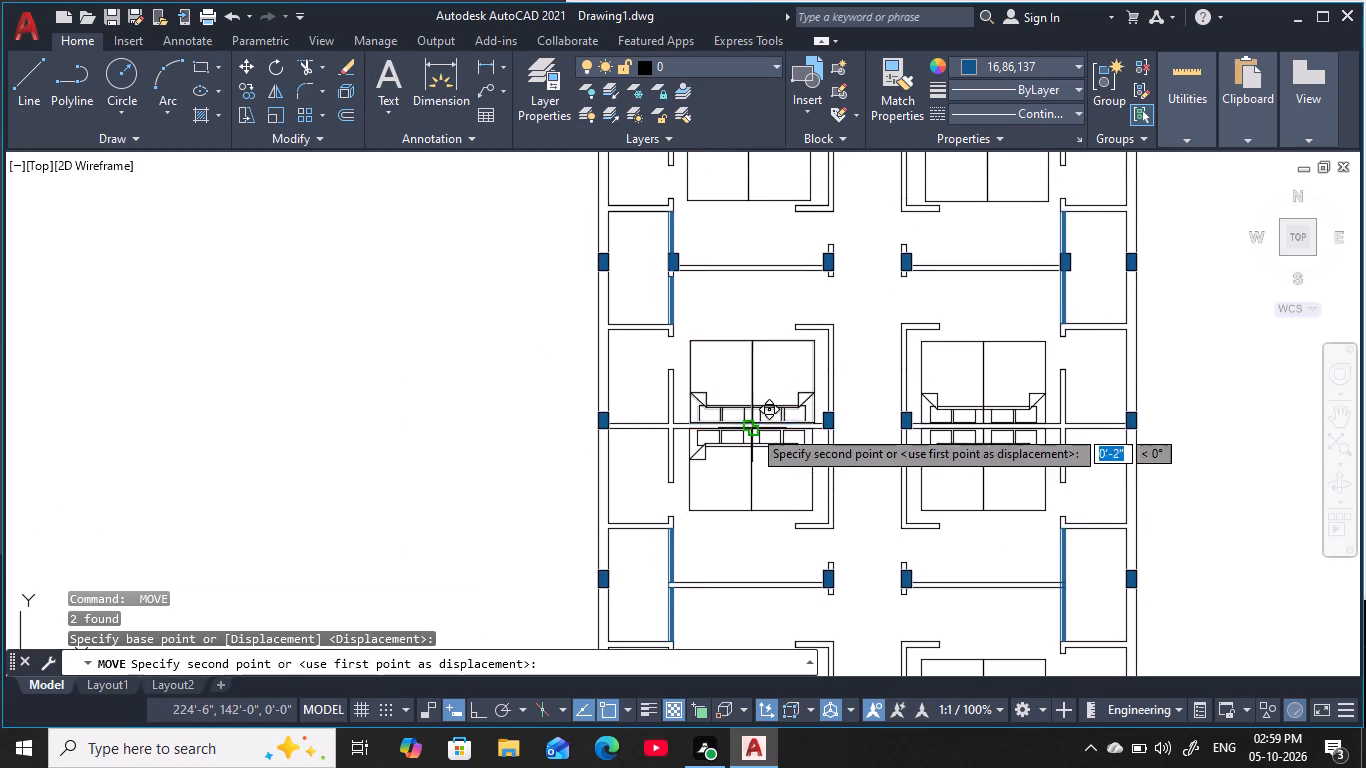
{"action": "left_click", "coordinate": [751, 421]}
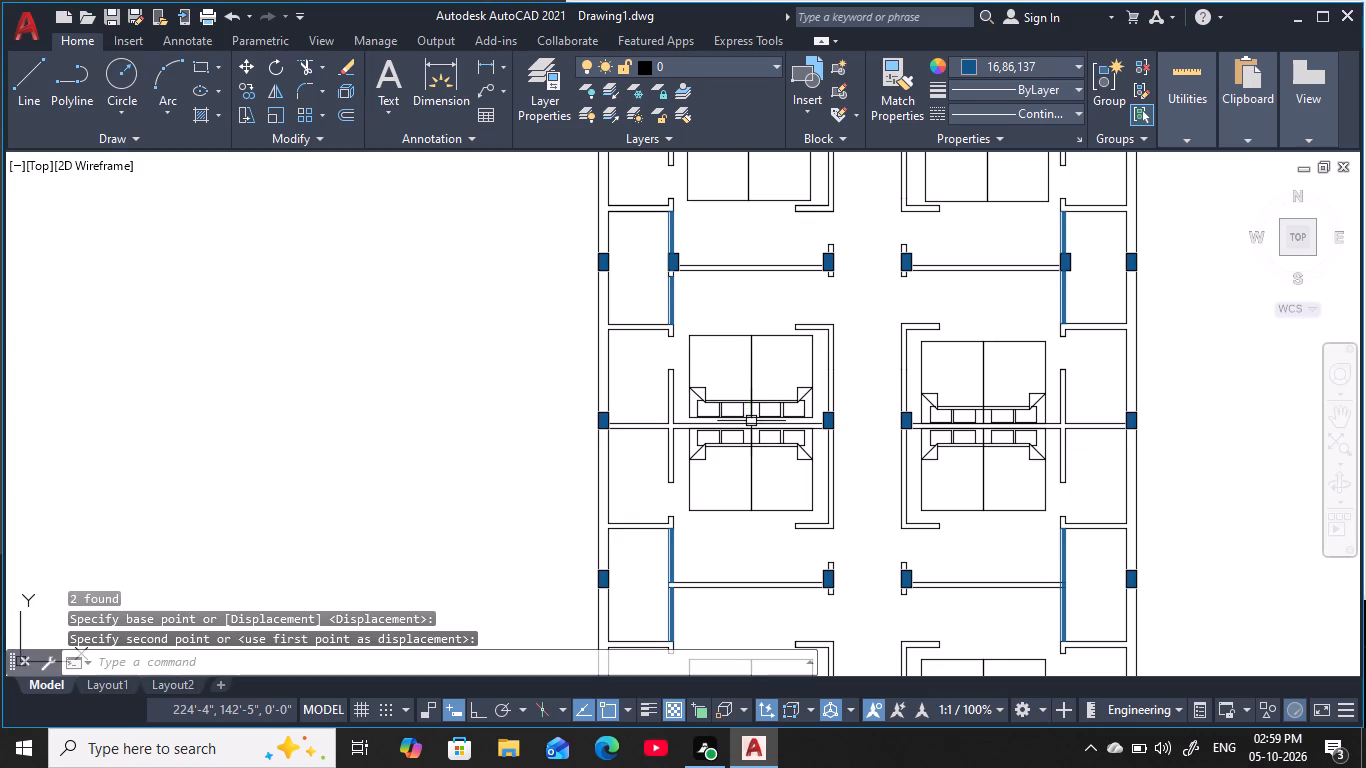
Move the east-side bed pair on the north side of the middle shared wall about 6 inches north, off that wall.
{"action": "middle_click_drag", "start_coordinate": [902, 446], "coordinate": [792, 449]}
{"action": "left_click", "coordinate": [904, 421]}
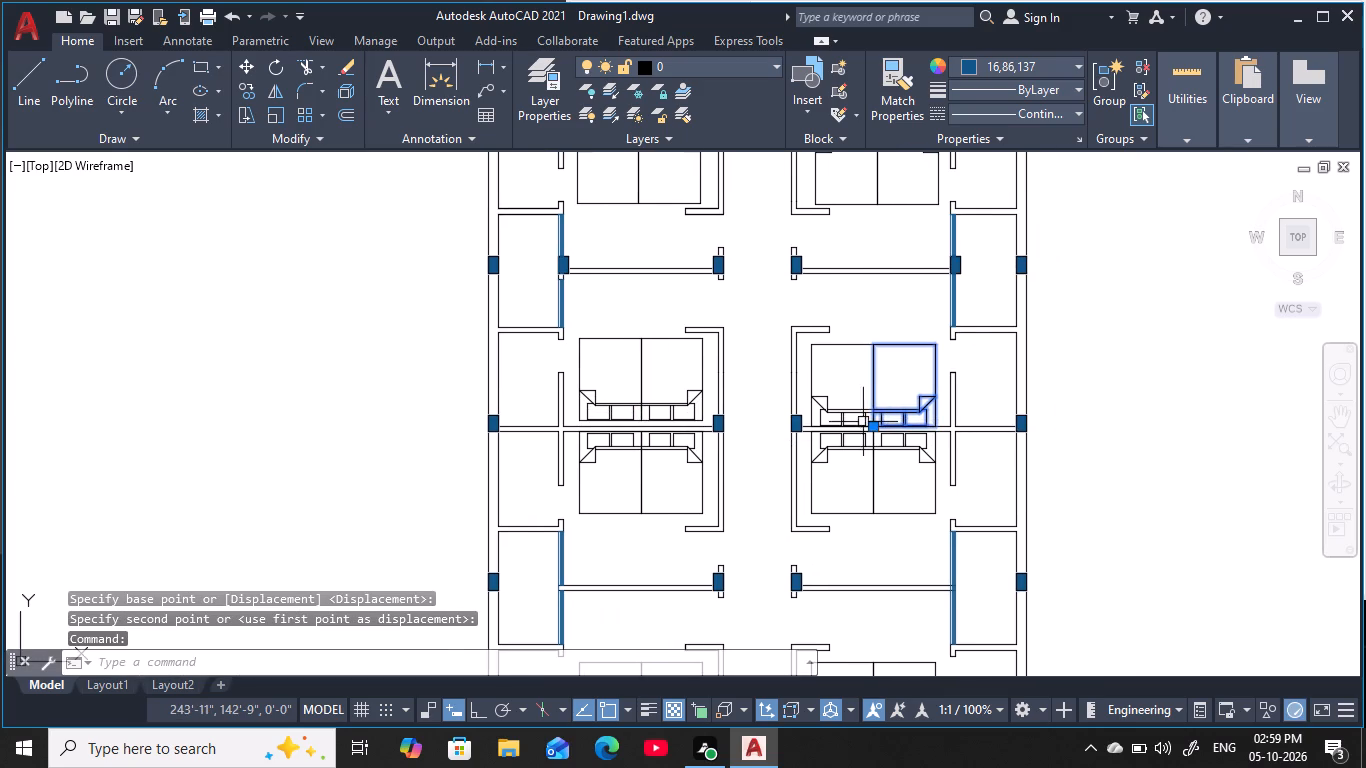
{"action": "left_click", "coordinate": [853, 420]}
{"action": "left_click", "coordinate": [848, 409]}
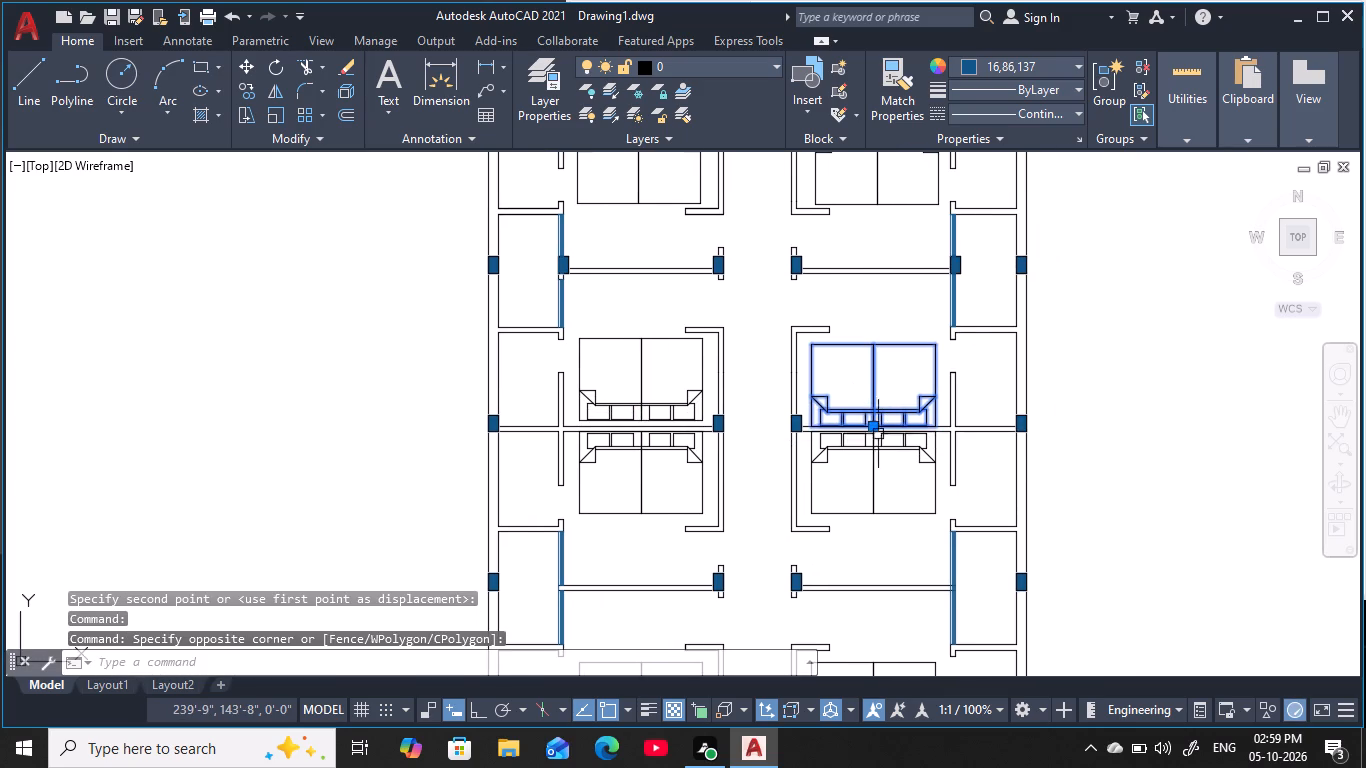
{"action": "key", "text": "space"}
{"action": "scroll", "coordinate": [877, 426], "scroll_direction": "up", "scroll_amount": 2}
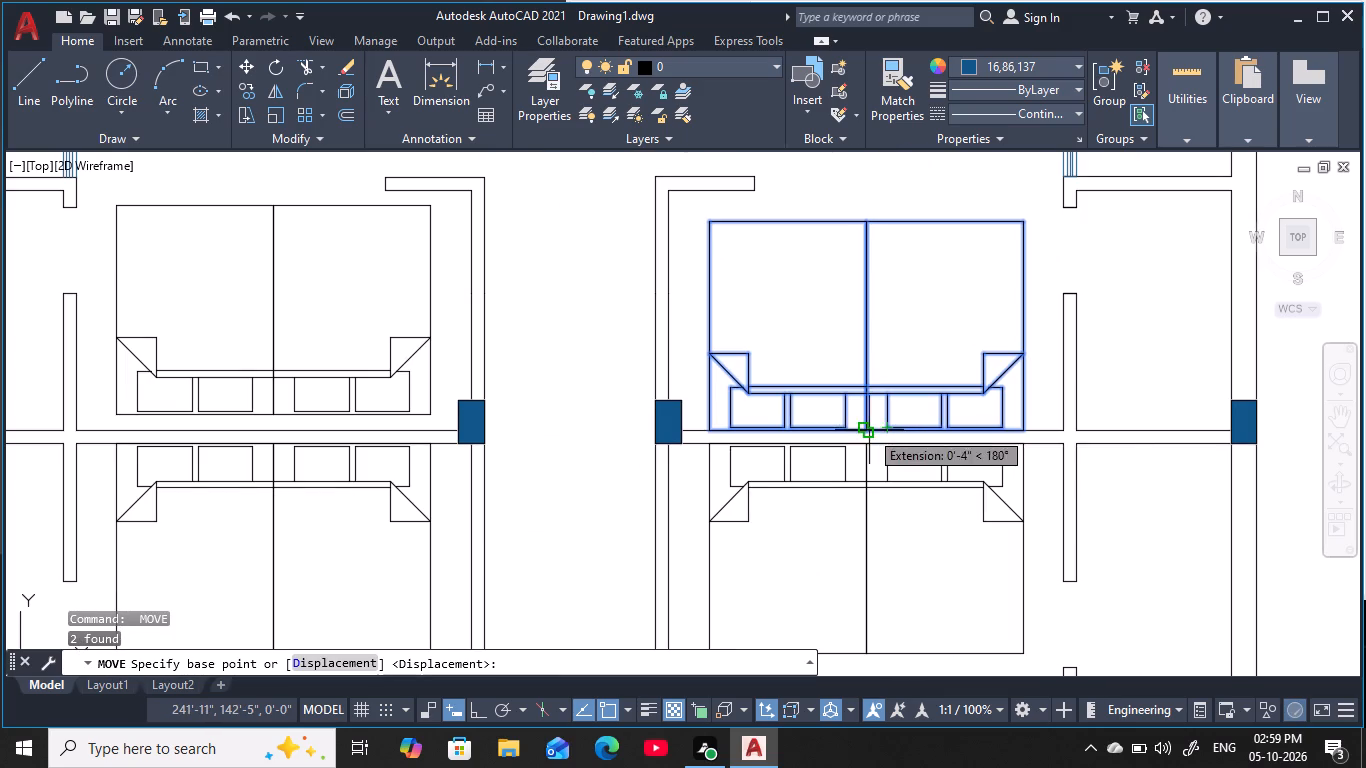
{"action": "left_click", "coordinate": [867, 430]}
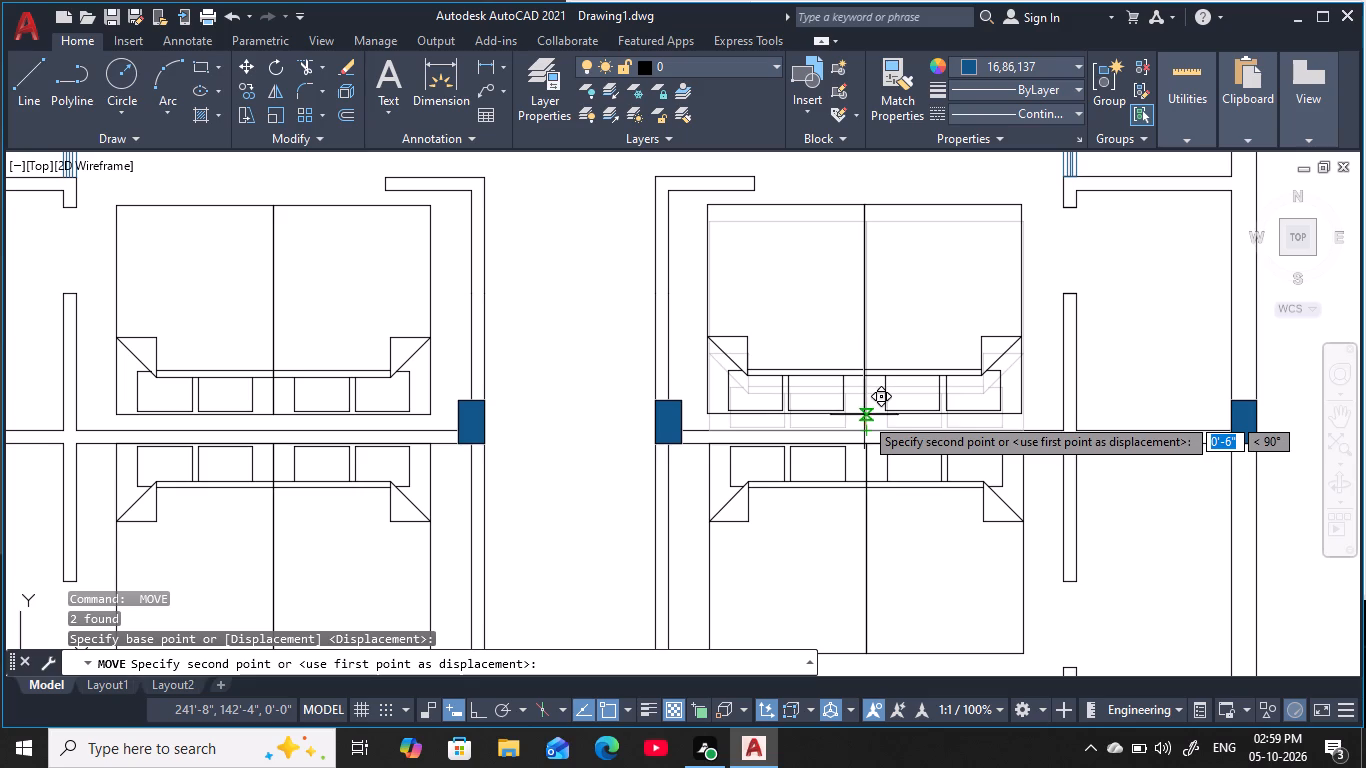
{"action": "left_click", "coordinate": [863, 417]}
Move the east-side bed pair on the south side of the middle shared wall about 7 inches south.
{"action": "middle_click_drag", "start_coordinate": [891, 420], "coordinate": [898, 351]}
{"action": "scroll", "coordinate": [898, 351], "scroll_direction": "down", "scroll_amount": 2}
{"action": "middle_click_drag", "start_coordinate": [903, 440], "coordinate": [904, 422]}
{"action": "scroll", "coordinate": [891, 385], "scroll_direction": "up", "scroll_amount": 2}
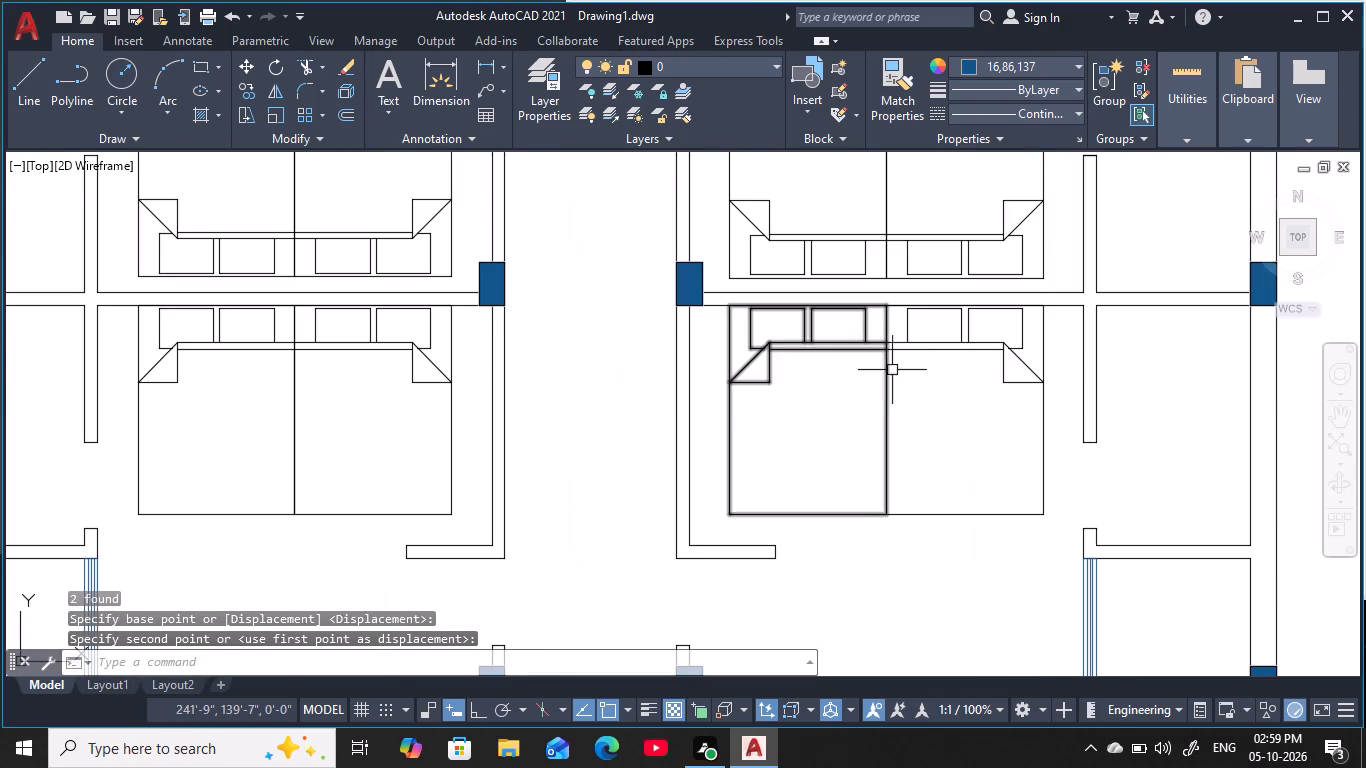
{"action": "left_click", "coordinate": [919, 340]}
{"action": "left_click", "coordinate": [864, 353]}
{"action": "key", "text": "space"}
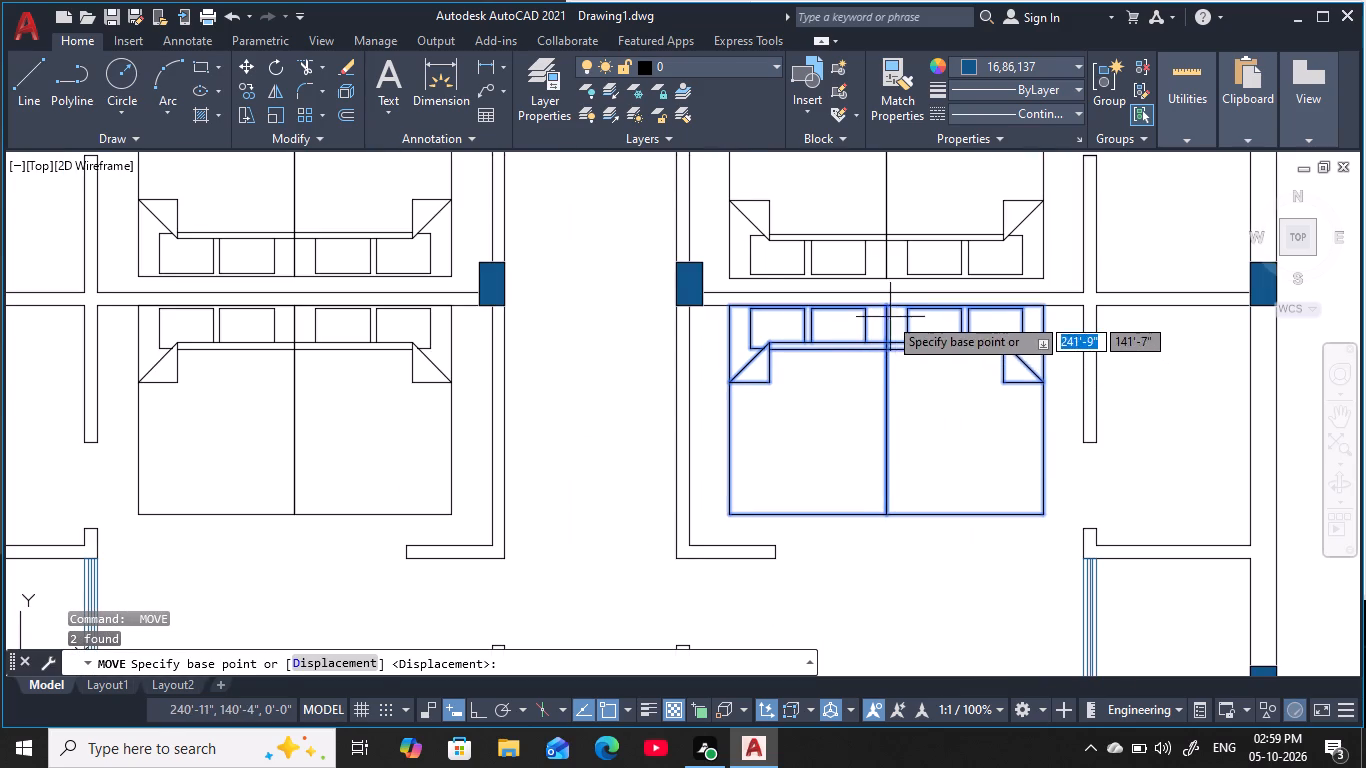
{"action": "left_click", "coordinate": [887, 310]}
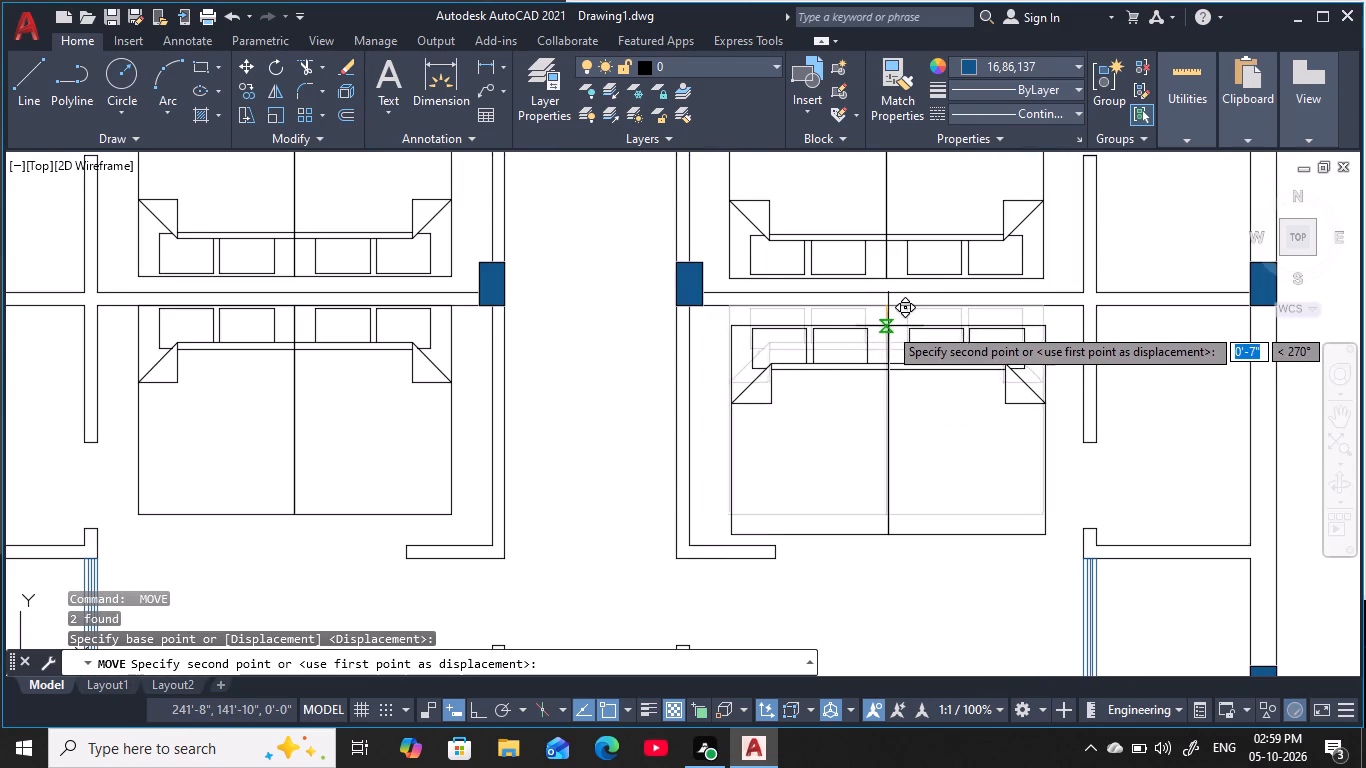
{"action": "left_click", "coordinate": [887, 323]}
Move the west-side bed pair on the south side of the middle shared wall slightly south, off that wall.
{"action": "middle_click_drag", "start_coordinate": [857, 376], "coordinate": [948, 333]}
{"action": "scroll", "coordinate": [857, 376], "scroll_direction": "up", "scroll_amount": 1}
{"action": "scroll", "coordinate": [784, 381], "scroll_direction": "down", "scroll_amount": 2}
{"action": "middle_click_drag", "start_coordinate": [784, 381], "coordinate": [975, 364]}
{"action": "scroll", "coordinate": [740, 369], "scroll_direction": "up", "scroll_amount": 2}
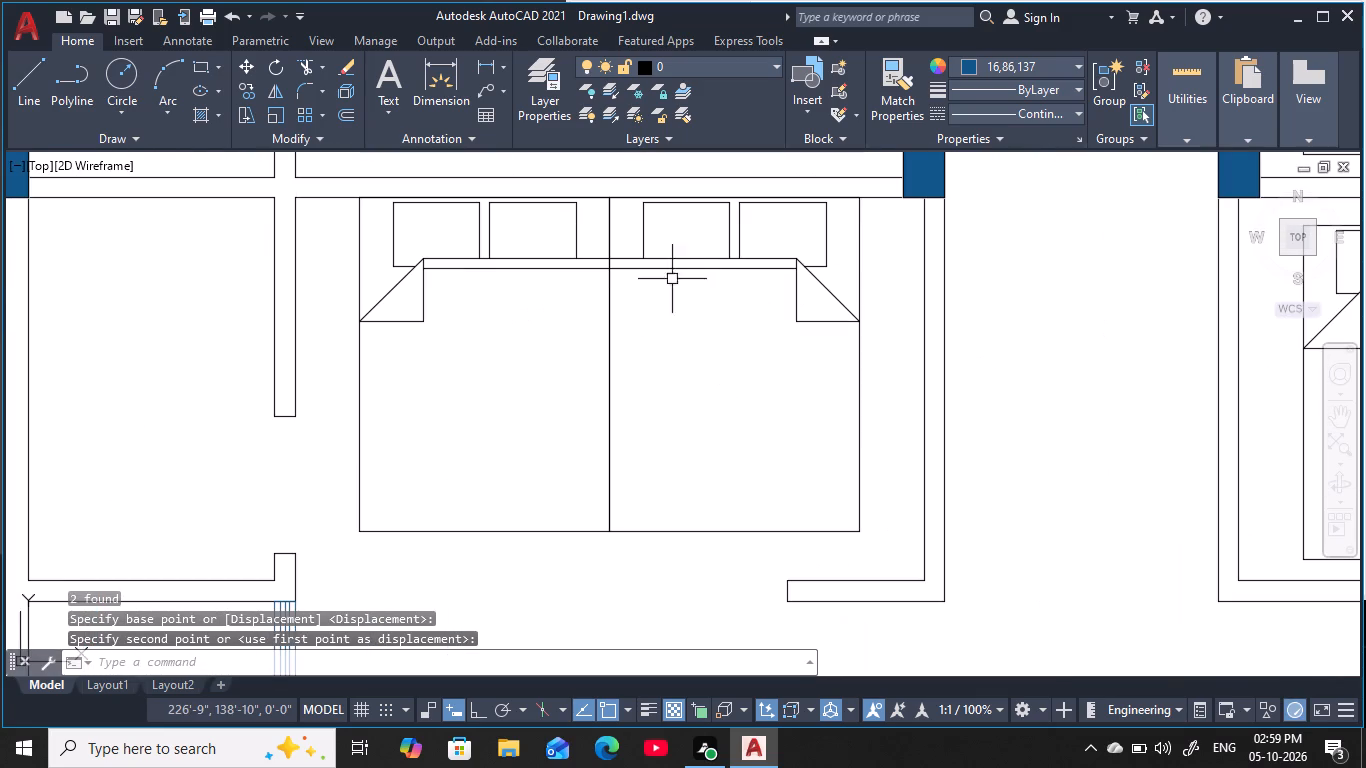
{"action": "left_click", "coordinate": [668, 270]}
{"action": "left_click", "coordinate": [526, 260]}
{"action": "key", "text": "space"}
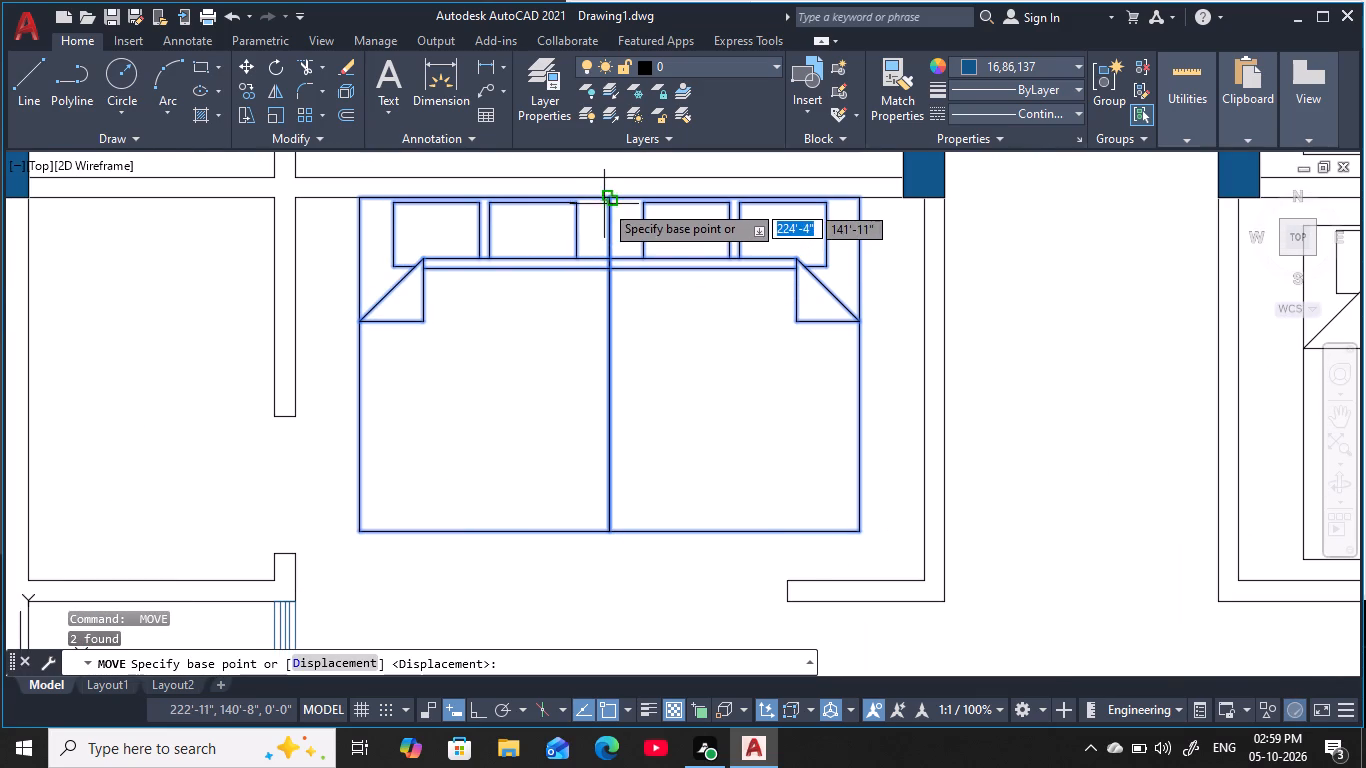
{"action": "left_click", "coordinate": [606, 199]}
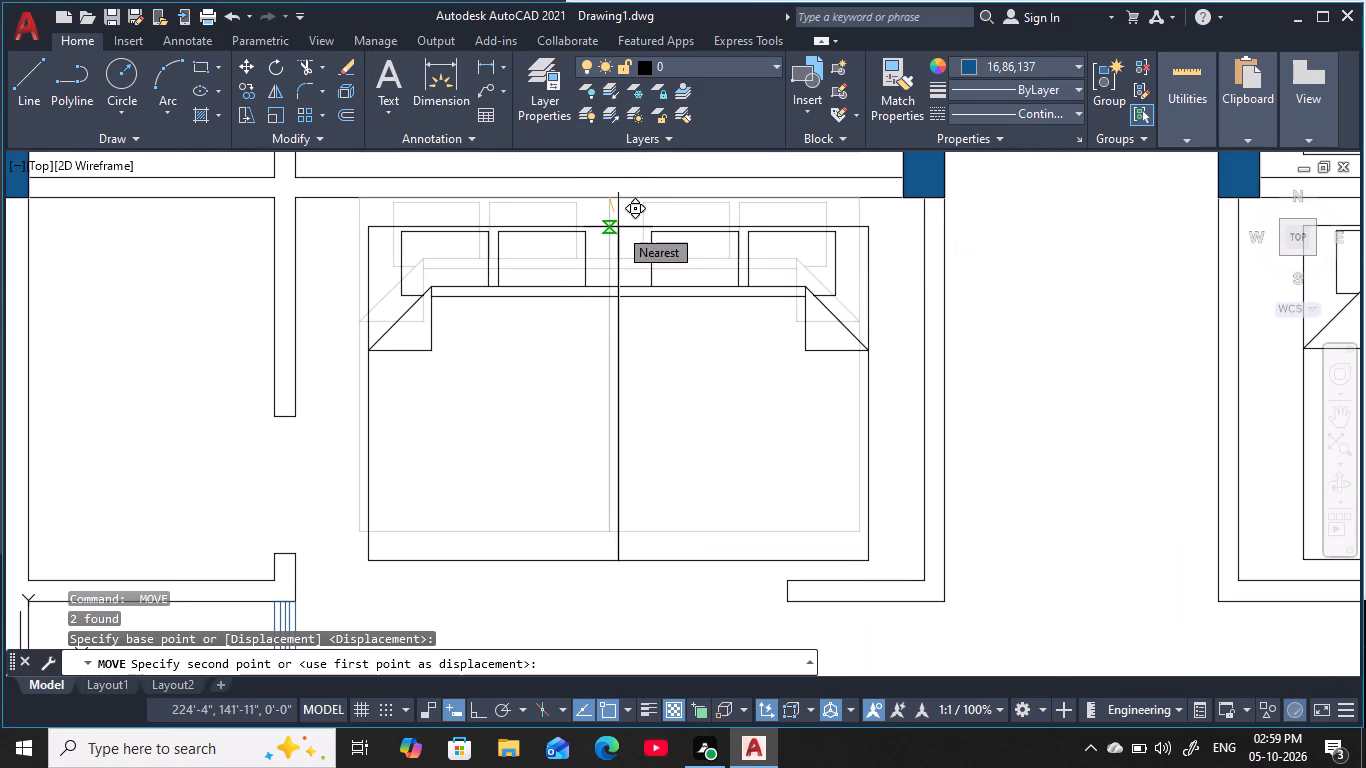
{"action": "left_click", "coordinate": [618, 227]}
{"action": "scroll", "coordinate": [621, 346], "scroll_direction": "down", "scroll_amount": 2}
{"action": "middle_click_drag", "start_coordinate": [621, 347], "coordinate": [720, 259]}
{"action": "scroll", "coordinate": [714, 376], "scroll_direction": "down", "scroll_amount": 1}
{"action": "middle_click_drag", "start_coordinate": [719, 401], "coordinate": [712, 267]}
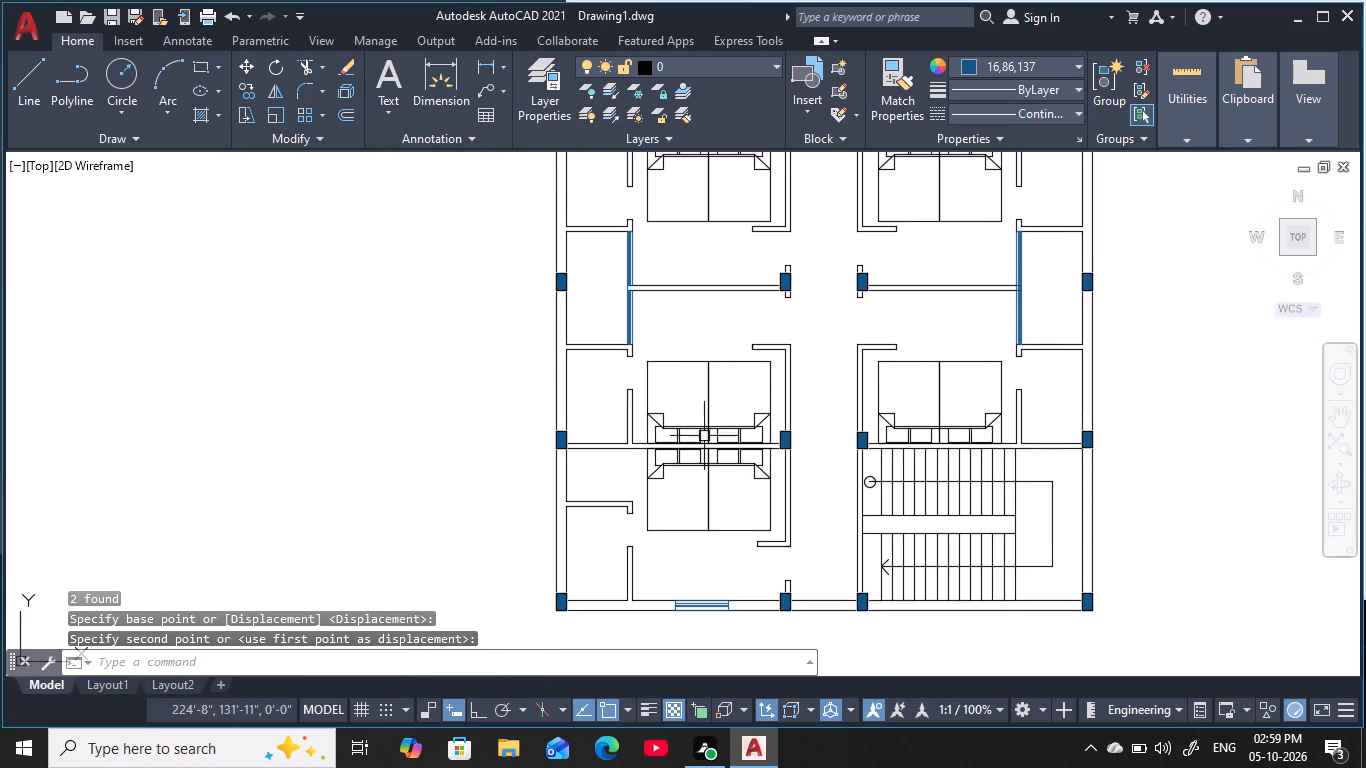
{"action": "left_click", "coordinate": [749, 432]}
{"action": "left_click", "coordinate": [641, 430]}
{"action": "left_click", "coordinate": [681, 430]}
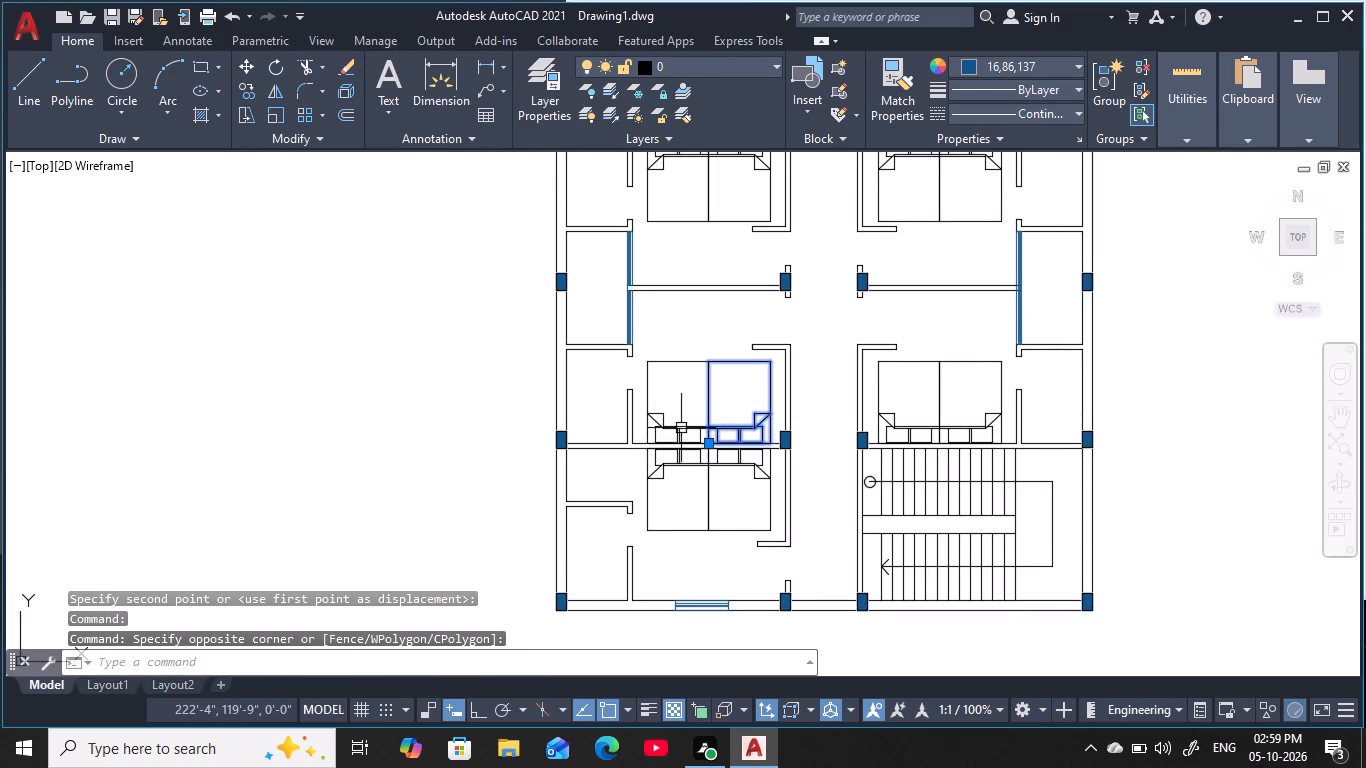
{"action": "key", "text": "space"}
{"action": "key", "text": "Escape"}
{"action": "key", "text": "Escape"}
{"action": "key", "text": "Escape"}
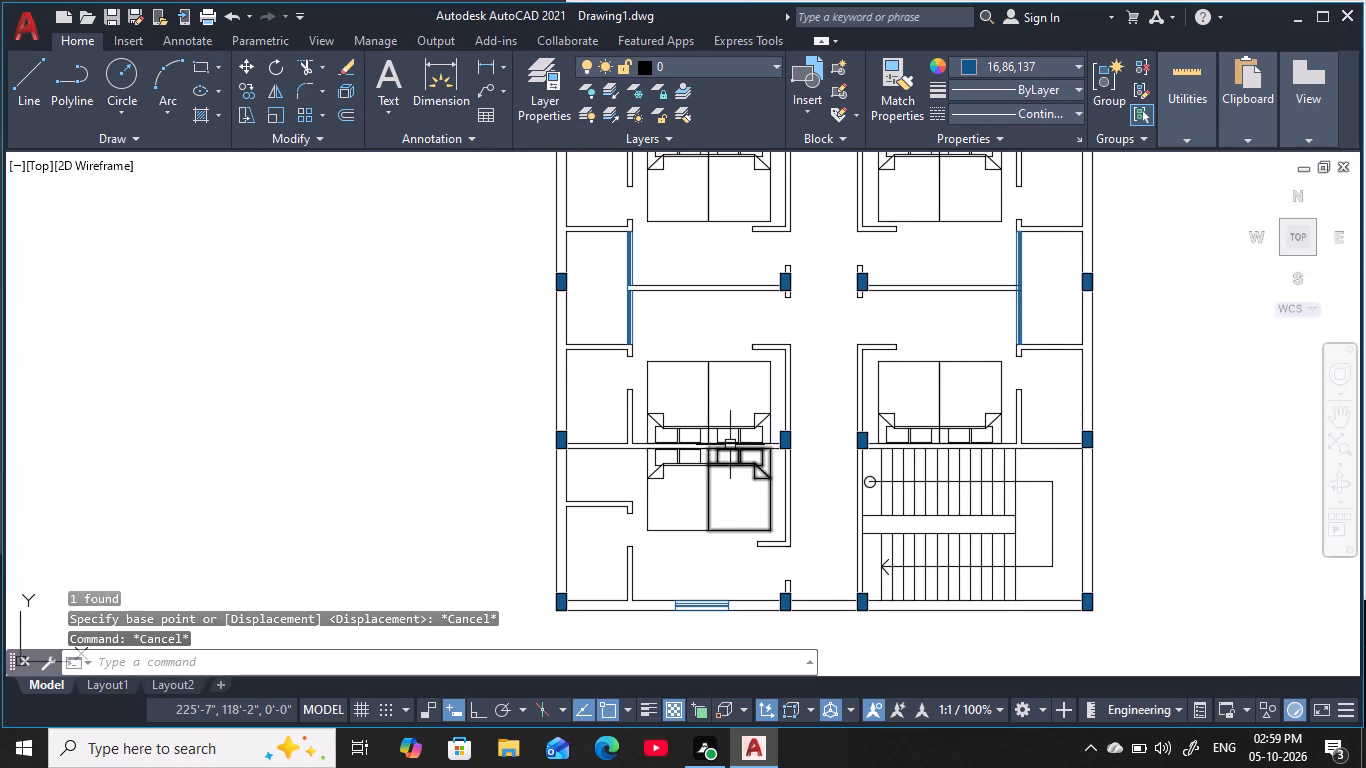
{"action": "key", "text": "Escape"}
Move the bed pair directly north of the southwest bedroom slightly northwest, off the shared wall.
{"action": "left_click", "coordinate": [741, 431]}
{"action": "left_click", "coordinate": [675, 432]}
{"action": "key", "text": "space"}
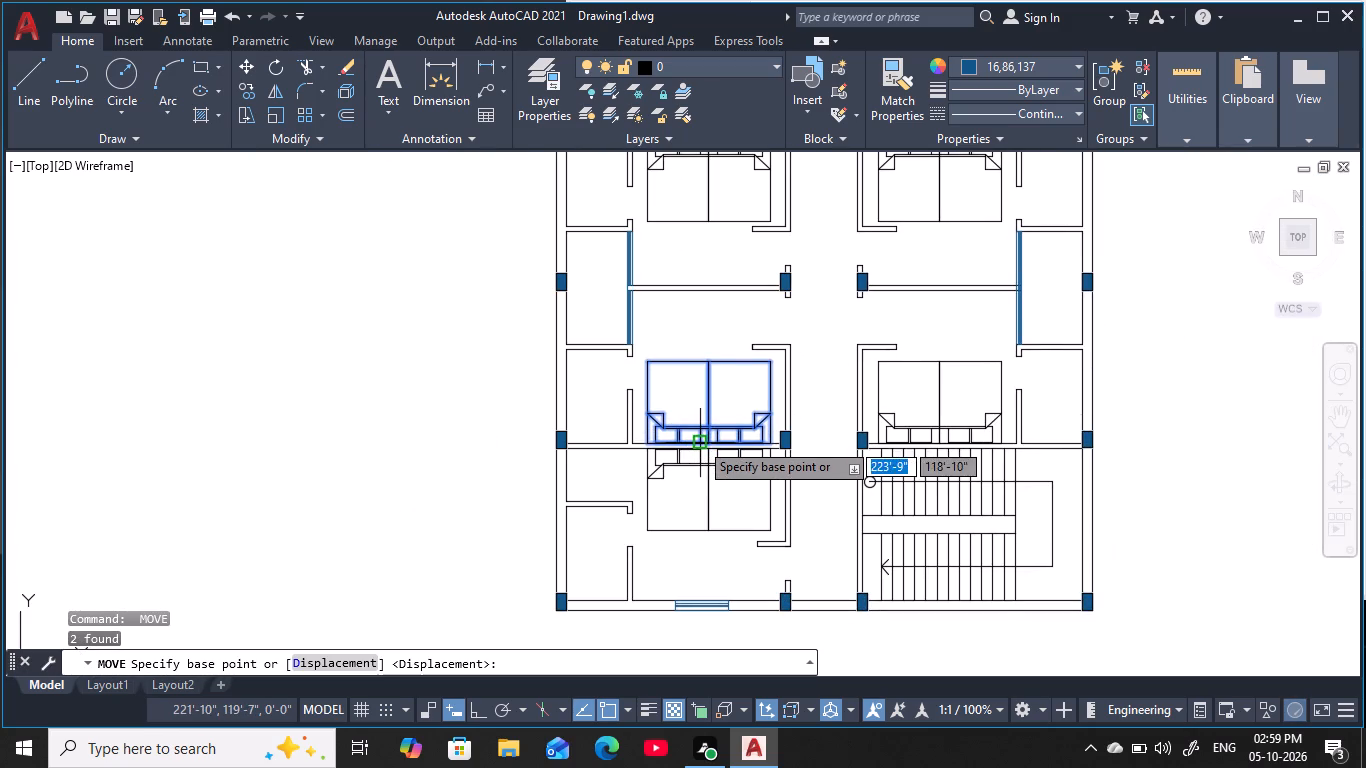
{"action": "left_click", "coordinate": [710, 440]}
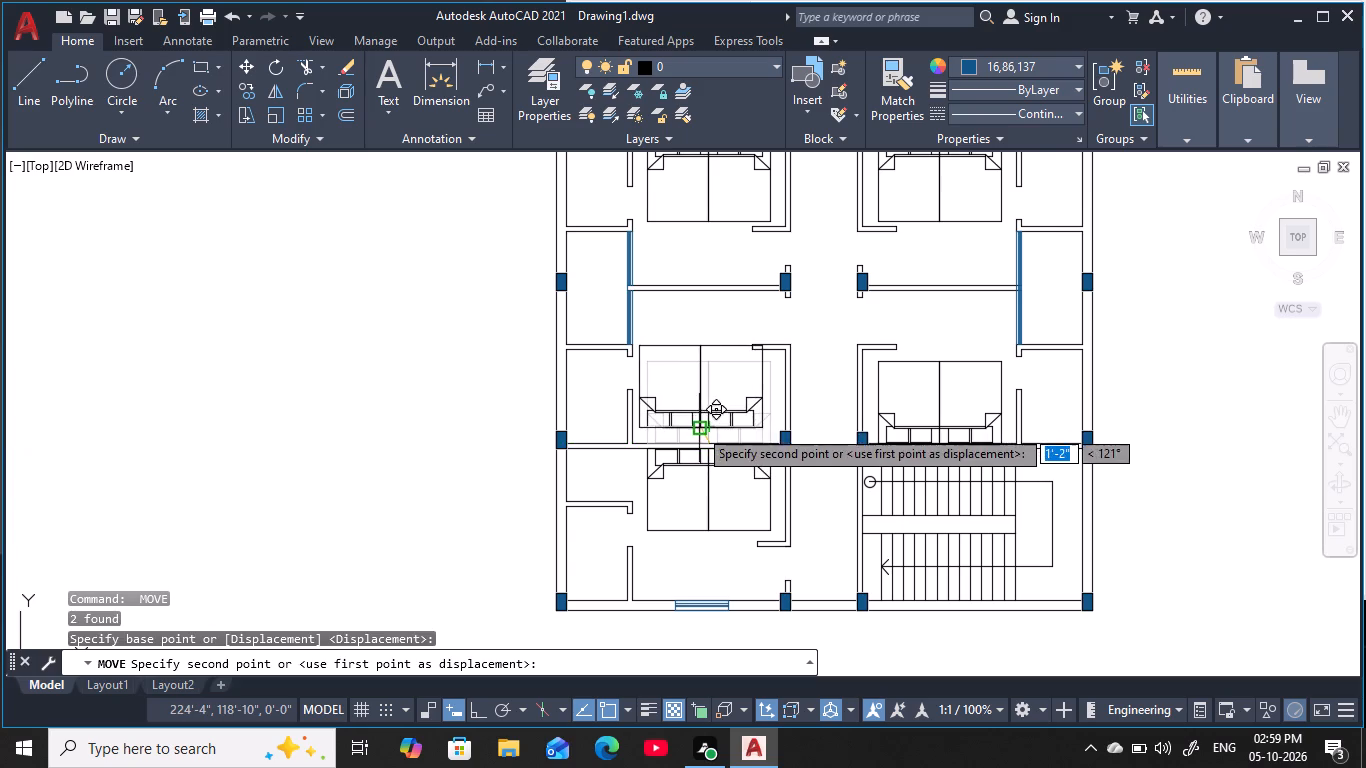
{"action": "left_click", "coordinate": [703, 436]}
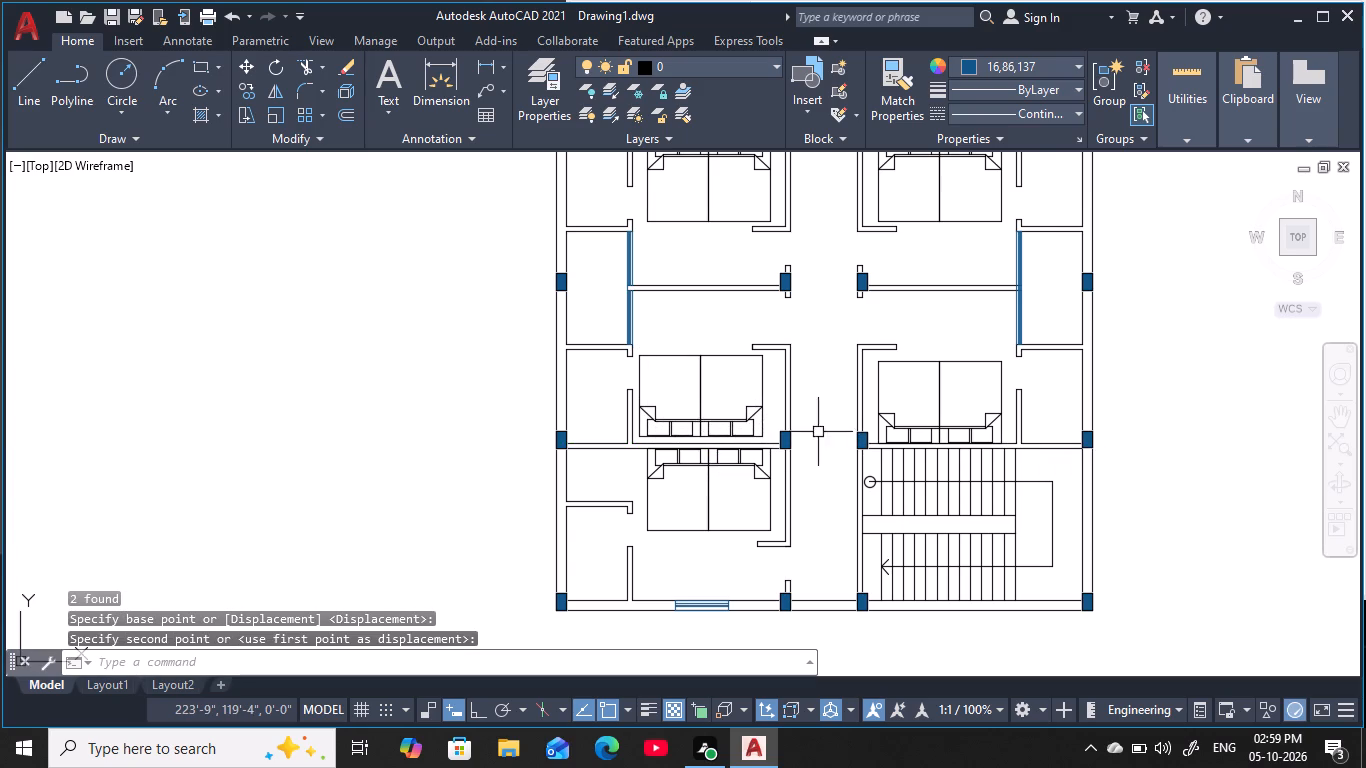
Move the bed pair directly north of the staircase about 5 inches north, off the shared wall.
{"action": "left_click", "coordinate": [950, 433]}
{"action": "left_click", "coordinate": [910, 435]}
{"action": "key", "text": "space"}
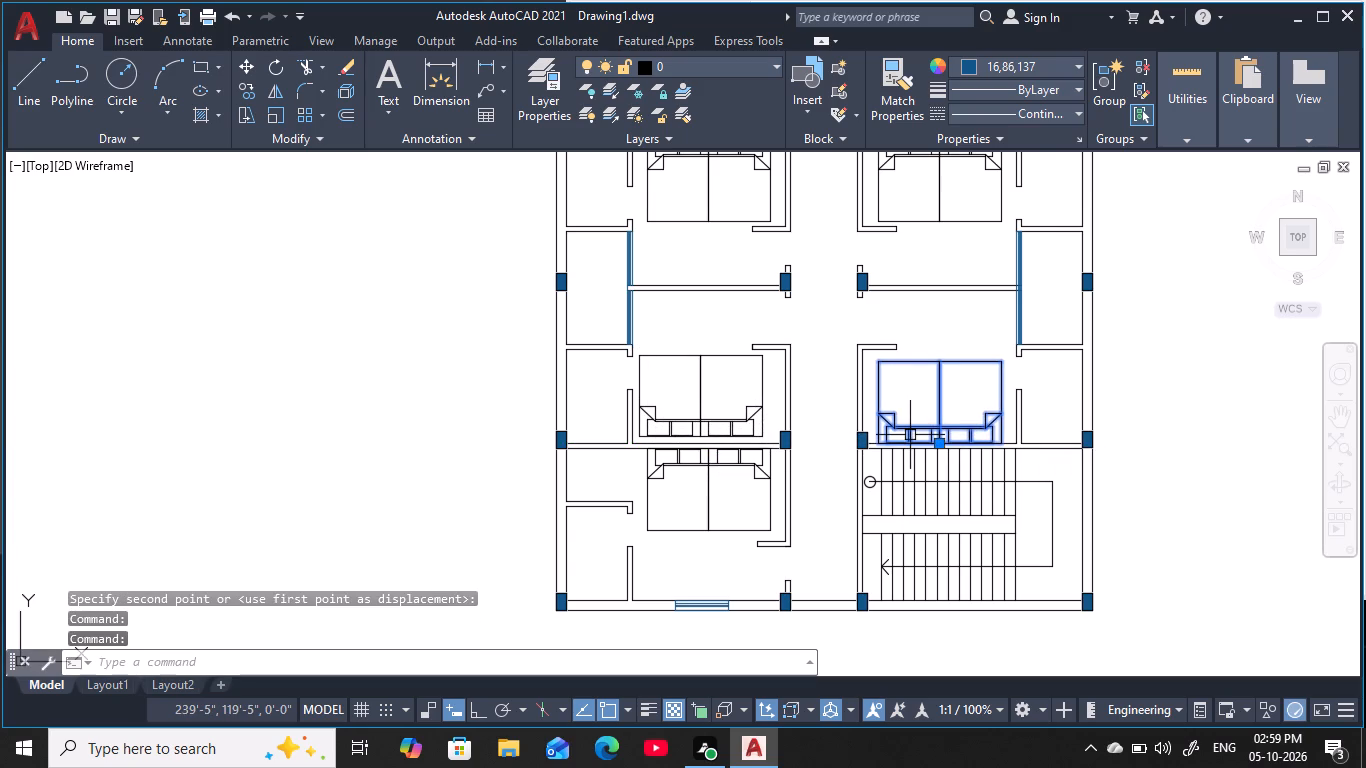
{"action": "left_click", "coordinate": [937, 445]}
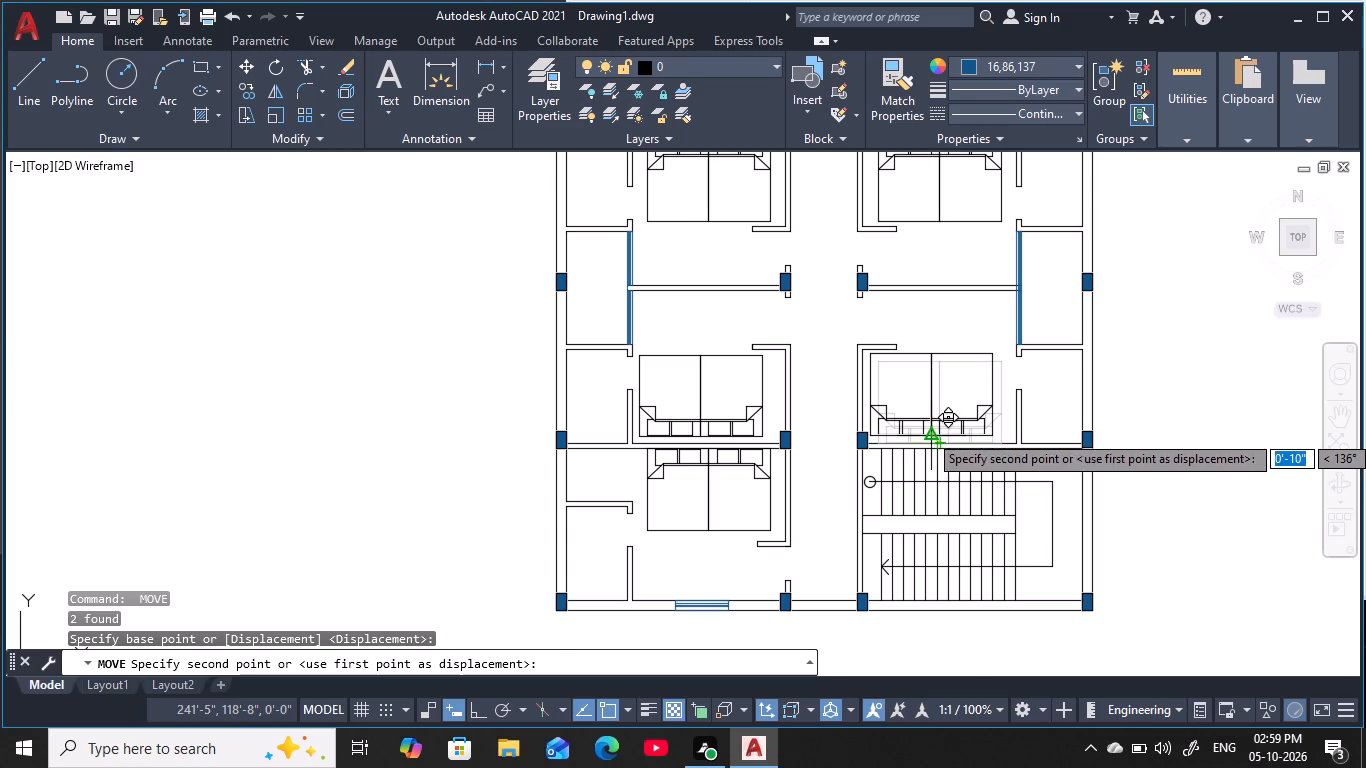
{"action": "scroll", "coordinate": [932, 433], "scroll_direction": "up", "scroll_amount": 2}
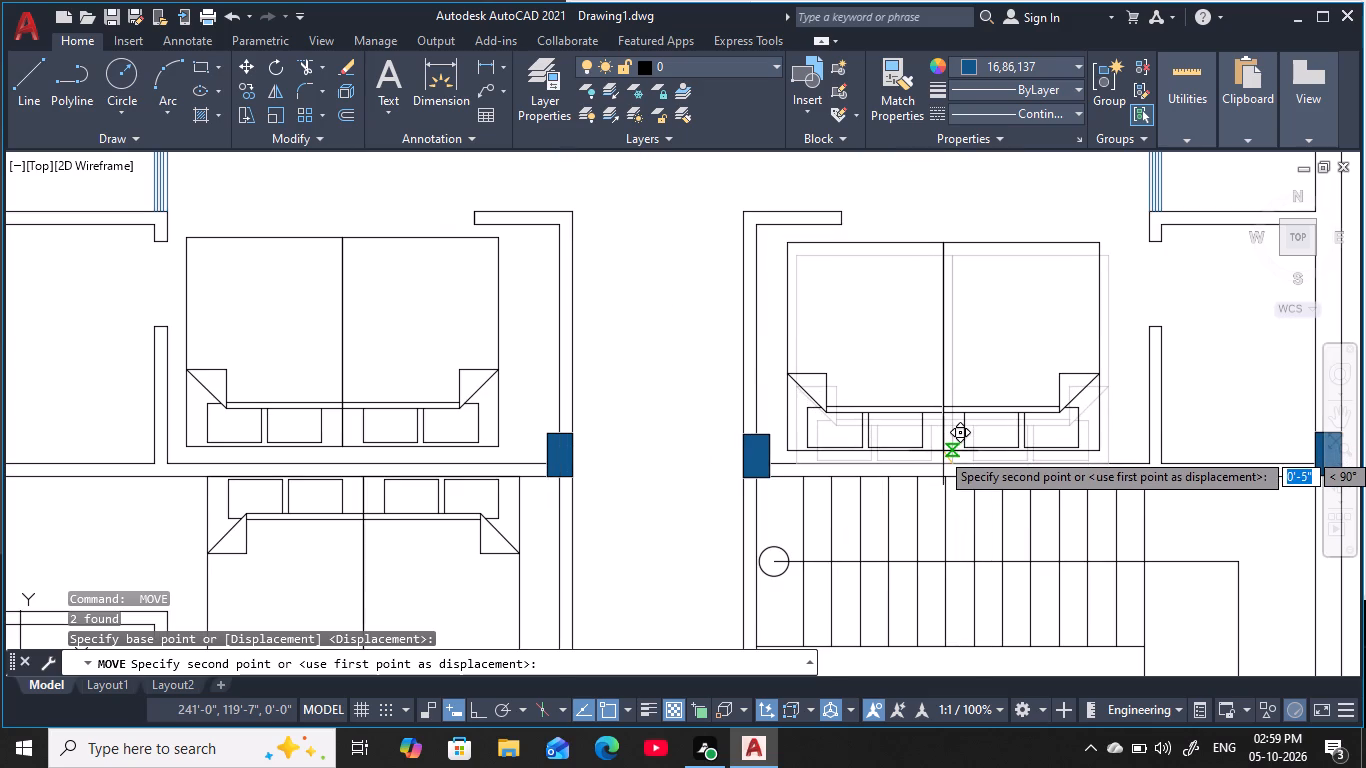
{"action": "left_click", "coordinate": [943, 451]}
Move the southwest bedroom's bed pair about 4 inches south, off the wall behind its headboards.
{"action": "middle_click_drag", "start_coordinate": [944, 460], "coordinate": [937, 302]}
{"action": "scroll", "coordinate": [937, 301], "scroll_direction": "down", "scroll_amount": 2}
{"action": "middle_click_drag", "start_coordinate": [907, 442], "coordinate": [948, 378]}
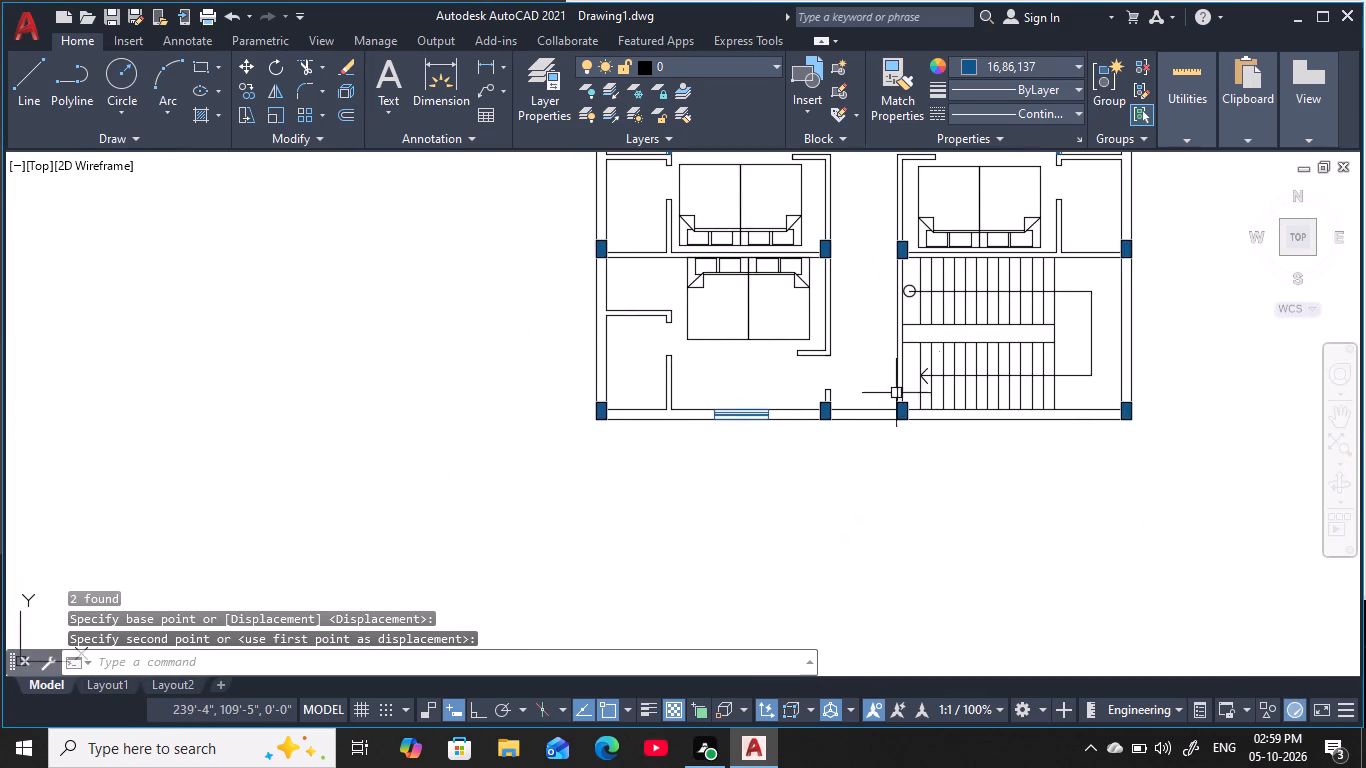
{"action": "scroll", "coordinate": [743, 338], "scroll_direction": "up", "scroll_amount": 1}
{"action": "middle_click_drag", "start_coordinate": [727, 329], "coordinate": [787, 465]}
{"action": "scroll", "coordinate": [790, 465], "scroll_direction": "up", "scroll_amount": 1}
{"action": "left_click", "coordinate": [855, 315]}
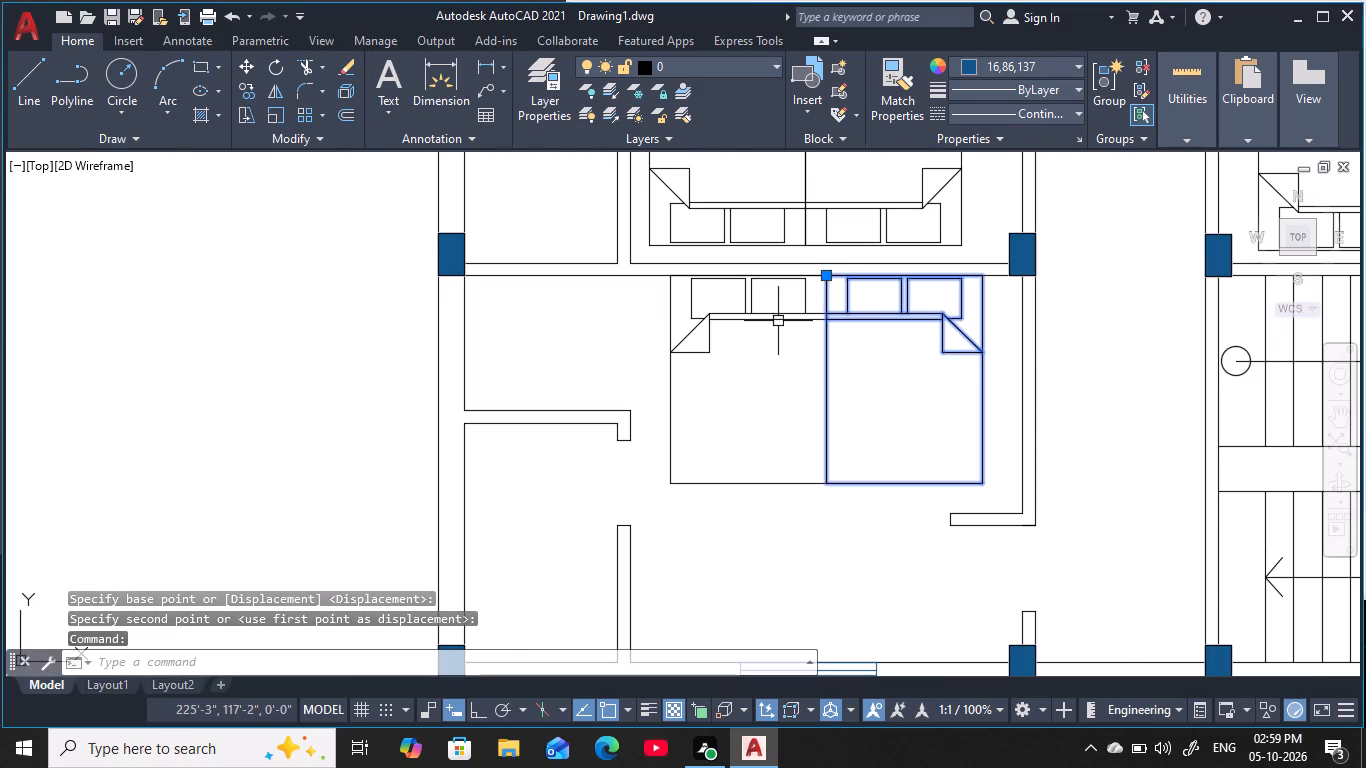
{"action": "left_click", "coordinate": [770, 322]}
{"action": "key", "text": "space"}
{"action": "left_click", "coordinate": [823, 280]}
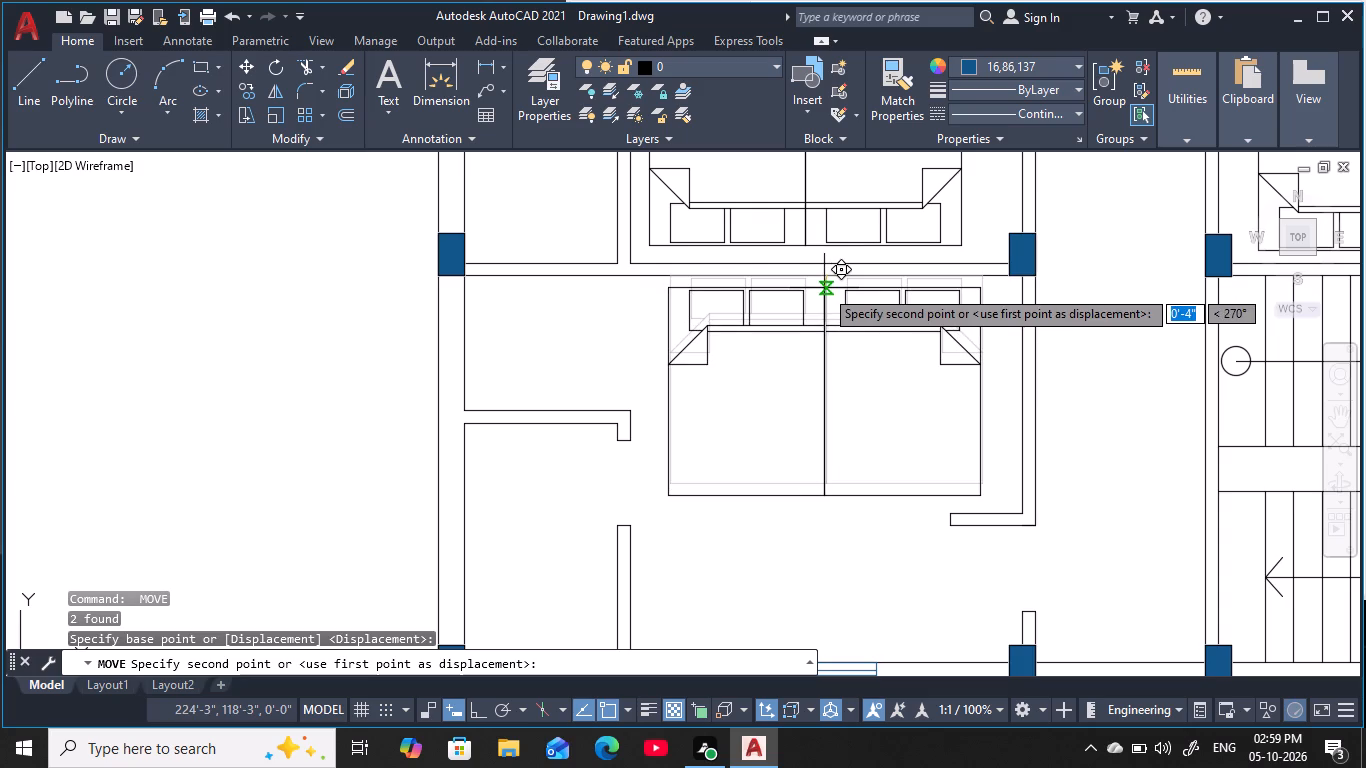
{"action": "left_click", "coordinate": [826, 289]}
{"action": "key", "text": "Escape"}
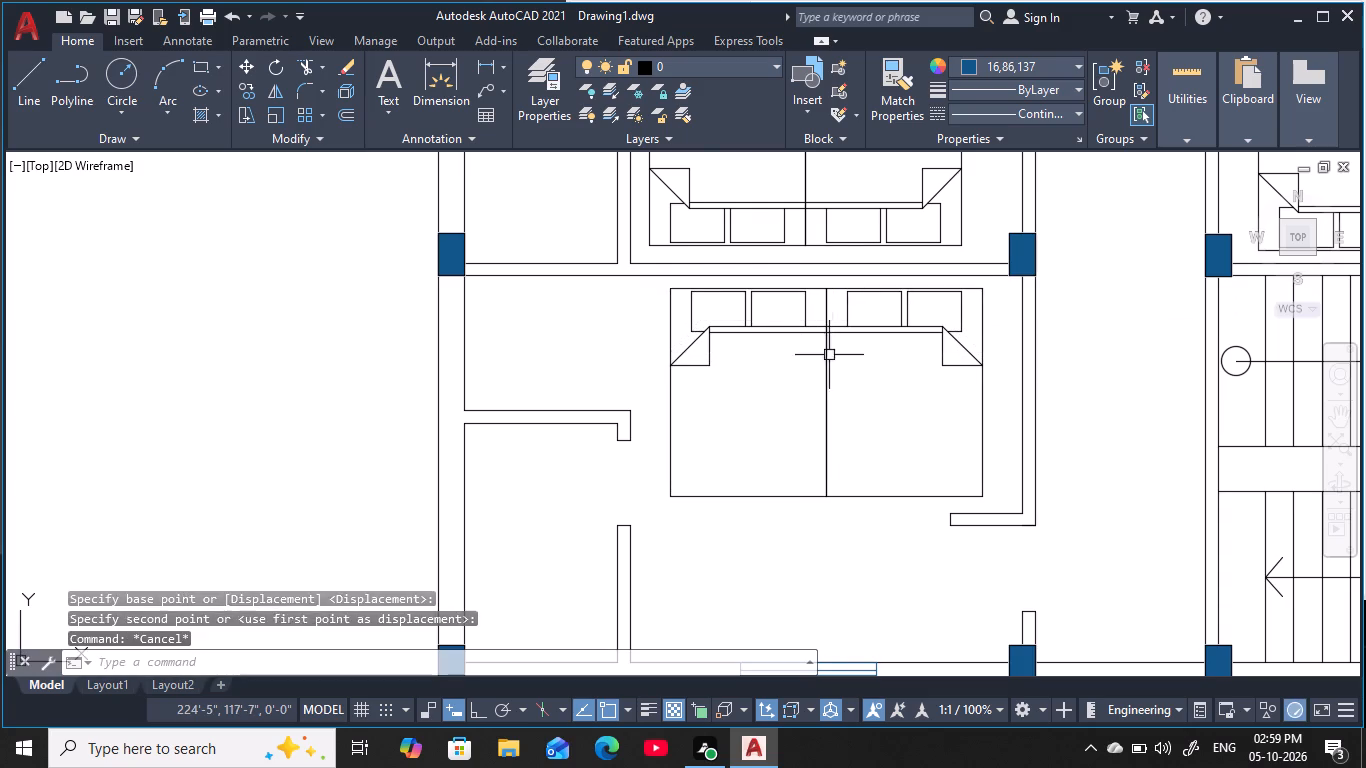
{"action": "key", "text": "Escape"}
{"action": "key", "text": "Escape"}
{"action": "key", "text": "Escape"}
Review the bed pairs and their wall gaps across the whole floor plan, from the staircase to the north bedrooms.
{"action": "scroll", "coordinate": [849, 370], "scroll_direction": "down", "scroll_amount": 2}
{"action": "middle_click_drag", "start_coordinate": [839, 374], "coordinate": [752, 399]}
{"action": "key", "text": "Escape"}
{"action": "key", "text": "Escape"}
{"action": "key", "text": "Escape"}
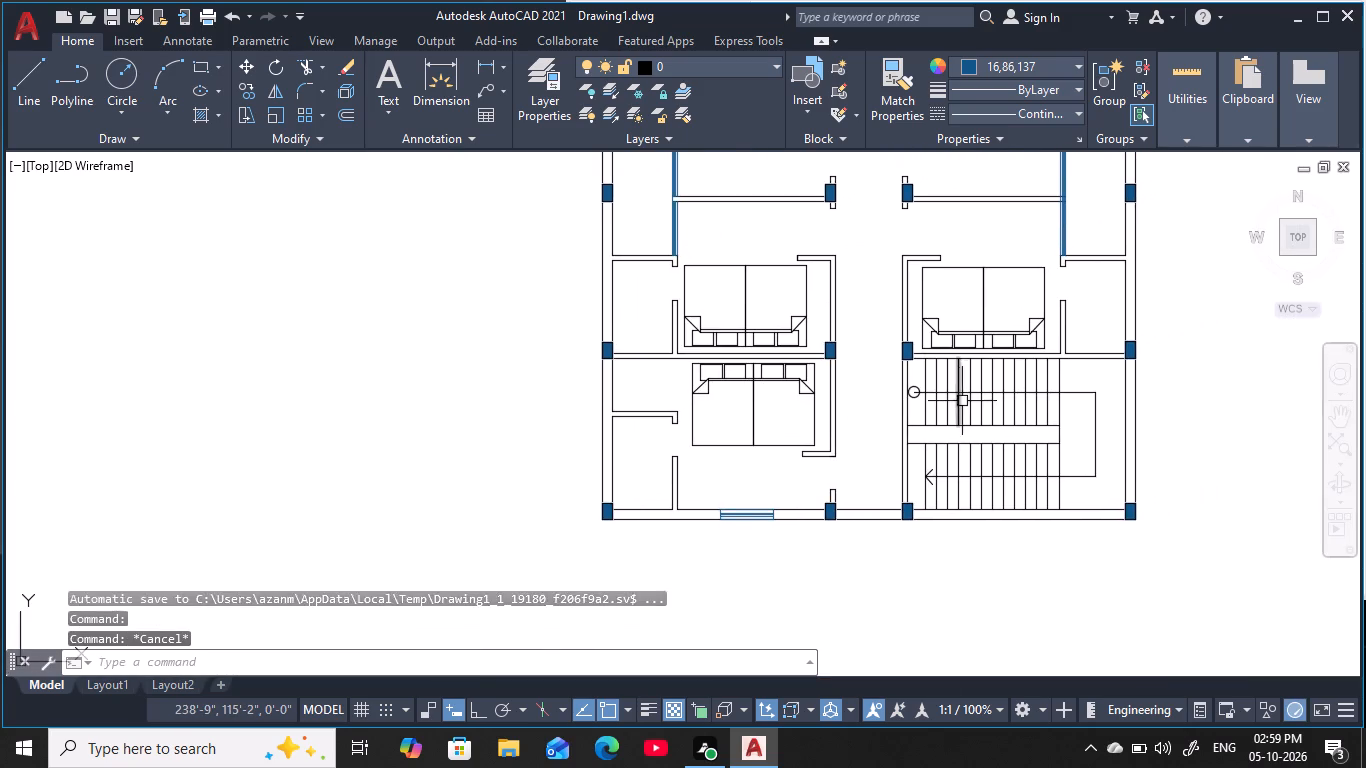
{"action": "middle_click_drag", "start_coordinate": [950, 406], "coordinate": [888, 462]}
{"action": "scroll", "coordinate": [912, 432], "scroll_direction": "down", "scroll_amount": 1}
{"action": "key", "text": "Escape"}
{"action": "key", "text": "Escape"}
{"action": "key", "text": "Escape"}
{"action": "key", "text": "Escape"}
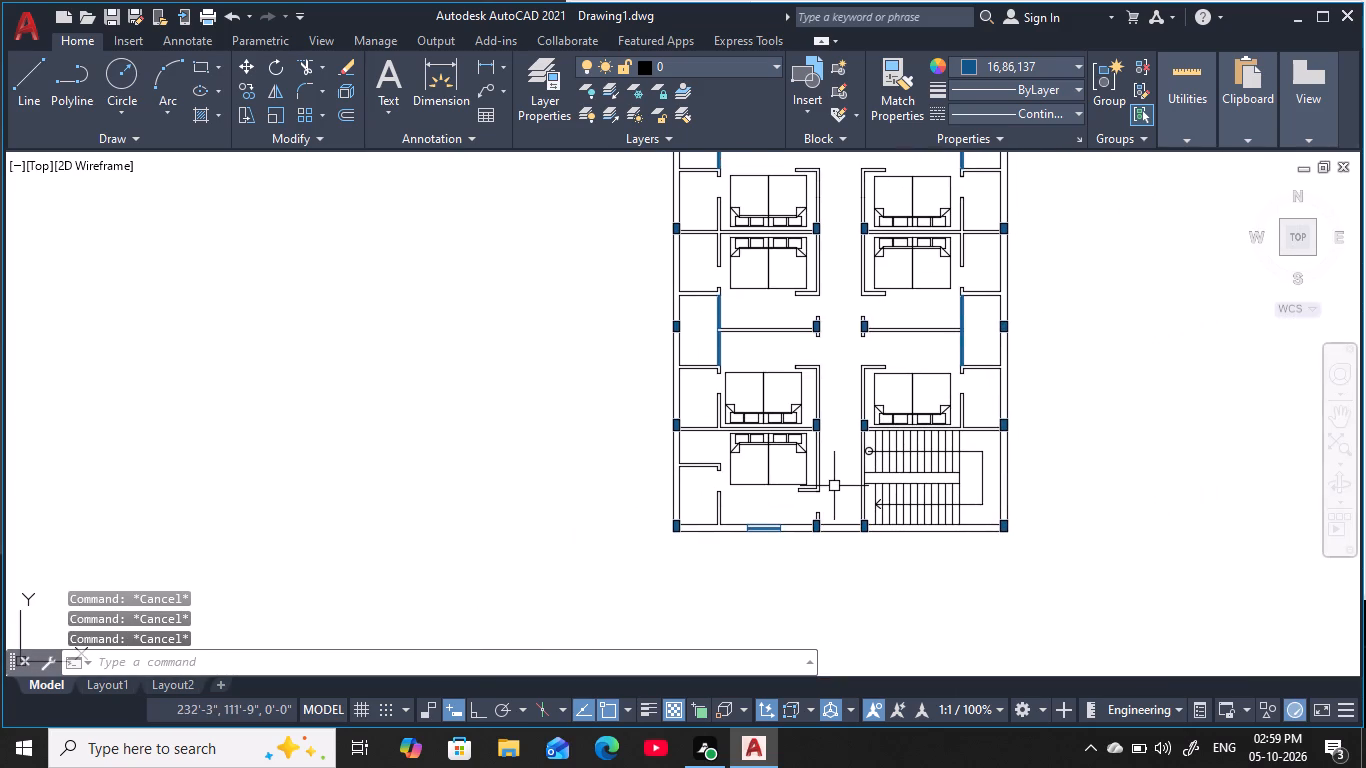
{"action": "scroll", "coordinate": [826, 501], "scroll_direction": "up", "scroll_amount": 1}
{"action": "middle_click_drag", "start_coordinate": [826, 501], "coordinate": [855, 576]}
{"action": "scroll", "coordinate": [852, 511], "scroll_direction": "down", "scroll_amount": 1}
{"action": "middle_click_drag", "start_coordinate": [851, 481], "coordinate": [853, 519]}
{"action": "key", "text": "Escape"}
{"action": "key", "text": "Escape"}
{"action": "middle_click_drag", "start_coordinate": [866, 416], "coordinate": [855, 477]}
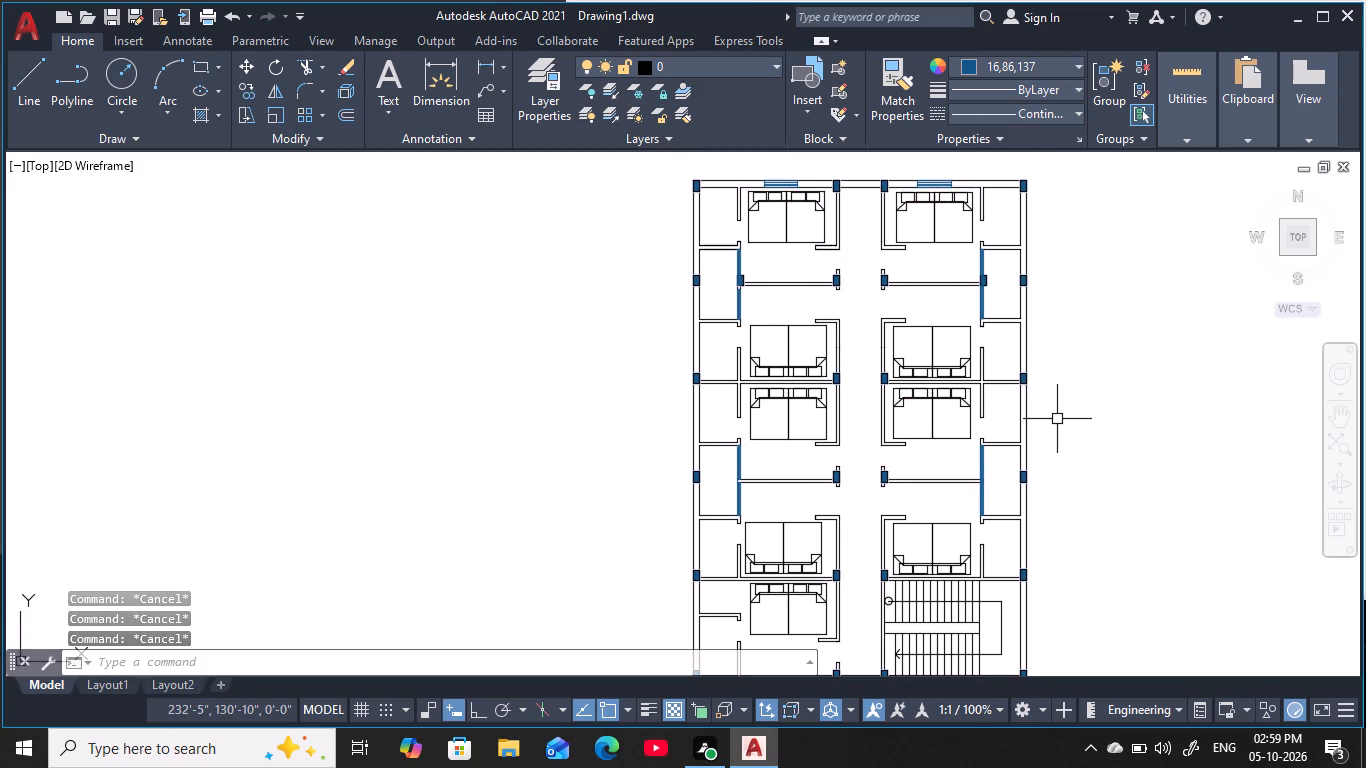
{"action": "key", "text": "Escape"}
{"action": "key", "text": "Escape"}
{"action": "key", "text": "Escape"}
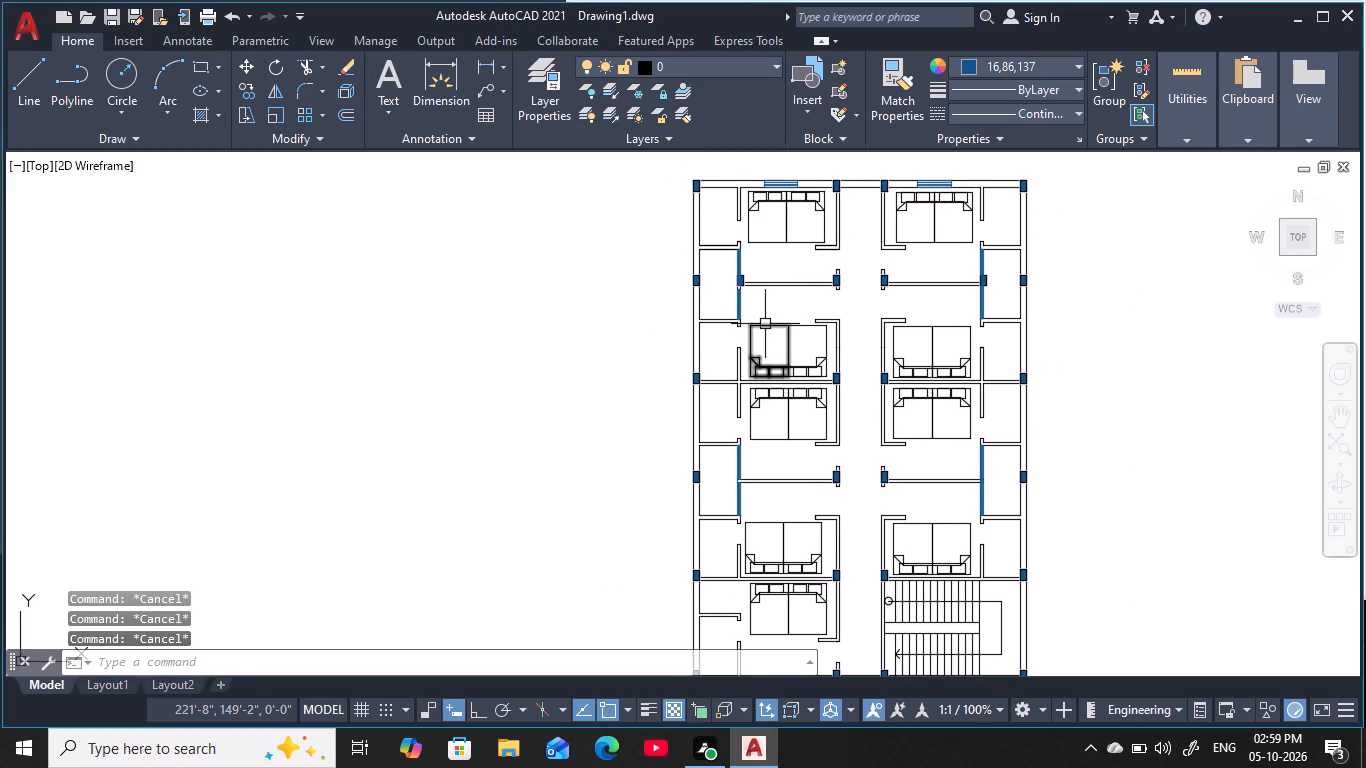
{"action": "key", "text": "Escape"}
{"action": "key", "text": "Escape"}
{"action": "key", "text": "Escape"}
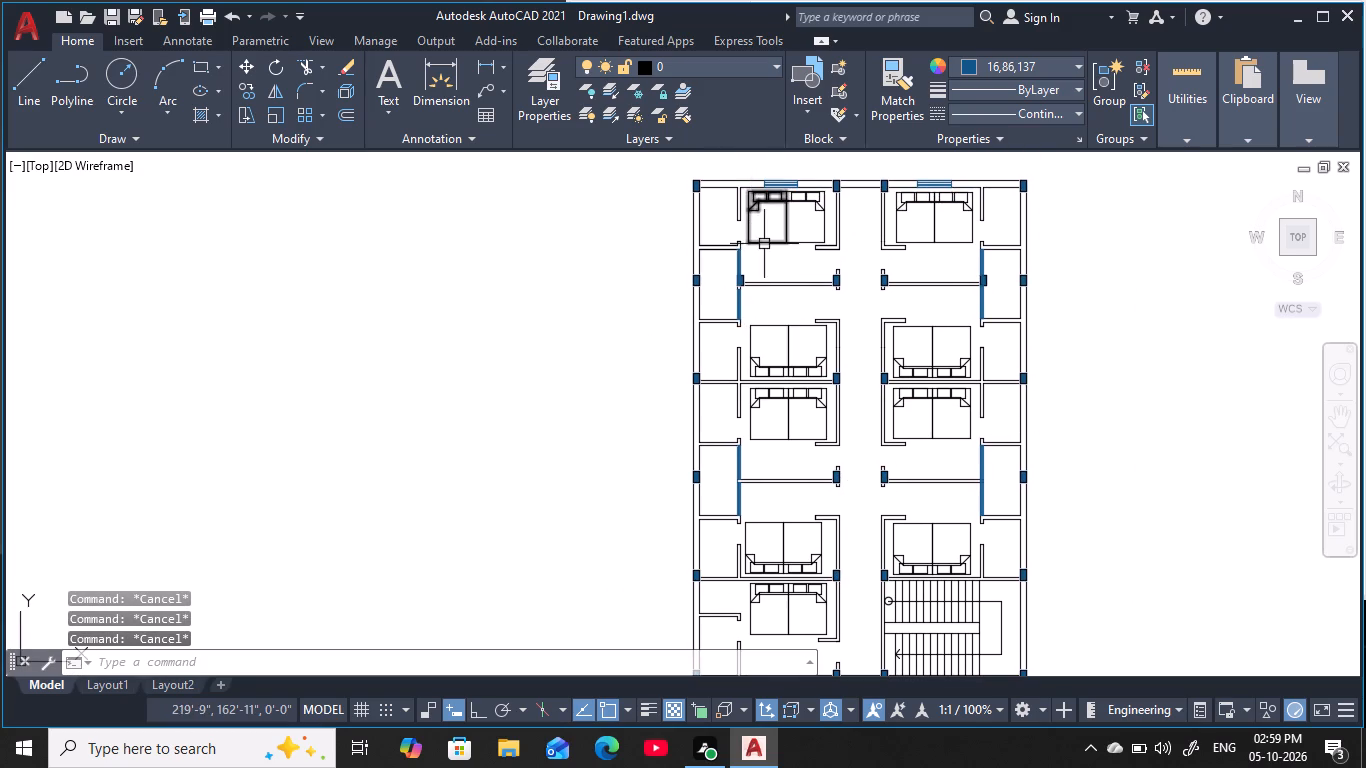
With Ortho on, start single-line text south of the northwest bedroom's beds, 9 inches high and unrotated, with ROOM as its first line.
{"action": "scroll", "coordinate": [765, 245], "scroll_direction": "up", "scroll_amount": 2}
{"action": "middle_click_drag", "start_coordinate": [766, 251], "coordinate": [753, 281]}
{"action": "key", "text": "Escape"}
{"action": "key", "text": "Escape"}
{"action": "type", "text": "dt"}
{"action": "key", "text": "space"}
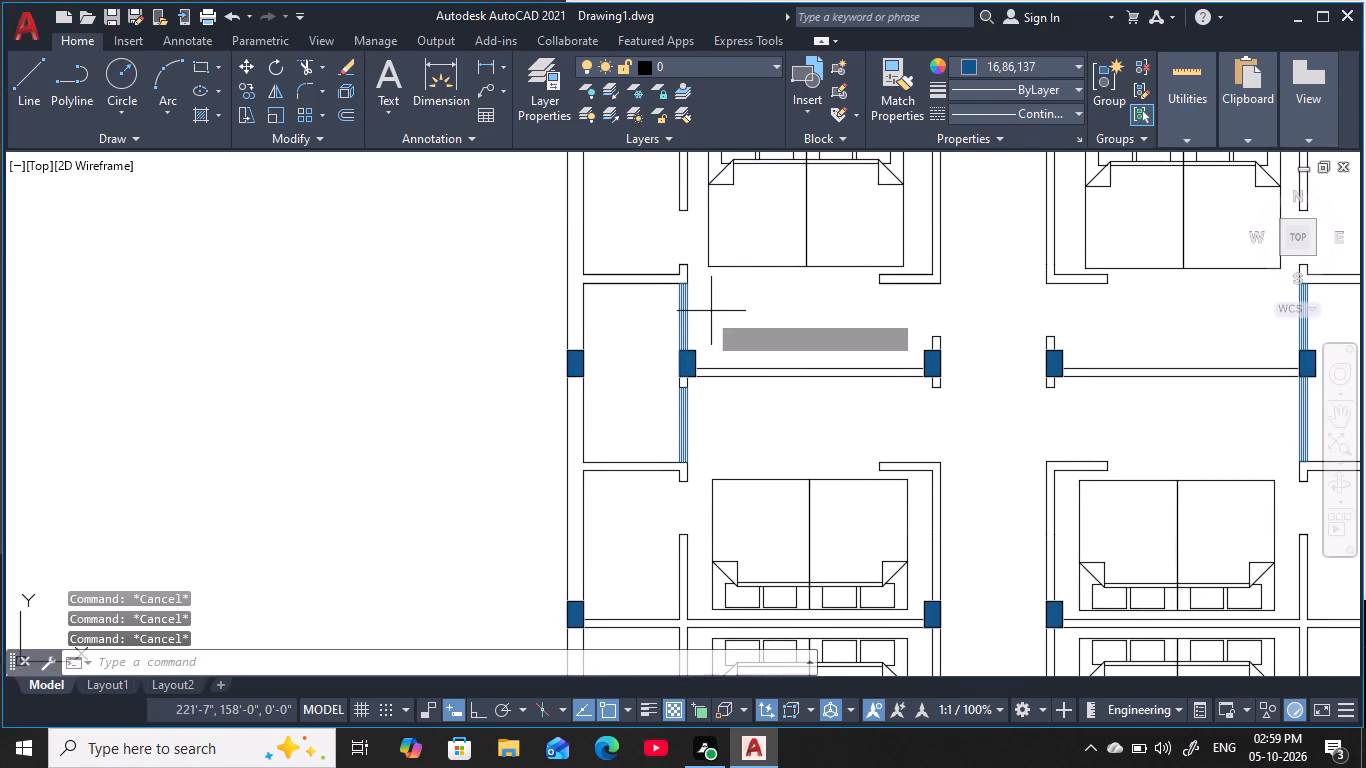
{"action": "left_click", "coordinate": [732, 322]}
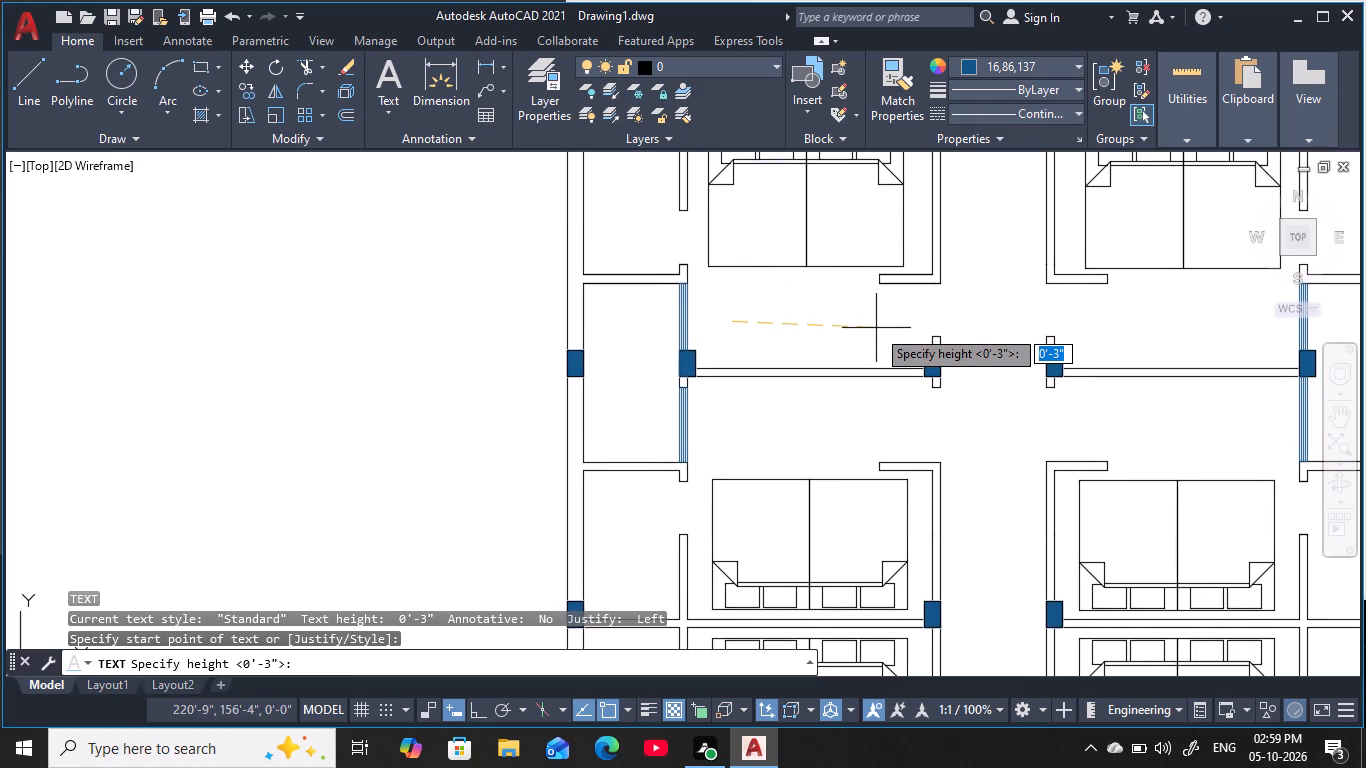
{"action": "key", "text": "F8"}
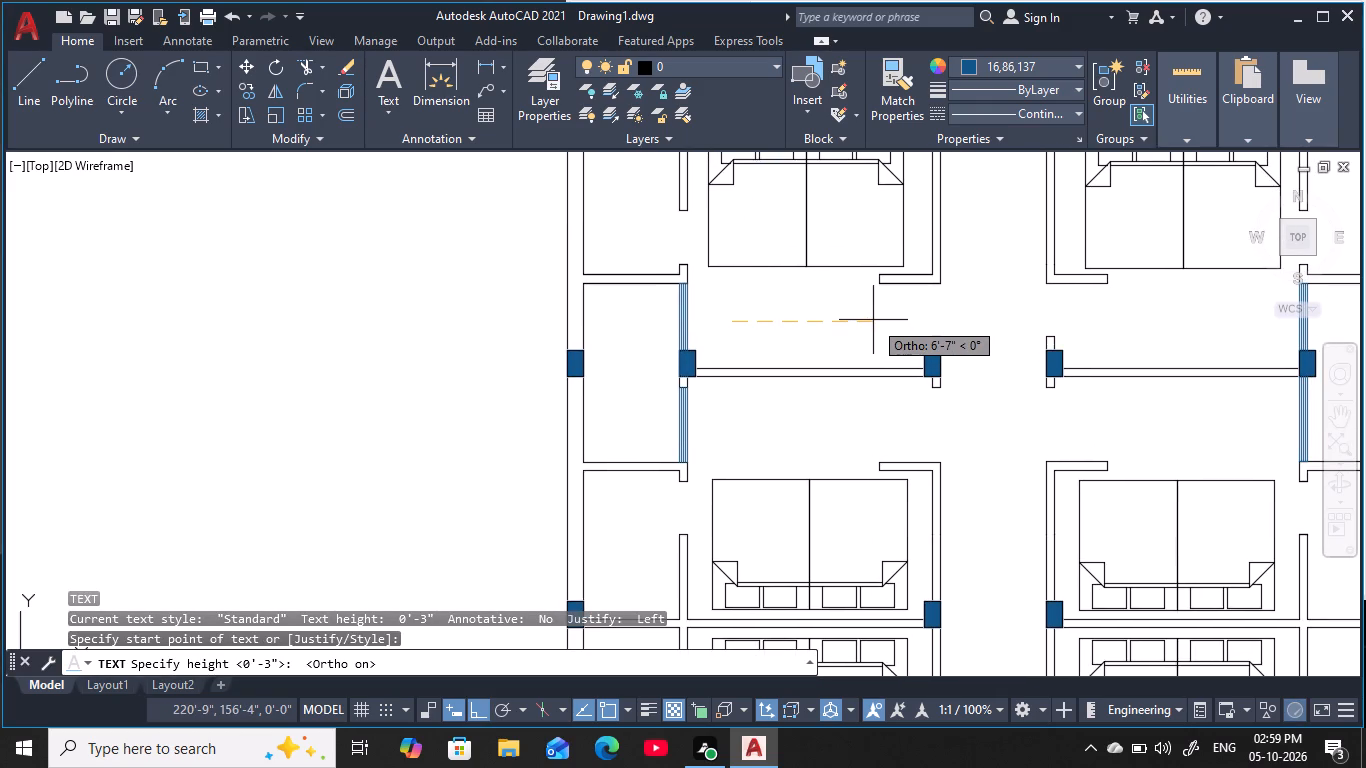
{"action": "key", "text": "9"}
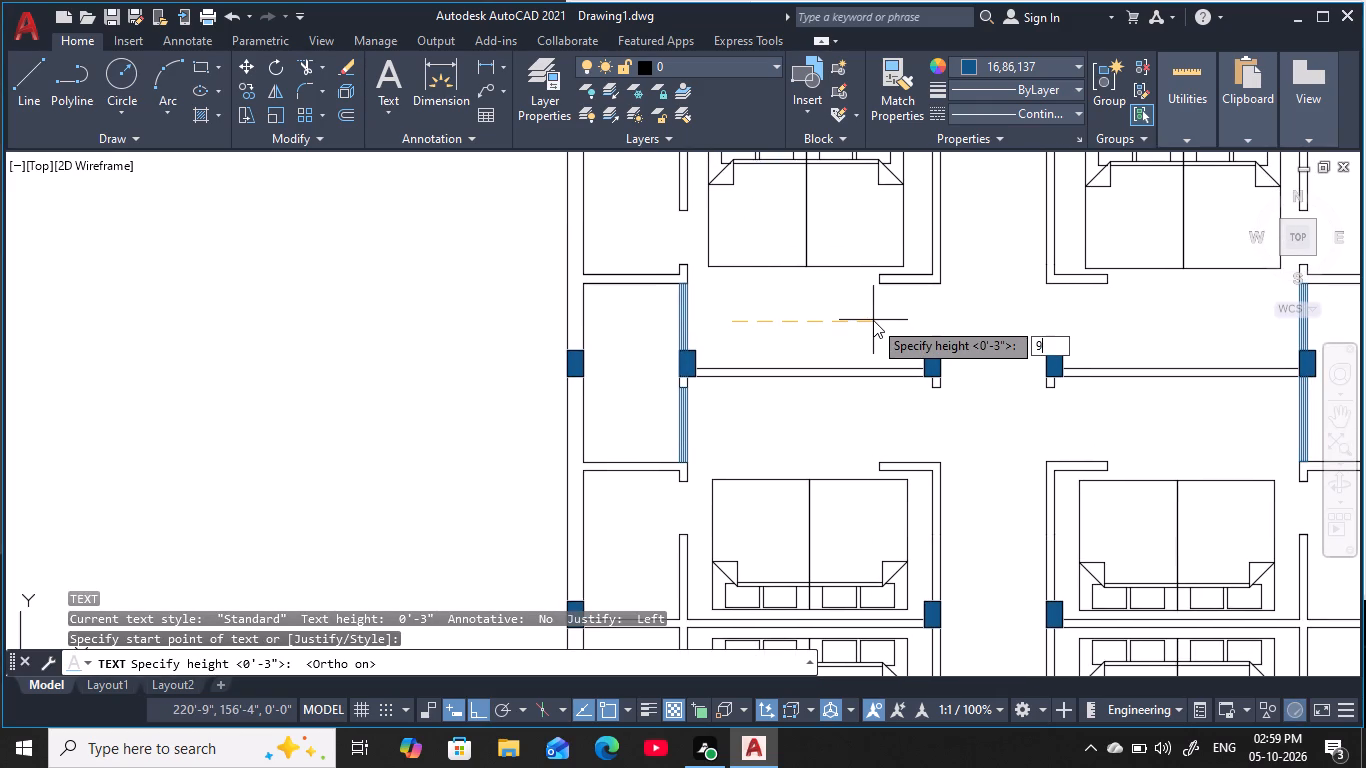
{"action": "key", "text": "space"}
{"action": "key", "text": "space"}
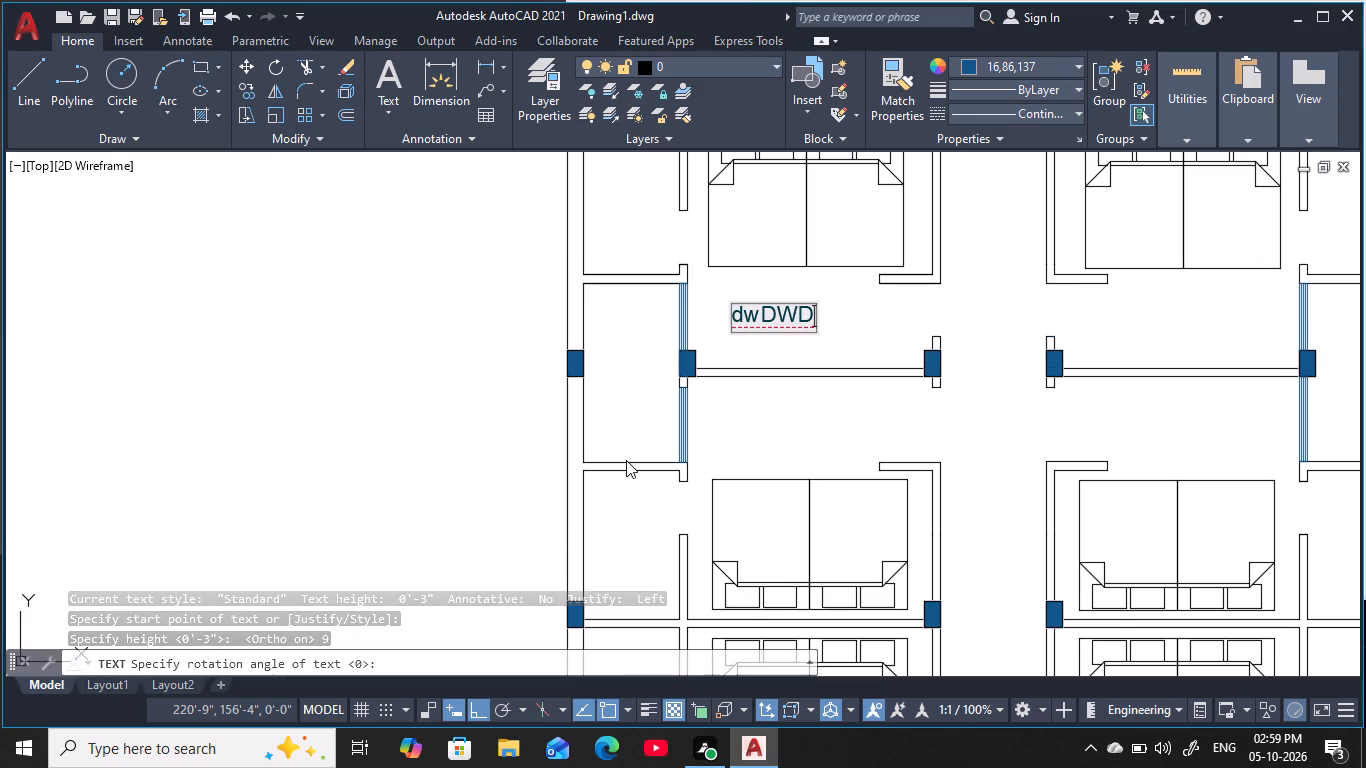
{"action": "key", "text": "BackSpace"}
{"action": "key", "text": "BackSpace"}
{"action": "key", "text": "BackSpace"}
{"action": "key", "text": "BackSpace"}
{"action": "key", "text": "BackSpace"}
{"action": "key", "text": "BackSpace"}
{"action": "key", "text": "BackSpace"}
{"action": "key", "text": "BackSpace"}
{"action": "key", "text": "BackSpace"}
{"action": "key", "text": "BackSpace"}
{"action": "key", "text": "BackSpace"}
{"action": "key", "text": "BackSpace"}
{"action": "key", "text": "BackSpace"}
{"action": "key", "text": "r"}
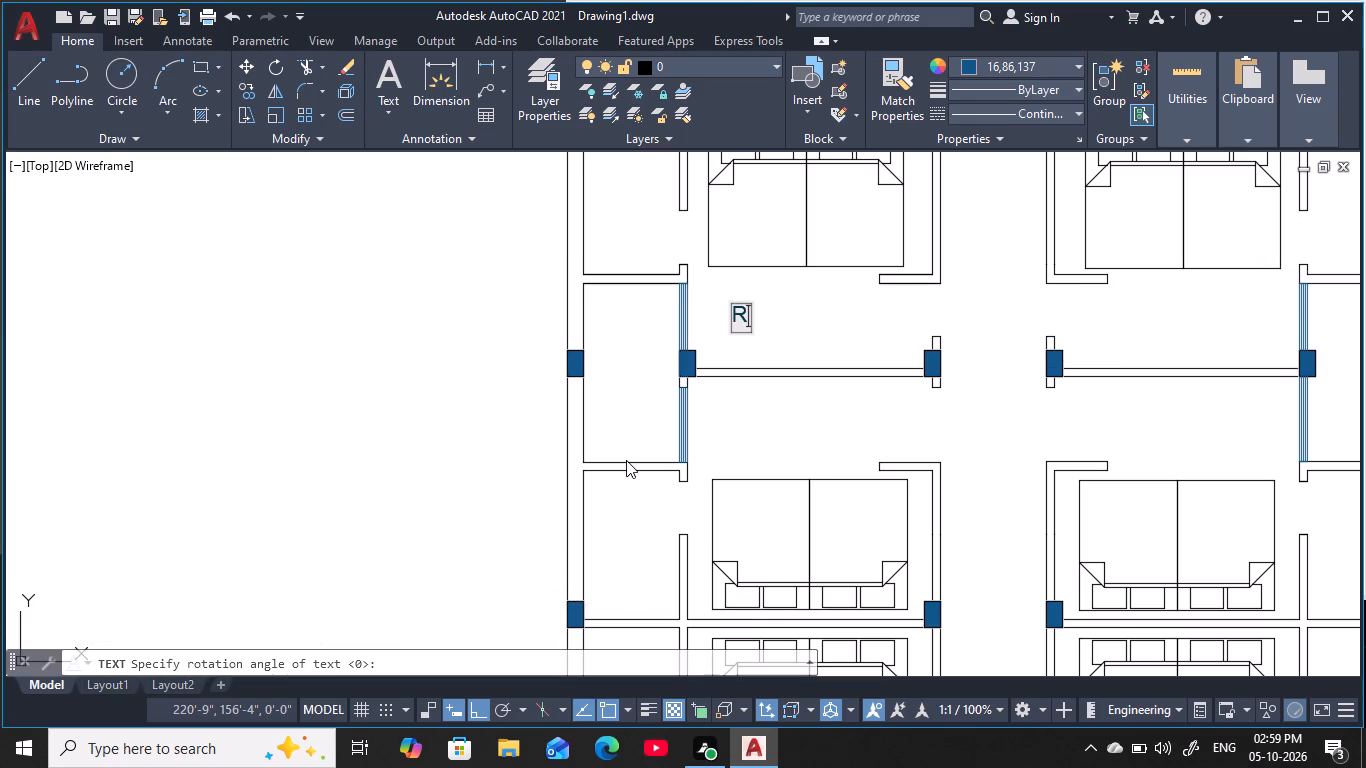
{"action": "key", "text": "o"}
{"action": "key", "text": "o"}
{"action": "key", "text": "m"}
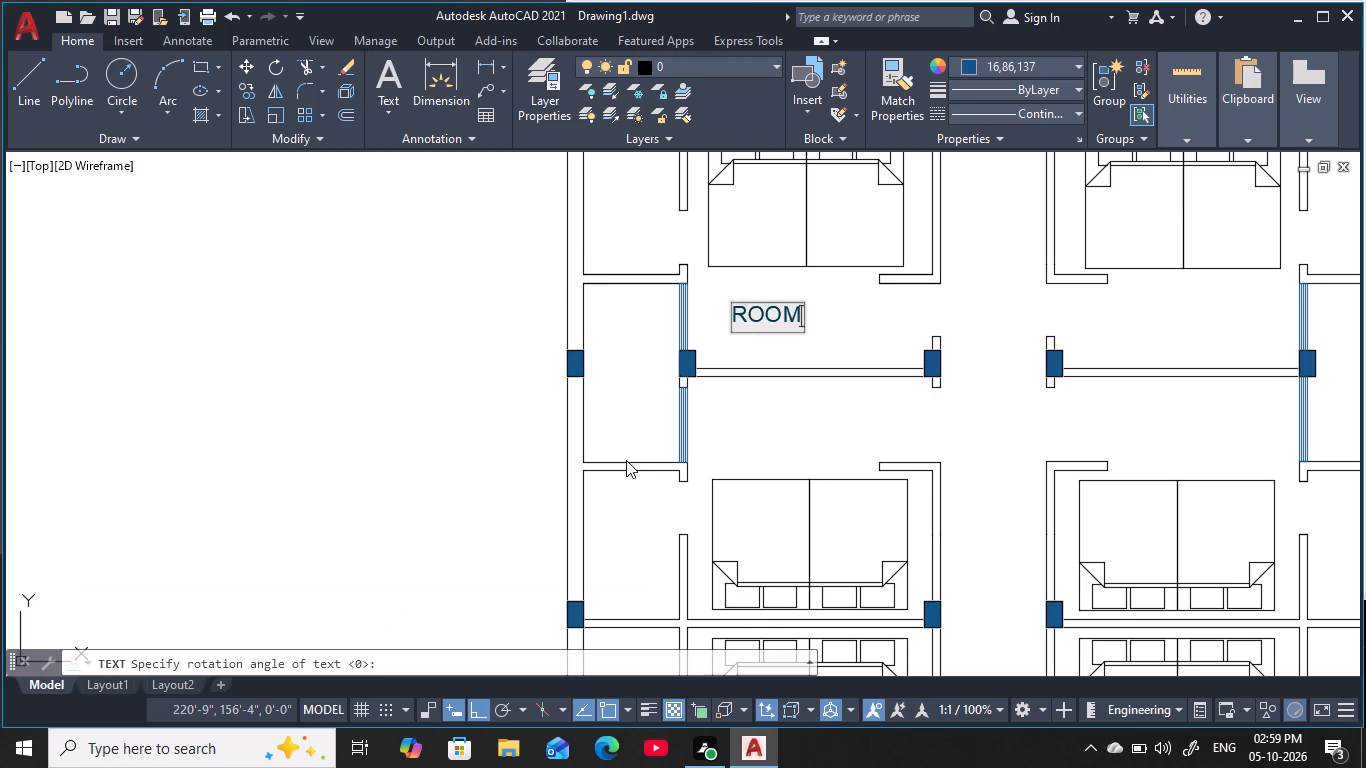
{"action": "key", "text": "Return"}
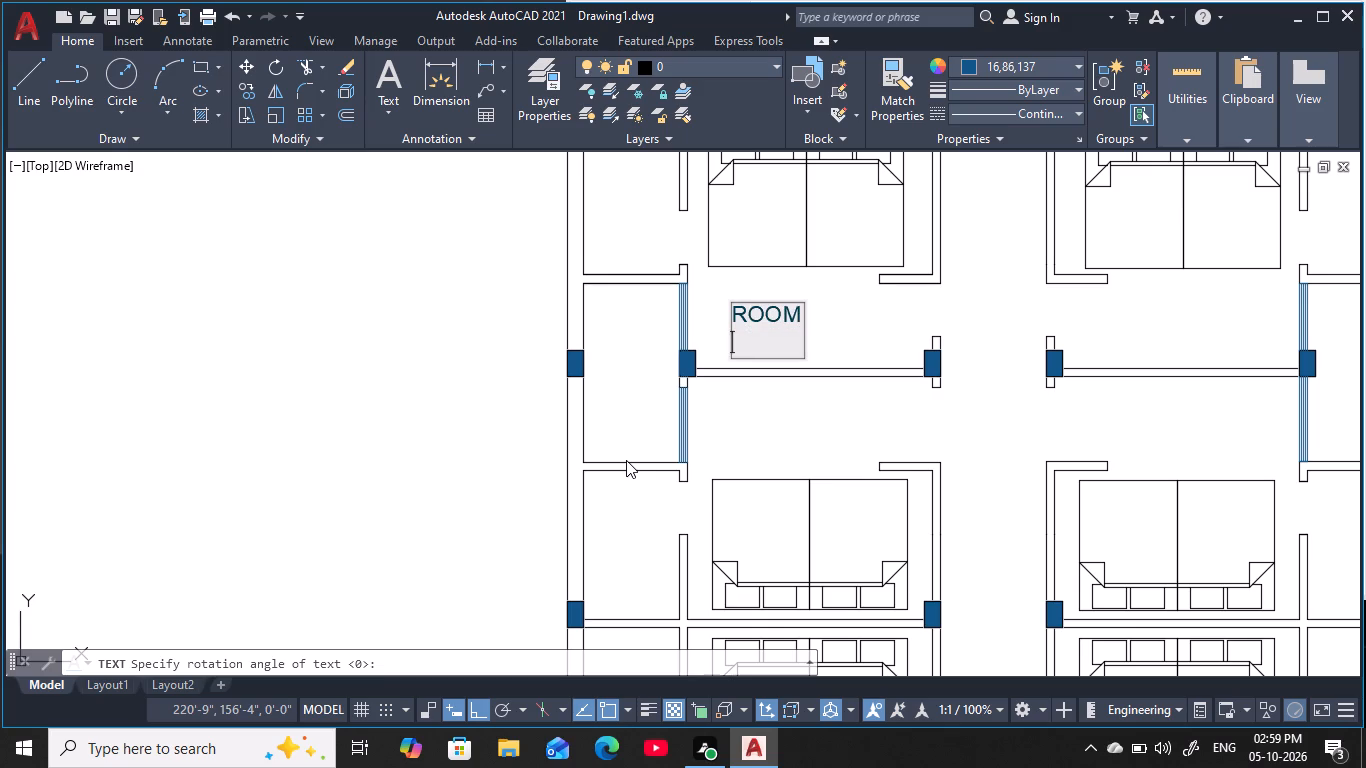
Add the room size 11'-6" x 11'-5" as the second text line under ROOM and finish the label.
{"action": "type", "text": "11"}
{"action": "key", "text": "apostrophe"}
{"action": "type", "text": "6\""}
{"action": "type", "text": "V"}
{"action": "key", "text": "space"}
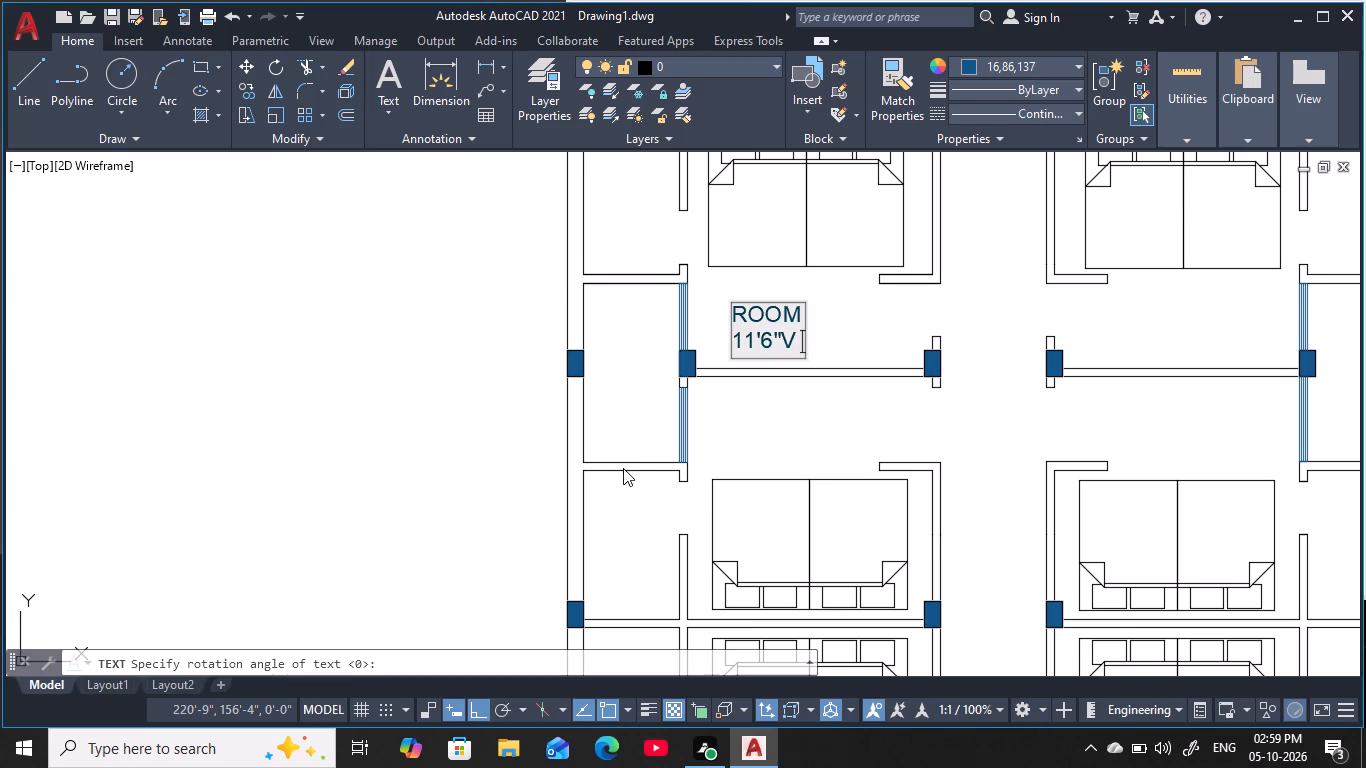
{"action": "key", "text": "BackSpace"}
{"action": "key", "text": "BackSpace"}
{"action": "key", "text": "Left"}
{"action": "key", "text": "Left"}
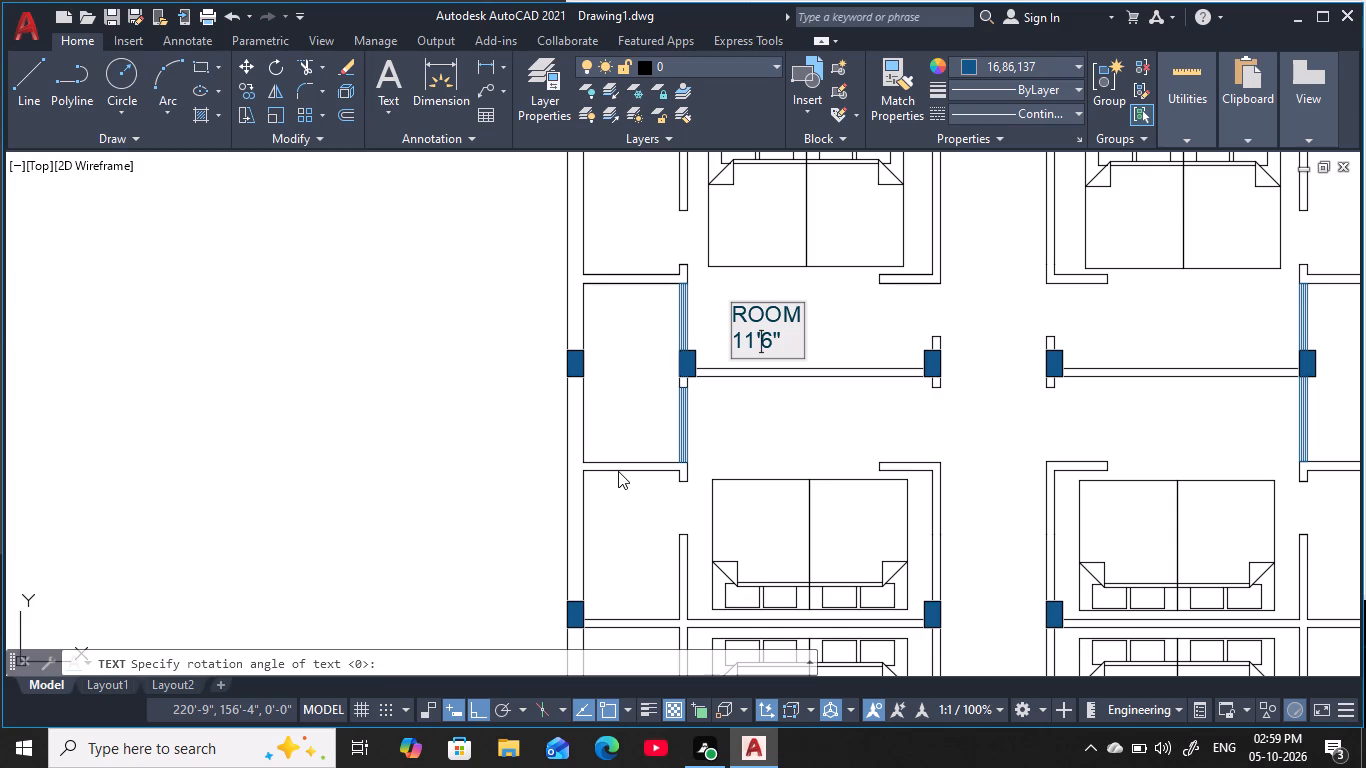
{"action": "key", "text": "minus"}
{"action": "key", "text": "Right"}
{"action": "key", "text": "Right"}
{"action": "key", "text": "Right"}
{"action": "key", "text": "space"}
{"action": "key", "text": "x"}
{"action": "key", "text": "space"}
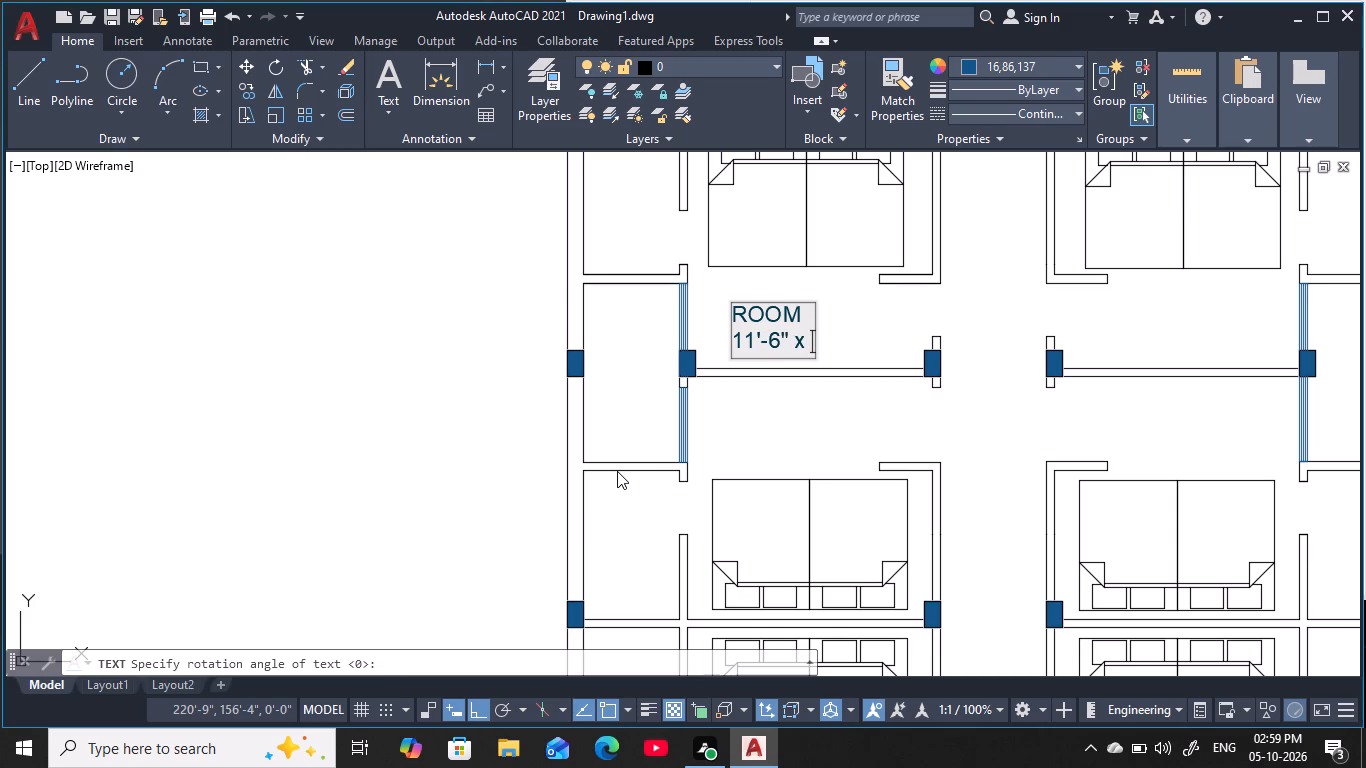
{"action": "type", "text": "11"}
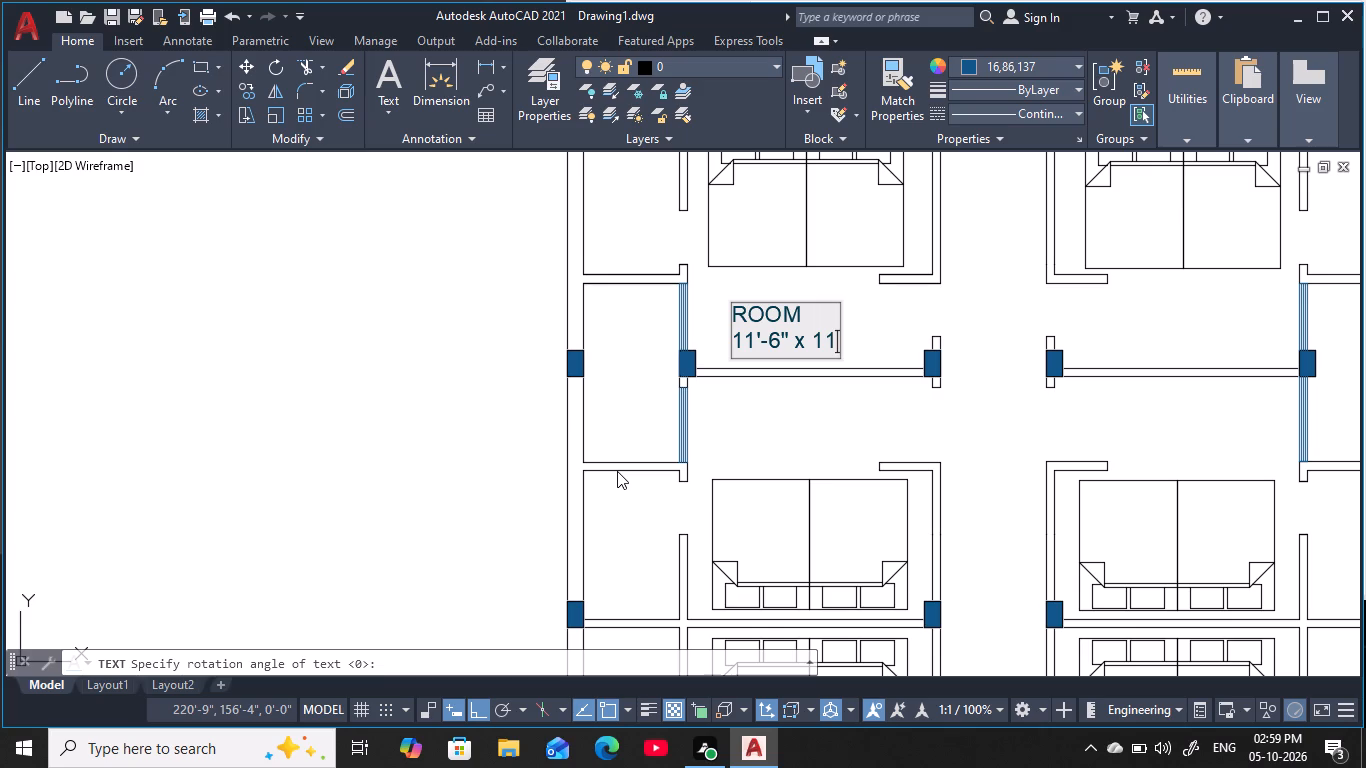
{"action": "key", "text": "apostrophe"}
{"action": "key", "text": "minus"}
{"action": "type", "text": "5\""}
{"action": "key", "text": "Return"}
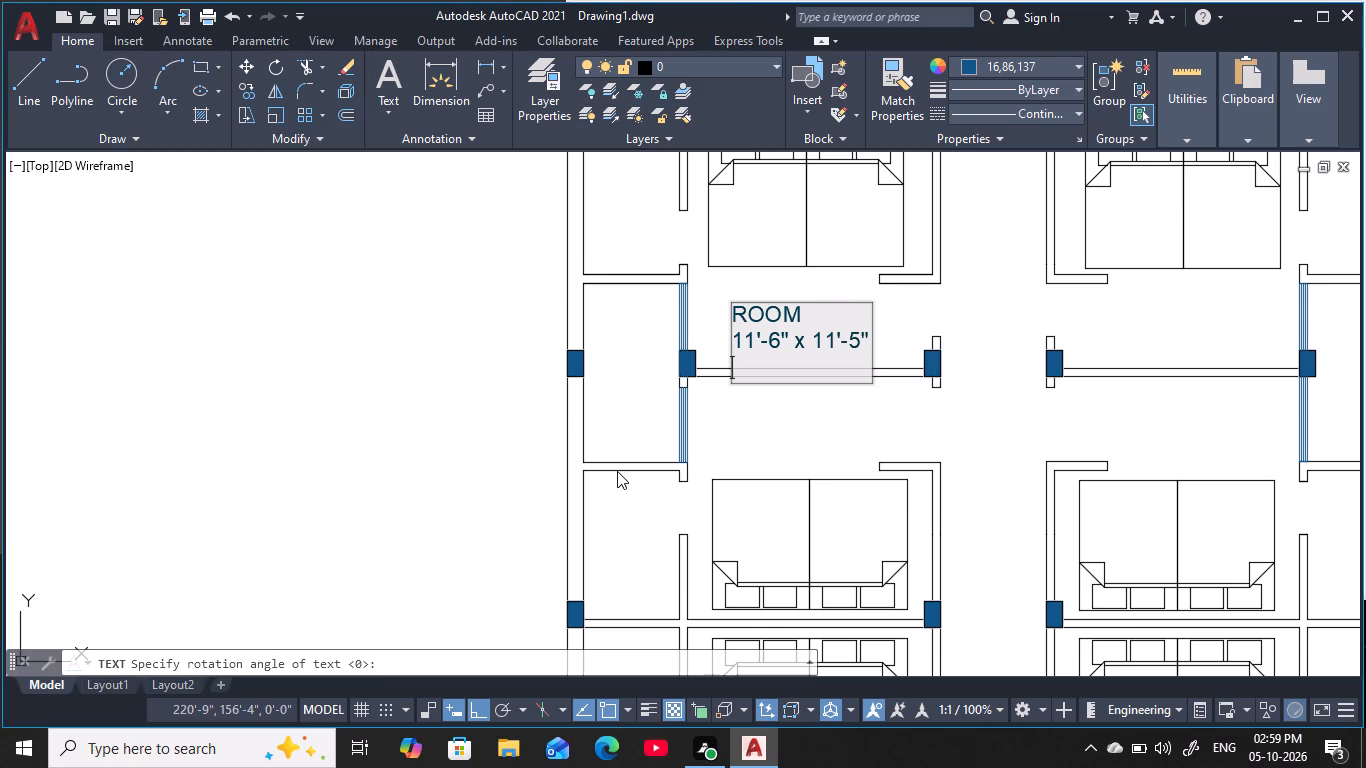
{"action": "key", "text": "BackSpace"}
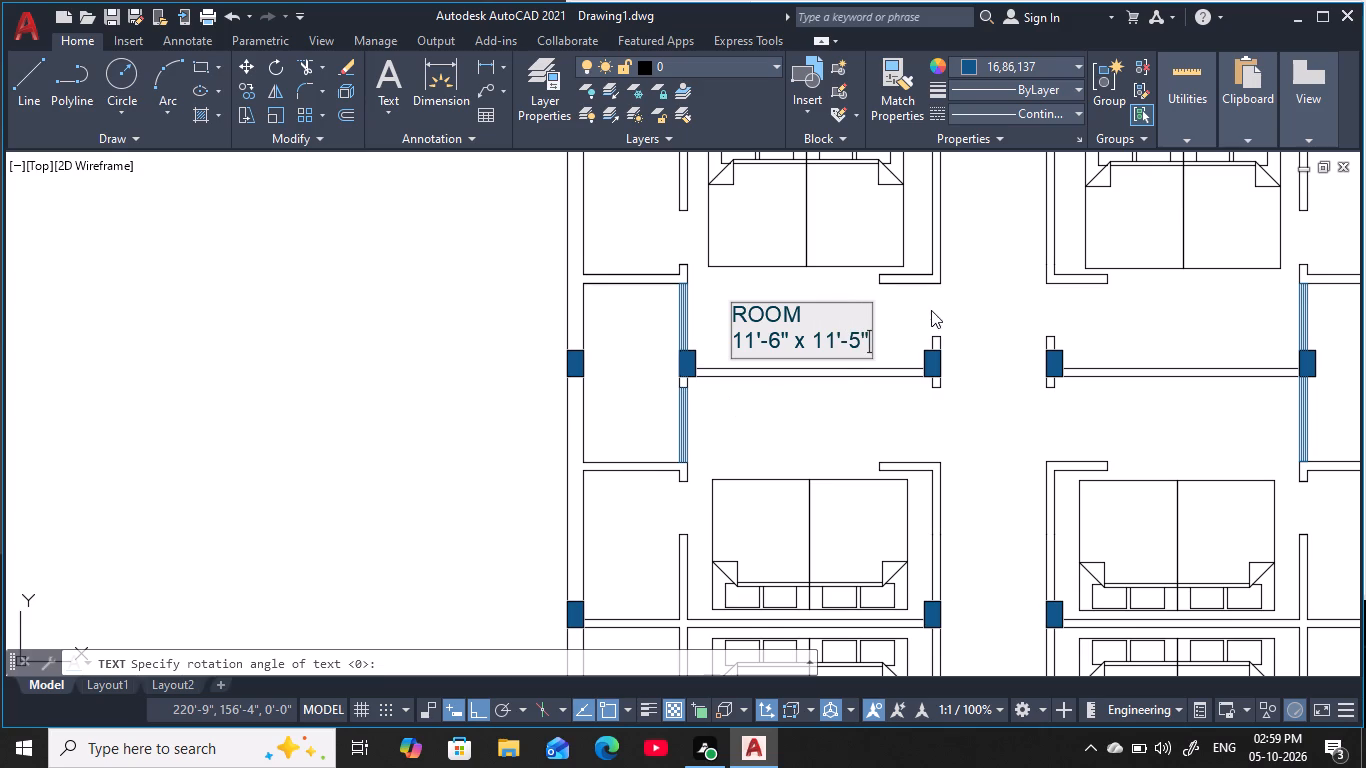
{"action": "left_click", "coordinate": [912, 311]}
{"action": "key", "text": "Escape"}
{"action": "key", "text": "Escape"}
{"action": "key", "text": "Escape"}
{"action": "key", "text": "Escape"}
{"action": "key", "text": "Escape"}
{"action": "key", "text": "Escape"}
{"action": "key", "text": "Escape"}
{"action": "key", "text": "Escape"}
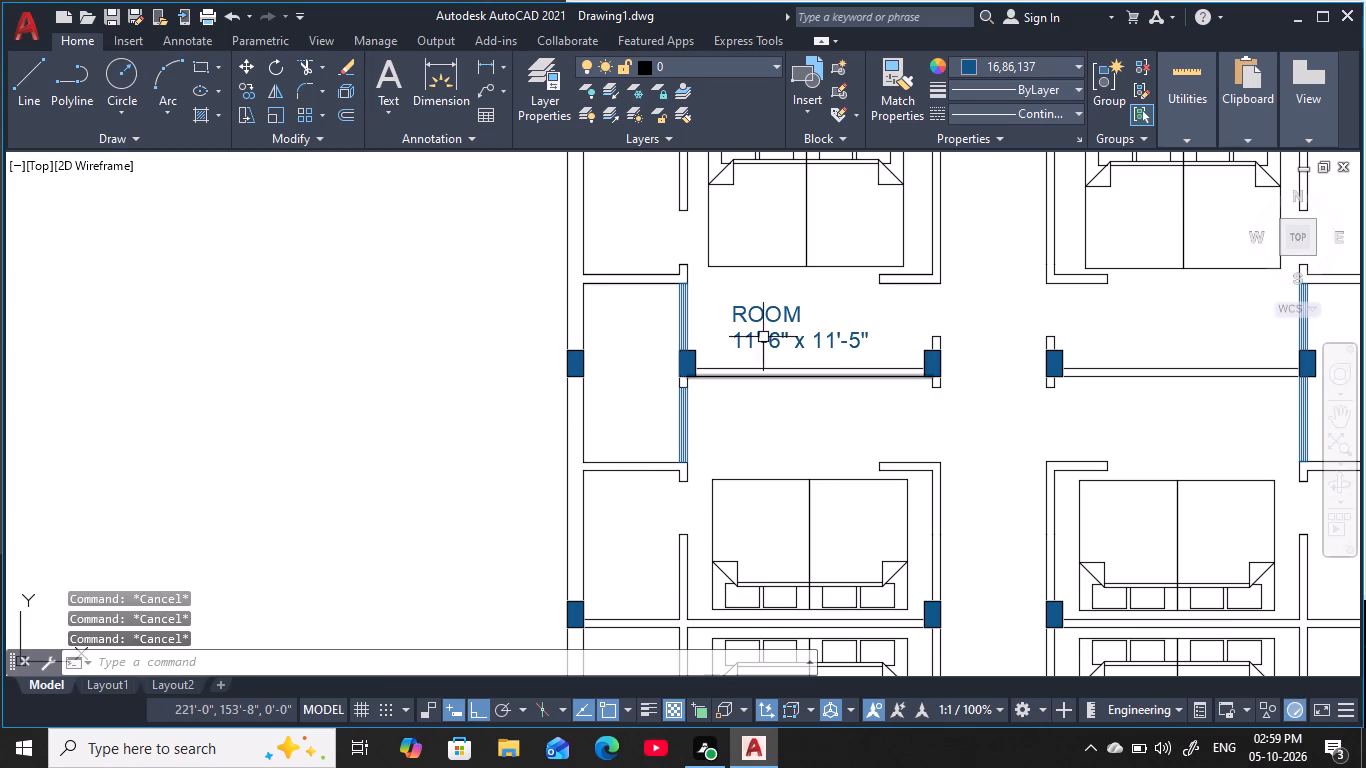
{"action": "key", "text": "Escape"}
{"action": "key", "text": "Escape"}
{"action": "key", "text": "Escape"}
{"action": "key", "text": "Escape"}
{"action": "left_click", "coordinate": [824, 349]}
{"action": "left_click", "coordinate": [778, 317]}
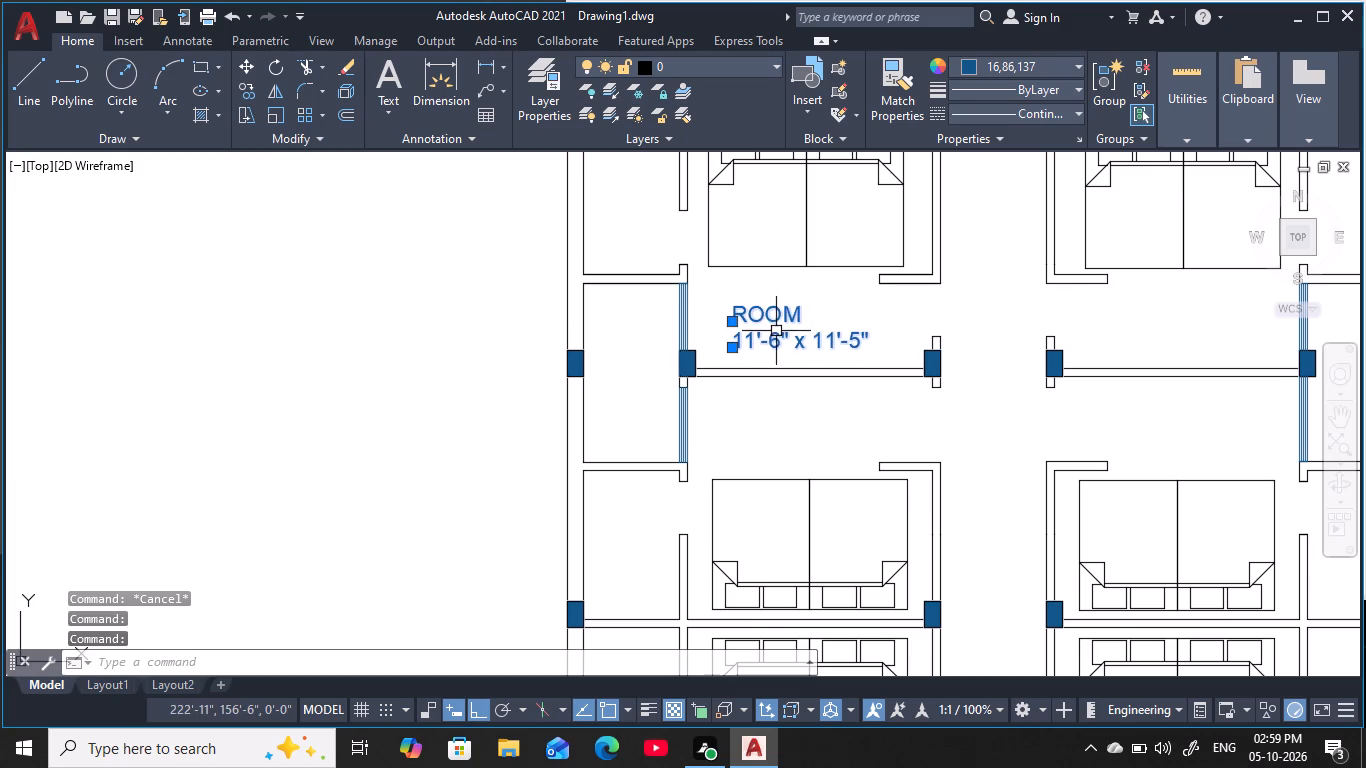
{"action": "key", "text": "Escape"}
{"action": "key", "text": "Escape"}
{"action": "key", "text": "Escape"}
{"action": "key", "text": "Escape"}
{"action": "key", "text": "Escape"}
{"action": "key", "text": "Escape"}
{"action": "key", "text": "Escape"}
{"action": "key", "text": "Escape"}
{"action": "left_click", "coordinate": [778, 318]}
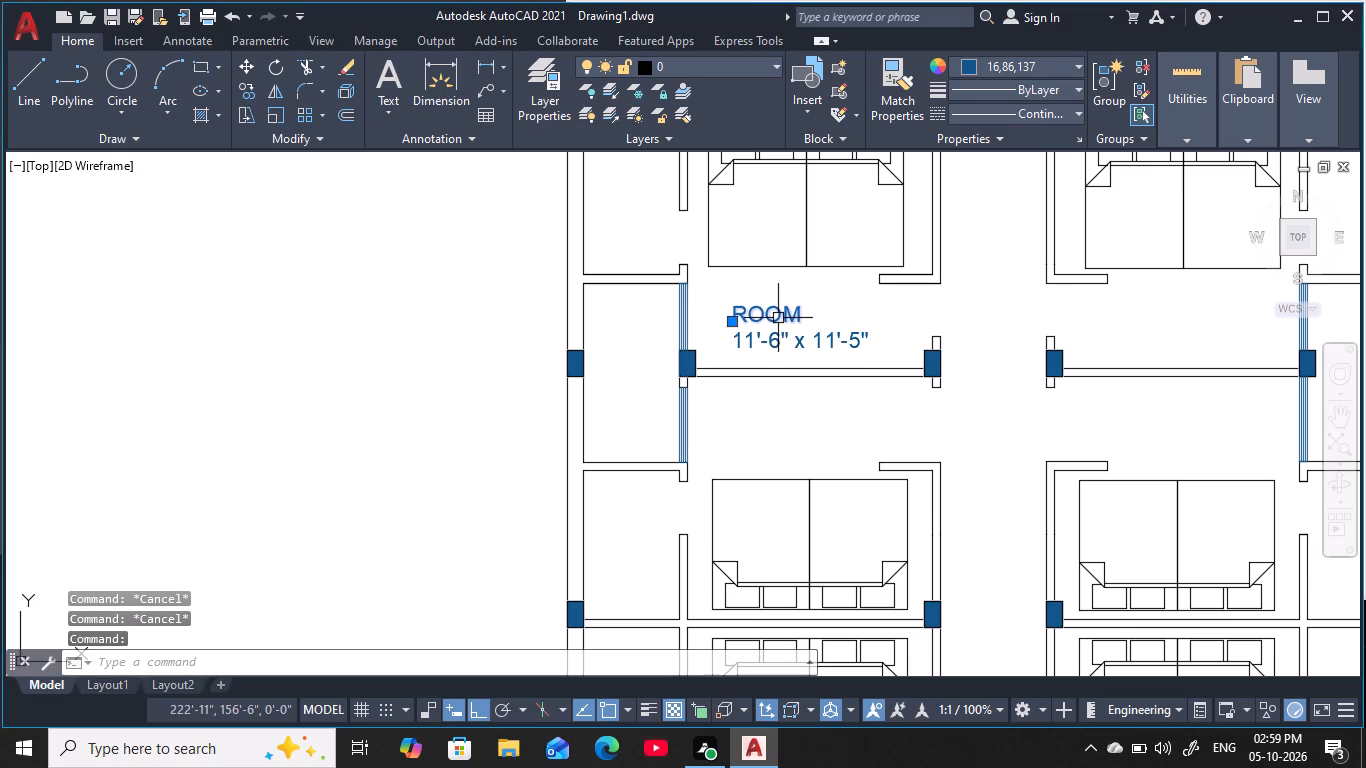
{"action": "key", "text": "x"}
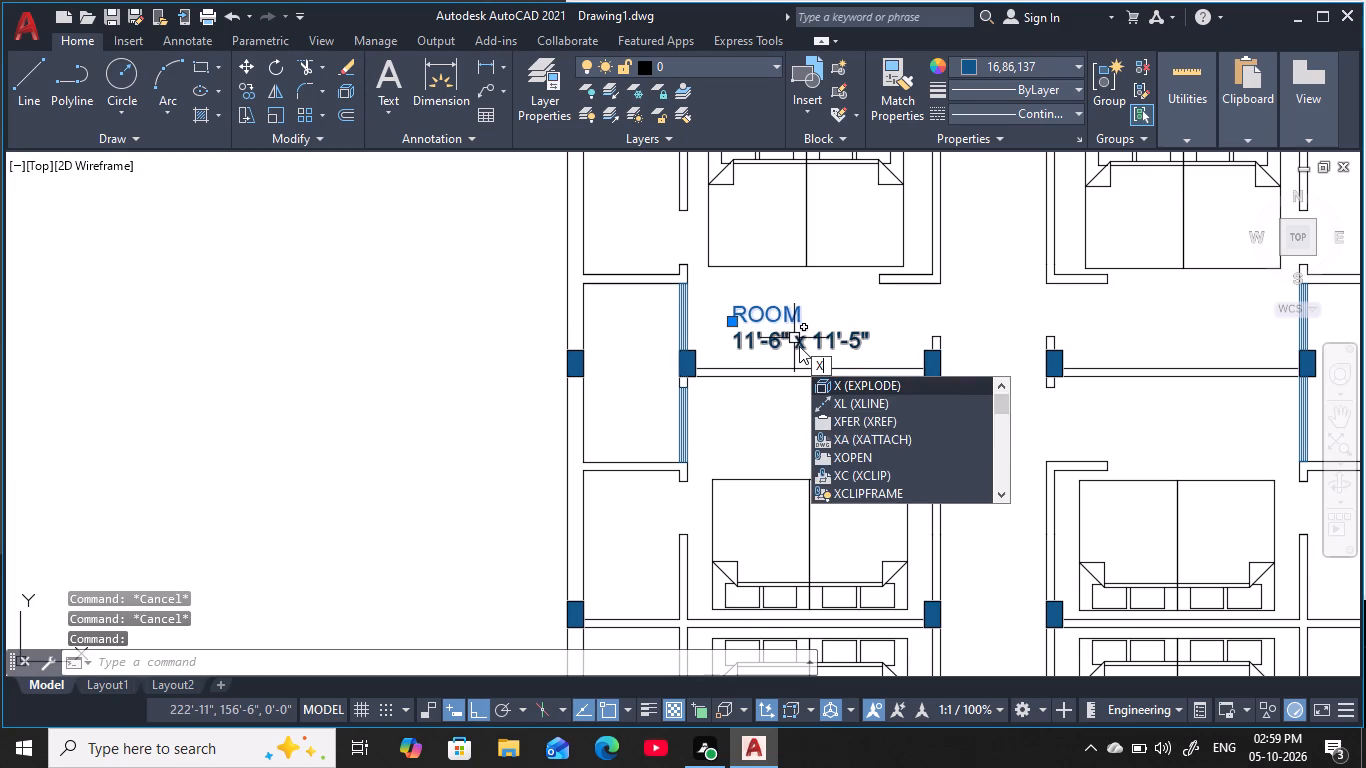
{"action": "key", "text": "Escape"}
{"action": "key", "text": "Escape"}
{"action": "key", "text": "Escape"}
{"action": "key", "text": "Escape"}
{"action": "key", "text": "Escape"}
Copy the northwest bedroom's ROOM text line due west, to the empty area outside the building.
{"action": "left_click", "coordinate": [790, 323]}
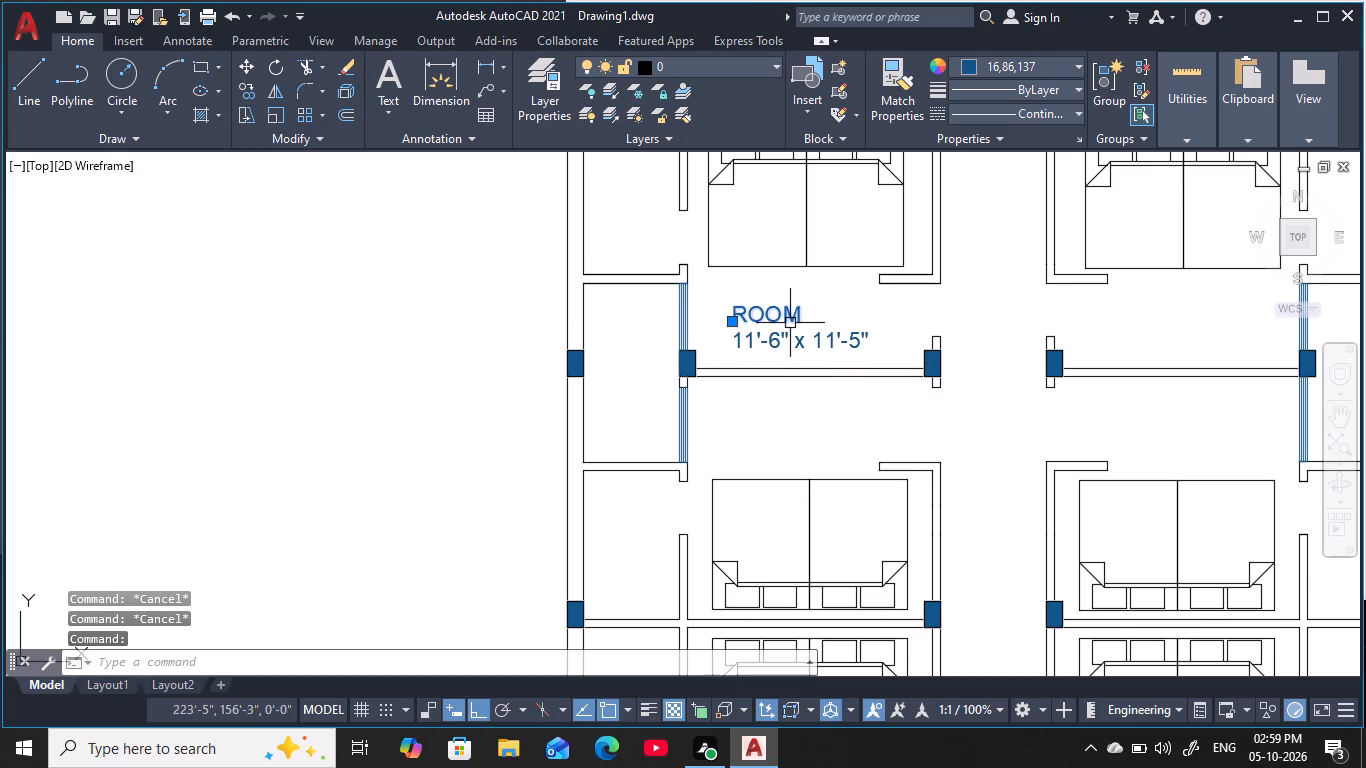
{"action": "type", "text": "co"}
{"action": "key", "text": "space"}
{"action": "left_click", "coordinate": [790, 323]}
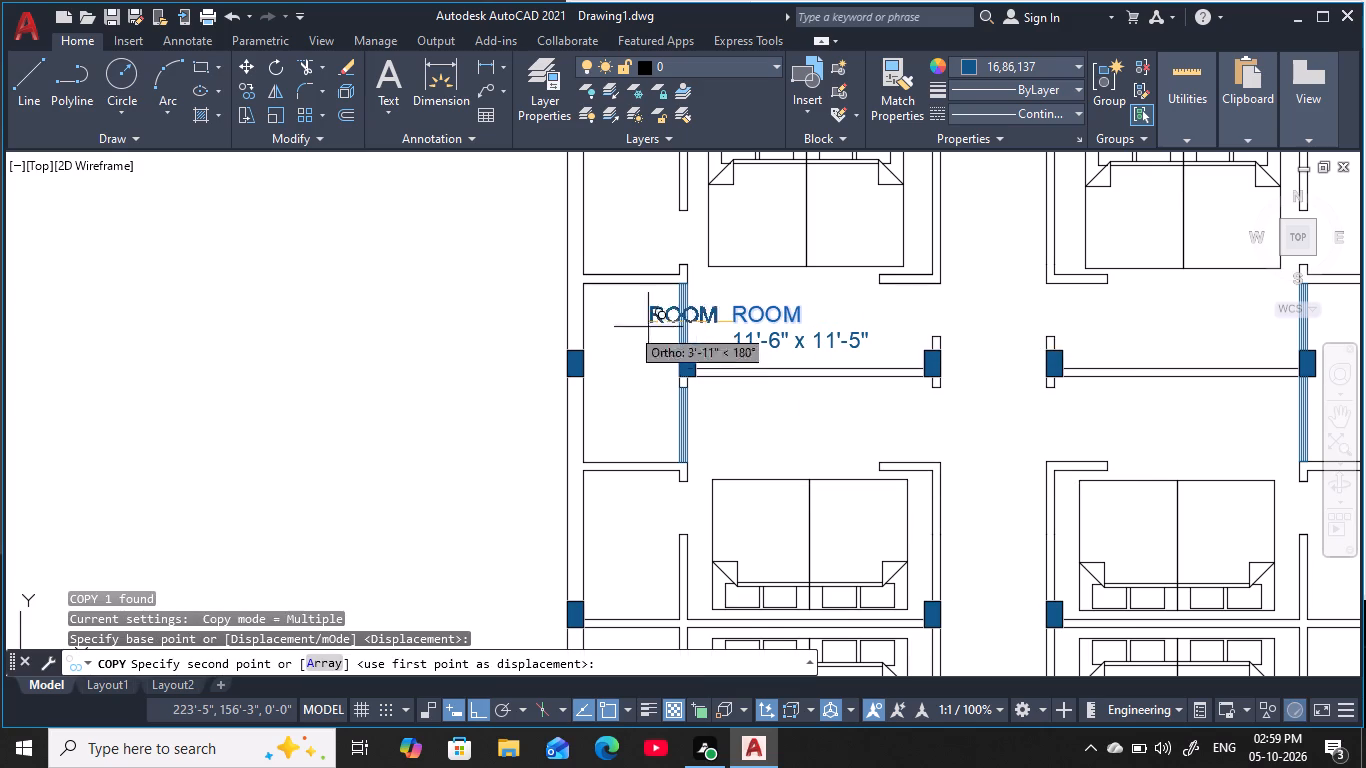
{"action": "left_click", "coordinate": [327, 333]}
{"action": "key", "text": "Escape"}
{"action": "key", "text": "Escape"}
{"action": "key", "text": "Escape"}
{"action": "key", "text": "Escape"}
{"action": "key", "text": "Escape"}
{"action": "key", "text": "Escape"}
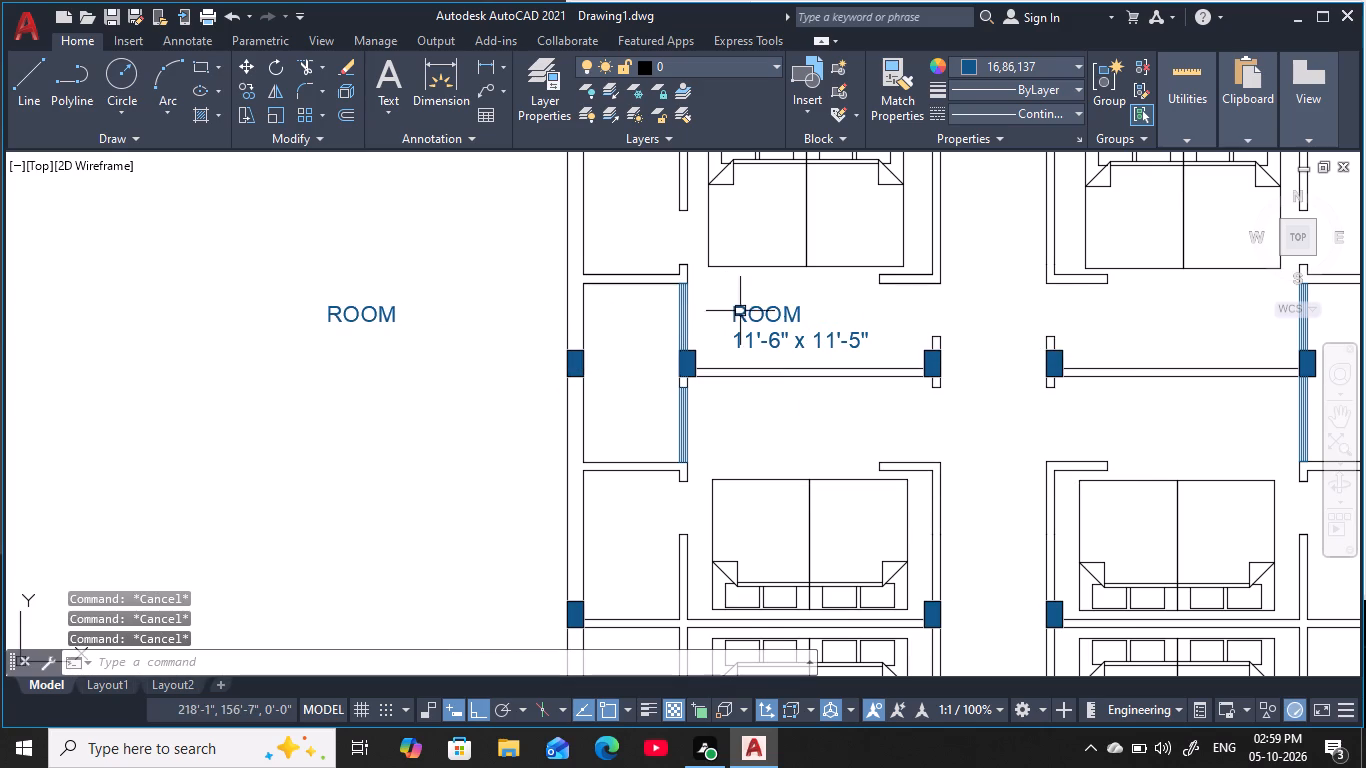
Erase the original ROOM text above the 11'-6" x 11'-5" line in the northwest bedroom.
{"action": "left_click", "coordinate": [754, 318]}
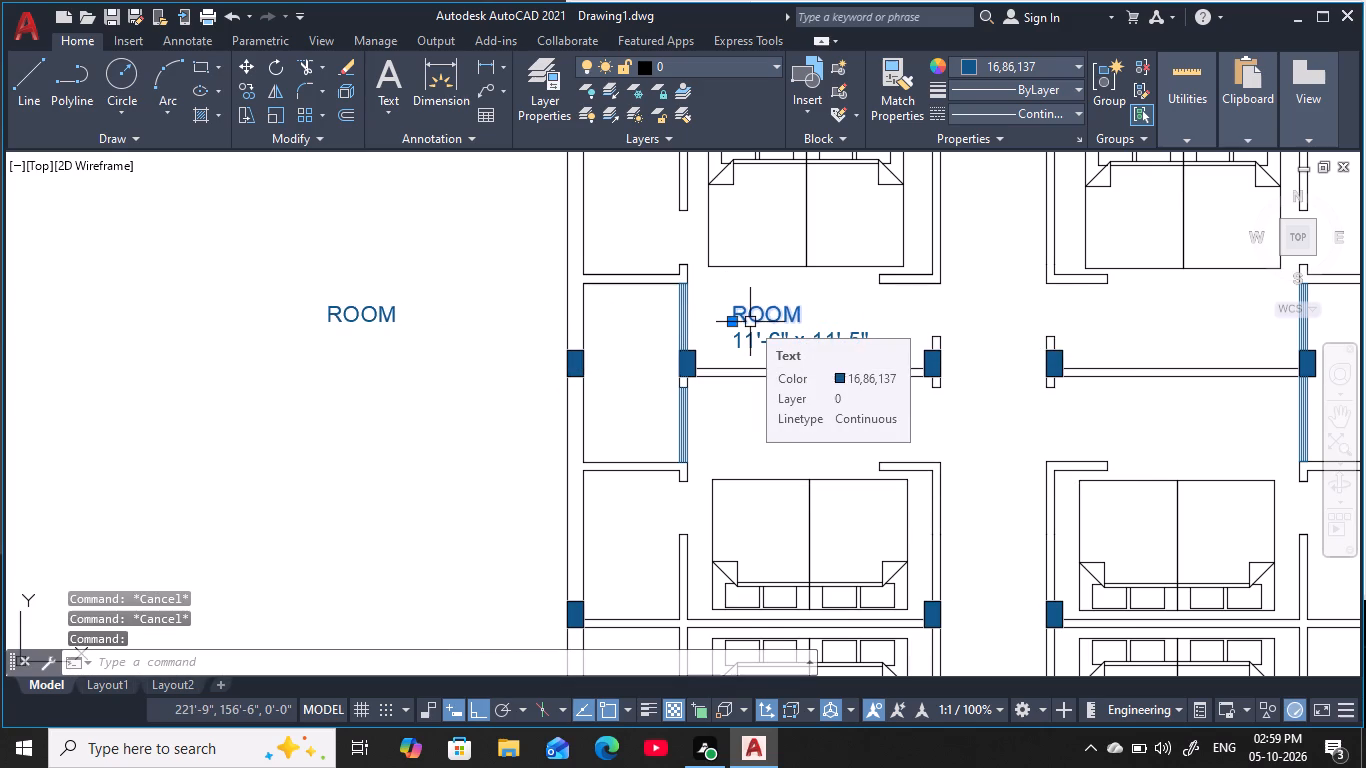
{"action": "type", "text": "e"}
{"action": "key", "text": "space"}
{"action": "key", "text": "Escape"}
{"action": "key", "text": "Escape"}
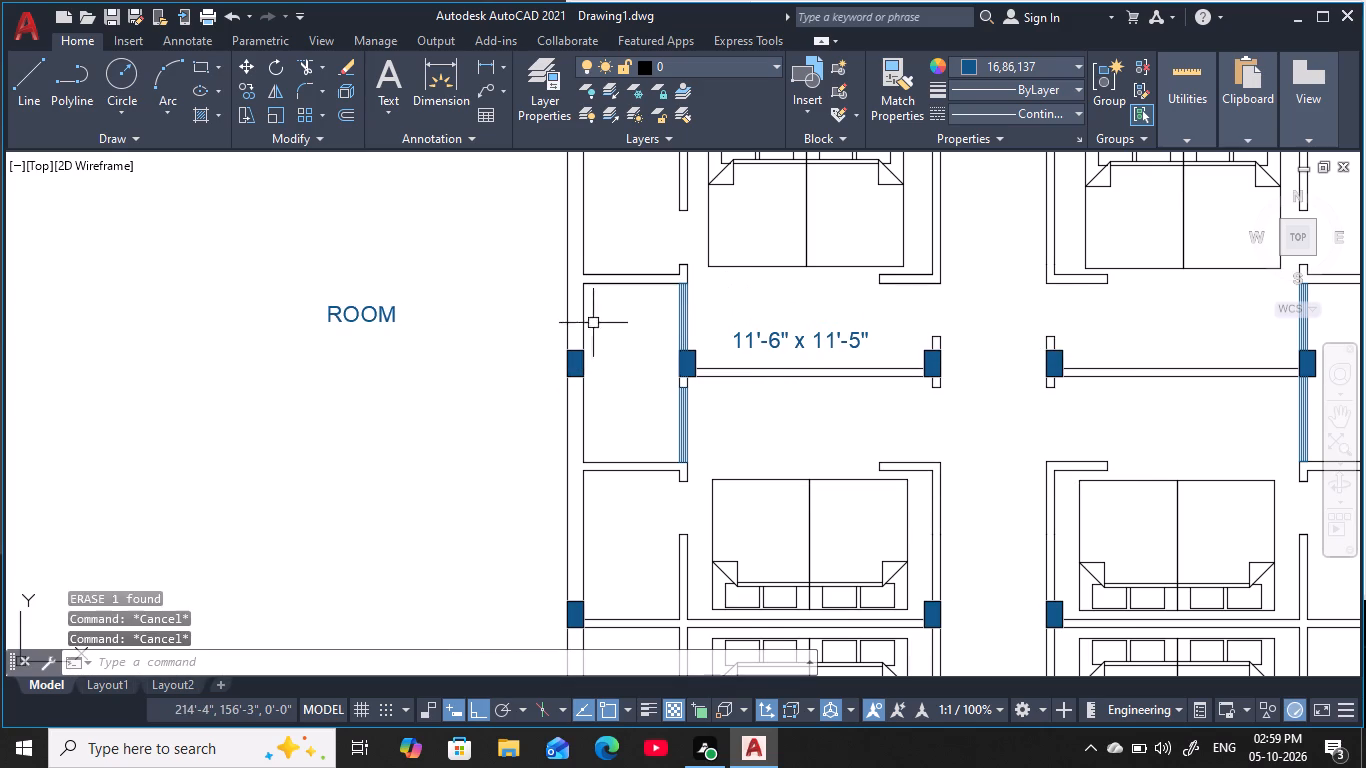
{"action": "key", "text": "Escape"}
{"action": "key", "text": "Escape"}
{"action": "key", "text": "Escape"}
Move the copied ROOM text back into the northwest bedroom and, with Ortho off, centre it above the 11'-6" x 11'-5" line.
{"action": "left_click", "coordinate": [341, 319]}
{"action": "type", "text": "m"}
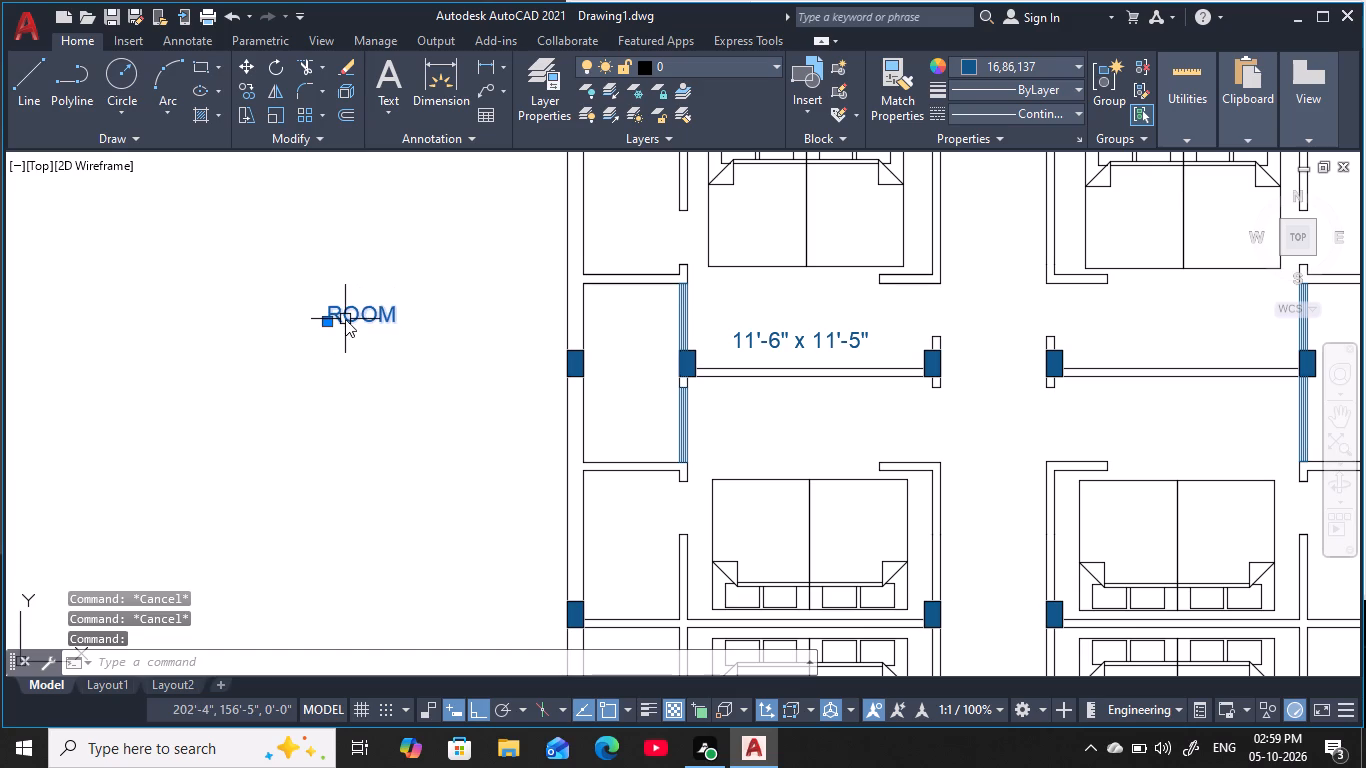
{"action": "key", "text": "space"}
{"action": "left_click", "coordinate": [364, 314]}
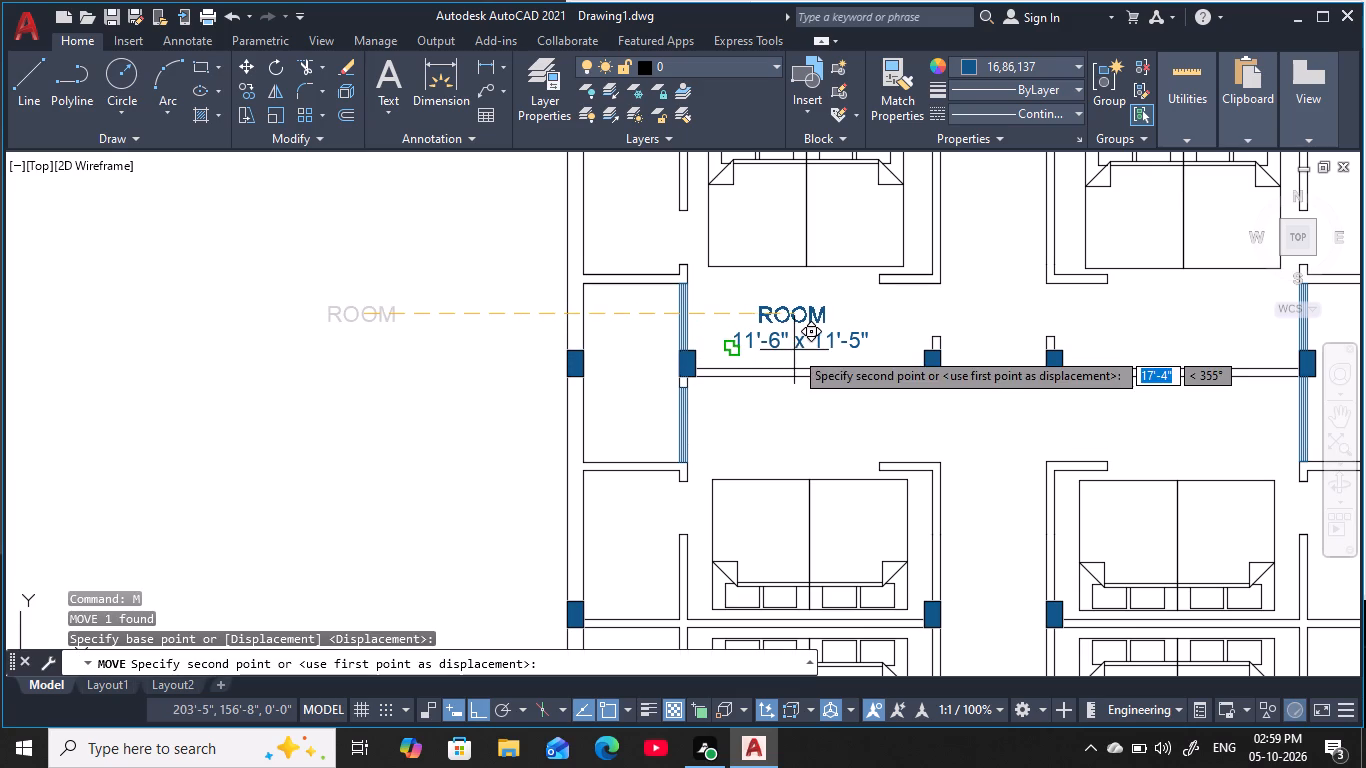
{"action": "left_click", "coordinate": [794, 350]}
{"action": "left_click", "coordinate": [728, 348]}
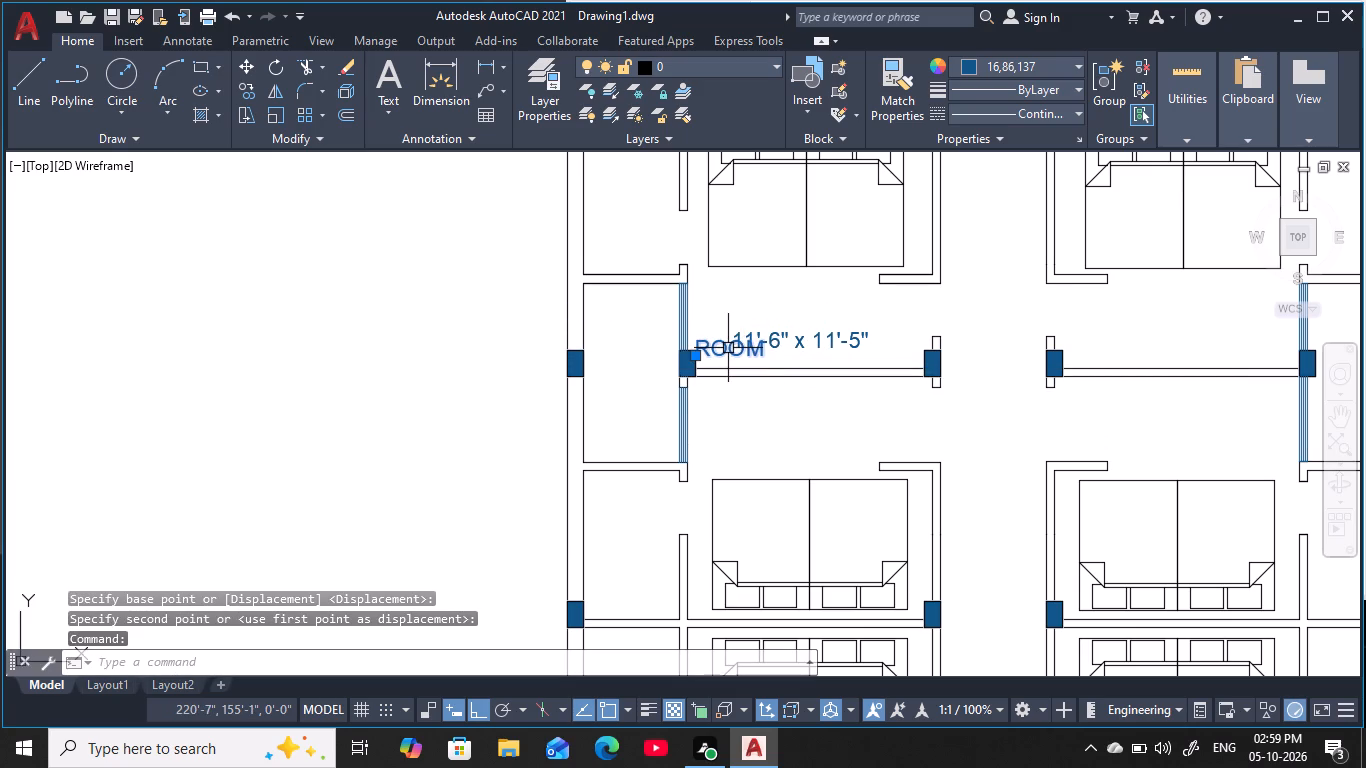
{"action": "type", "text": "m"}
{"action": "key", "text": "space"}
{"action": "left_click", "coordinate": [728, 348]}
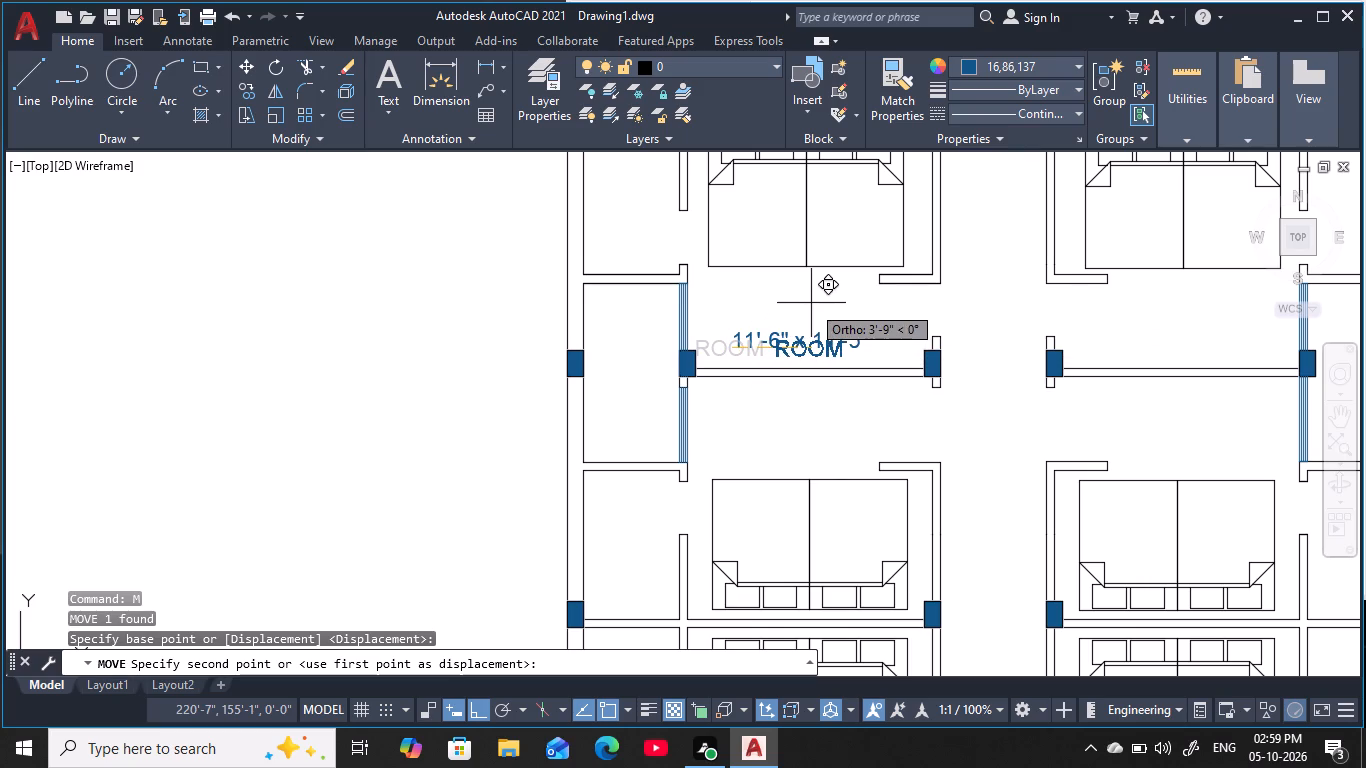
{"action": "key", "text": "F8"}
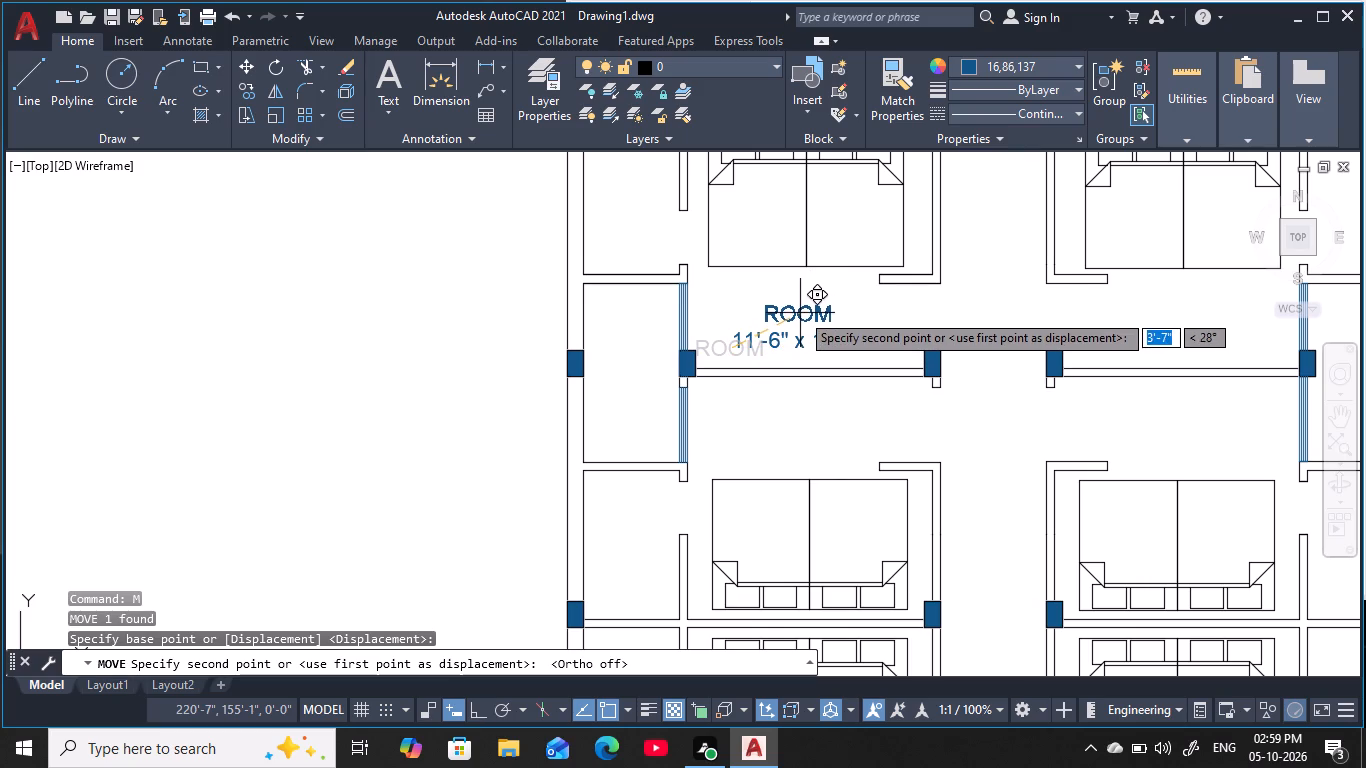
{"action": "left_click", "coordinate": [800, 312]}
{"action": "key", "text": "Escape"}
{"action": "key", "text": "Escape"}
{"action": "key", "text": "Escape"}
{"action": "key", "text": "Escape"}
Copy both lines of the ROOM 11'-6" x 11'-5" label about 18 feet east into the northeast bedroom, south of its beds.
{"action": "scroll", "coordinate": [810, 362], "scroll_direction": "down", "scroll_amount": 1}
{"action": "middle_click_drag", "start_coordinate": [810, 362], "coordinate": [809, 364]}
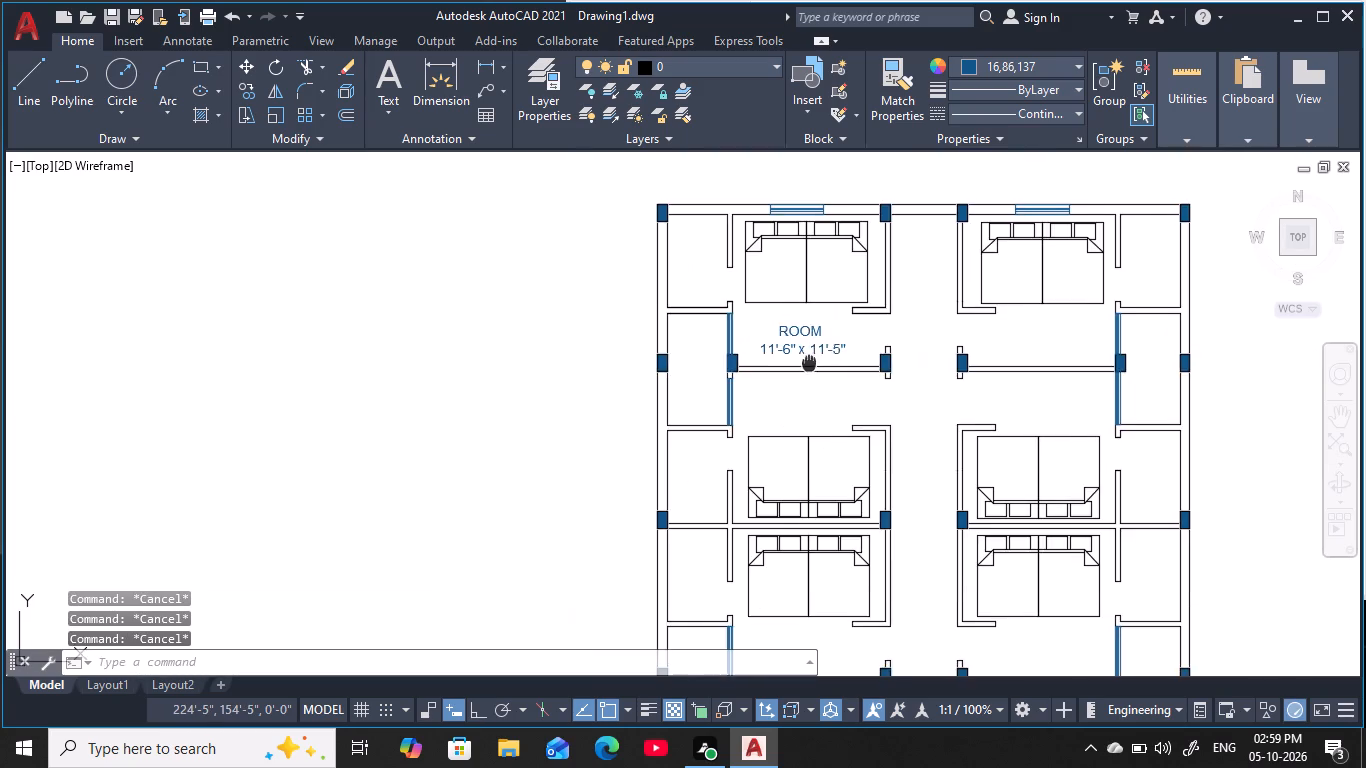
{"action": "middle_click_drag", "start_coordinate": [809, 364], "coordinate": [889, 371]}
{"action": "key", "text": "Escape"}
{"action": "key", "text": "Escape"}
{"action": "scroll", "coordinate": [859, 351], "scroll_direction": "up", "scroll_amount": 1}
{"action": "middle_click_drag", "start_coordinate": [859, 351], "coordinate": [846, 359]}
{"action": "key", "text": "Escape"}
{"action": "key", "text": "Escape"}
{"action": "key", "text": "Escape"}
{"action": "key", "text": "Escape"}
{"action": "key", "text": "Escape"}
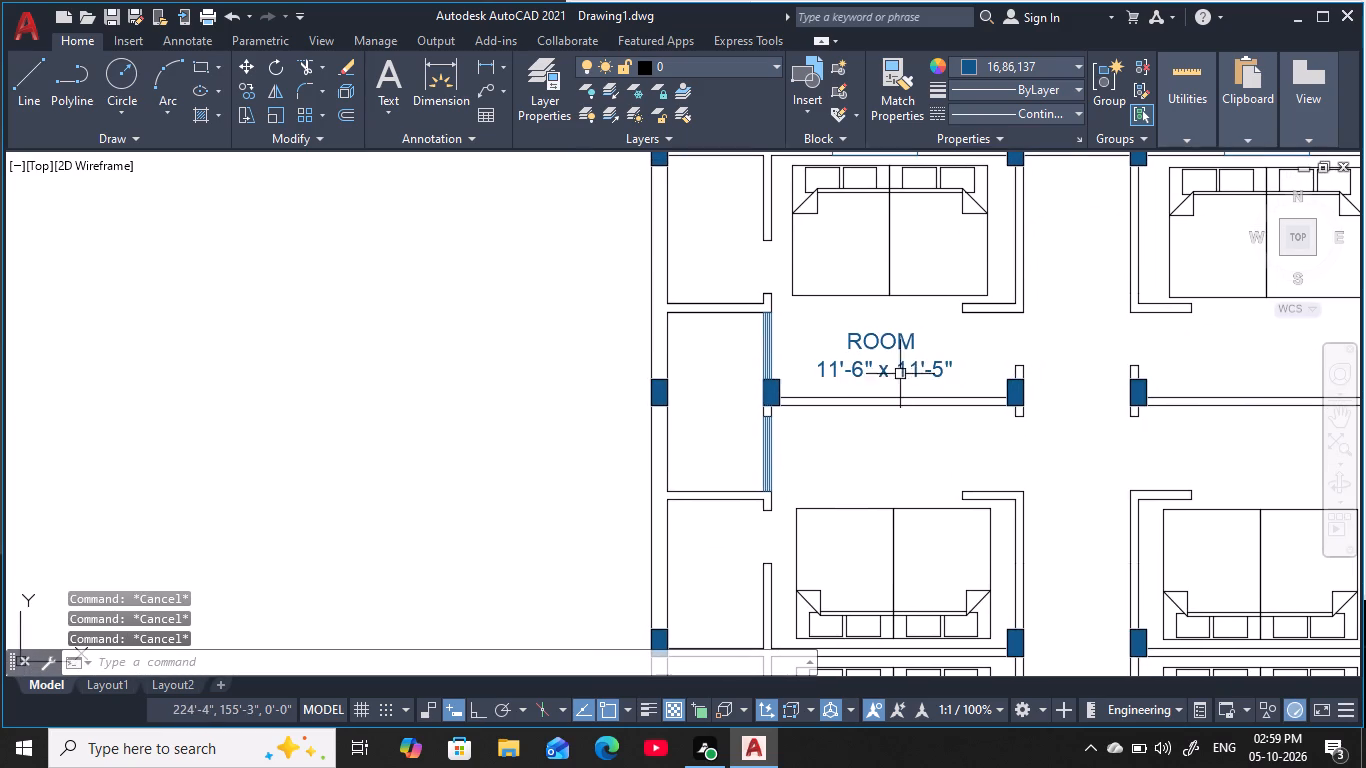
{"action": "key", "text": "Escape"}
{"action": "left_click", "coordinate": [886, 345]}
{"action": "left_click", "coordinate": [898, 370]}
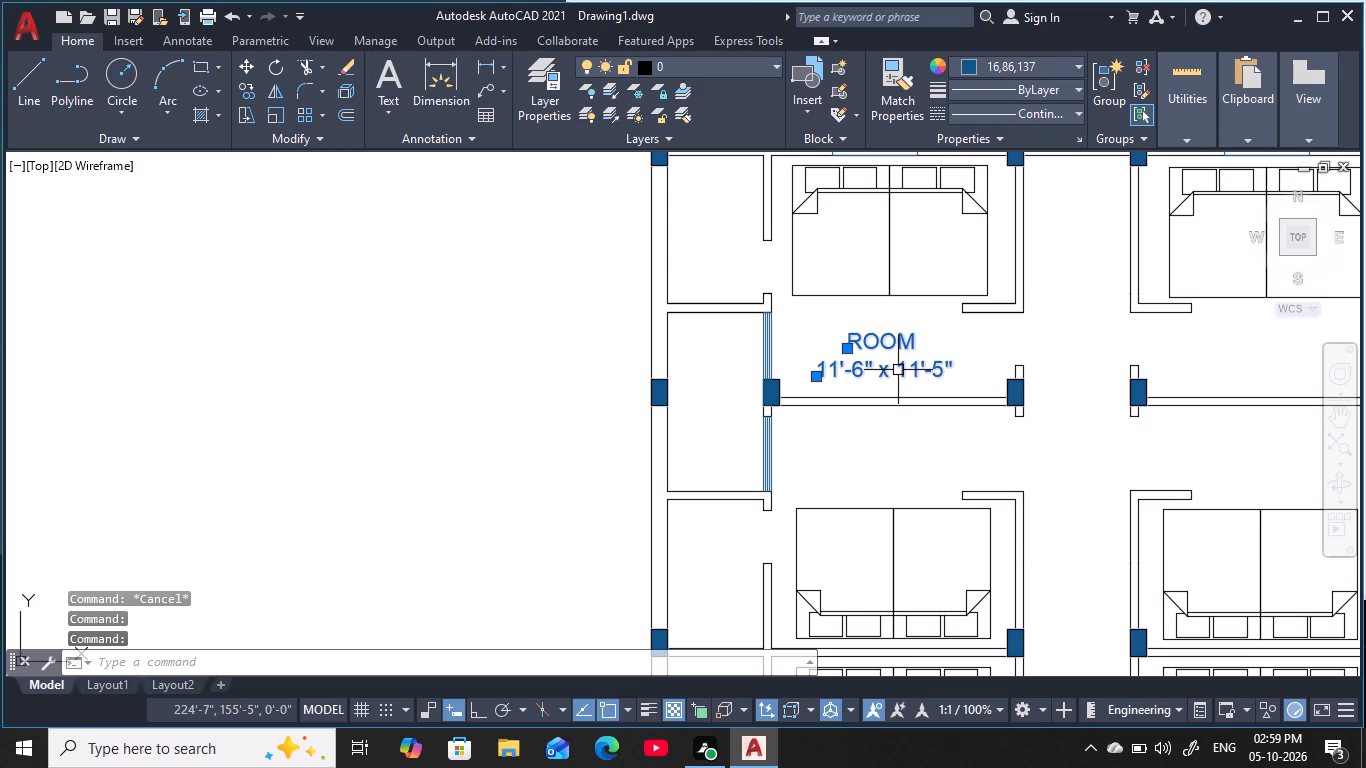
{"action": "type", "text": "co"}
{"action": "key", "text": "space"}
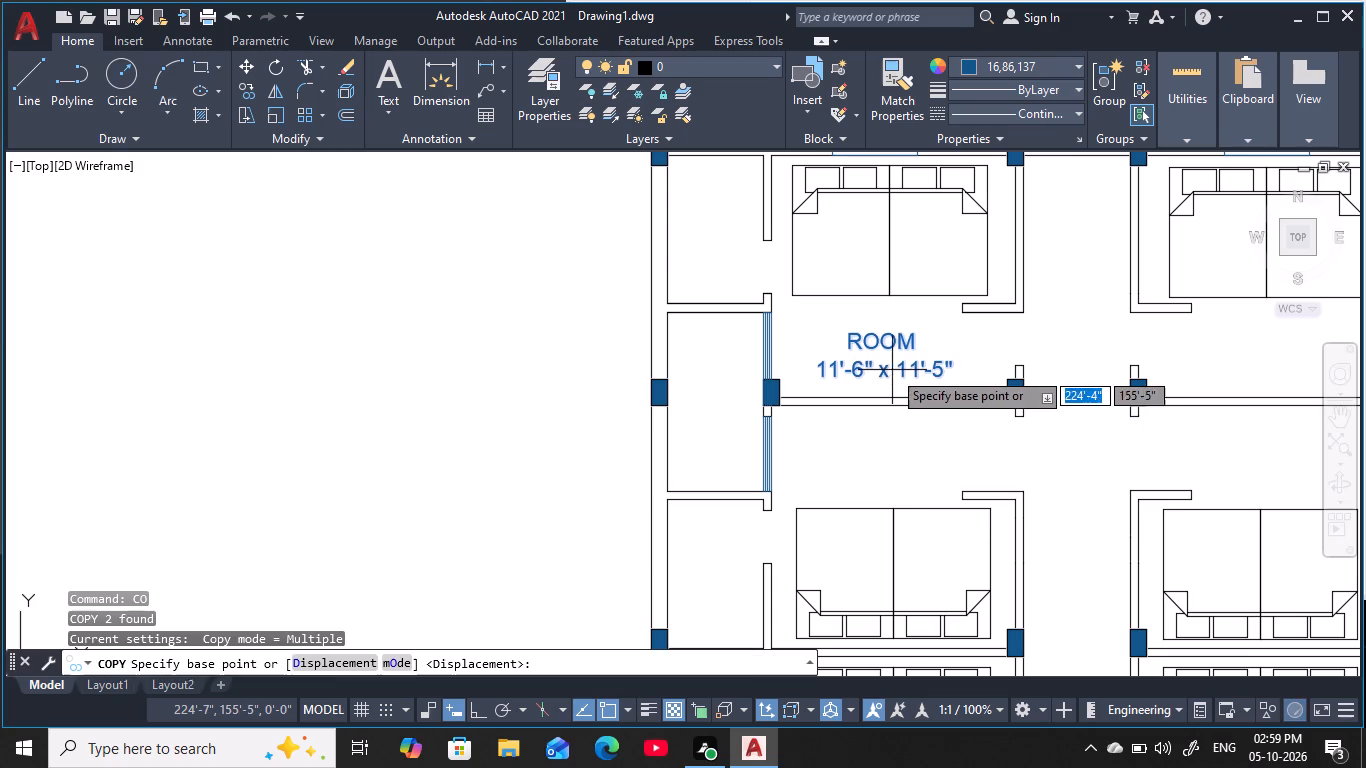
{"action": "left_click", "coordinate": [880, 364]}
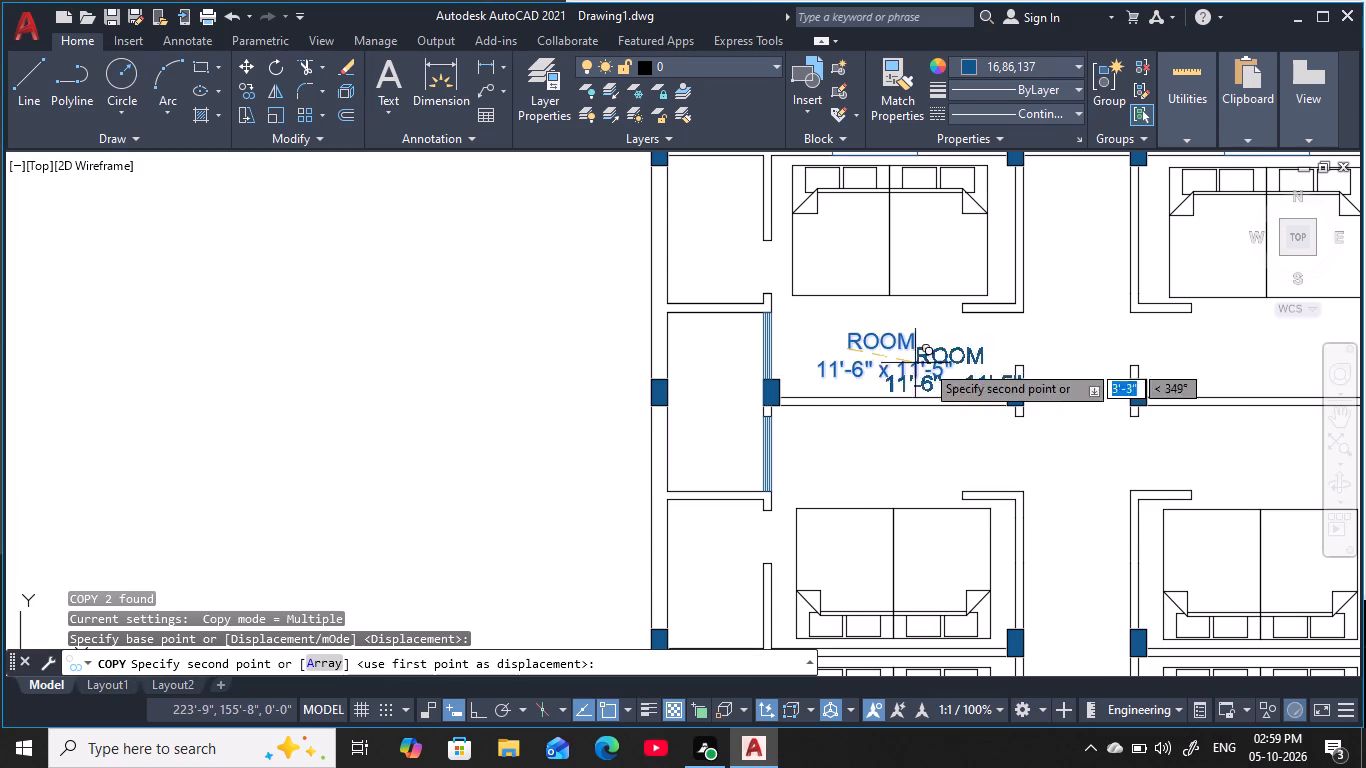
{"action": "middle_click_drag", "start_coordinate": [1091, 370], "coordinate": [710, 384]}
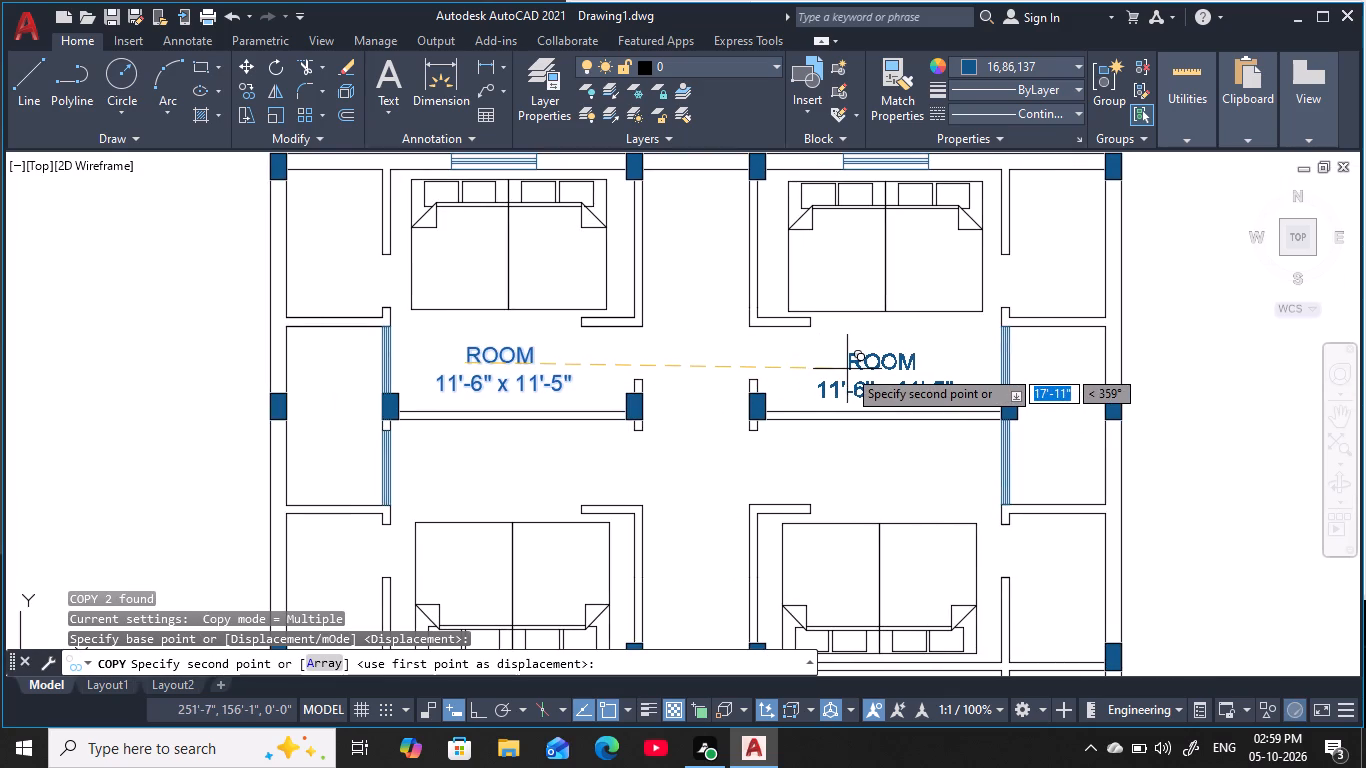
{"action": "left_click", "coordinate": [847, 366]}
Place copies of the room label in the west and east bedrooms of the second row, north of their beds.
{"action": "middle_click_drag", "start_coordinate": [773, 459], "coordinate": [832, 344]}
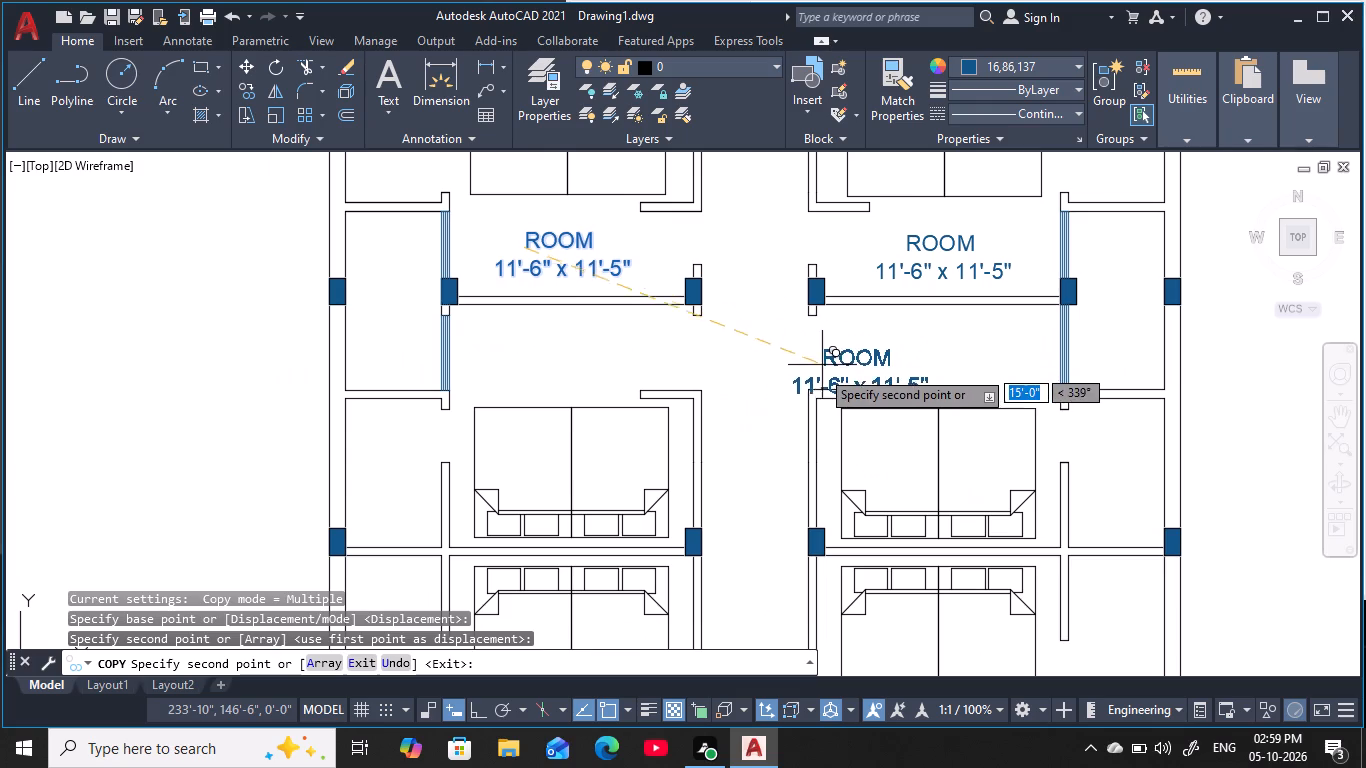
{"action": "middle_click_drag", "start_coordinate": [605, 475], "coordinate": [685, 458]}
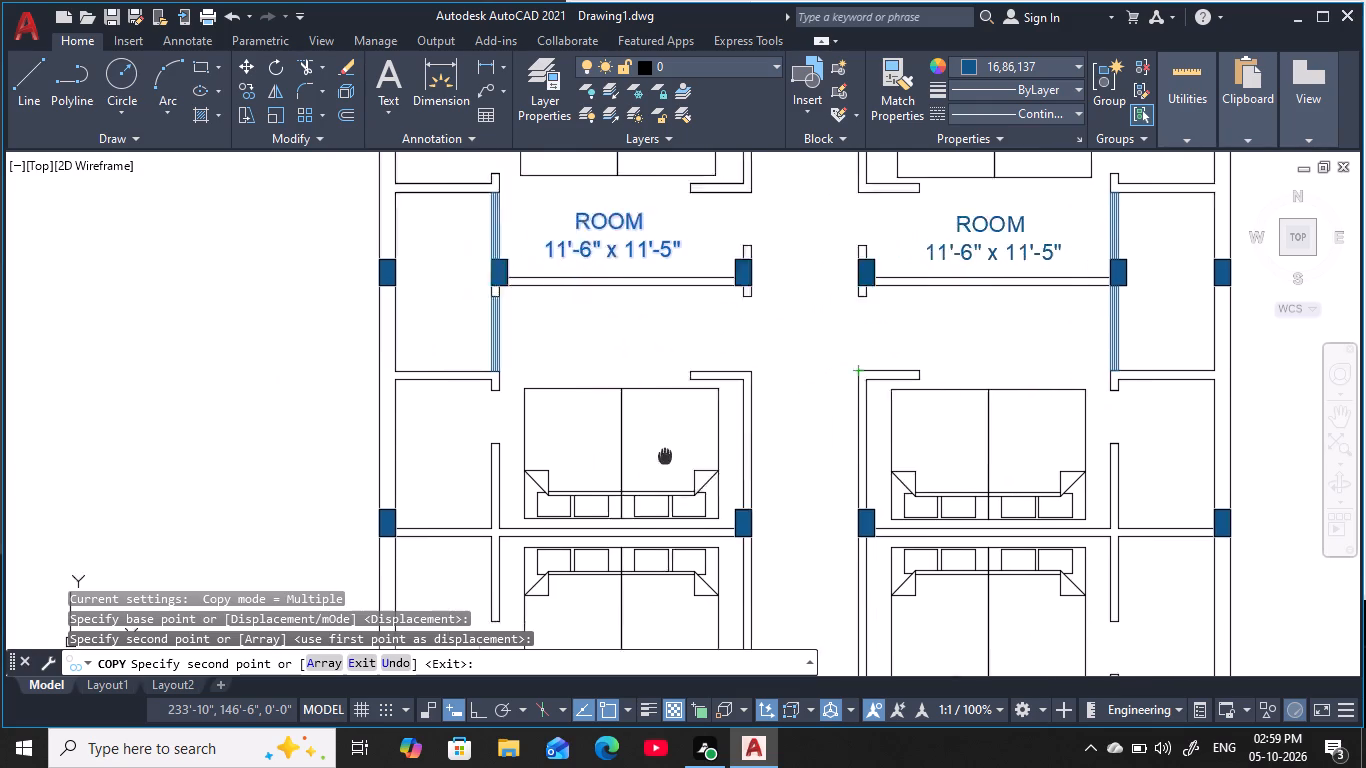
{"action": "middle_click_drag", "start_coordinate": [685, 458], "coordinate": [723, 467]}
{"action": "left_click", "coordinate": [642, 356]}
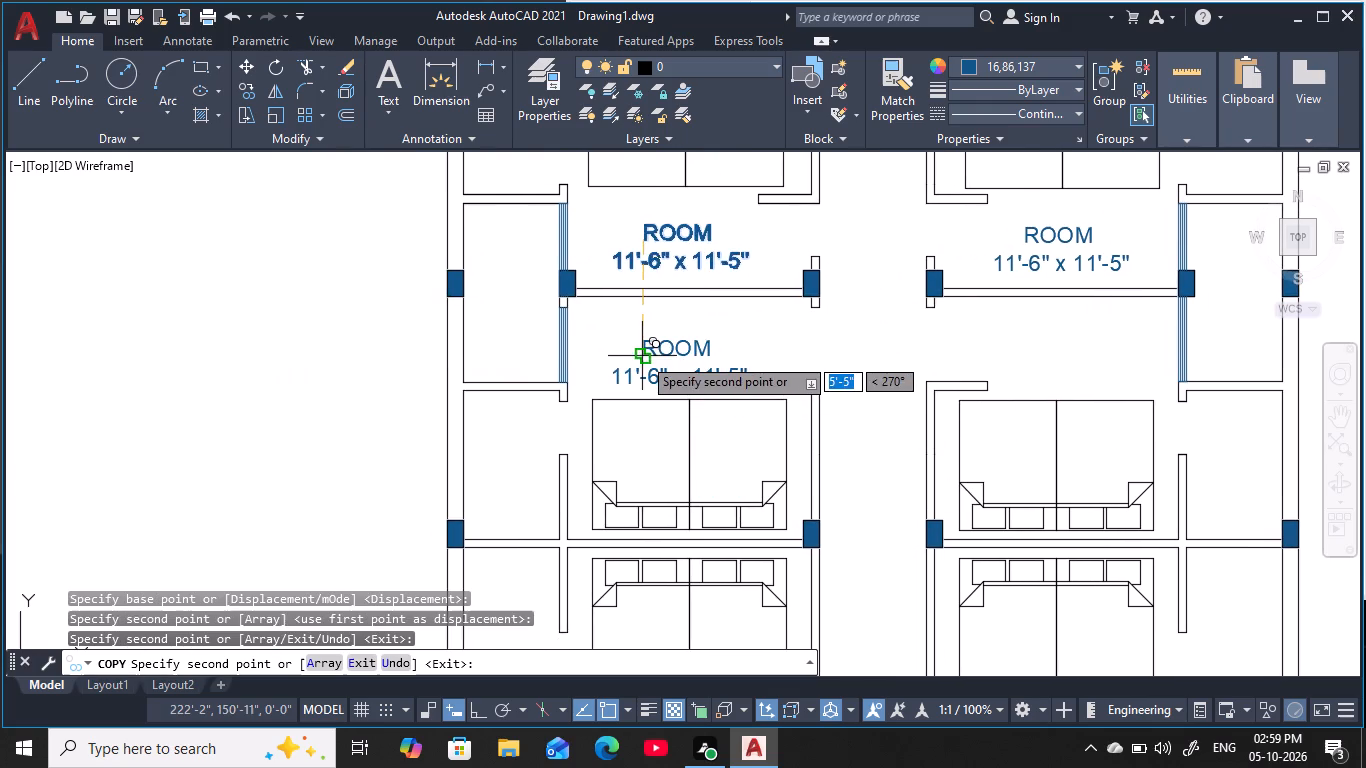
{"action": "middle_click_drag", "start_coordinate": [770, 440], "coordinate": [676, 451]}
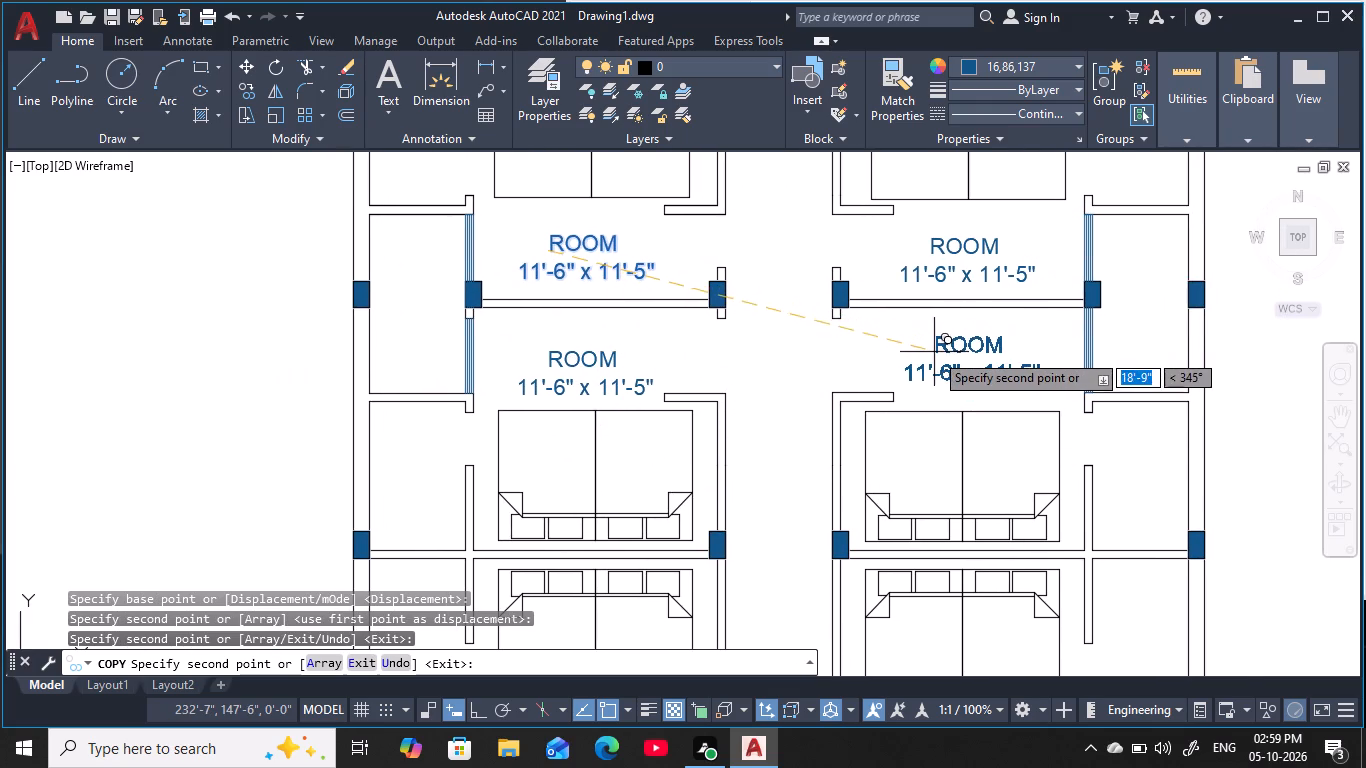
{"action": "left_click", "coordinate": [938, 364]}
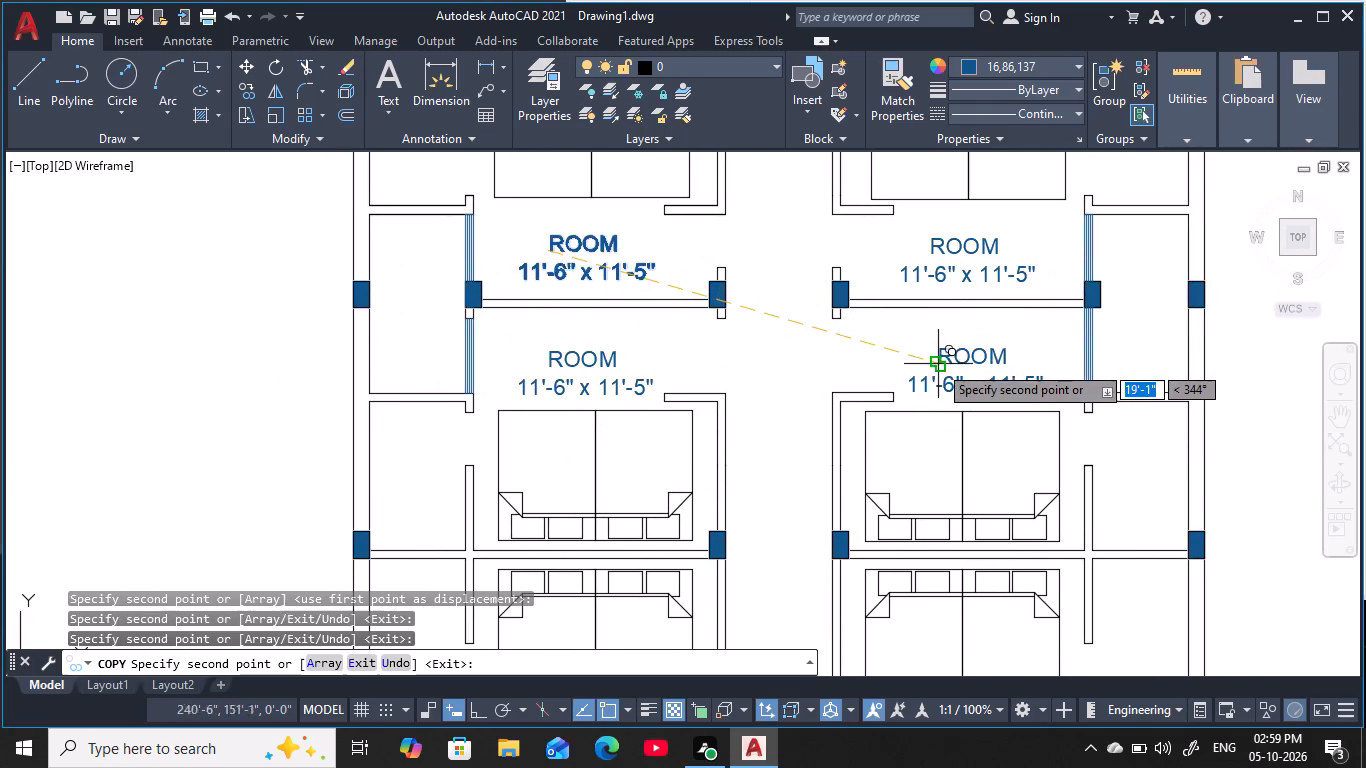
Place copies of the room label in the west and east bedrooms of the third and fourth rows.
{"action": "middle_click_drag", "start_coordinate": [814, 470], "coordinate": [866, 310]}
{"action": "middle_click_drag", "start_coordinate": [814, 459], "coordinate": [911, 327]}
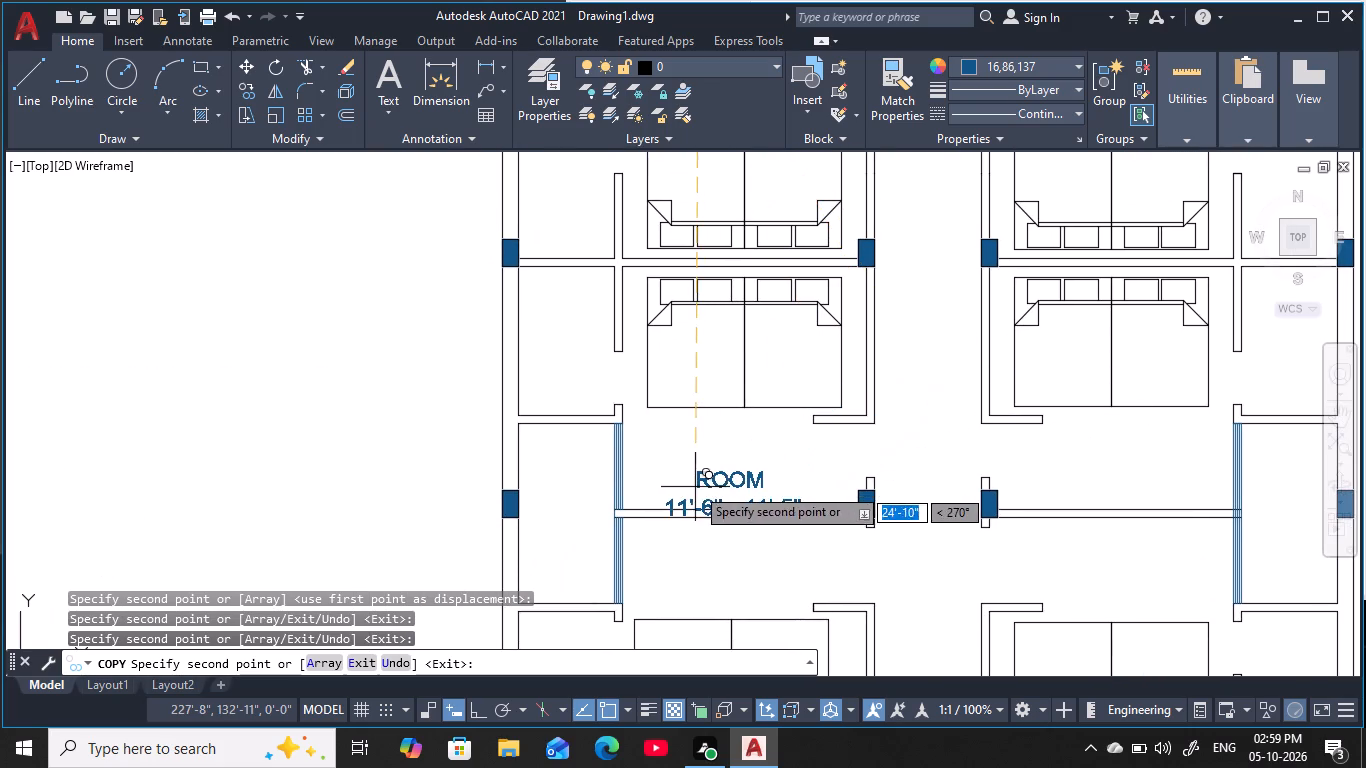
{"action": "left_click", "coordinate": [697, 449]}
{"action": "middle_click_drag", "start_coordinate": [1003, 456], "coordinate": [789, 455]}
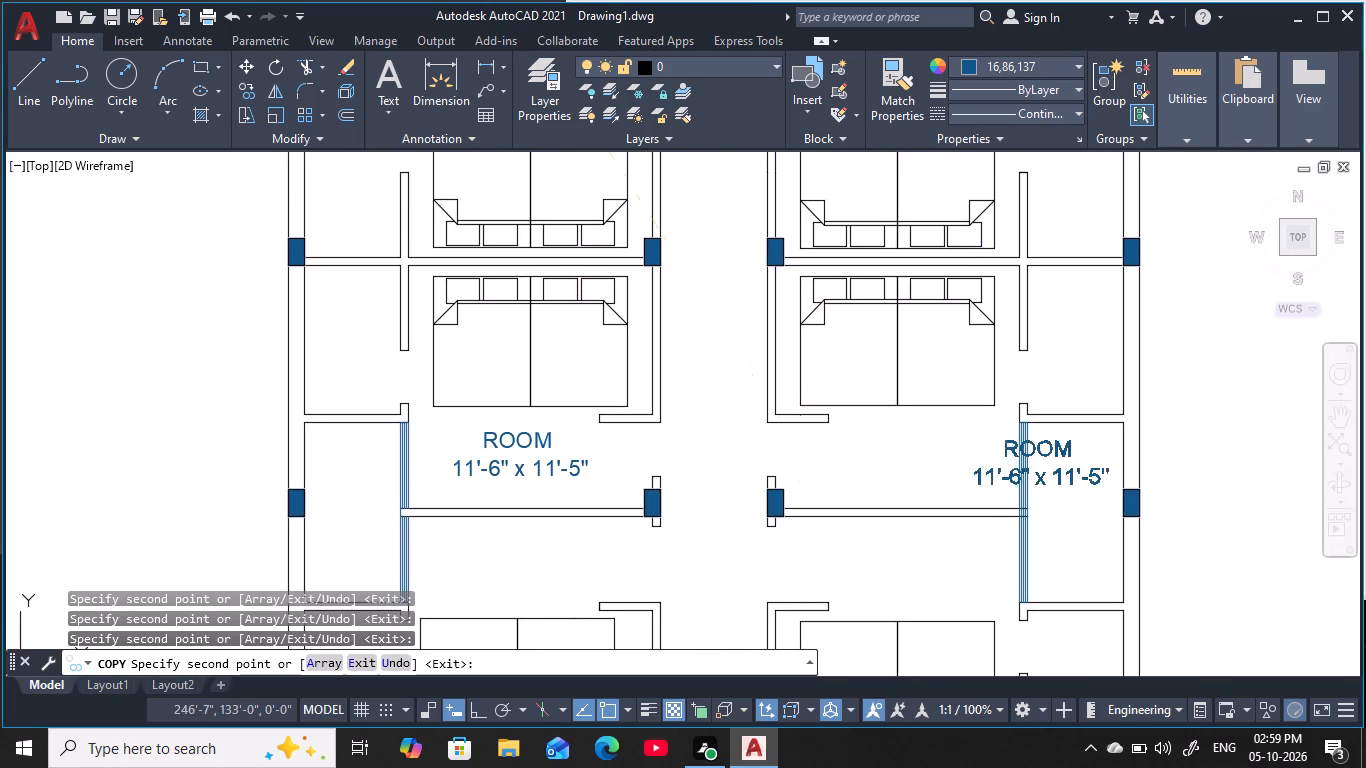
{"action": "left_click", "coordinate": [869, 455]}
{"action": "middle_click_drag", "start_coordinate": [846, 492], "coordinate": [920, 327]}
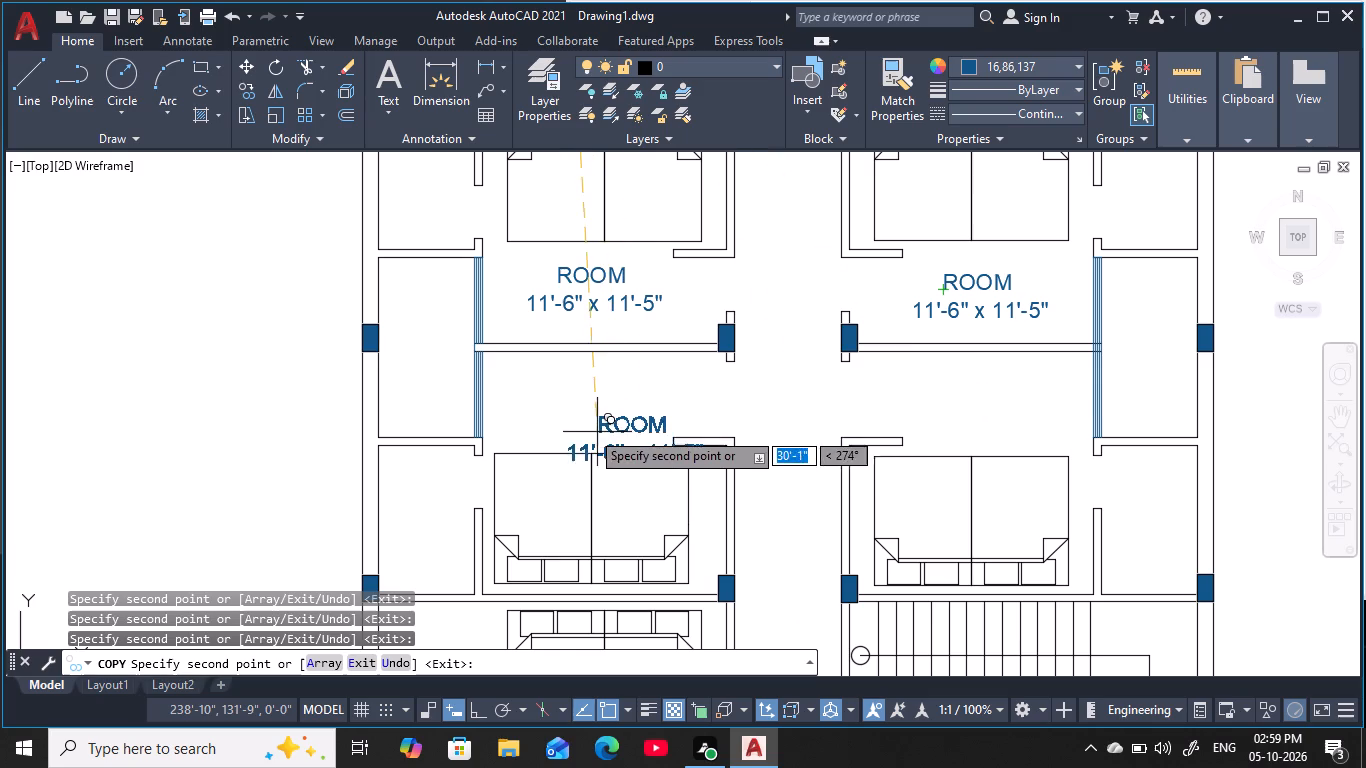
{"action": "left_click", "coordinate": [531, 416]}
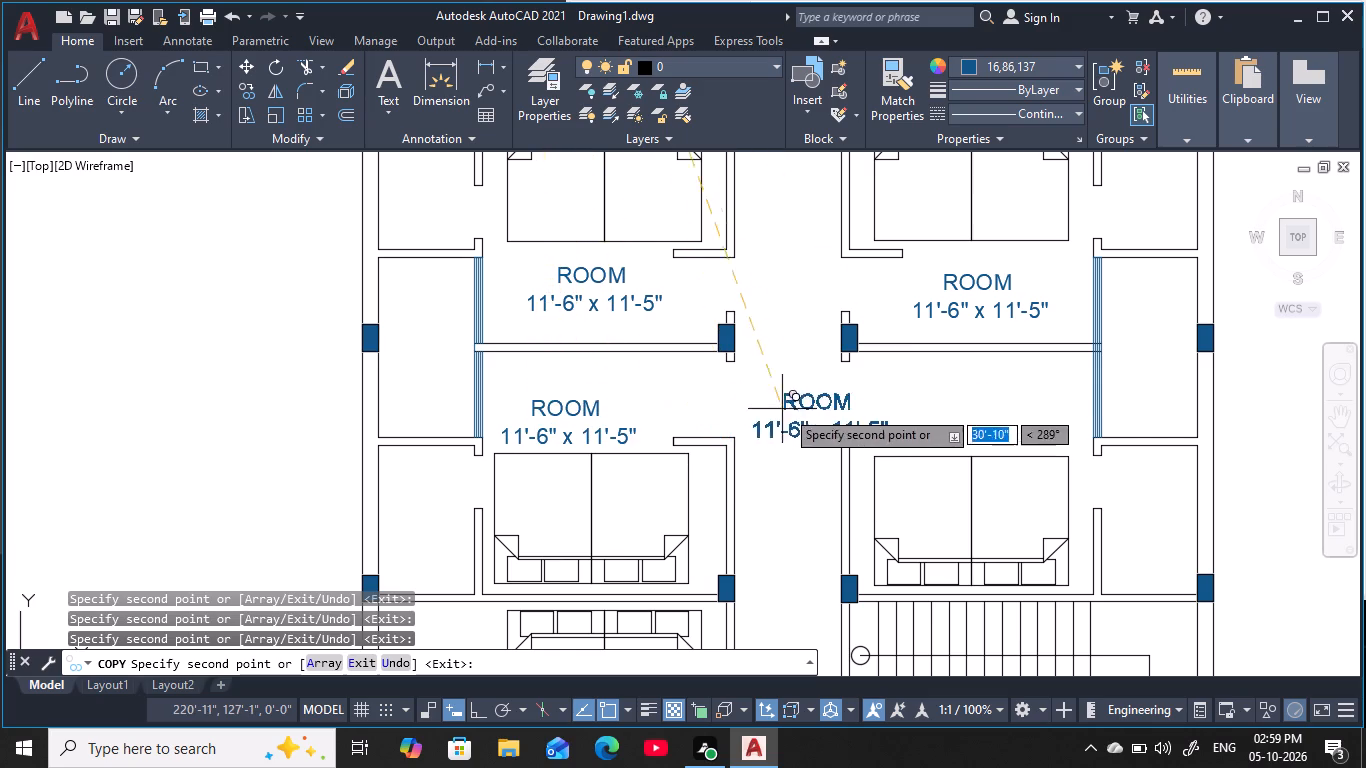
{"action": "left_click", "coordinate": [946, 416]}
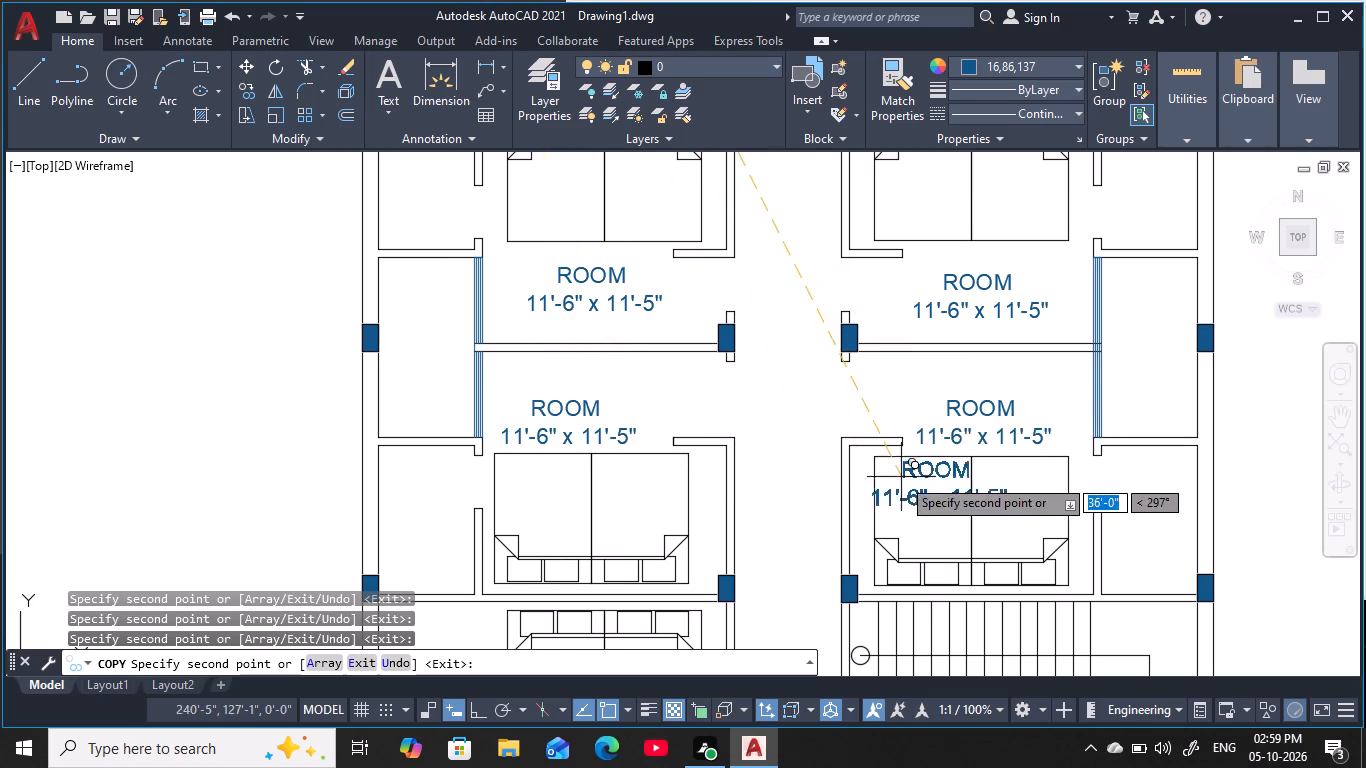
Place a last copy of the room label south of the southwest bedroom's beds and end the copying.
{"action": "middle_click_drag", "start_coordinate": [902, 477], "coordinate": [970, 348]}
{"action": "middle_click_drag", "start_coordinate": [877, 437], "coordinate": [1036, 291]}
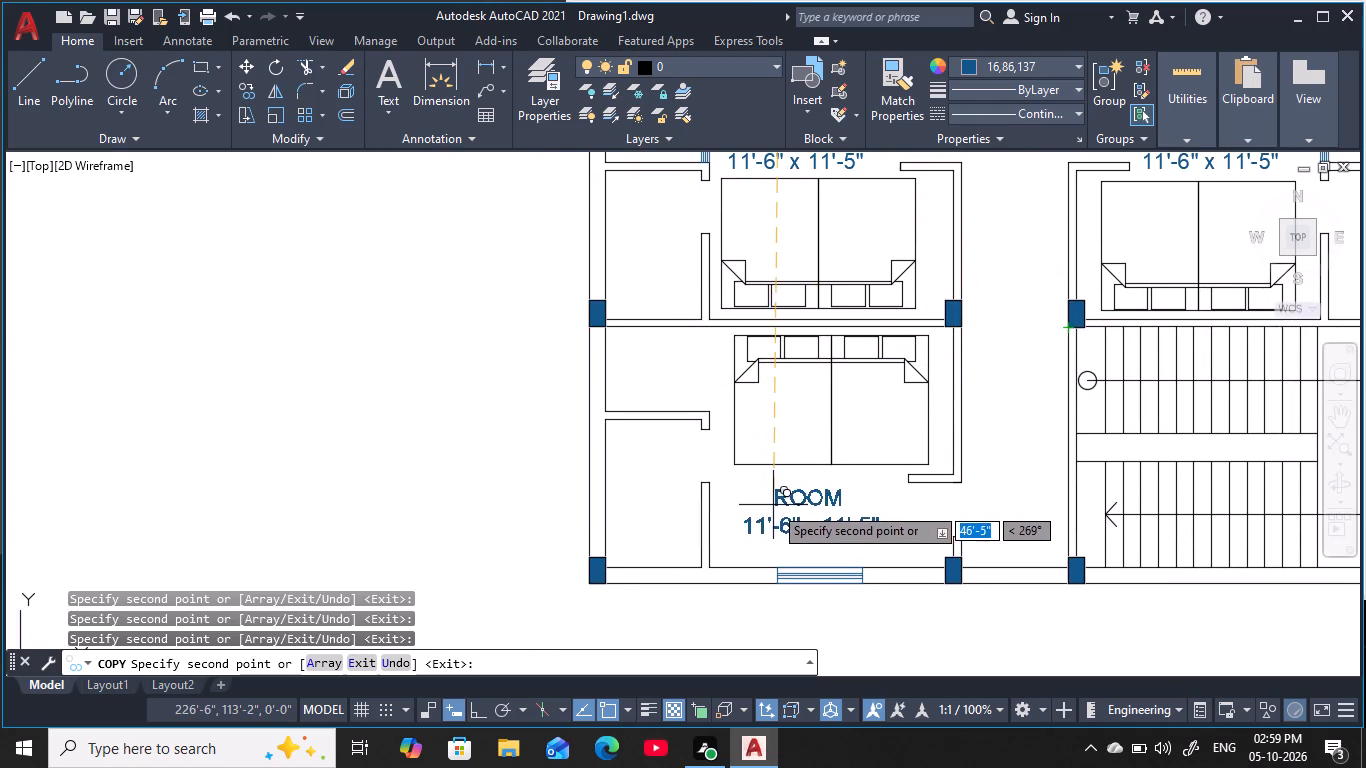
{"action": "left_click", "coordinate": [775, 505]}
{"action": "middle_click_drag", "start_coordinate": [869, 488], "coordinate": [704, 524]}
{"action": "scroll", "coordinate": [869, 488], "scroll_direction": "down", "scroll_amount": 1}
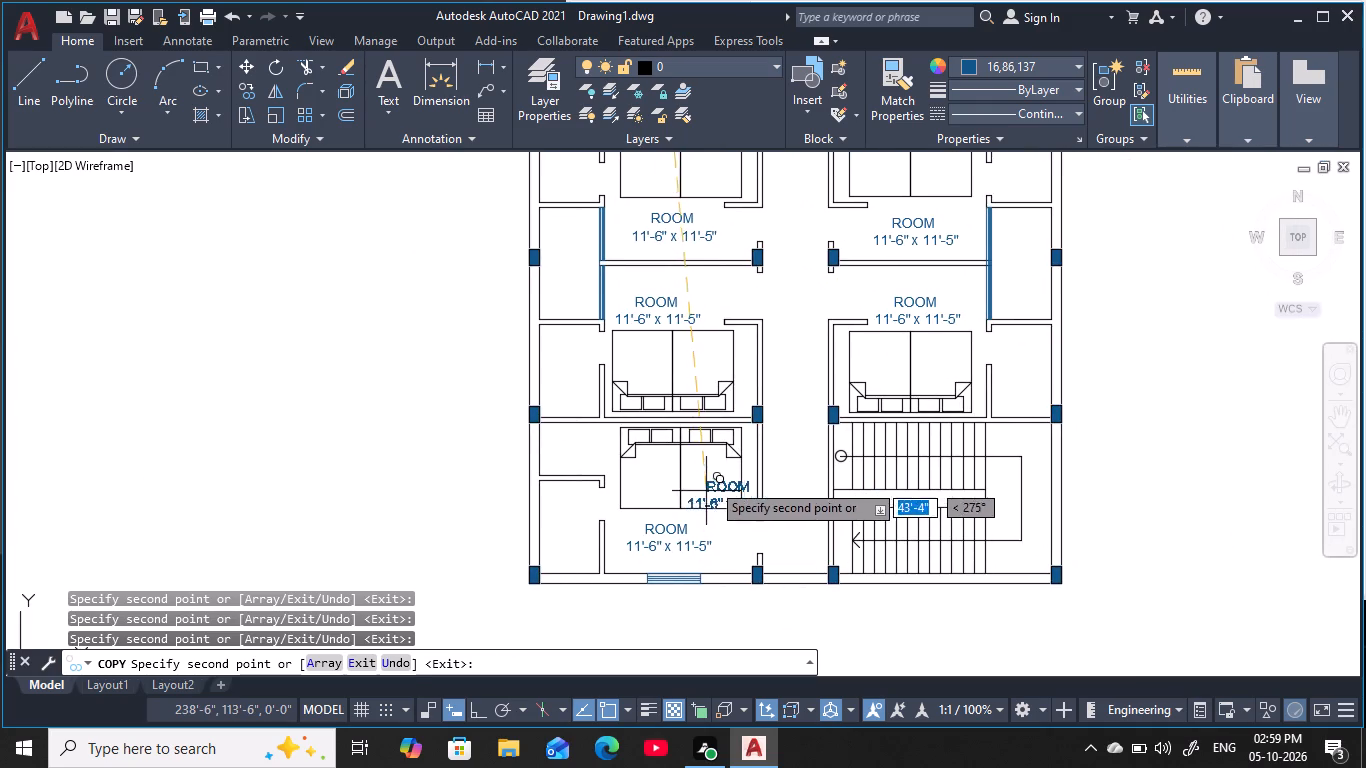
{"action": "key", "text": "Escape"}
{"action": "key", "text": "Escape"}
{"action": "key", "text": "Escape"}
{"action": "key", "text": "Escape"}
{"action": "key", "text": "Escape"}
{"action": "key", "text": "Escape"}
{"action": "key", "text": "Escape"}
{"action": "key", "text": "Escape"}
{"action": "key", "text": "Escape"}
{"action": "key", "text": "Escape"}
{"action": "key", "text": "Escape"}
{"action": "key", "text": "Escape"}
{"action": "key", "text": "Escape"}
{"action": "key", "text": "Escape"}
{"action": "key", "text": "Escape"}
{"action": "key", "text": "Escape"}
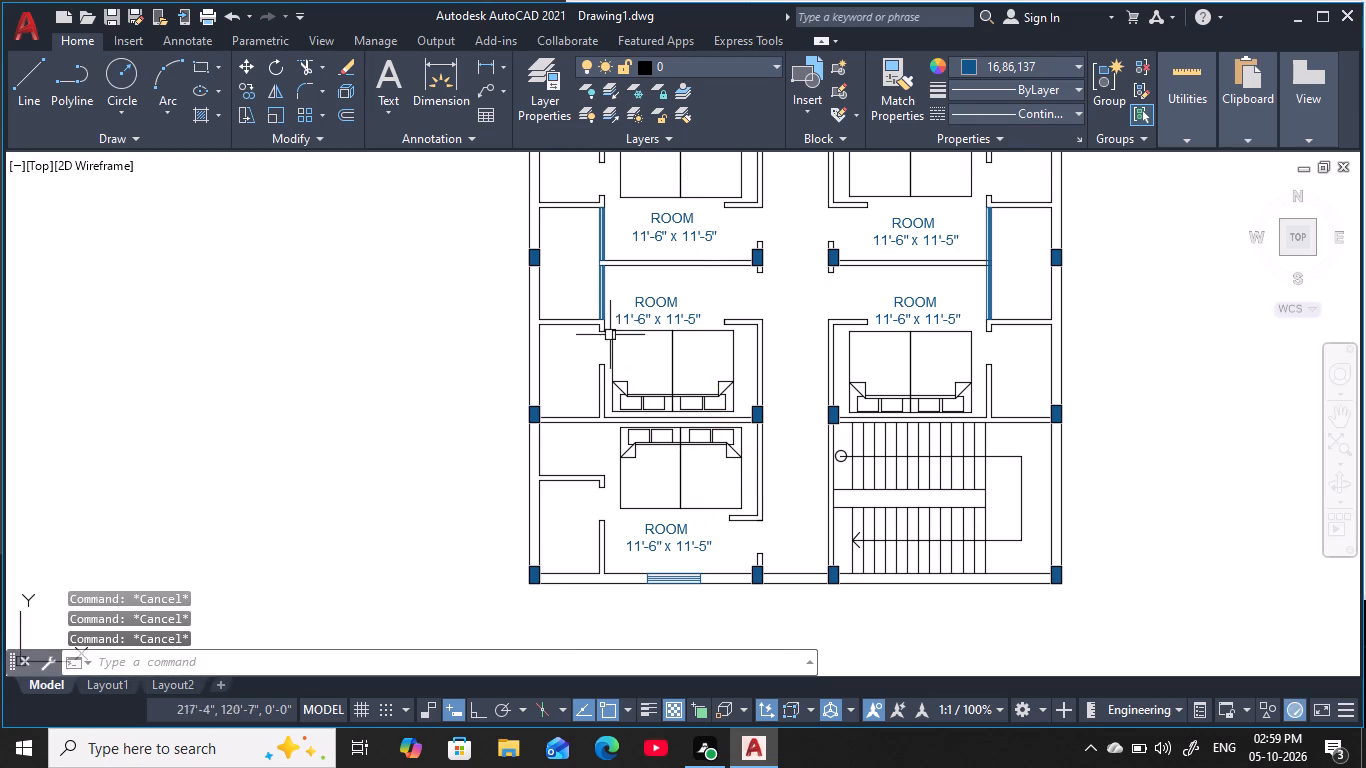
Start single-line text 6" high near the top of the northwest small room and enter TOILET as its first line.
{"action": "middle_click_drag", "start_coordinate": [604, 325], "coordinate": [645, 460]}
{"action": "key", "text": "Escape"}
{"action": "scroll", "coordinate": [603, 409], "scroll_direction": "up", "scroll_amount": 3}
{"action": "key", "text": "Escape"}
{"action": "key", "text": "Escape"}
{"action": "middle_click_drag", "start_coordinate": [603, 409], "coordinate": [607, 474]}
{"action": "key", "text": "Escape"}
{"action": "key", "text": "Escape"}
{"action": "scroll", "coordinate": [607, 474], "scroll_direction": "down", "scroll_amount": 2}
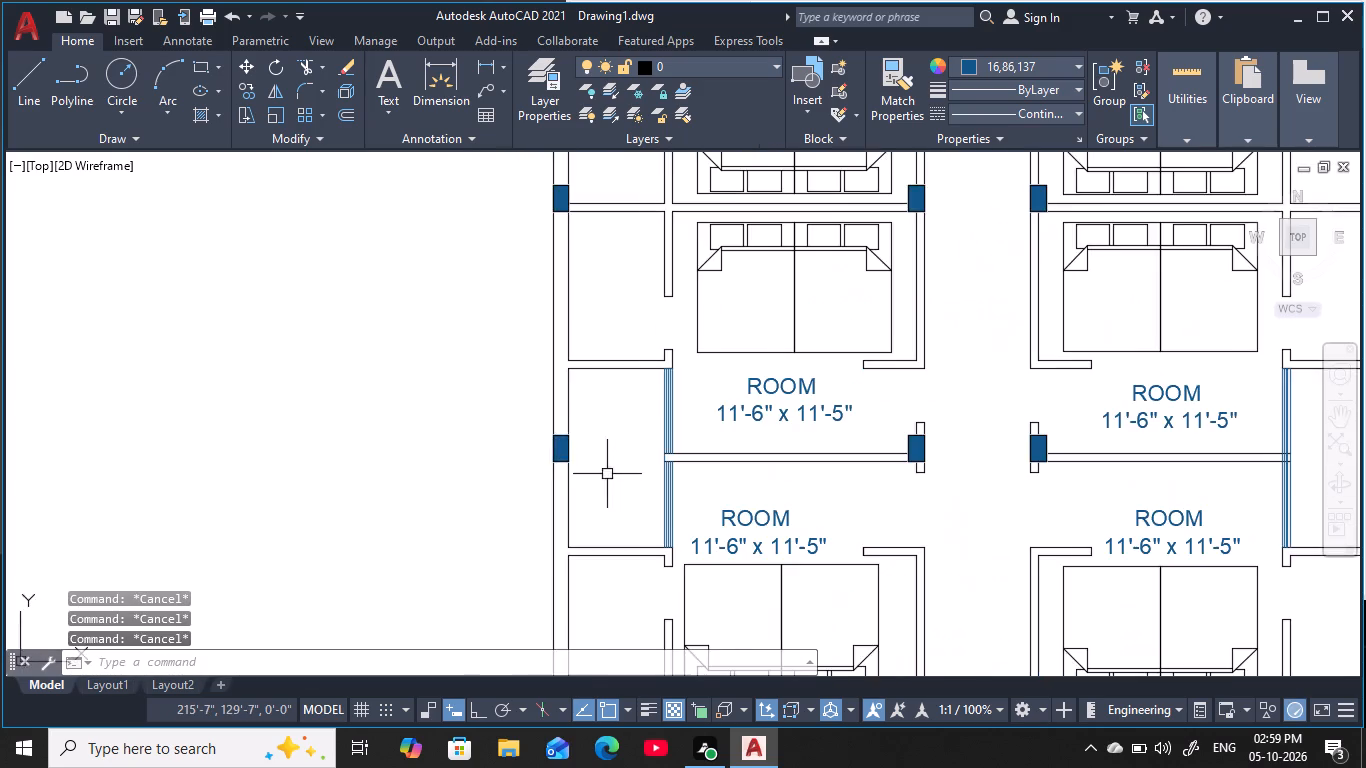
{"action": "middle_click_drag", "start_coordinate": [607, 475], "coordinate": [660, 559]}
{"action": "scroll", "coordinate": [663, 511], "scroll_direction": "down", "scroll_amount": 2}
{"action": "middle_click_drag", "start_coordinate": [663, 507], "coordinate": [660, 575]}
{"action": "scroll", "coordinate": [653, 364], "scroll_direction": "up", "scroll_amount": 2}
{"action": "middle_click_drag", "start_coordinate": [653, 367], "coordinate": [635, 560]}
{"action": "scroll", "coordinate": [639, 467], "scroll_direction": "up", "scroll_amount": 2}
{"action": "key", "text": "Escape"}
{"action": "middle_click", "coordinate": [639, 464]}
{"action": "key", "text": "Escape"}
{"action": "key", "text": "Escape"}
{"action": "key", "text": "Escape"}
{"action": "key", "text": "d"}
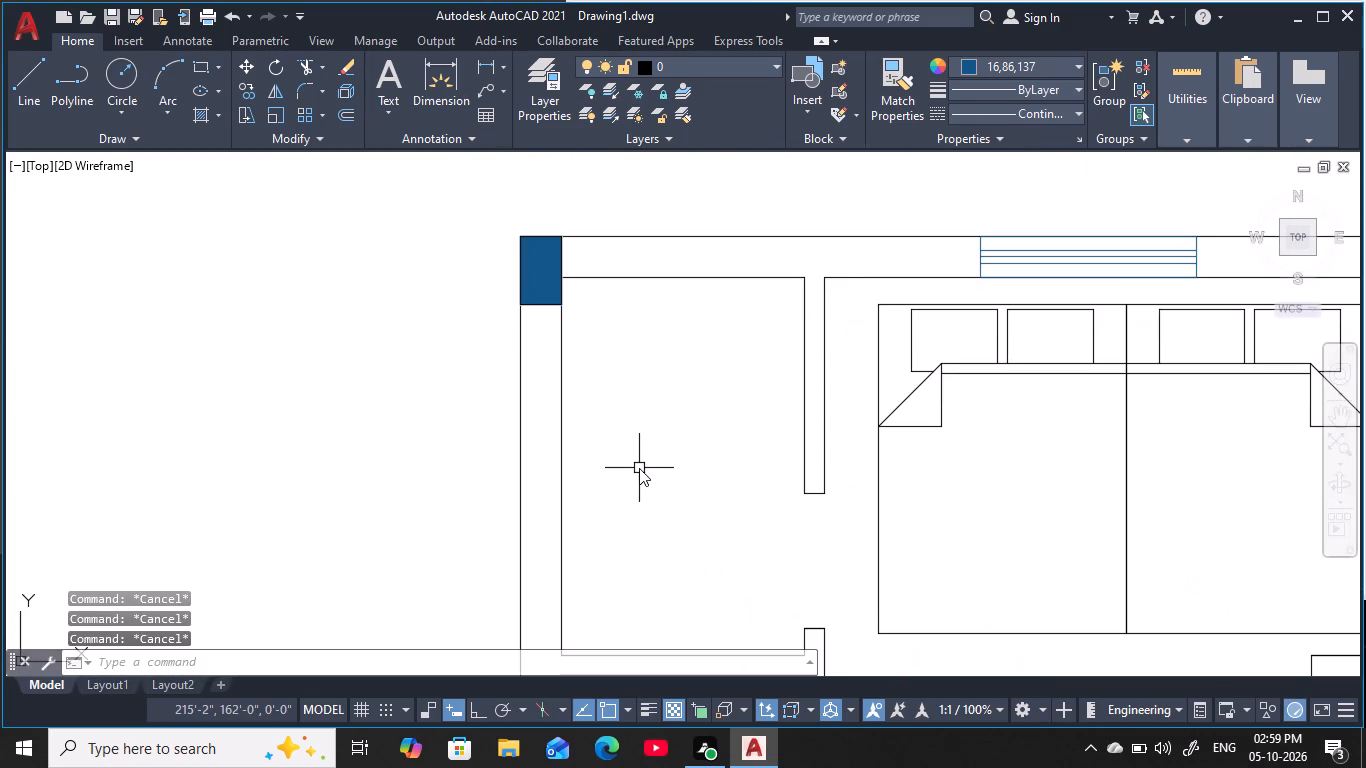
{"action": "type", "text": "t"}
{"action": "key", "text": "space"}
{"action": "left_click", "coordinate": [587, 370]}
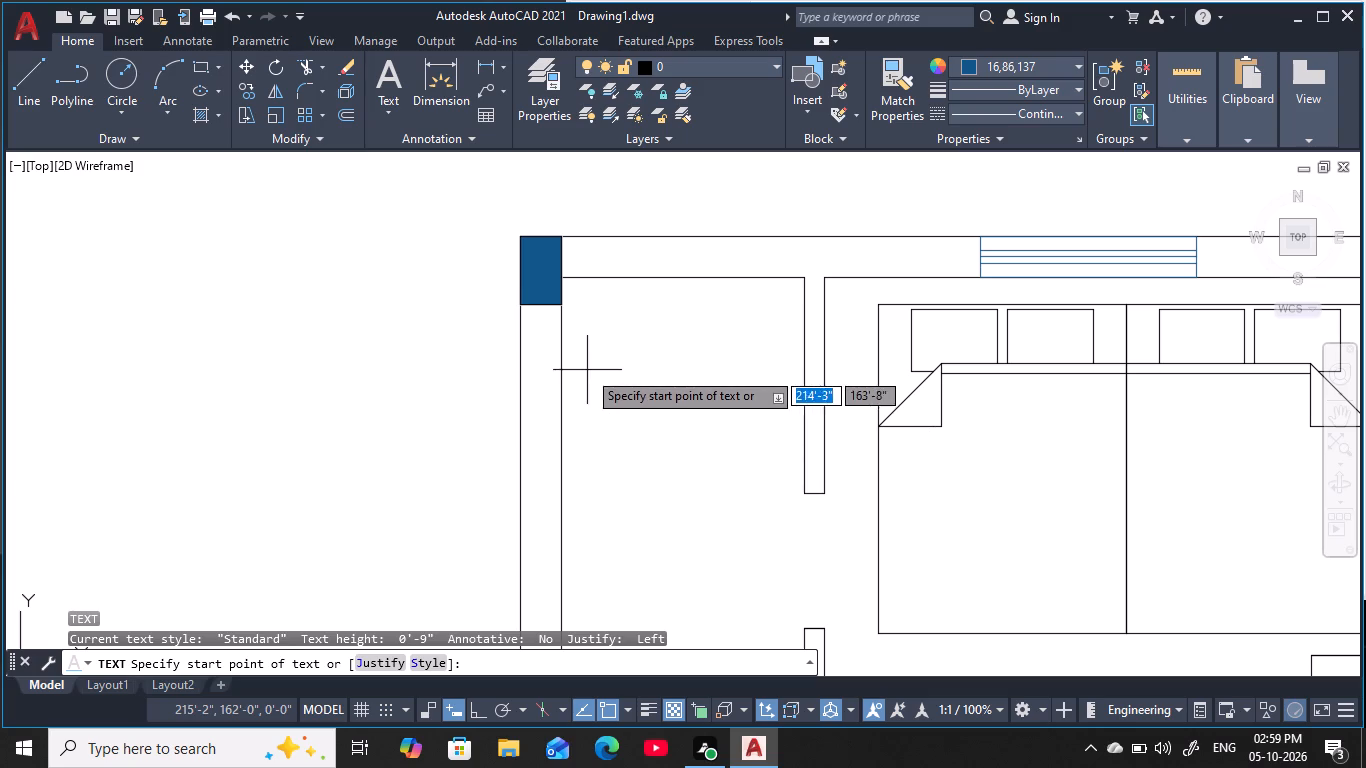
{"action": "key", "text": "F8"}
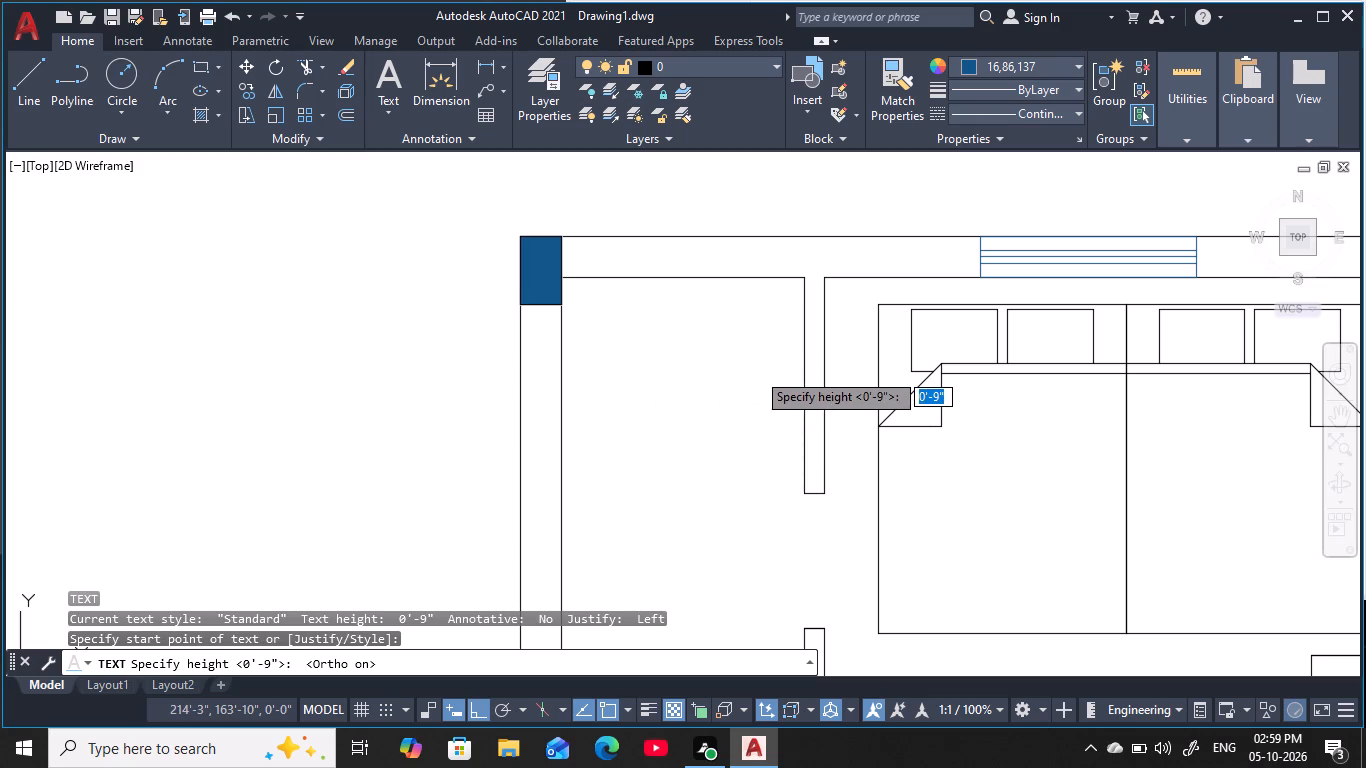
{"action": "key", "text": "6"}
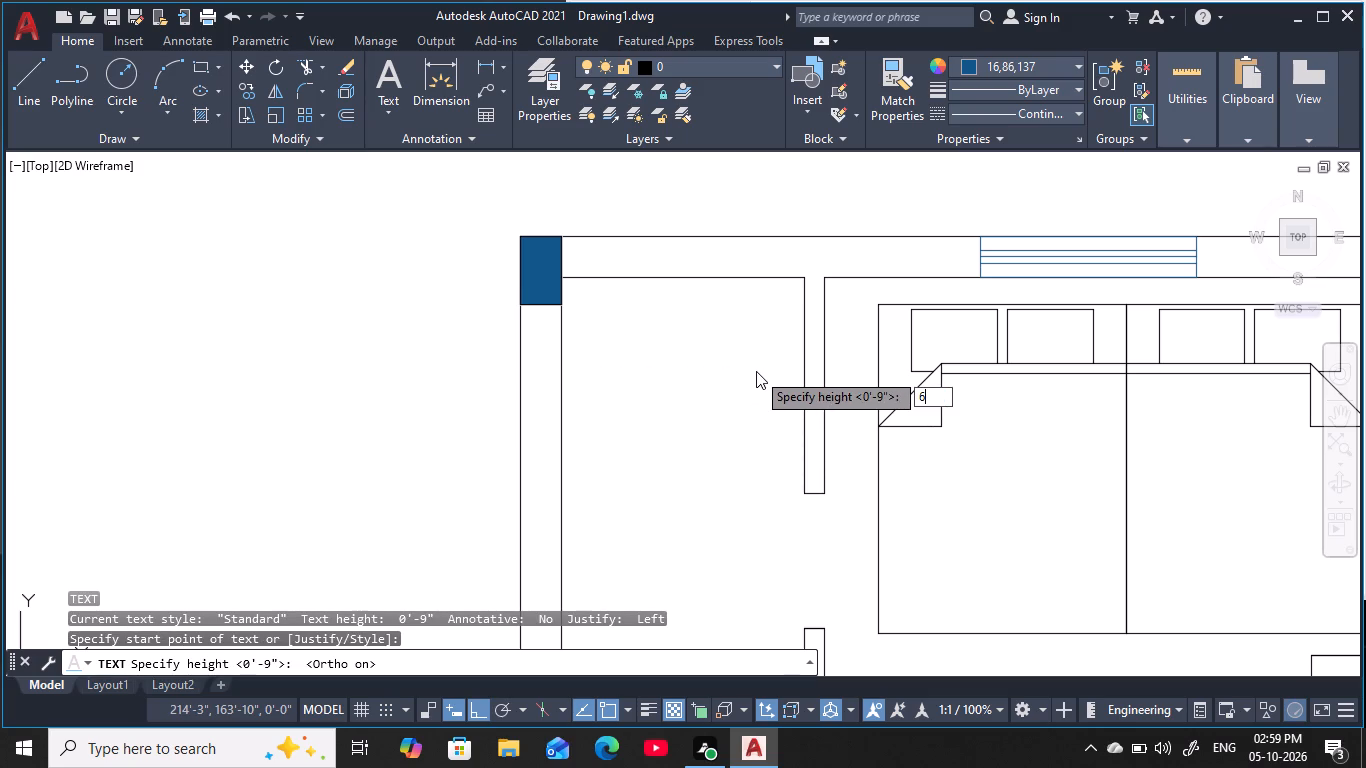
{"action": "key", "text": "space"}
{"action": "key", "text": "space"}
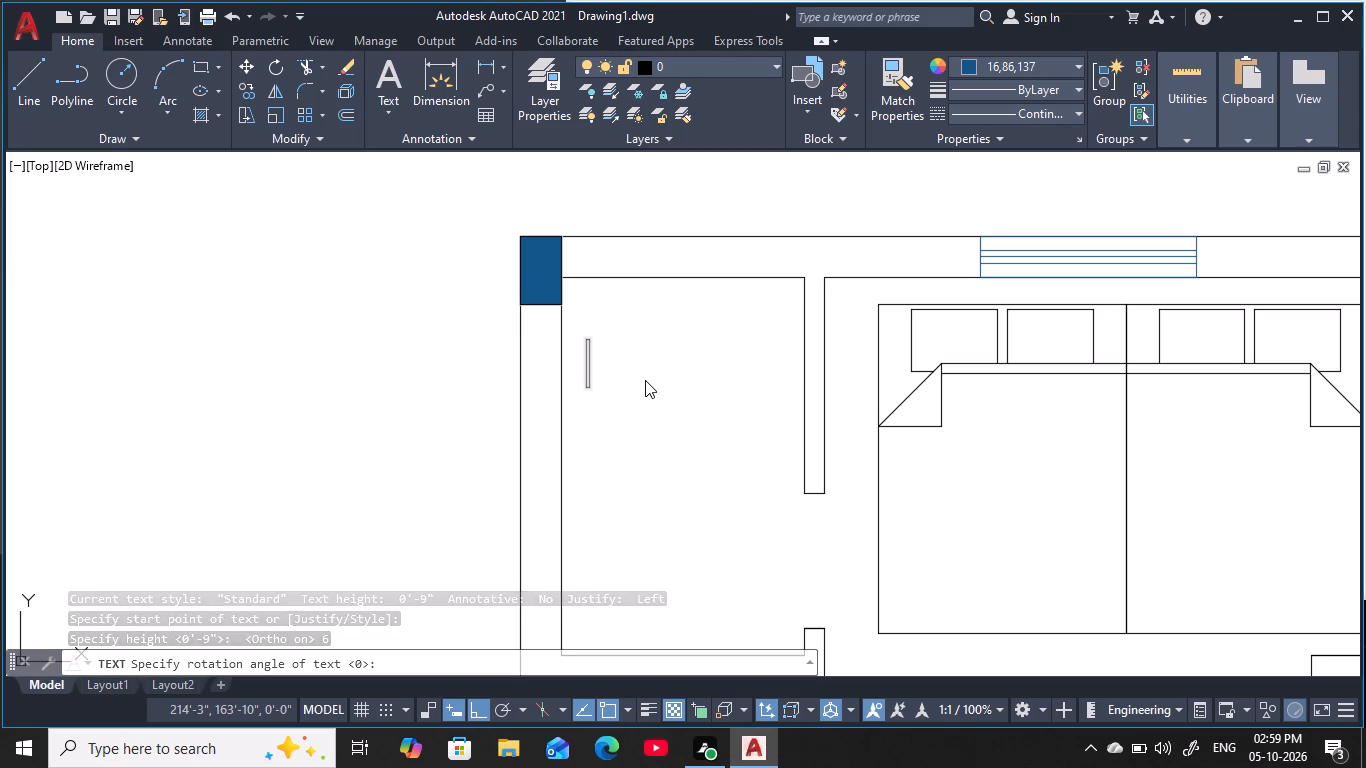
{"action": "type", "text": "TOILRT"}
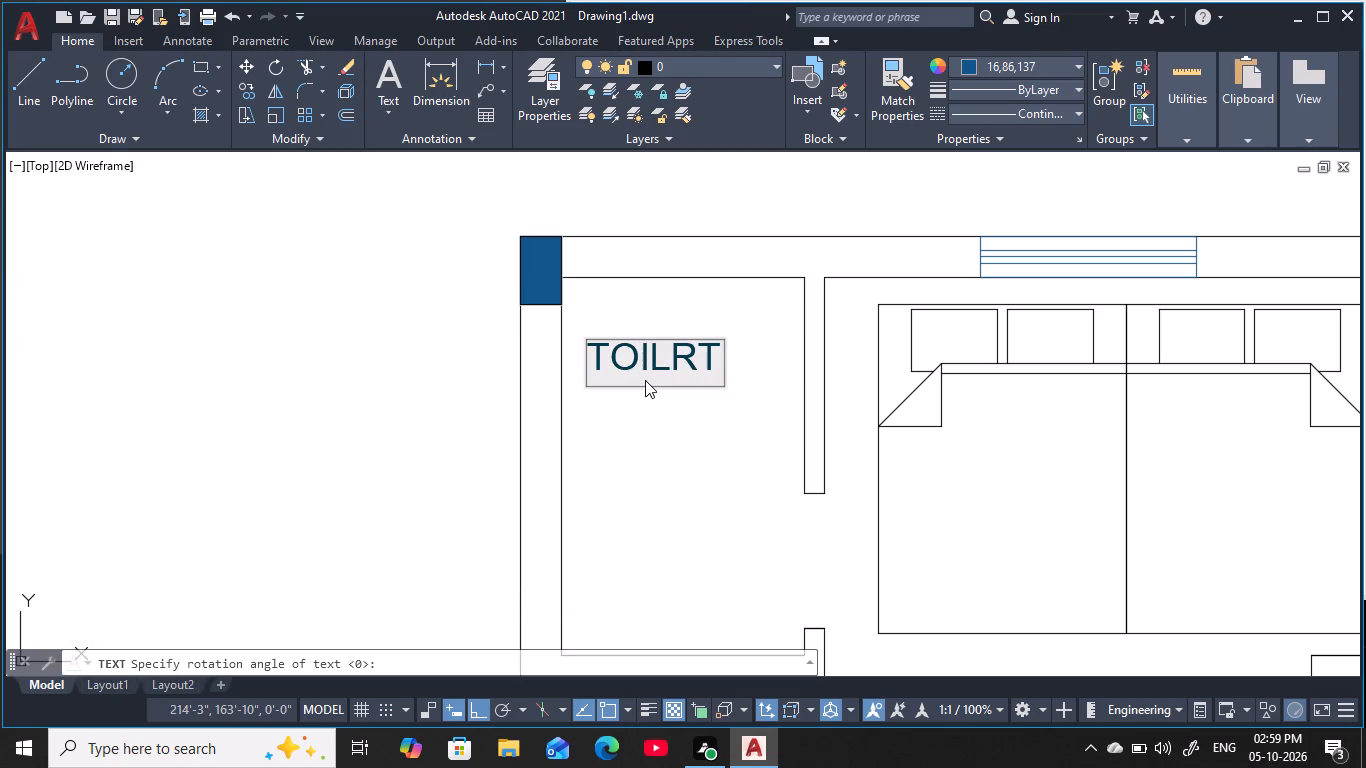
{"action": "key", "text": "BackSpace"}
{"action": "key", "text": "BackSpace"}
{"action": "type", "text": "ET"}
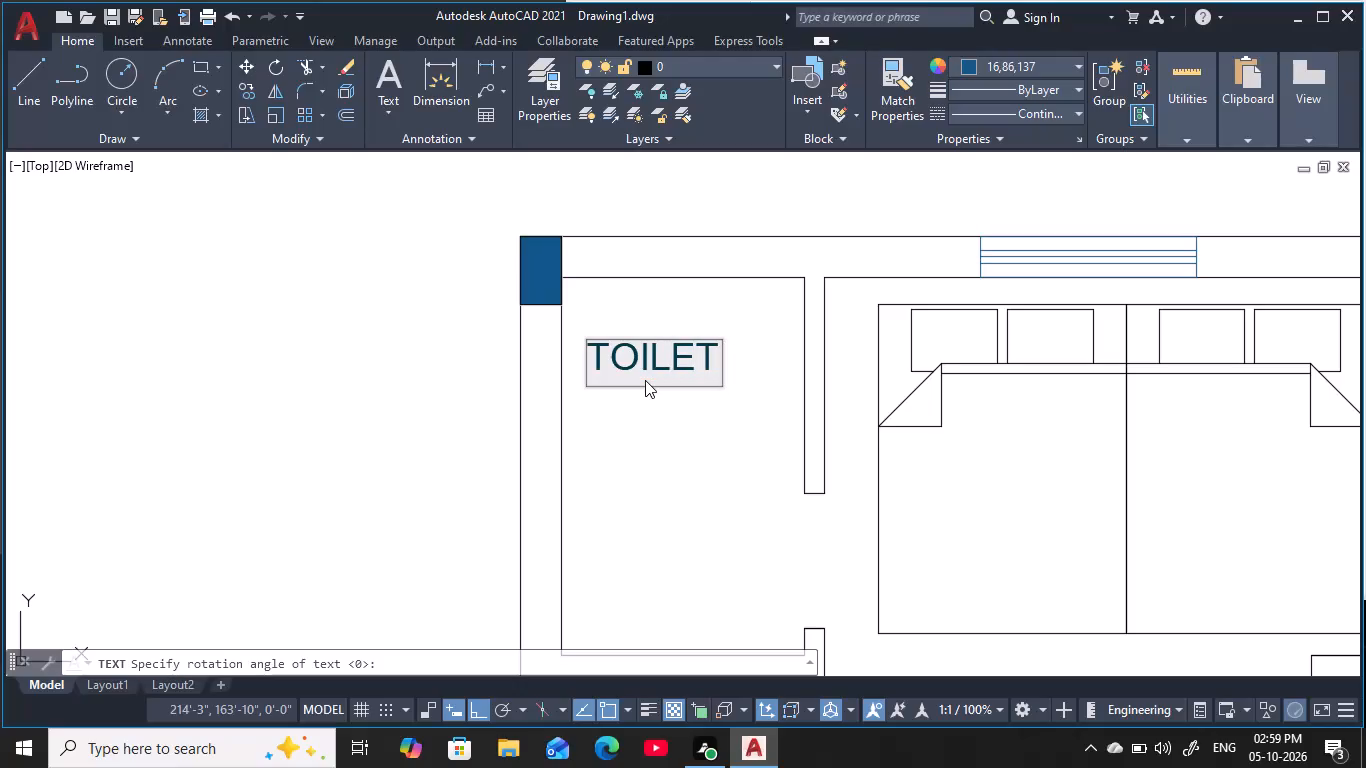
{"action": "key", "text": "Return"}
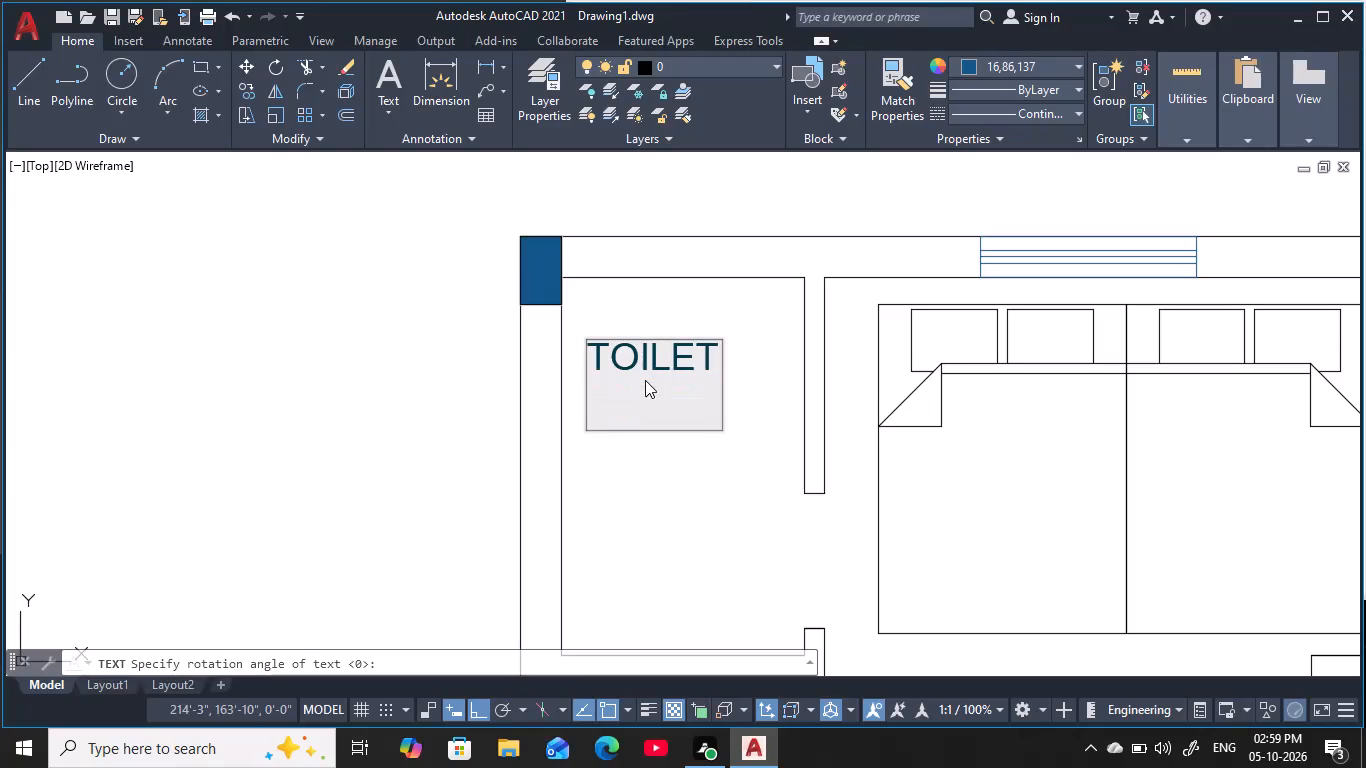
Add the second line 4'-6" x 7'-0" under TOILET and finish the text.
{"action": "type", "text": "4'"}
{"action": "key", "text": "minus"}
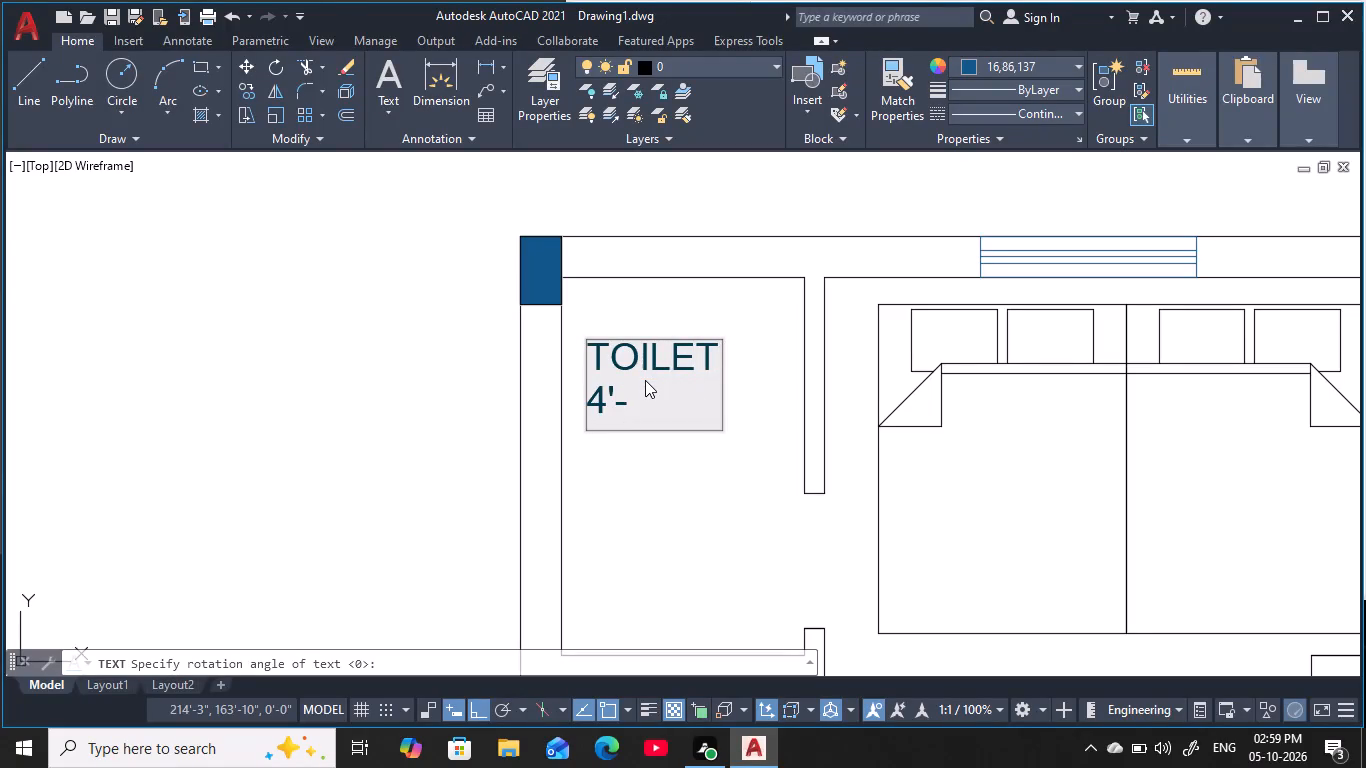
{"action": "key", "text": "6"}
{"action": "key", "text": "shift+quotedbl"}
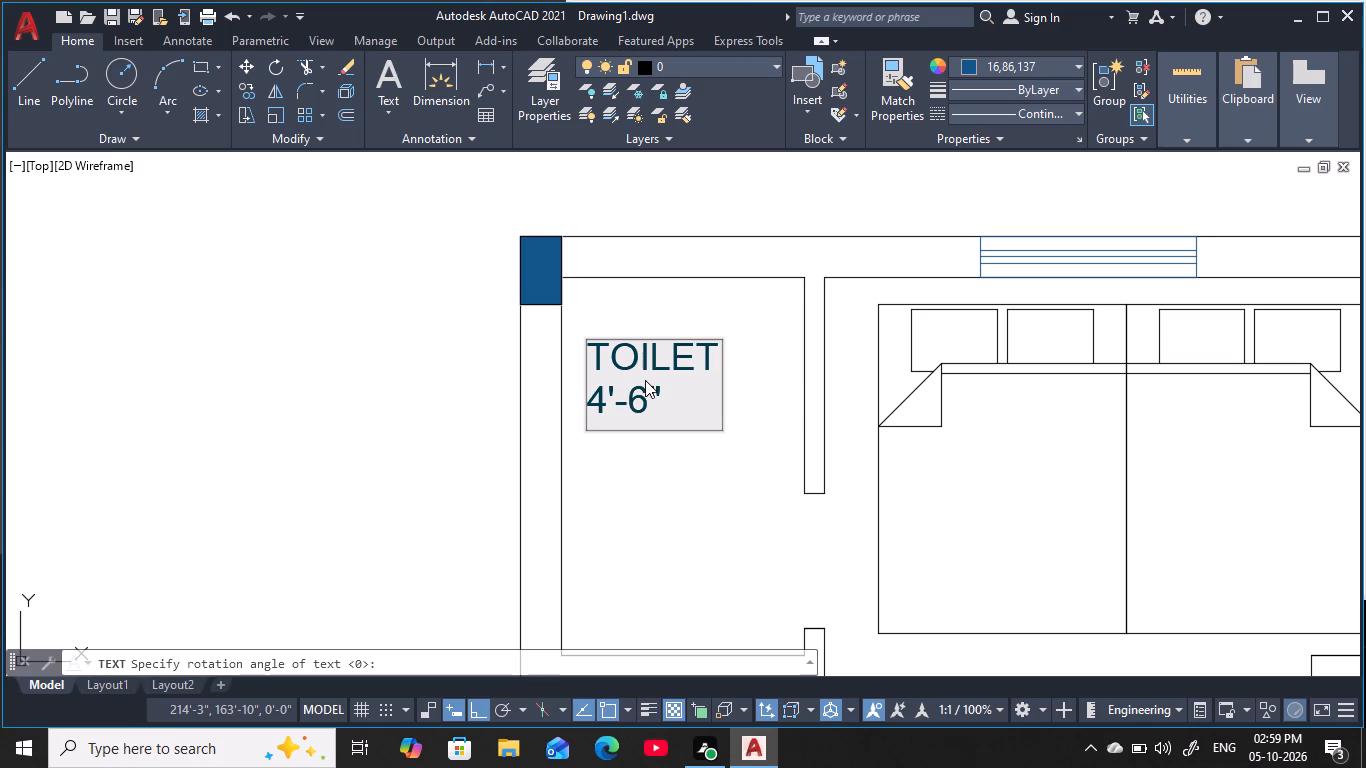
{"action": "key", "text": "space"}
{"action": "type", "text": "x"}
{"action": "key", "text": "space"}
{"action": "key", "text": "7"}
{"action": "key", "text": "apostrophe"}
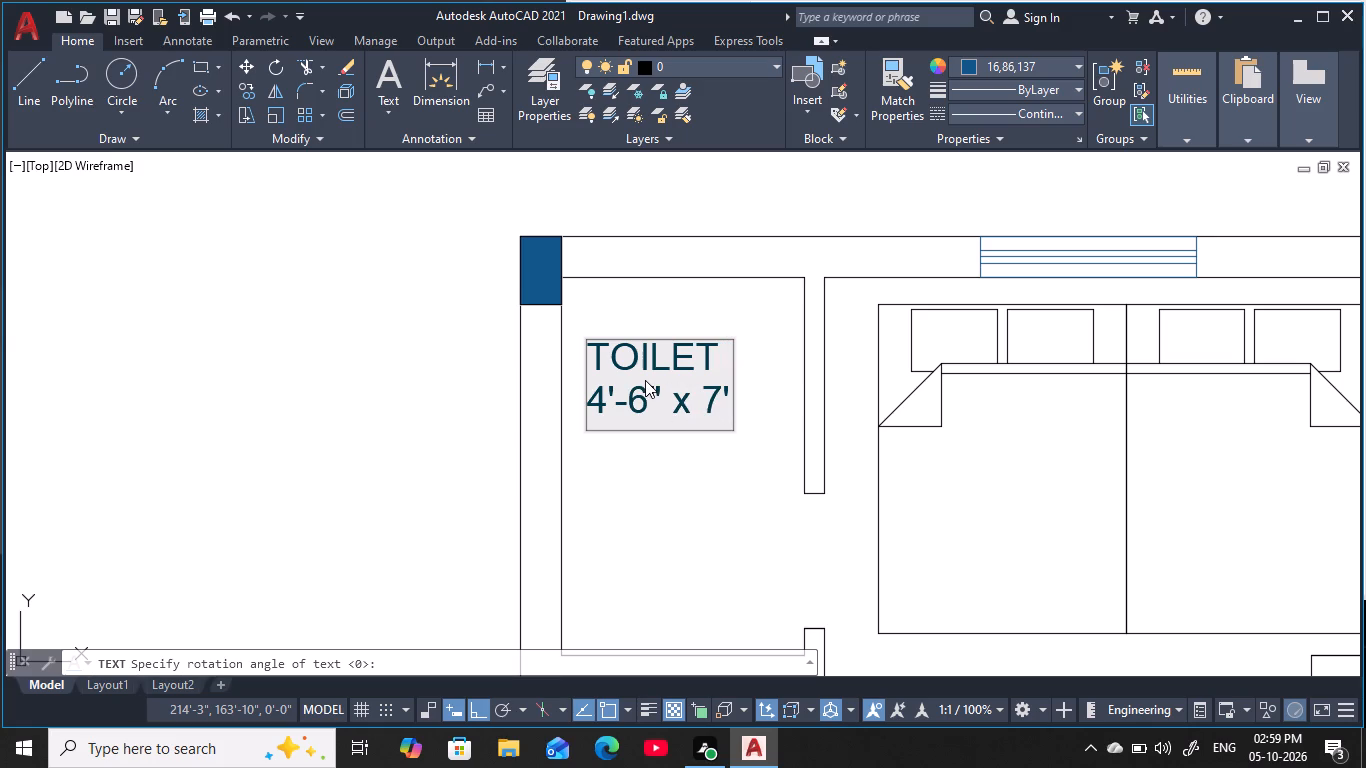
{"action": "type", "text": "-0\""}
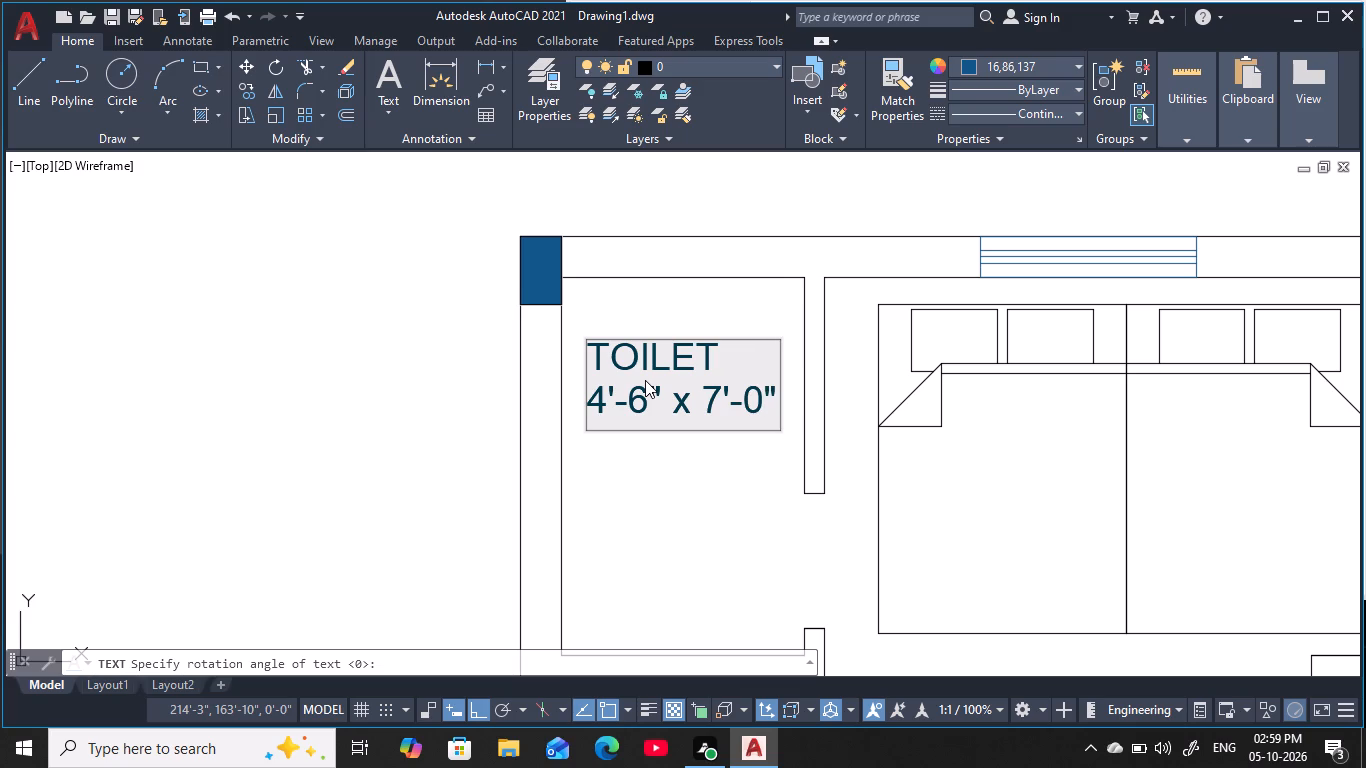
{"action": "key", "text": "Return"}
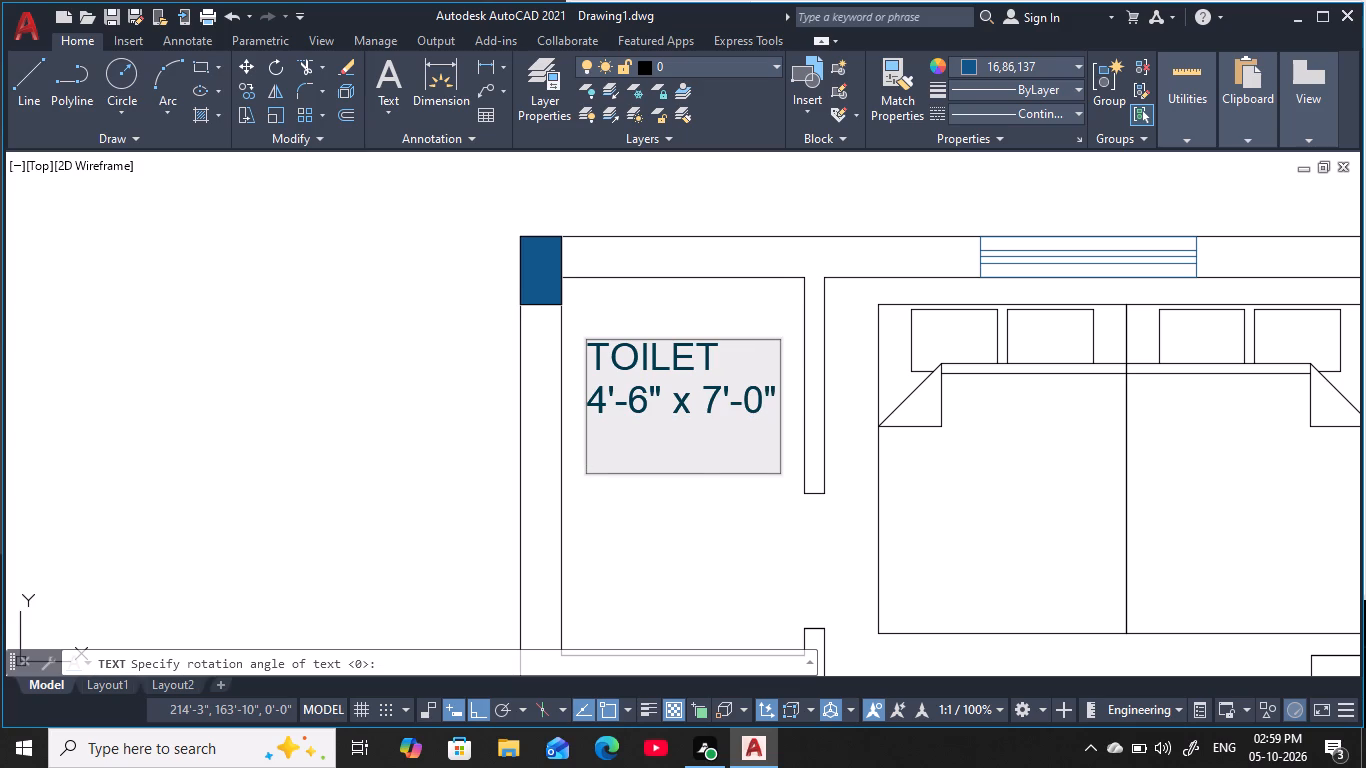
{"action": "left_click", "coordinate": [704, 479]}
{"action": "key", "text": "Escape"}
{"action": "key", "text": "Escape"}
{"action": "key", "text": "Escape"}
{"action": "key", "text": "Escape"}
{"action": "key", "text": "Escape"}
Copy both lines of the TOILET label about 17'-7" south into the west toilet beside the second-row bedroom.
{"action": "left_click", "coordinate": [679, 375]}
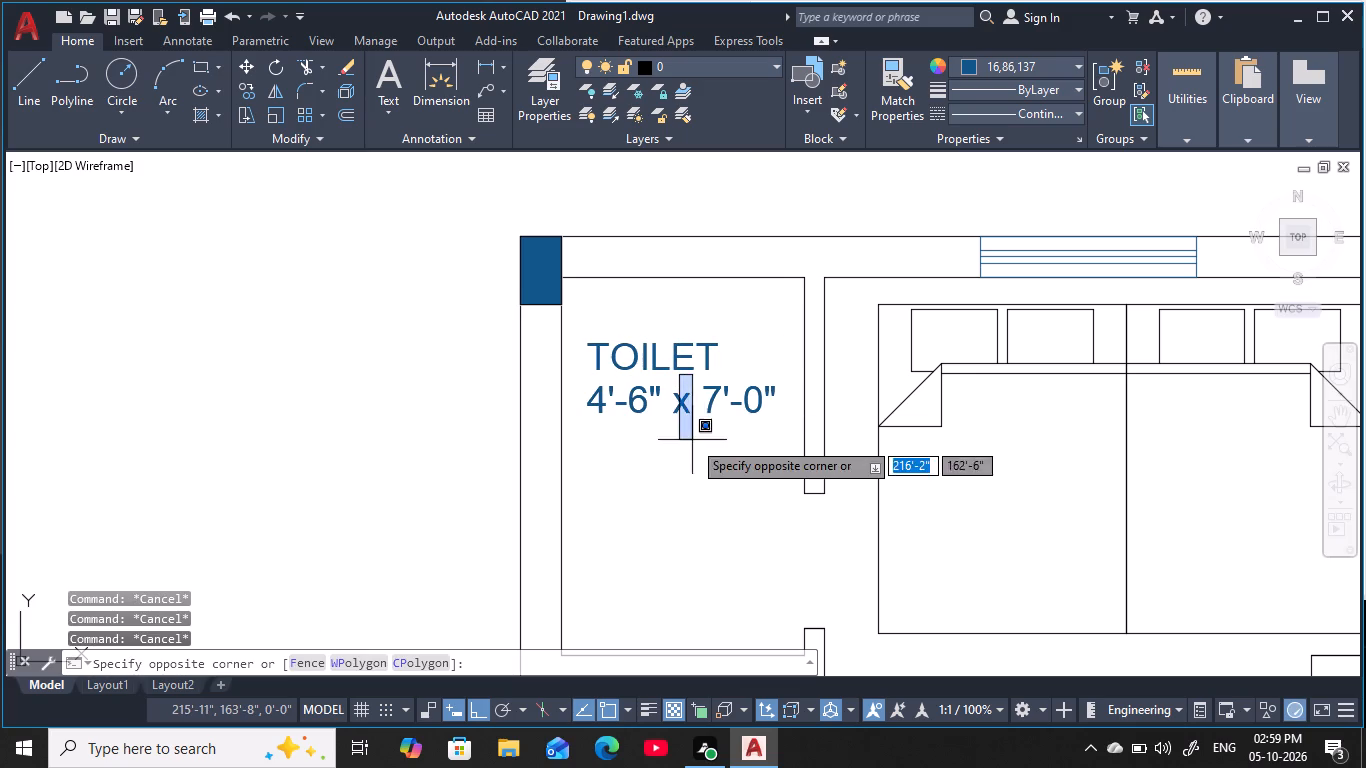
{"action": "key", "text": "Escape"}
{"action": "key", "text": "Escape"}
{"action": "key", "text": "Escape"}
{"action": "key", "text": "Escape"}
{"action": "left_click", "coordinate": [648, 373]}
{"action": "left_click", "coordinate": [669, 397]}
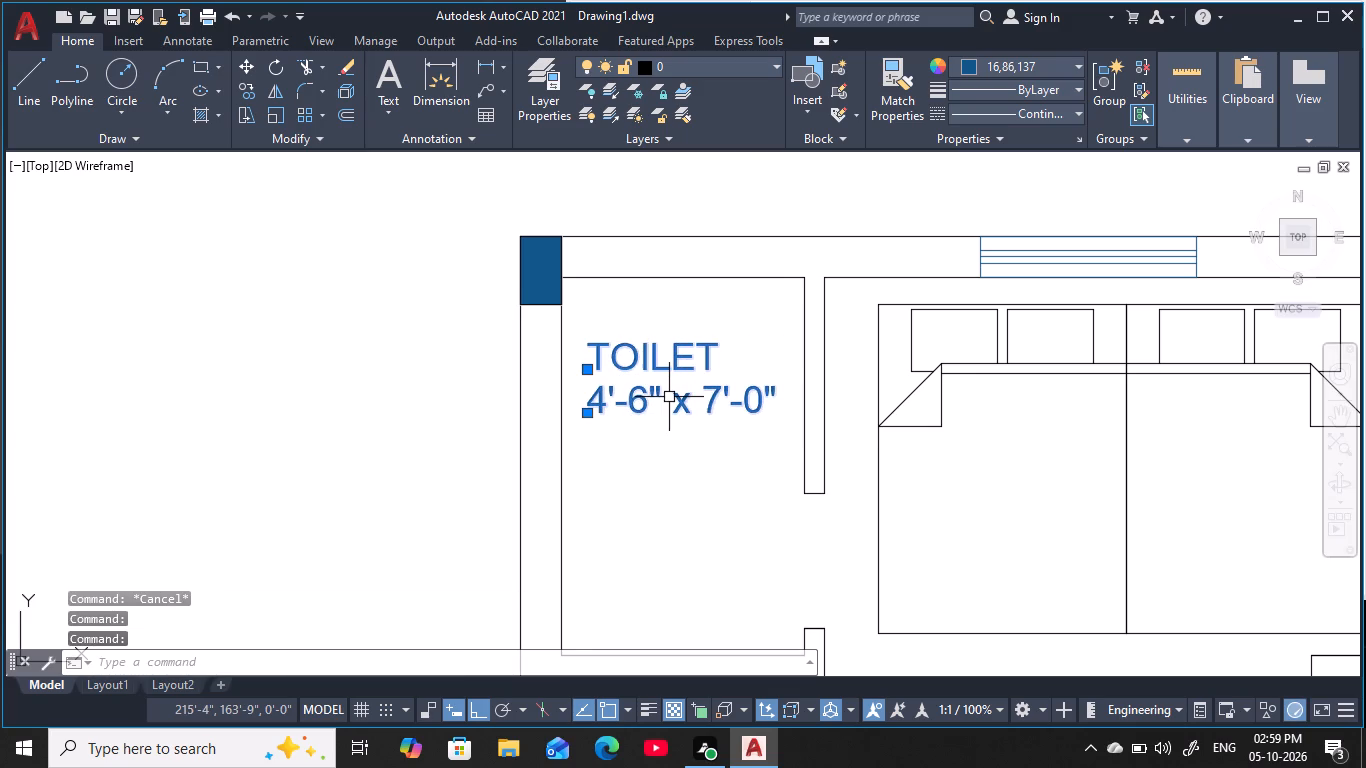
{"action": "type", "text": "co"}
{"action": "key", "text": "space"}
{"action": "left_click", "coordinate": [676, 394]}
{"action": "middle_click_drag", "start_coordinate": [661, 561], "coordinate": [650, 388]}
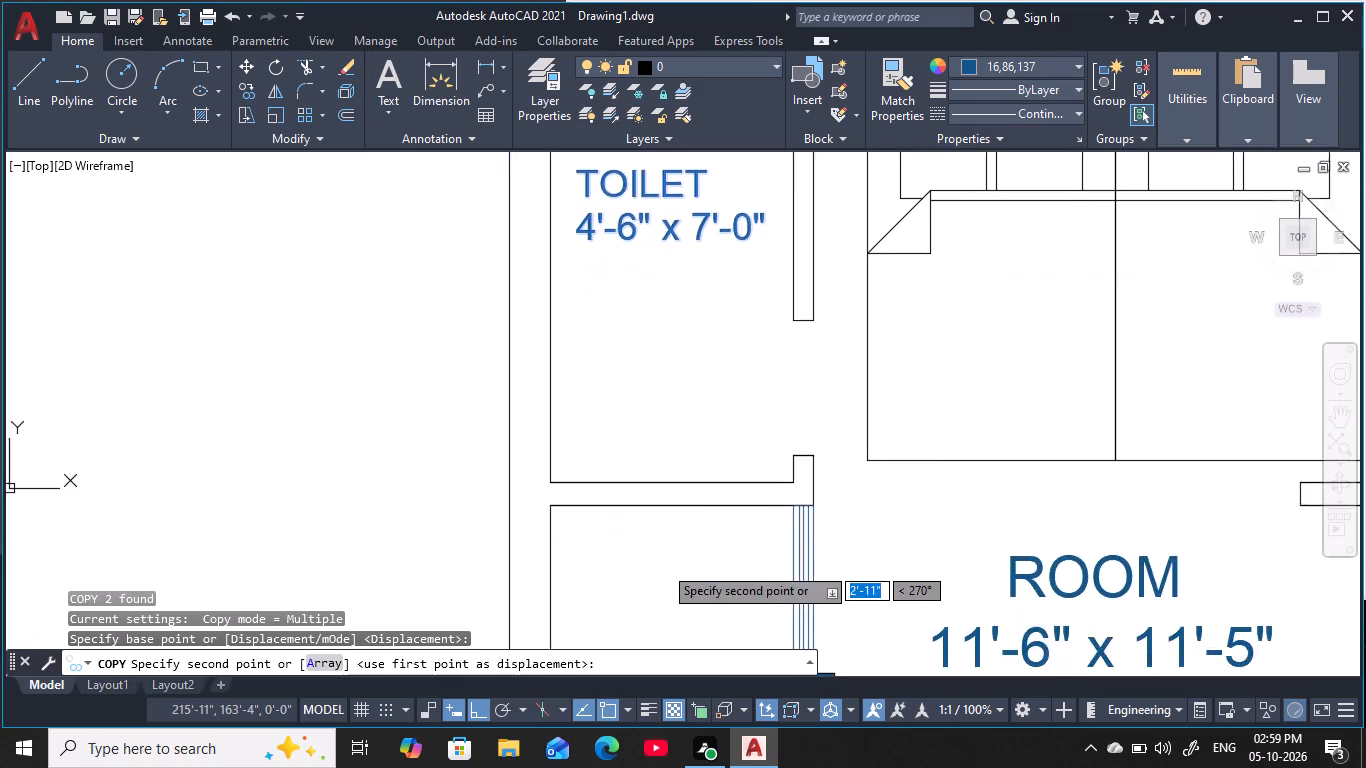
{"action": "scroll", "coordinate": [633, 398], "scroll_direction": "down", "scroll_amount": 2}
{"action": "middle_click_drag", "start_coordinate": [659, 513], "coordinate": [673, 305]}
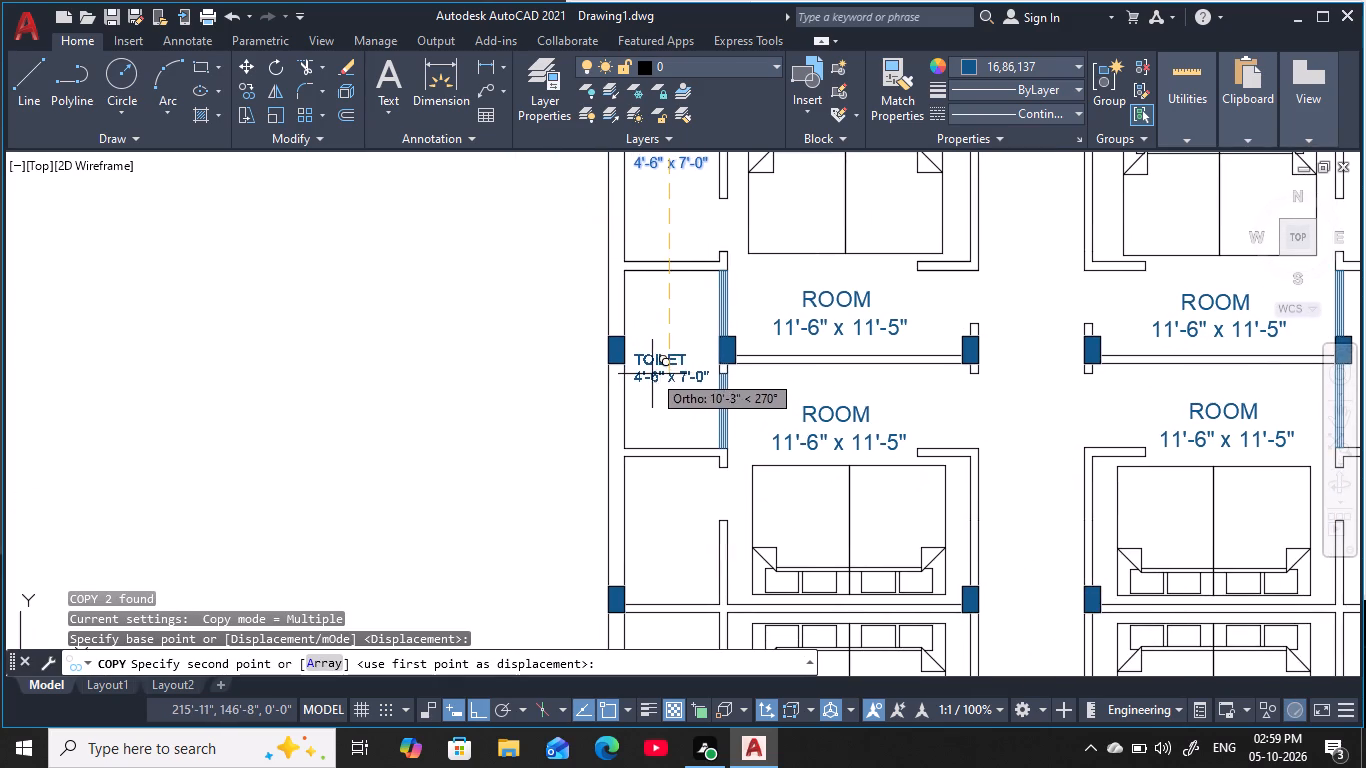
{"action": "middle_click_drag", "start_coordinate": [675, 496], "coordinate": [694, 430]}
{"action": "scroll", "coordinate": [681, 481], "scroll_direction": "down", "scroll_amount": 1}
{"action": "scroll", "coordinate": [696, 456], "scroll_direction": "up", "scroll_amount": 2}
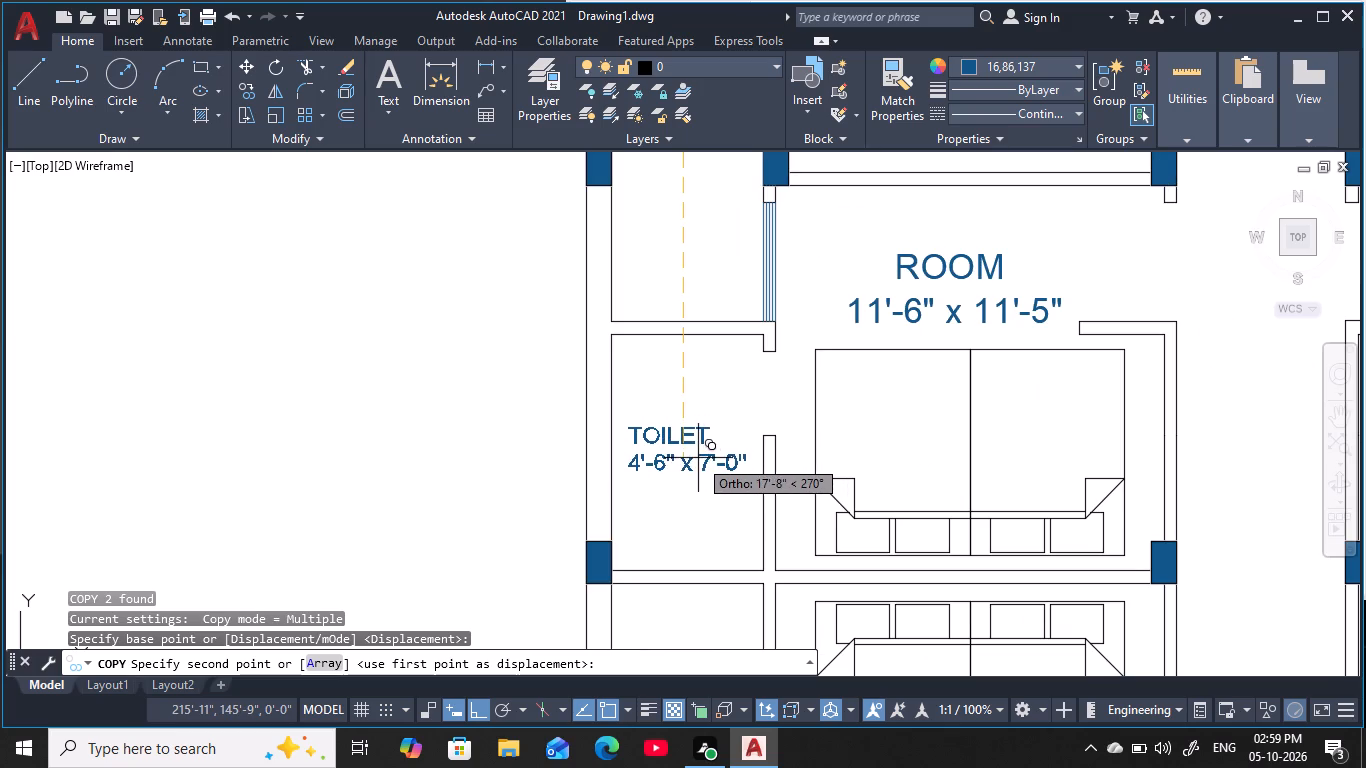
{"action": "left_click", "coordinate": [720, 454]}
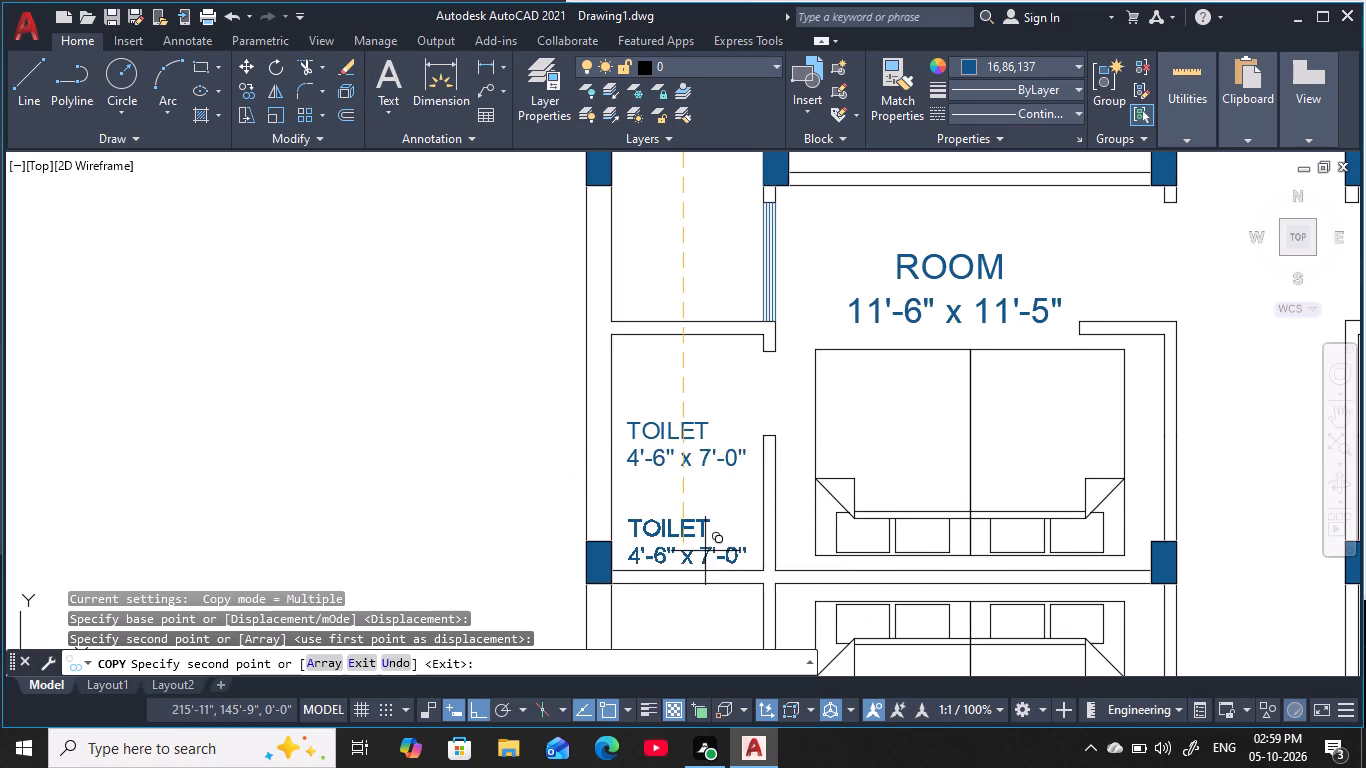
Place copies of the TOILET label in the west toilets beside the third-row bedroom and the southwest bedroom.
{"action": "middle_click_drag", "start_coordinate": [703, 554], "coordinate": [852, 323]}
{"action": "middle_click_drag", "start_coordinate": [849, 482], "coordinate": [726, 305]}
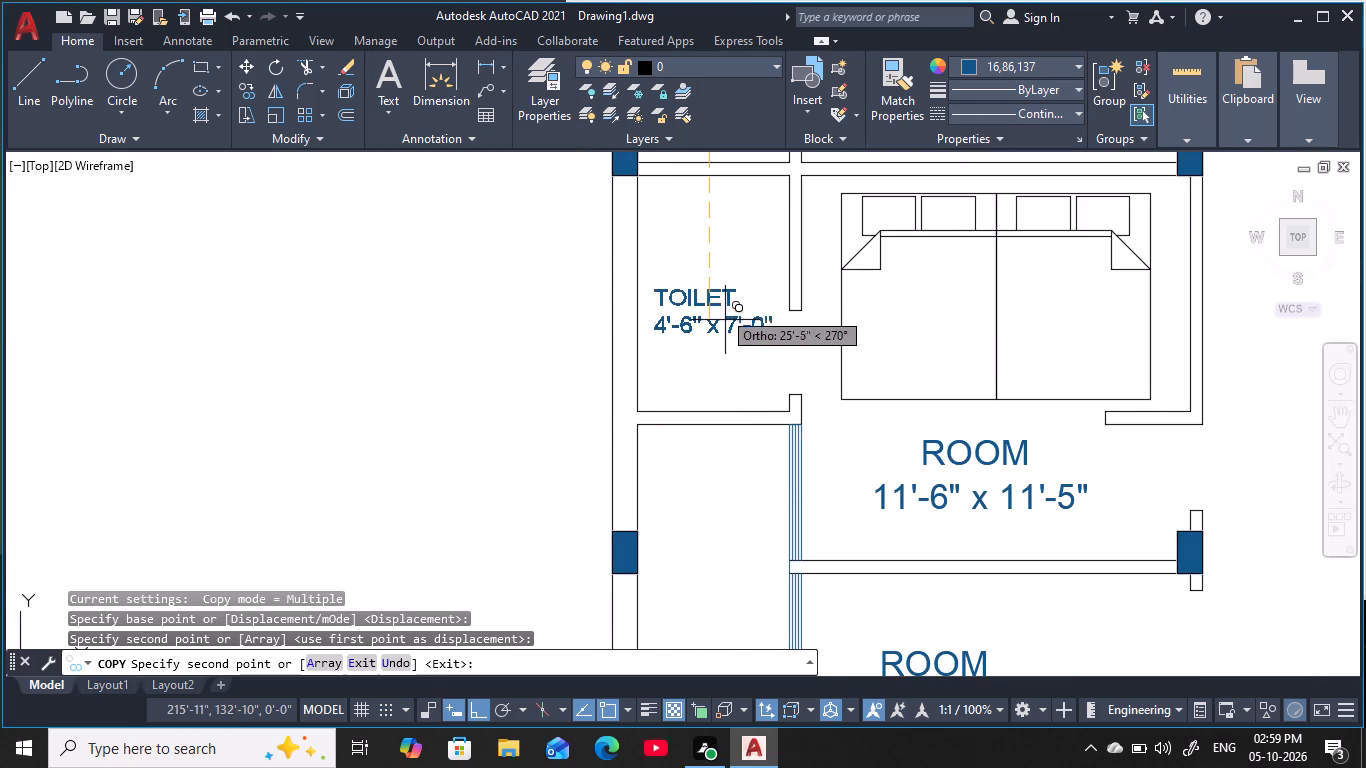
{"action": "left_click", "coordinate": [725, 309]}
{"action": "middle_click_drag", "start_coordinate": [776, 460], "coordinate": [792, 378]}
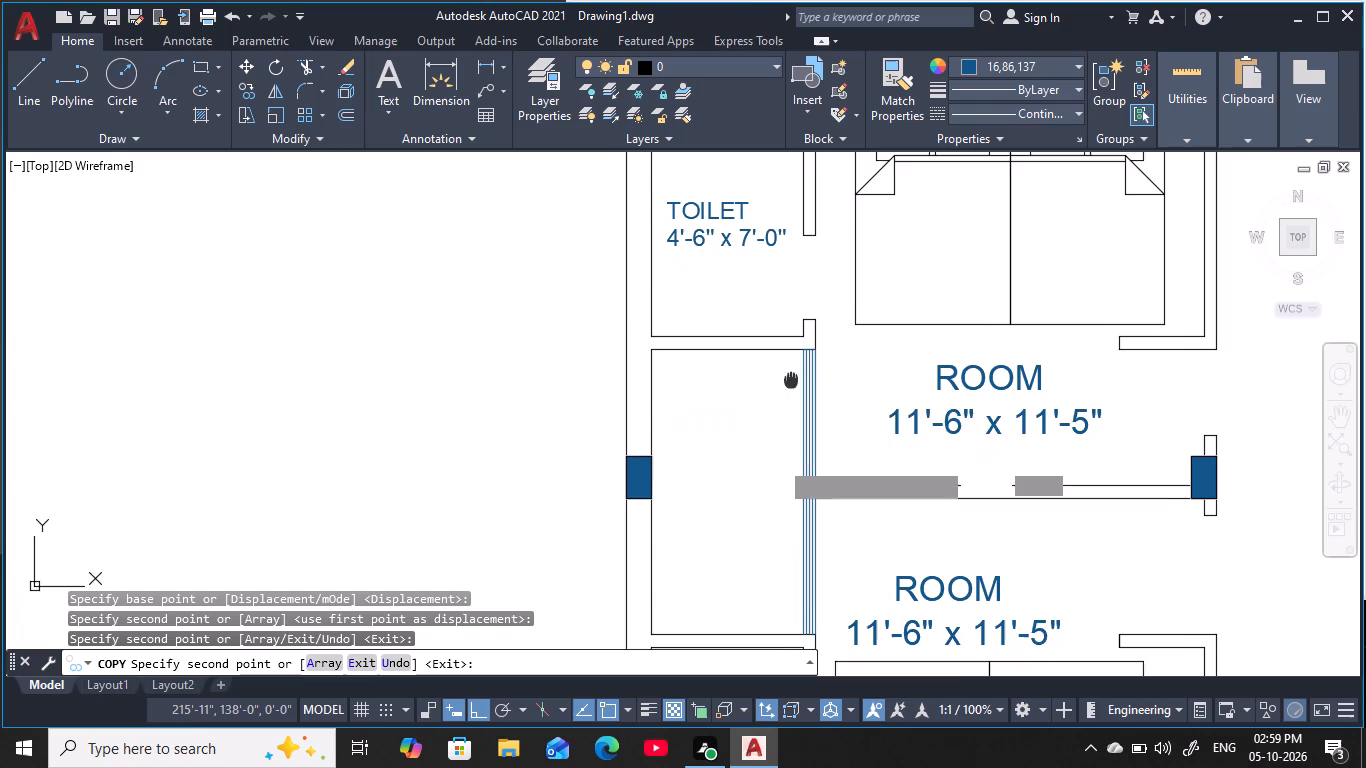
{"action": "middle_click_drag", "start_coordinate": [792, 378], "coordinate": [792, 375]}
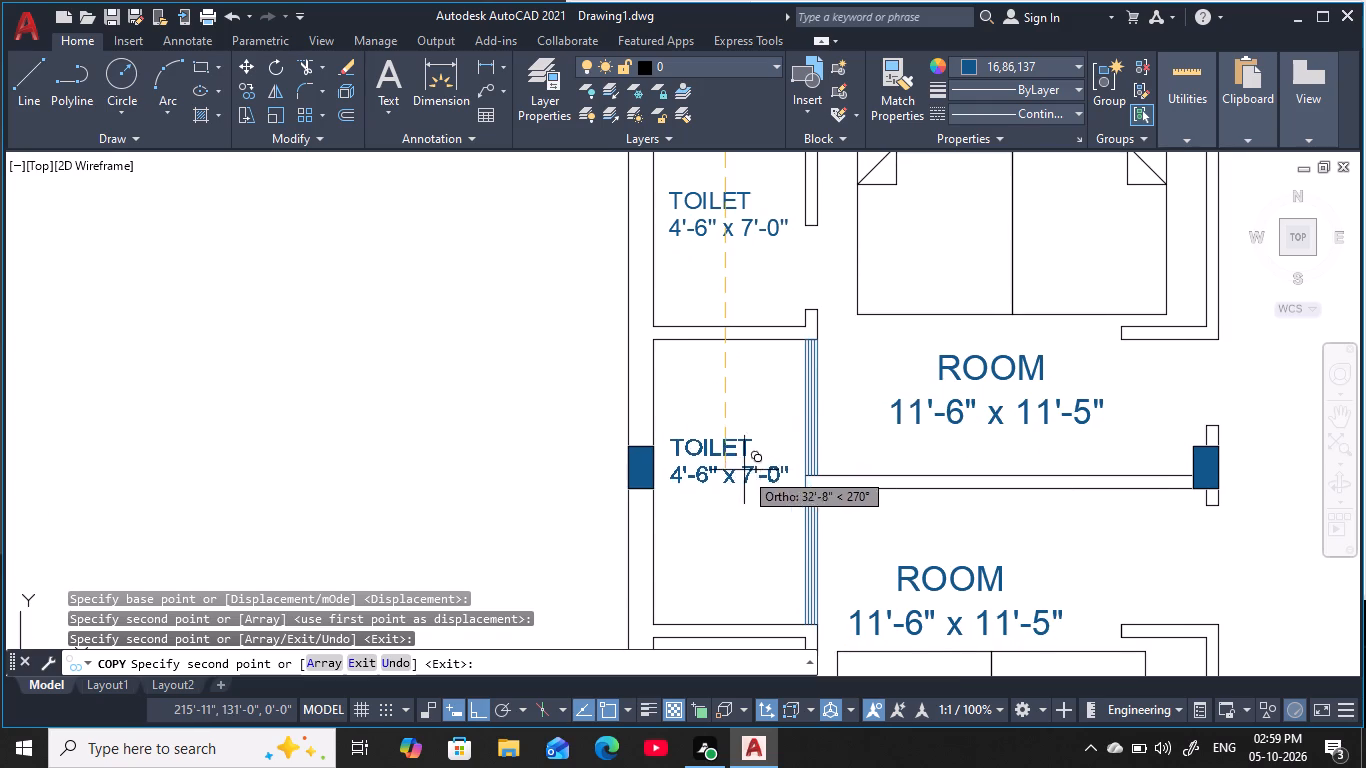
{"action": "middle_click_drag", "start_coordinate": [739, 500], "coordinate": [722, 246]}
{"action": "middle_click_drag", "start_coordinate": [752, 456], "coordinate": [749, 250]}
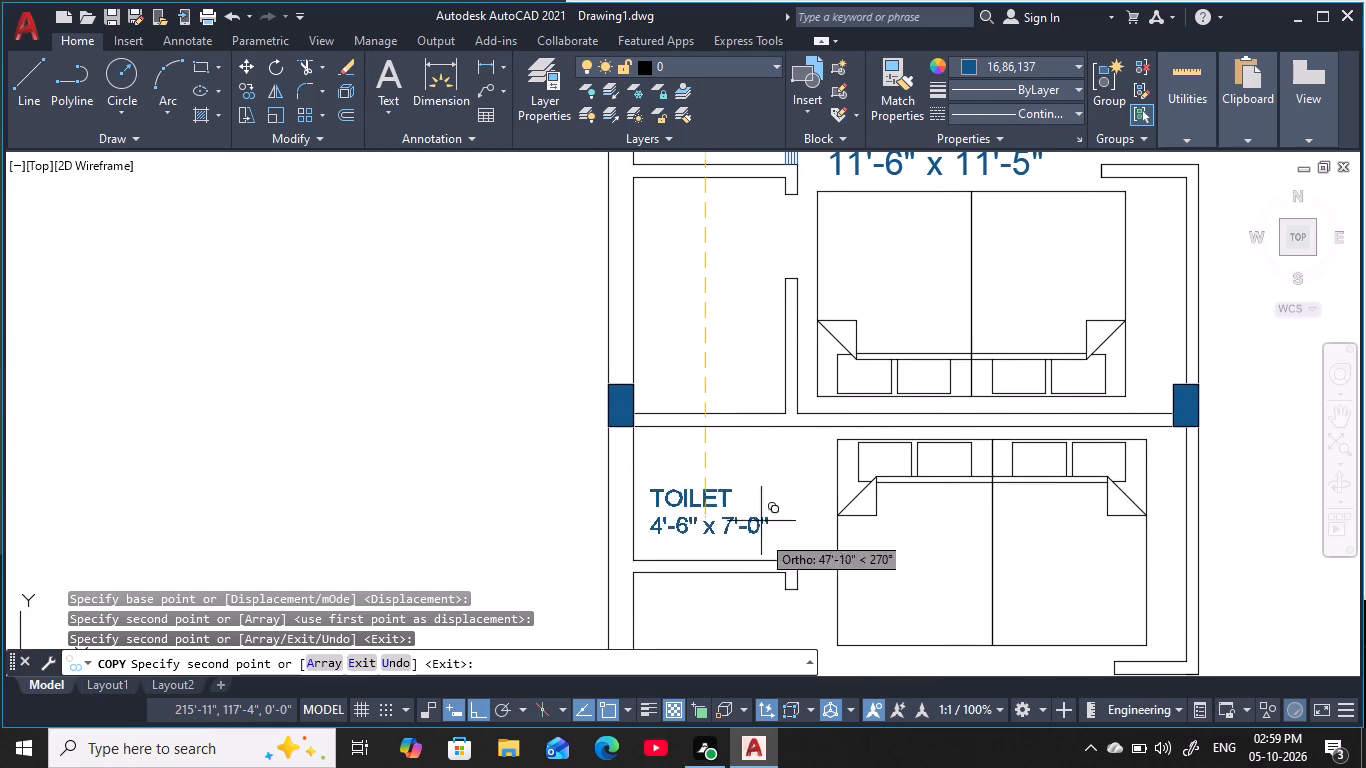
{"action": "middle_click_drag", "start_coordinate": [761, 534], "coordinate": [735, 278]}
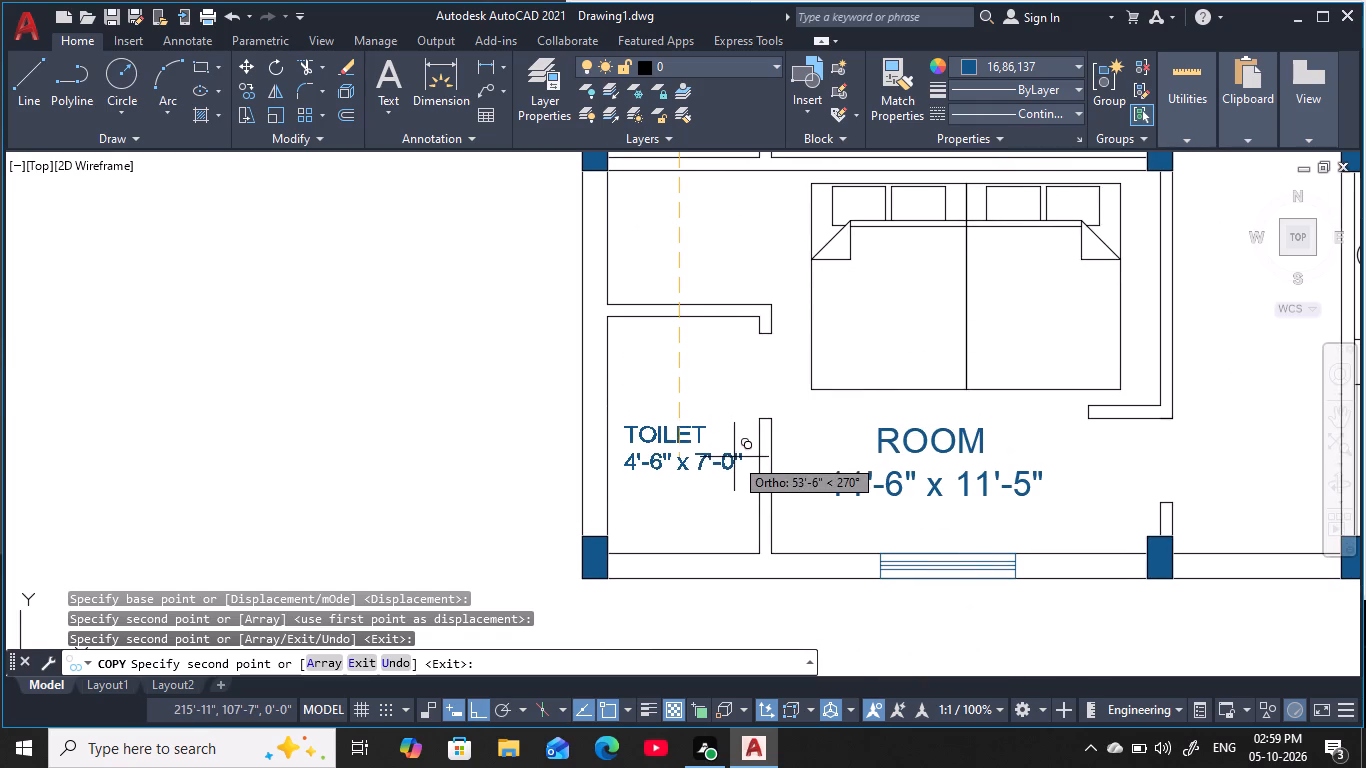
{"action": "left_click", "coordinate": [739, 450]}
Place a last copy of the TOILET label in the west toilet beside the fourth-row bedroom and end the copying.
{"action": "middle_click_drag", "start_coordinate": [762, 333], "coordinate": [792, 545]}
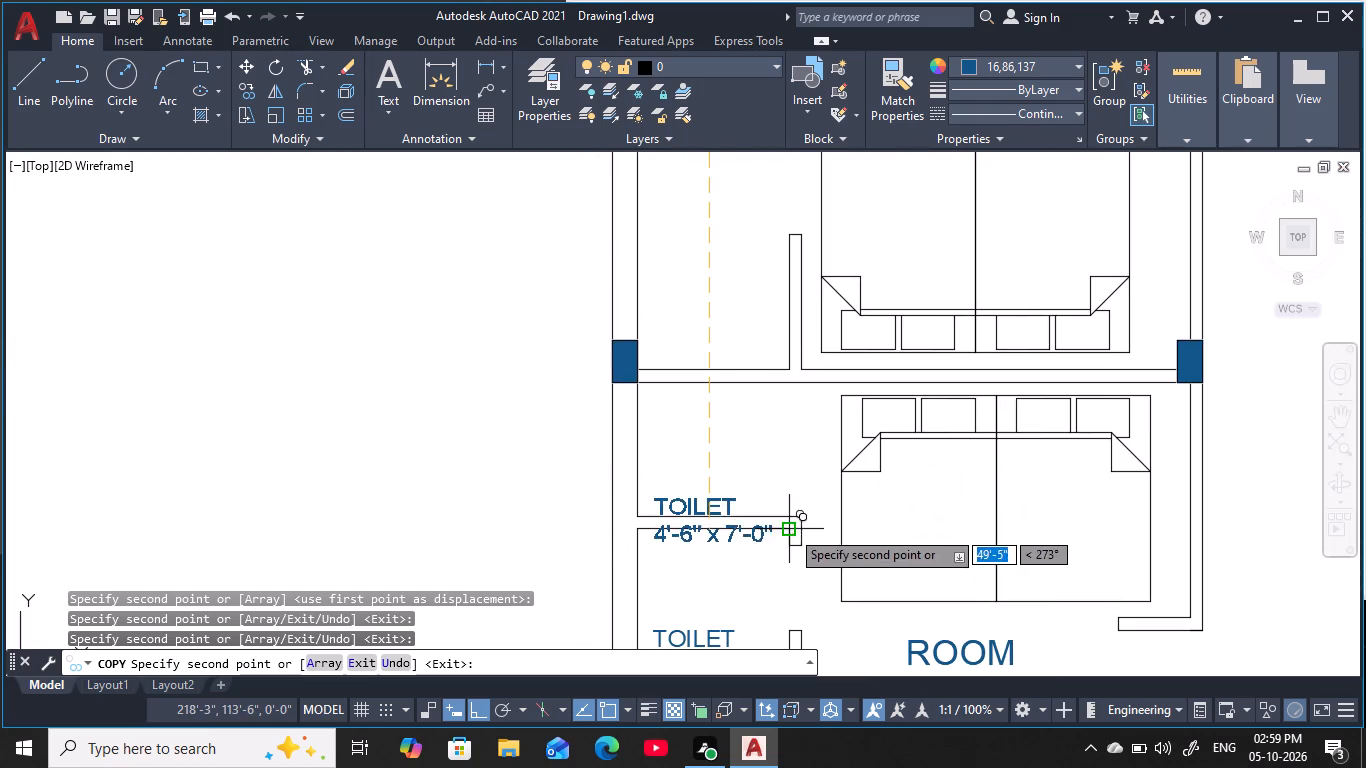
{"action": "middle_click_drag", "start_coordinate": [758, 422], "coordinate": [800, 561]}
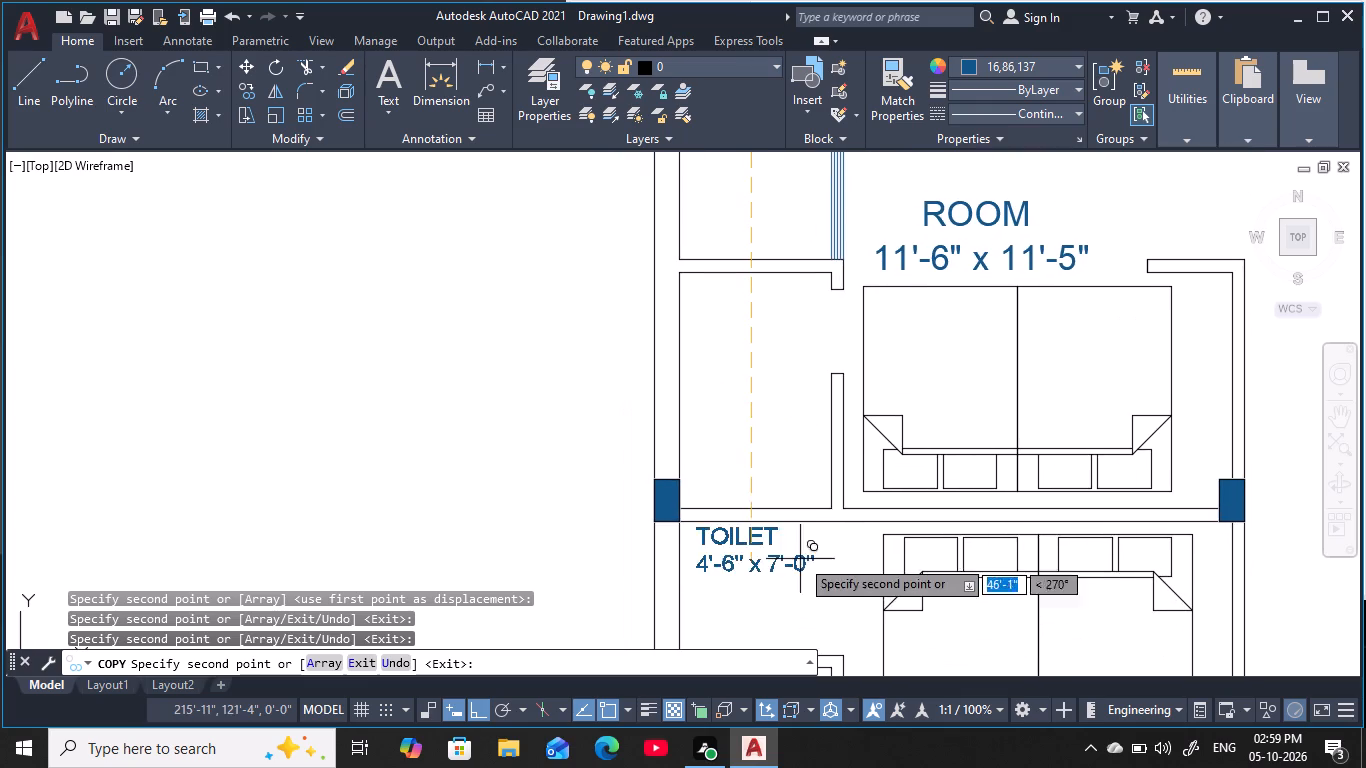
{"action": "left_click", "coordinate": [817, 407]}
{"action": "middle_click_drag", "start_coordinate": [817, 407], "coordinate": [816, 411]}
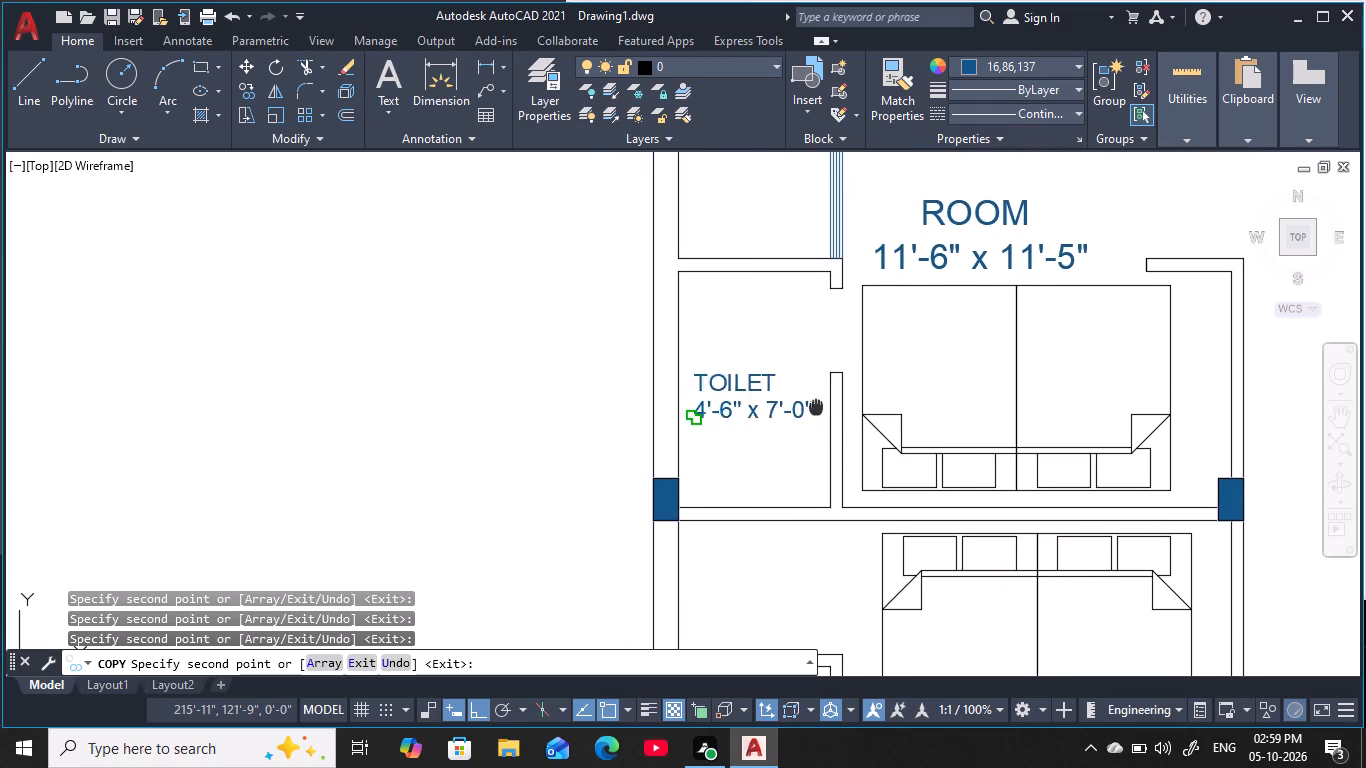
{"action": "middle_click_drag", "start_coordinate": [816, 411], "coordinate": [825, 547]}
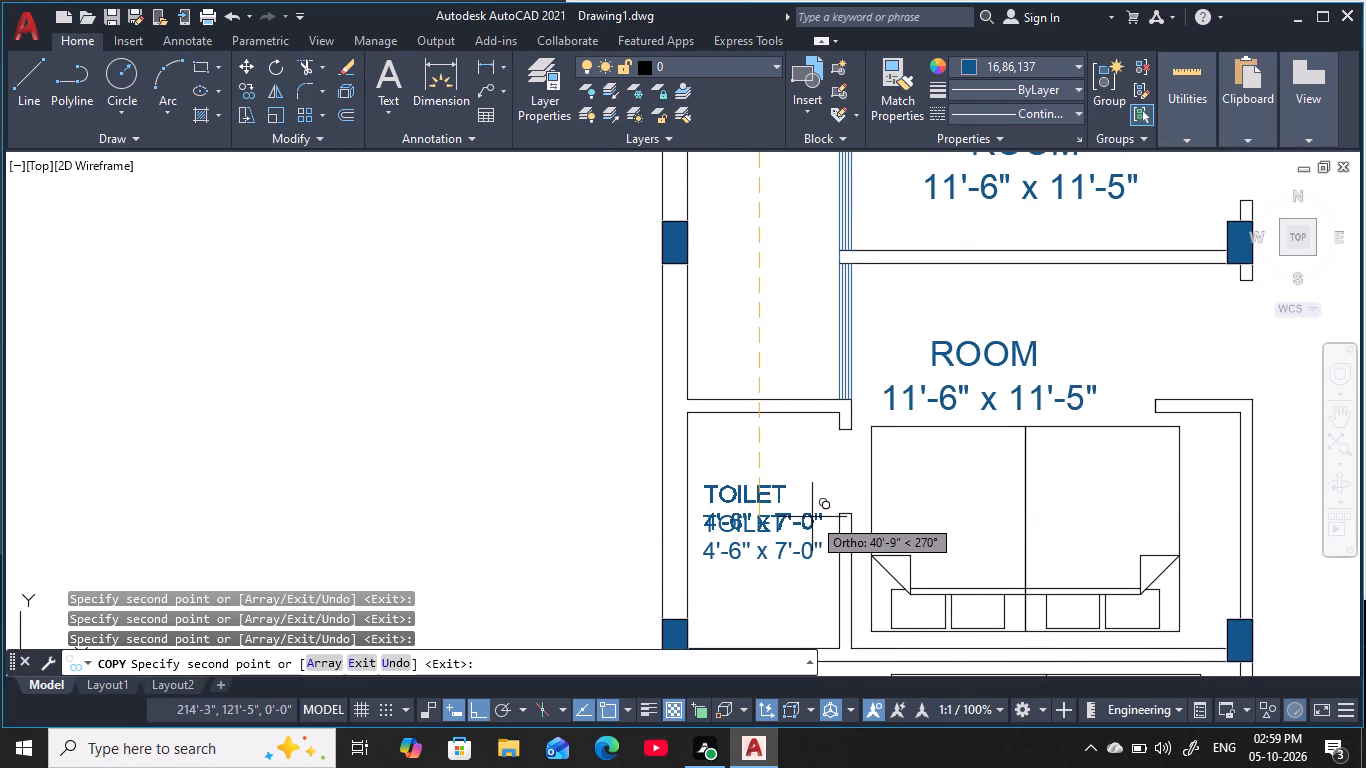
{"action": "middle_click_drag", "start_coordinate": [778, 389], "coordinate": [772, 566]}
{"action": "scroll", "coordinate": [777, 423], "scroll_direction": "down", "scroll_amount": 1}
{"action": "middle_click_drag", "start_coordinate": [777, 425], "coordinate": [777, 433]}
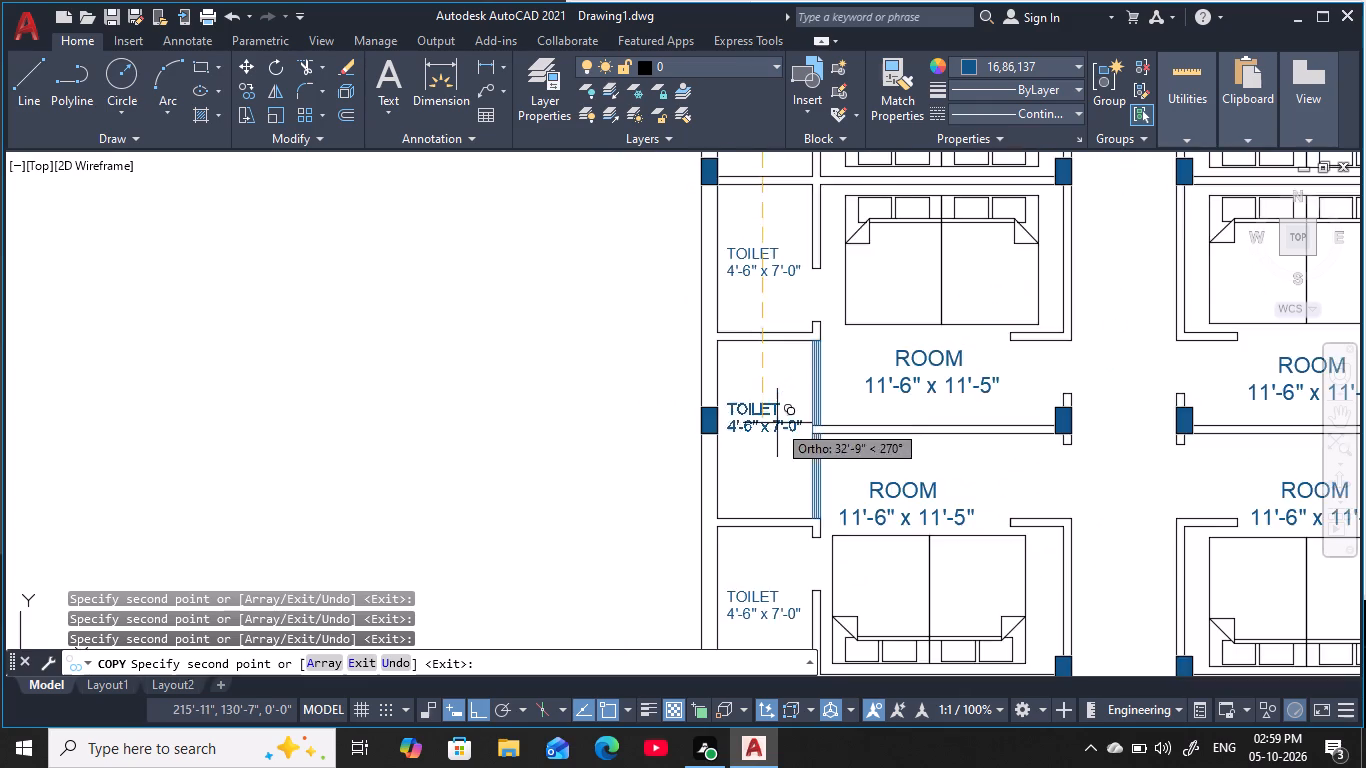
{"action": "middle_click_drag", "start_coordinate": [777, 433], "coordinate": [787, 561]}
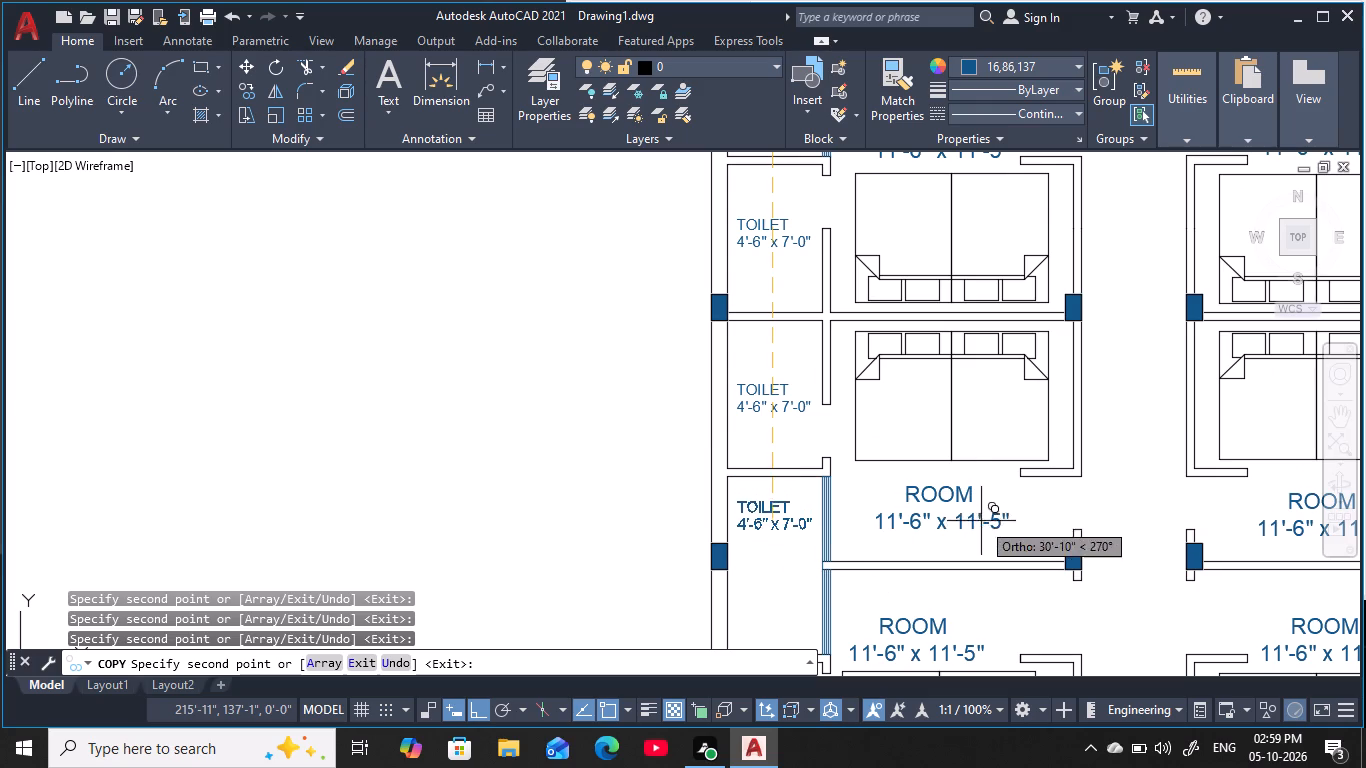
{"action": "key", "text": "Escape"}
{"action": "key", "text": "Escape"}
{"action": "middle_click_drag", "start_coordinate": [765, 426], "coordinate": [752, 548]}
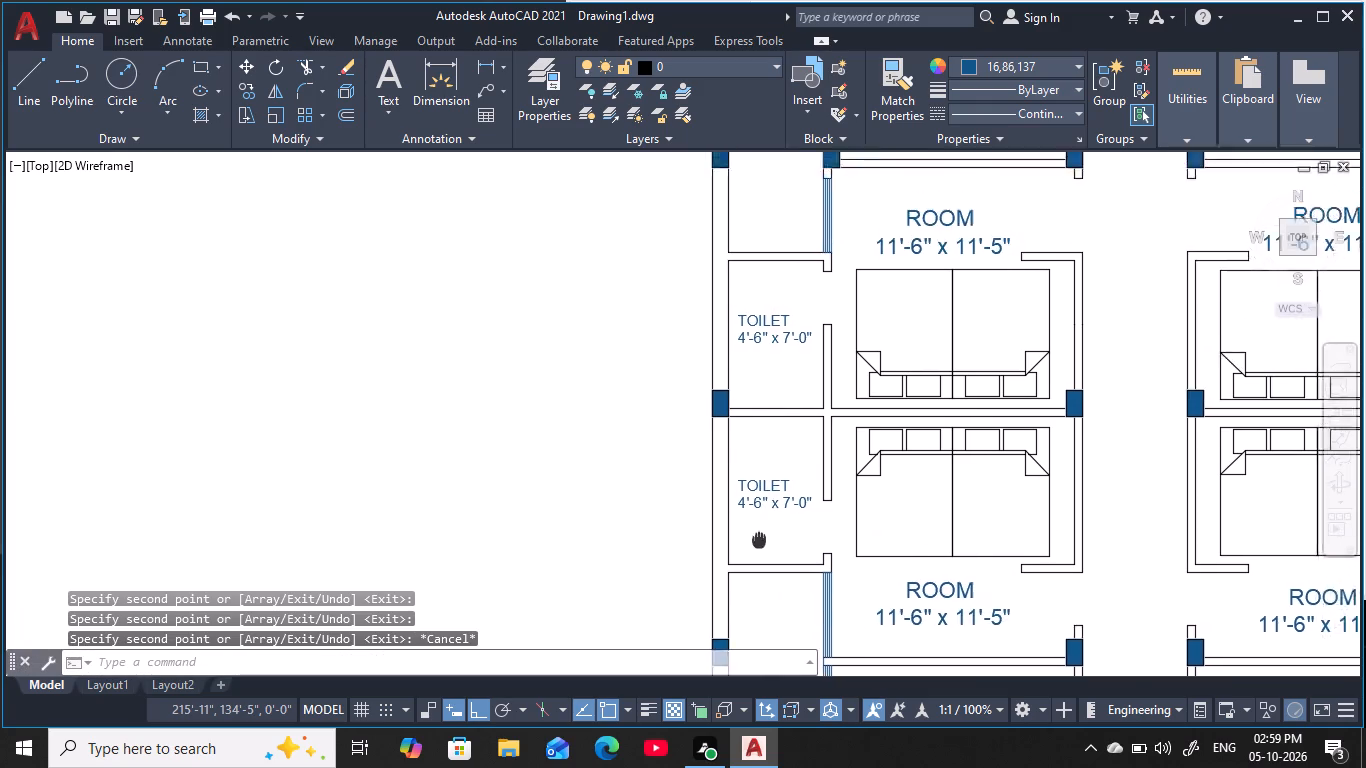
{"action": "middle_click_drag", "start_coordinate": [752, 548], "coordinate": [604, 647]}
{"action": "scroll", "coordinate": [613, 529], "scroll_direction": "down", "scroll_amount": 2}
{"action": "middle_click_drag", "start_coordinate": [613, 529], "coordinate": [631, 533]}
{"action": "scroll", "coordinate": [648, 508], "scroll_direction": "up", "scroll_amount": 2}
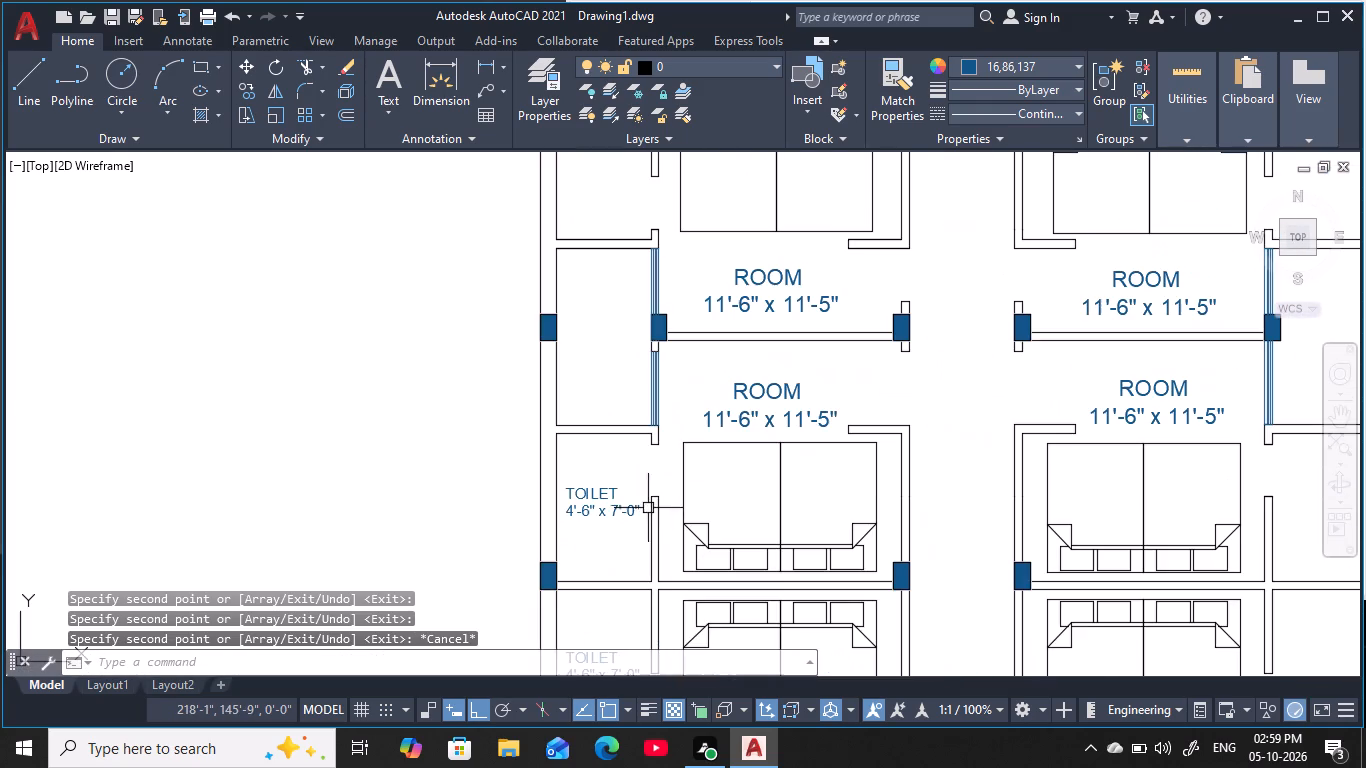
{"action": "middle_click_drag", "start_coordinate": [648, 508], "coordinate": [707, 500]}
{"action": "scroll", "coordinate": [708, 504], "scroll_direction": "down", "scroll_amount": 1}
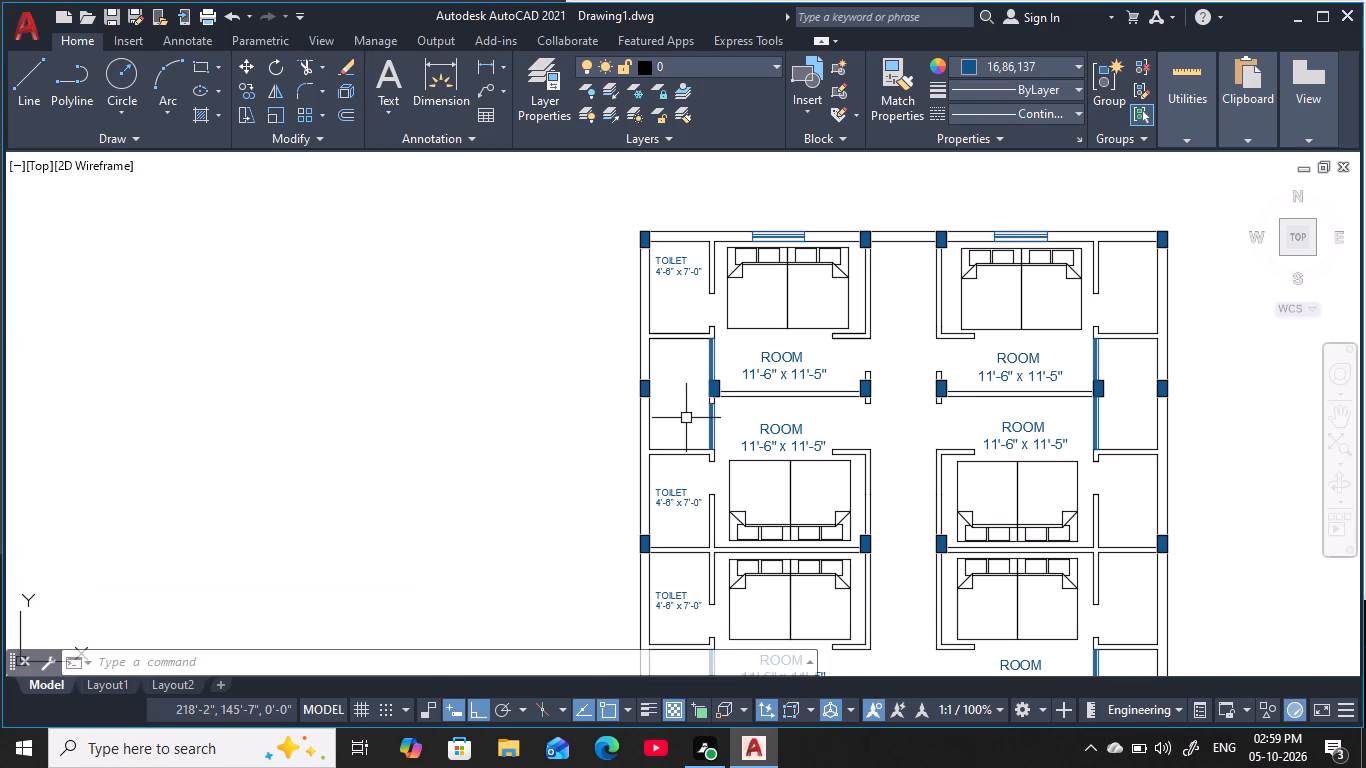
Look over the TOILET labels in the west toilets from the north end to the south end of the plan.
{"action": "middle_click_drag", "start_coordinate": [694, 526], "coordinate": [733, 365]}
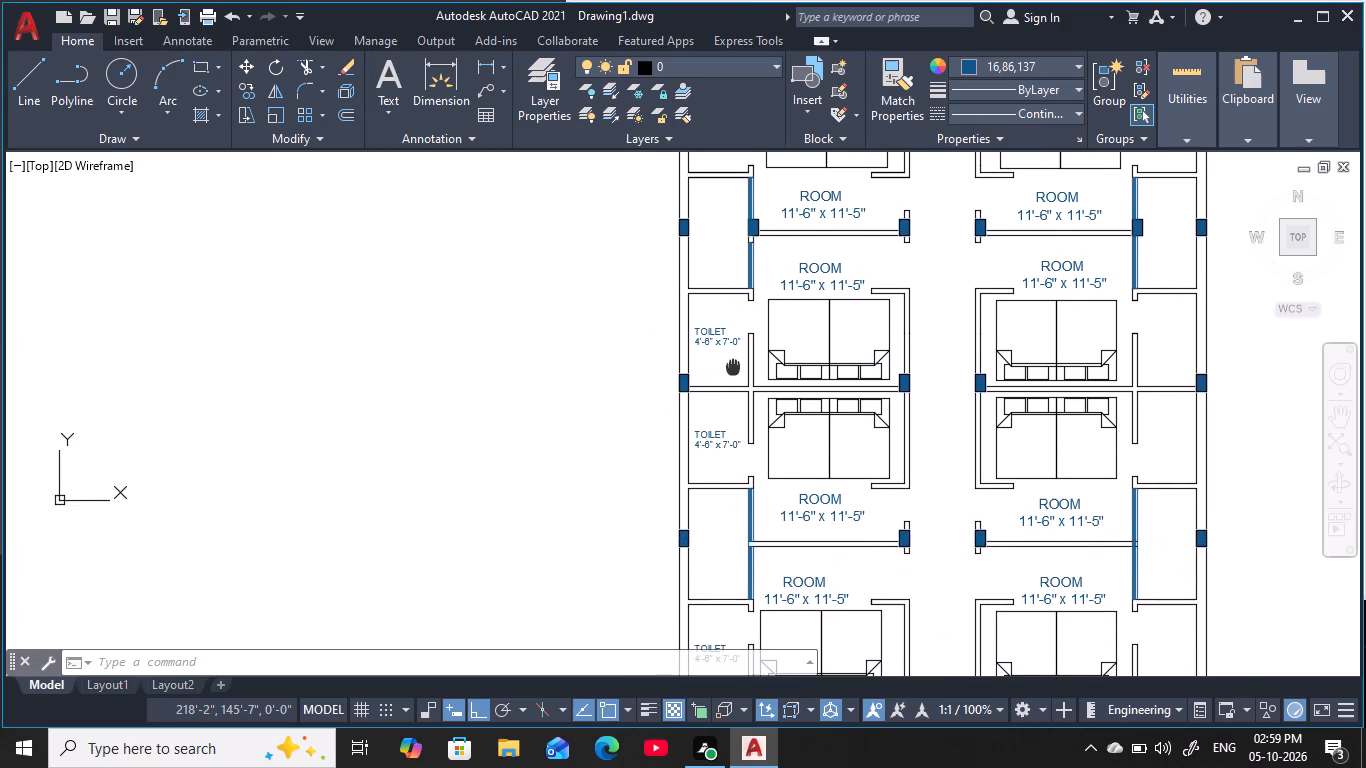
{"action": "middle_click_drag", "start_coordinate": [733, 365], "coordinate": [814, 228]}
{"action": "middle_click_drag", "start_coordinate": [849, 560], "coordinate": [803, 316]}
{"action": "middle_click_drag", "start_coordinate": [772, 406], "coordinate": [793, 608]}
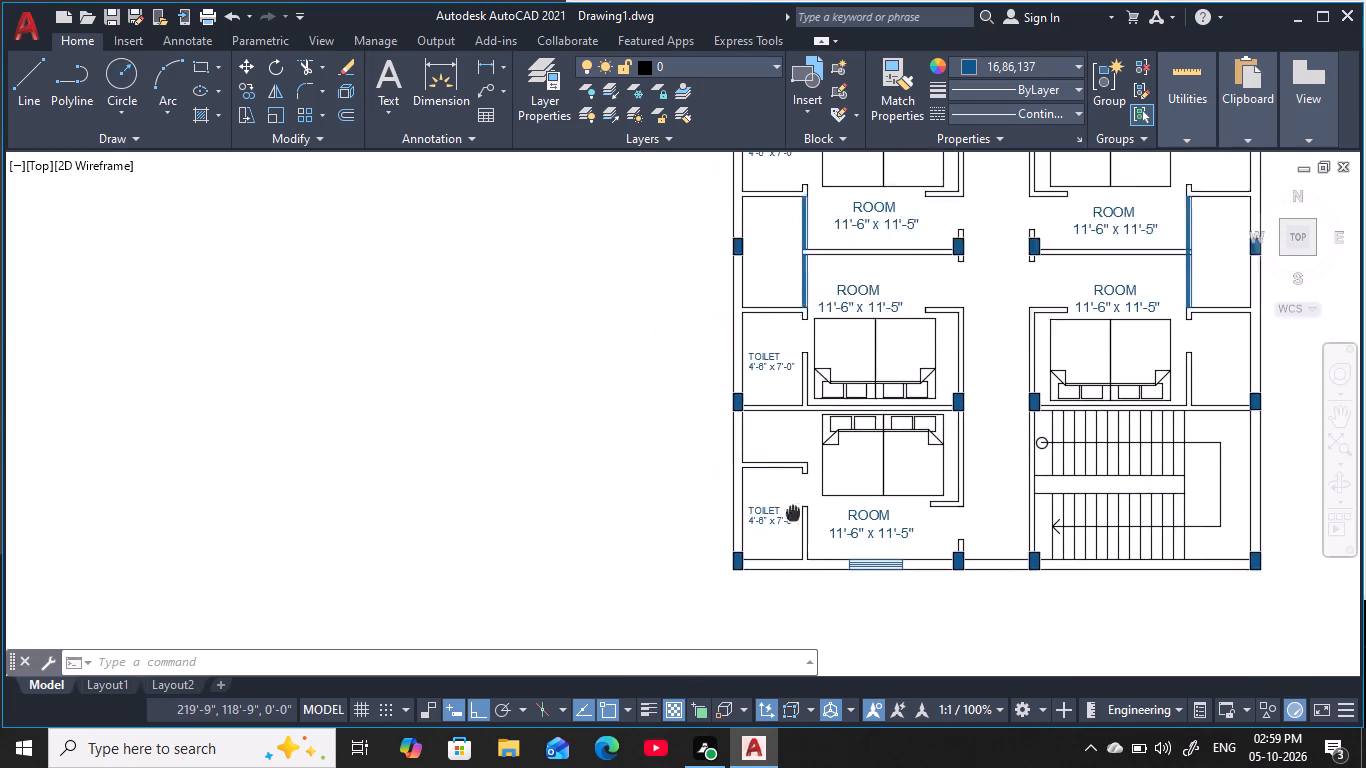
{"action": "middle_click_drag", "start_coordinate": [793, 608], "coordinate": [792, 609]}
{"action": "middle_click_drag", "start_coordinate": [773, 496], "coordinate": [739, 639]}
{"action": "middle_click_drag", "start_coordinate": [743, 378], "coordinate": [723, 553]}
{"action": "middle_click_drag", "start_coordinate": [720, 486], "coordinate": [724, 555]}
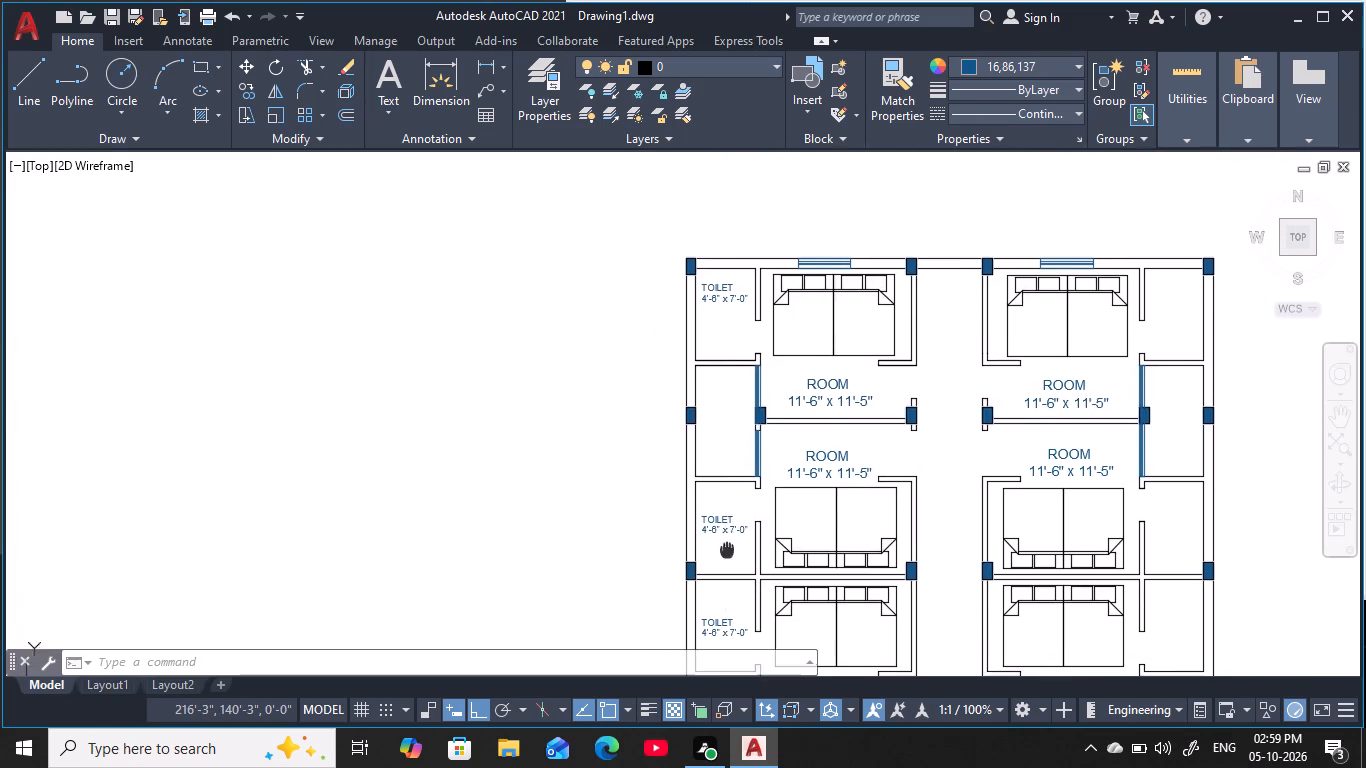
{"action": "middle_click_drag", "start_coordinate": [724, 555], "coordinate": [721, 598]}
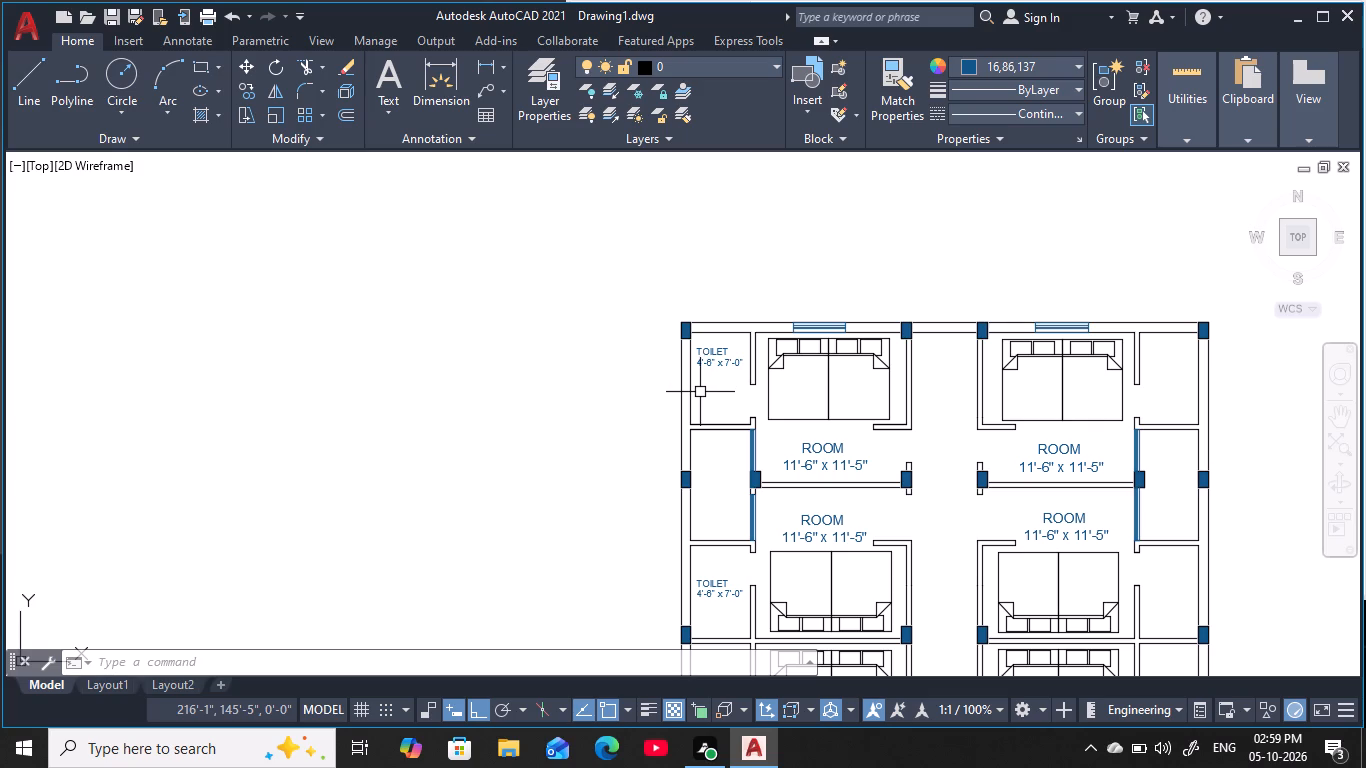
Copy both lines of the northwest TOILET label into the northeast toilet, with Ortho turned off for placement.
{"action": "scroll", "coordinate": [698, 397], "scroll_direction": "down", "scroll_amount": 1}
{"action": "middle_click_drag", "start_coordinate": [753, 454], "coordinate": [693, 391]}
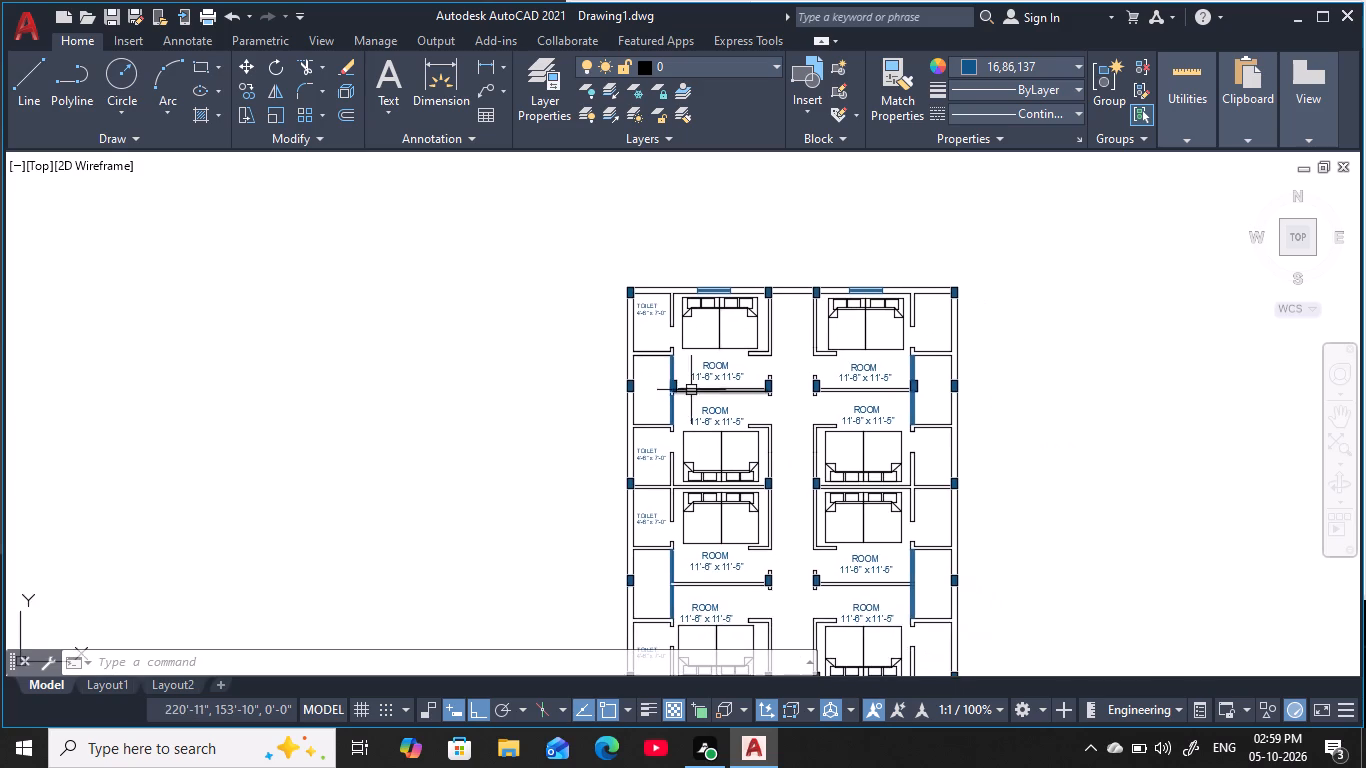
{"action": "middle_click_drag", "start_coordinate": [658, 345], "coordinate": [667, 479]}
{"action": "scroll", "coordinate": [658, 345], "scroll_direction": "up", "scroll_amount": 1}
{"action": "scroll", "coordinate": [666, 441], "scroll_direction": "up", "scroll_amount": 2}
{"action": "left_click", "coordinate": [630, 389]}
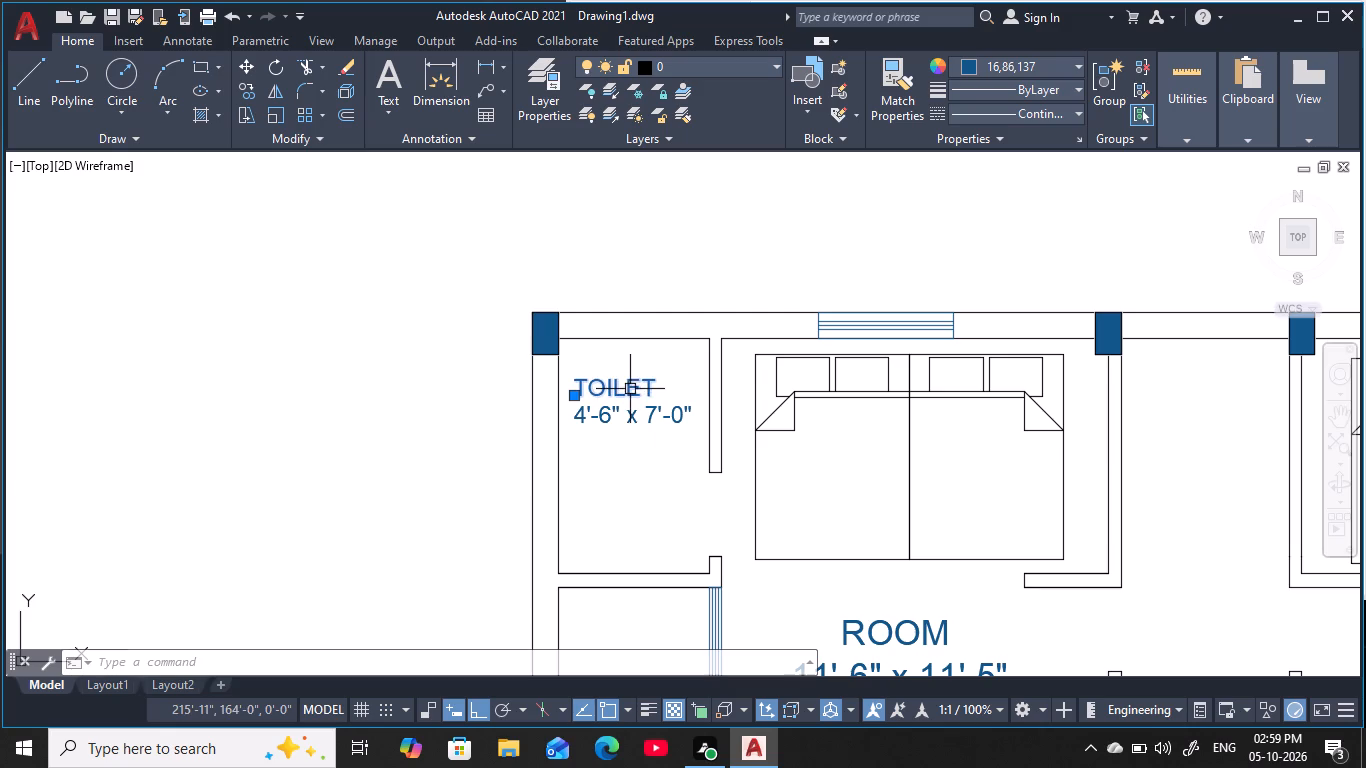
{"action": "left_click", "coordinate": [634, 422]}
{"action": "key", "text": "c"}
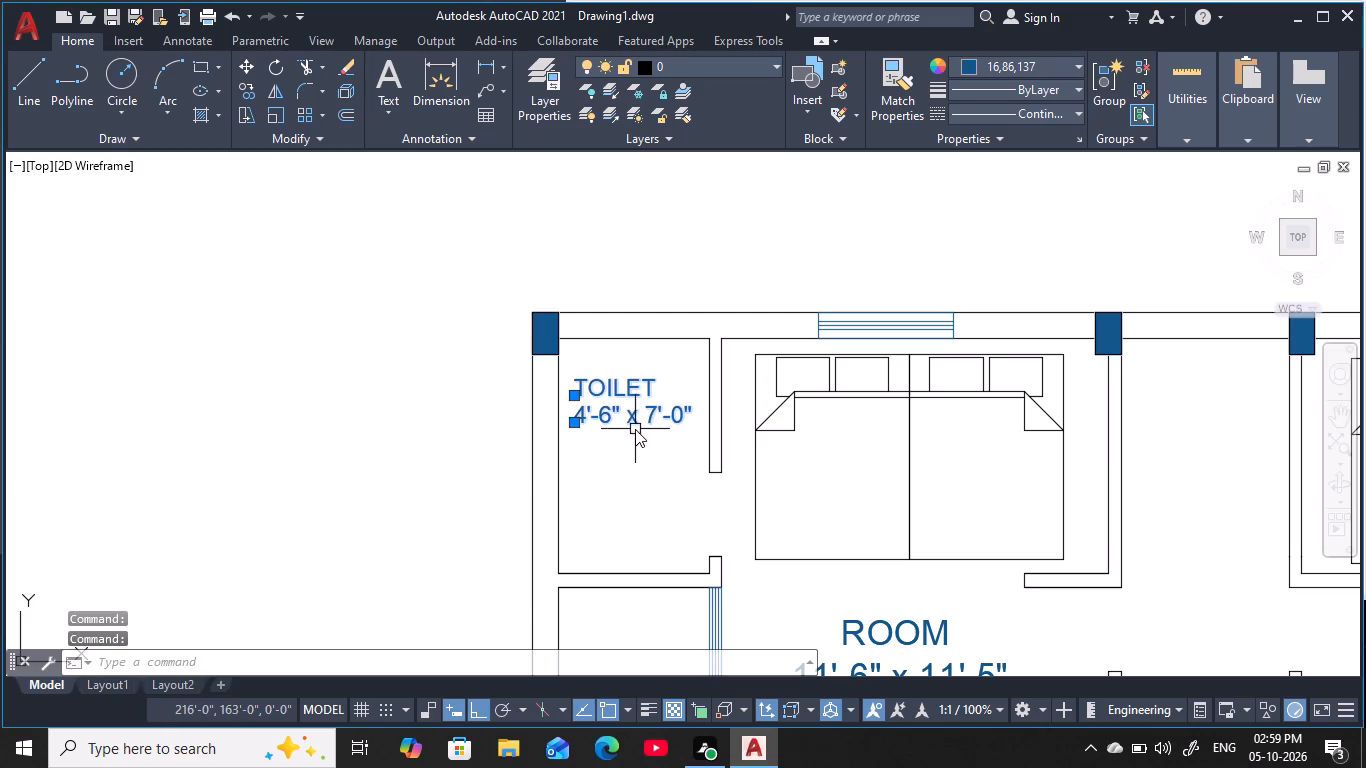
{"action": "key", "text": "o"}
{"action": "key", "text": "space"}
{"action": "left_click", "coordinate": [627, 390]}
{"action": "middle_click_drag", "start_coordinate": [841, 450], "coordinate": [403, 450]}
{"action": "middle_click_drag", "start_coordinate": [993, 397], "coordinate": [503, 410]}
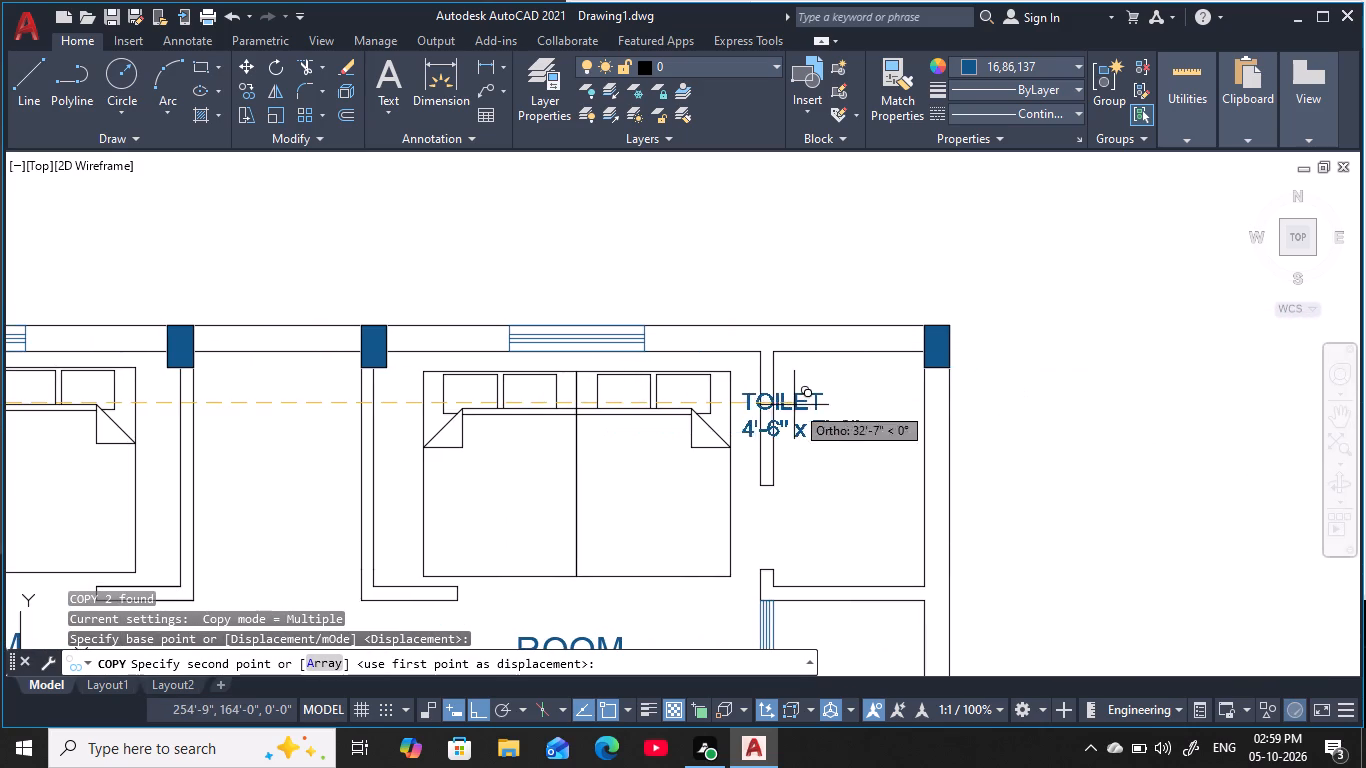
{"action": "key", "text": "F8"}
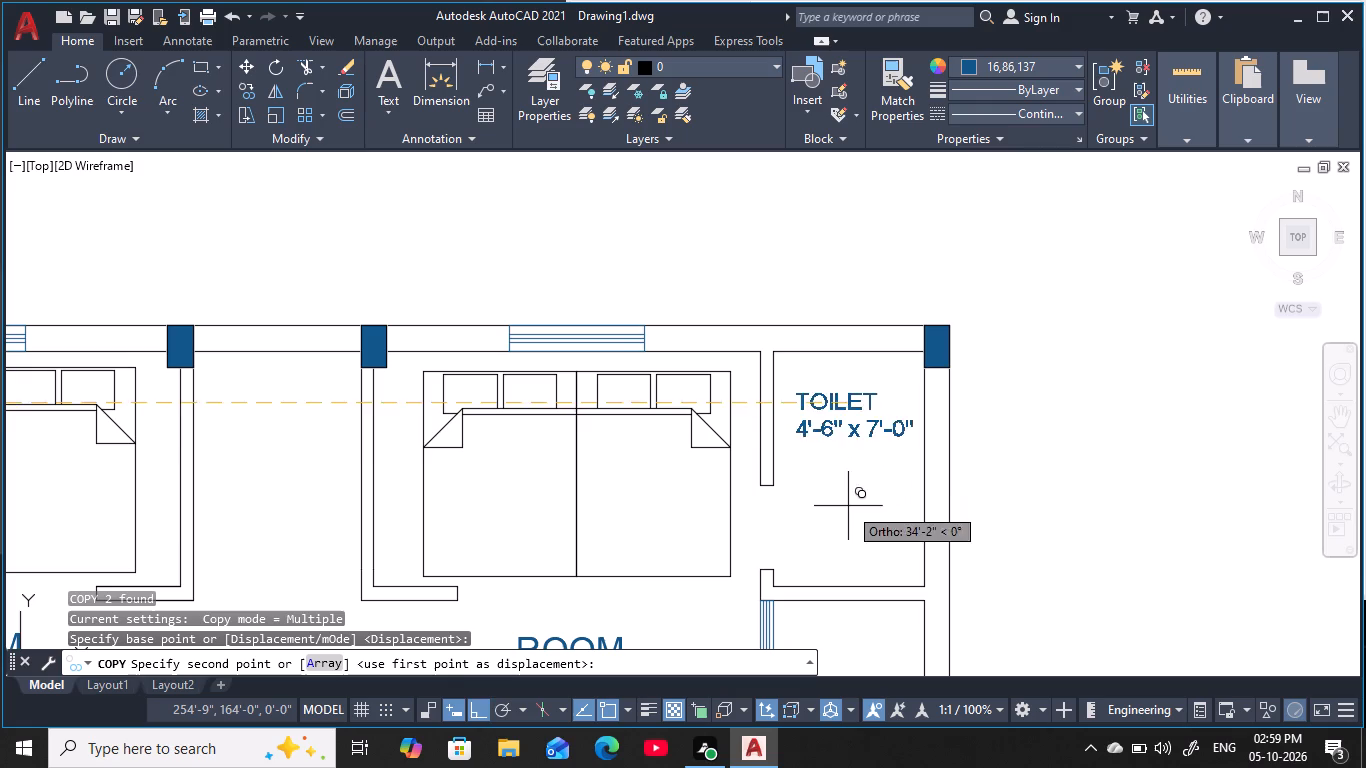
{"action": "left_click", "coordinate": [859, 455]}
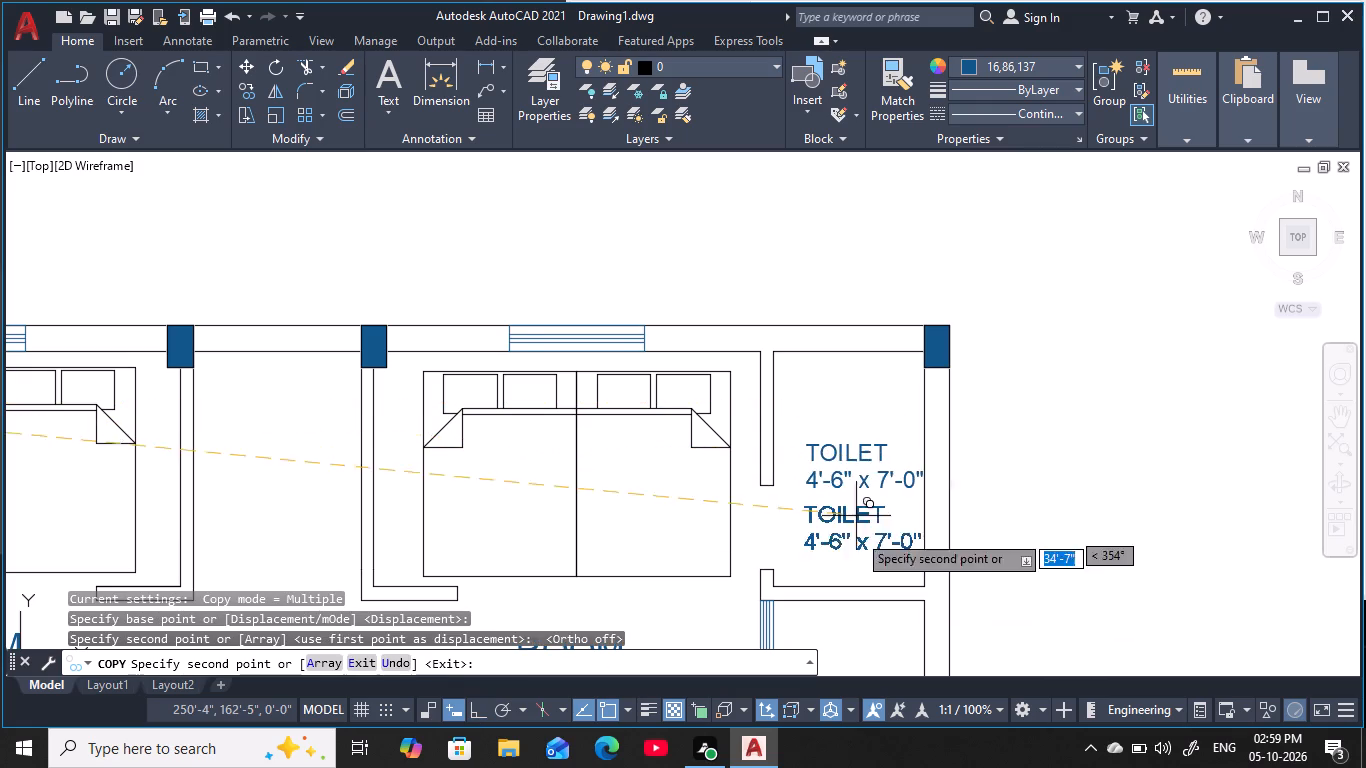
Place copies of the TOILET label in the east toilets beside the second-row and third-row bedrooms.
{"action": "middle_click_drag", "start_coordinate": [857, 539], "coordinate": [838, 417]}
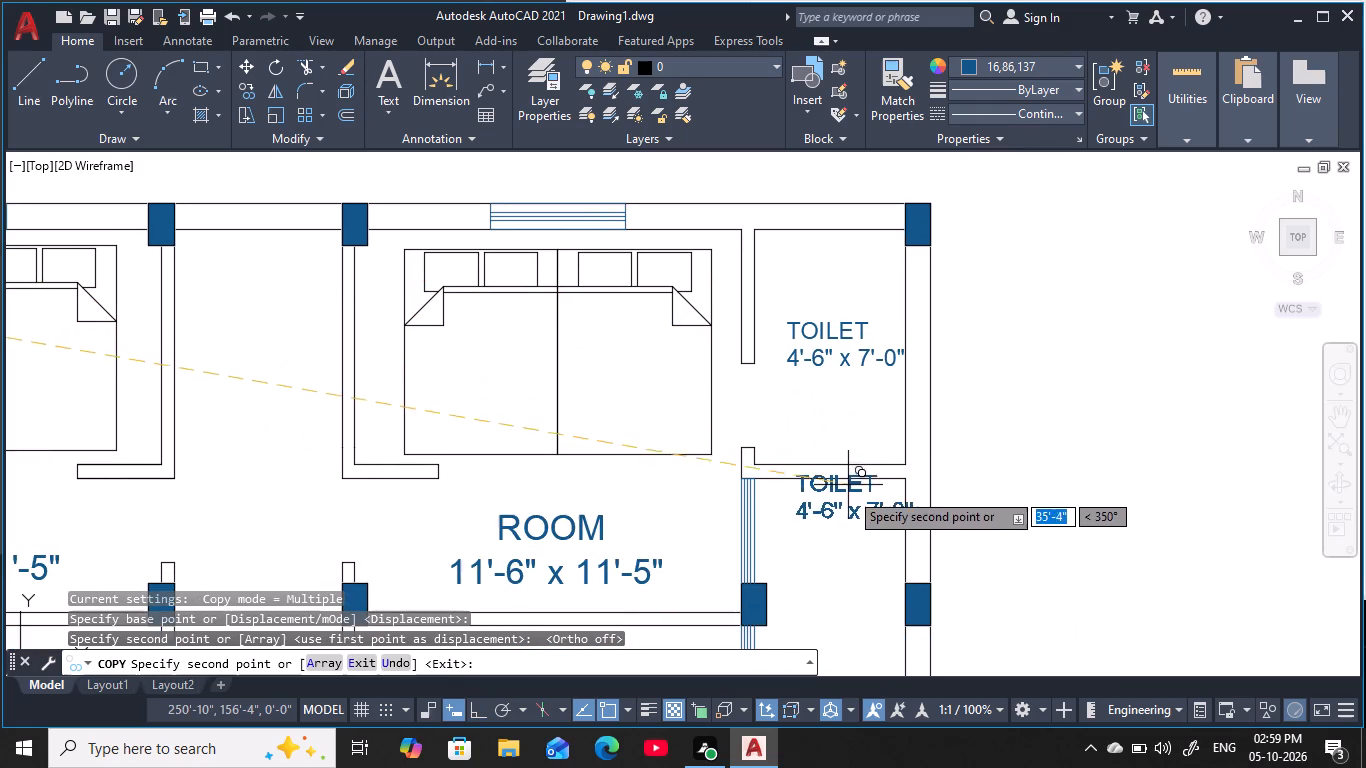
{"action": "middle_click_drag", "start_coordinate": [866, 537], "coordinate": [878, 291]}
{"action": "middle_click_drag", "start_coordinate": [808, 583], "coordinate": [804, 423]}
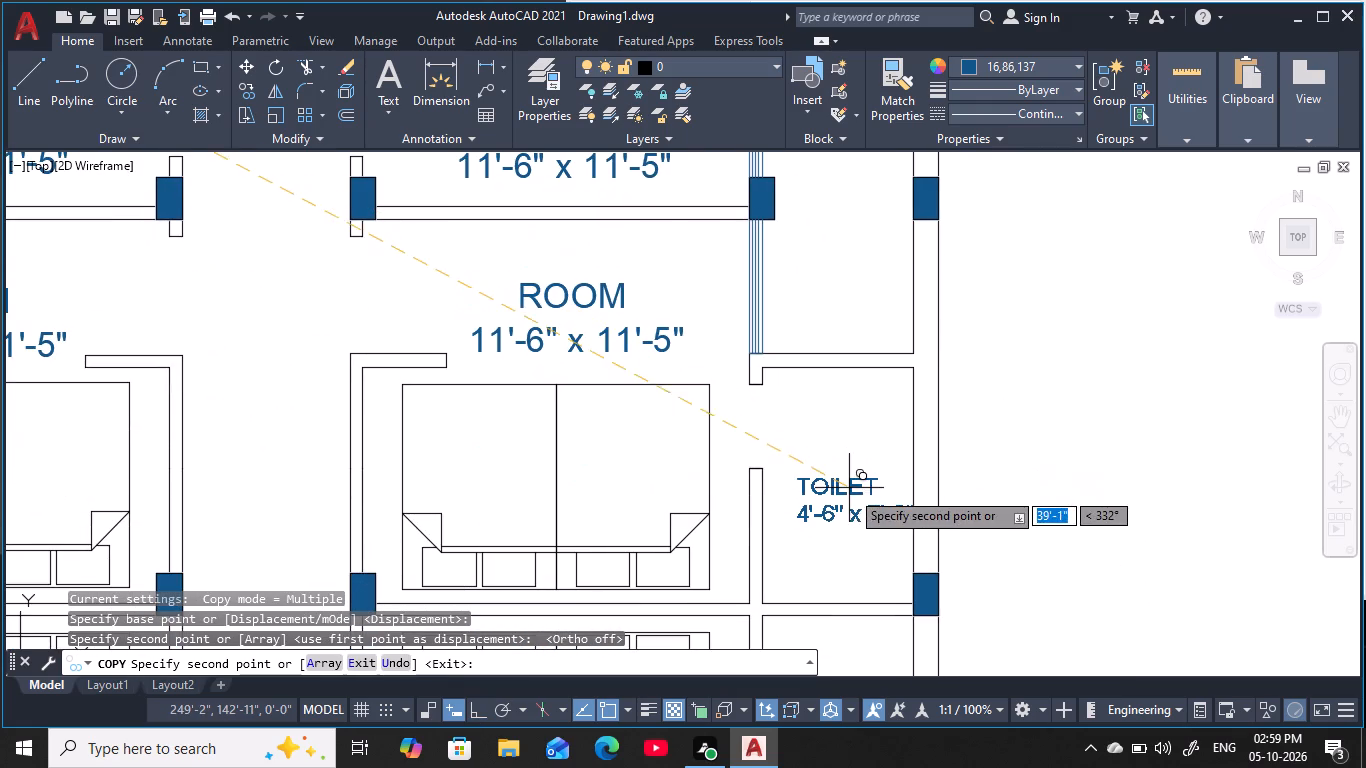
{"action": "left_click", "coordinate": [846, 474]}
{"action": "middle_click_drag", "start_coordinate": [843, 571], "coordinate": [794, 319]}
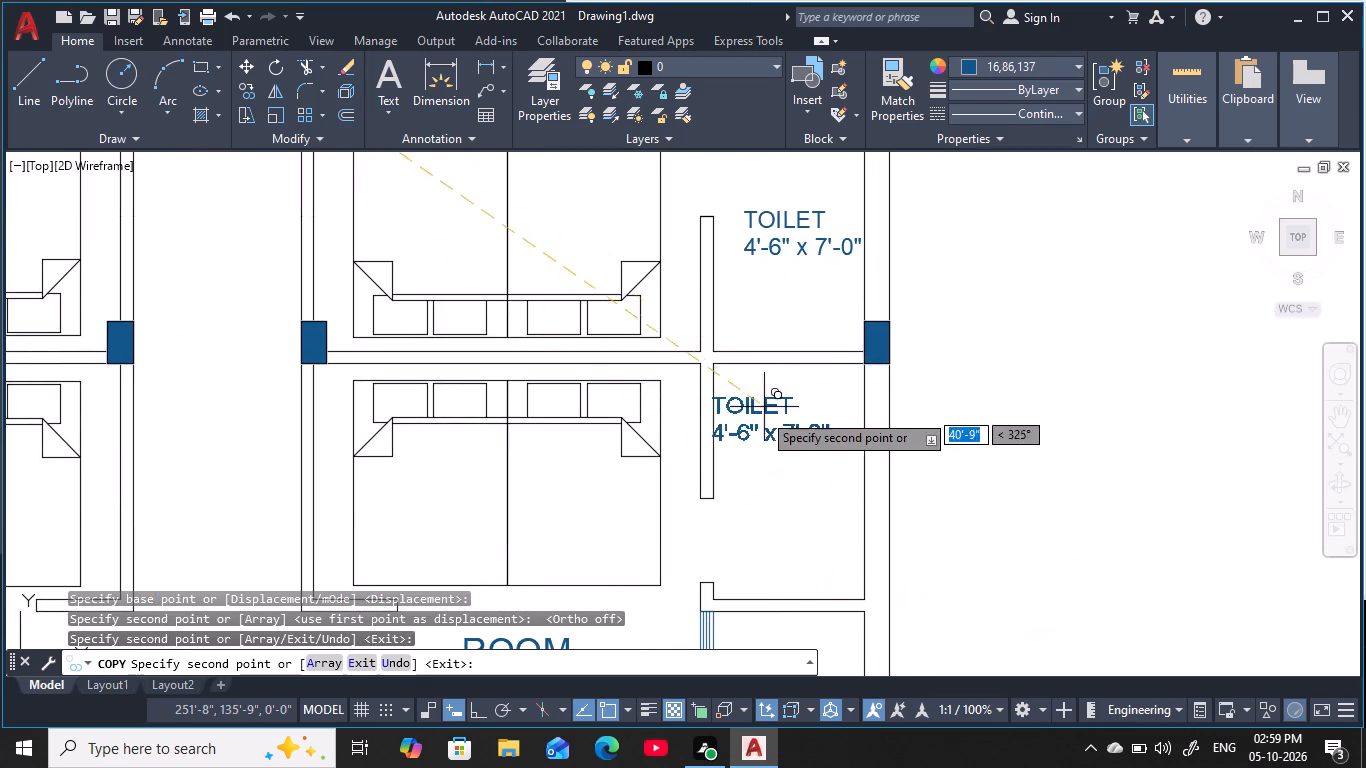
{"action": "middle_click_drag", "start_coordinate": [813, 517], "coordinate": [799, 372]}
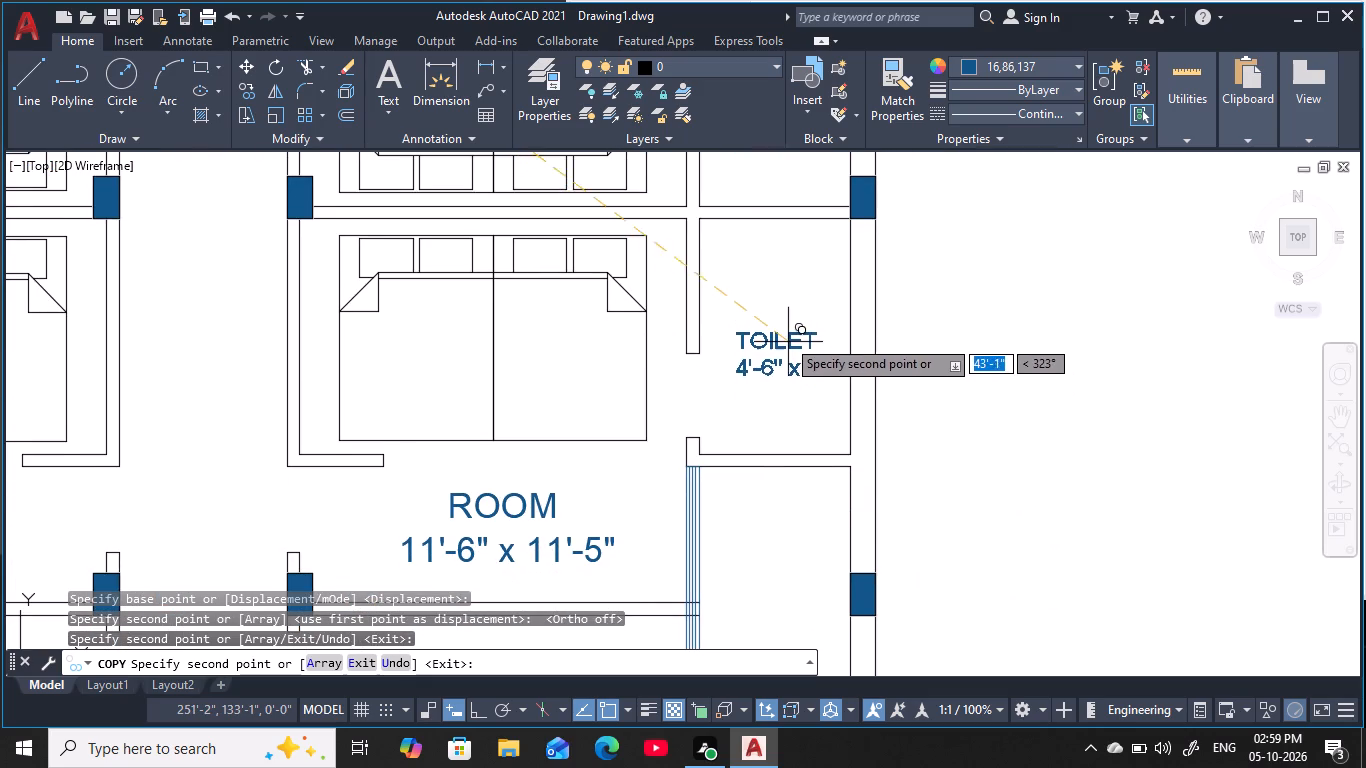
{"action": "left_click", "coordinate": [784, 323]}
Place a last copy of the TOILET label in the east toilet beside the fourth-row bedroom and end the copying.
{"action": "middle_click_drag", "start_coordinate": [803, 465], "coordinate": [830, 316]}
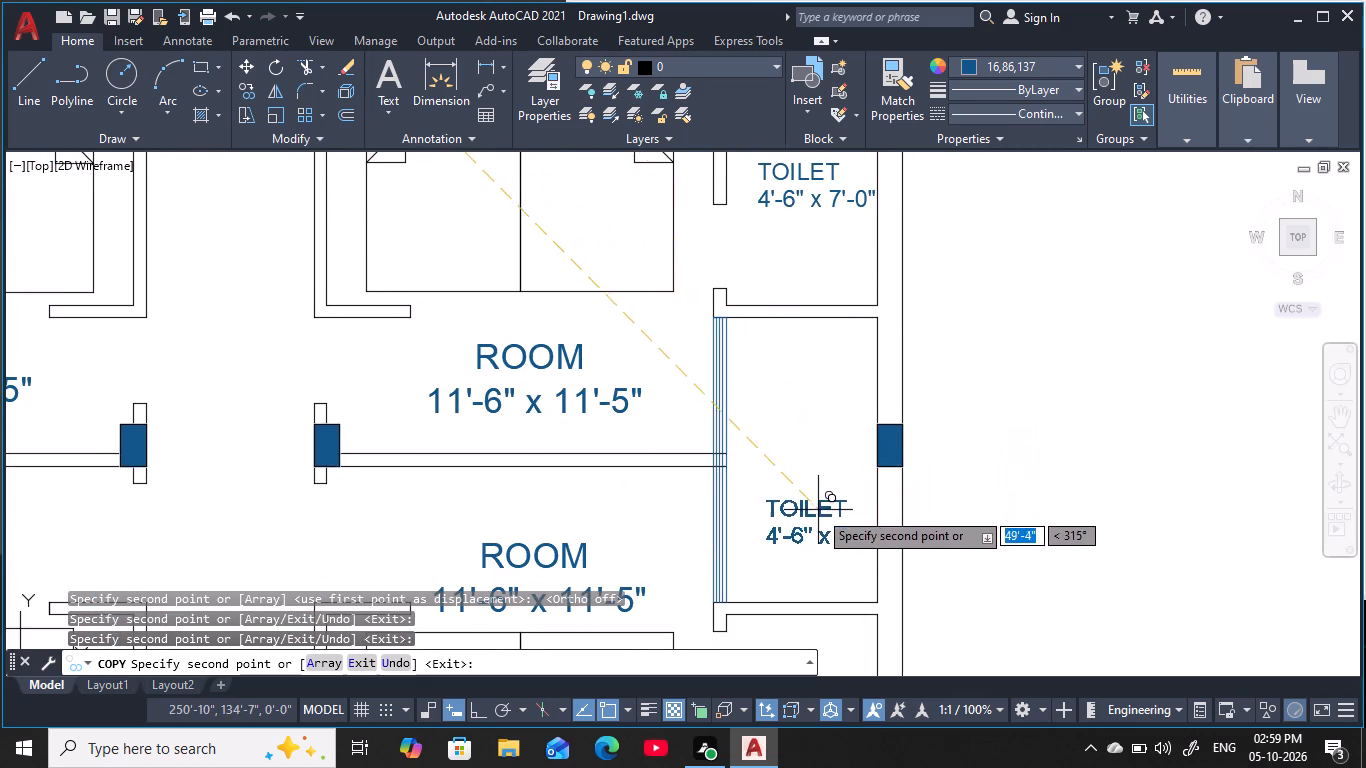
{"action": "middle_click_drag", "start_coordinate": [818, 510], "coordinate": [815, 204]}
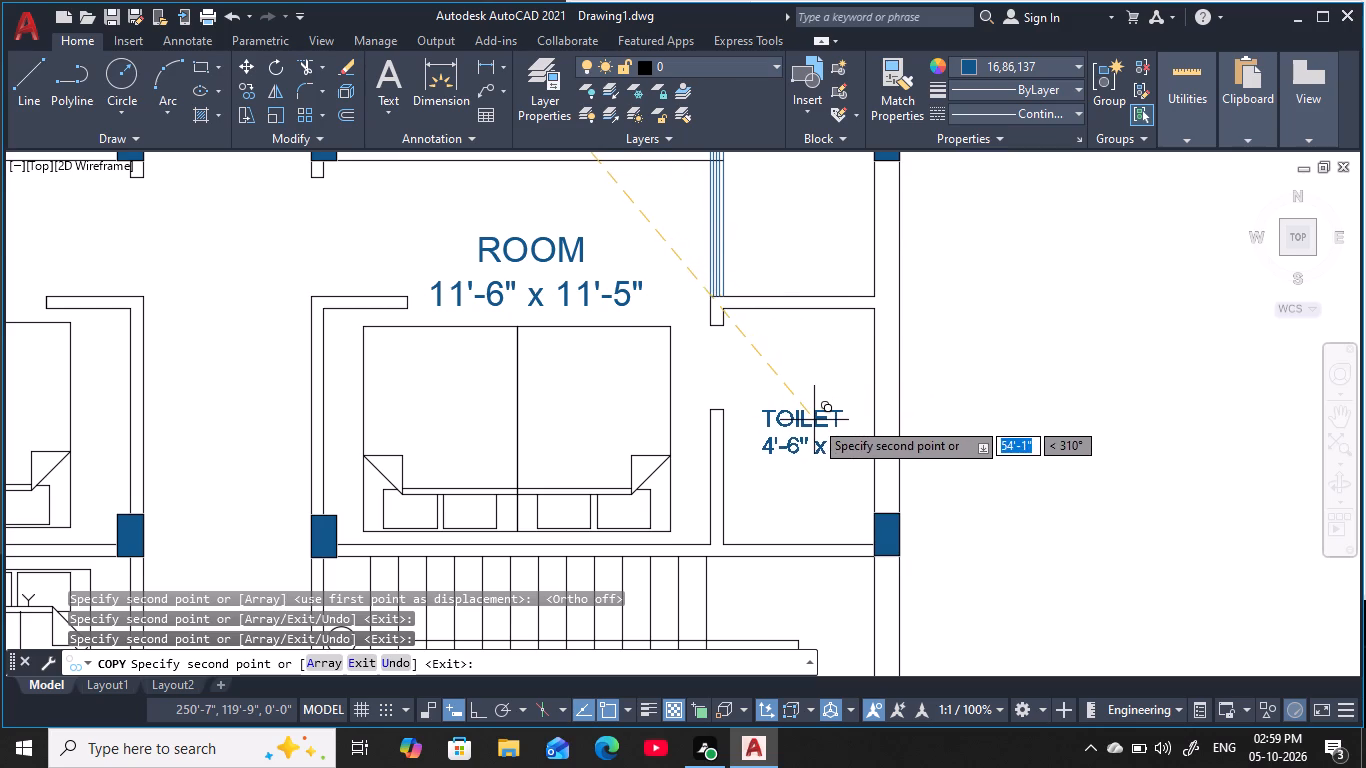
{"action": "left_click", "coordinate": [814, 420]}
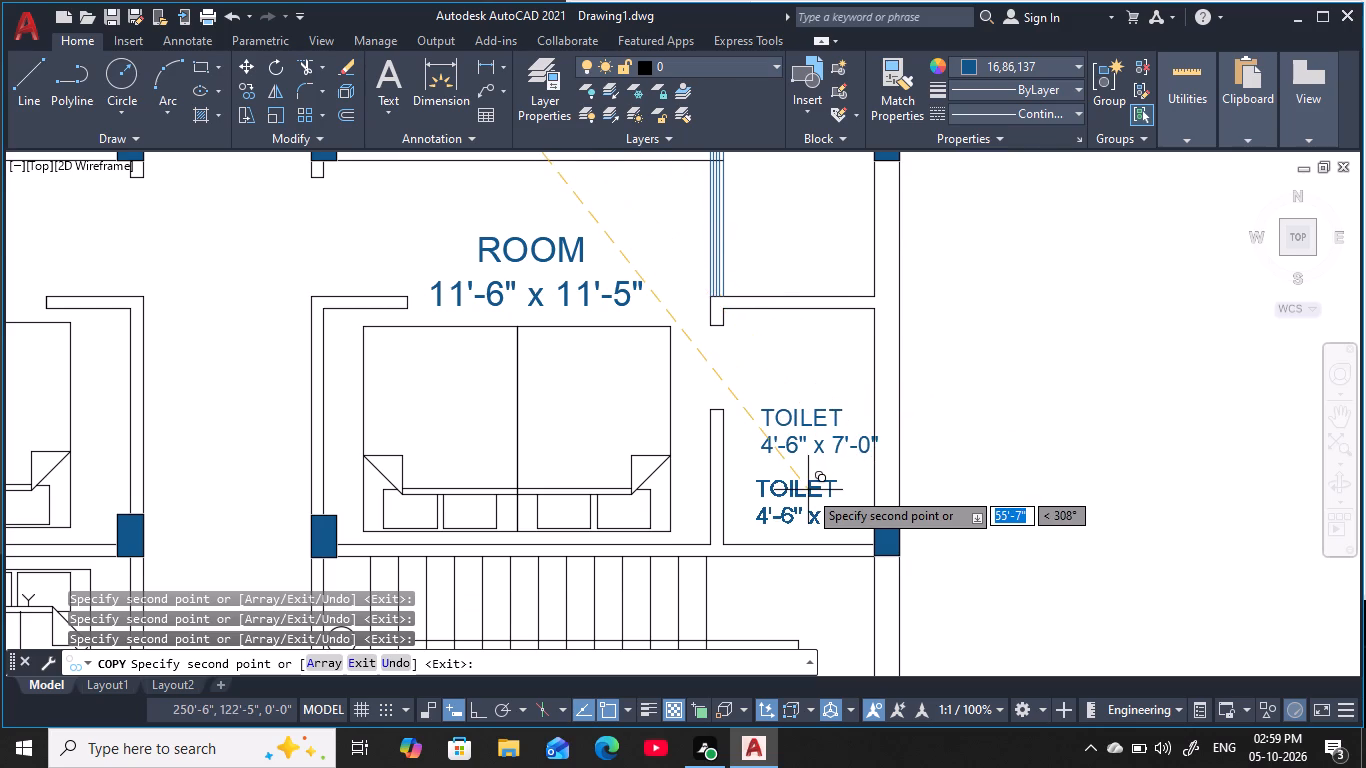
{"action": "key", "text": "Escape"}
{"action": "key", "text": "Escape"}
{"action": "key", "text": "Escape"}
{"action": "key", "text": "Escape"}
{"action": "key", "text": "Escape"}
{"action": "key", "text": "Escape"}
Move both lines of the fourth-row east TOILET label slightly west so they sit clear of the outer wall.
{"action": "left_click", "coordinate": [820, 424]}
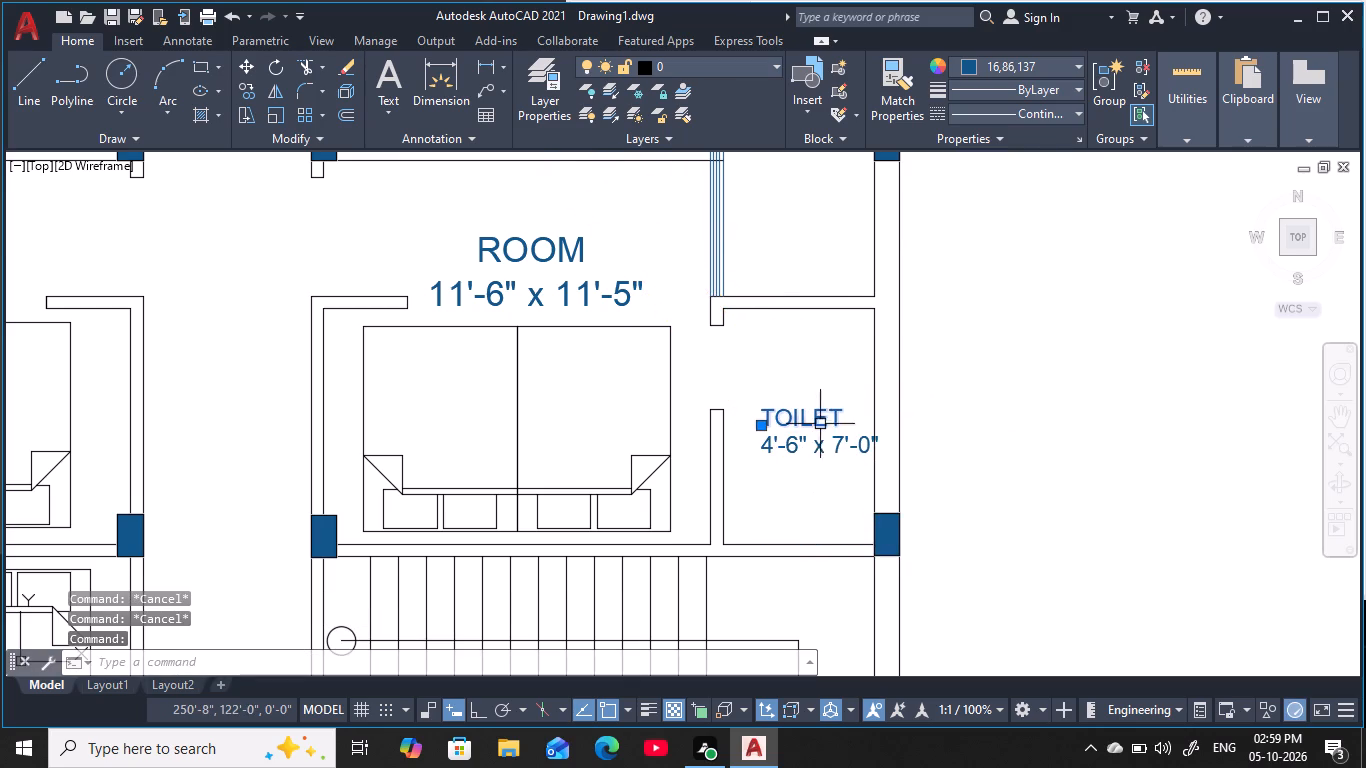
{"action": "left_click", "coordinate": [820, 449]}
{"action": "type", "text": "m"}
{"action": "key", "text": "space"}
{"action": "left_click", "coordinate": [818, 428]}
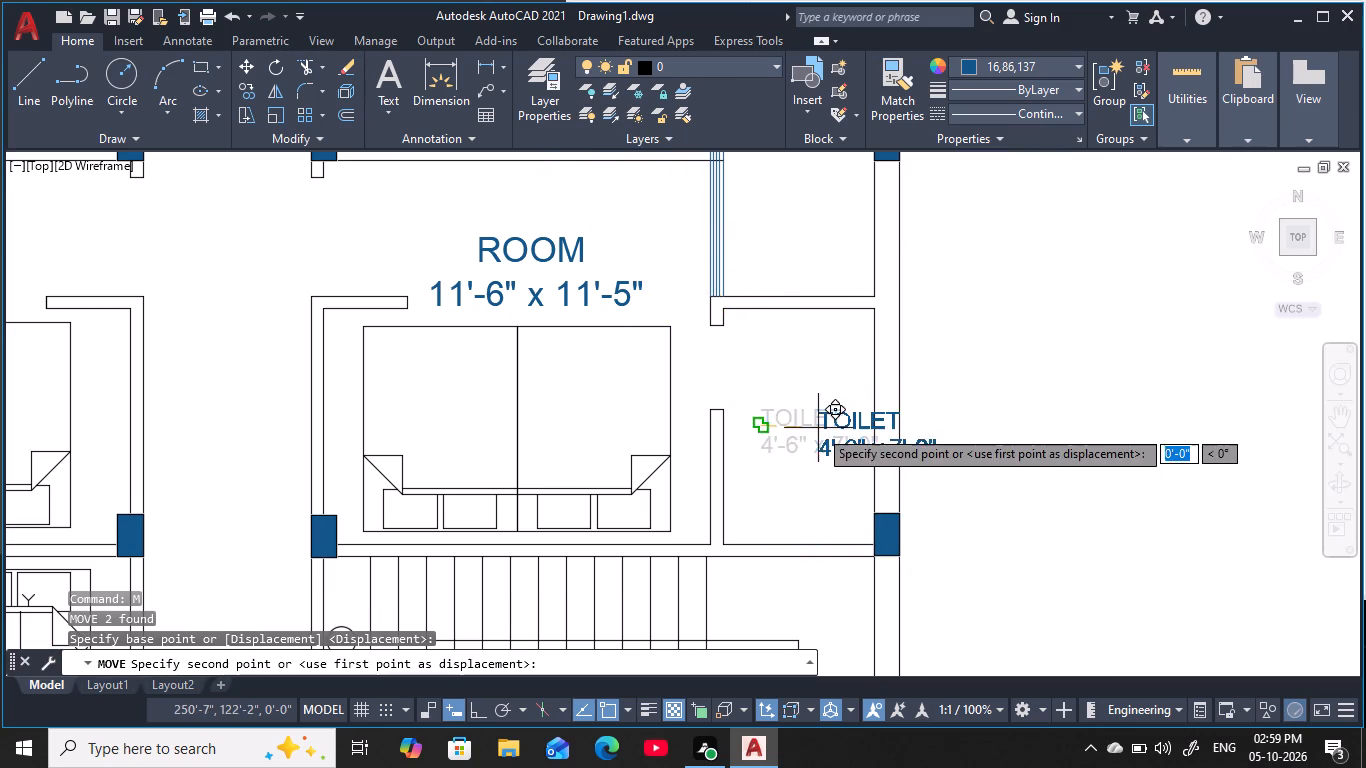
{"action": "left_click", "coordinate": [735, 433]}
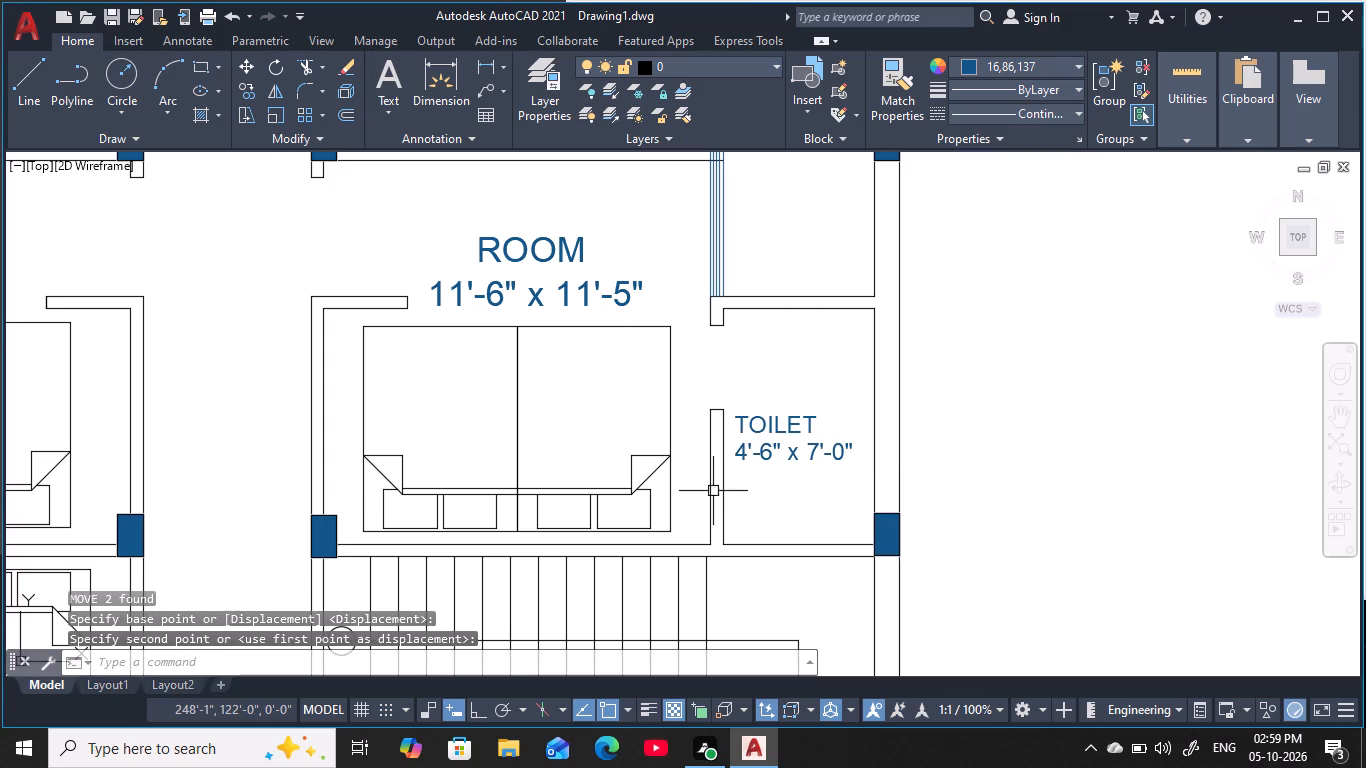
{"action": "key", "text": "Escape"}
{"action": "key", "text": "Escape"}
{"action": "key", "text": "Escape"}
Move both lines of the third-row east TOILET label slightly west, away from the outer wall.
{"action": "middle_click_drag", "start_coordinate": [739, 398], "coordinate": [721, 583]}
{"action": "scroll", "coordinate": [774, 418], "scroll_direction": "down", "scroll_amount": 1}
{"action": "middle_click_drag", "start_coordinate": [768, 386], "coordinate": [766, 471]}
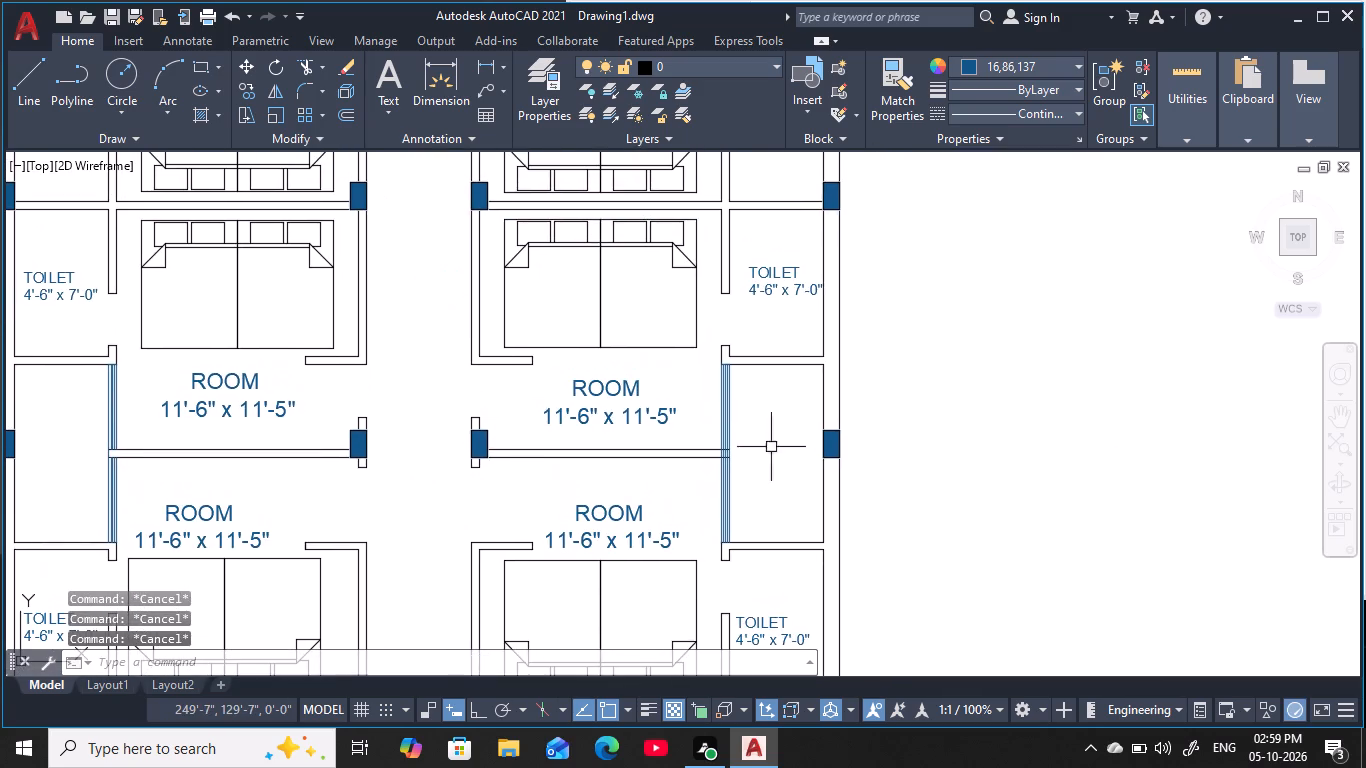
{"action": "key", "text": "Escape"}
{"action": "key", "text": "Escape"}
{"action": "middle_click_drag", "start_coordinate": [786, 306], "coordinate": [791, 440]}
{"action": "key", "text": "Escape"}
{"action": "key", "text": "Escape"}
{"action": "scroll", "coordinate": [783, 417], "scroll_direction": "up", "scroll_amount": 1}
{"action": "key", "text": "Escape"}
{"action": "key", "text": "Escape"}
{"action": "key", "text": "Escape"}
{"action": "middle_click_drag", "start_coordinate": [780, 398], "coordinate": [773, 415]}
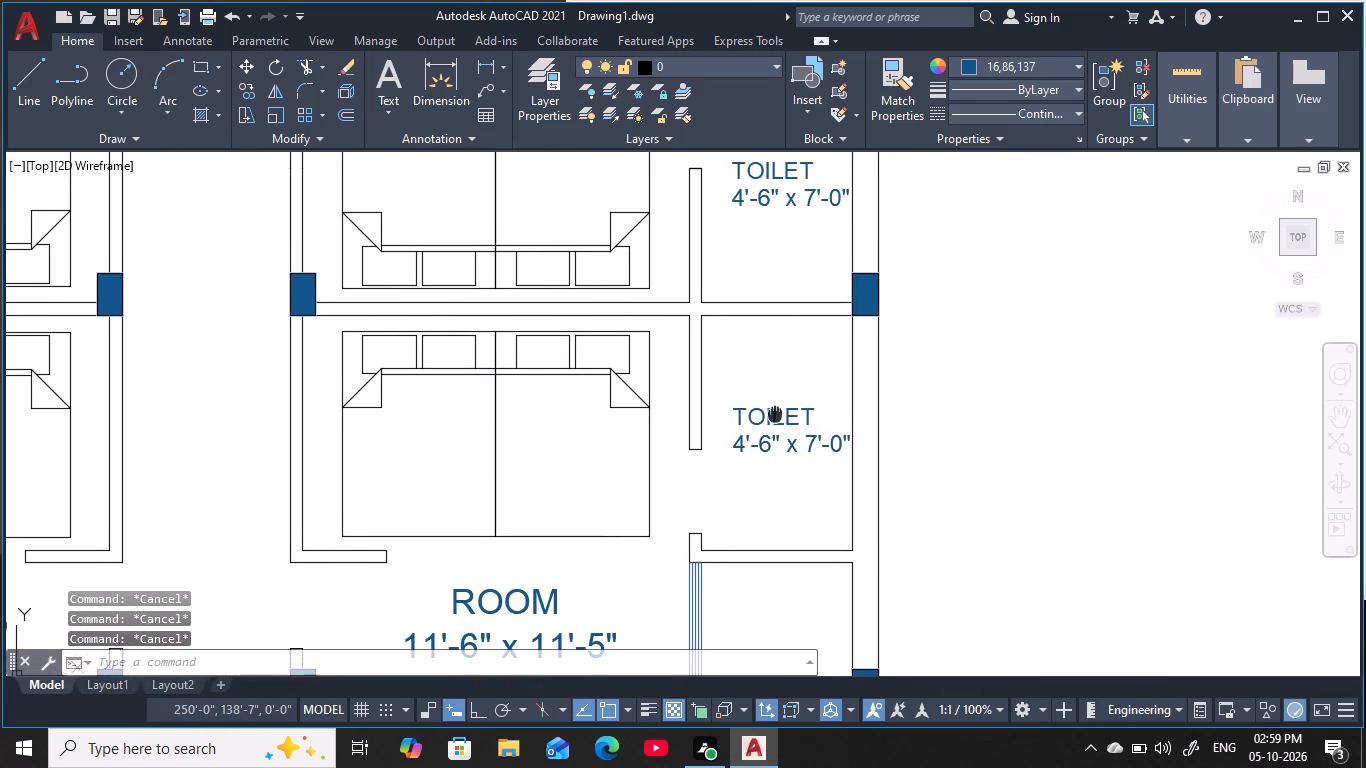
{"action": "middle_click_drag", "start_coordinate": [773, 415], "coordinate": [773, 416]}
{"action": "key", "text": "Escape"}
{"action": "left_click_drag", "start_coordinate": [779, 424], "coordinate": [785, 440]}
{"action": "left_click", "coordinate": [787, 446]}
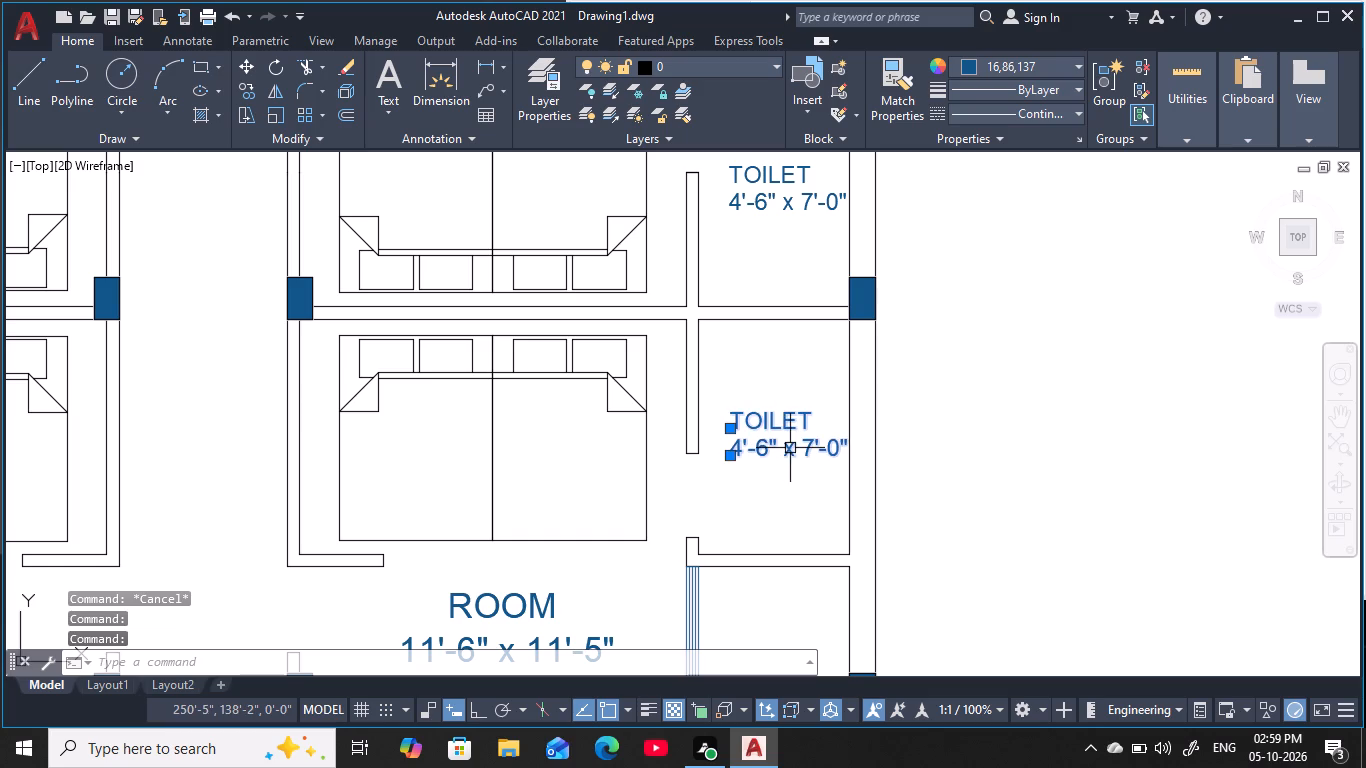
{"action": "type", "text": "m"}
{"action": "key", "text": "space"}
{"action": "left_click", "coordinate": [788, 438]}
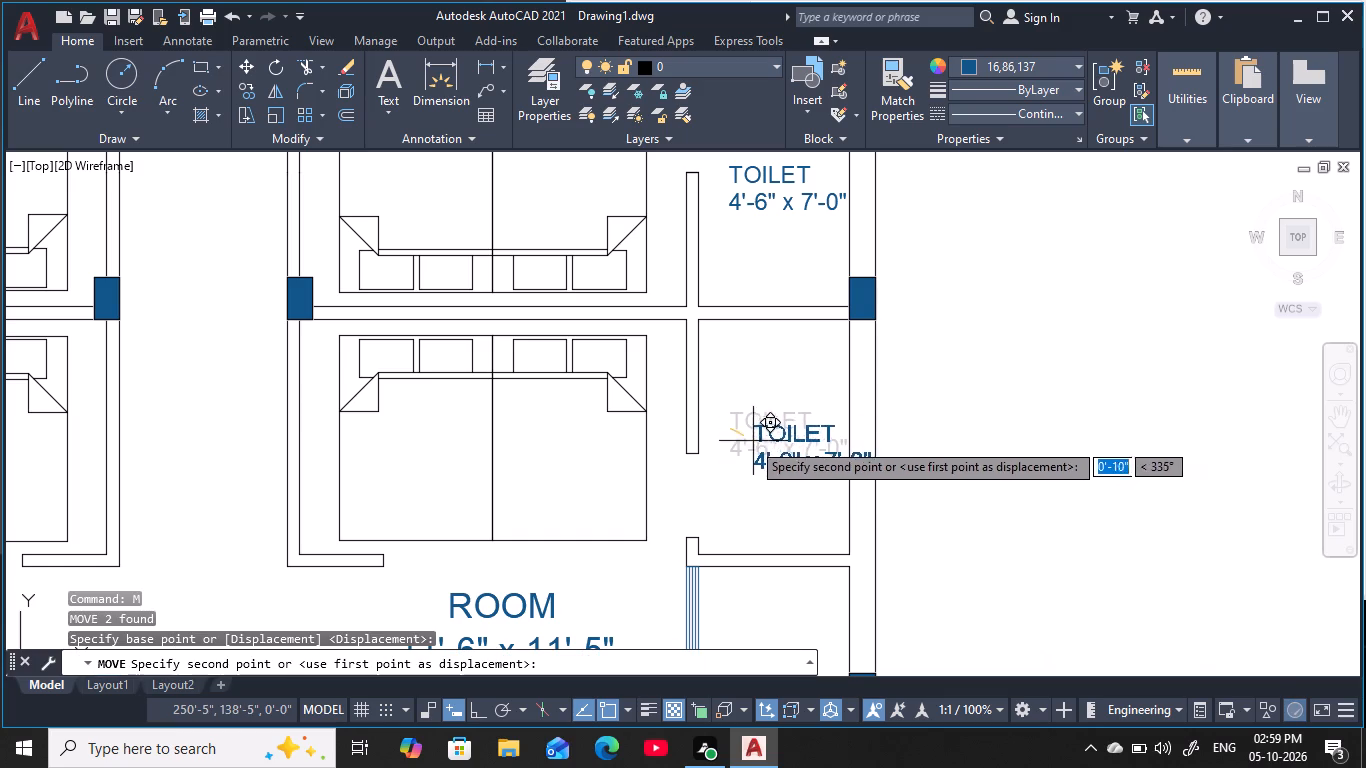
{"action": "left_click", "coordinate": [711, 433]}
{"action": "key", "text": "Escape"}
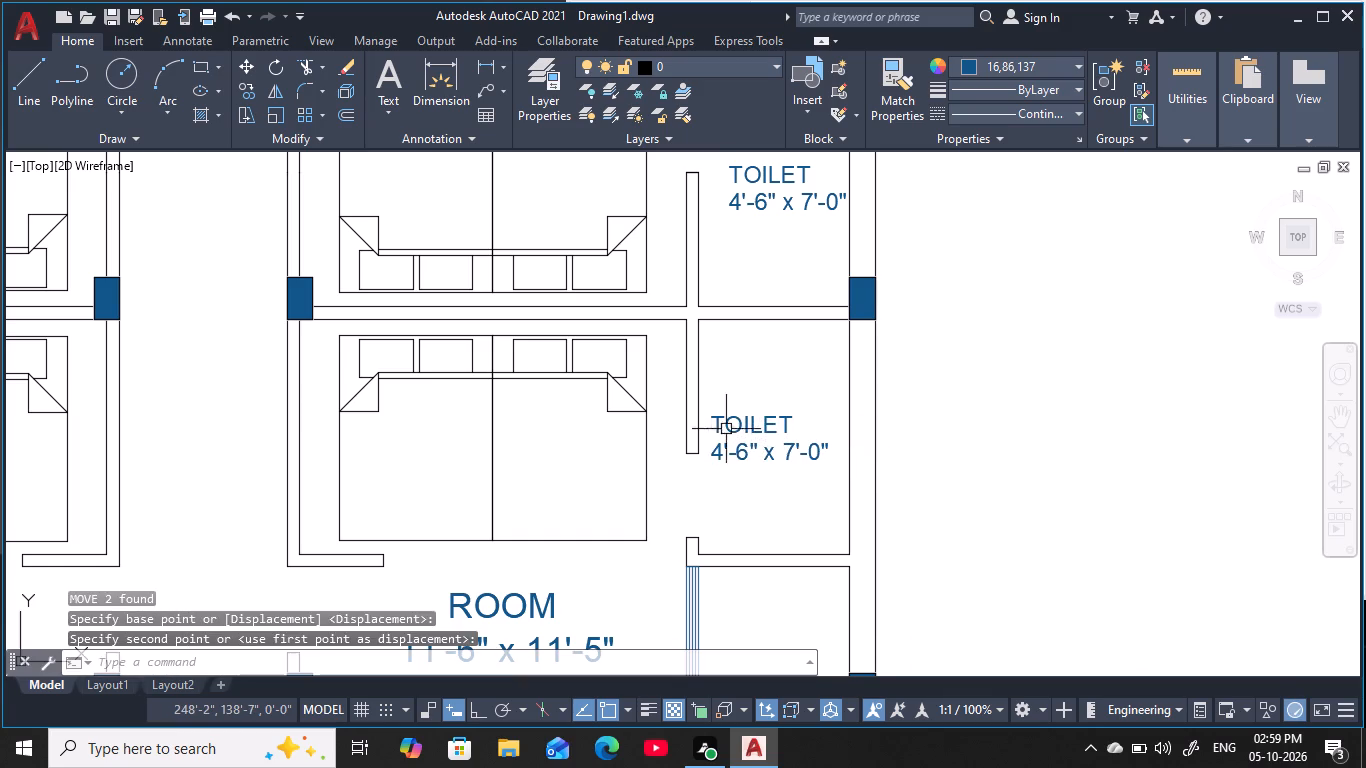
{"action": "key", "text": "Escape"}
{"action": "key", "text": "Escape"}
Move both lines of the second-row east TOILET label slightly west and south within its toilet.
{"action": "middle_click_drag", "start_coordinate": [762, 337], "coordinate": [750, 485]}
{"action": "key", "text": "Escape"}
{"action": "key", "text": "Escape"}
{"action": "left_click", "coordinate": [782, 356]}
{"action": "left_click", "coordinate": [773, 329]}
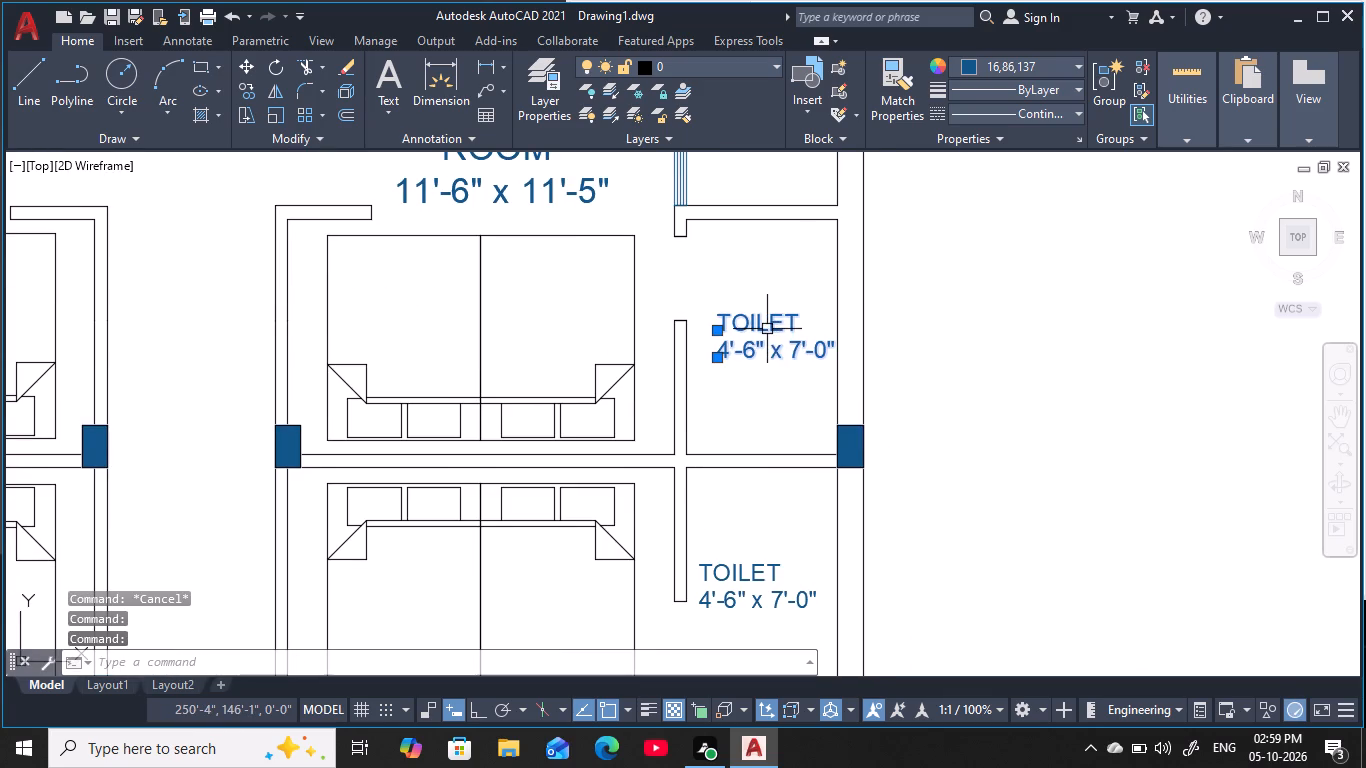
{"action": "key", "text": "m"}
{"action": "key", "text": "space"}
{"action": "left_click", "coordinate": [762, 329]}
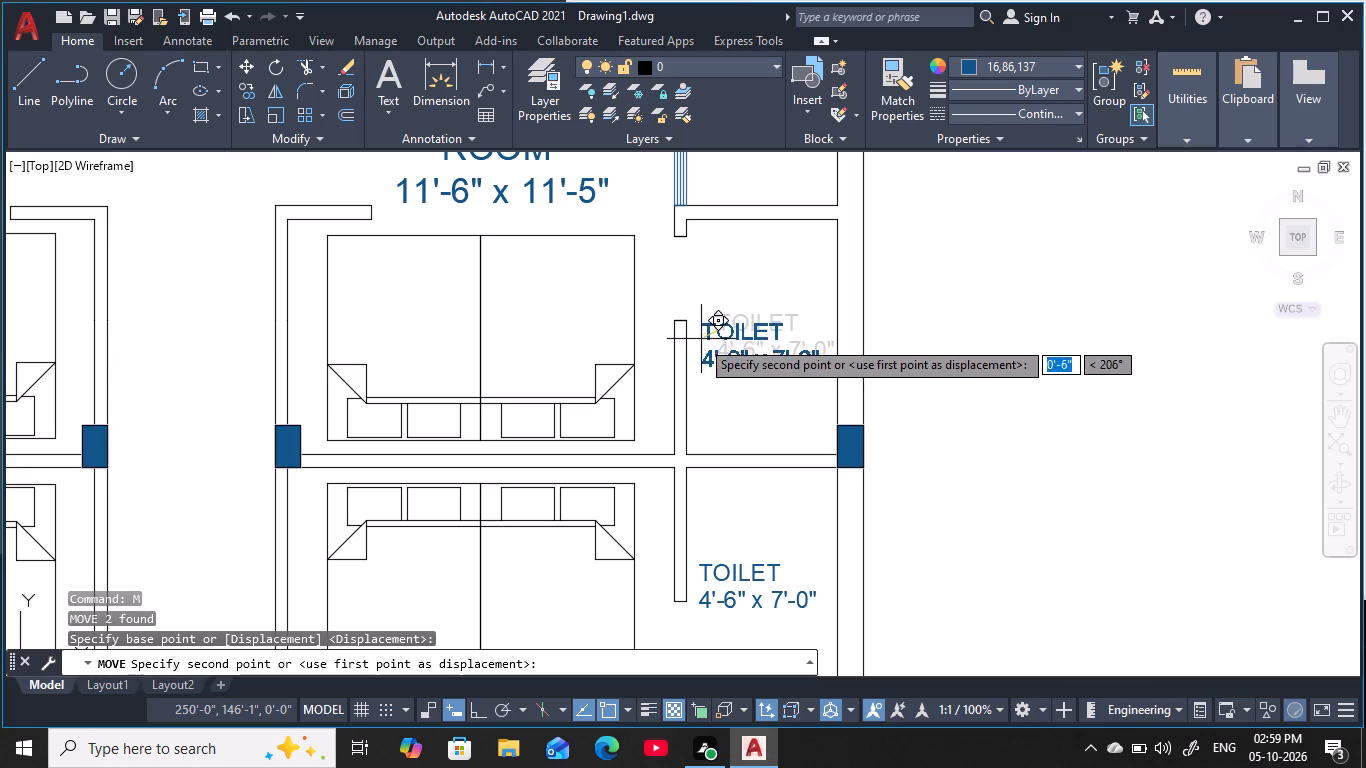
{"action": "left_click", "coordinate": [699, 340]}
{"action": "key", "text": "Escape"}
{"action": "key", "text": "Escape"}
{"action": "key", "text": "Escape"}
Review the ROOM and TOILET labels across the whole floor plan, down to the staircase at the south end.
{"action": "middle_click_drag", "start_coordinate": [764, 300], "coordinate": [794, 562]}
{"action": "key", "text": "Escape"}
{"action": "scroll", "coordinate": [807, 461], "scroll_direction": "down", "scroll_amount": 2}
{"action": "key", "text": "Escape"}
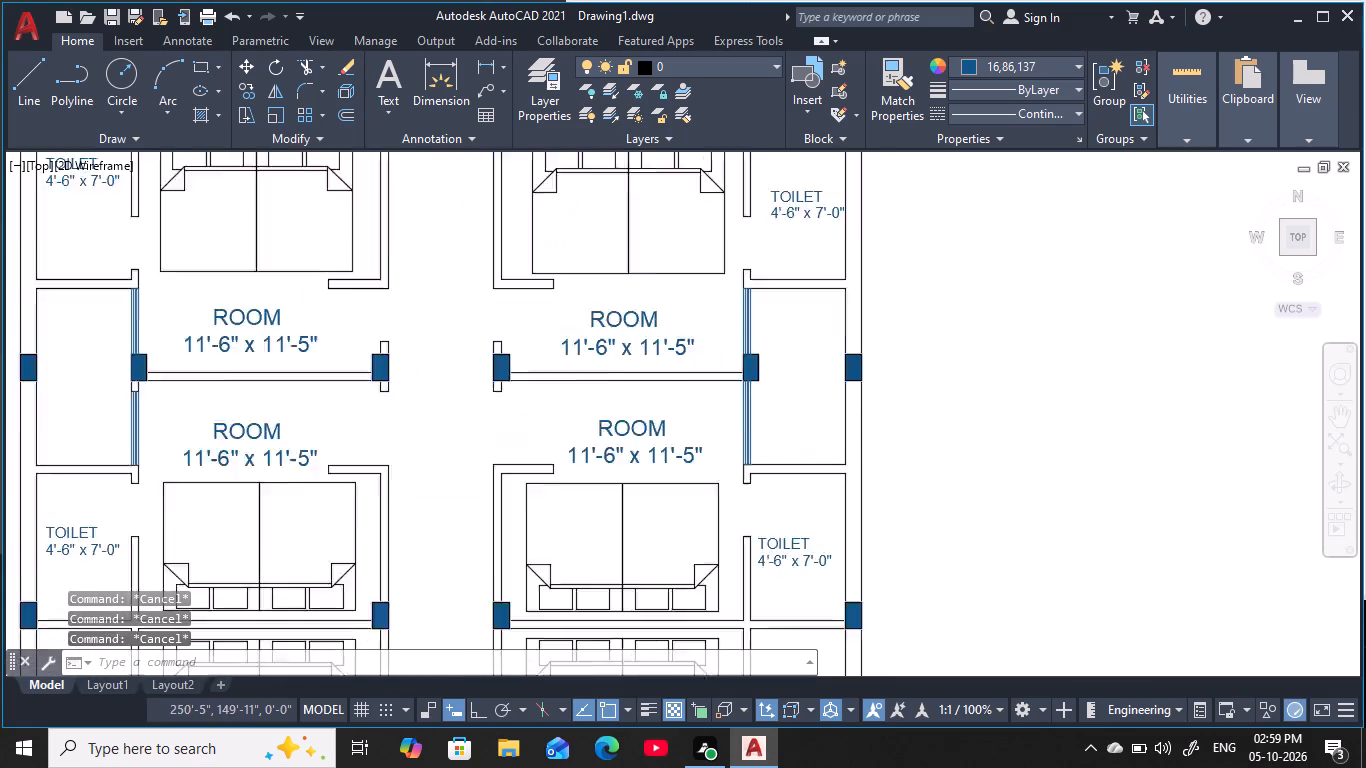
{"action": "middle_click_drag", "start_coordinate": [807, 455], "coordinate": [834, 497]}
{"action": "key", "text": "Escape"}
{"action": "key", "text": "Escape"}
{"action": "key", "text": "Escape"}
{"action": "key", "text": "Escape"}
{"action": "key", "text": "Escape"}
{"action": "key", "text": "Escape"}
{"action": "middle_click_drag", "start_coordinate": [442, 471], "coordinate": [510, 388]}
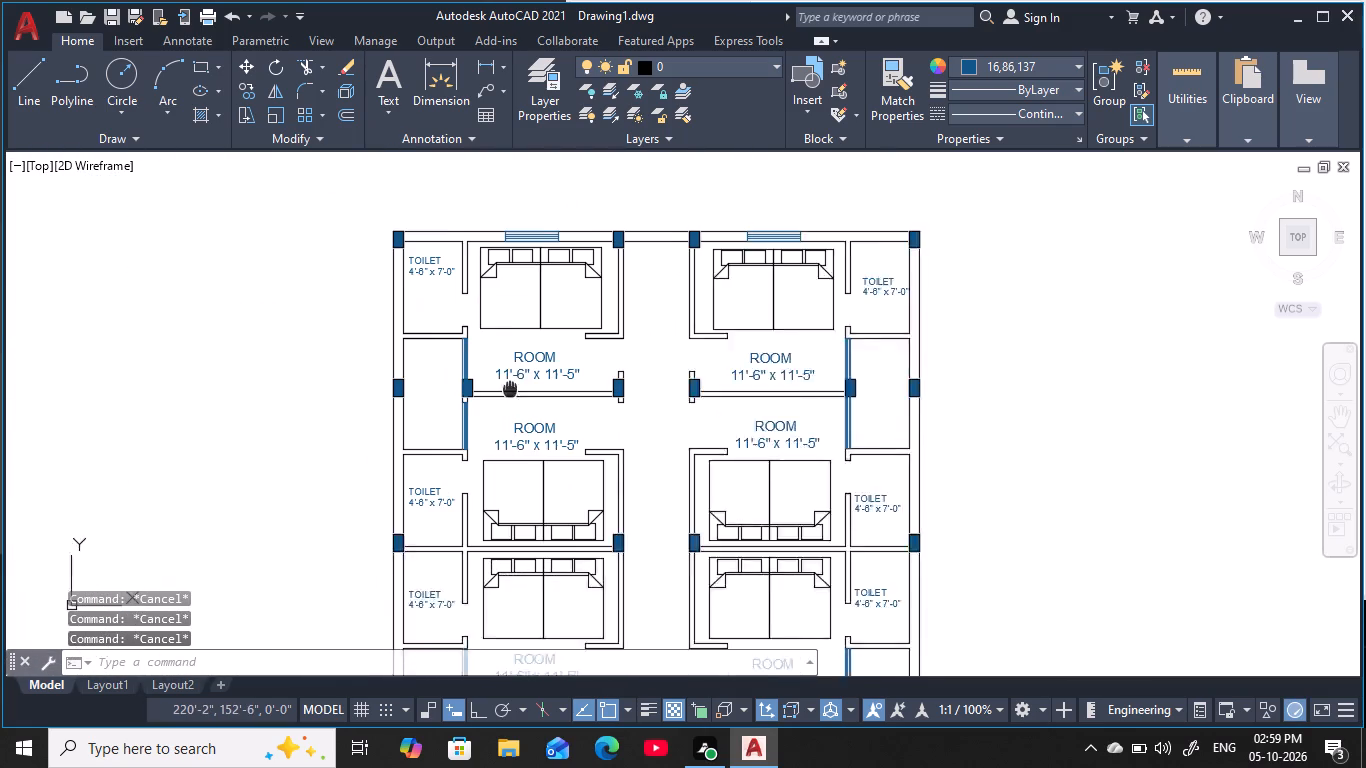
{"action": "middle_click_drag", "start_coordinate": [510, 388], "coordinate": [511, 381]}
{"action": "key", "text": "Escape"}
{"action": "key", "text": "Escape"}
{"action": "key", "text": "Escape"}
{"action": "middle_click_drag", "start_coordinate": [665, 451], "coordinate": [663, 357]}
{"action": "scroll", "coordinate": [661, 379], "scroll_direction": "down", "scroll_amount": 1}
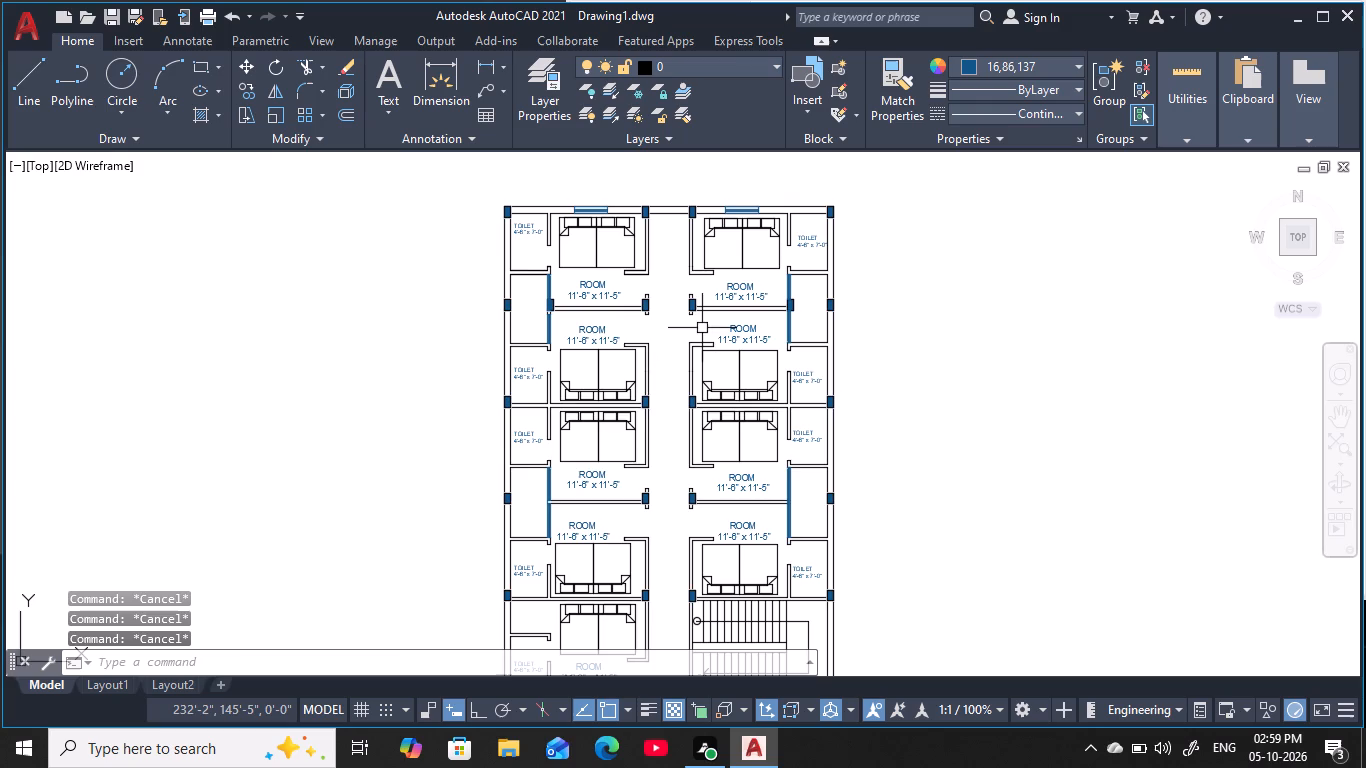
{"action": "scroll", "coordinate": [679, 442], "scroll_direction": "up", "scroll_amount": 1}
{"action": "middle_click_drag", "start_coordinate": [669, 457], "coordinate": [839, 545]}
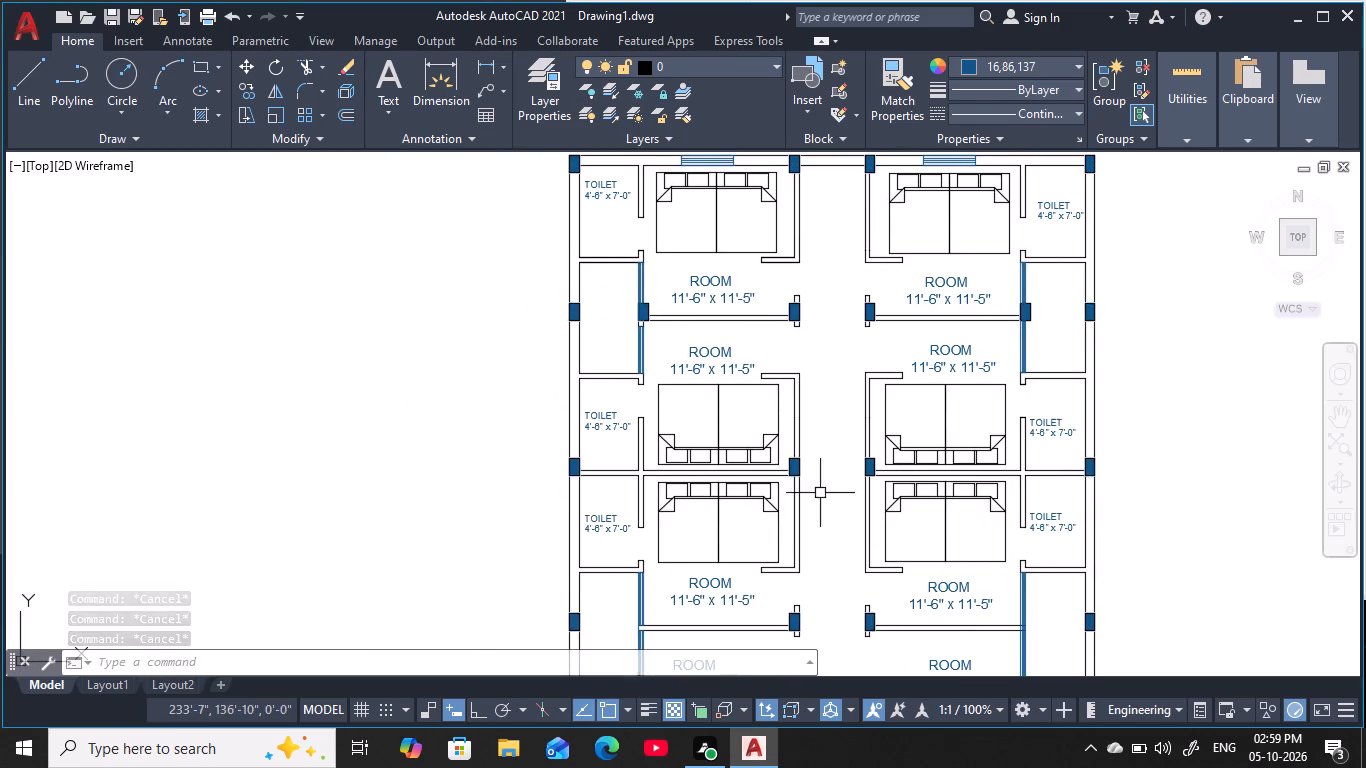
{"action": "middle_click_drag", "start_coordinate": [802, 396], "coordinate": [785, 474]}
{"action": "key", "text": "Escape"}
{"action": "key", "text": "Escape"}
{"action": "key", "text": "Escape"}
{"action": "middle_click_drag", "start_coordinate": [785, 475], "coordinate": [722, 396]}
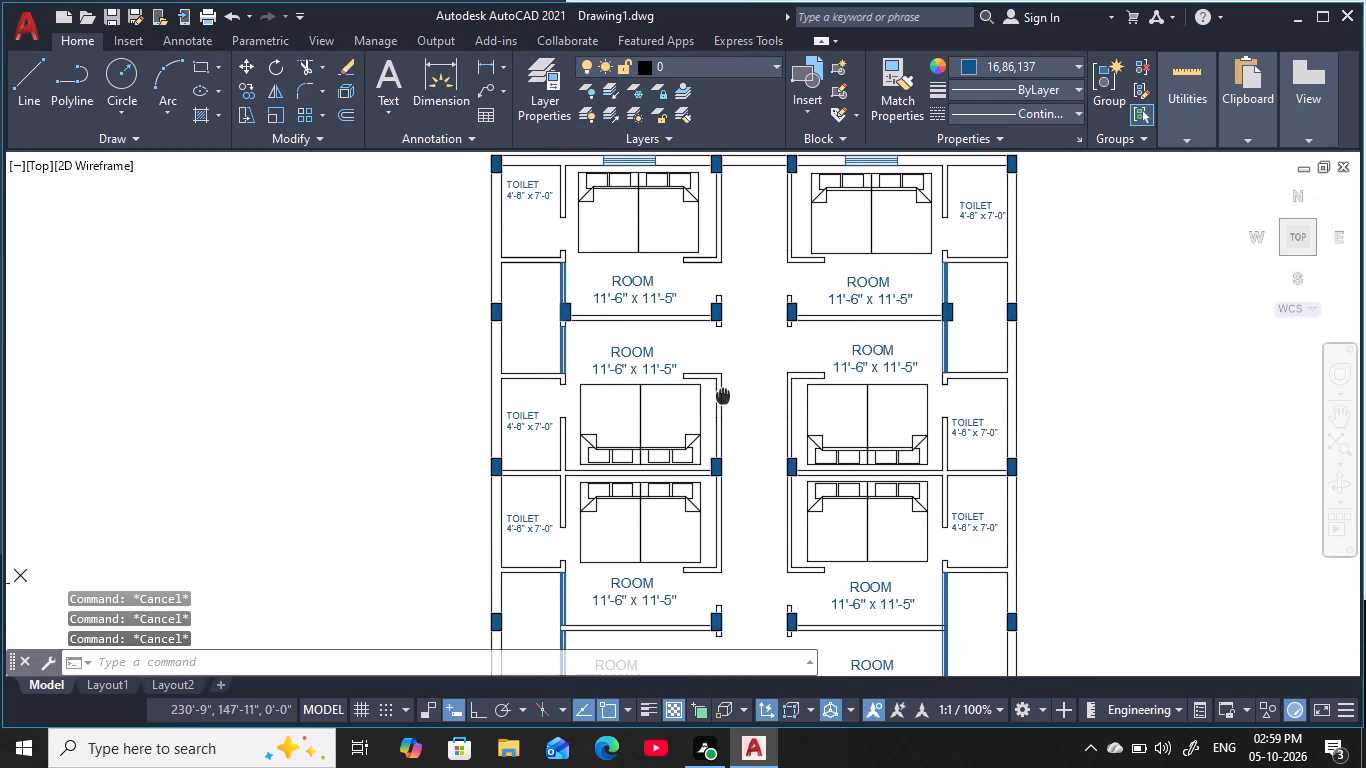
{"action": "key", "text": "Escape"}
{"action": "key", "text": "Escape"}
{"action": "key", "text": "Escape"}
{"action": "key", "text": "Escape"}
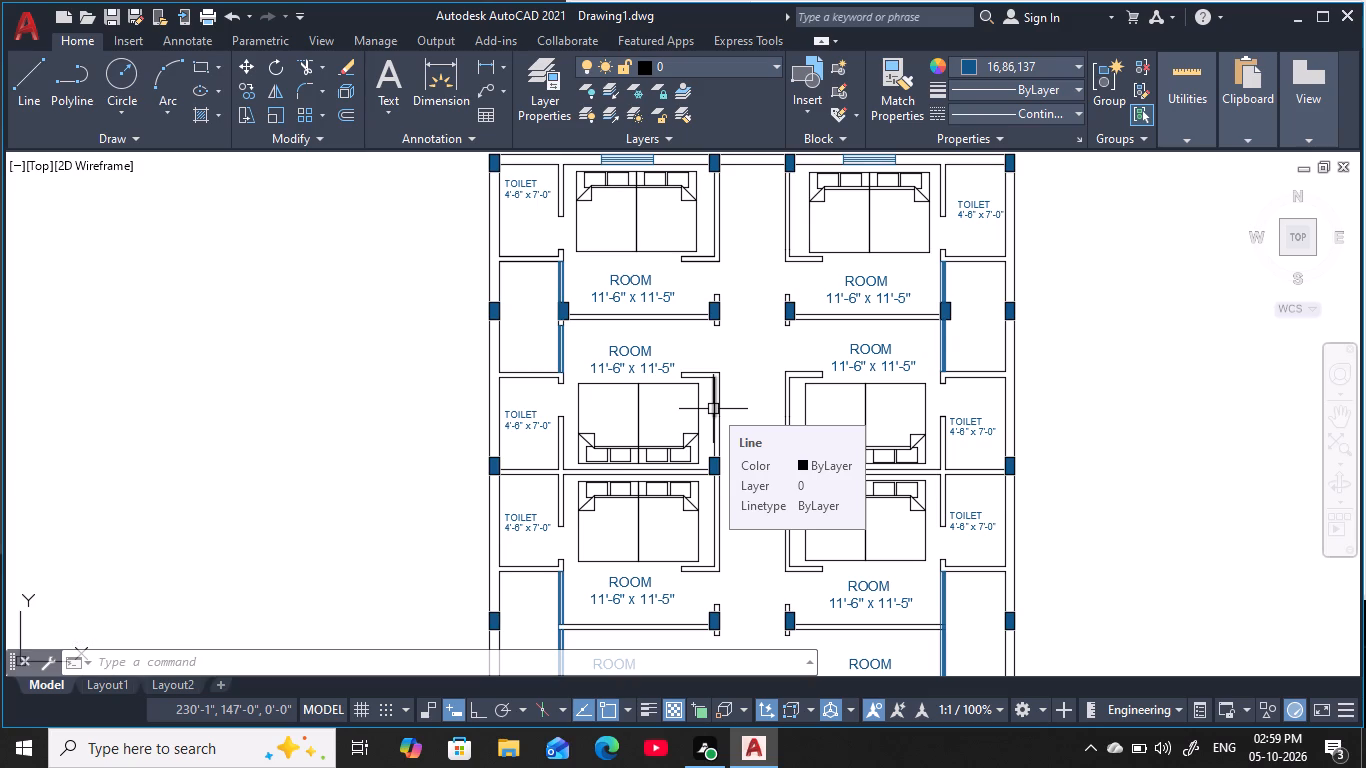
{"action": "scroll", "coordinate": [734, 423], "scroll_direction": "down", "scroll_amount": 1}
{"action": "middle_click_drag", "start_coordinate": [741, 452], "coordinate": [741, 446]}
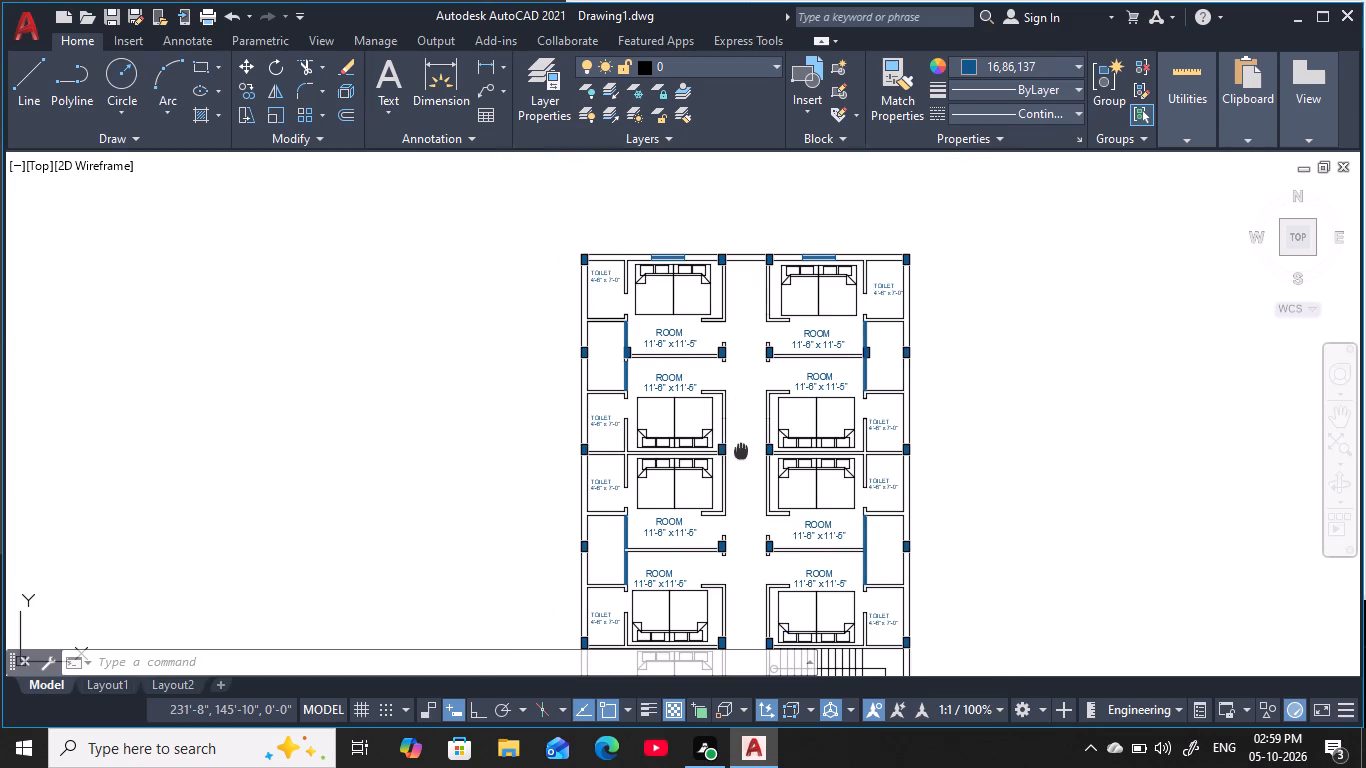
{"action": "middle_click_drag", "start_coordinate": [741, 446], "coordinate": [741, 386]}
{"action": "middle_click_drag", "start_coordinate": [744, 562], "coordinate": [738, 487]}
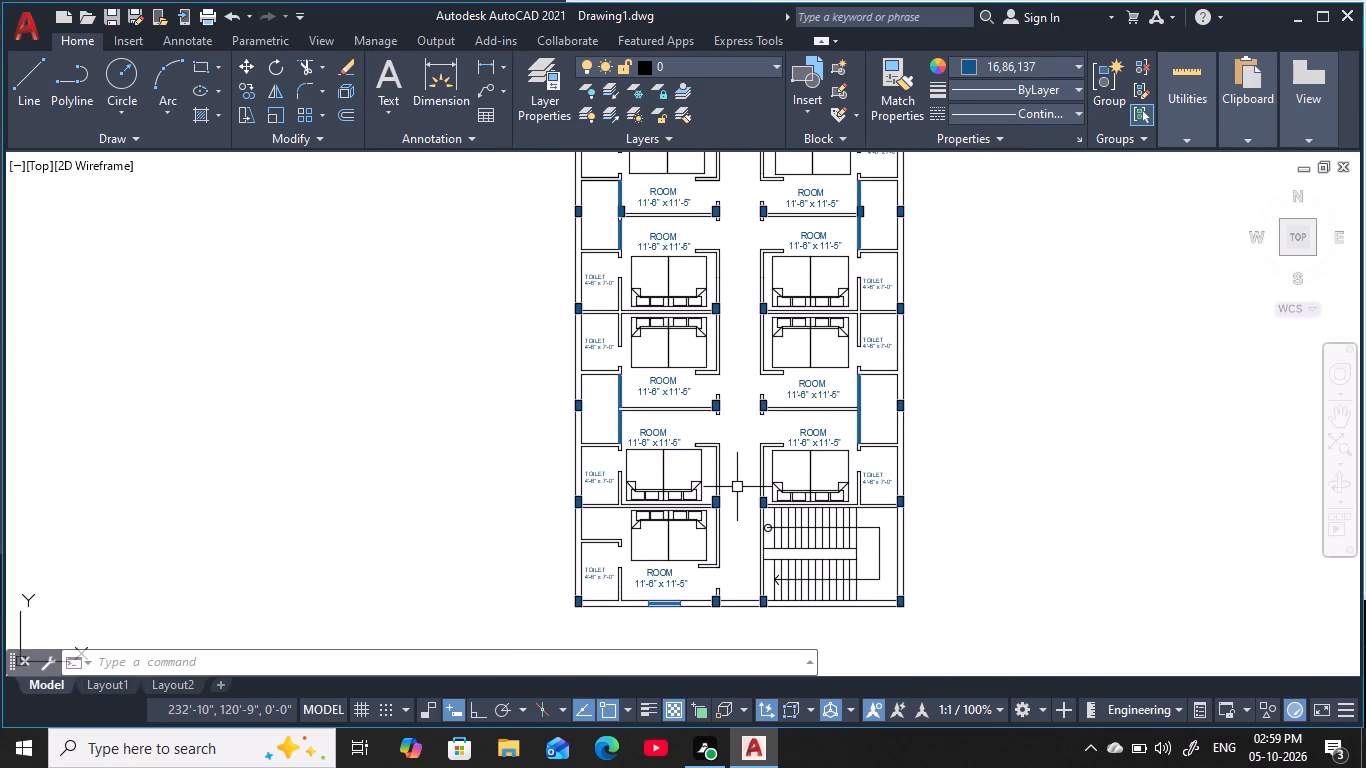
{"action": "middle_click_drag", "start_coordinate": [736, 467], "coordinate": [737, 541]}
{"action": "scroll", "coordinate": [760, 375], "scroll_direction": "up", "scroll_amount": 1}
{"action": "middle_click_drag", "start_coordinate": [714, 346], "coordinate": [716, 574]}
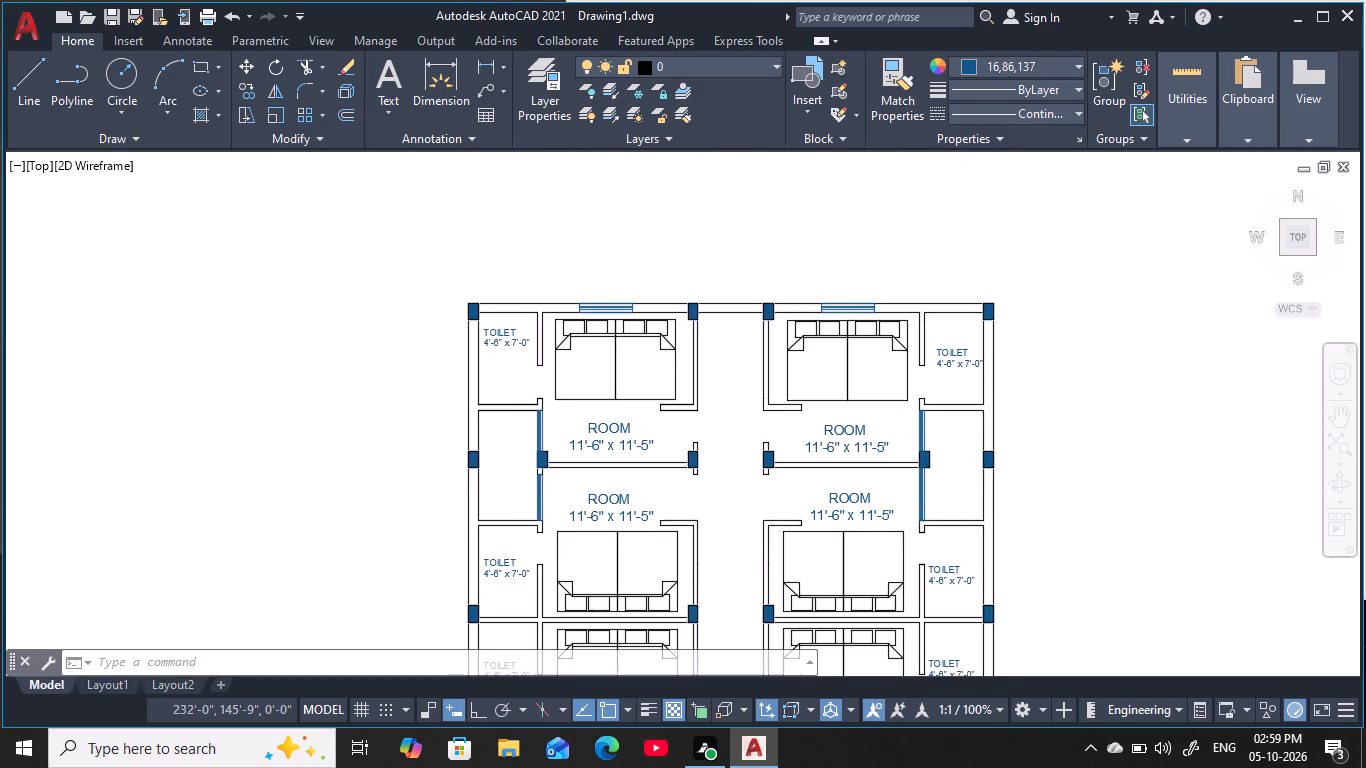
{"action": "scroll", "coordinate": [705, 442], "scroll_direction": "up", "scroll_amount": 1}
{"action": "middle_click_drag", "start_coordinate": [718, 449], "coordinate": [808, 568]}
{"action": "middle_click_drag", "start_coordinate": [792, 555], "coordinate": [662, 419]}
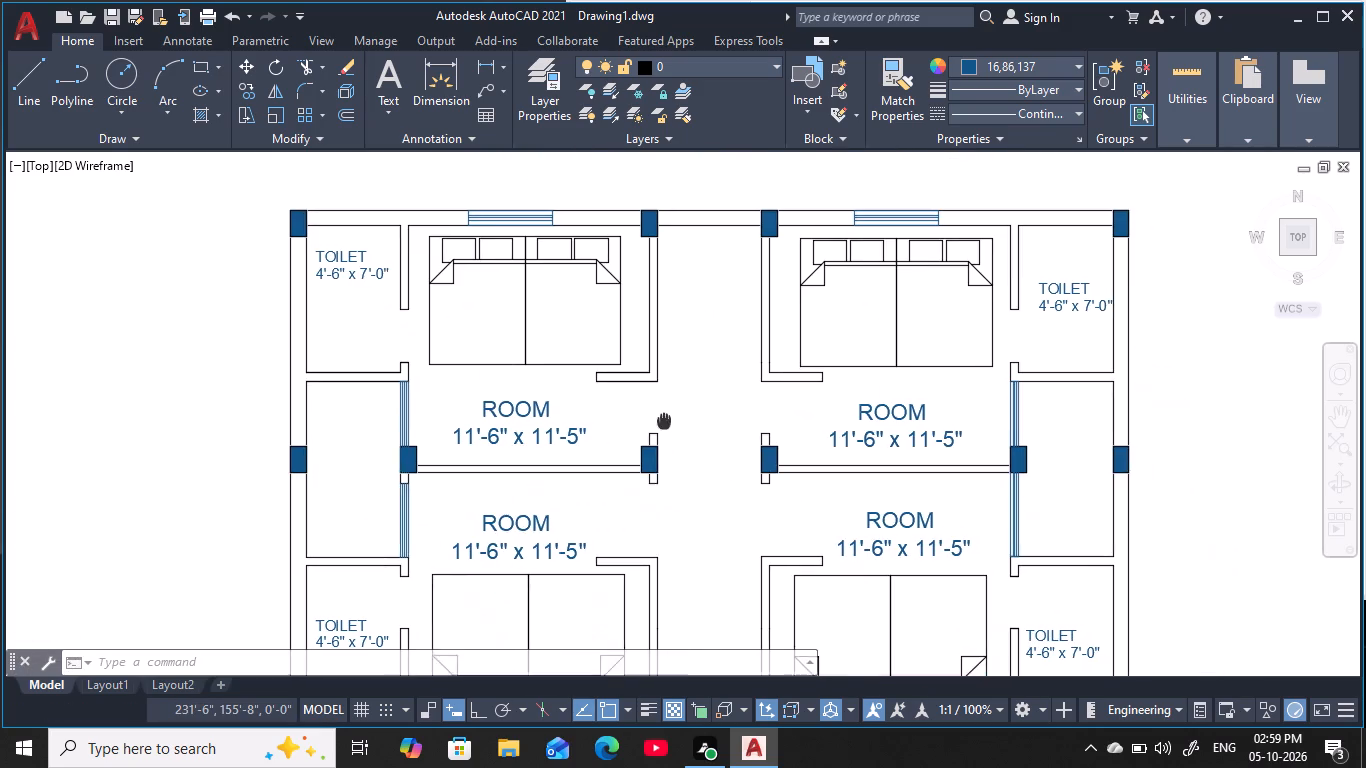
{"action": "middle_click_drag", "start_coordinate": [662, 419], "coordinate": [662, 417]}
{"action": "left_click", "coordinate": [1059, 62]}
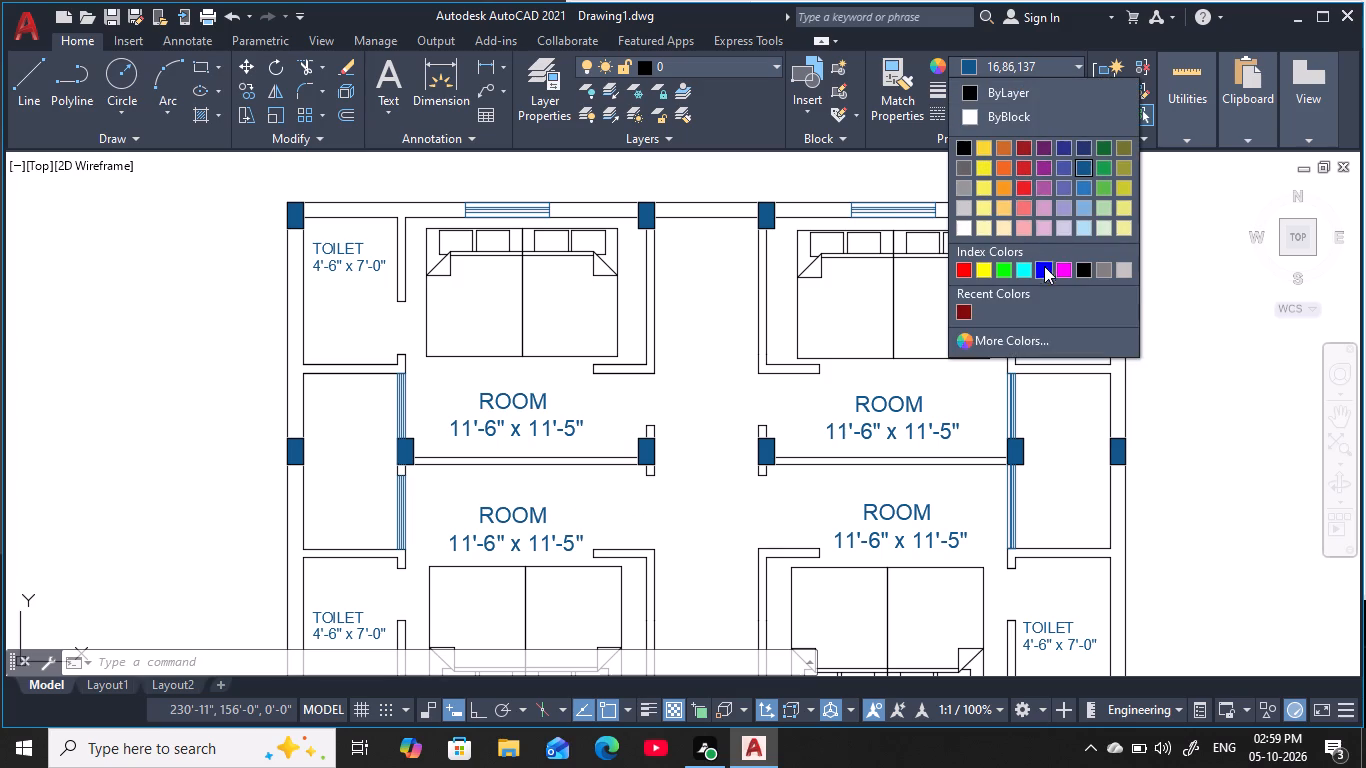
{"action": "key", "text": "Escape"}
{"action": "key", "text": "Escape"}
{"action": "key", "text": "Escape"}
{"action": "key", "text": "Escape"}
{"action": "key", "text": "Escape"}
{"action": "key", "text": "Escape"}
Set the current object colour to dark red 153,27,30.
{"action": "key", "text": "m"}
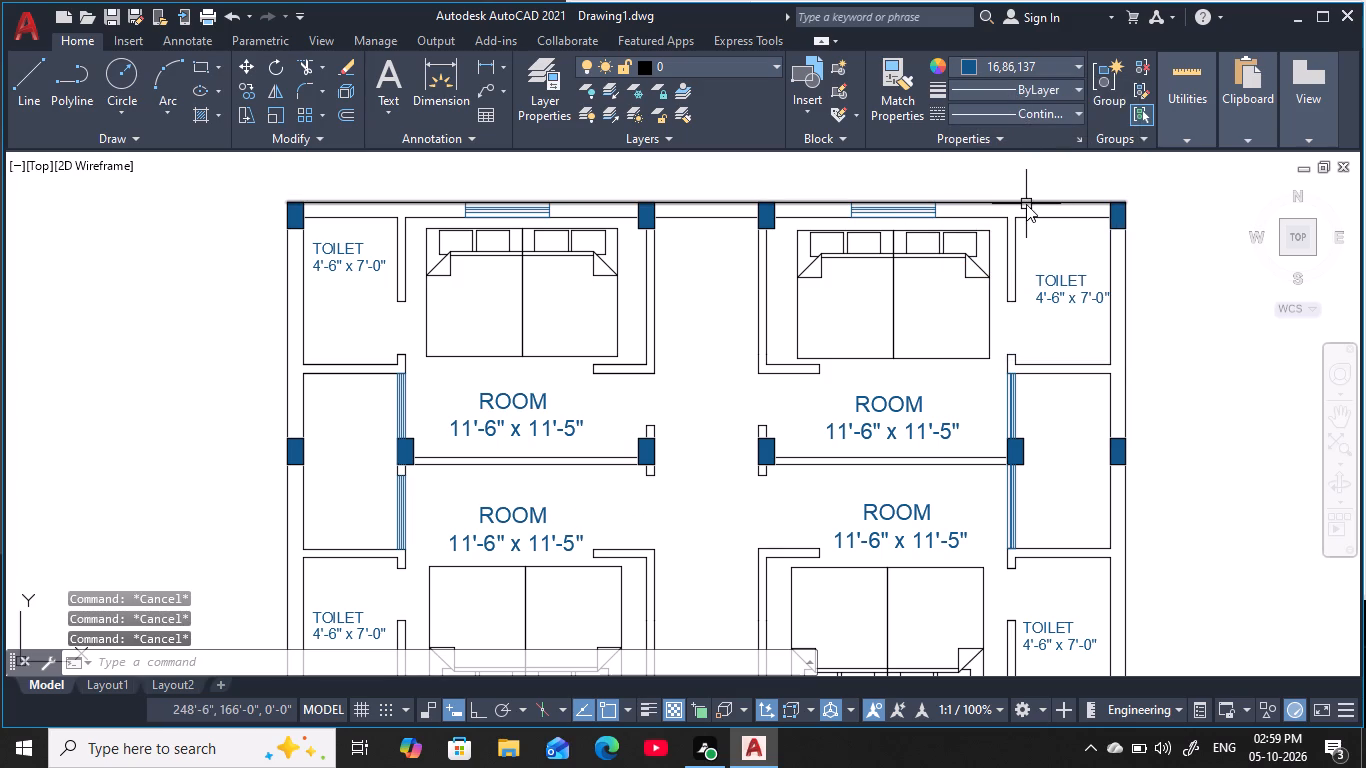
{"action": "type", "text": "a"}
{"action": "key", "text": "space"}
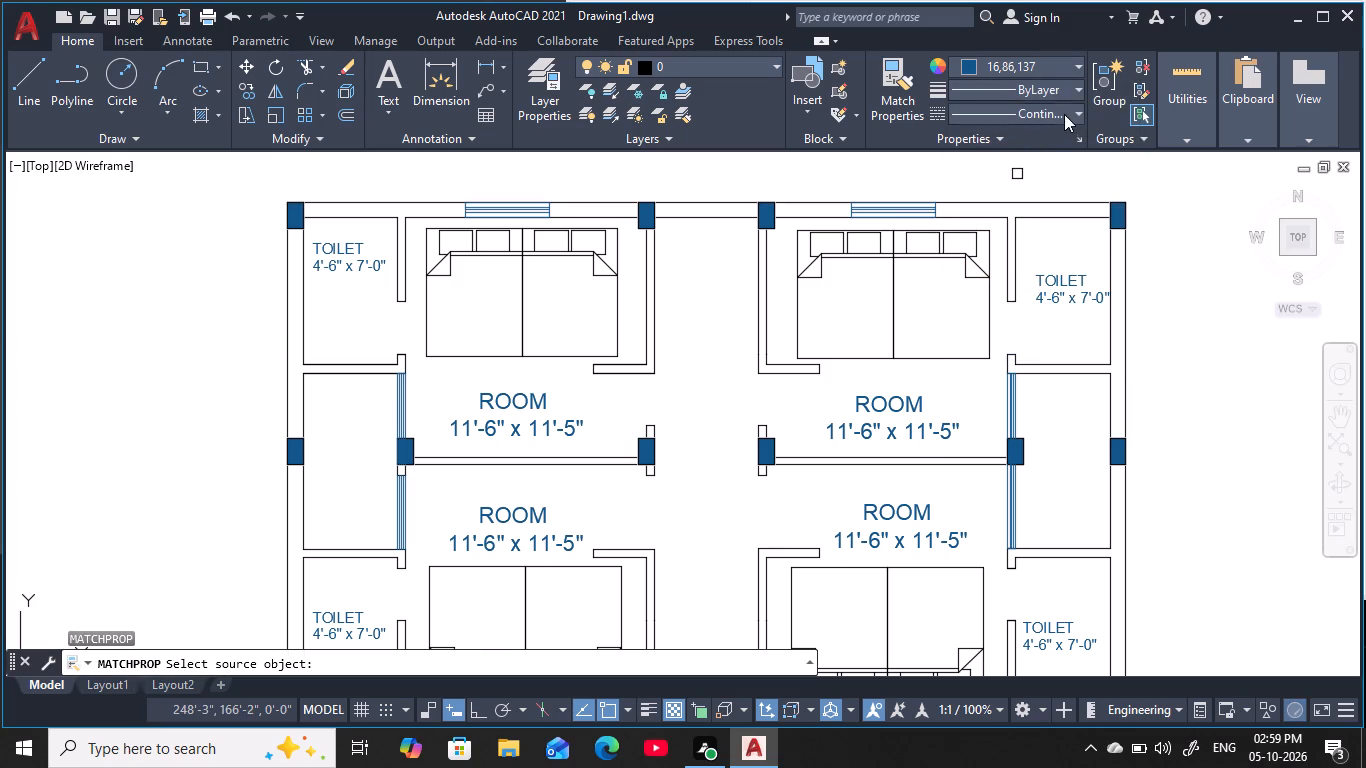
{"action": "left_click", "coordinate": [1062, 70]}
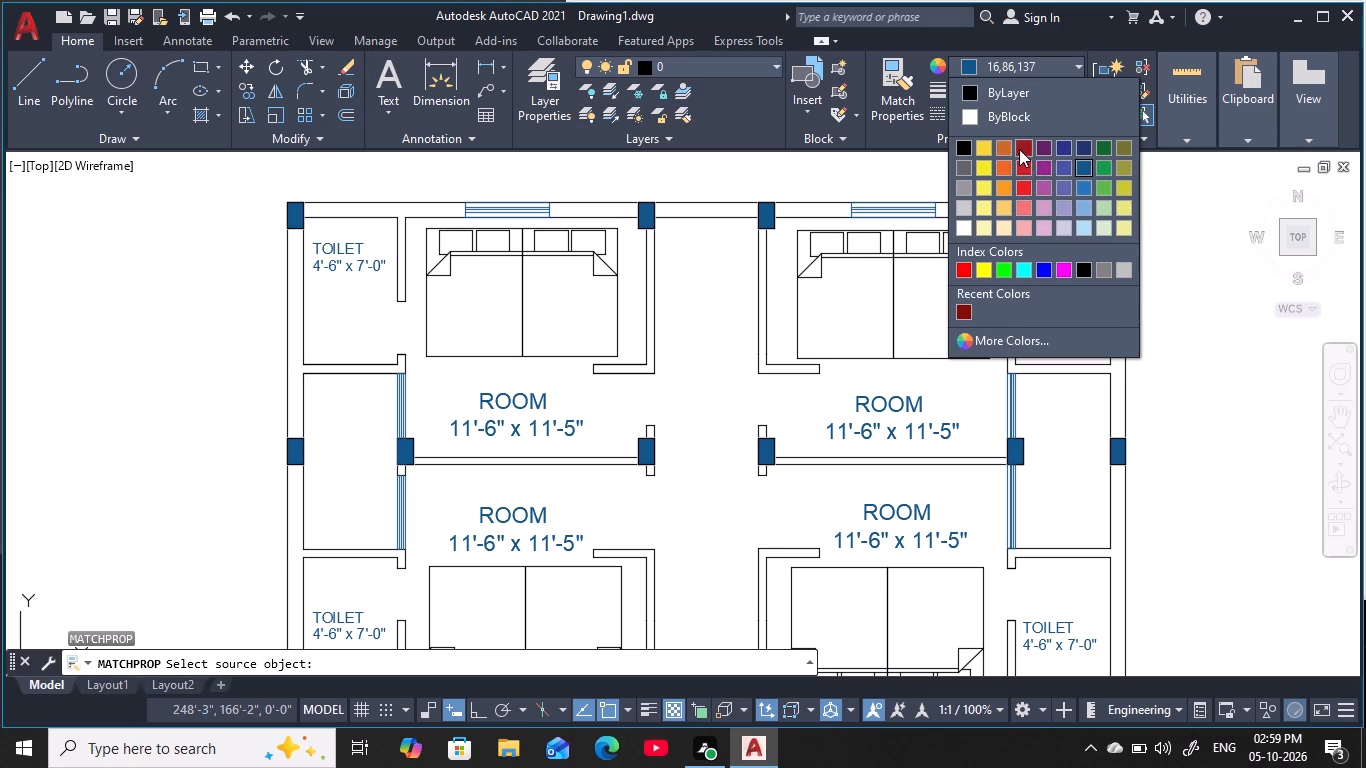
{"action": "left_click", "coordinate": [1019, 149]}
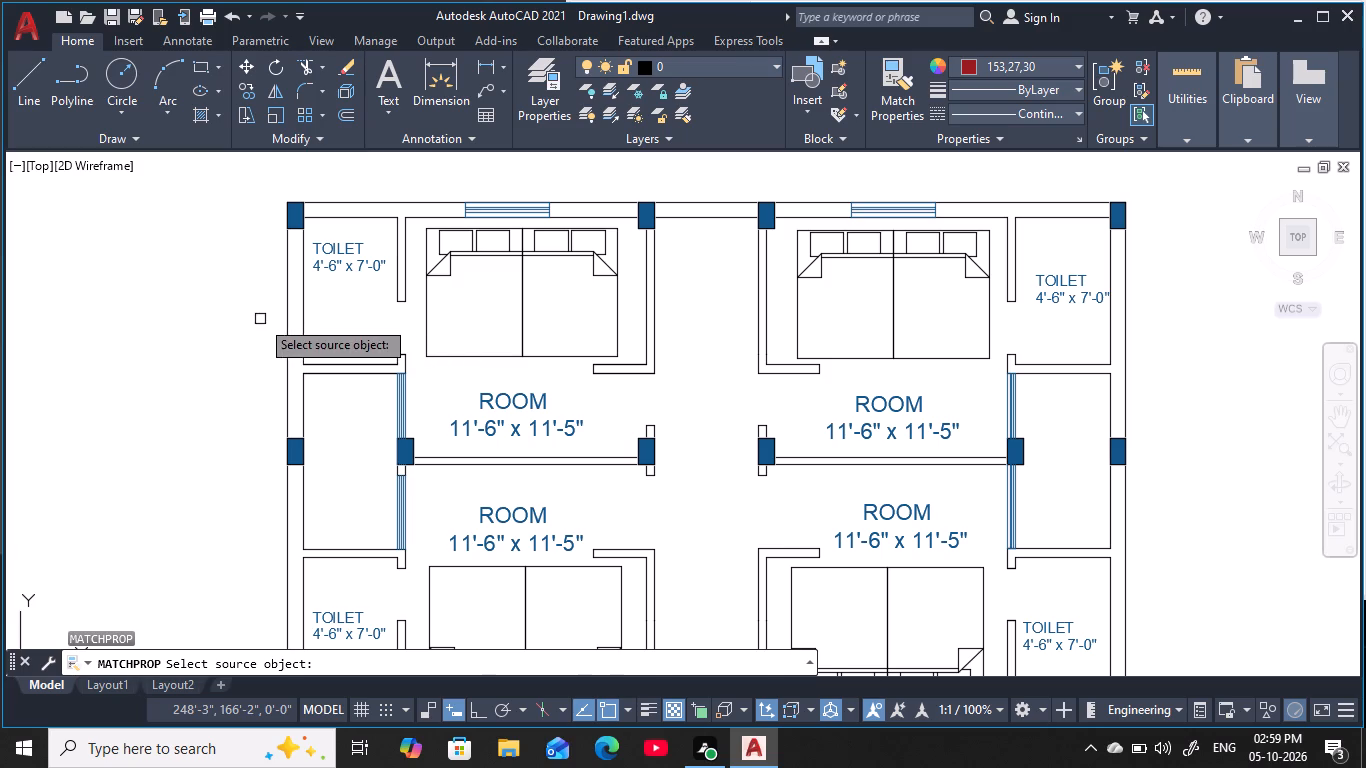
{"action": "key", "text": "Escape"}
{"action": "key", "text": "Escape"}
{"action": "key", "text": "Escape"}
{"action": "key", "text": "Escape"}
{"action": "key", "text": "Escape"}
{"action": "key", "text": "Escape"}
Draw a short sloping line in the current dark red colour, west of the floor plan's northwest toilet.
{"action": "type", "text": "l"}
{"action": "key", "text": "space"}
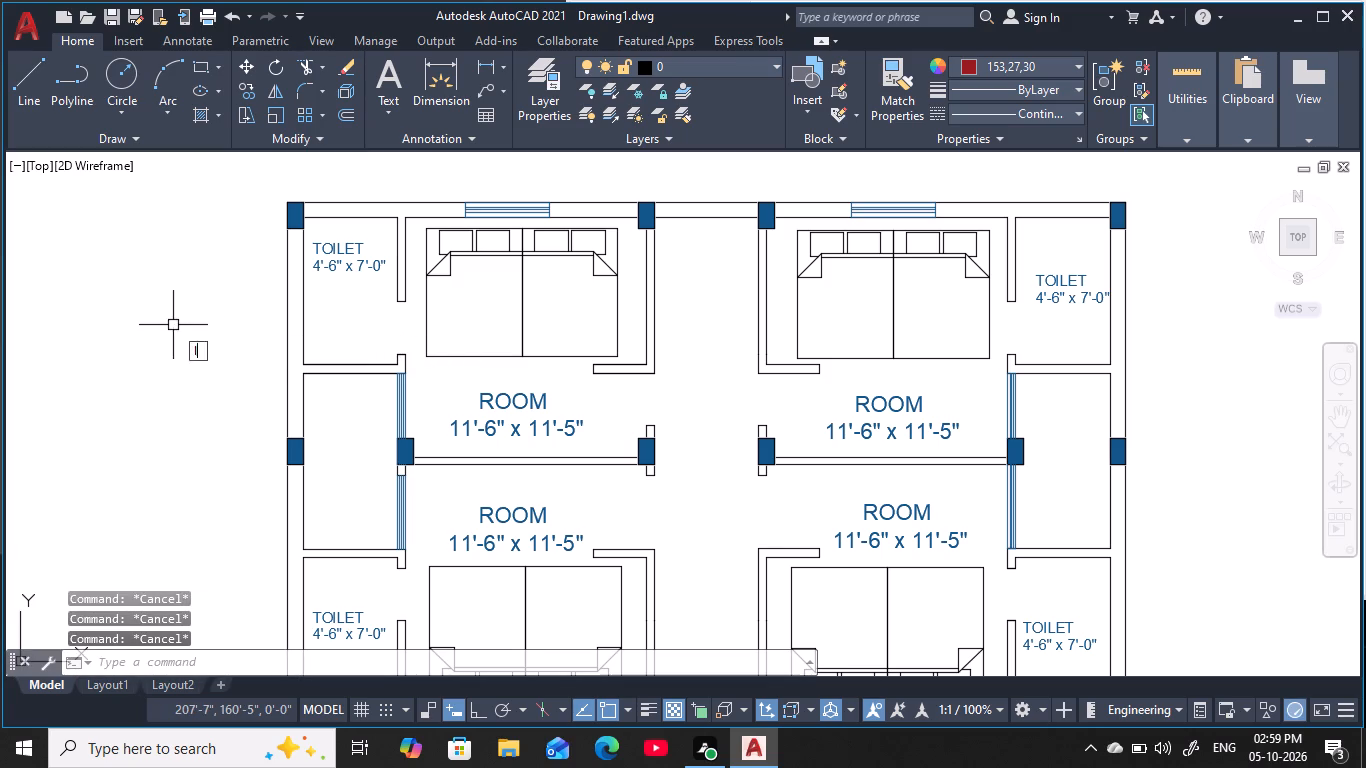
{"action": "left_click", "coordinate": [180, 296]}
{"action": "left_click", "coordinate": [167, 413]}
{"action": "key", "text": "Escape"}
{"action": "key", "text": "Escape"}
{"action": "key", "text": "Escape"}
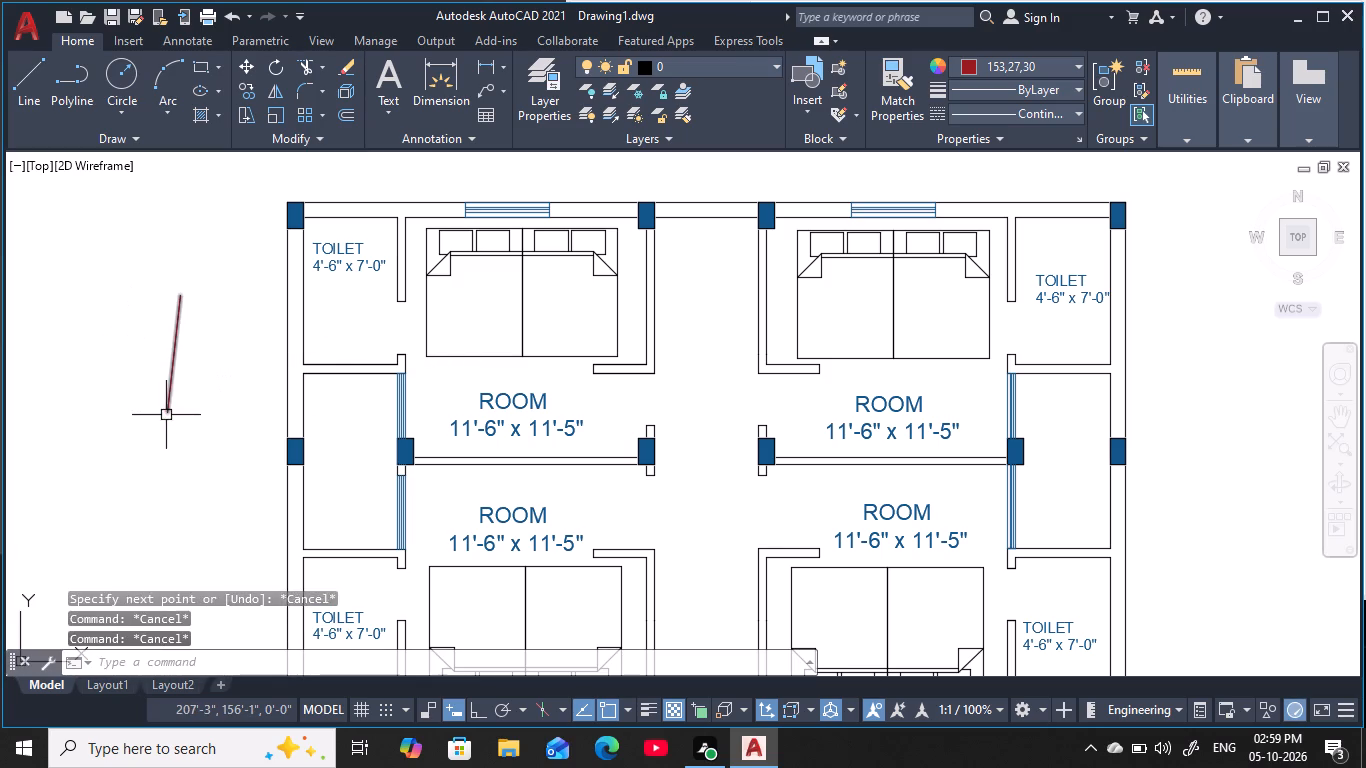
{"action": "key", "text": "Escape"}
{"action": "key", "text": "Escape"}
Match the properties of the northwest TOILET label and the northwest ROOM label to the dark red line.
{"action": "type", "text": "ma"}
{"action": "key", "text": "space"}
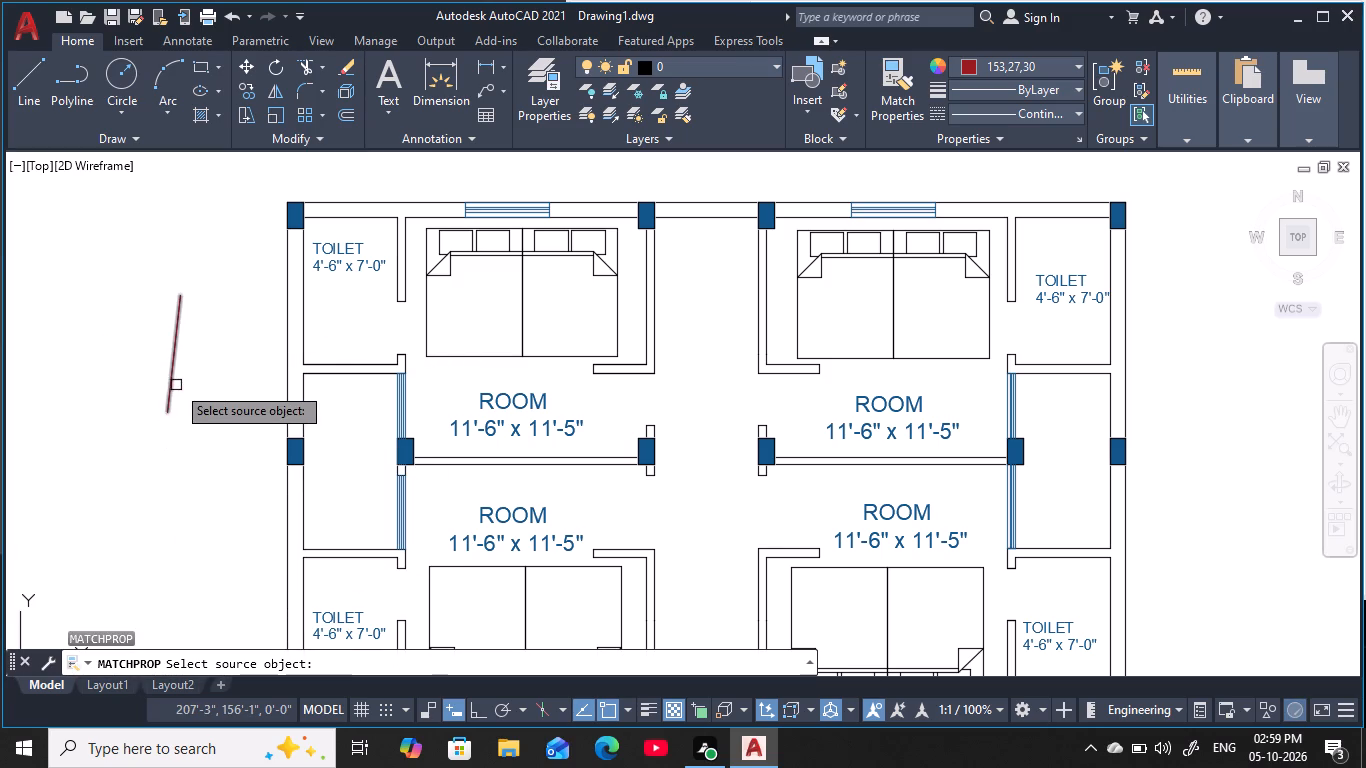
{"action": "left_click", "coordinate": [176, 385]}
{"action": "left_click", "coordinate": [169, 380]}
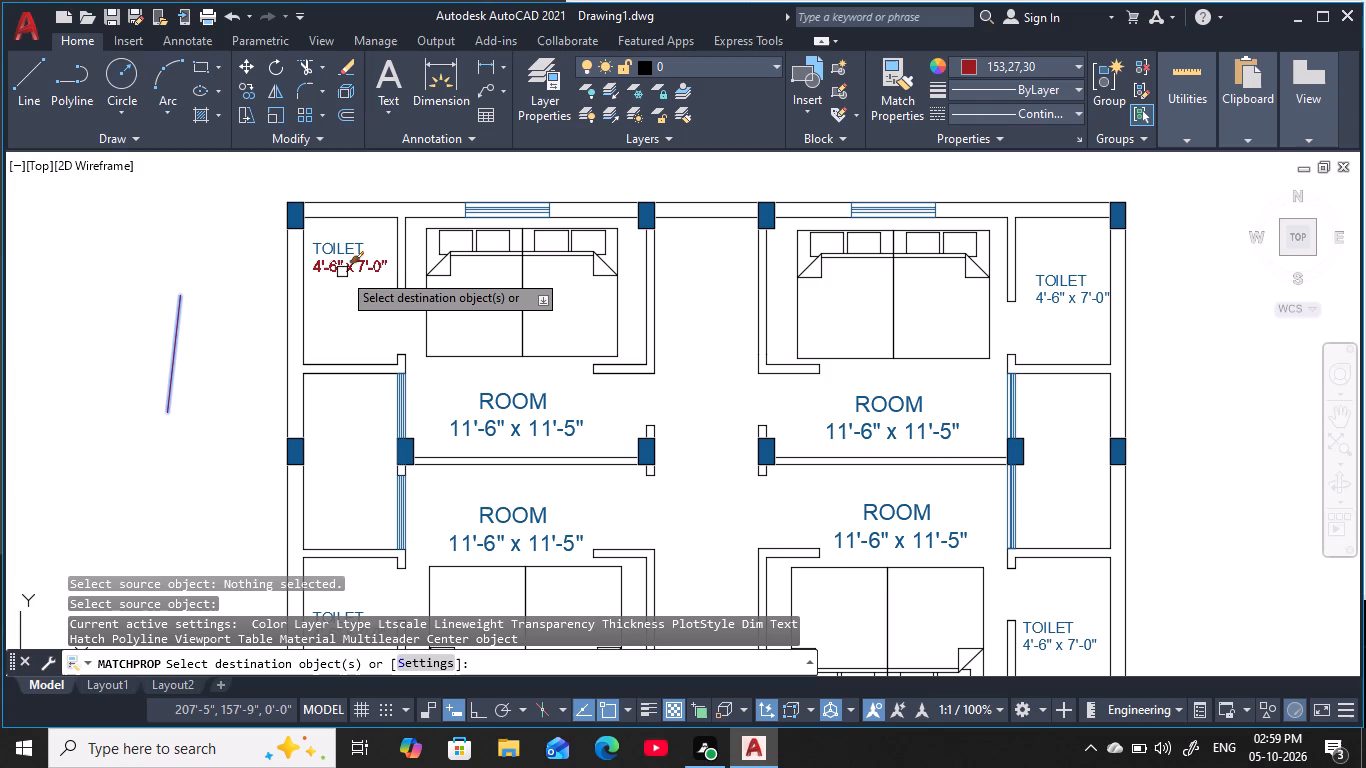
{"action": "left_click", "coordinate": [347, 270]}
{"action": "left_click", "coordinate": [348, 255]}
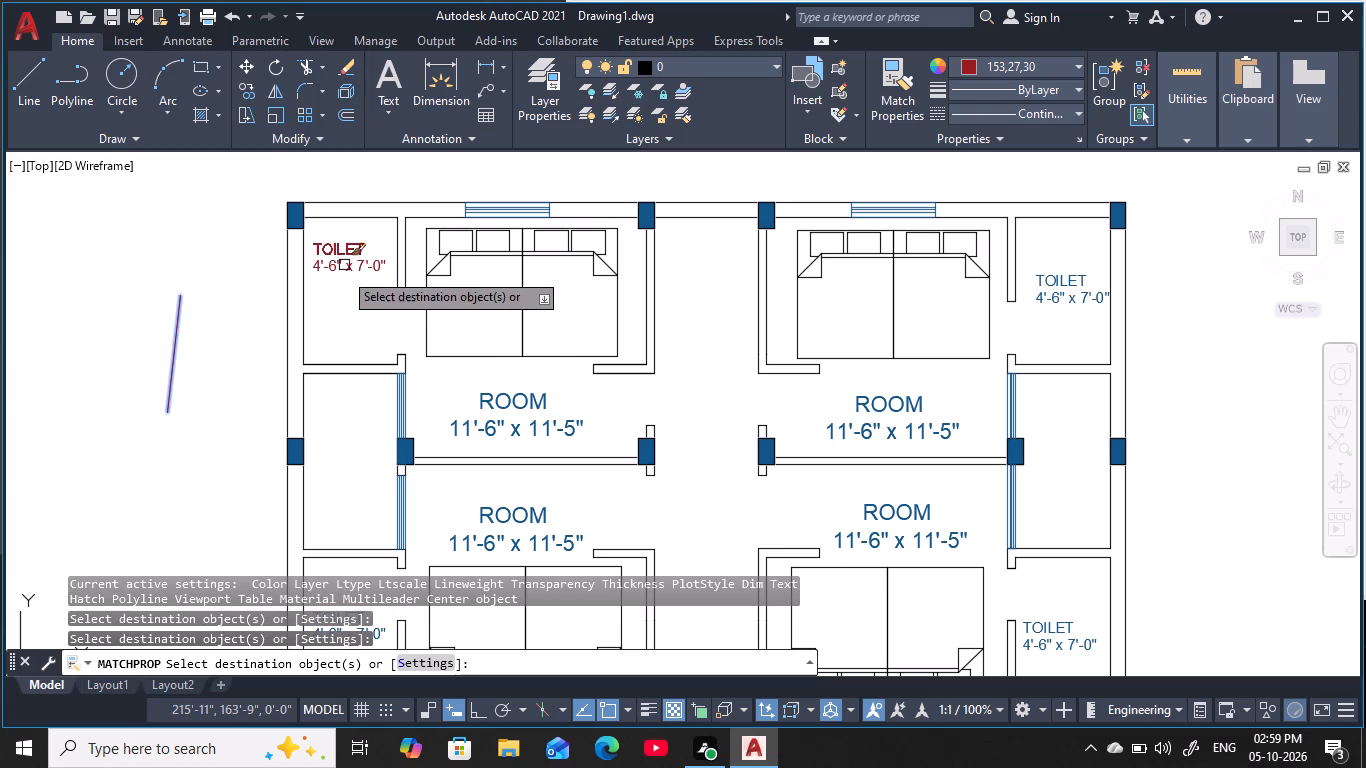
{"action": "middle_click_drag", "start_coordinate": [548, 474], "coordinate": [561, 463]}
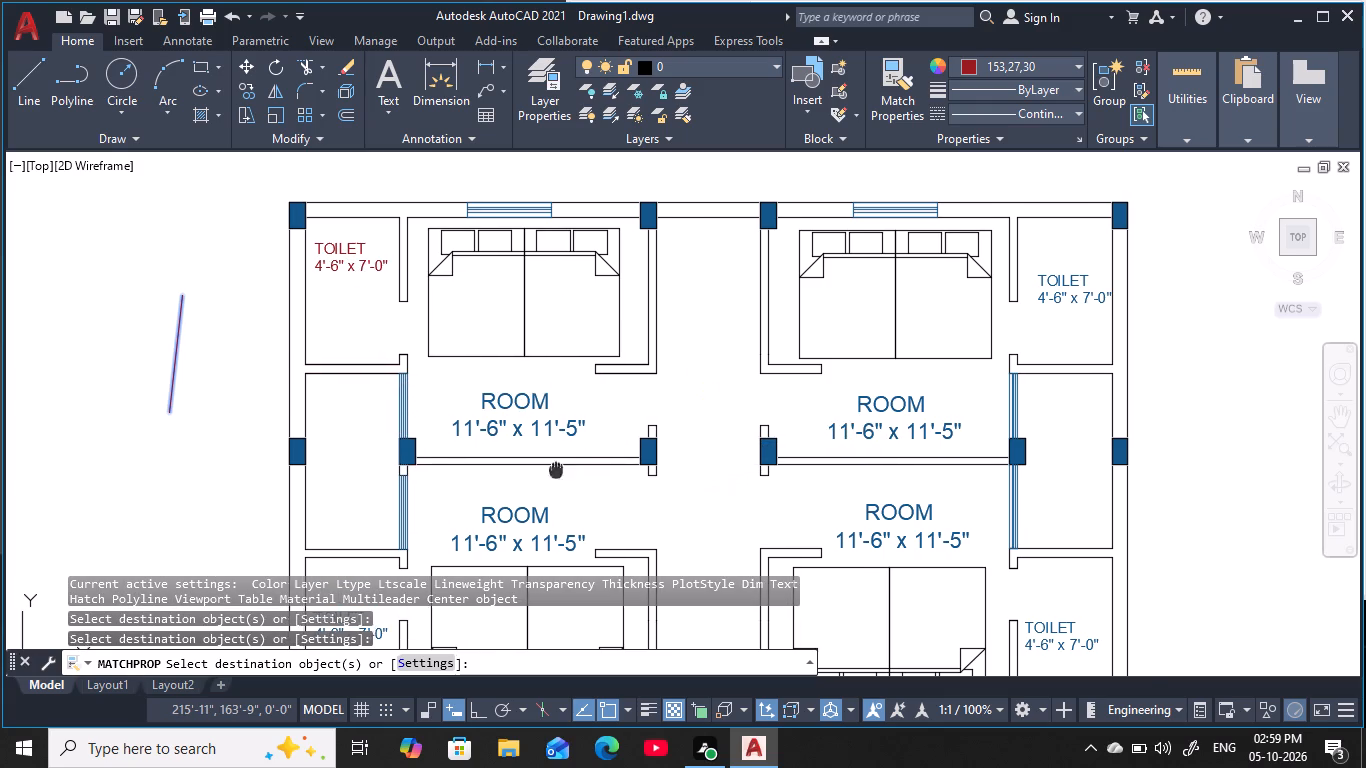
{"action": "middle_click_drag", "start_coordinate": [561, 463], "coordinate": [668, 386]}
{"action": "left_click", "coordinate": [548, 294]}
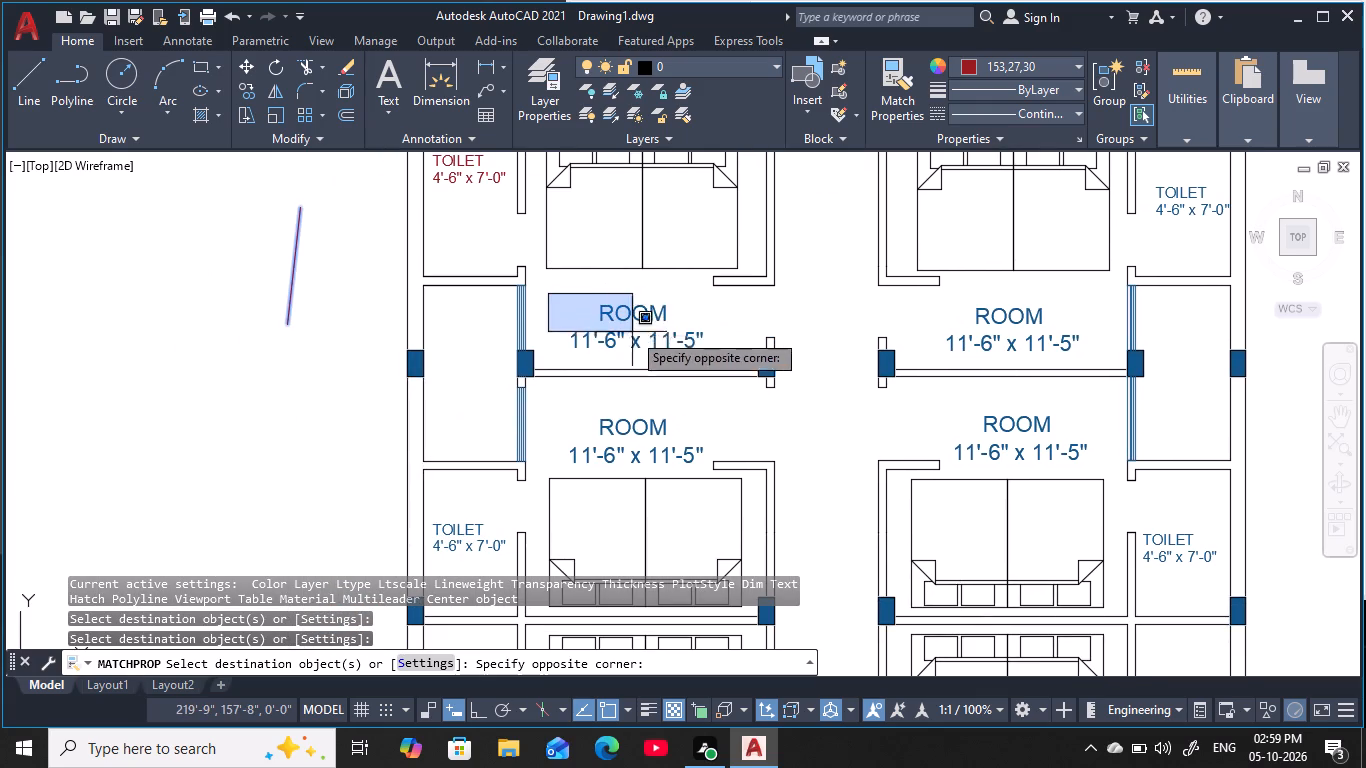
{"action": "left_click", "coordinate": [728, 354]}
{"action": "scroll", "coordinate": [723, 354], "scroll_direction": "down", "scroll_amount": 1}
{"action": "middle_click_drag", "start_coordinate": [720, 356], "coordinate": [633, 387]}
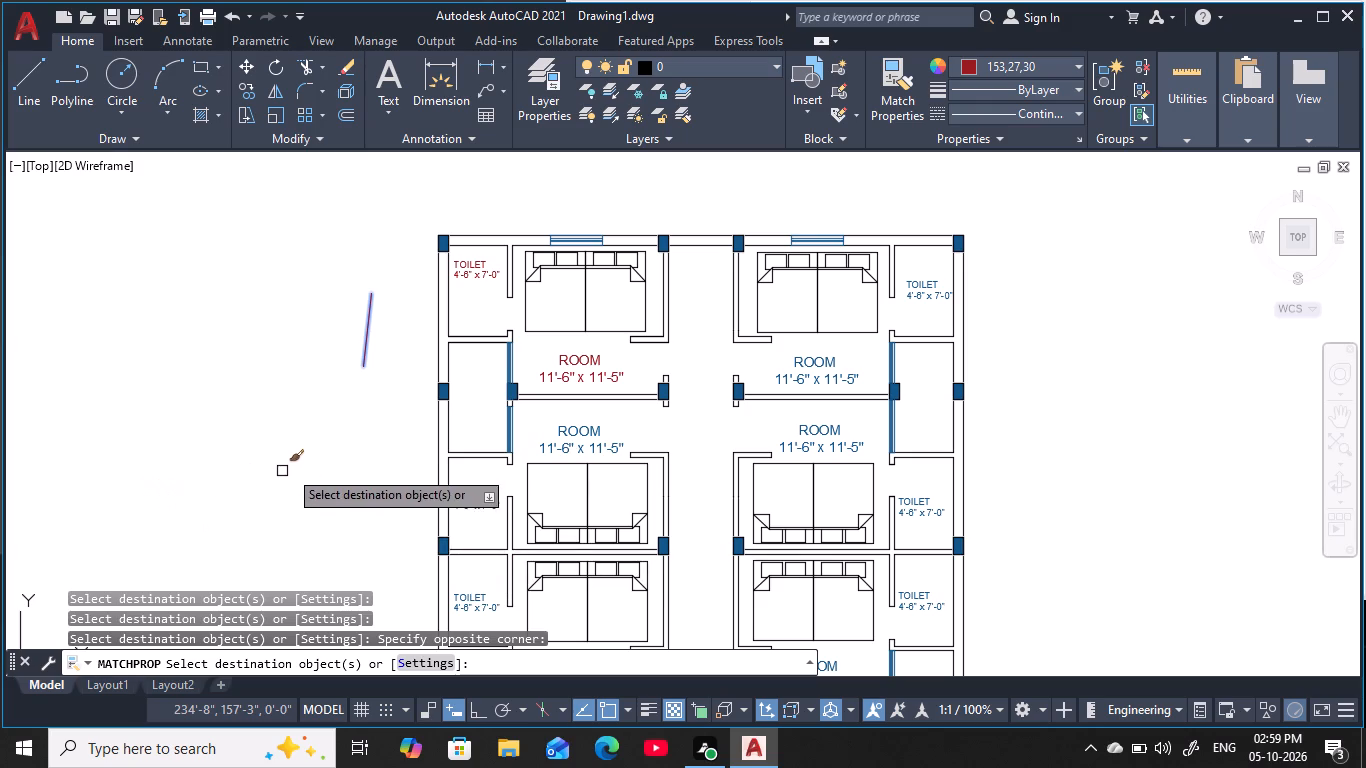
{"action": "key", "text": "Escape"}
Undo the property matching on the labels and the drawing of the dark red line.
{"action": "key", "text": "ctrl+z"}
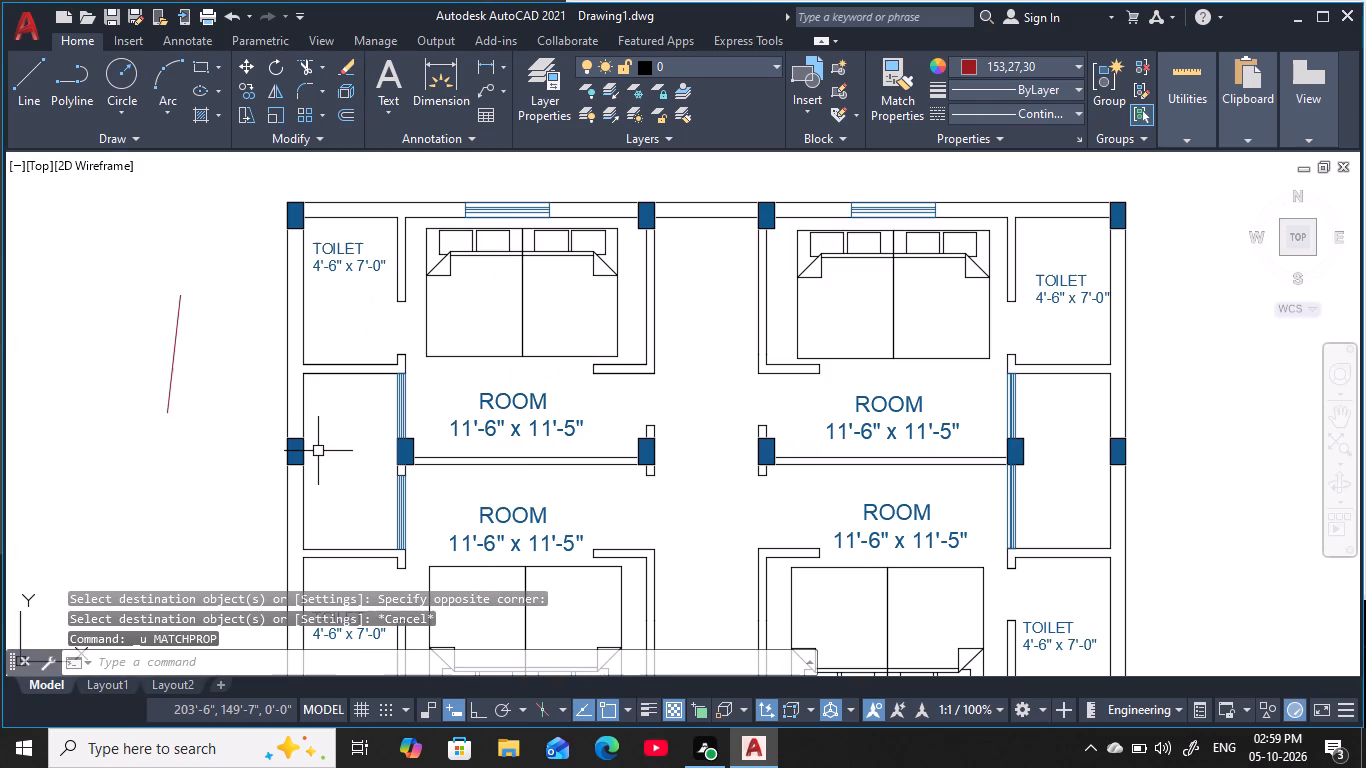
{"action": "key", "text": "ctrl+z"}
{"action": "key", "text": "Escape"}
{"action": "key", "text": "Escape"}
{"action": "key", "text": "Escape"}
Review the ROOM and TOILET labels across the floor plan, down to the staircase at the south end.
{"action": "scroll", "coordinate": [318, 451], "scroll_direction": "down", "scroll_amount": 2}
{"action": "middle_click_drag", "start_coordinate": [318, 451], "coordinate": [310, 331]}
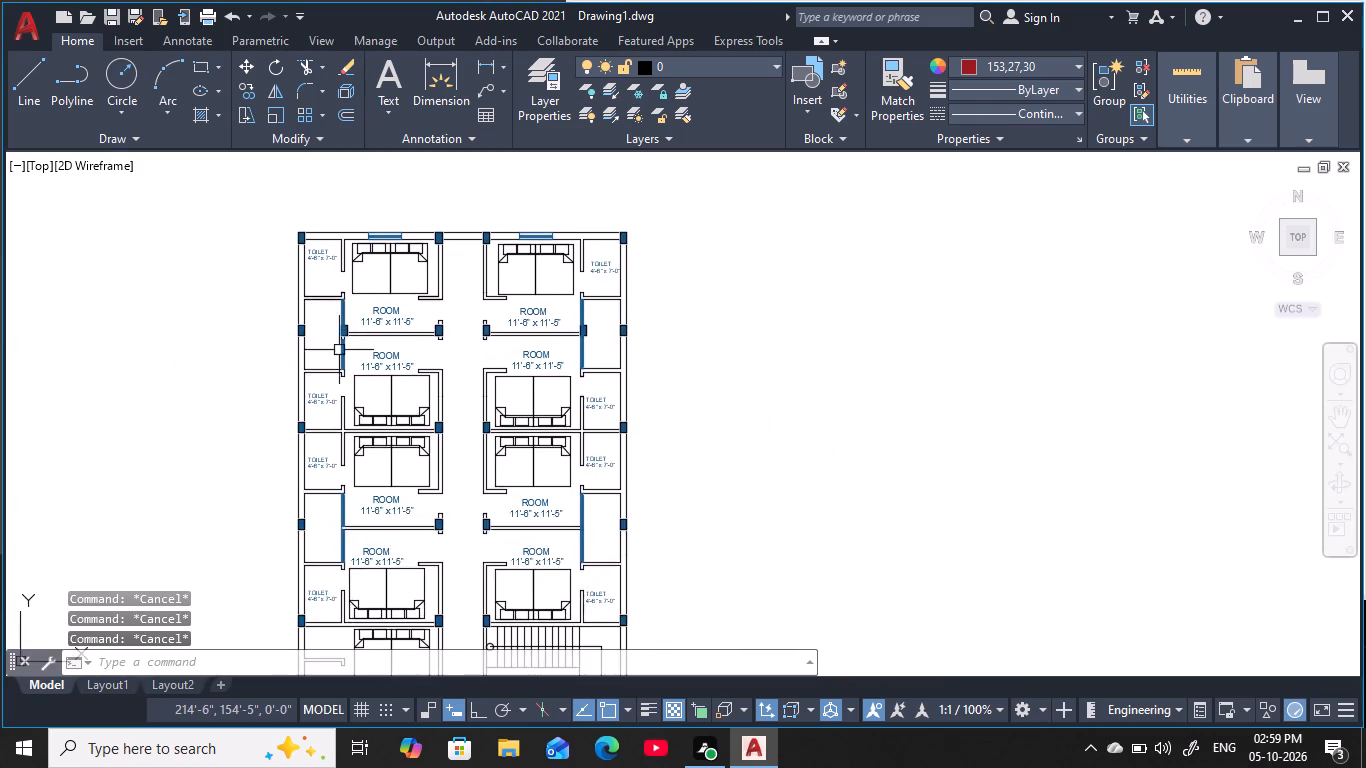
{"action": "middle_click_drag", "start_coordinate": [359, 377], "coordinate": [795, 334]}
{"action": "middle_click_drag", "start_coordinate": [850, 408], "coordinate": [705, 370]}
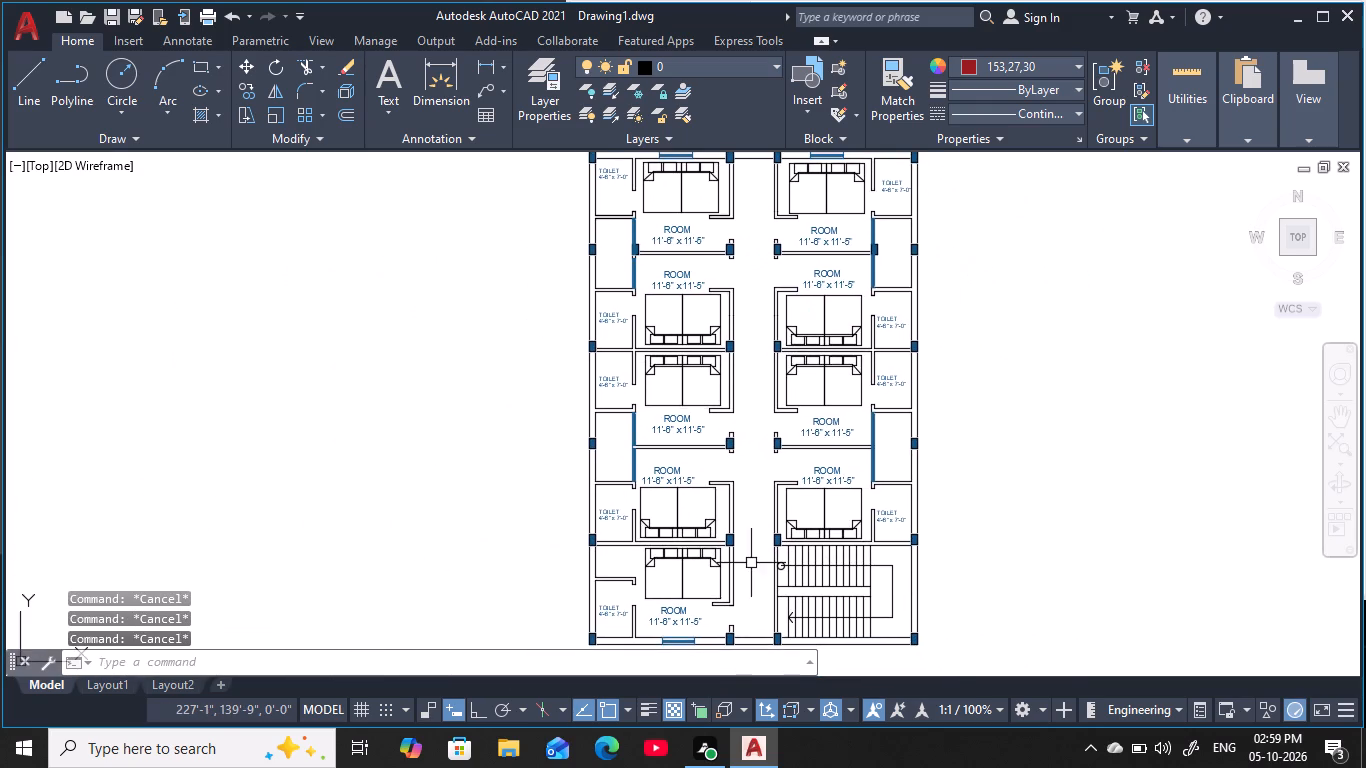
{"action": "middle_click_drag", "start_coordinate": [751, 563], "coordinate": [761, 508]}
{"action": "key", "text": "Escape"}
{"action": "key", "text": "Escape"}
{"action": "key", "text": "Escape"}
{"action": "key", "text": "Escape"}
{"action": "middle_click_drag", "start_coordinate": [758, 562], "coordinate": [757, 522]}
{"action": "key", "text": "Escape"}
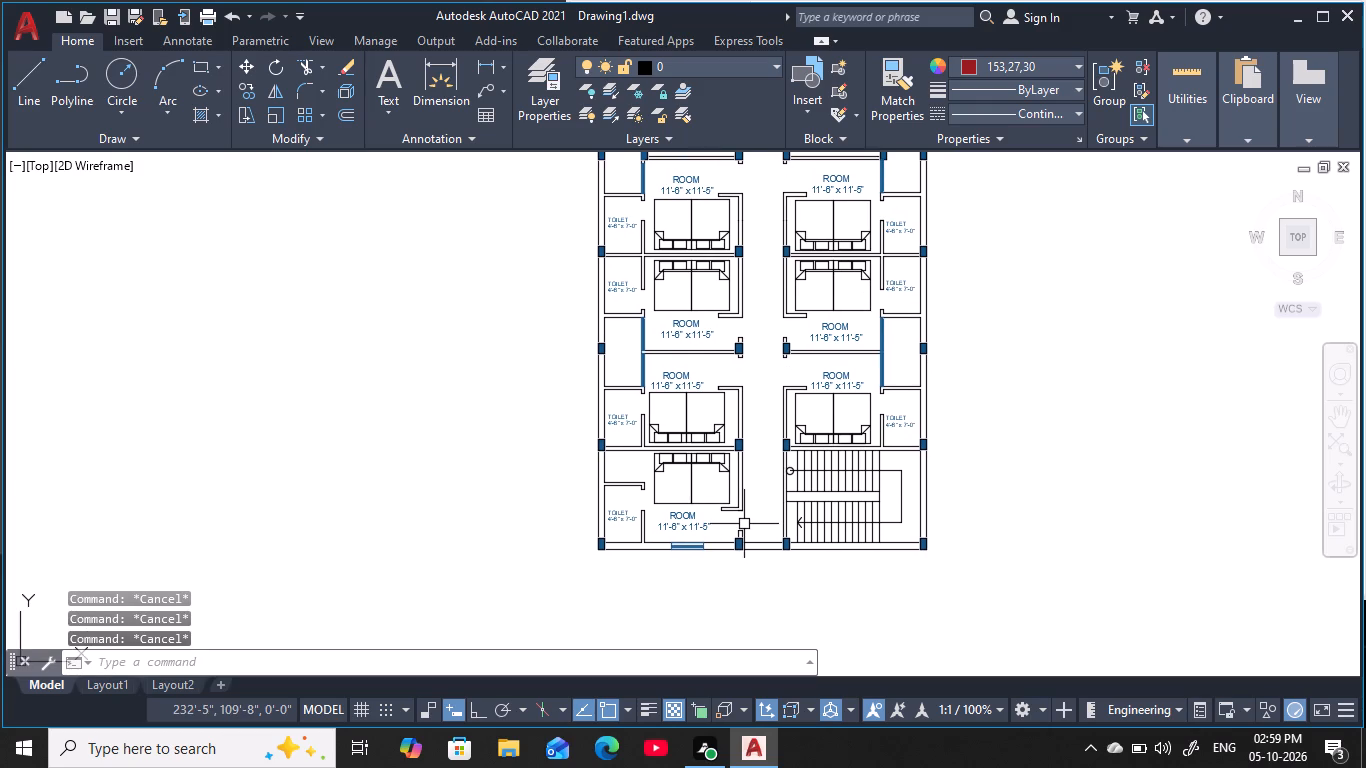
Add a linear dimension of the plan's overall width between its two north outer corners, placed just north of the outer wall.
{"action": "key", "text": "d"}
{"action": "type", "text": "li"}
{"action": "key", "text": "space"}
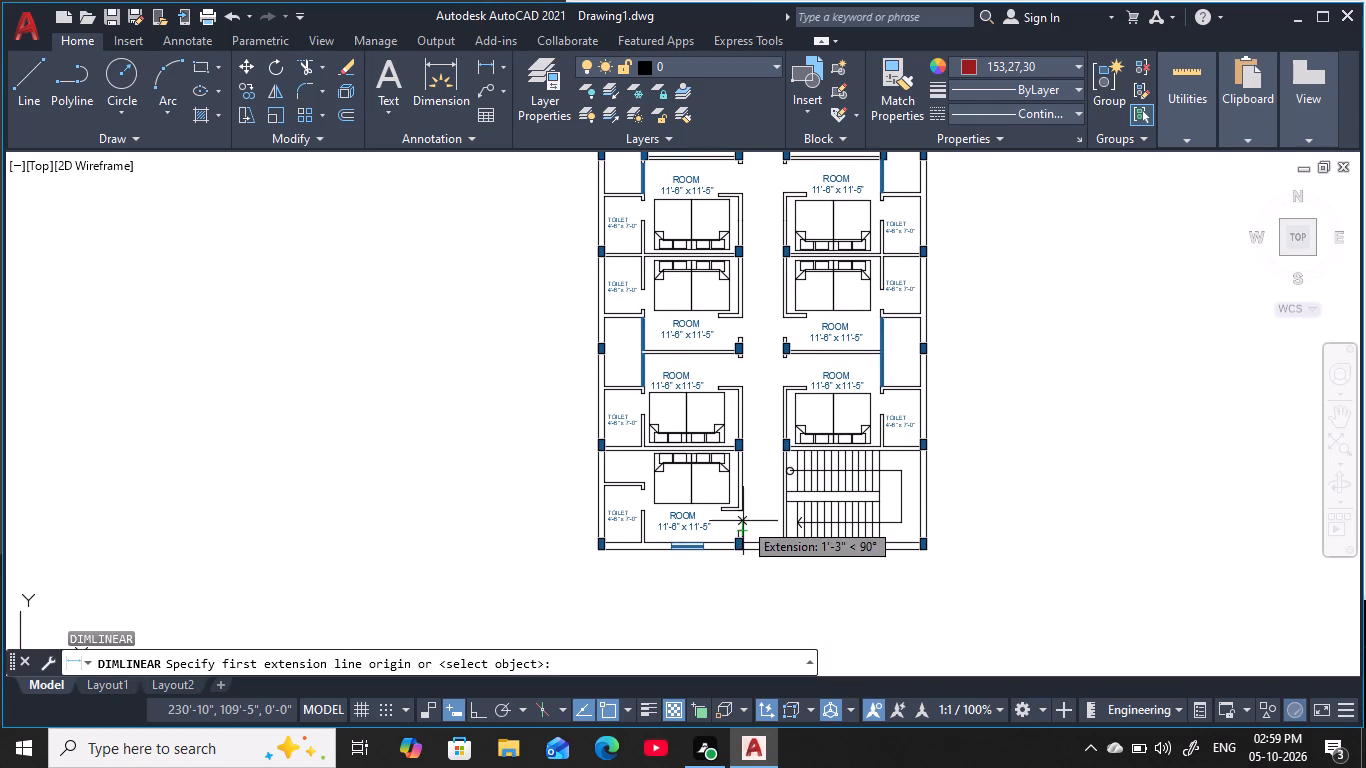
{"action": "middle_click_drag", "start_coordinate": [596, 370], "coordinate": [621, 552]}
{"action": "scroll", "coordinate": [591, 315], "scroll_direction": "up", "scroll_amount": 2}
{"action": "middle_click_drag", "start_coordinate": [591, 315], "coordinate": [576, 511]}
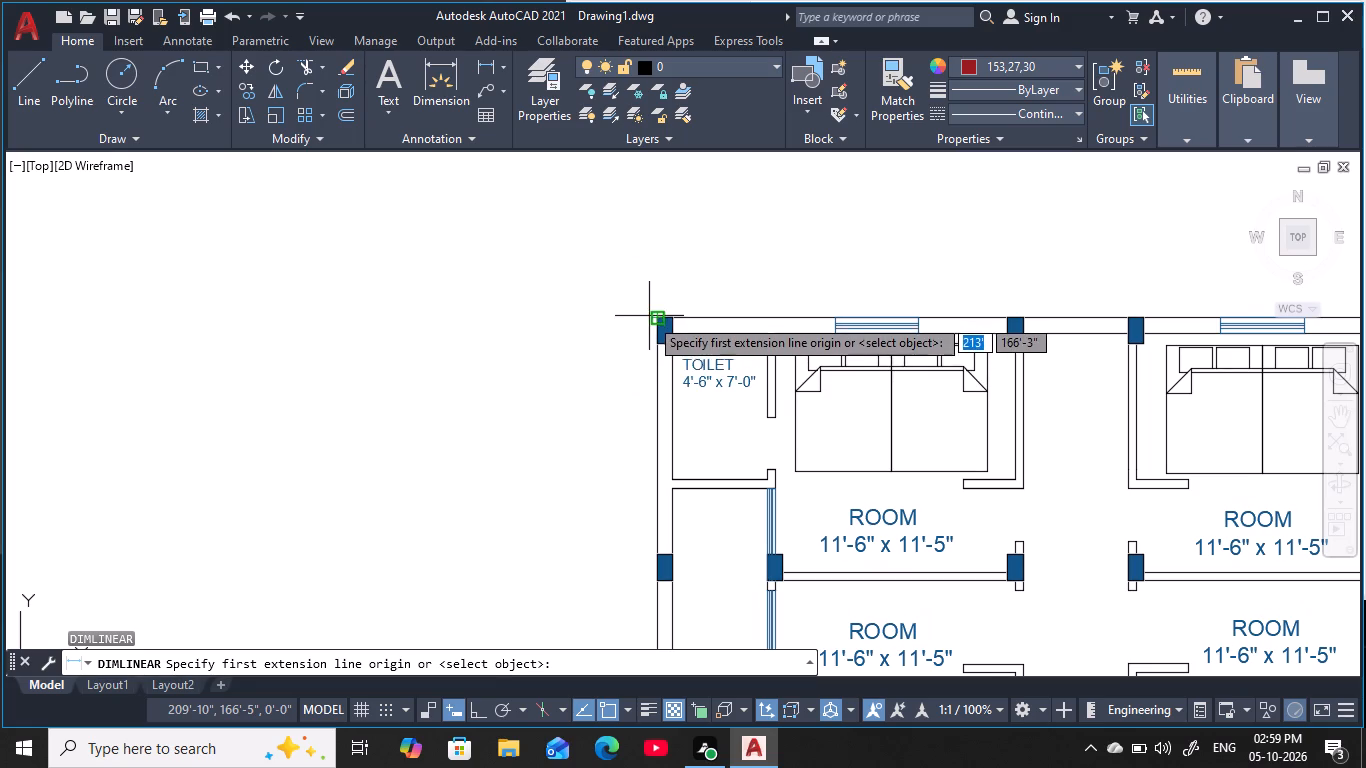
{"action": "scroll", "coordinate": [647, 320], "scroll_direction": "up", "scroll_amount": 4}
{"action": "middle_click_drag", "start_coordinate": [634, 321], "coordinate": [466, 314]}
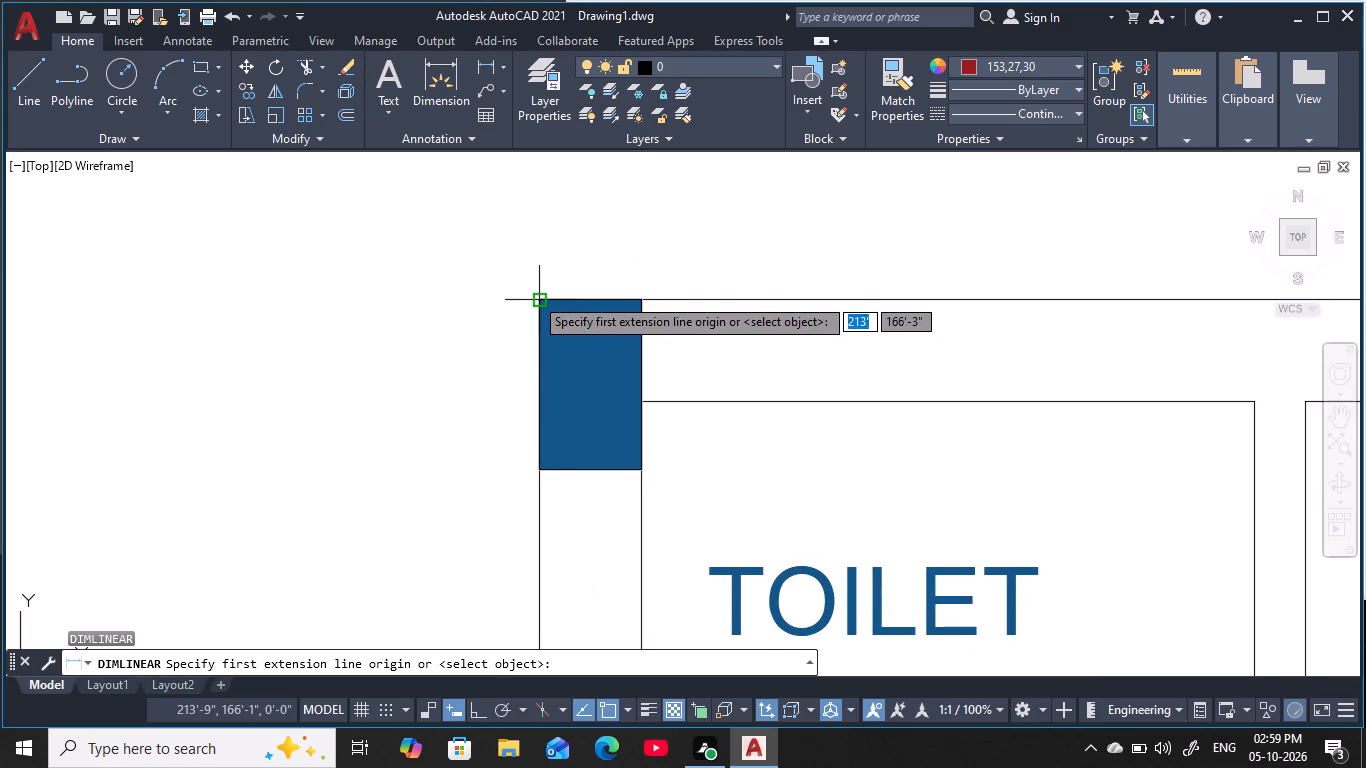
{"action": "left_click", "coordinate": [536, 296]}
{"action": "middle_click_drag", "start_coordinate": [741, 282], "coordinate": [299, 282]}
{"action": "scroll", "coordinate": [233, 281], "scroll_direction": "down", "scroll_amount": 8}
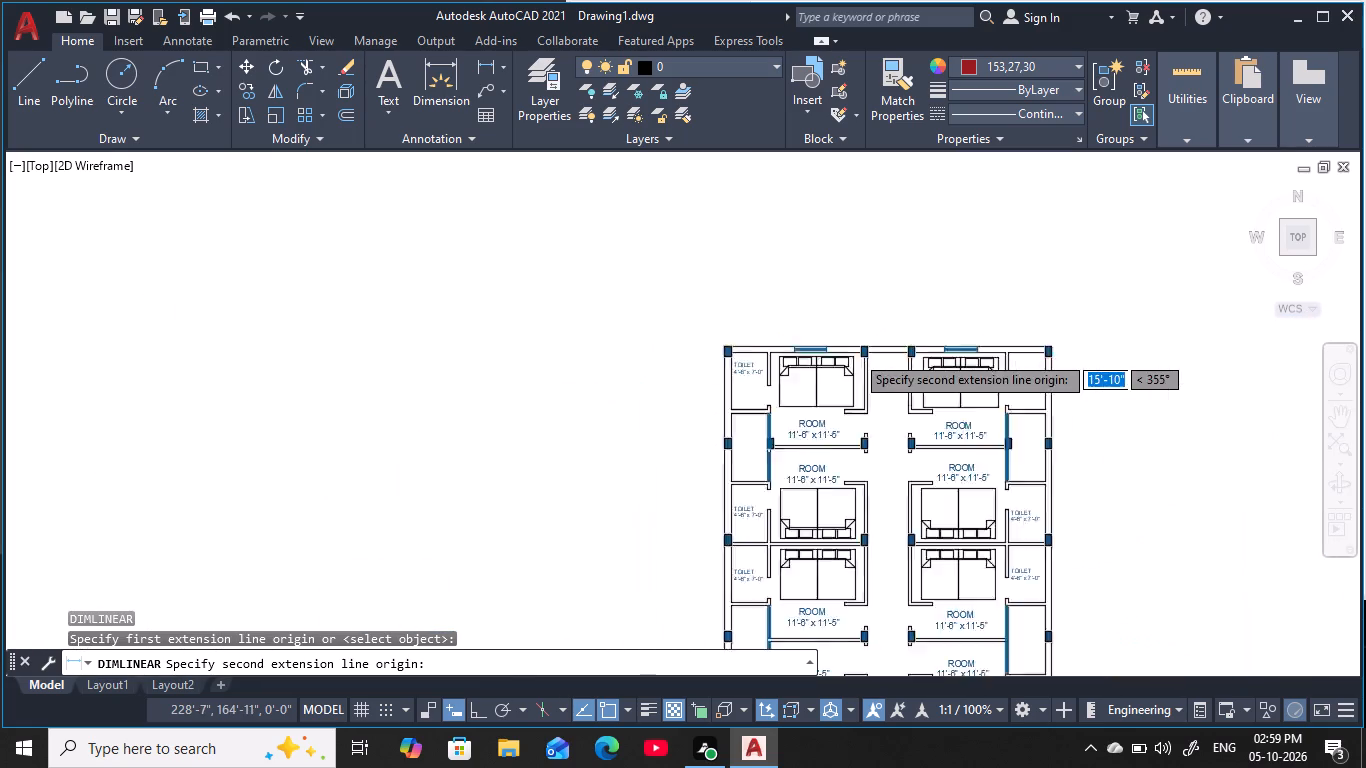
{"action": "scroll", "coordinate": [859, 356], "scroll_direction": "down", "scroll_amount": 1}
{"action": "middle_click_drag", "start_coordinate": [869, 361], "coordinate": [528, 438]}
{"action": "scroll", "coordinate": [591, 426], "scroll_direction": "up", "scroll_amount": 5}
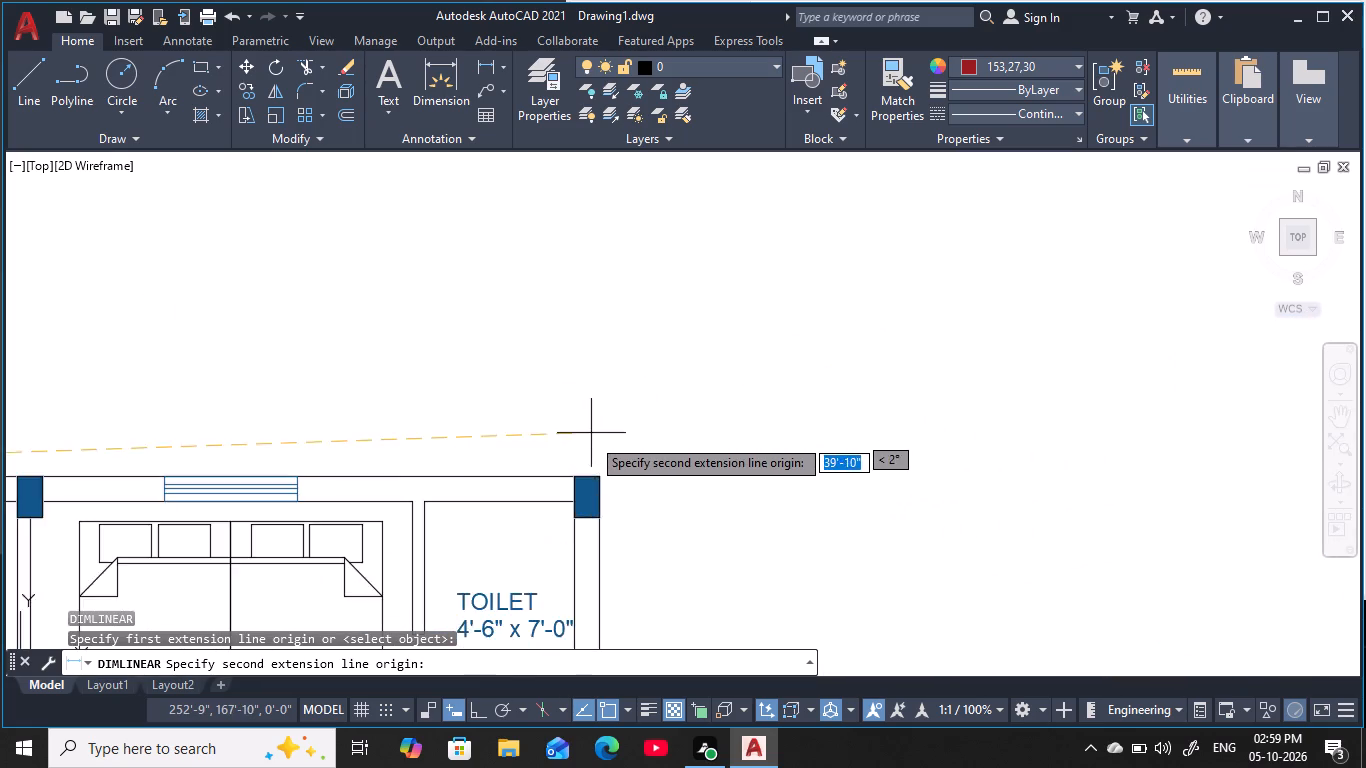
{"action": "scroll", "coordinate": [589, 454], "scroll_direction": "up", "scroll_amount": 3}
{"action": "middle_click_drag", "start_coordinate": [582, 460], "coordinate": [856, 265]}
{"action": "left_click", "coordinate": [901, 359]}
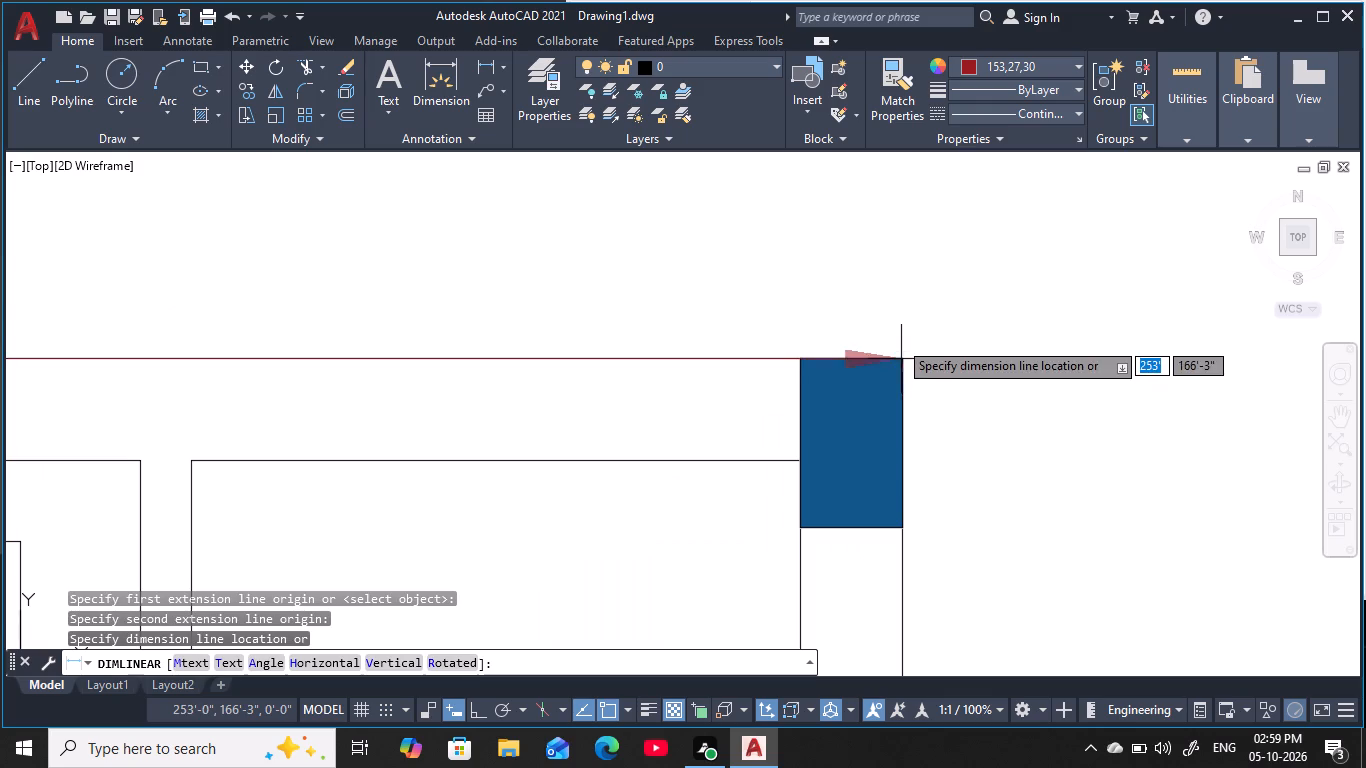
{"action": "left_click", "coordinate": [892, 281]}
Add a linear dimension of the plan's overall length from the northwest to the southwest outer corner, placed just west of the outer wall.
{"action": "scroll", "coordinate": [842, 337], "scroll_direction": "down", "scroll_amount": 5}
{"action": "middle_click_drag", "start_coordinate": [827, 347], "coordinate": [937, 328]}
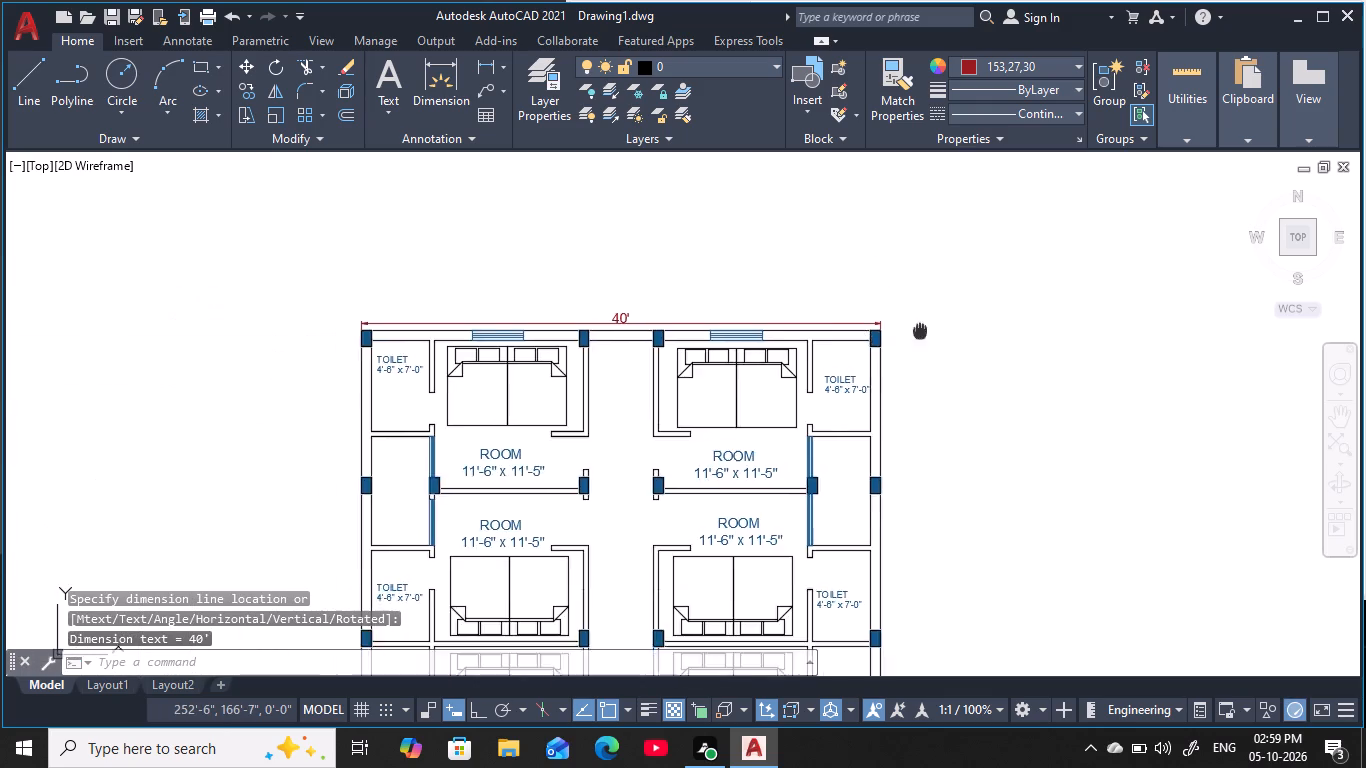
{"action": "middle_click_drag", "start_coordinate": [937, 328], "coordinate": [1084, 293]}
{"action": "scroll", "coordinate": [774, 369], "scroll_direction": "up", "scroll_amount": 1}
{"action": "key", "text": "space"}
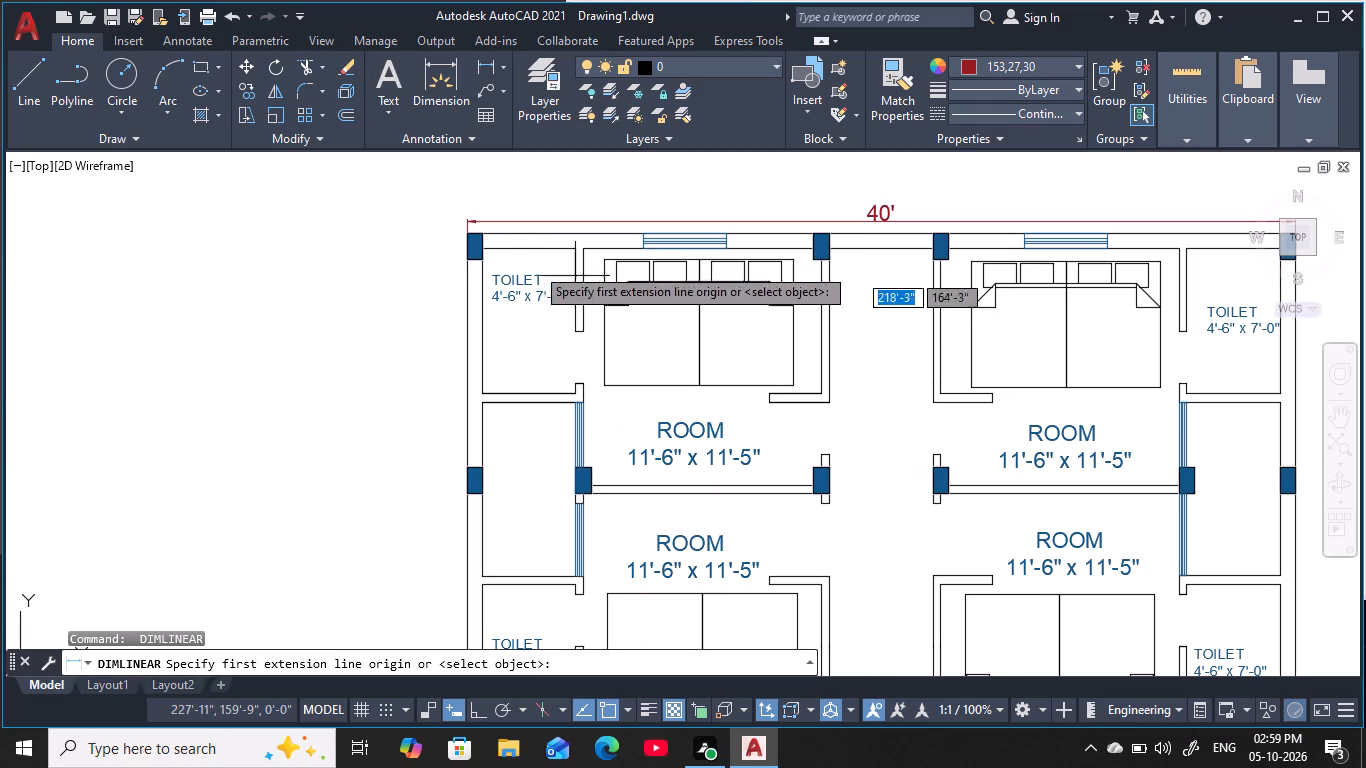
{"action": "scroll", "coordinate": [475, 248], "scroll_direction": "up", "scroll_amount": 4}
{"action": "middle_click_drag", "start_coordinate": [459, 253], "coordinate": [585, 386]}
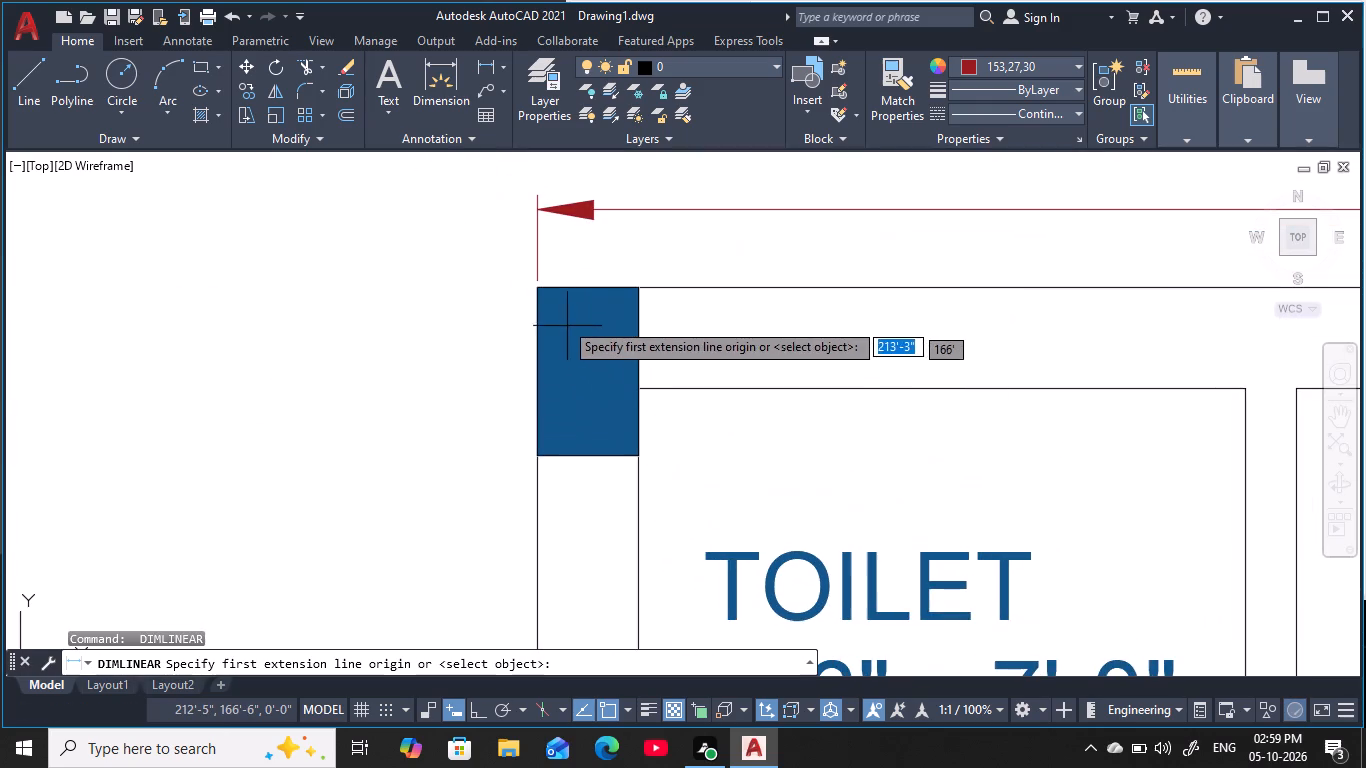
{"action": "left_click", "coordinate": [540, 290]}
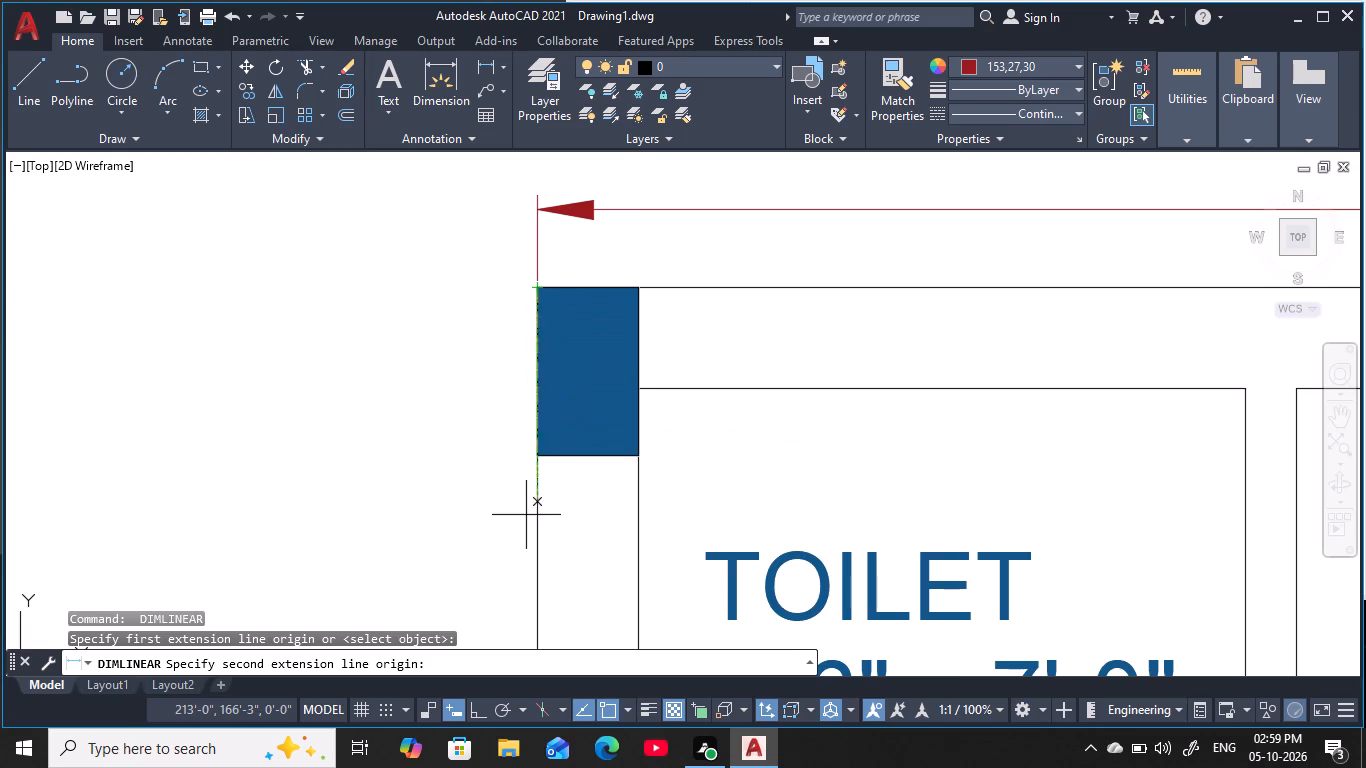
{"action": "middle_click_drag", "start_coordinate": [515, 544], "coordinate": [470, 302]}
{"action": "scroll", "coordinate": [458, 298], "scroll_direction": "down", "scroll_amount": 10}
{"action": "middle_click_drag", "start_coordinate": [525, 360], "coordinate": [526, 353]}
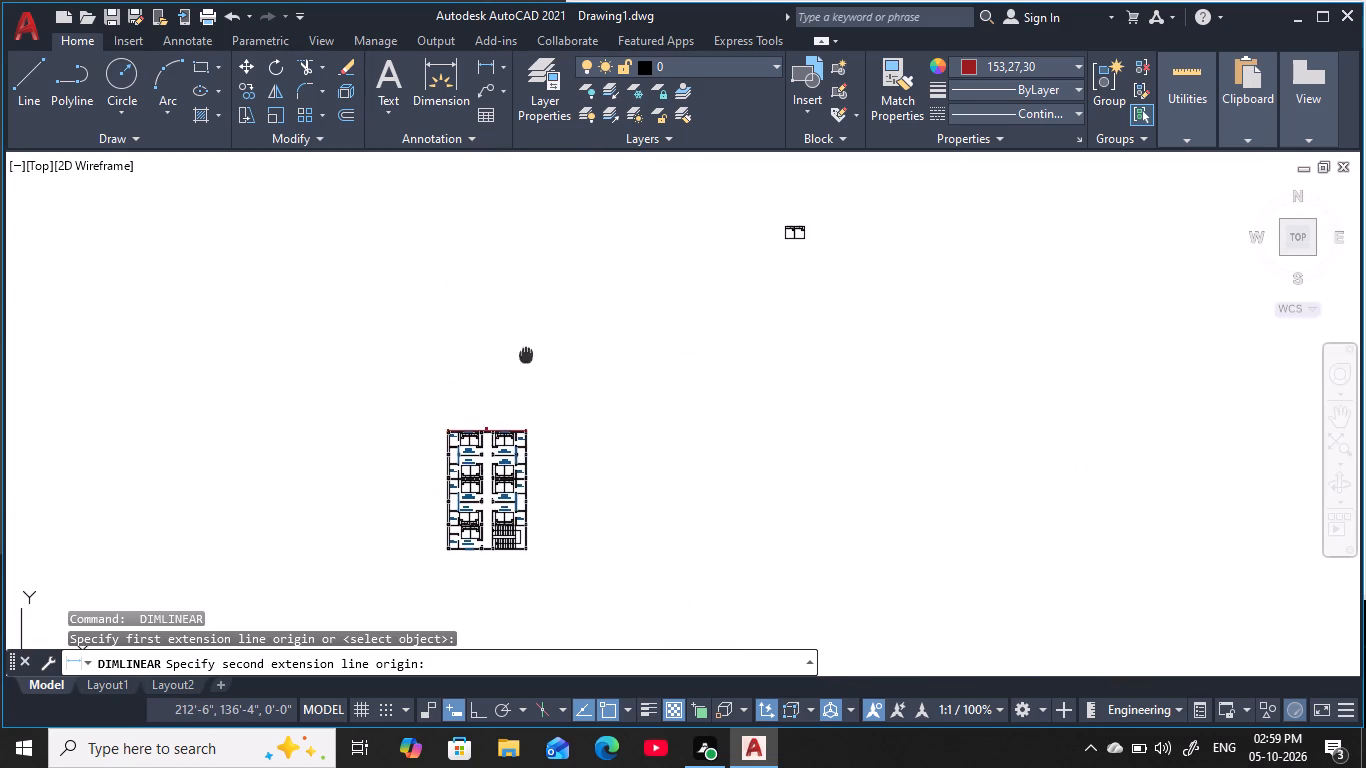
{"action": "middle_click_drag", "start_coordinate": [526, 353], "coordinate": [681, 164]}
{"action": "scroll", "coordinate": [596, 350], "scroll_direction": "up", "scroll_amount": 5}
{"action": "middle_click_drag", "start_coordinate": [610, 406], "coordinate": [575, 282]}
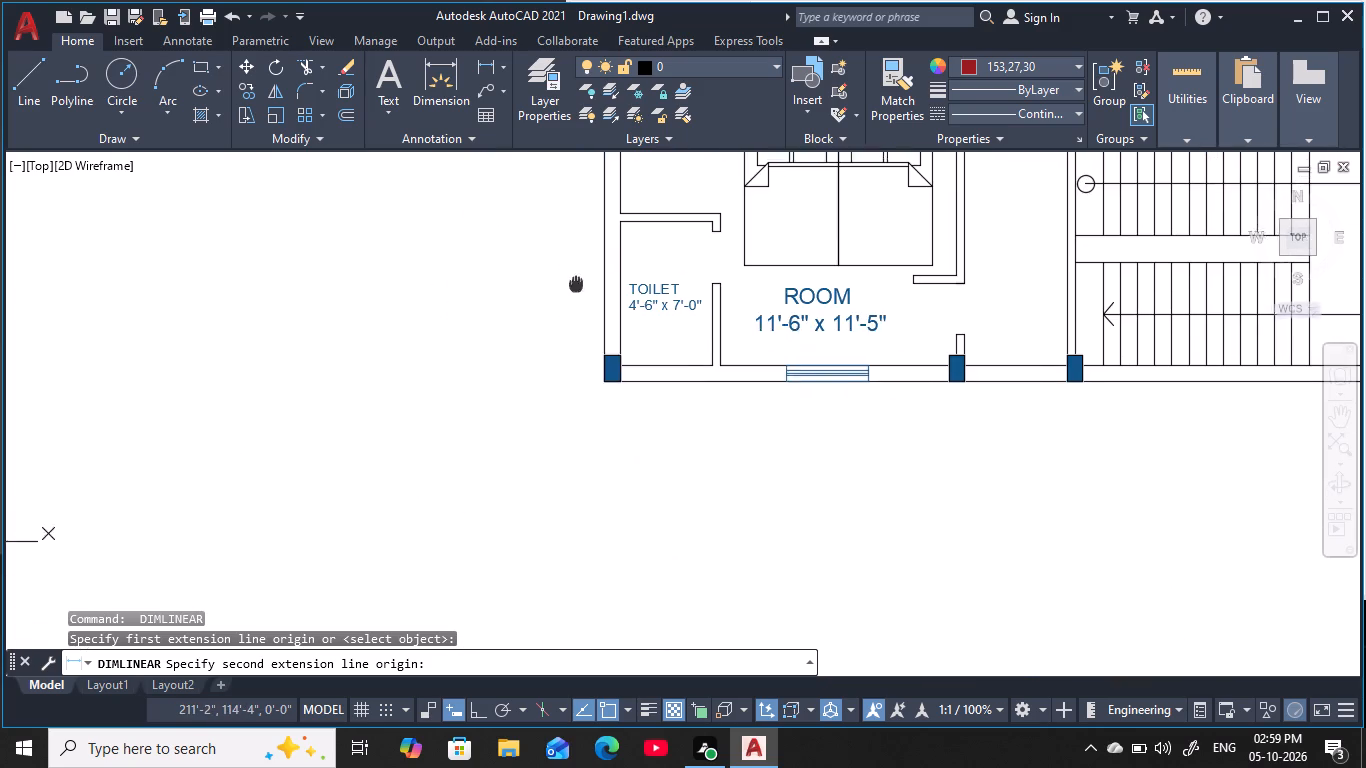
{"action": "scroll", "coordinate": [613, 384], "scroll_direction": "up", "scroll_amount": 5}
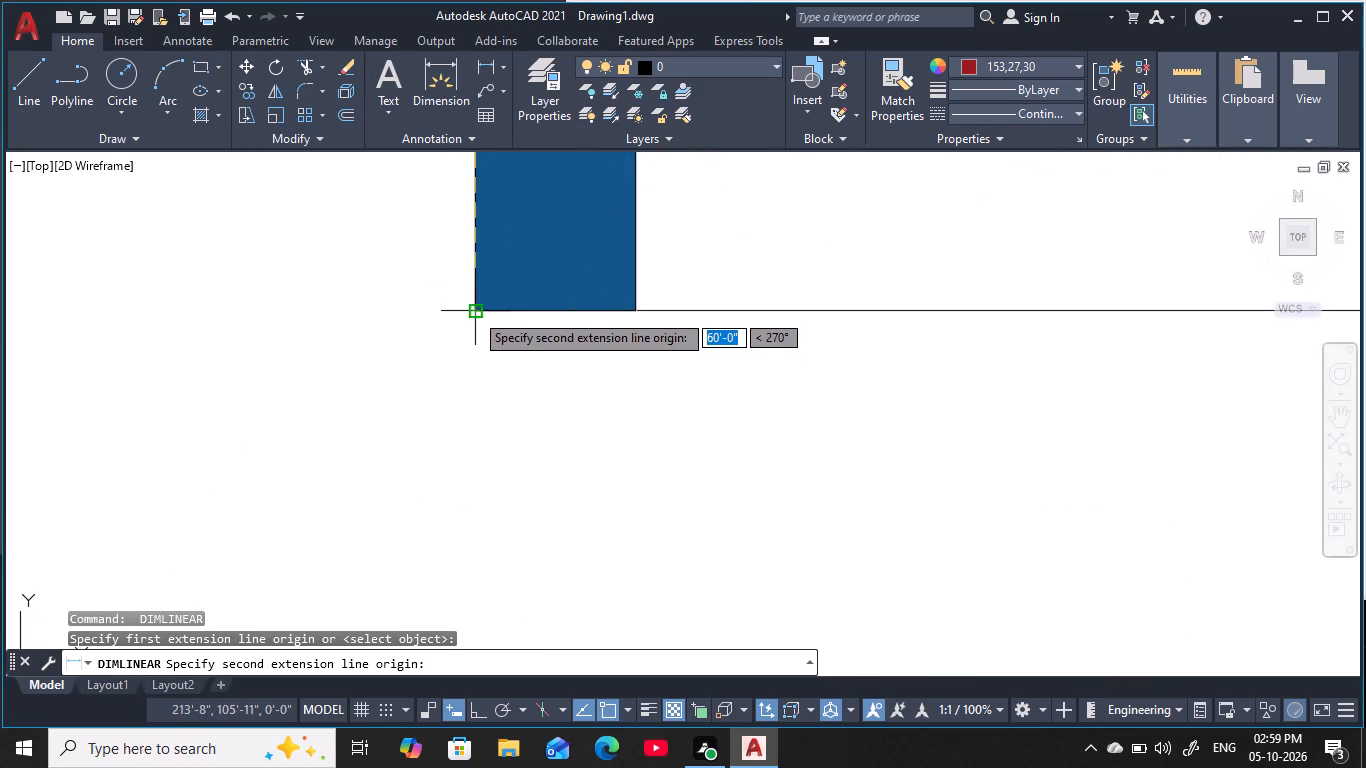
{"action": "left_click", "coordinate": [475, 310]}
{"action": "middle_click_drag", "start_coordinate": [452, 303], "coordinate": [458, 527]}
{"action": "left_click", "coordinate": [395, 455]}
Check the overall length dimension along the west wall and the rooms and staircase at the plan's south end.
{"action": "scroll", "coordinate": [447, 405], "scroll_direction": "down", "scroll_amount": 1}
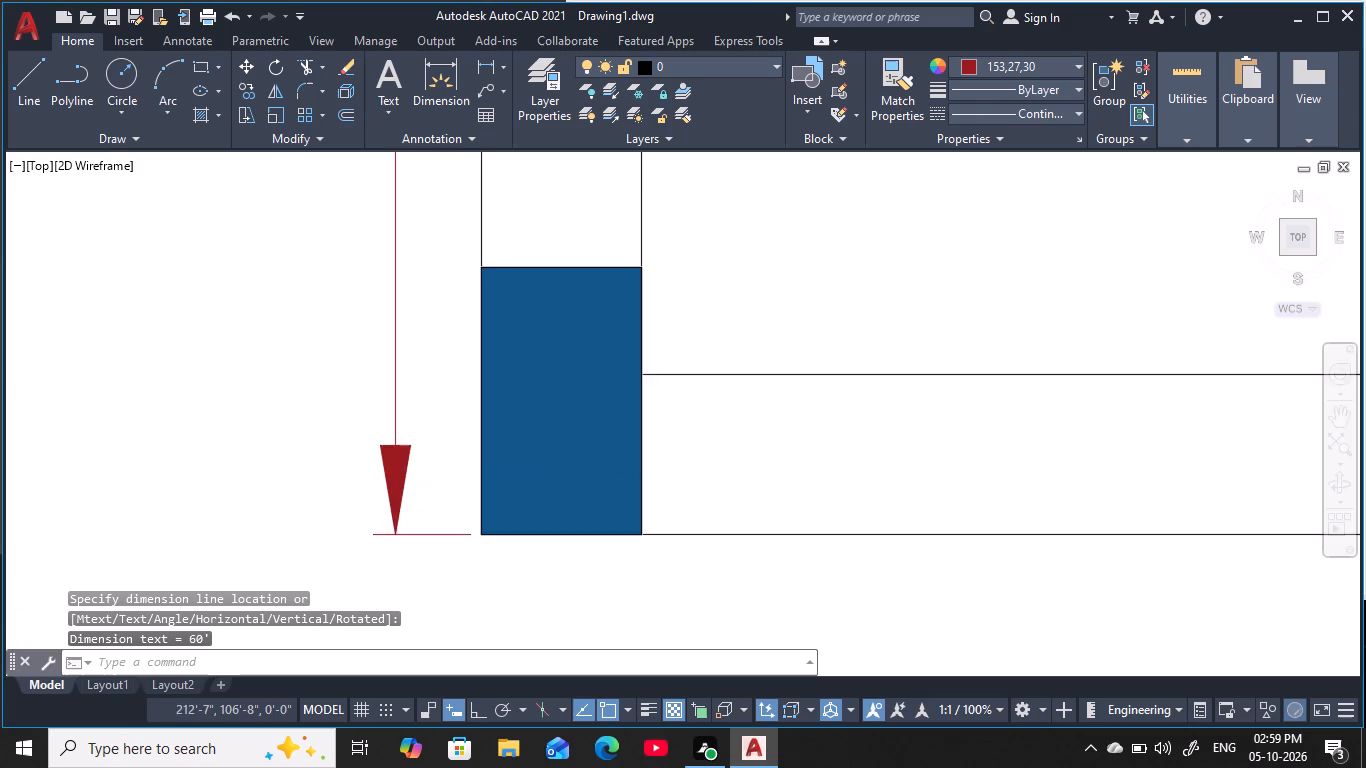
{"action": "scroll", "coordinate": [447, 405], "scroll_direction": "down", "scroll_amount": 6}
{"action": "scroll", "coordinate": [460, 355], "scroll_direction": "up", "scroll_amount": 1}
{"action": "middle_click_drag", "start_coordinate": [460, 355], "coordinate": [482, 532]}
{"action": "scroll", "coordinate": [458, 366], "scroll_direction": "down", "scroll_amount": 1}
{"action": "middle_click_drag", "start_coordinate": [480, 354], "coordinate": [472, 383]}
{"action": "key", "text": "Escape"}
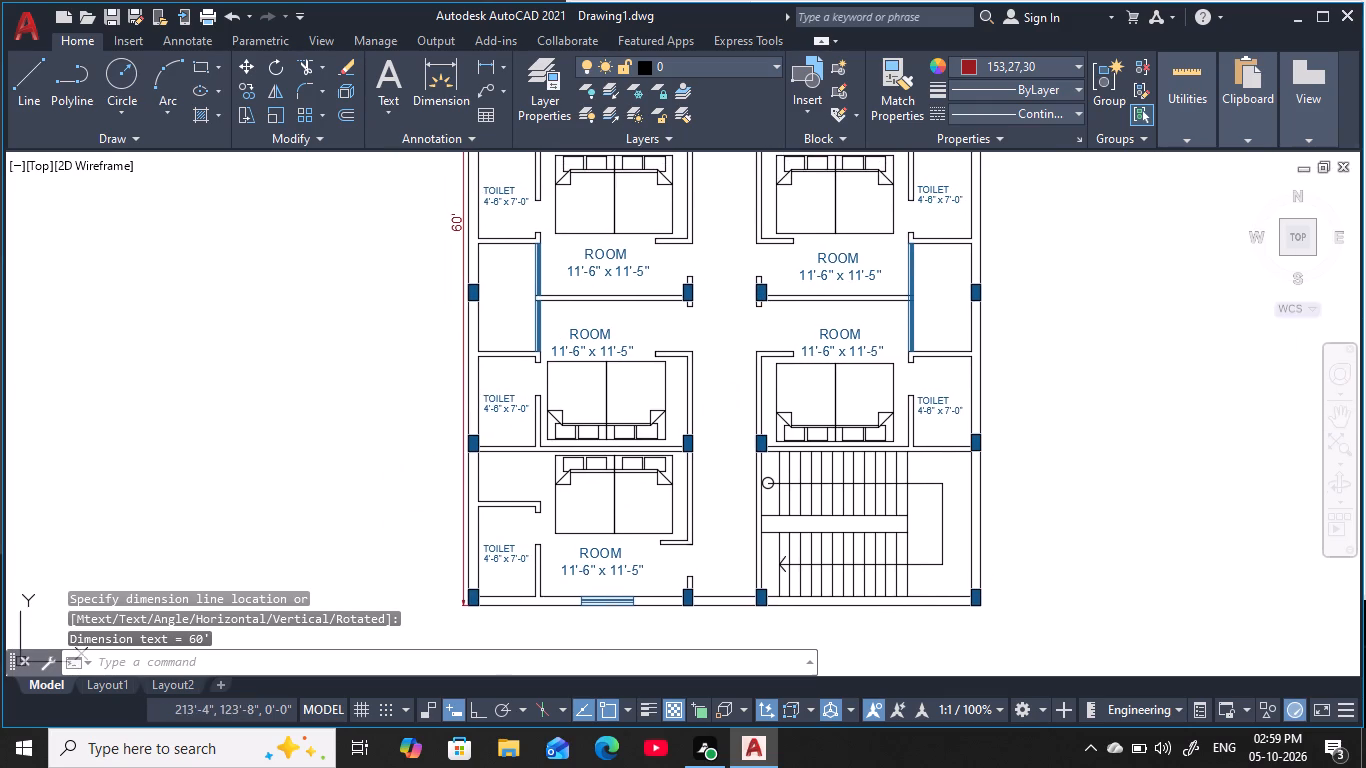
{"action": "key", "text": "Escape"}
{"action": "key", "text": "Escape"}
{"action": "scroll", "coordinate": [551, 468], "scroll_direction": "up", "scroll_amount": 1}
{"action": "key", "text": "Escape"}
{"action": "middle_click_drag", "start_coordinate": [551, 468], "coordinate": [506, 473]}
{"action": "key", "text": "Escape"}
{"action": "scroll", "coordinate": [510, 475], "scroll_direction": "down", "scroll_amount": 1}
{"action": "middle_click", "coordinate": [531, 501]}
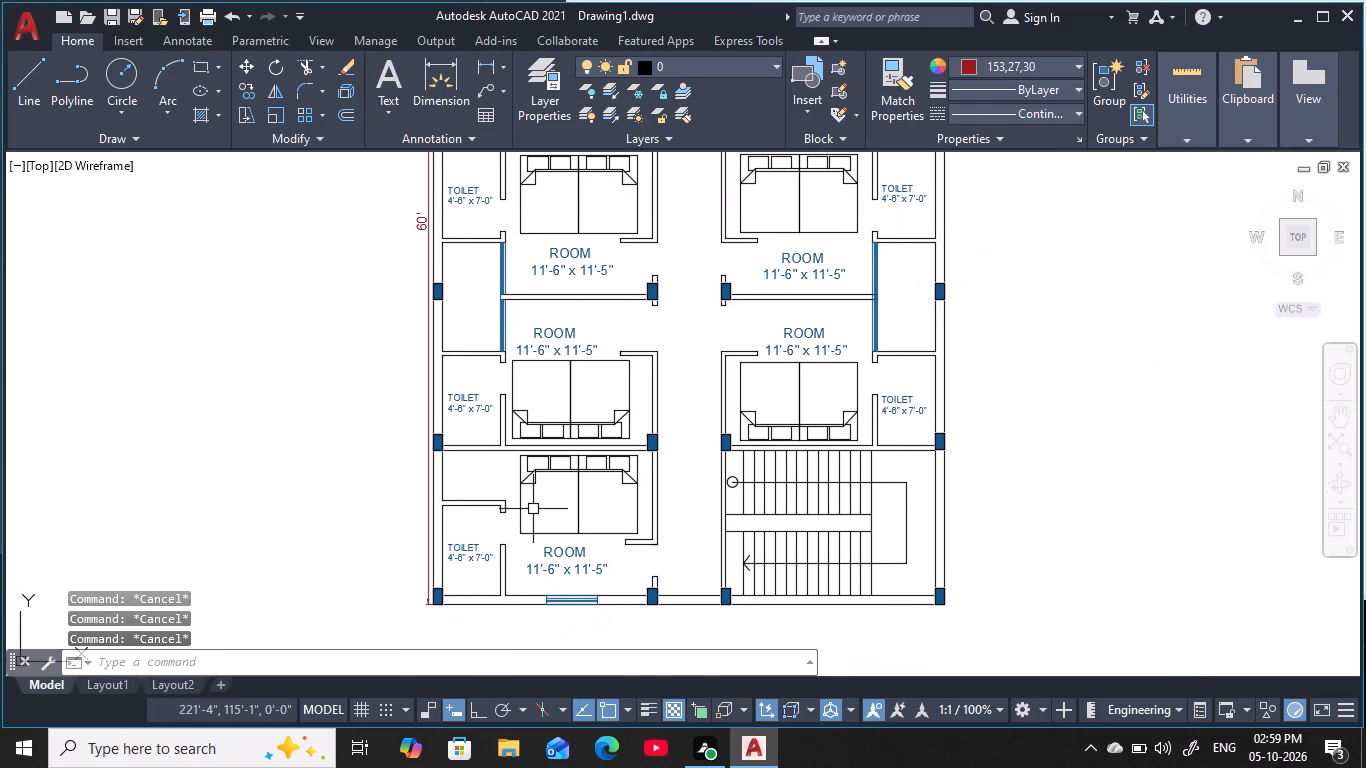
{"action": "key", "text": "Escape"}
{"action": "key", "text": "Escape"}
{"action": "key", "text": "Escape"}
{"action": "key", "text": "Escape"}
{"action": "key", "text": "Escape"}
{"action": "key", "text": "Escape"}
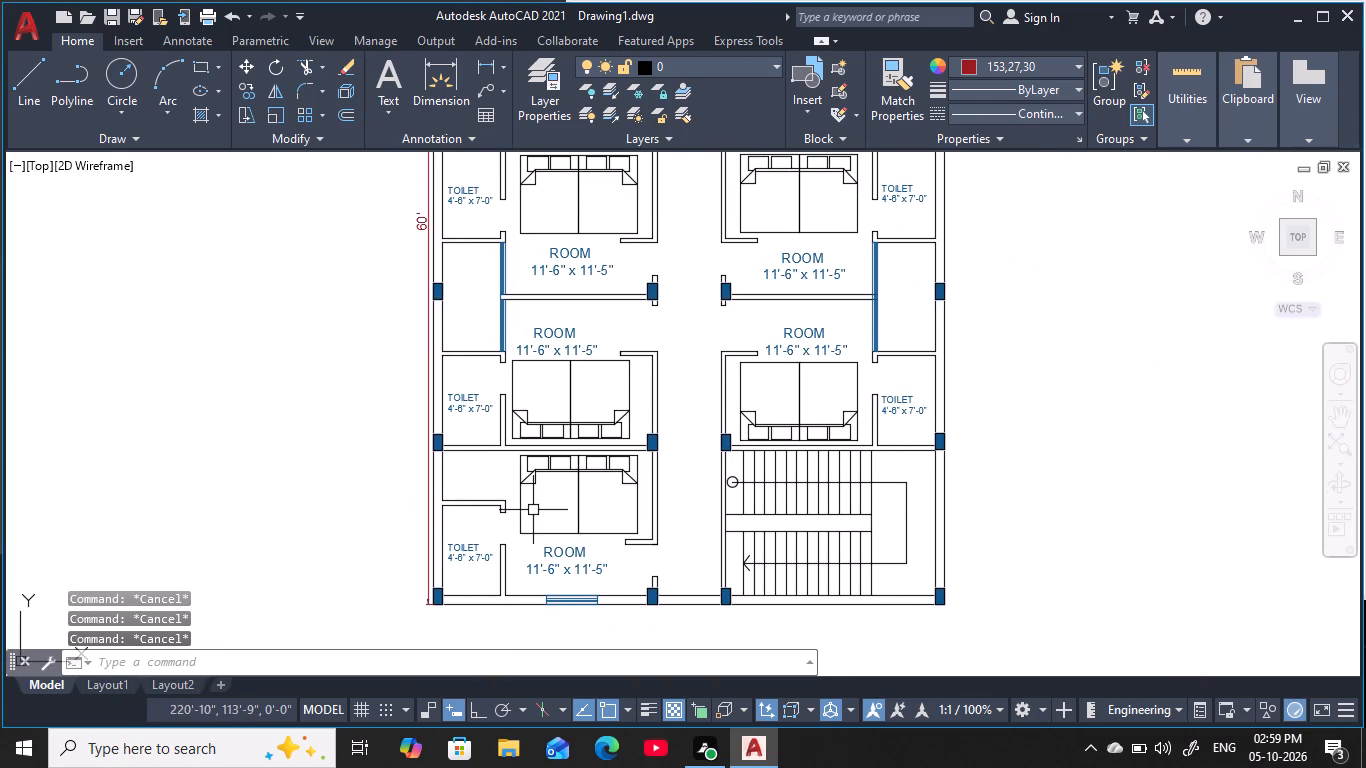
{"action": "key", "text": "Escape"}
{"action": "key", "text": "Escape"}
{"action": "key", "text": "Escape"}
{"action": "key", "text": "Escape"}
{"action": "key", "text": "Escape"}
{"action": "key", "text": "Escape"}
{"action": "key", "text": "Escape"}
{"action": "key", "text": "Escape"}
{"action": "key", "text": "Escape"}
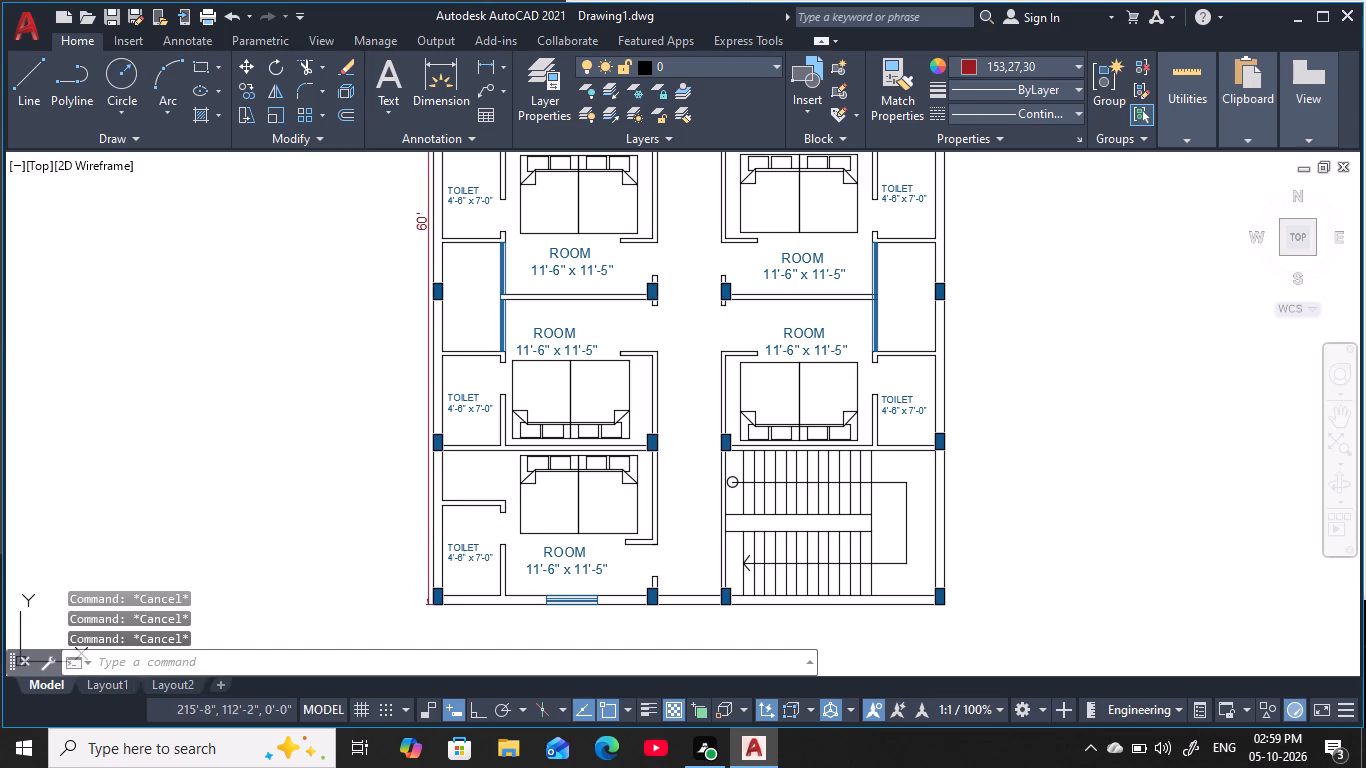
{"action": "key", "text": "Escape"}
Draw two crossing diagonal lines corner to corner in the unlabelled space between the two southern TOILETs on the east side.
{"action": "middle_click_drag", "start_coordinate": [668, 554], "coordinate": [676, 518]}
{"action": "scroll", "coordinate": [701, 482], "scroll_direction": "up", "scroll_amount": 1}
{"action": "middle_click_drag", "start_coordinate": [698, 478], "coordinate": [625, 657]}
{"action": "middle_click_drag", "start_coordinate": [631, 393], "coordinate": [669, 488]}
{"action": "key", "text": "Escape"}
{"action": "key", "text": "Escape"}
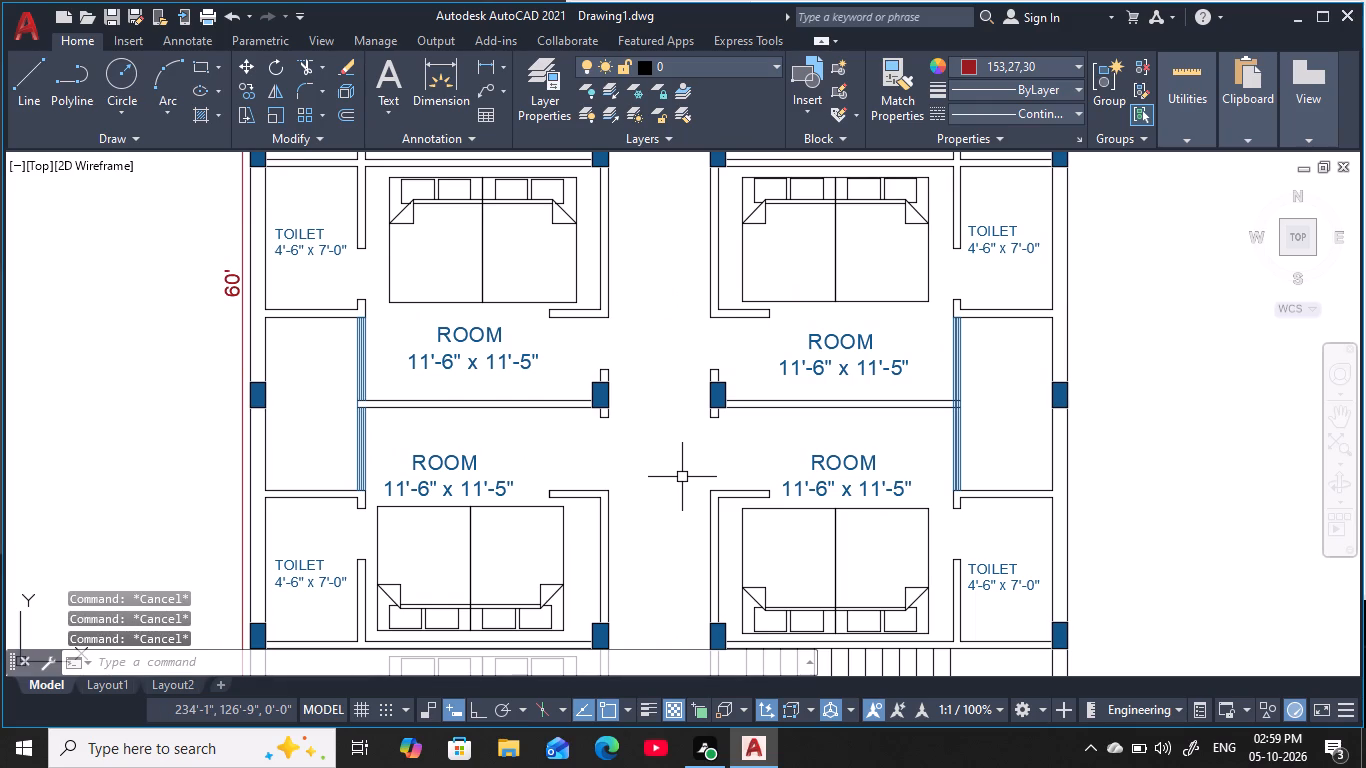
{"action": "key", "text": "l"}
{"action": "key", "text": "space"}
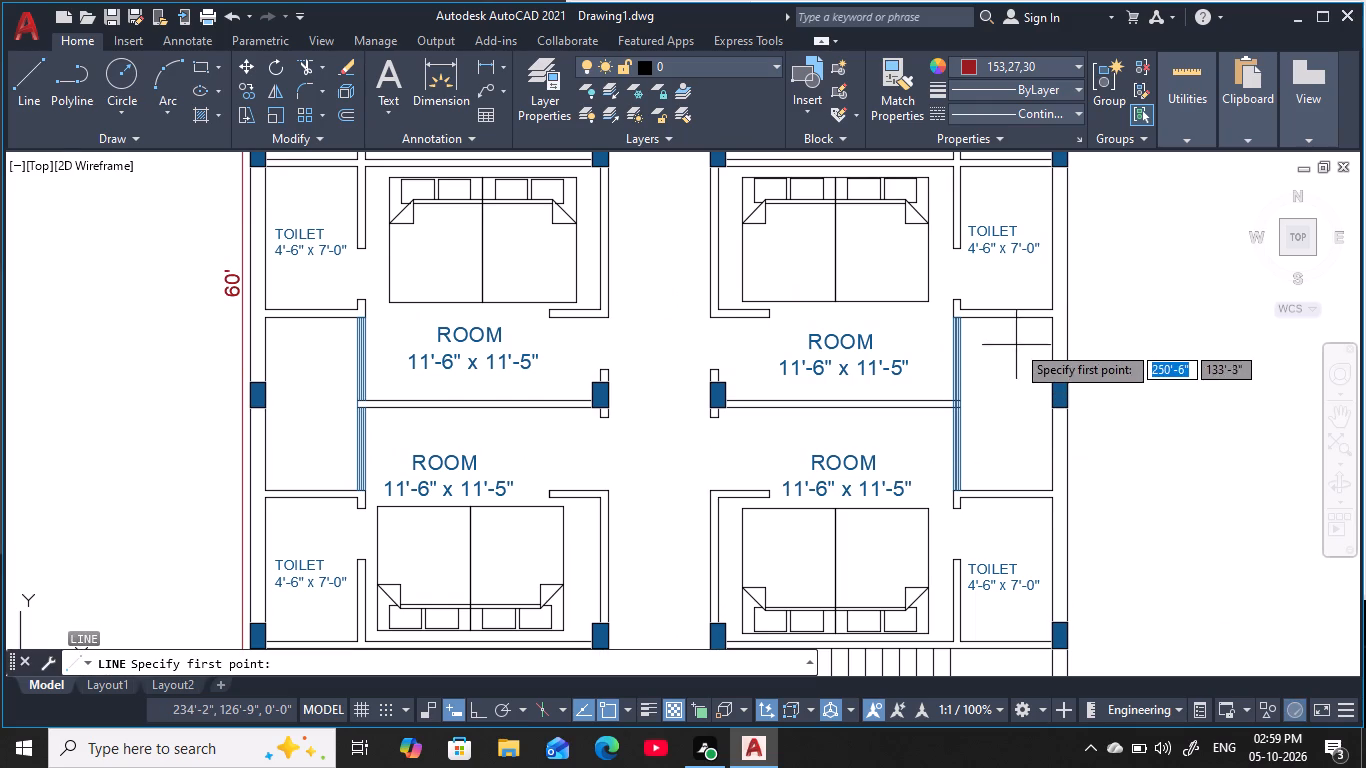
{"action": "scroll", "coordinate": [988, 334], "scroll_direction": "up", "scroll_amount": 1}
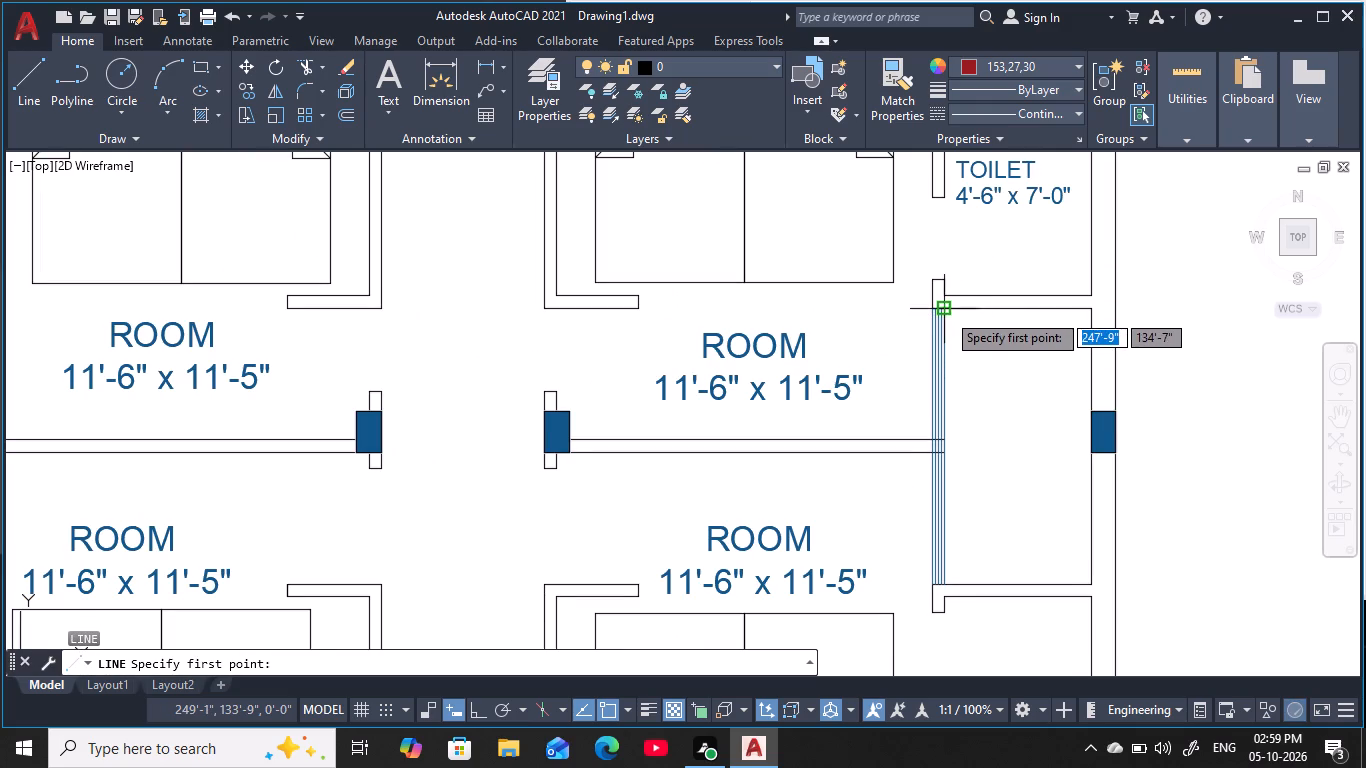
{"action": "left_click", "coordinate": [946, 312]}
{"action": "left_click", "coordinate": [1095, 587]}
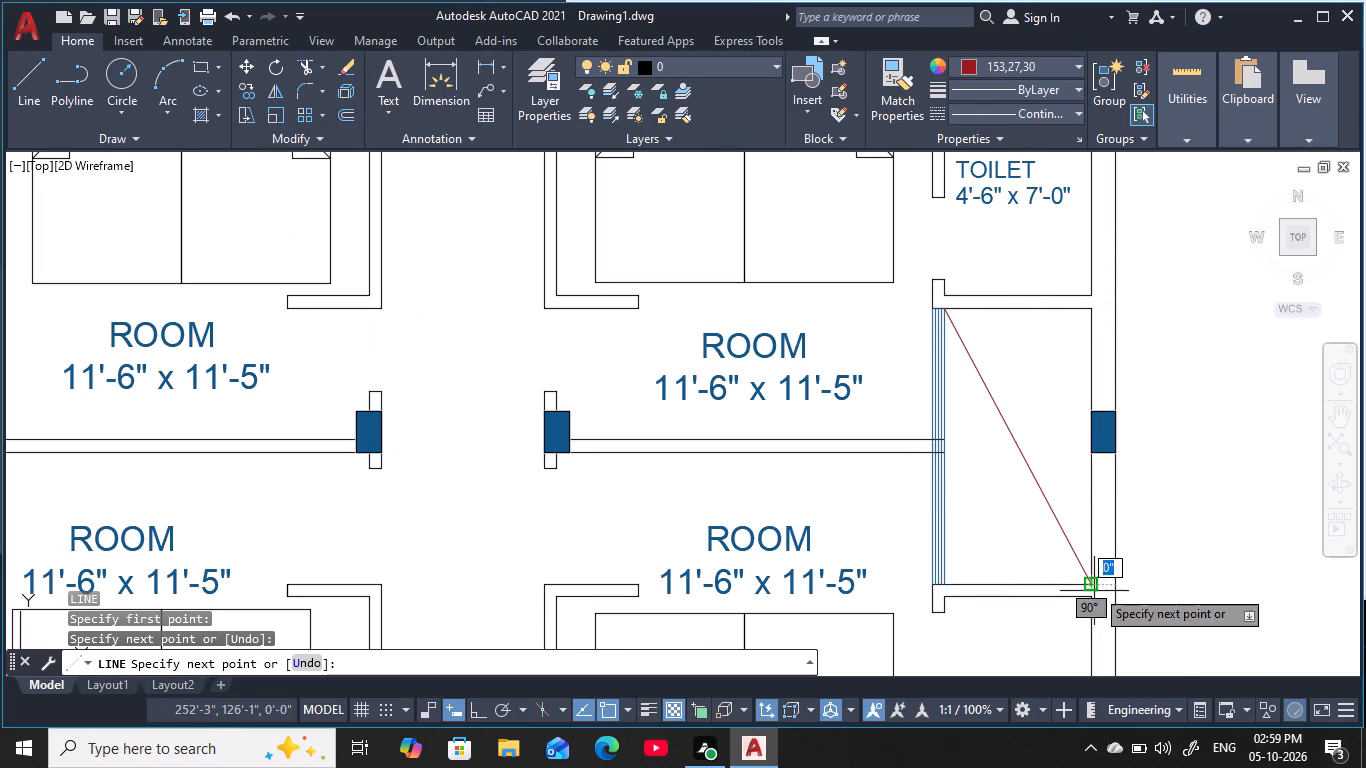
{"action": "key", "text": "Escape"}
{"action": "key", "text": "Escape"}
{"action": "key", "text": "Escape"}
{"action": "key", "text": "Escape"}
{"action": "key", "text": "Escape"}
{"action": "key", "text": "space"}
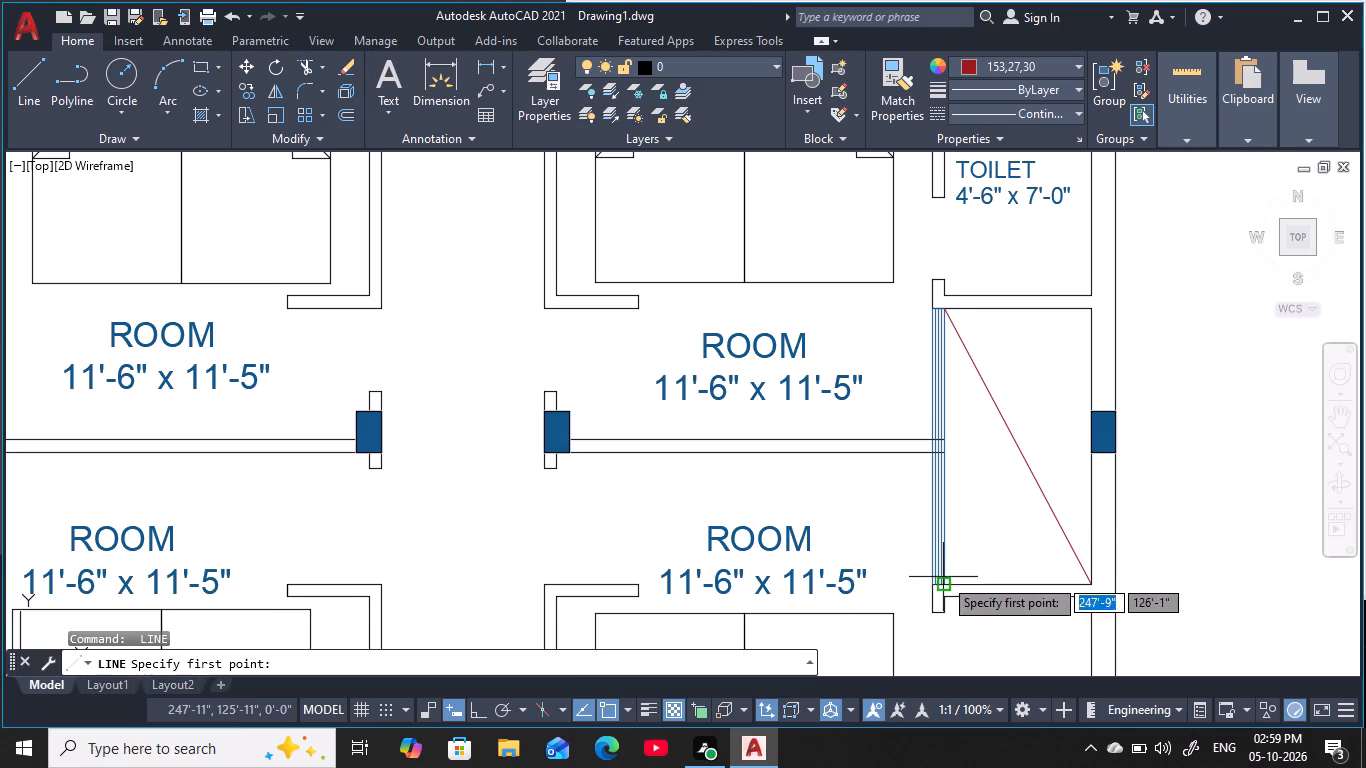
{"action": "left_click", "coordinate": [944, 583]}
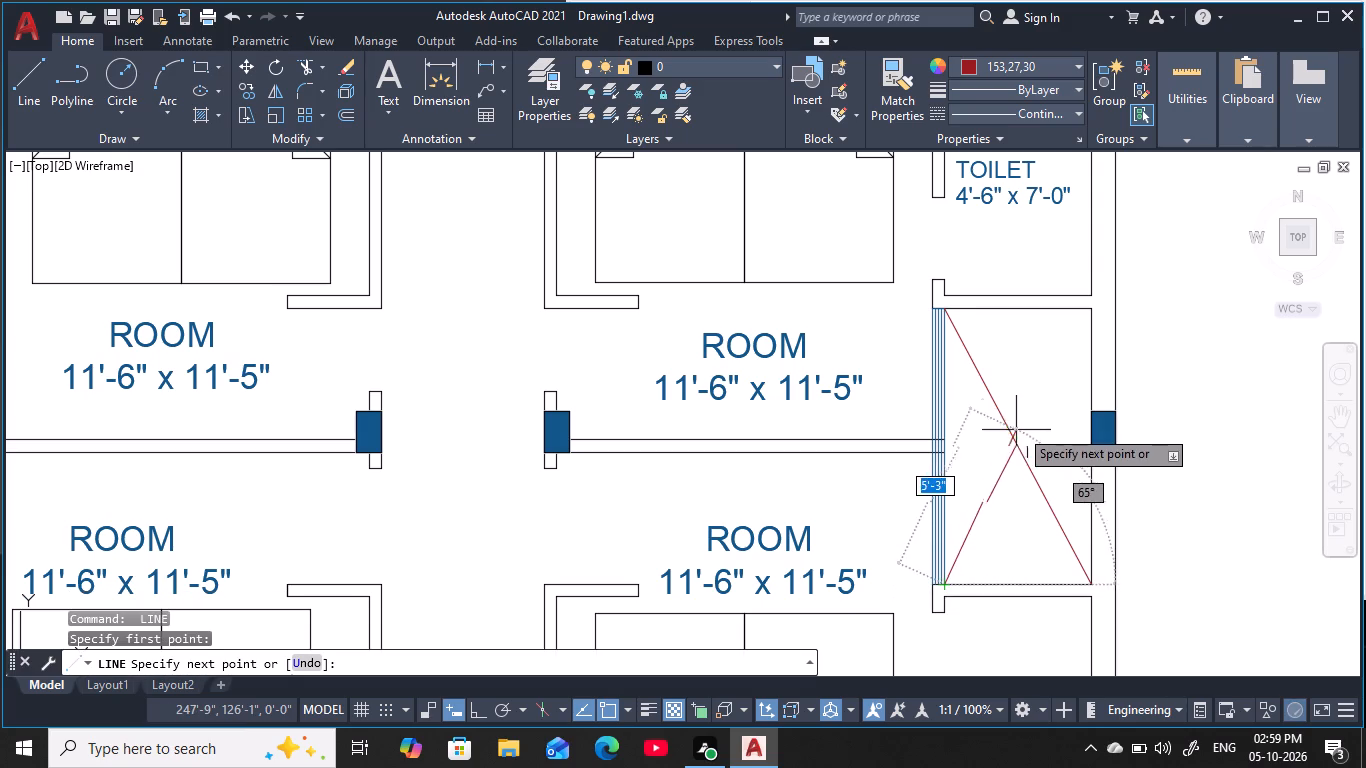
{"action": "left_click", "coordinate": [1097, 313]}
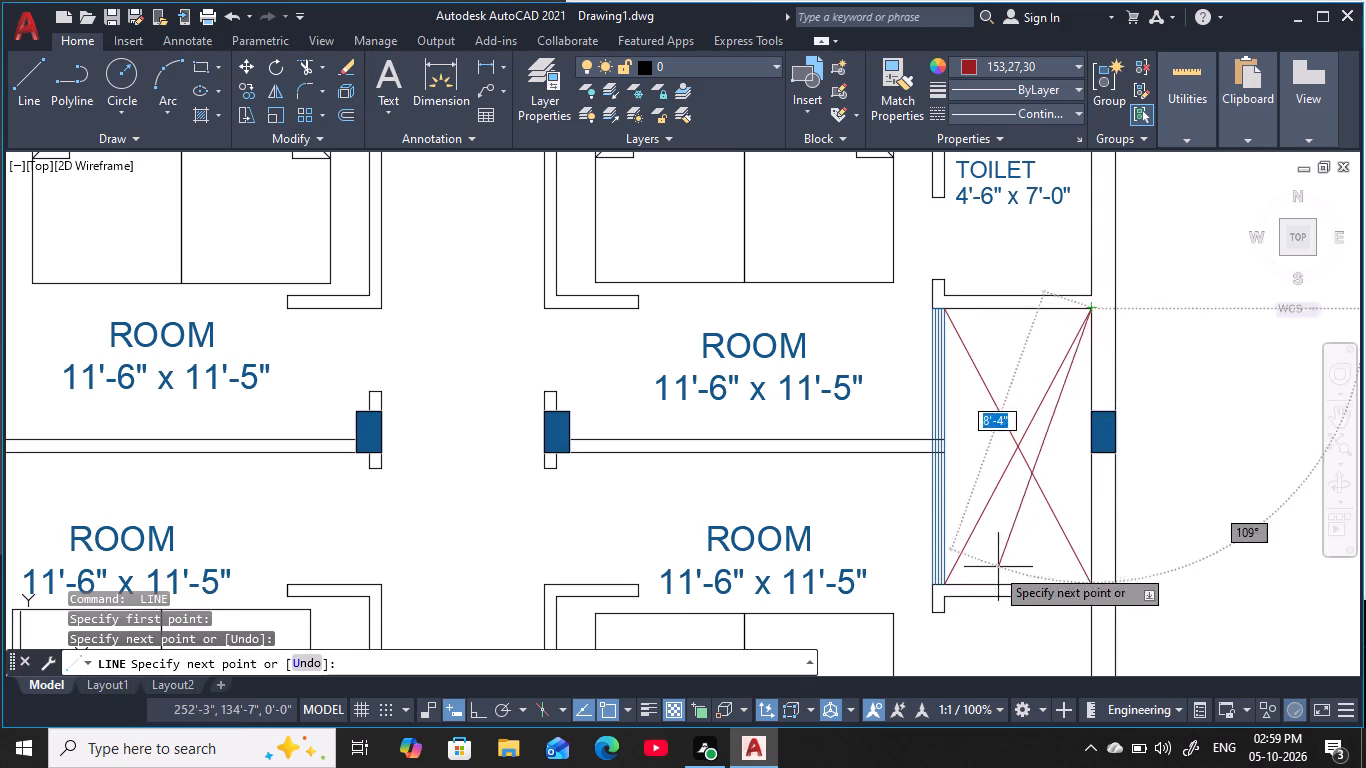
{"action": "key", "text": "Escape"}
{"action": "key", "text": "Escape"}
{"action": "key", "text": "Escape"}
Draw two crossing diagonal lines corner to corner in the matching unlabelled space between the two southern TOILETs on the west side.
{"action": "middle_click_drag", "start_coordinate": [946, 565], "coordinate": [1272, 478]}
{"action": "scroll", "coordinate": [1280, 476], "scroll_direction": "down", "scroll_amount": 2}
{"action": "middle_click_drag", "start_coordinate": [862, 472], "coordinate": [758, 570]}
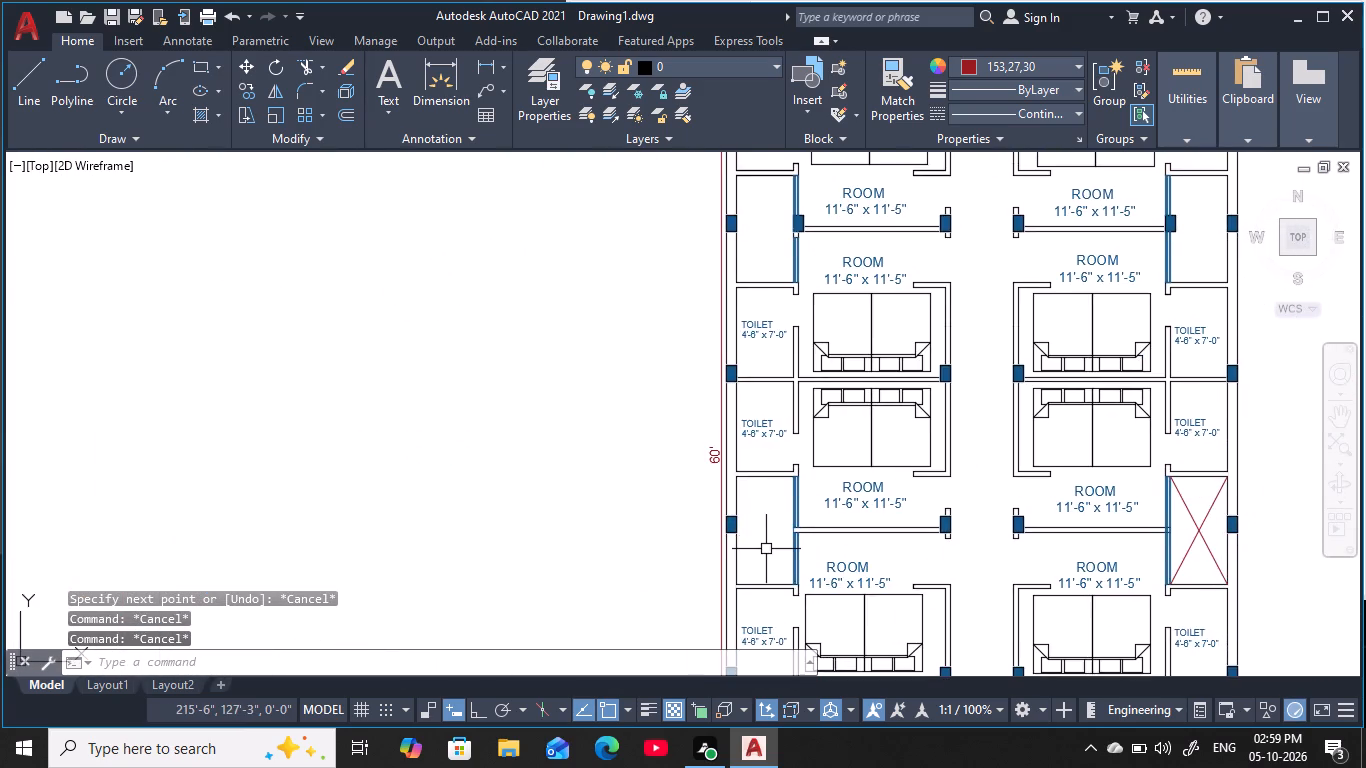
{"action": "scroll", "coordinate": [766, 549], "scroll_direction": "up", "scroll_amount": 1}
{"action": "middle_click_drag", "start_coordinate": [766, 549], "coordinate": [769, 480]}
{"action": "key", "text": "space"}
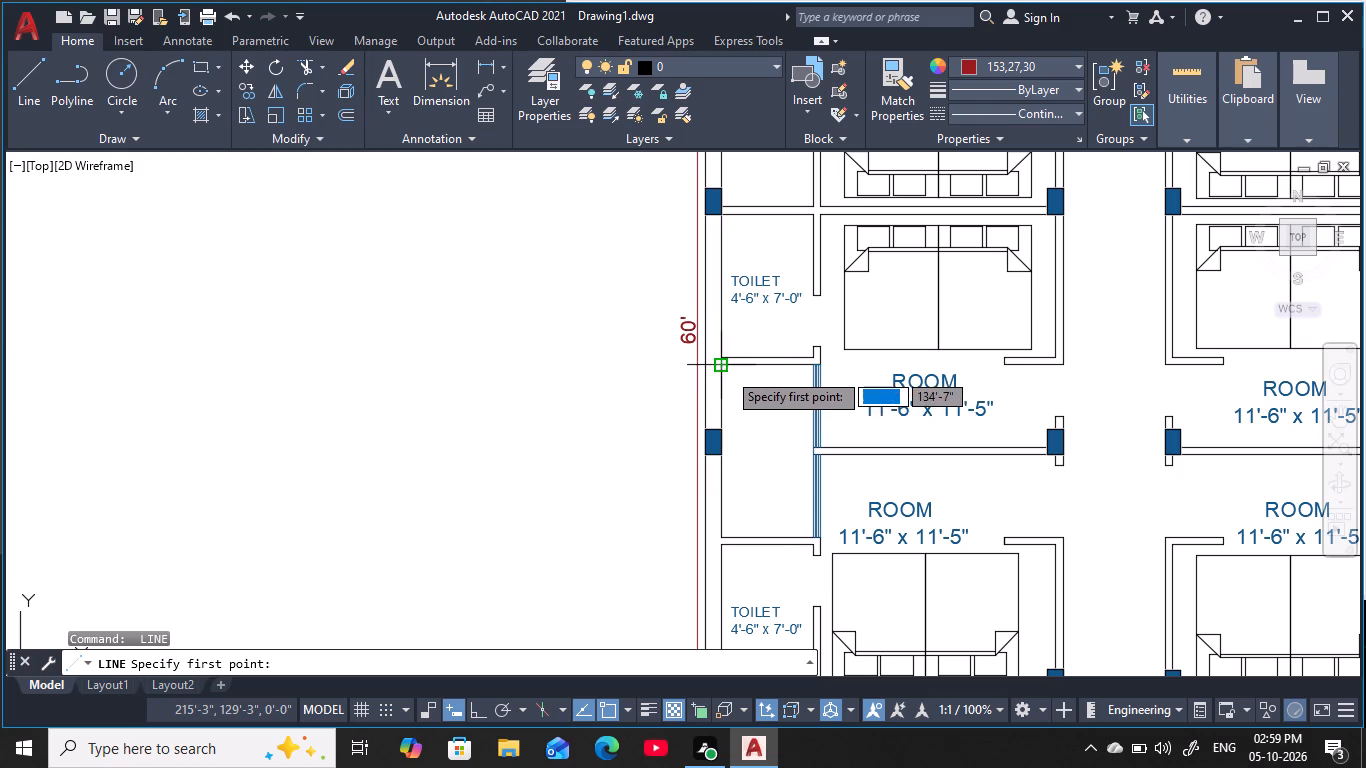
{"action": "left_click", "coordinate": [726, 370]}
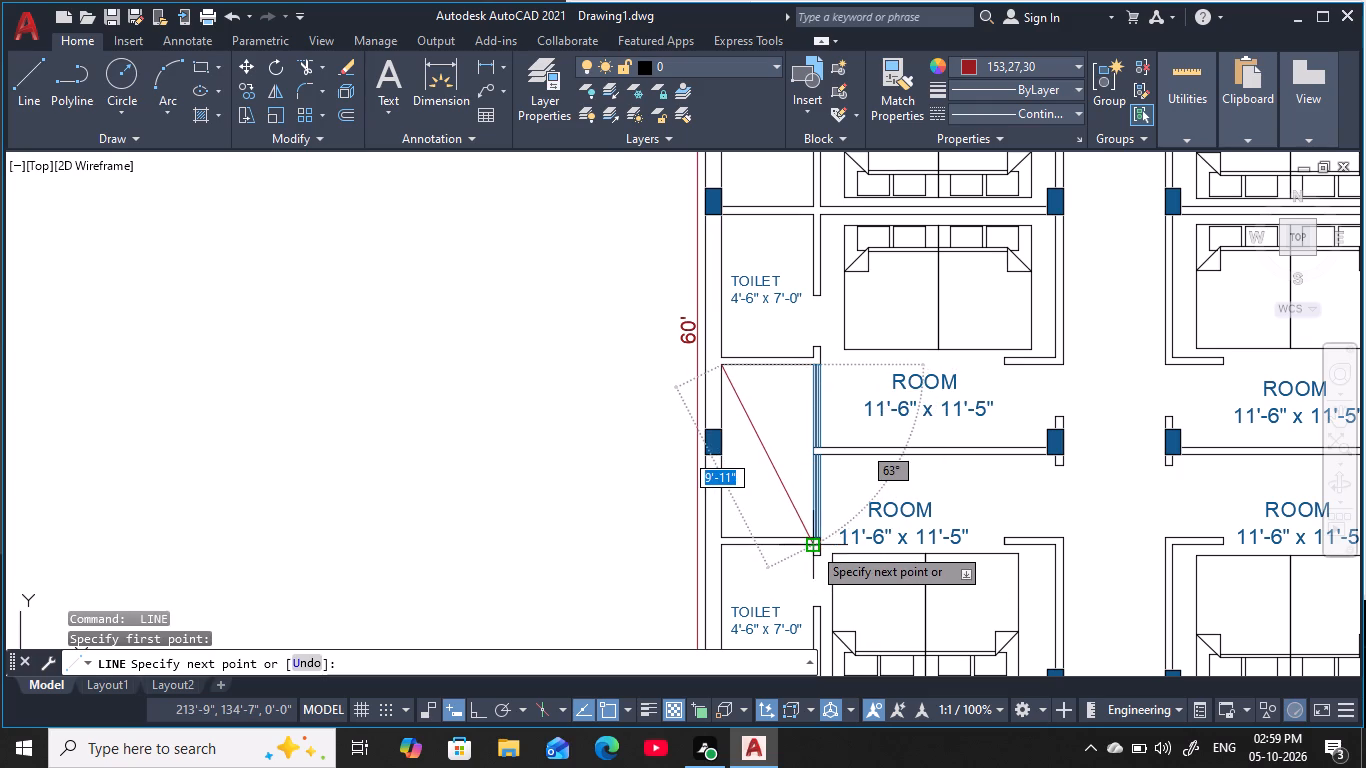
{"action": "scroll", "coordinate": [812, 546], "scroll_direction": "up", "scroll_amount": 3}
{"action": "left_click", "coordinate": [815, 517]}
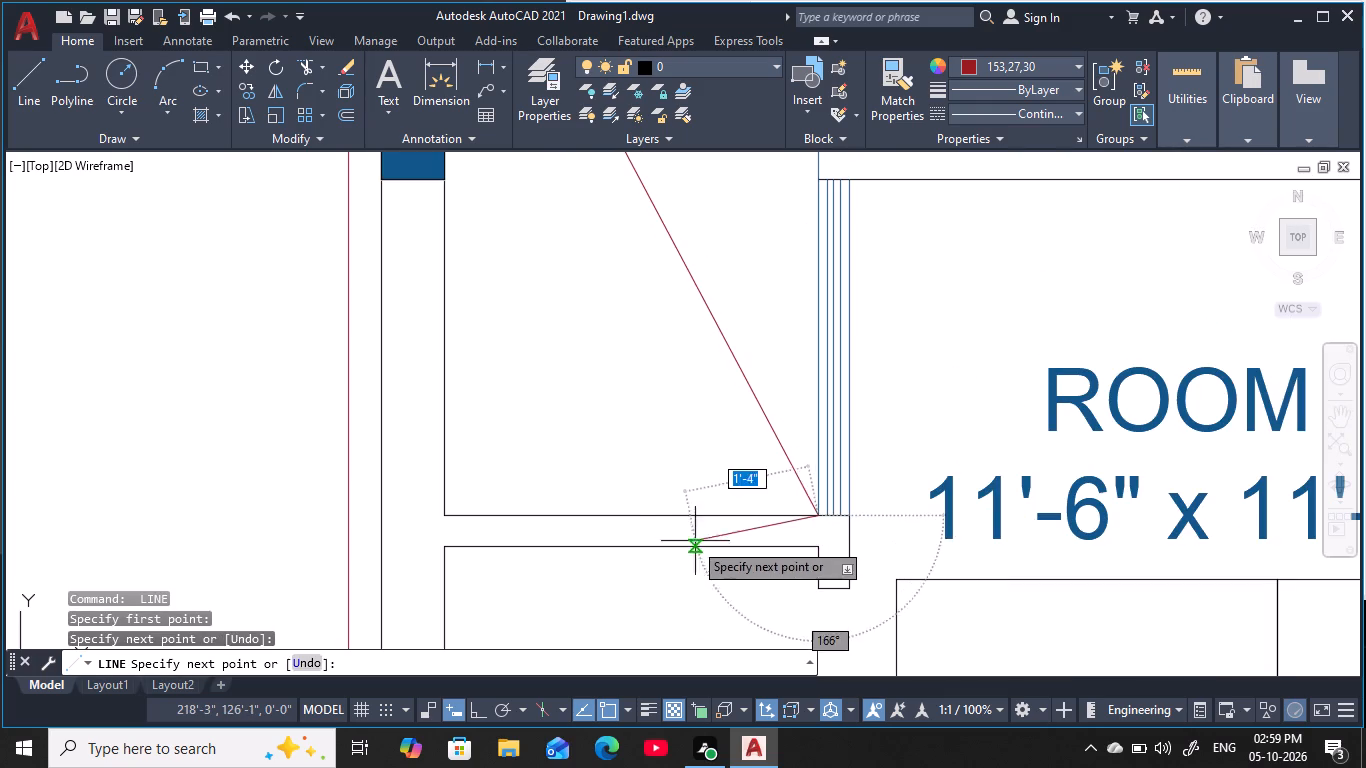
{"action": "key", "text": "Escape"}
{"action": "key", "text": "Escape"}
{"action": "key", "text": "Escape"}
{"action": "key", "text": "space"}
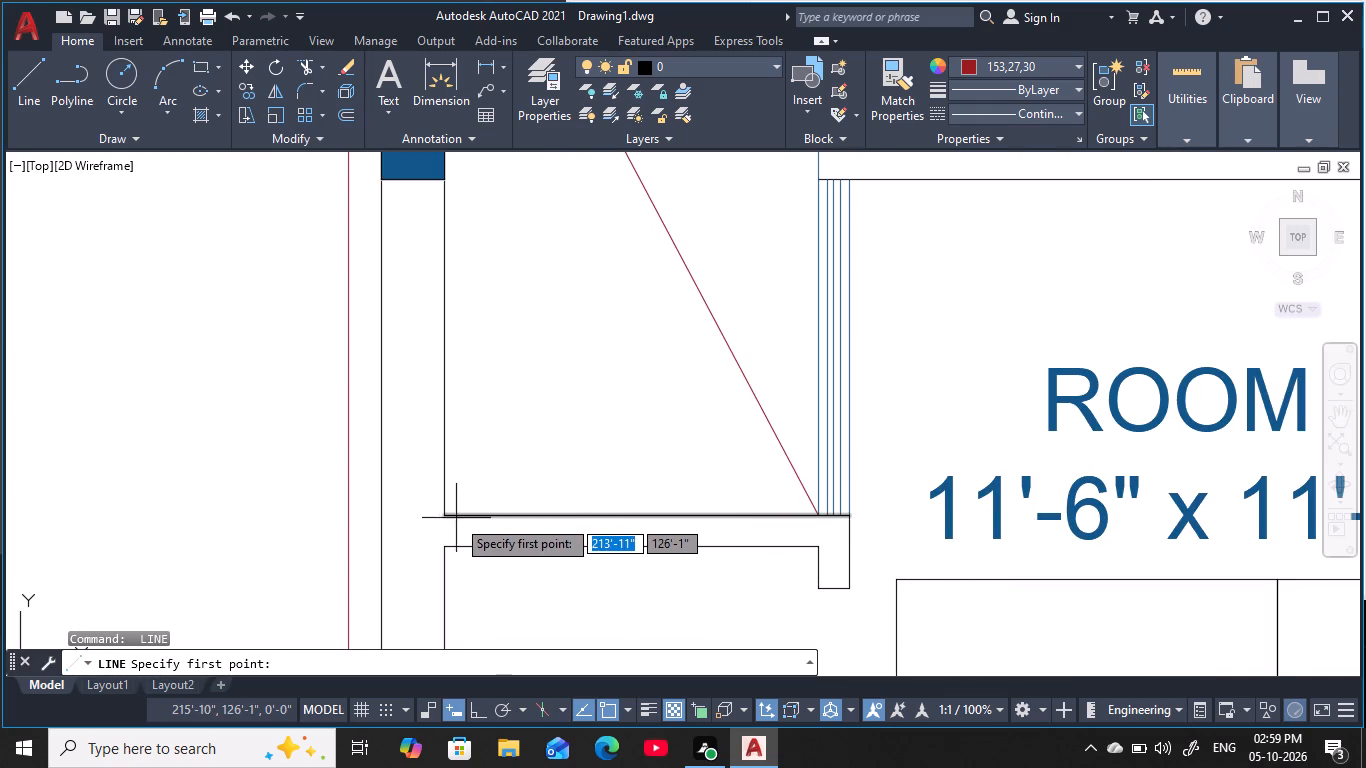
{"action": "left_click", "coordinate": [448, 514]}
{"action": "middle_click_drag", "start_coordinate": [597, 379], "coordinate": [435, 638]}
{"action": "middle_click_drag", "start_coordinate": [615, 395], "coordinate": [583, 715]}
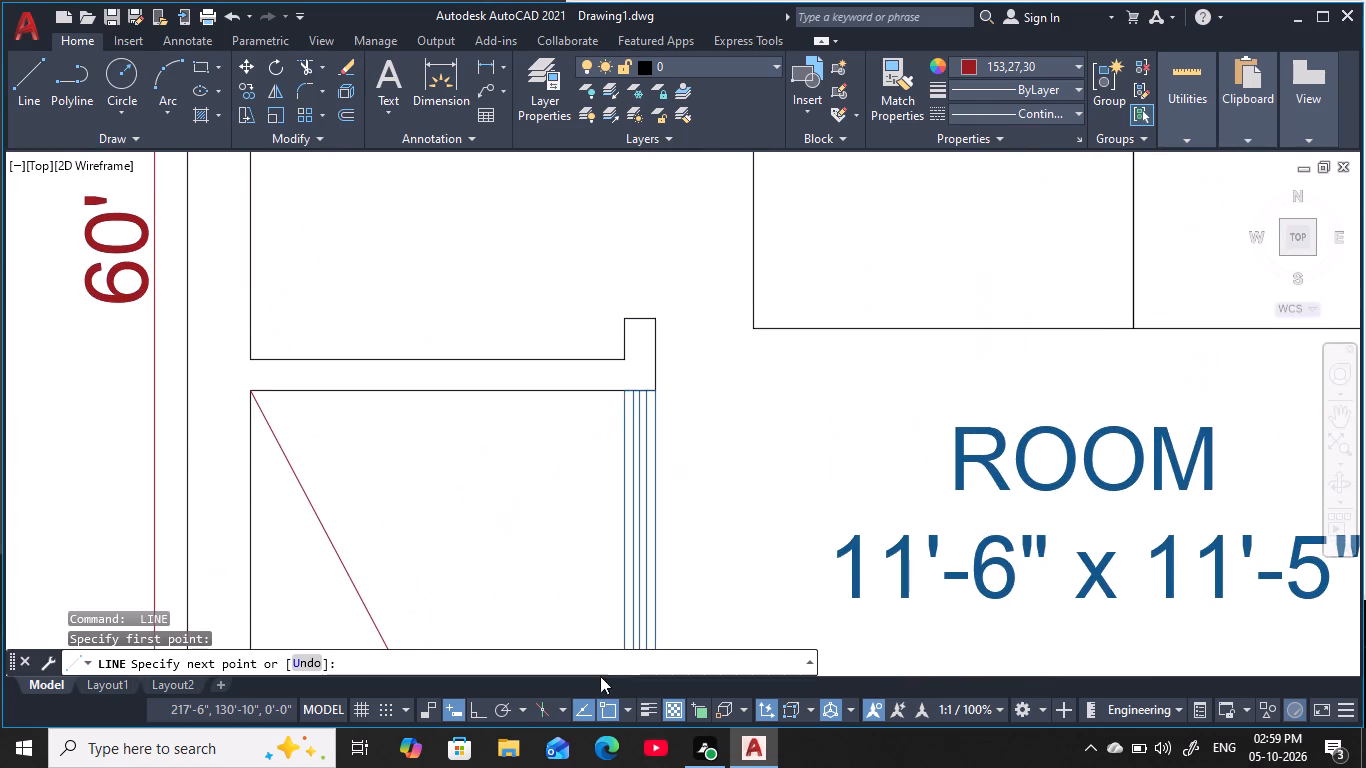
{"action": "left_click", "coordinate": [617, 393]}
{"action": "scroll", "coordinate": [530, 620], "scroll_direction": "down", "scroll_amount": 2}
{"action": "middle_click_drag", "start_coordinate": [556, 577], "coordinate": [554, 578]}
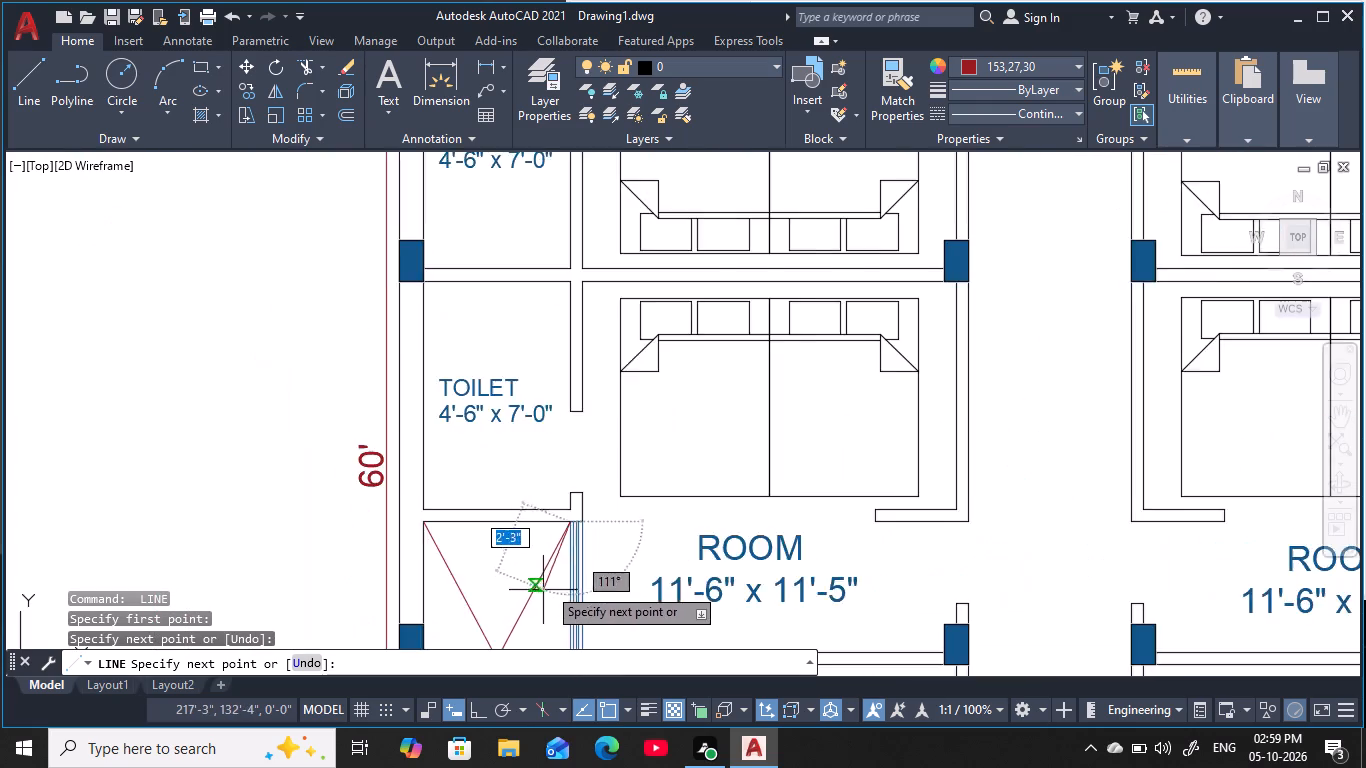
{"action": "middle_click_drag", "start_coordinate": [554, 578], "coordinate": [684, 439]}
{"action": "scroll", "coordinate": [692, 433], "scroll_direction": "down", "scroll_amount": 3}
{"action": "middle_click_drag", "start_coordinate": [691, 451], "coordinate": [678, 539]}
{"action": "key", "text": "Escape"}
{"action": "key", "text": "Escape"}
{"action": "key", "text": "Escape"}
{"action": "key", "text": "Escape"}
{"action": "key", "text": "Escape"}
Draw two crossing diagonal lines corner to corner in the unlabelled space between the two northern TOILETs along the west wall.
{"action": "scroll", "coordinate": [655, 454], "scroll_direction": "up", "scroll_amount": 2}
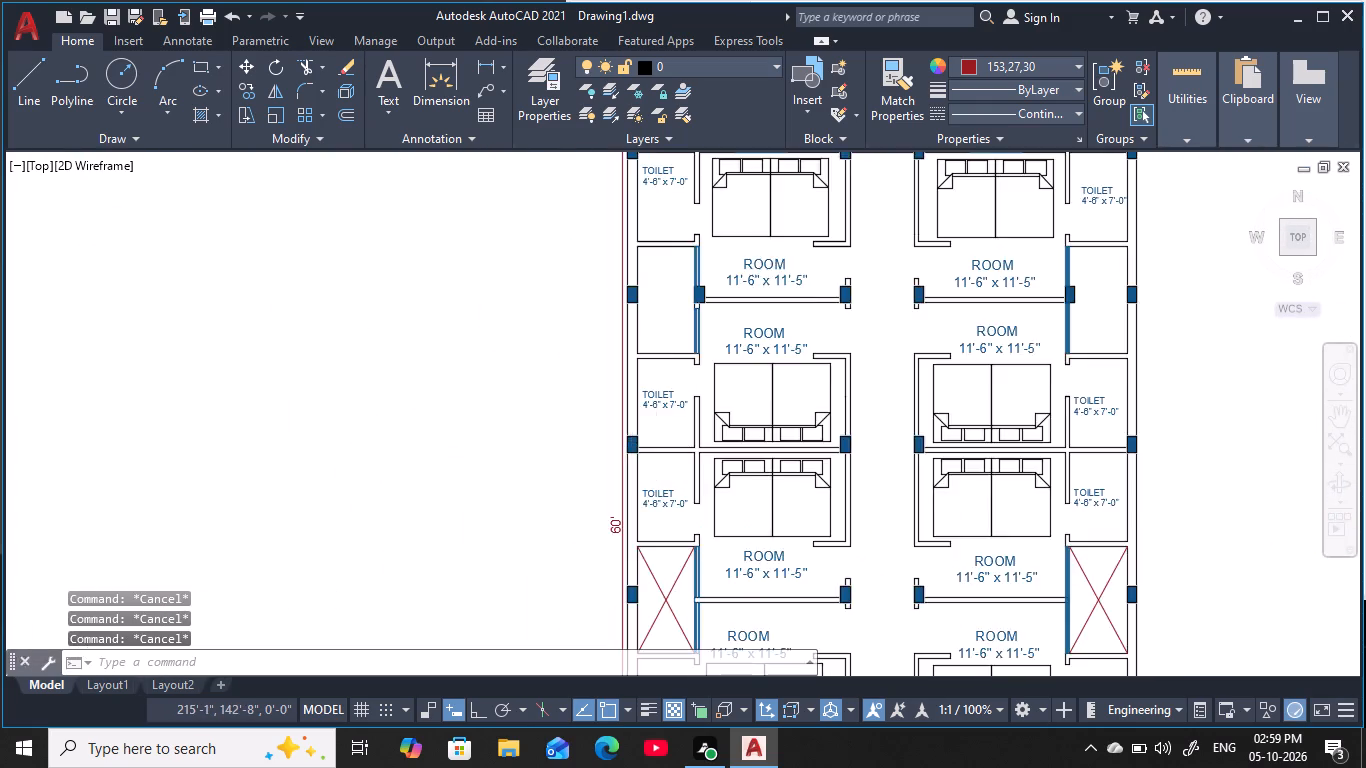
{"action": "middle_click_drag", "start_coordinate": [650, 445], "coordinate": [618, 688]}
{"action": "key", "text": "Escape"}
{"action": "scroll", "coordinate": [621, 685], "scroll_direction": "up", "scroll_amount": 1}
{"action": "key", "text": "Escape"}
{"action": "key", "text": "space"}
{"action": "scroll", "coordinate": [614, 407], "scroll_direction": "up", "scroll_amount": 2}
{"action": "middle_click_drag", "start_coordinate": [614, 414], "coordinate": [615, 423]}
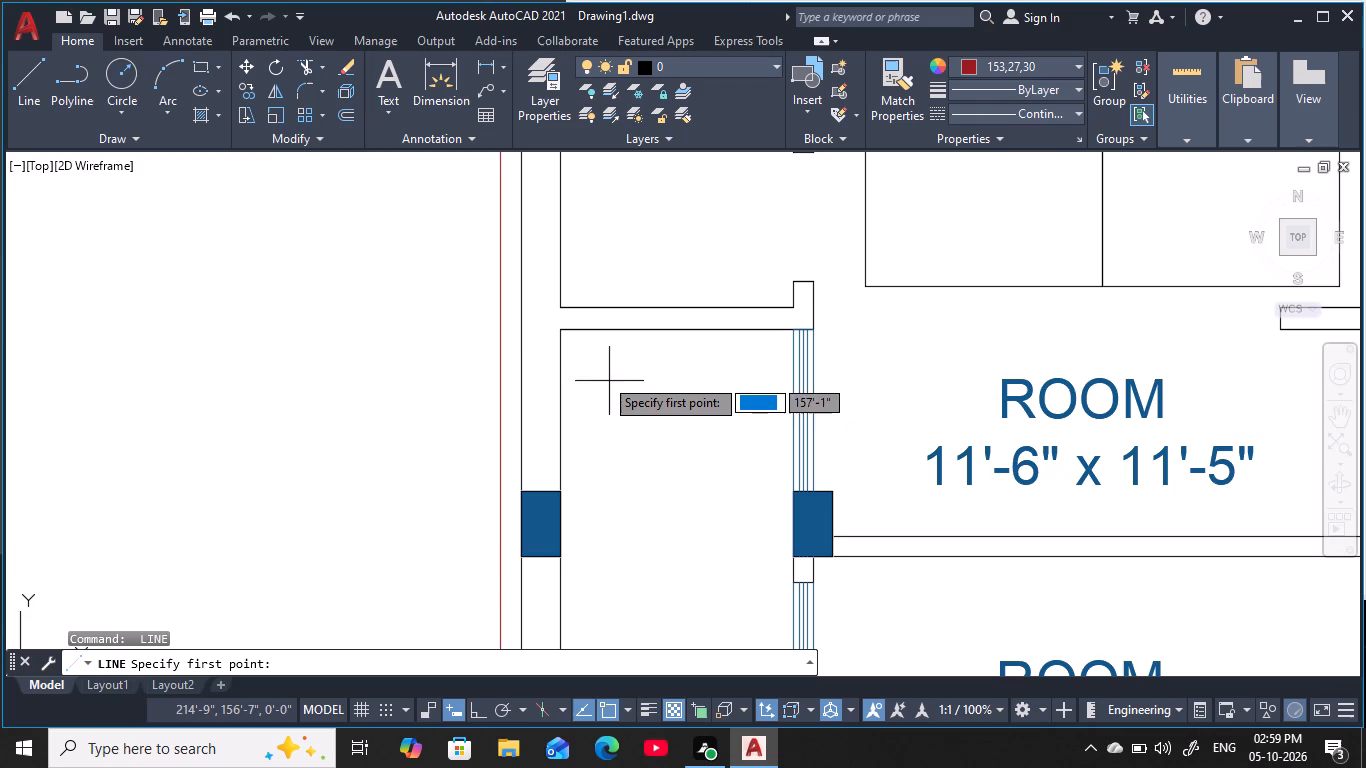
{"action": "left_click", "coordinate": [560, 337]}
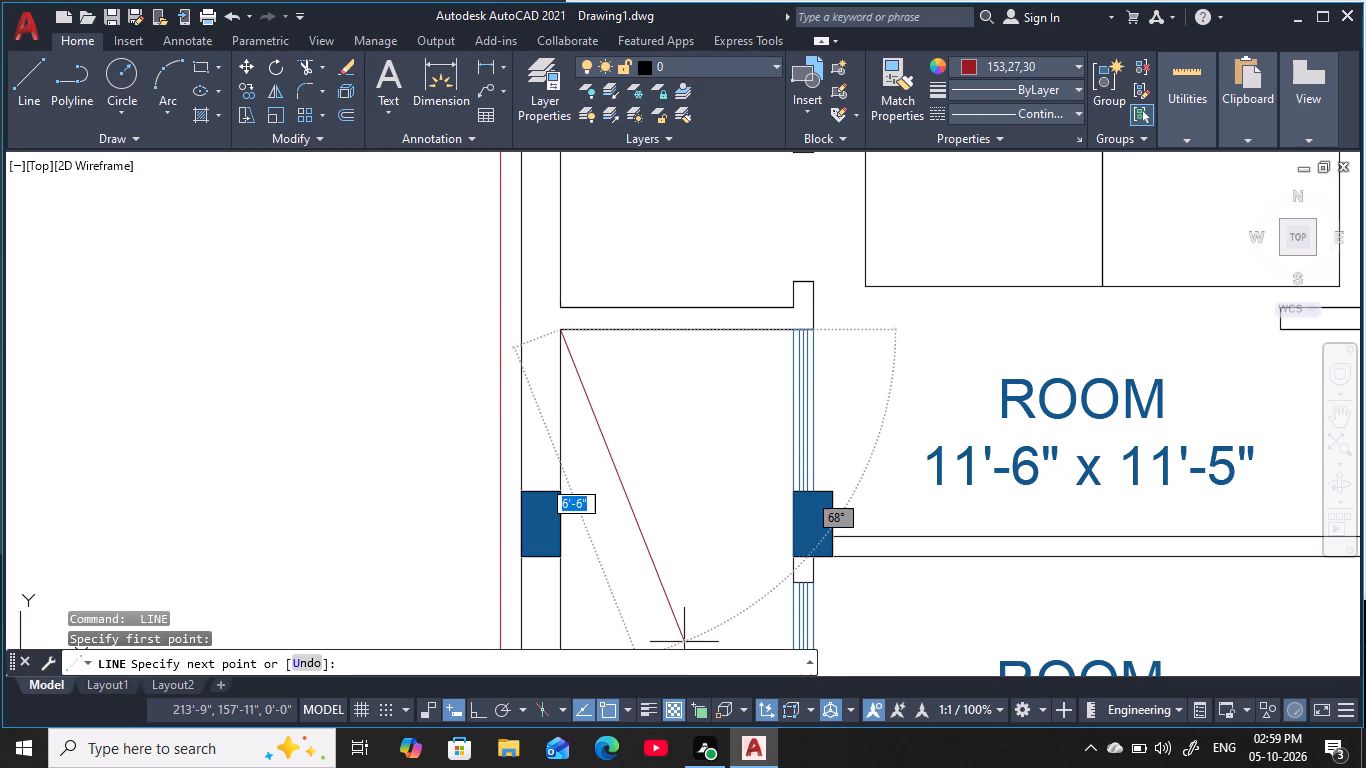
{"action": "middle_click_drag", "start_coordinate": [695, 671], "coordinate": [629, 373]}
{"action": "middle_click_drag", "start_coordinate": [718, 533], "coordinate": [591, 268]}
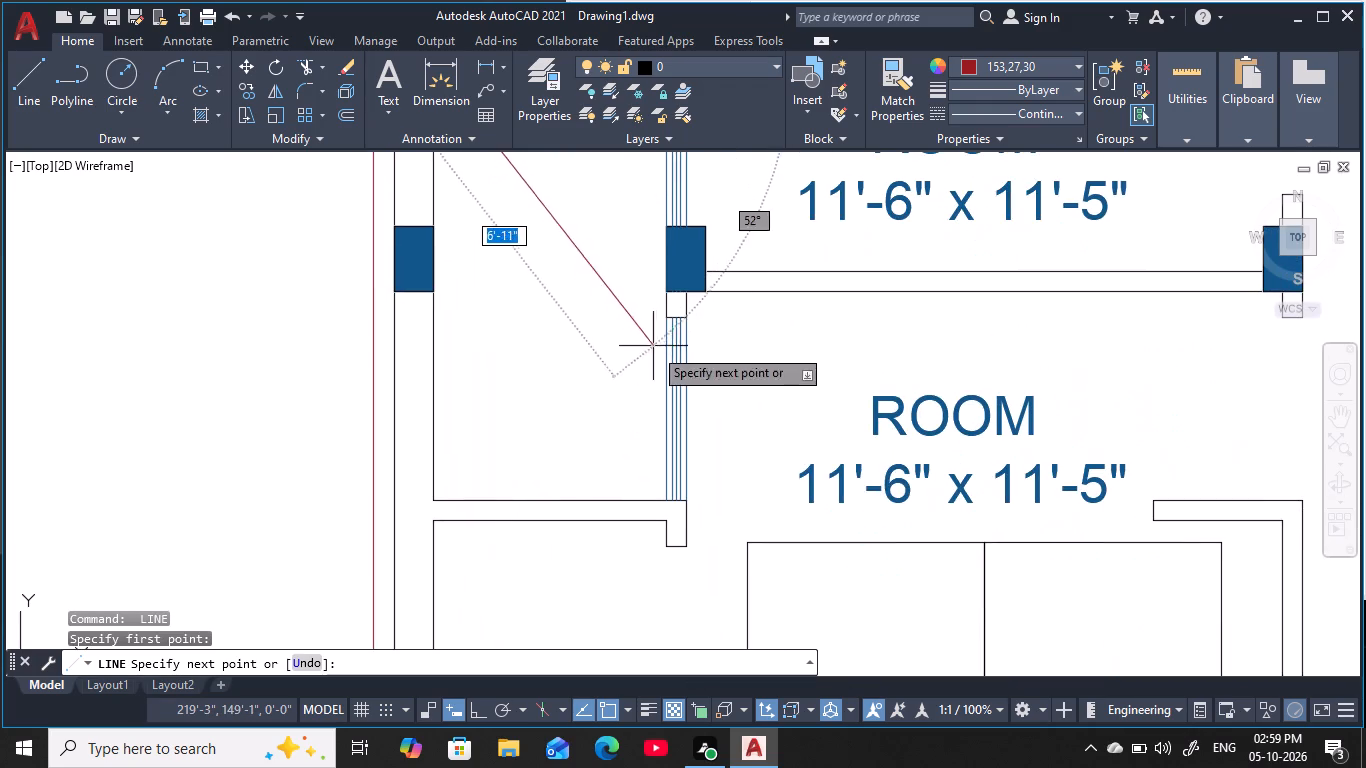
{"action": "left_click", "coordinate": [668, 498]}
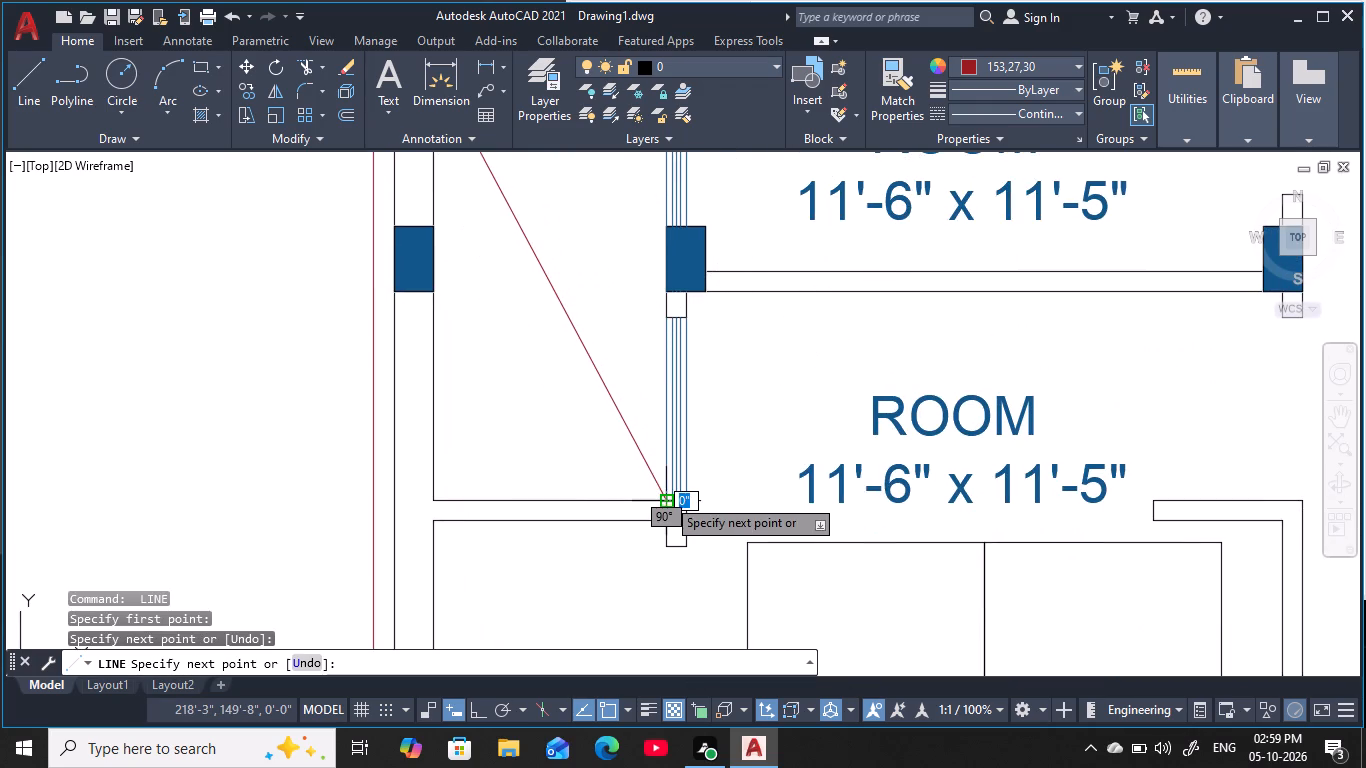
{"action": "key", "text": "Escape"}
{"action": "key", "text": "Escape"}
{"action": "key", "text": "Escape"}
{"action": "middle_click_drag", "start_coordinate": [517, 303], "coordinate": [534, 442]}
{"action": "key", "text": "space"}
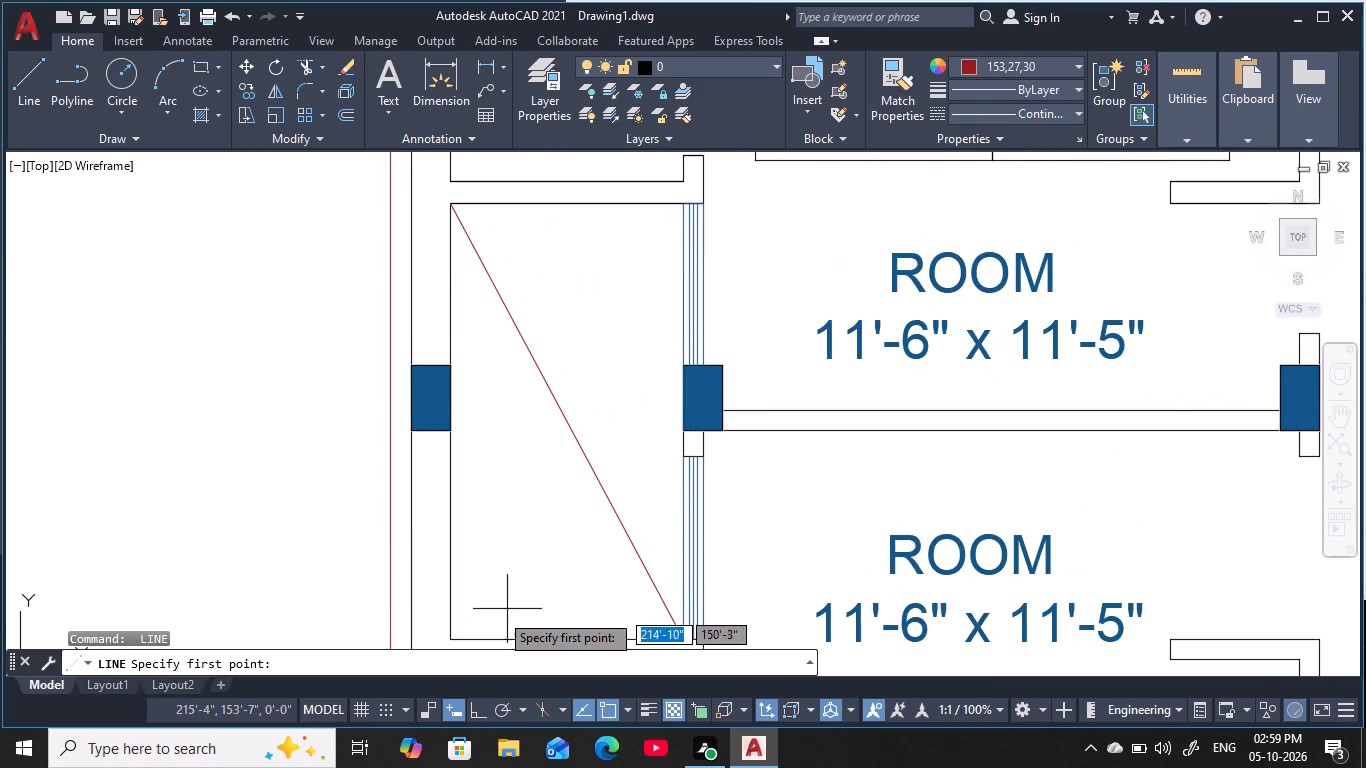
{"action": "left_click", "coordinate": [448, 637]}
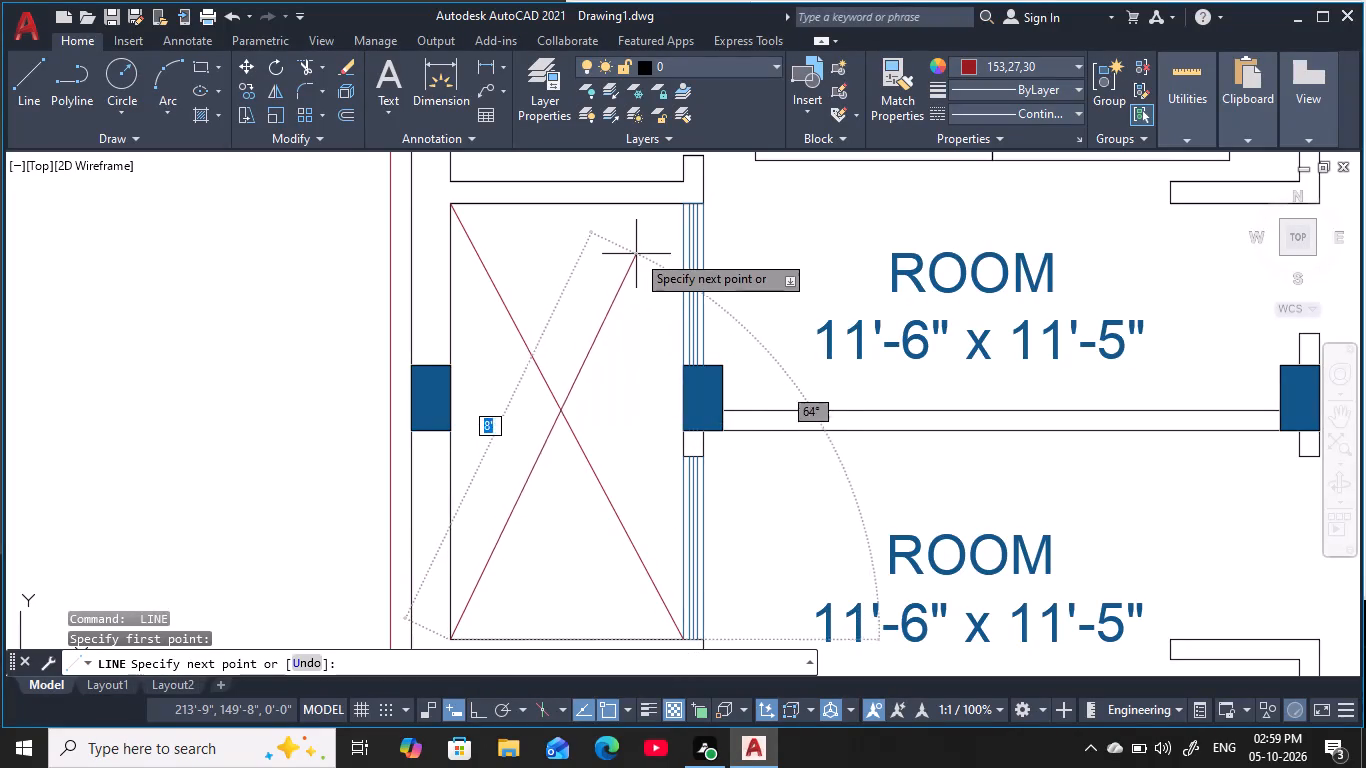
{"action": "left_click", "coordinate": [679, 205]}
{"action": "key", "text": "Escape"}
{"action": "scroll", "coordinate": [597, 409], "scroll_direction": "down", "scroll_amount": 2}
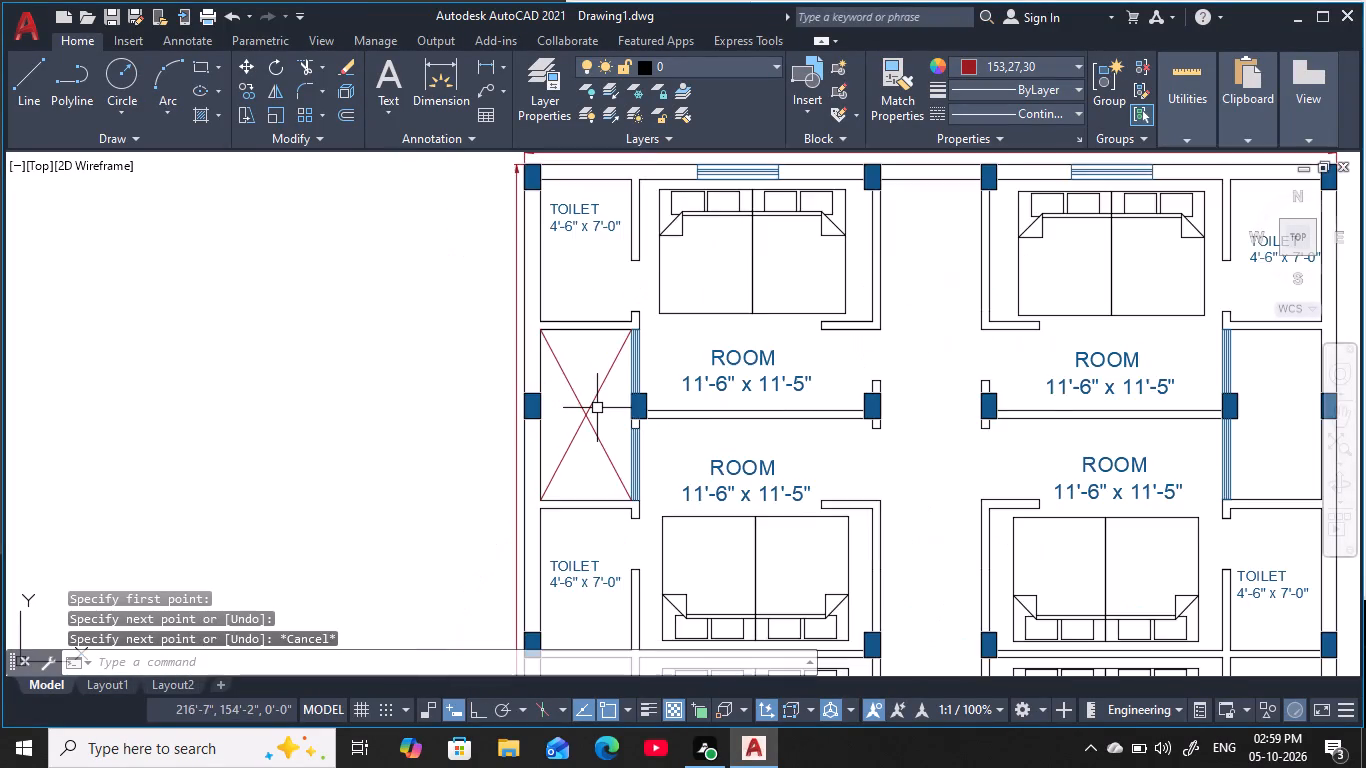
{"action": "key", "text": "Escape"}
{"action": "scroll", "coordinate": [601, 418], "scroll_direction": "down", "scroll_amount": 1}
{"action": "key", "text": "Escape"}
{"action": "key", "text": "Escape"}
{"action": "key", "text": "Escape"}
{"action": "key", "text": "Escape"}
Draw two crossing diagonal lines corner to corner in the unlabelled space between the two northern TOILETs along the east wall.
{"action": "key", "text": "space"}
{"action": "middle_click_drag", "start_coordinate": [960, 403], "coordinate": [796, 403]}
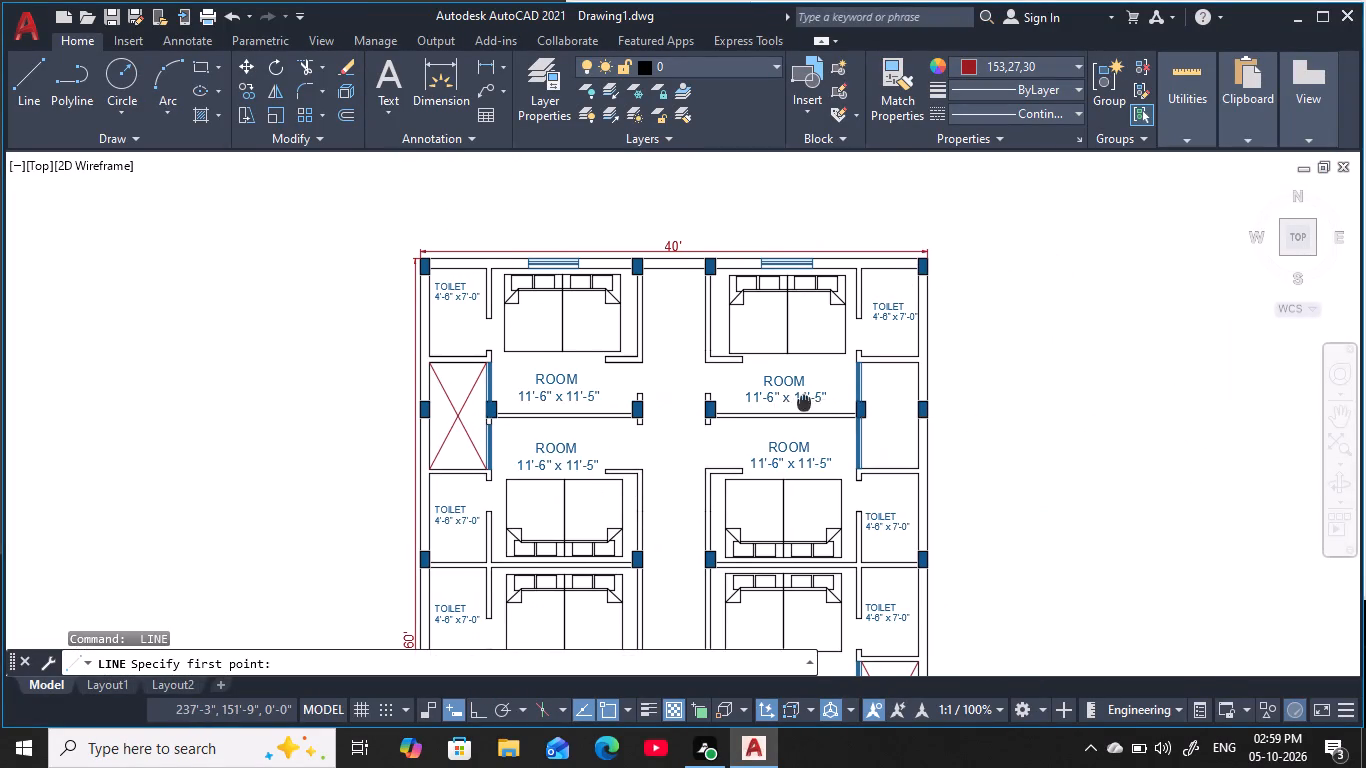
{"action": "middle_click_drag", "start_coordinate": [796, 403], "coordinate": [775, 403]}
{"action": "scroll", "coordinate": [845, 374], "scroll_direction": "up", "scroll_amount": 4}
{"action": "middle_click", "coordinate": [815, 394]}
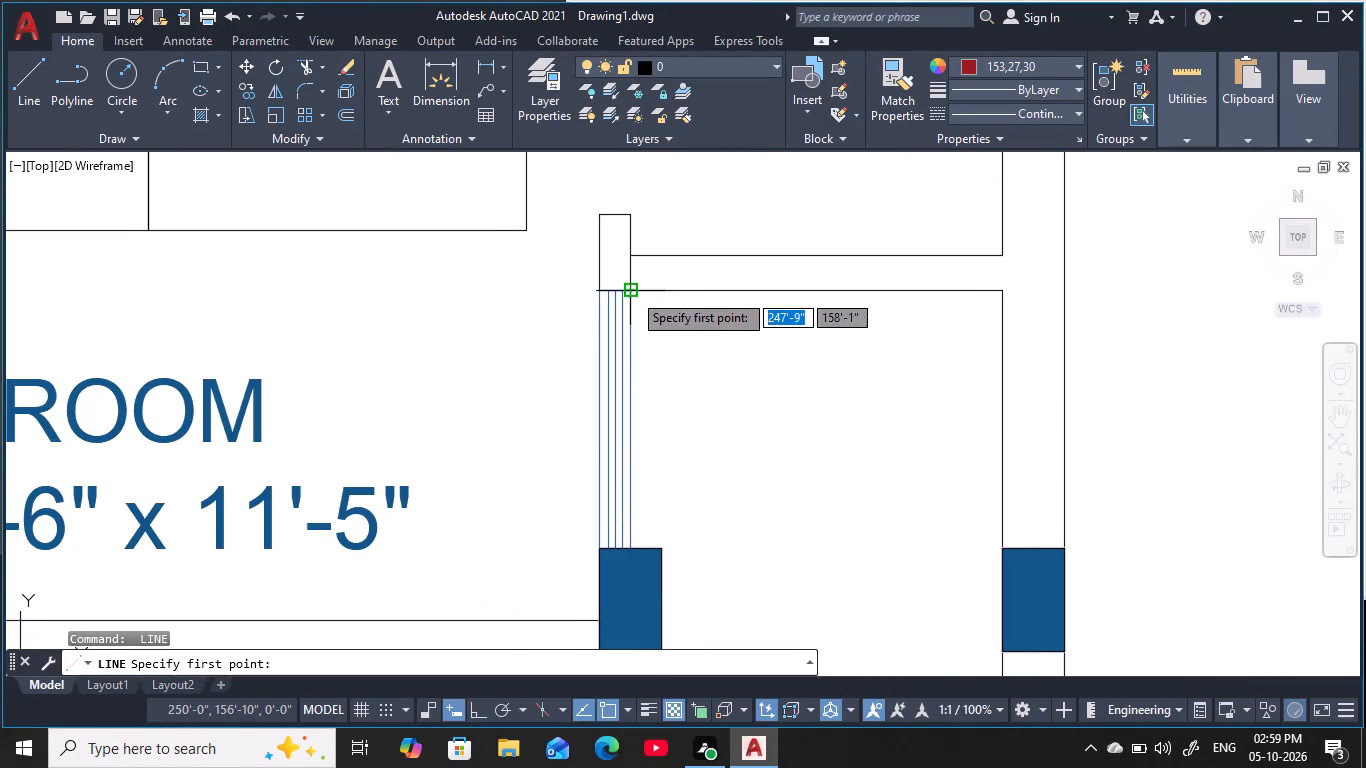
{"action": "left_click", "coordinate": [632, 292]}
{"action": "middle_click_drag", "start_coordinate": [801, 500], "coordinate": [739, 368]}
{"action": "scroll", "coordinate": [716, 344], "scroll_direction": "down", "scroll_amount": 3}
{"action": "middle_click_drag", "start_coordinate": [779, 461], "coordinate": [770, 387]}
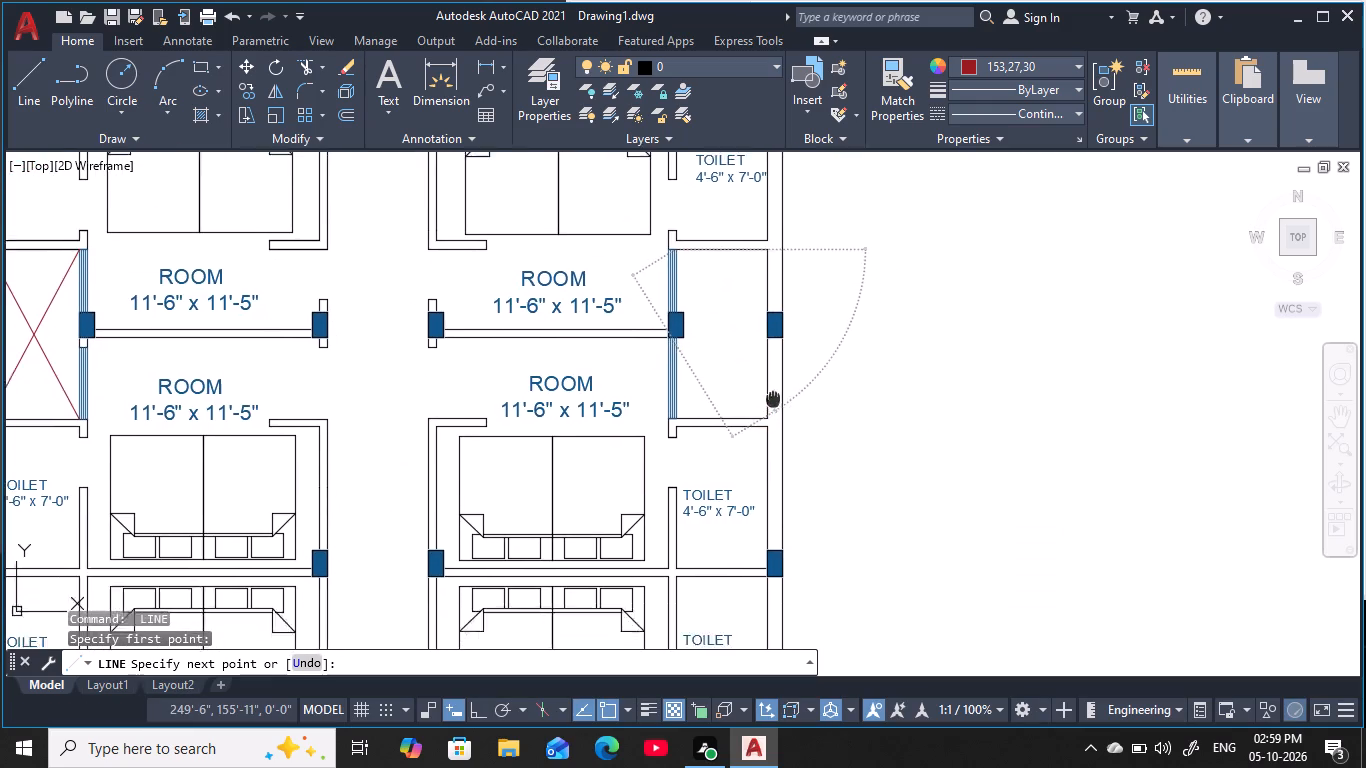
{"action": "scroll", "coordinate": [769, 383], "scroll_direction": "up", "scroll_amount": 3}
{"action": "left_click", "coordinate": [745, 429]}
{"action": "scroll", "coordinate": [691, 389], "scroll_direction": "down", "scroll_amount": 2}
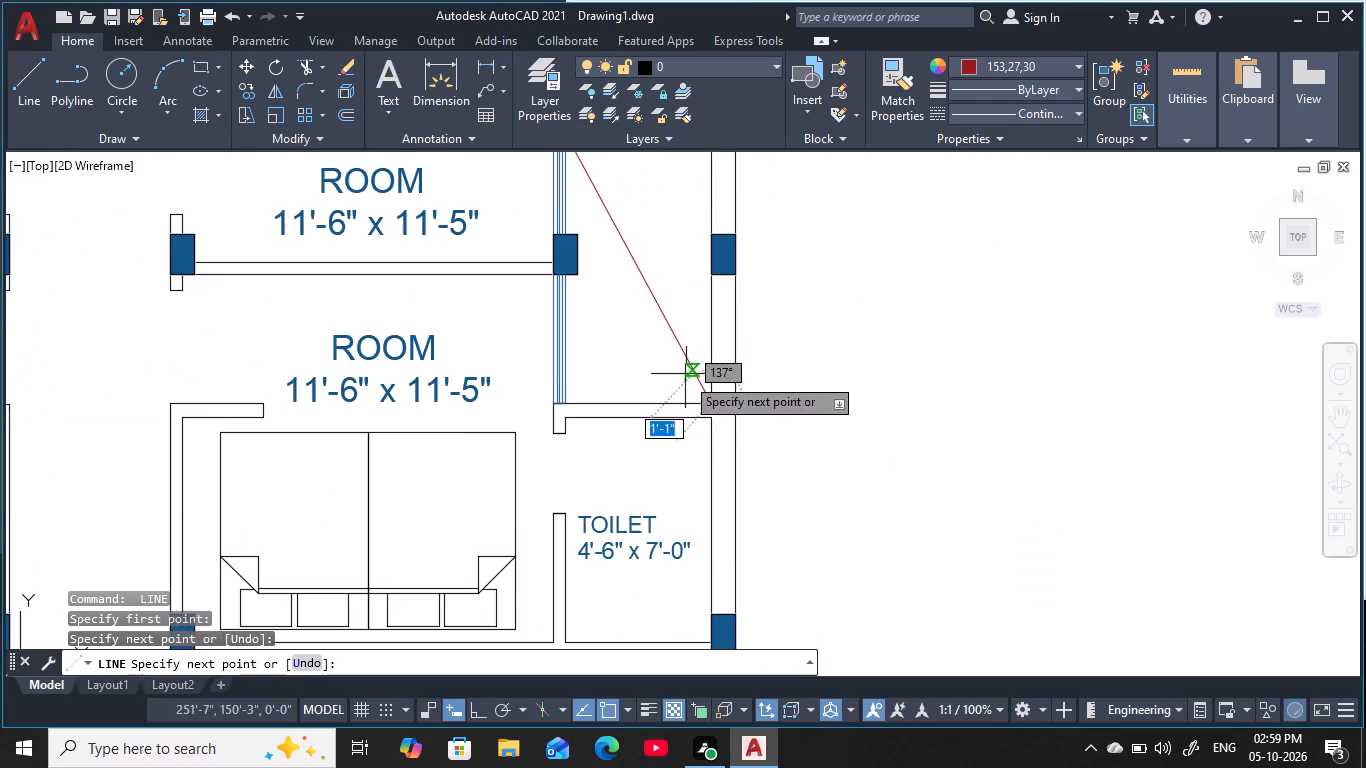
{"action": "middle_click_drag", "start_coordinate": [684, 371], "coordinate": [760, 461]}
{"action": "key", "text": "Escape"}
{"action": "key", "text": "Escape"}
{"action": "key", "text": "Escape"}
{"action": "key", "text": "space"}
{"action": "scroll", "coordinate": [639, 492], "scroll_direction": "up", "scroll_amount": 2}
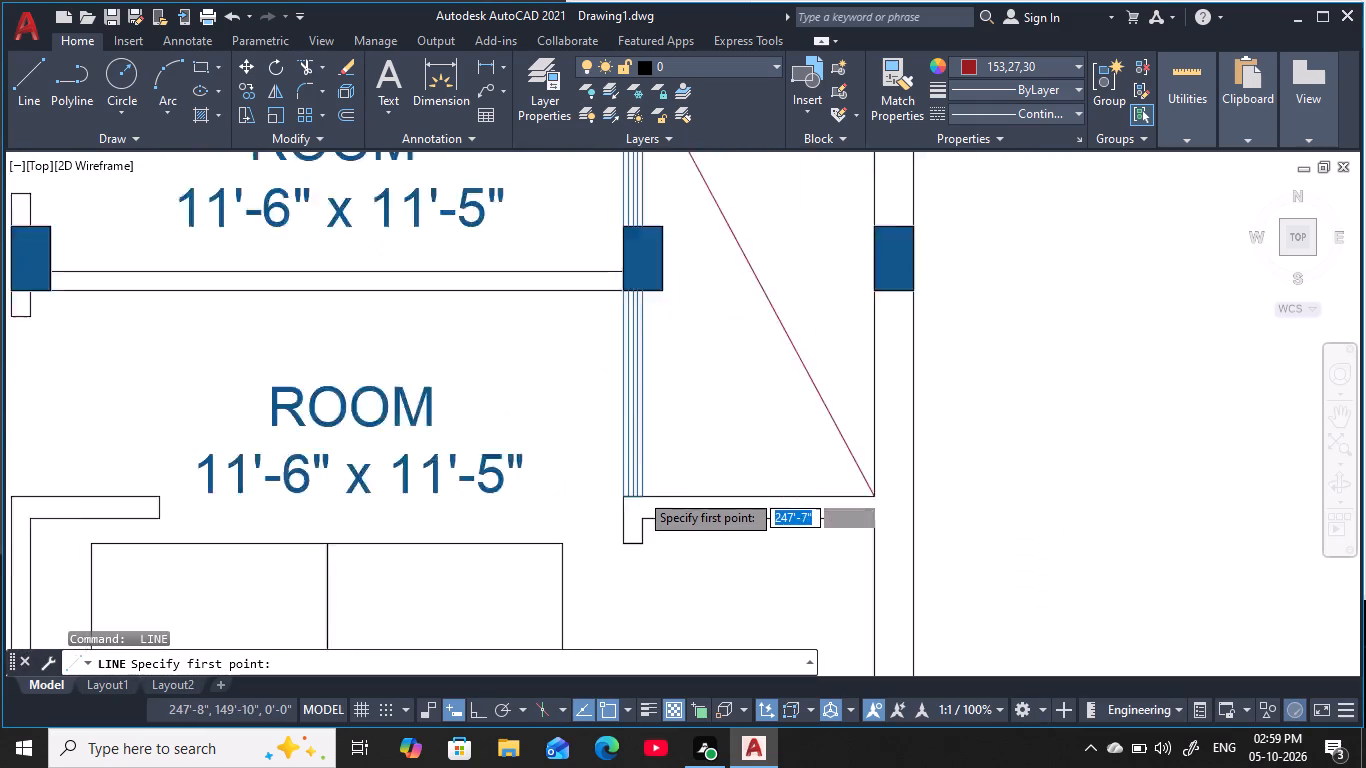
{"action": "left_click", "coordinate": [648, 501]}
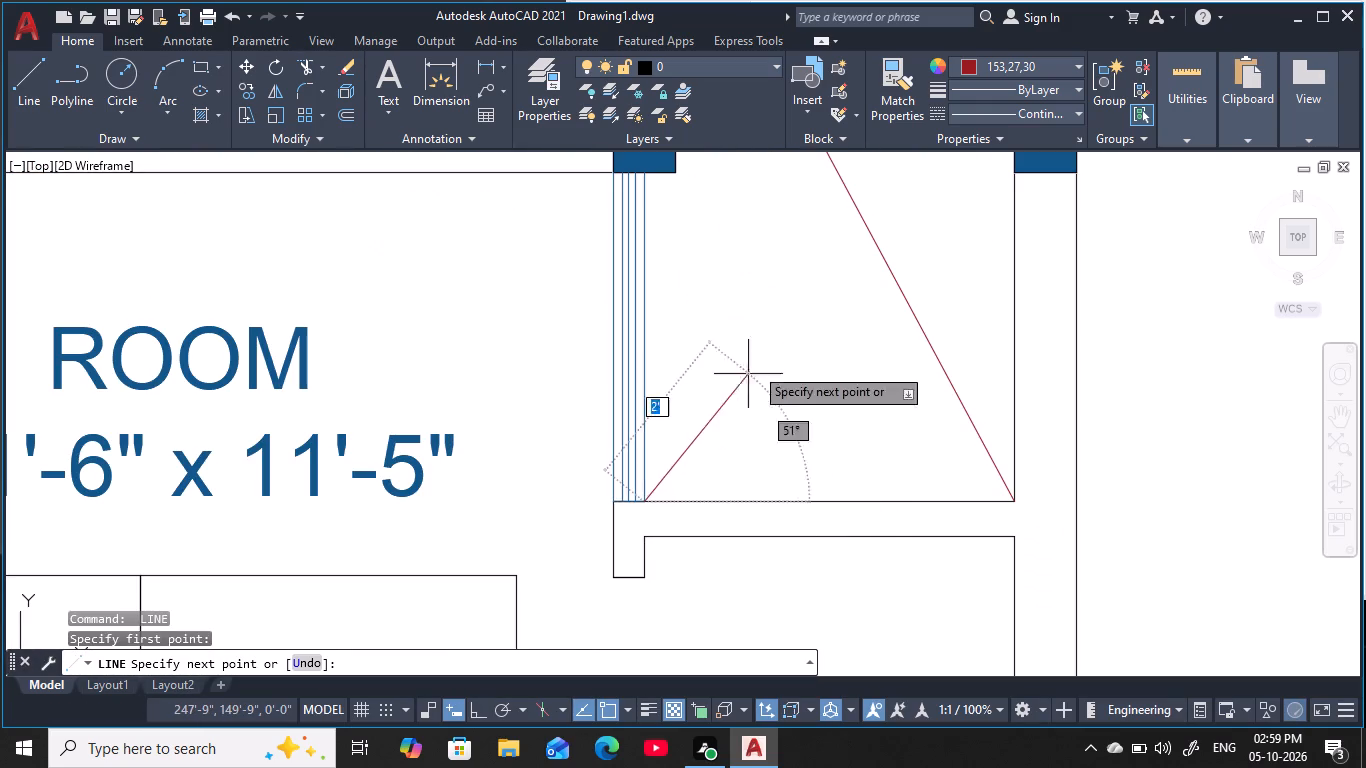
{"action": "middle_click_drag", "start_coordinate": [777, 325], "coordinate": [610, 561]}
{"action": "middle_click_drag", "start_coordinate": [741, 335], "coordinate": [655, 496]}
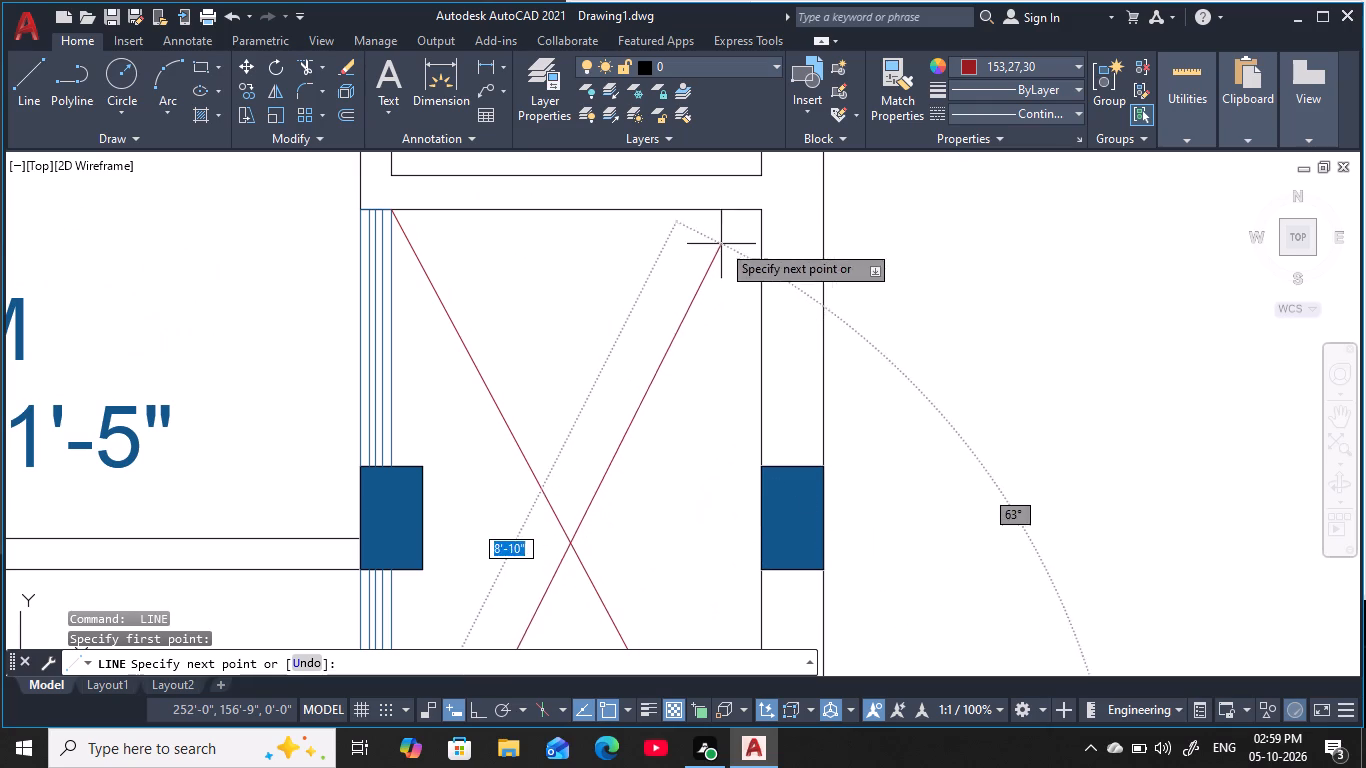
{"action": "left_click", "coordinate": [756, 212]}
{"action": "key", "text": "Escape"}
{"action": "key", "text": "Escape"}
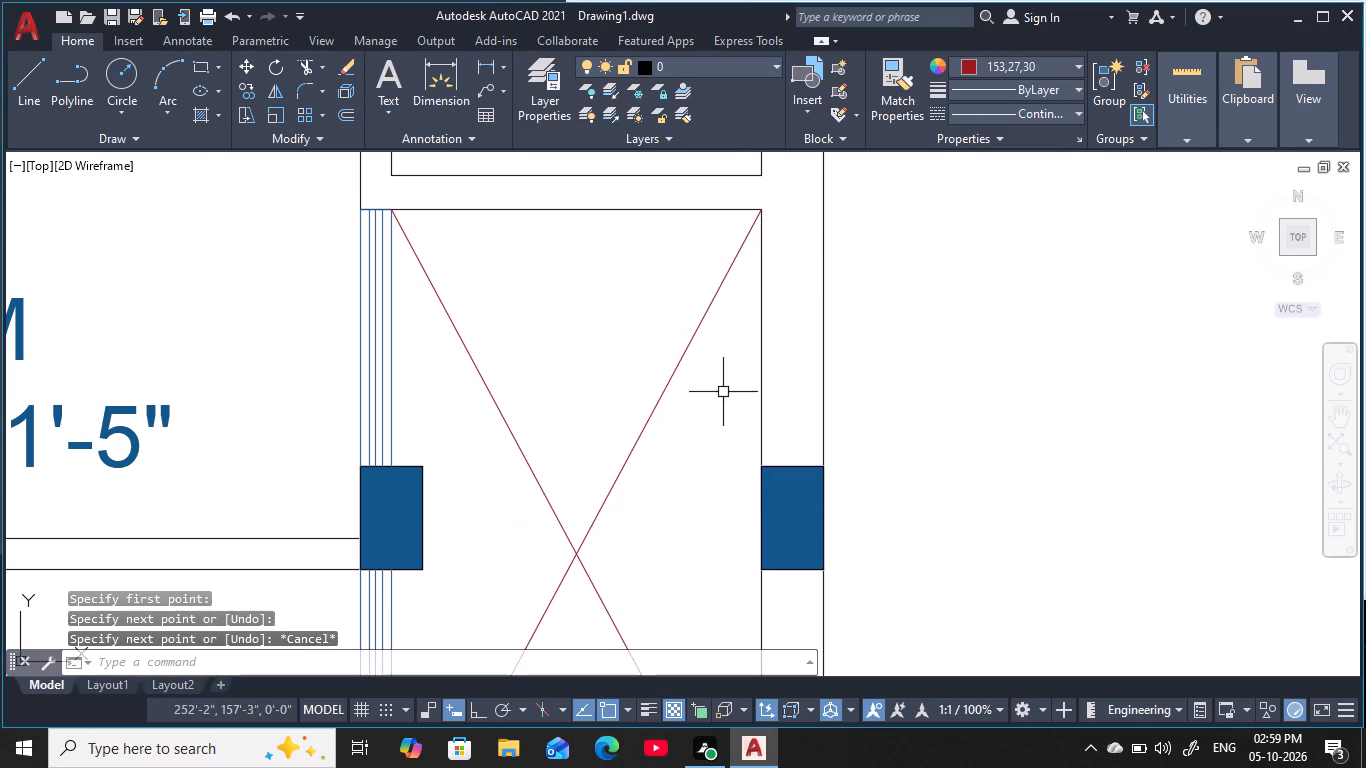
{"action": "key", "text": "Escape"}
{"action": "scroll", "coordinate": [702, 425], "scroll_direction": "down", "scroll_amount": 3}
{"action": "middle_click_drag", "start_coordinate": [702, 426], "coordinate": [969, 363]}
{"action": "scroll", "coordinate": [937, 360], "scroll_direction": "down", "scroll_amount": 1}
{"action": "key", "text": "Escape"}
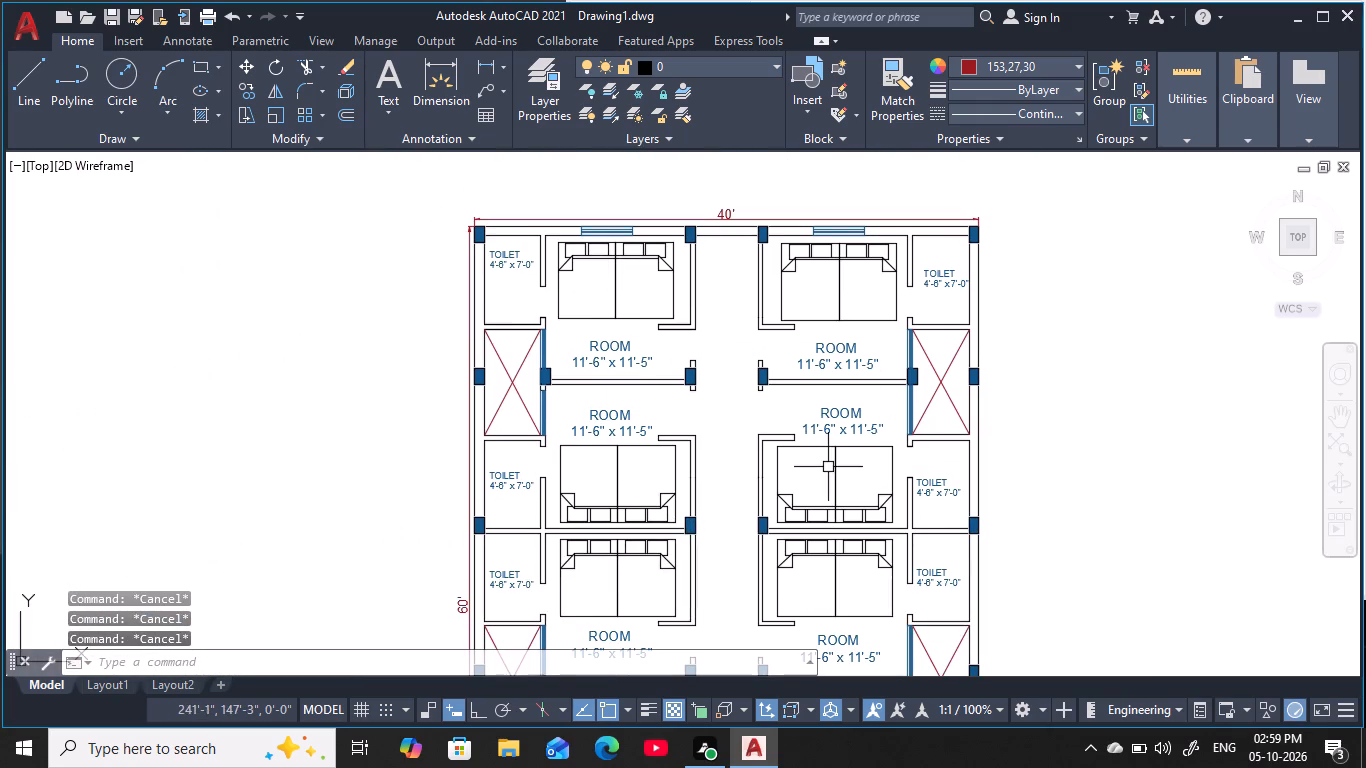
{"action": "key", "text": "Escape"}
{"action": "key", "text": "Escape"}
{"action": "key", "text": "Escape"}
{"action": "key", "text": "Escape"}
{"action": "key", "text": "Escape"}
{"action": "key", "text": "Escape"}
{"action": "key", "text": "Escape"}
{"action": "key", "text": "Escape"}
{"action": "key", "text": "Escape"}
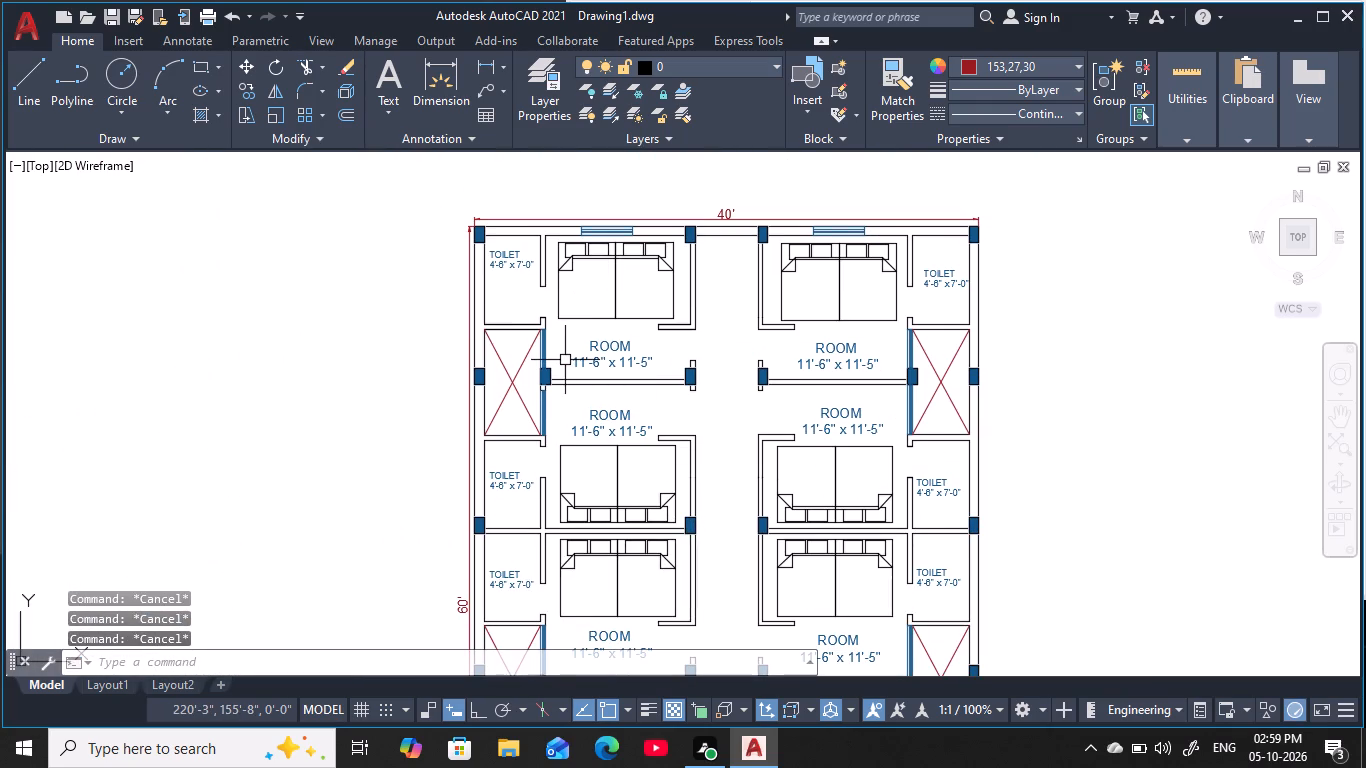
Open DesignCenter and browse the sample DesignCenter folder to the blocks of House Designer.dwg.
{"action": "key", "text": "ctrl+2"}
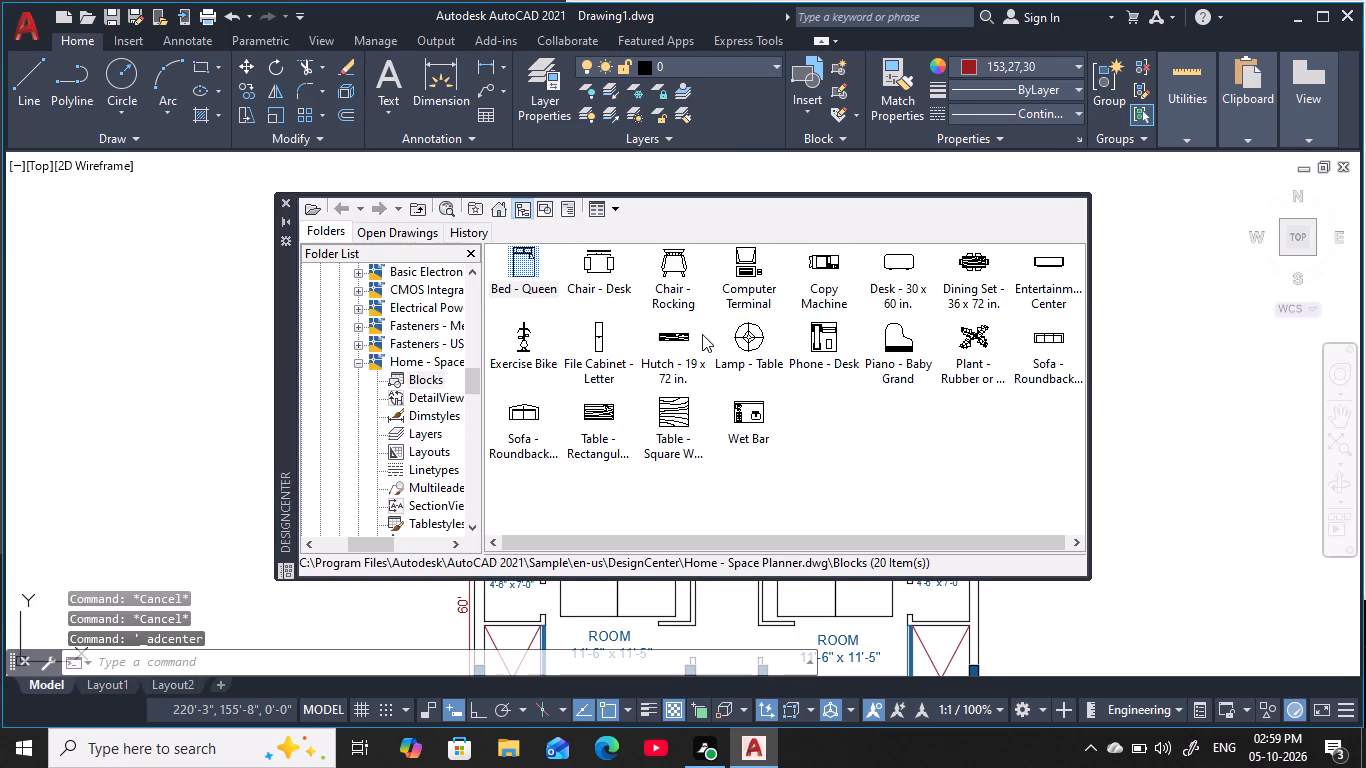
{"action": "left_click", "coordinate": [499, 213]}
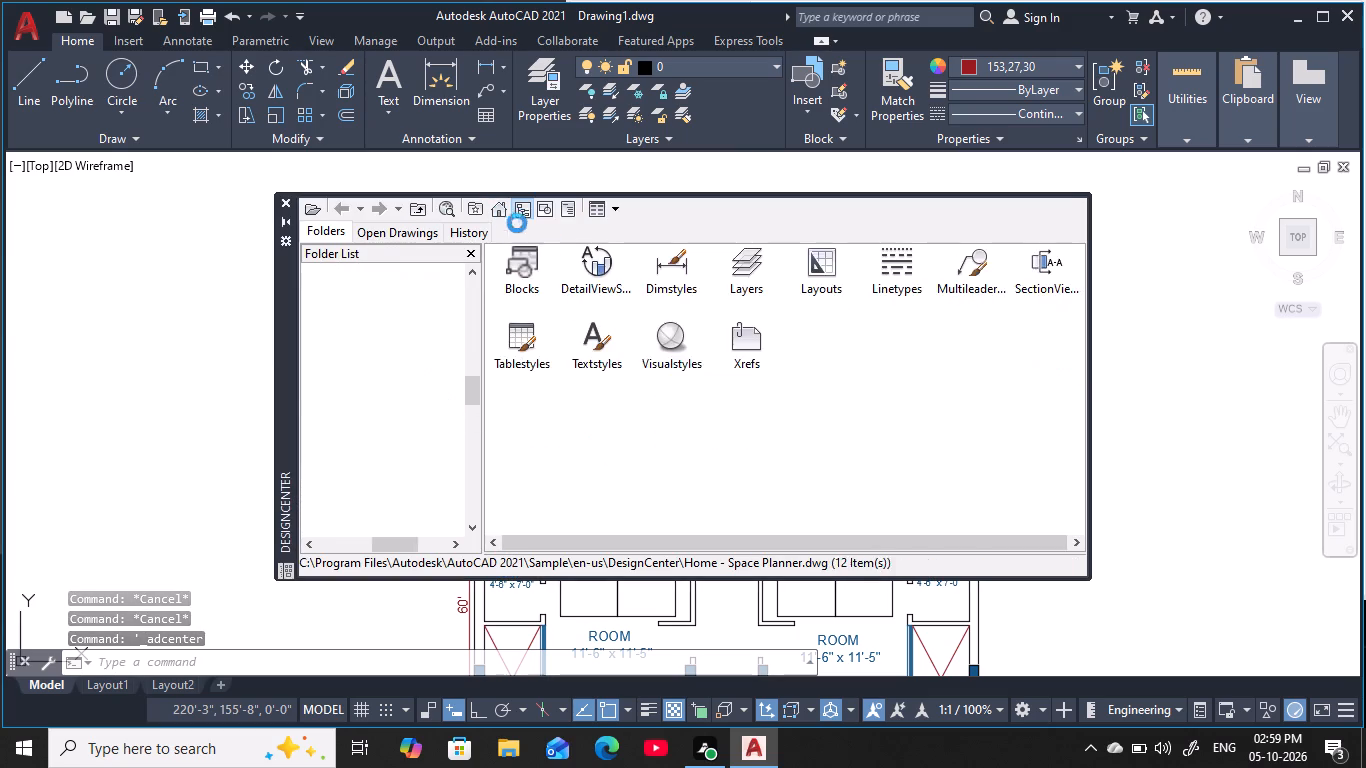
{"action": "double_click", "coordinate": [659, 270]}
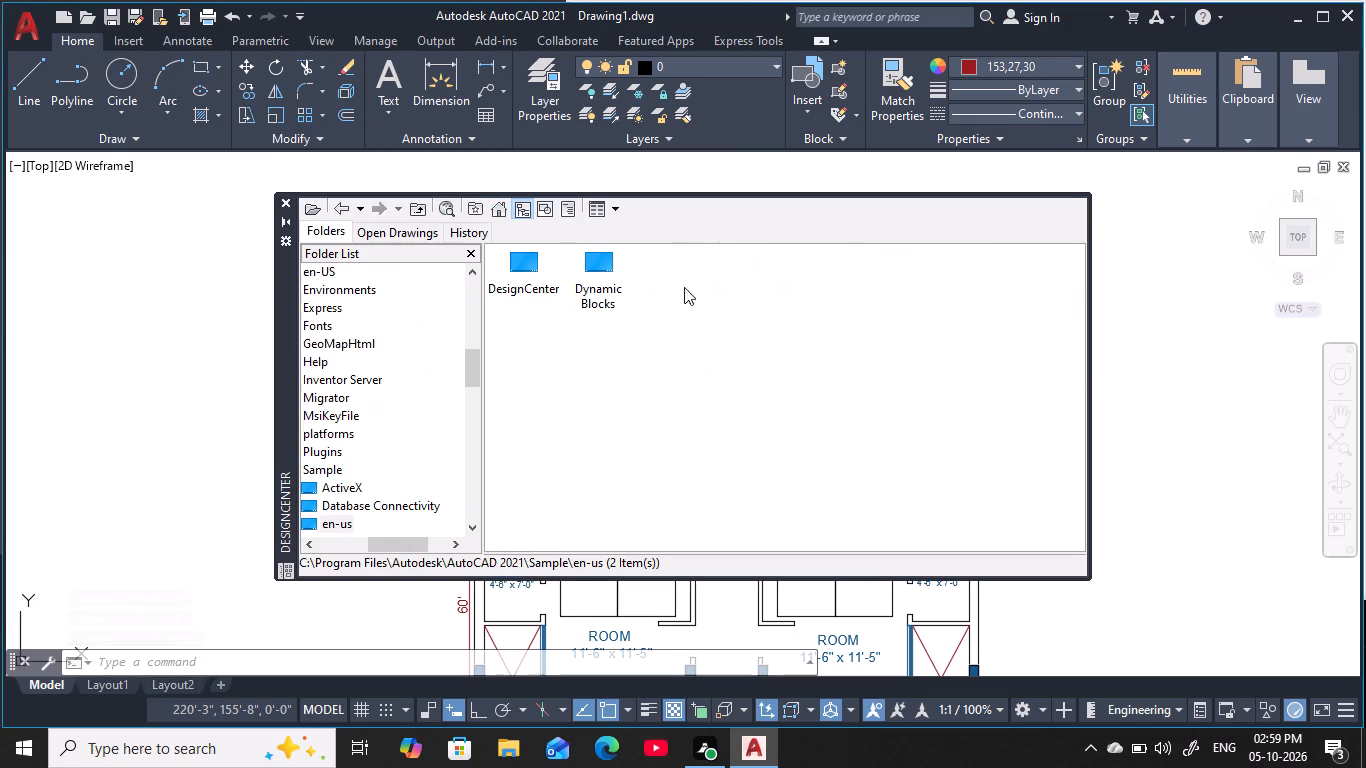
{"action": "double_click", "coordinate": [537, 260]}
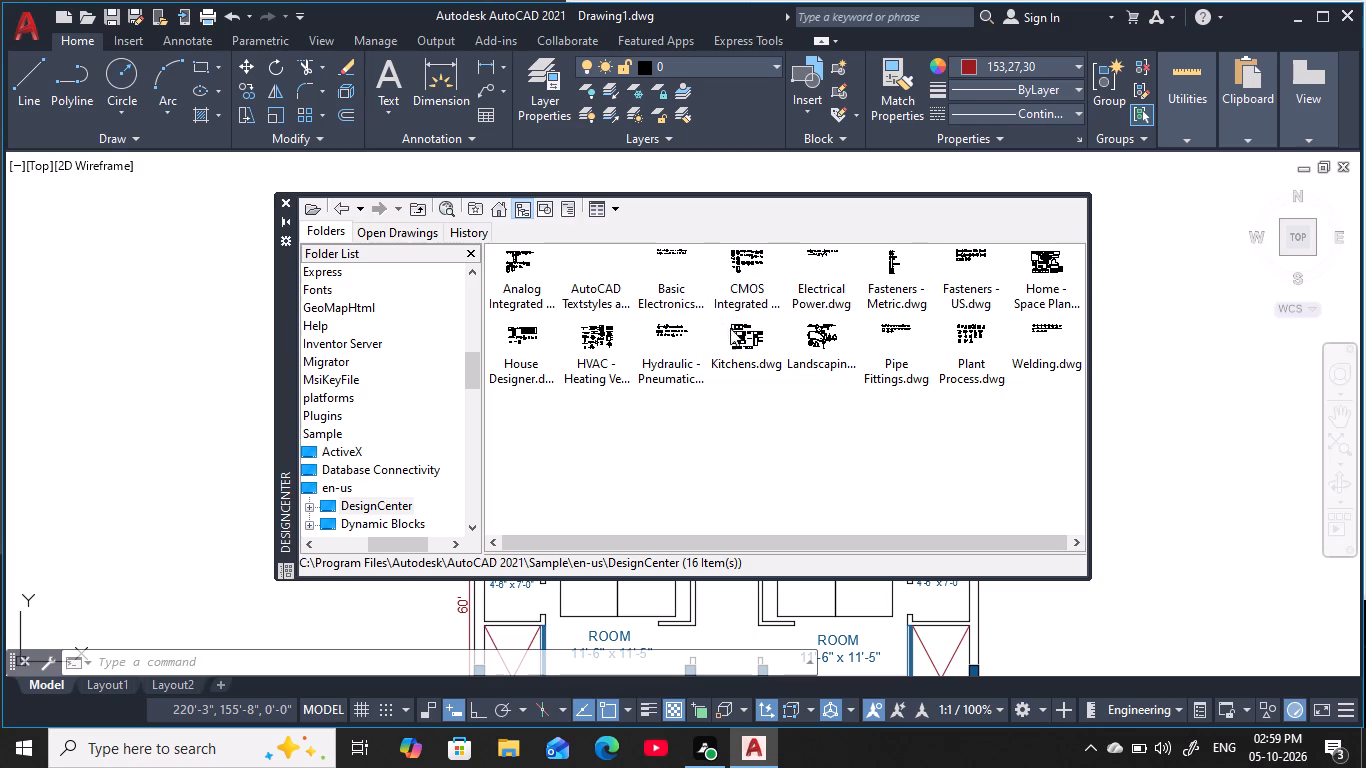
{"action": "double_click", "coordinate": [1039, 265]}
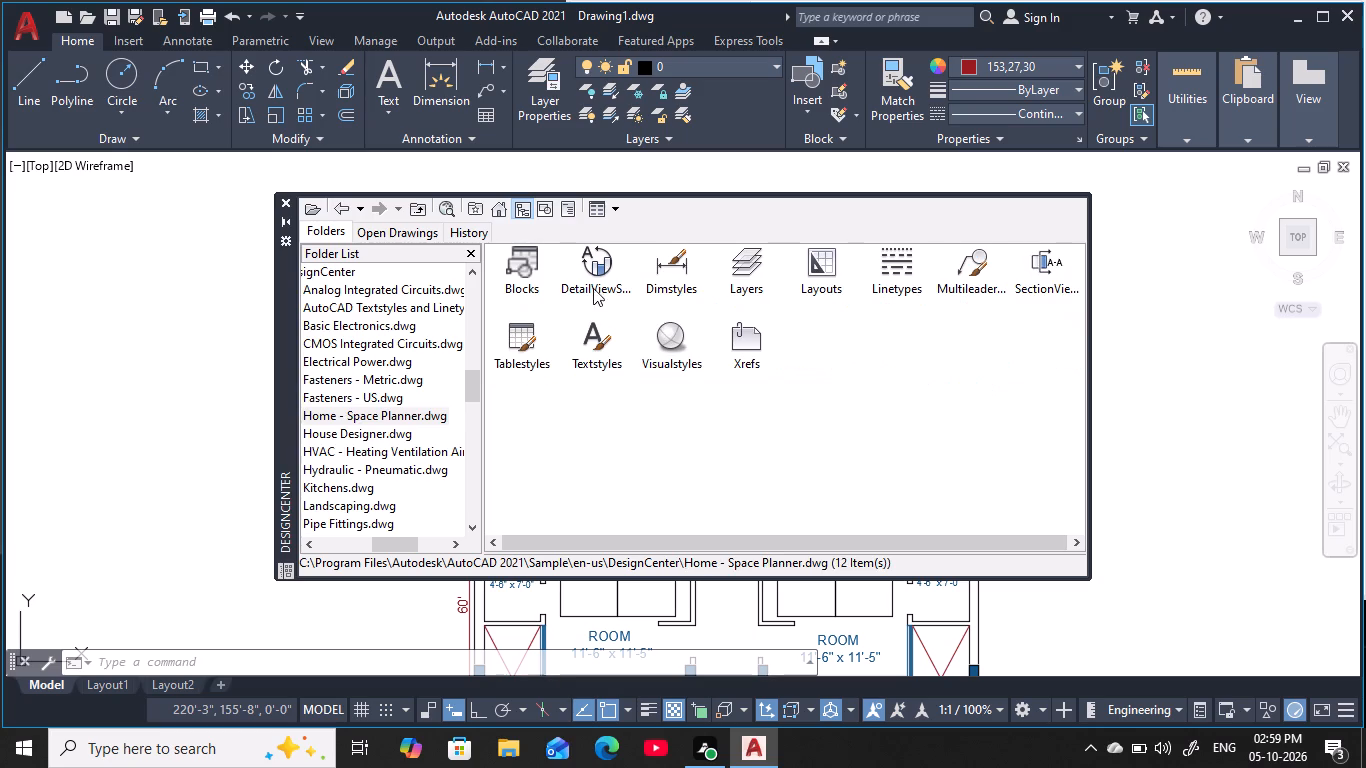
{"action": "double_click", "coordinate": [533, 267]}
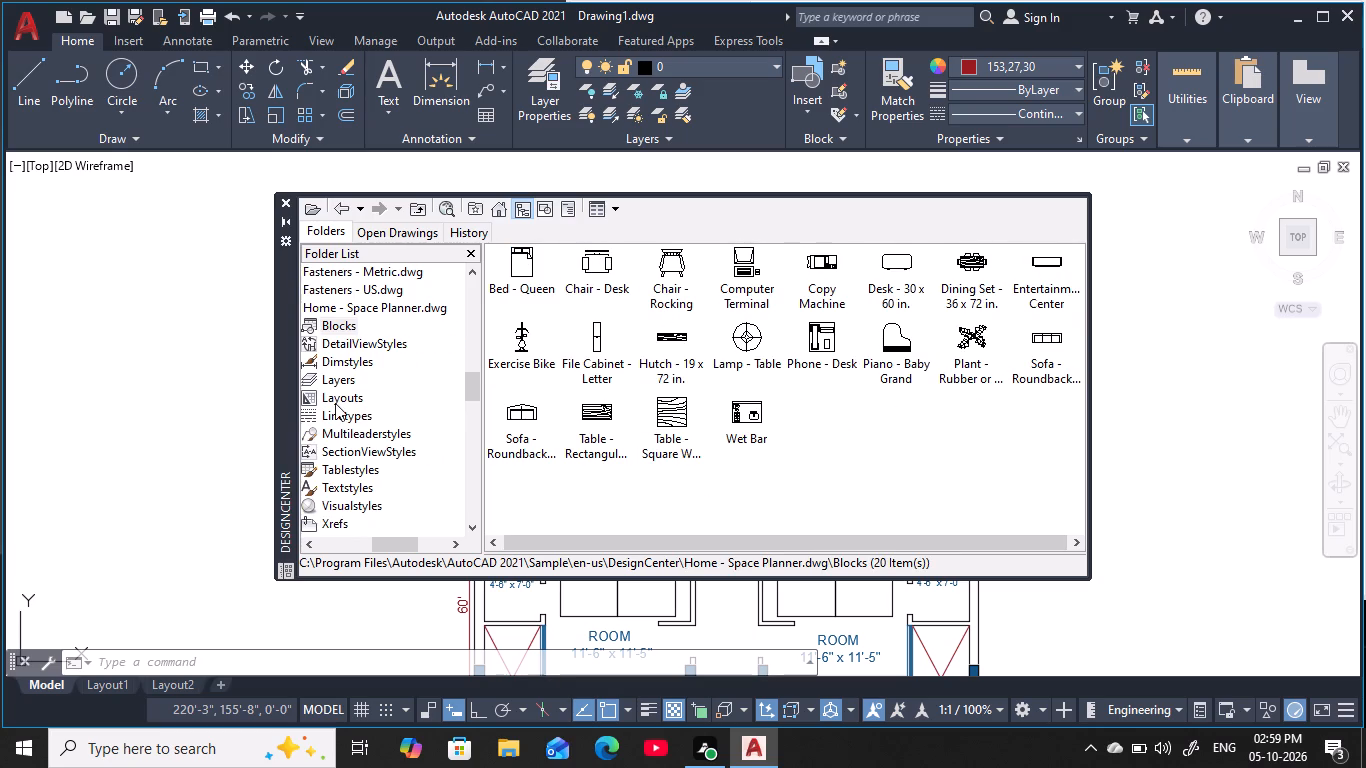
{"action": "double_click", "coordinate": [343, 207]}
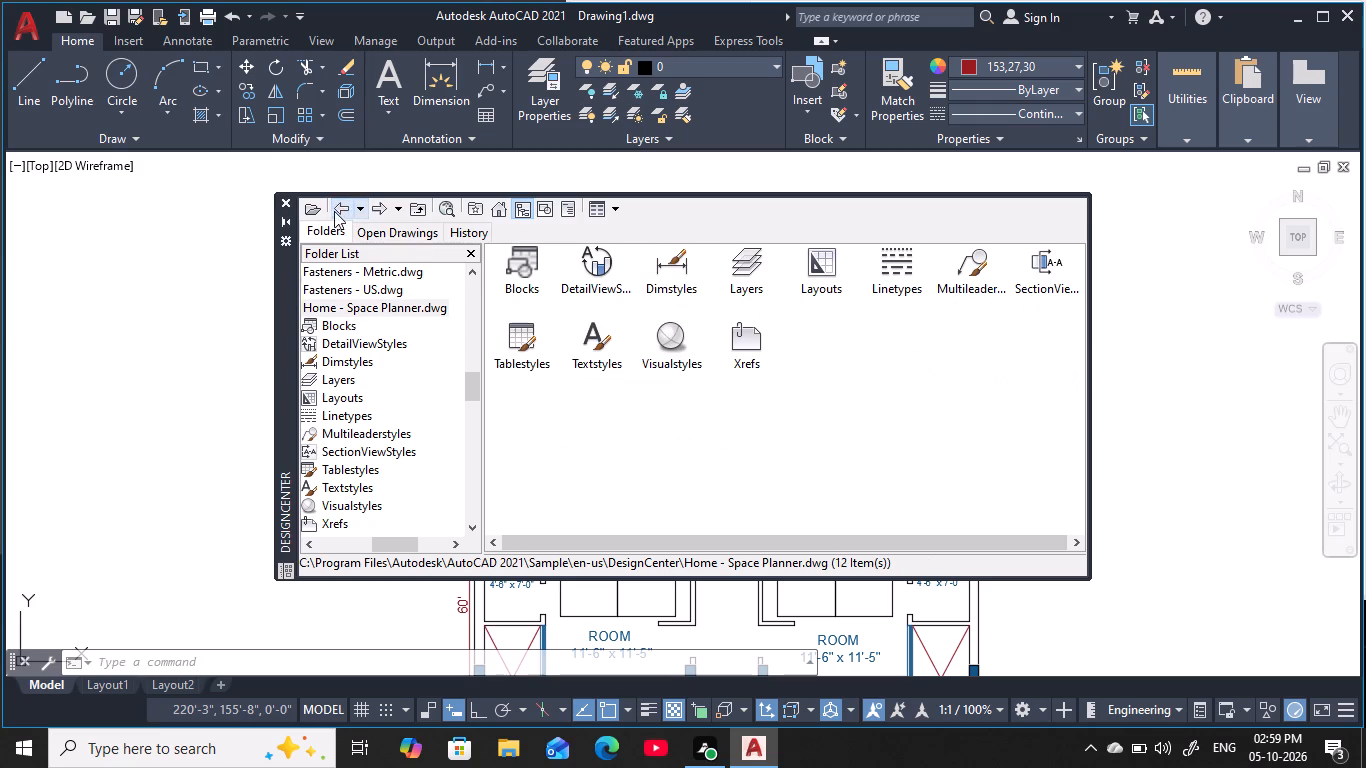
{"action": "left_click", "coordinate": [333, 211]}
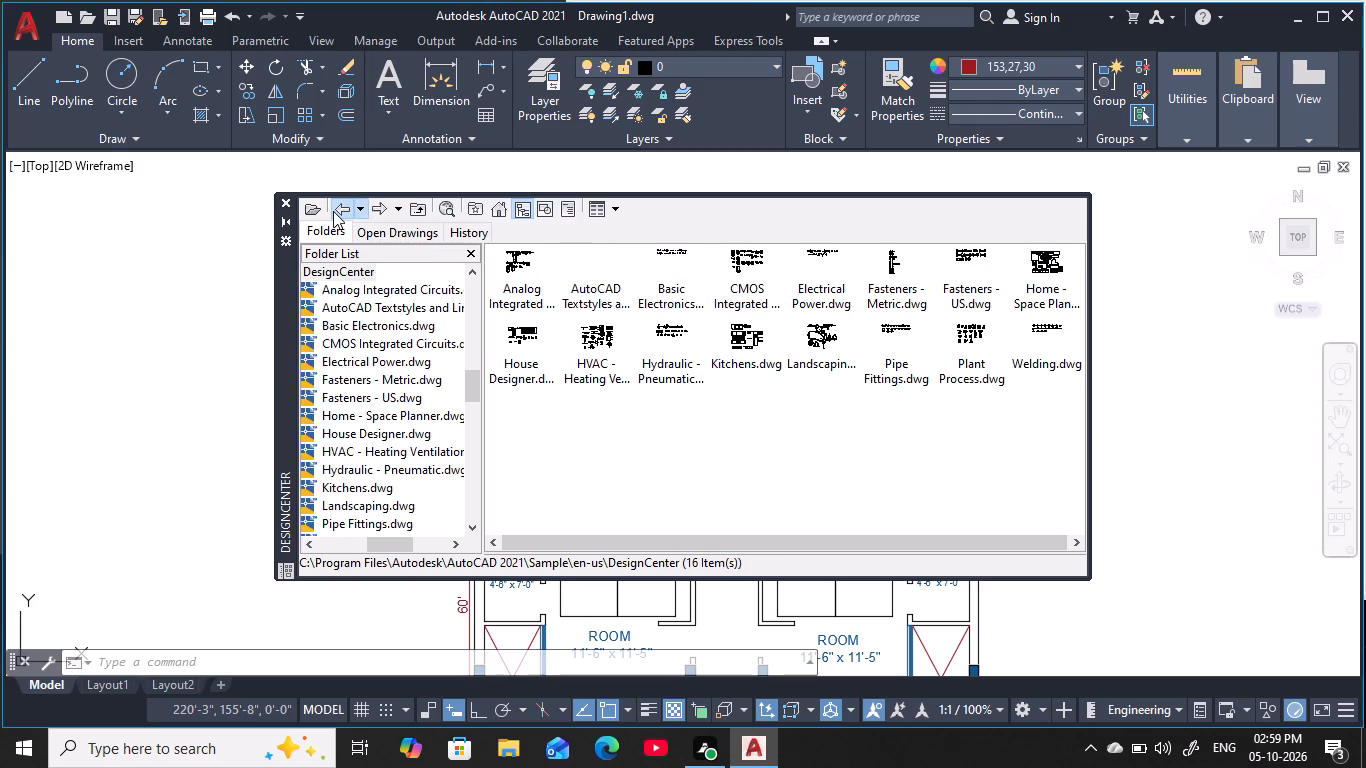
{"action": "double_click", "coordinate": [524, 358]}
{"action": "double_click", "coordinate": [518, 351]}
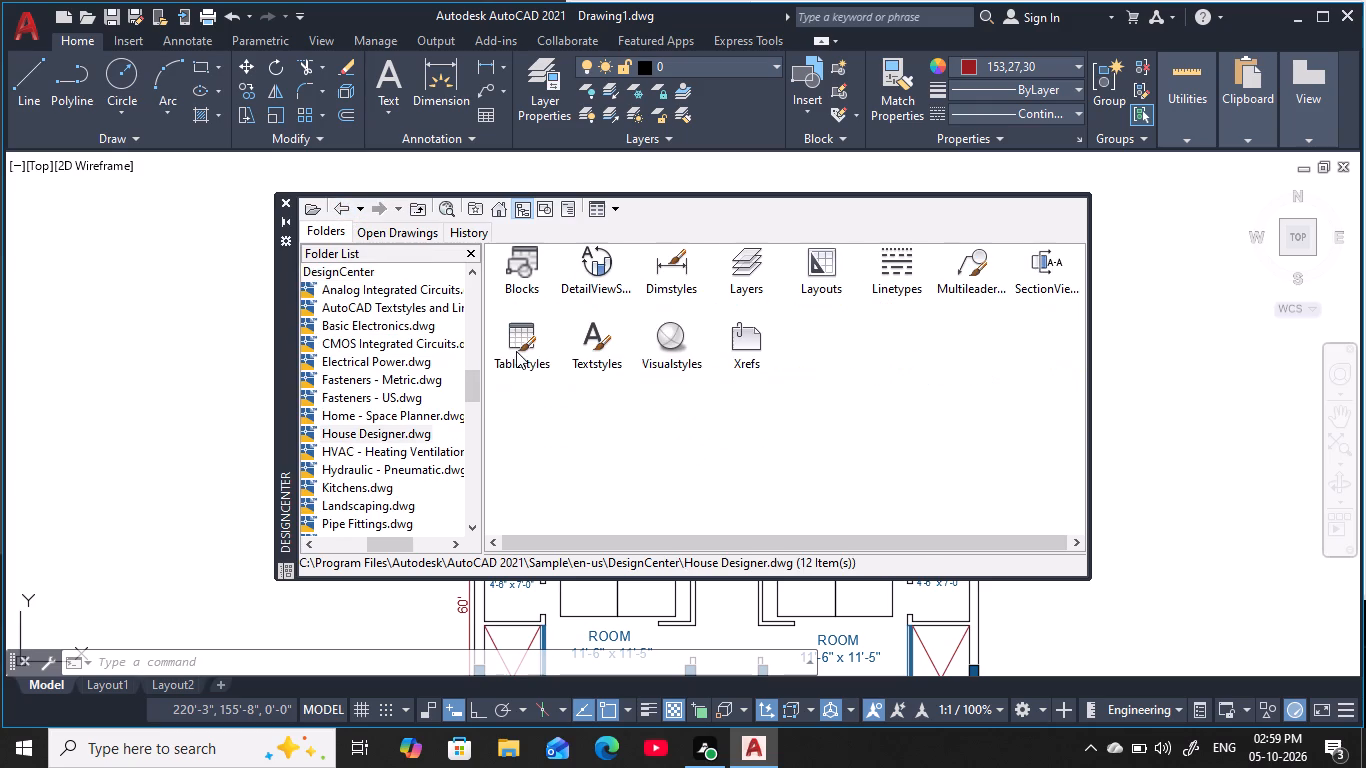
{"action": "double_click", "coordinate": [517, 270]}
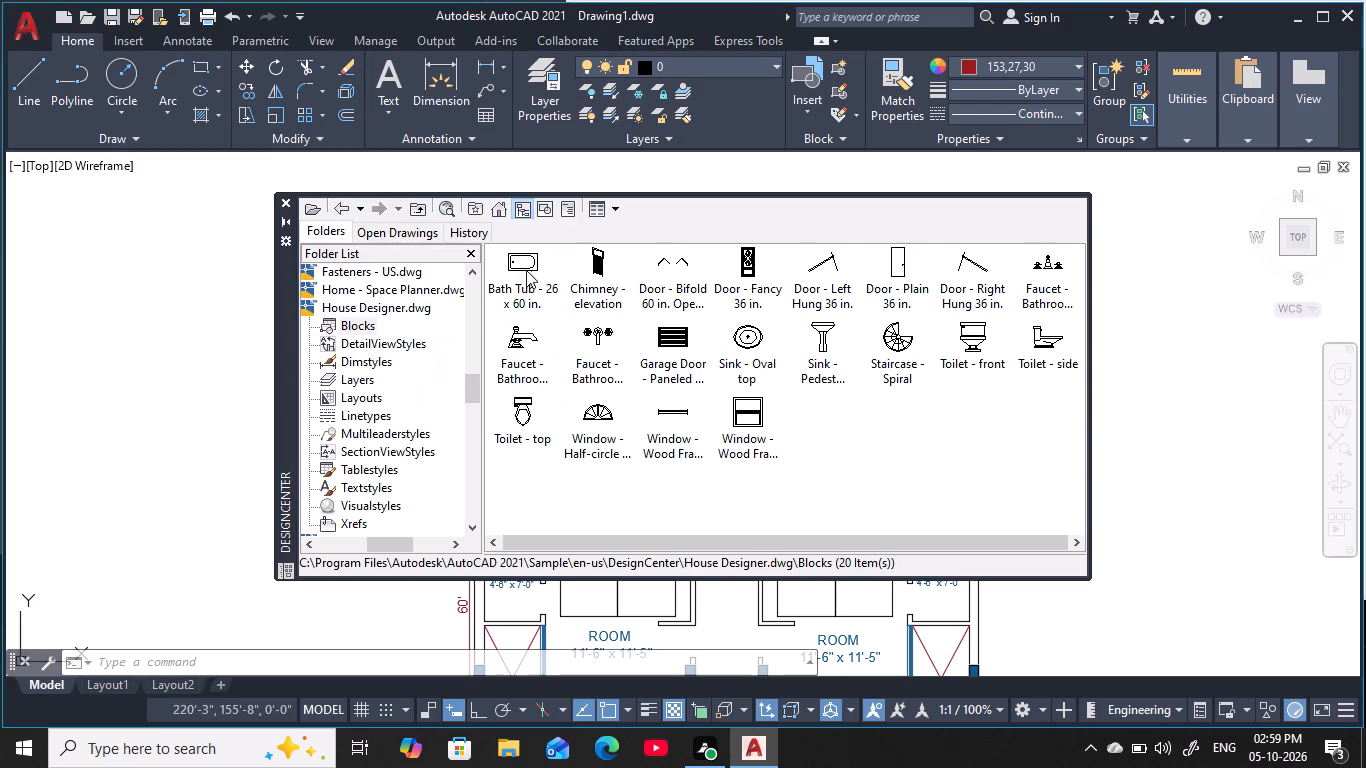
Insert the Sink - Oval top, Toilet - top and Bath Tub - 26 x 60 in. blocks in the empty area west of the plan.
{"action": "left_click_drag", "start_coordinate": [747, 351], "coordinate": [182, 298]}
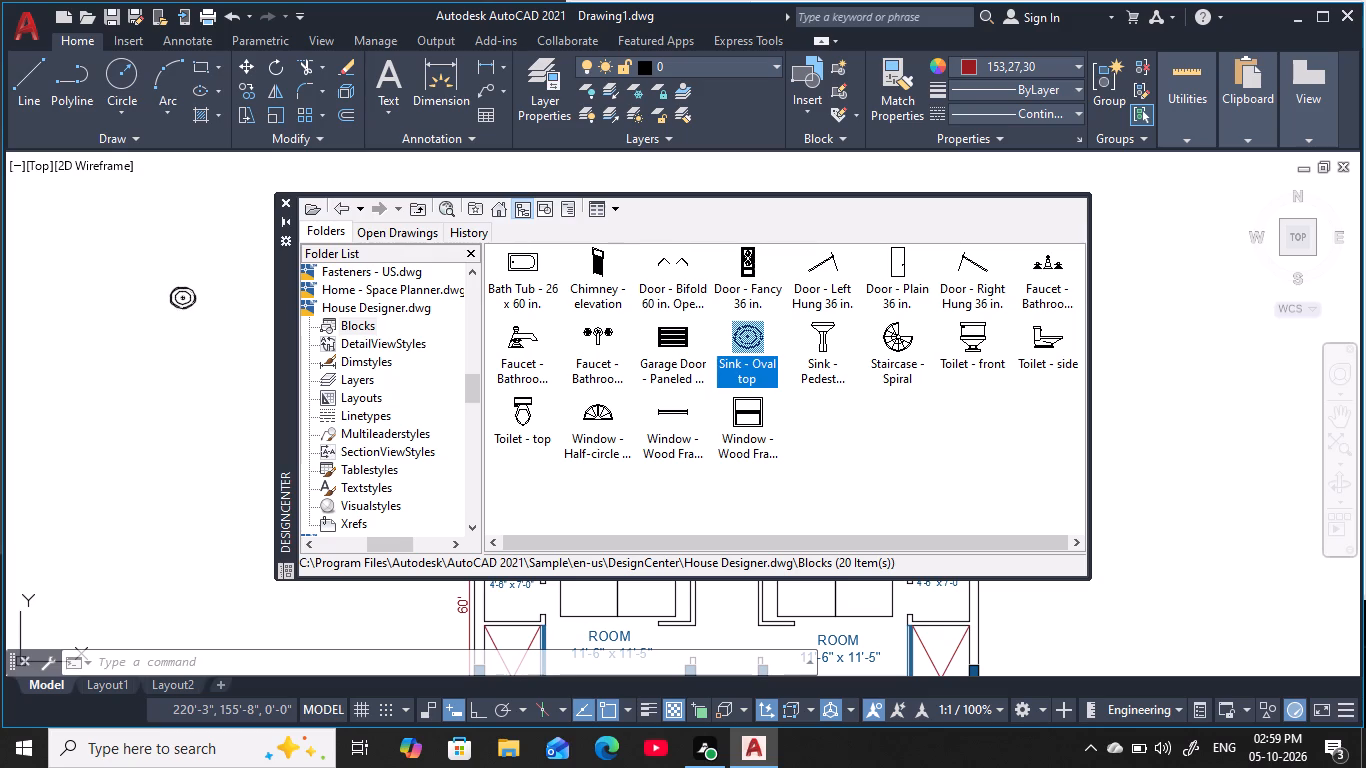
{"action": "left_click_drag", "start_coordinate": [182, 298], "coordinate": [156, 298]}
{"action": "left_click_drag", "start_coordinate": [531, 423], "coordinate": [211, 377]}
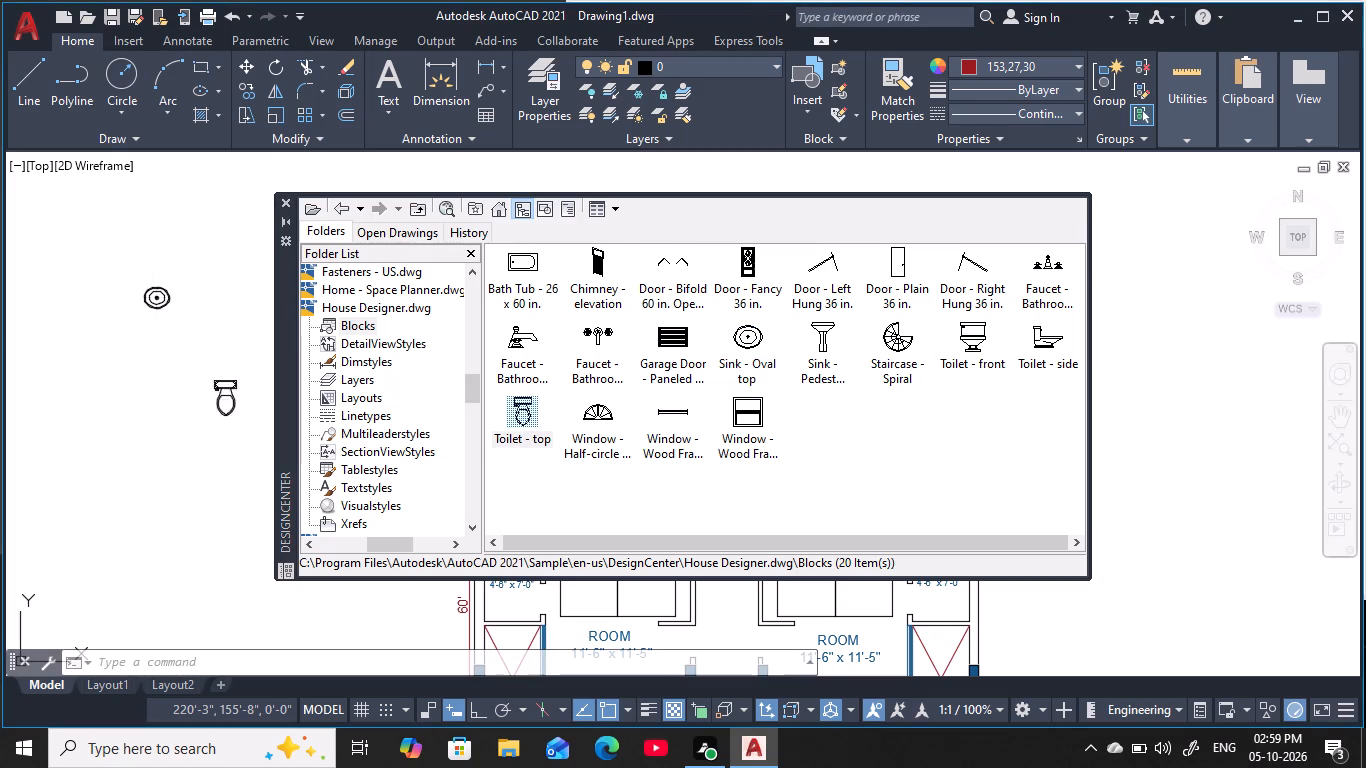
{"action": "left_click_drag", "start_coordinate": [211, 377], "coordinate": [129, 374]}
{"action": "left_click_drag", "start_coordinate": [522, 263], "coordinate": [176, 454]}
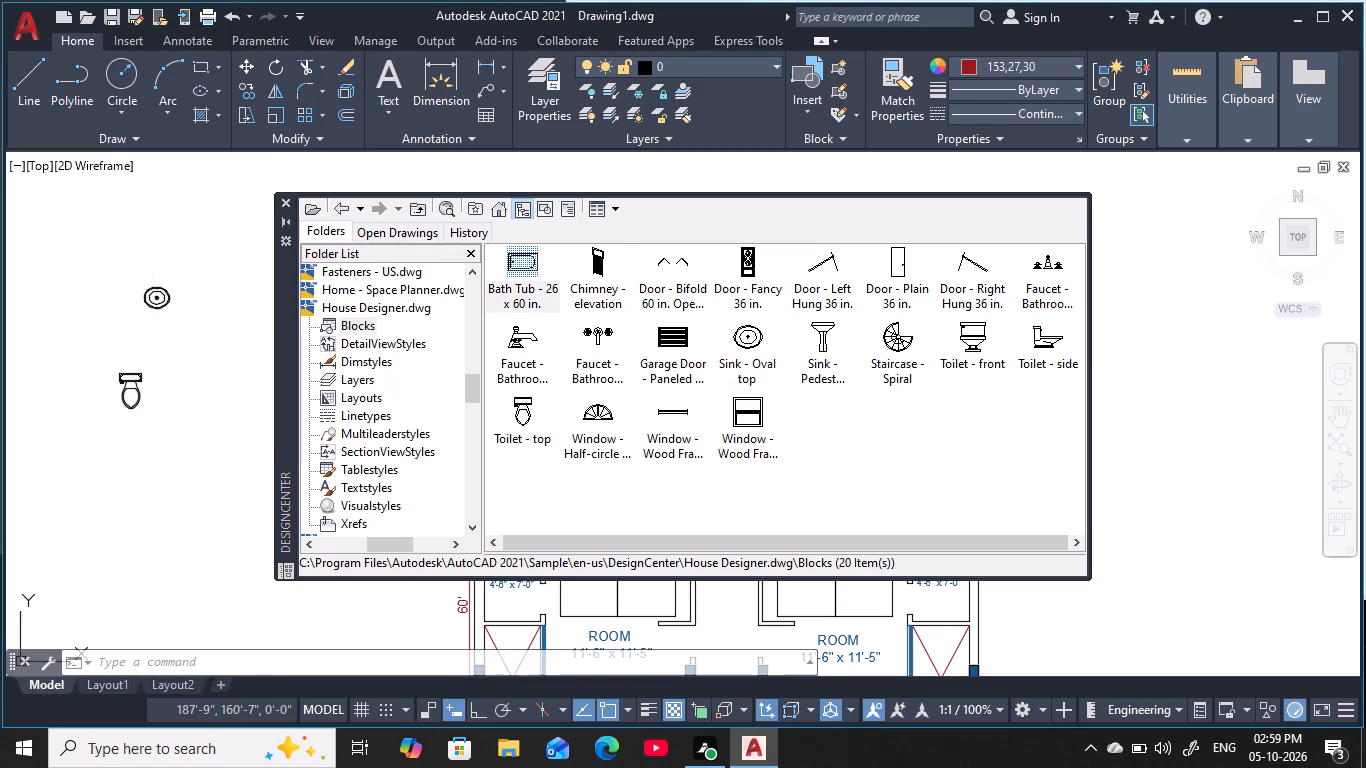
{"action": "left_click_drag", "start_coordinate": [176, 454], "coordinate": [138, 493]}
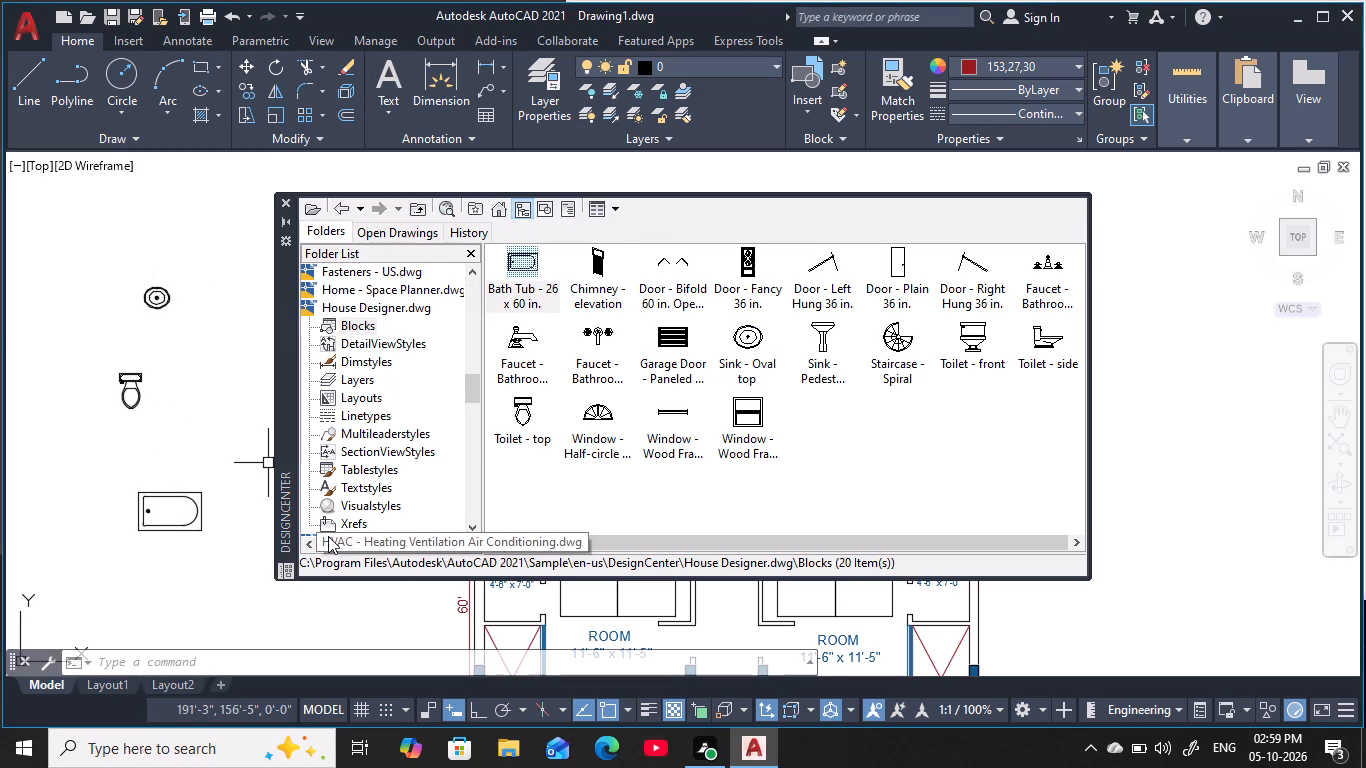
{"action": "key", "text": "Escape"}
{"action": "key", "text": "Escape"}
{"action": "key", "text": "Escape"}
{"action": "key", "text": "Escape"}
{"action": "key", "text": "Escape"}
{"action": "key", "text": "Escape"}
{"action": "key", "text": "Escape"}
{"action": "key", "text": "Escape"}
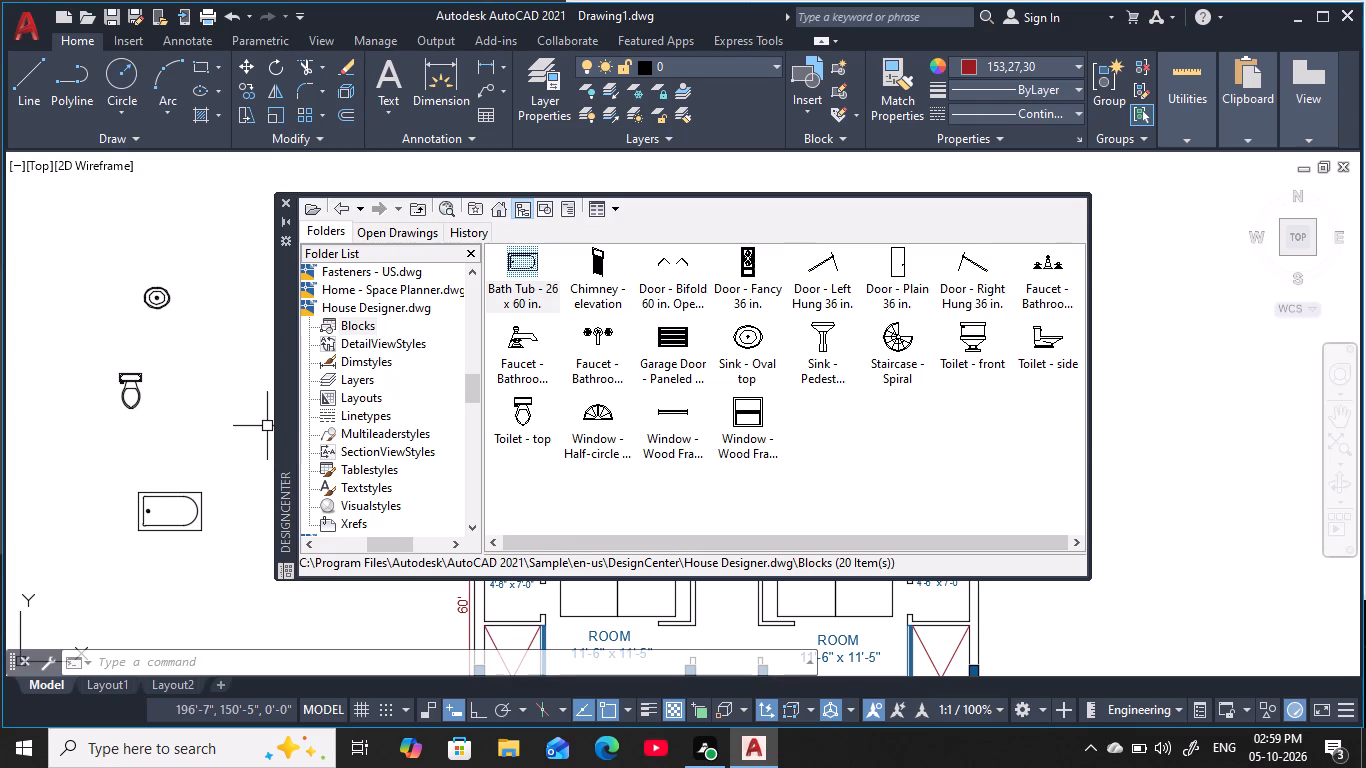
{"action": "left_click", "coordinate": [283, 195]}
{"action": "key", "text": "Escape"}
{"action": "key", "text": "Escape"}
Copy the toilet block from its tank's back-edge midpoint to the inner face of the north wall in the northwest TOILET.
{"action": "middle_click_drag", "start_coordinate": [246, 308], "coordinate": [475, 302]}
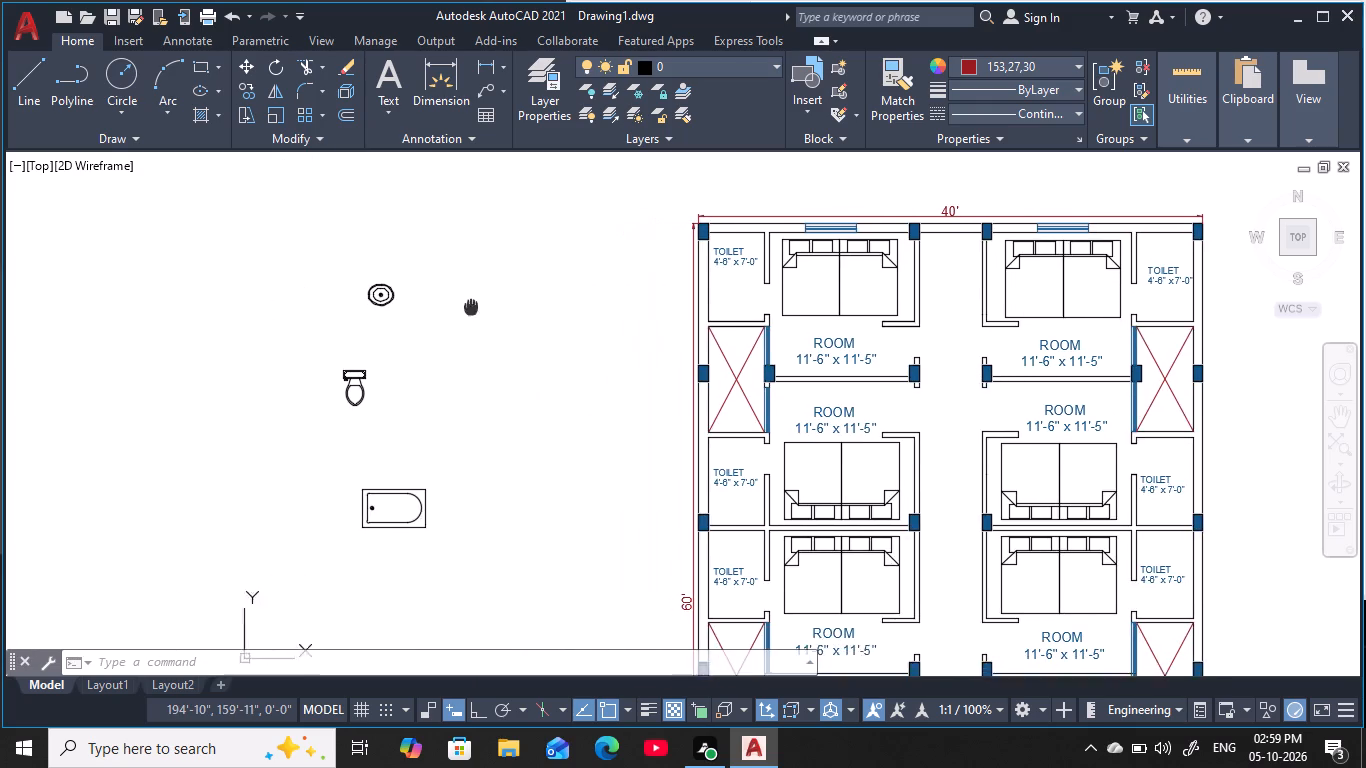
{"action": "middle_click_drag", "start_coordinate": [475, 302], "coordinate": [483, 296]}
{"action": "key", "text": "Escape"}
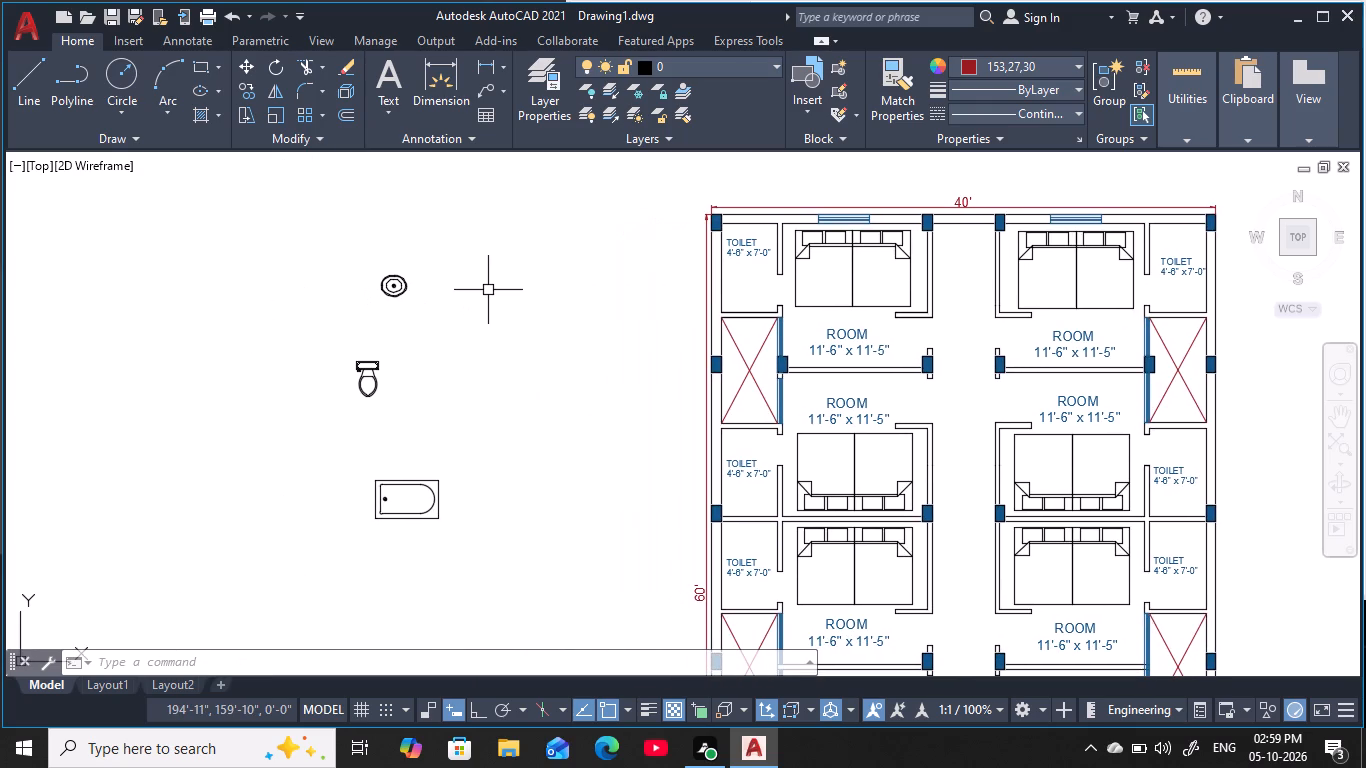
{"action": "middle_click_drag", "start_coordinate": [547, 312], "coordinate": [548, 335]}
{"action": "scroll", "coordinate": [576, 325], "scroll_direction": "up", "scroll_amount": 1}
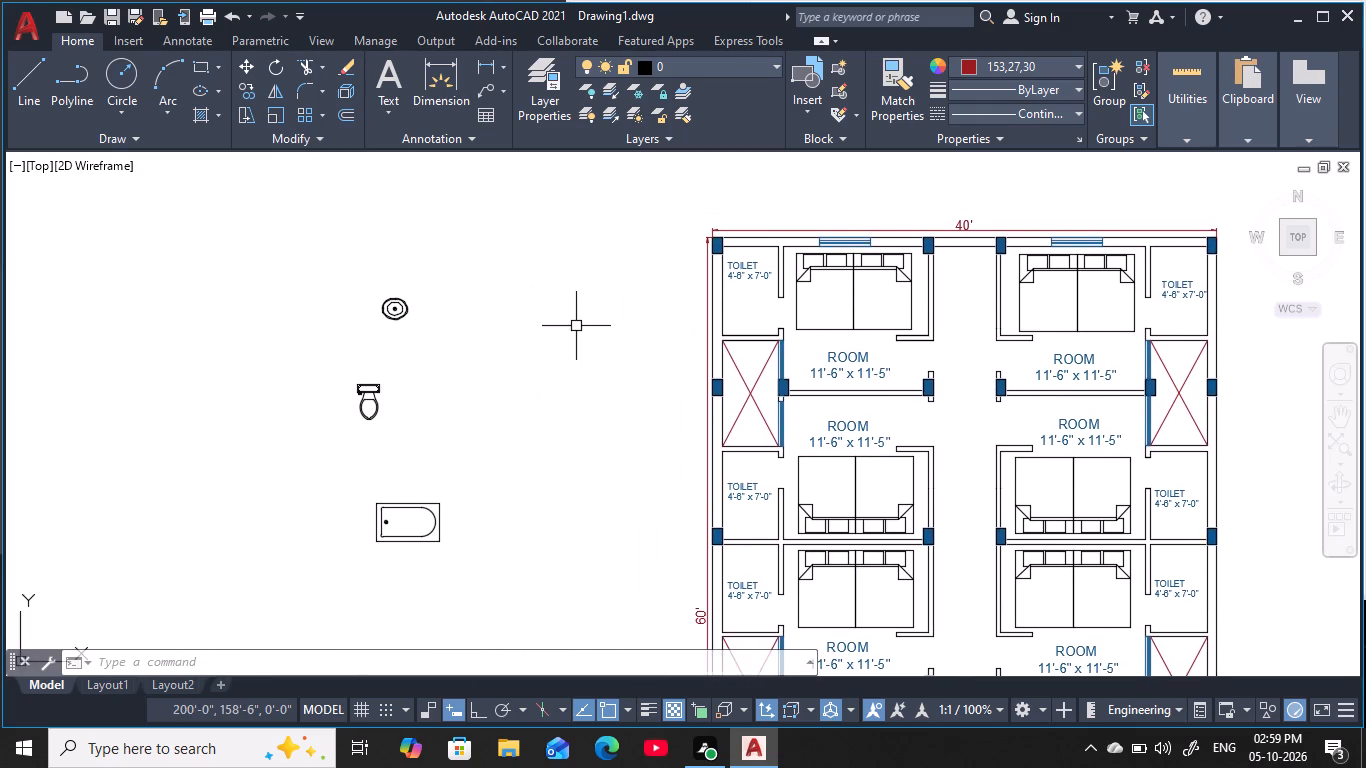
{"action": "middle_click_drag", "start_coordinate": [576, 323], "coordinate": [570, 360]}
{"action": "key", "text": "Escape"}
{"action": "key", "text": "Escape"}
{"action": "key", "text": "Escape"}
{"action": "key", "text": "Escape"}
{"action": "left_click", "coordinate": [242, 472]}
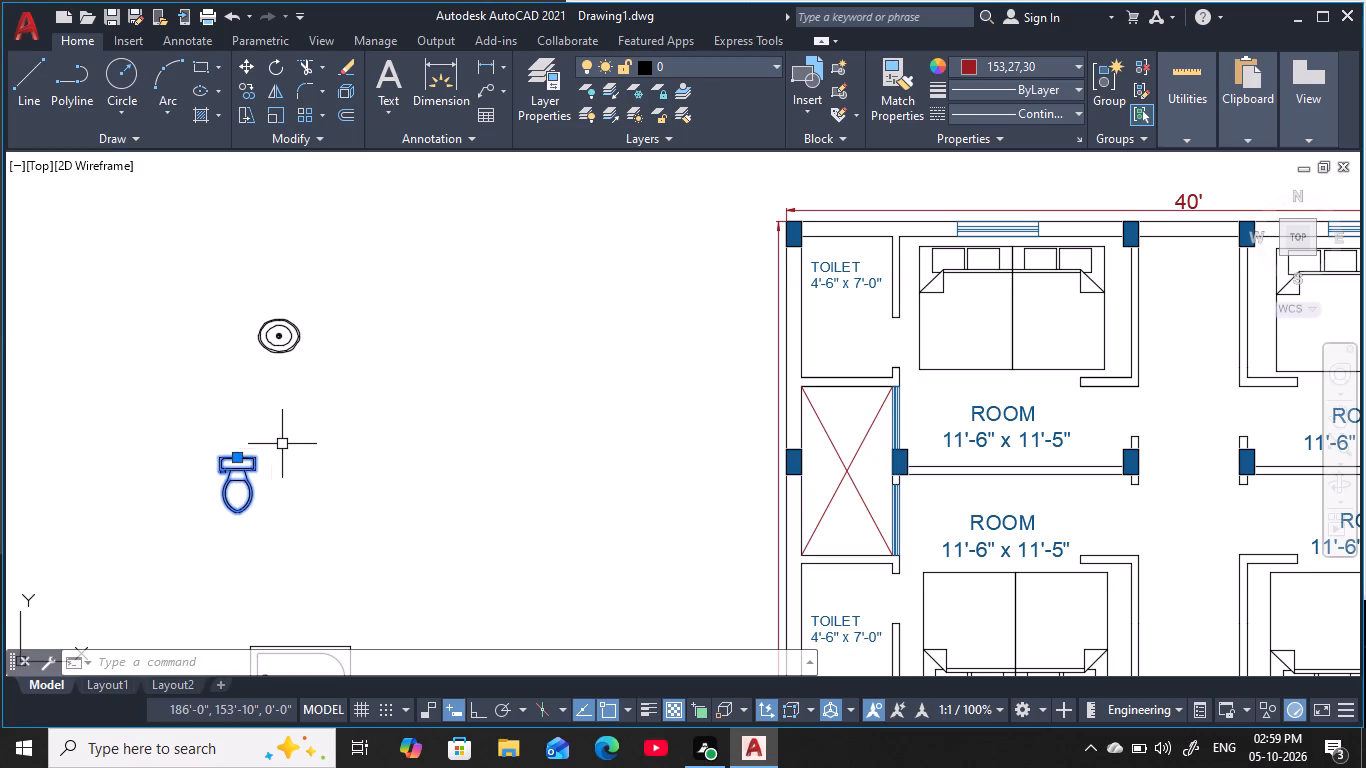
{"action": "key", "text": "c"}
{"action": "key", "text": "o"}
{"action": "key", "text": "space"}
{"action": "scroll", "coordinate": [242, 450], "scroll_direction": "up", "scroll_amount": 4}
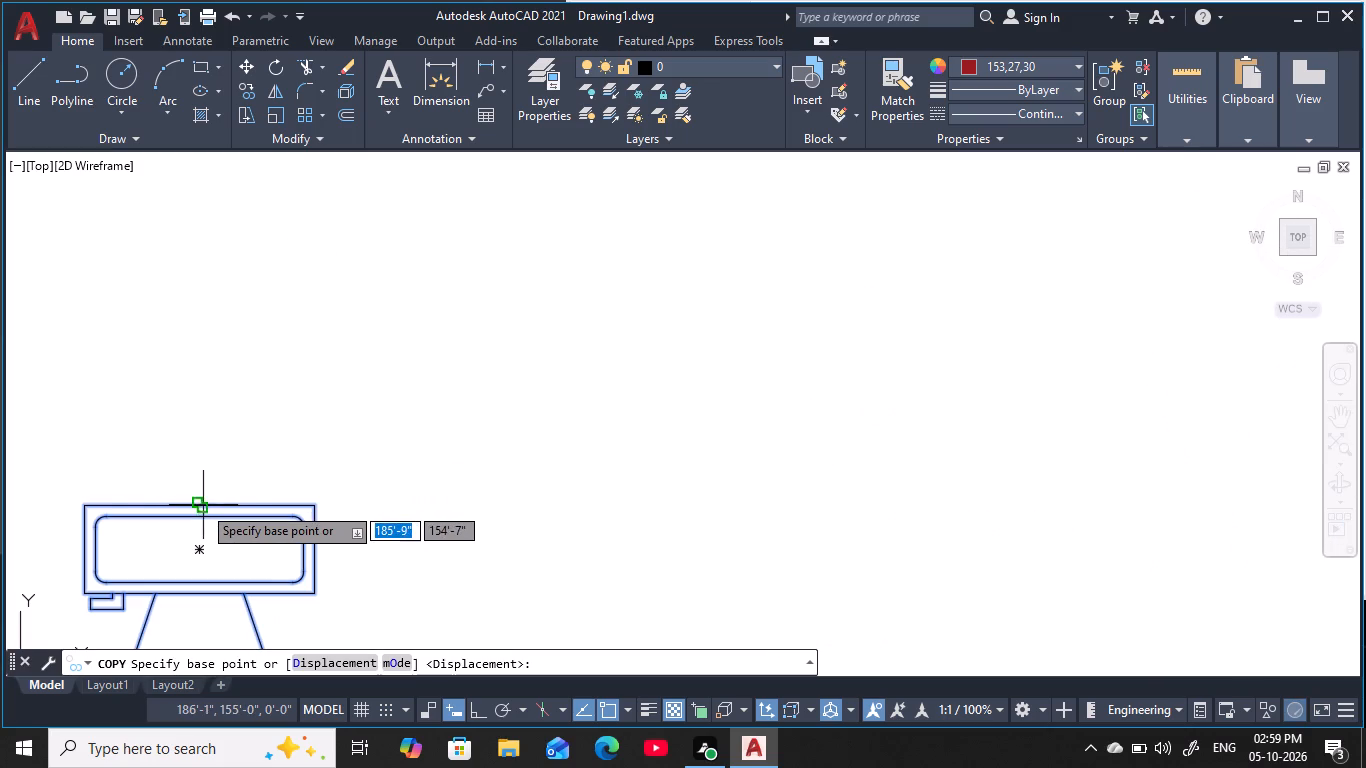
{"action": "left_click", "coordinate": [200, 504]}
{"action": "scroll", "coordinate": [409, 452], "scroll_direction": "down", "scroll_amount": 3}
{"action": "middle_click_drag", "start_coordinate": [638, 335], "coordinate": [289, 453]}
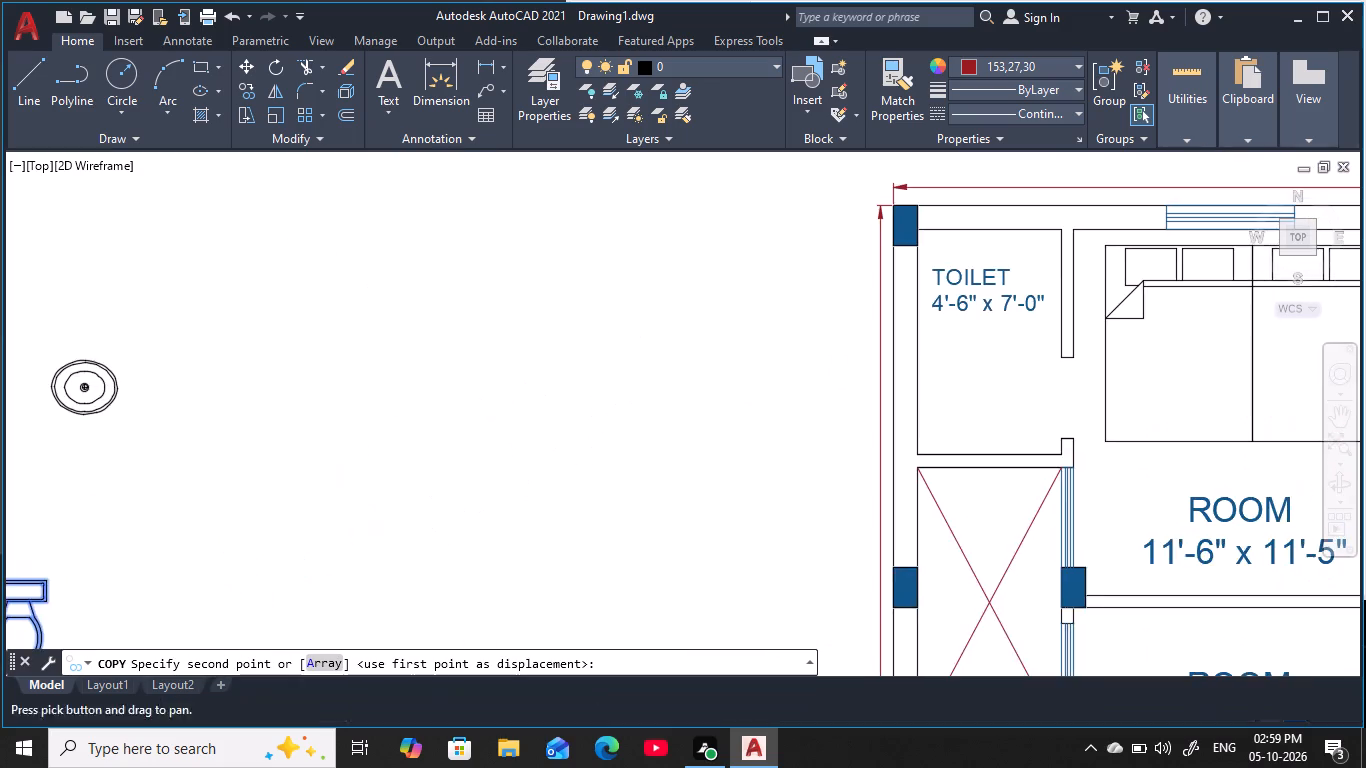
{"action": "middle_click_drag", "start_coordinate": [758, 272], "coordinate": [567, 332]}
{"action": "scroll", "coordinate": [821, 313], "scroll_direction": "up", "scroll_amount": 4}
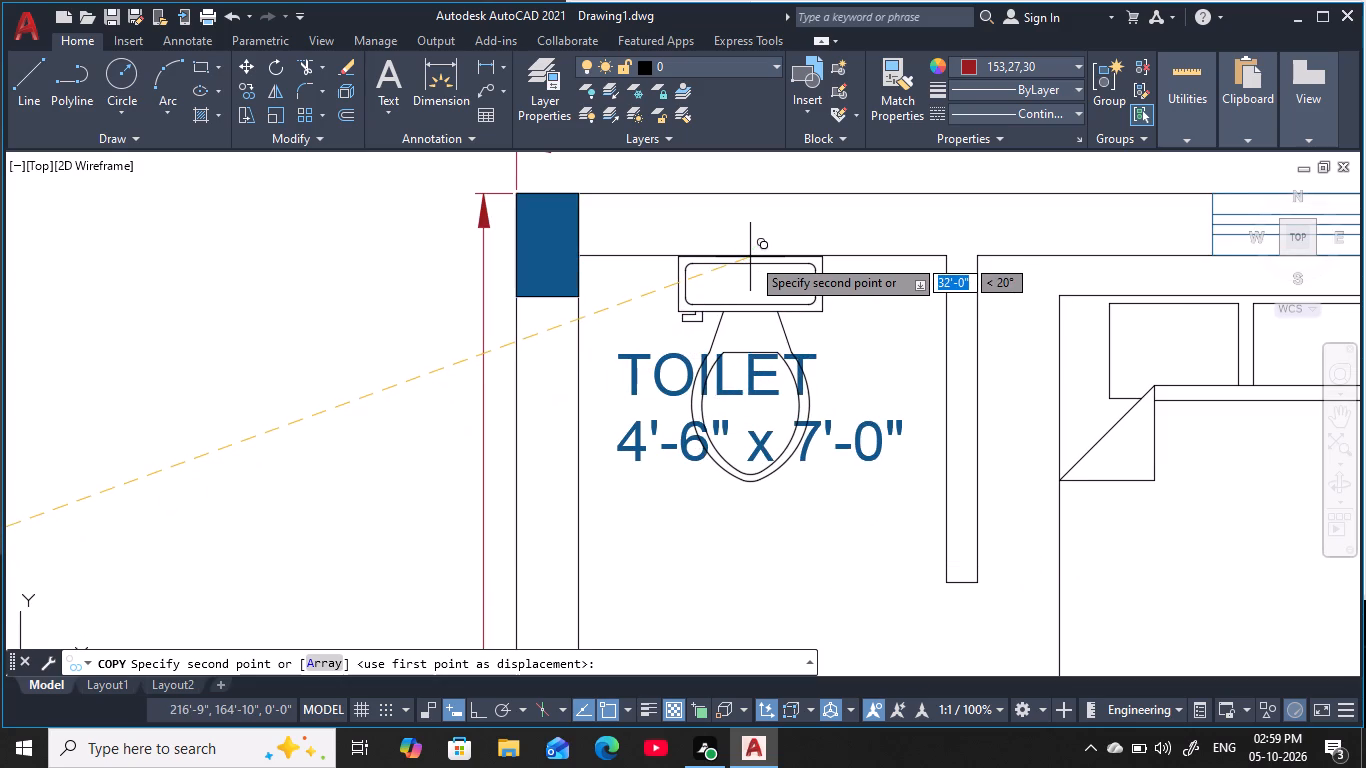
{"action": "left_click", "coordinate": [751, 257]}
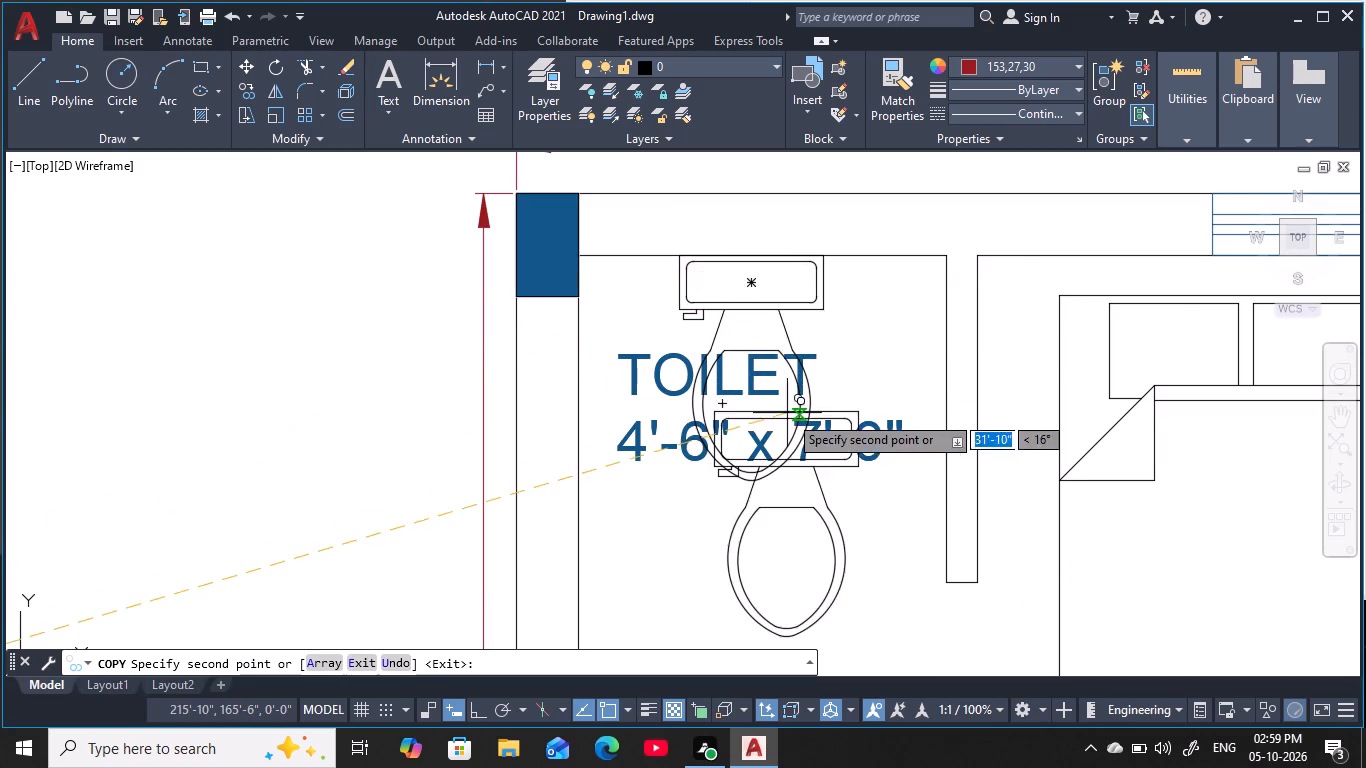
Place copies of the toilet at the north wall midpoints of the next two TOILETs down the west side.
{"action": "middle_click_drag", "start_coordinate": [790, 415], "coordinate": [785, 276]}
{"action": "scroll", "coordinate": [785, 274], "scroll_direction": "down", "scroll_amount": 1}
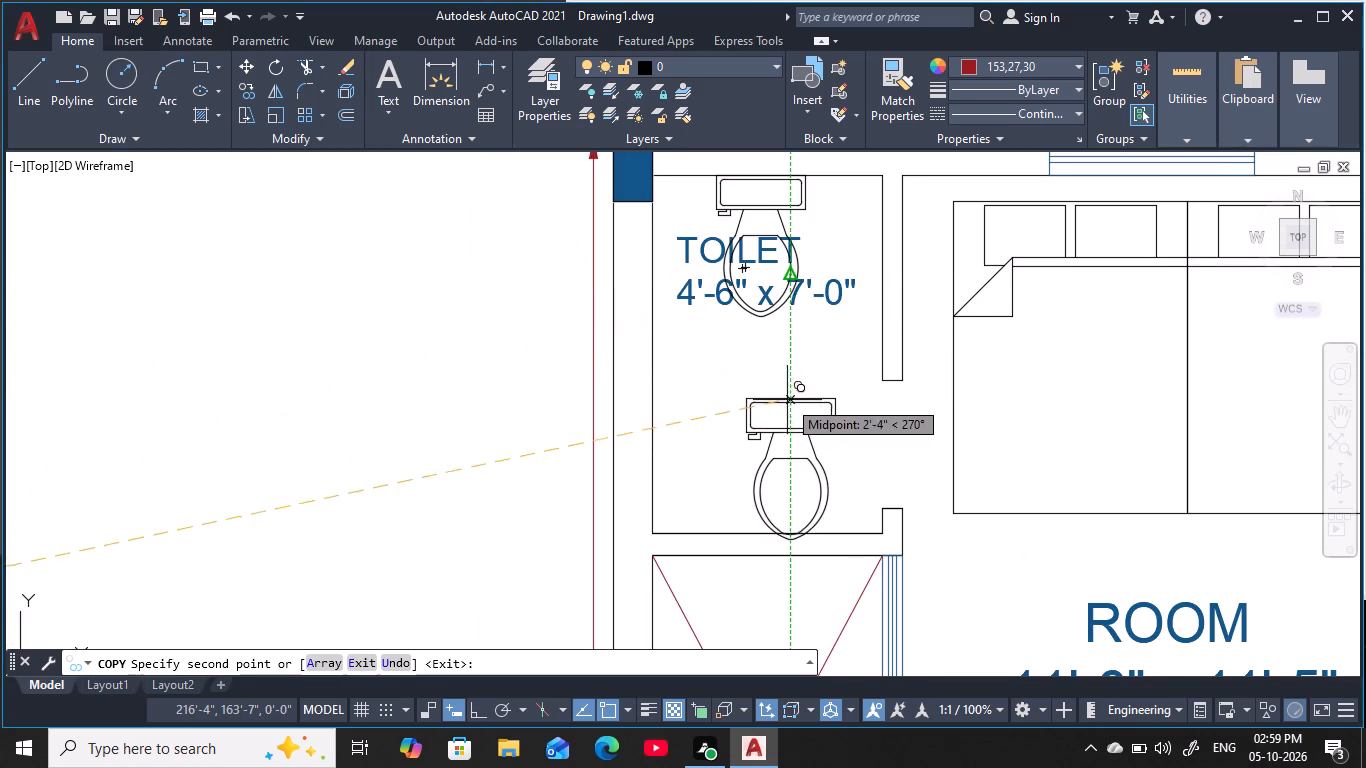
{"action": "middle_click_drag", "start_coordinate": [787, 401], "coordinate": [743, 156]}
{"action": "scroll", "coordinate": [729, 401], "scroll_direction": "down", "scroll_amount": 1}
{"action": "middle_click_drag", "start_coordinate": [728, 413], "coordinate": [764, 150]}
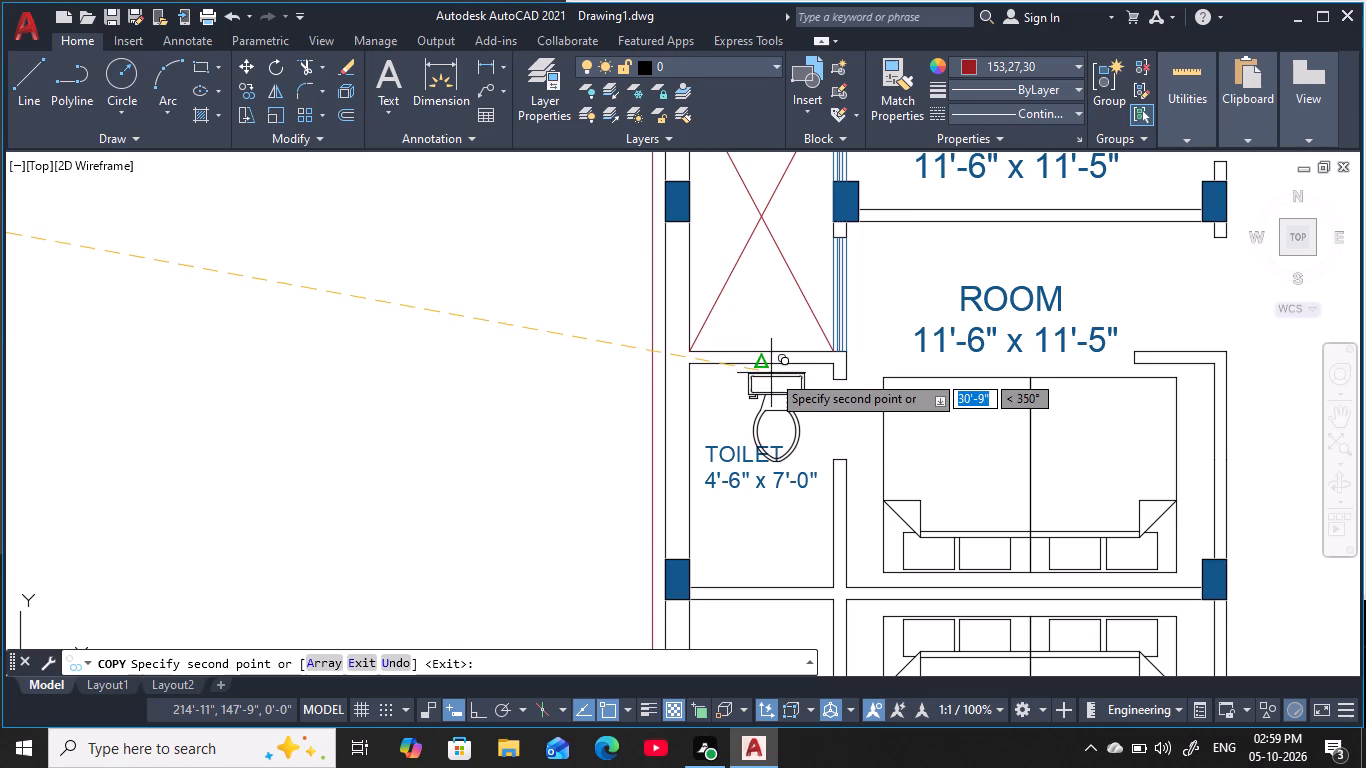
{"action": "left_click", "coordinate": [760, 365]}
{"action": "middle_click_drag", "start_coordinate": [817, 458], "coordinate": [817, 426]}
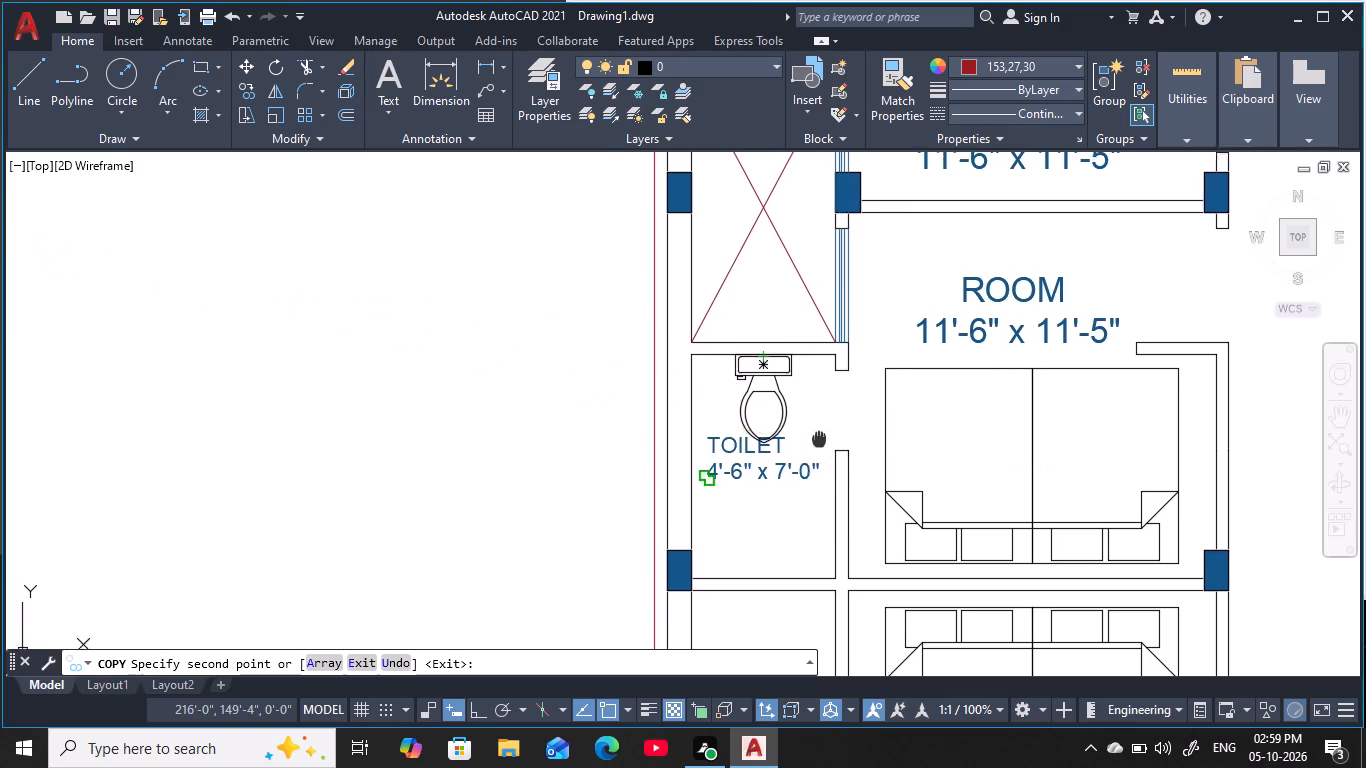
{"action": "middle_click_drag", "start_coordinate": [817, 426], "coordinate": [763, 182]}
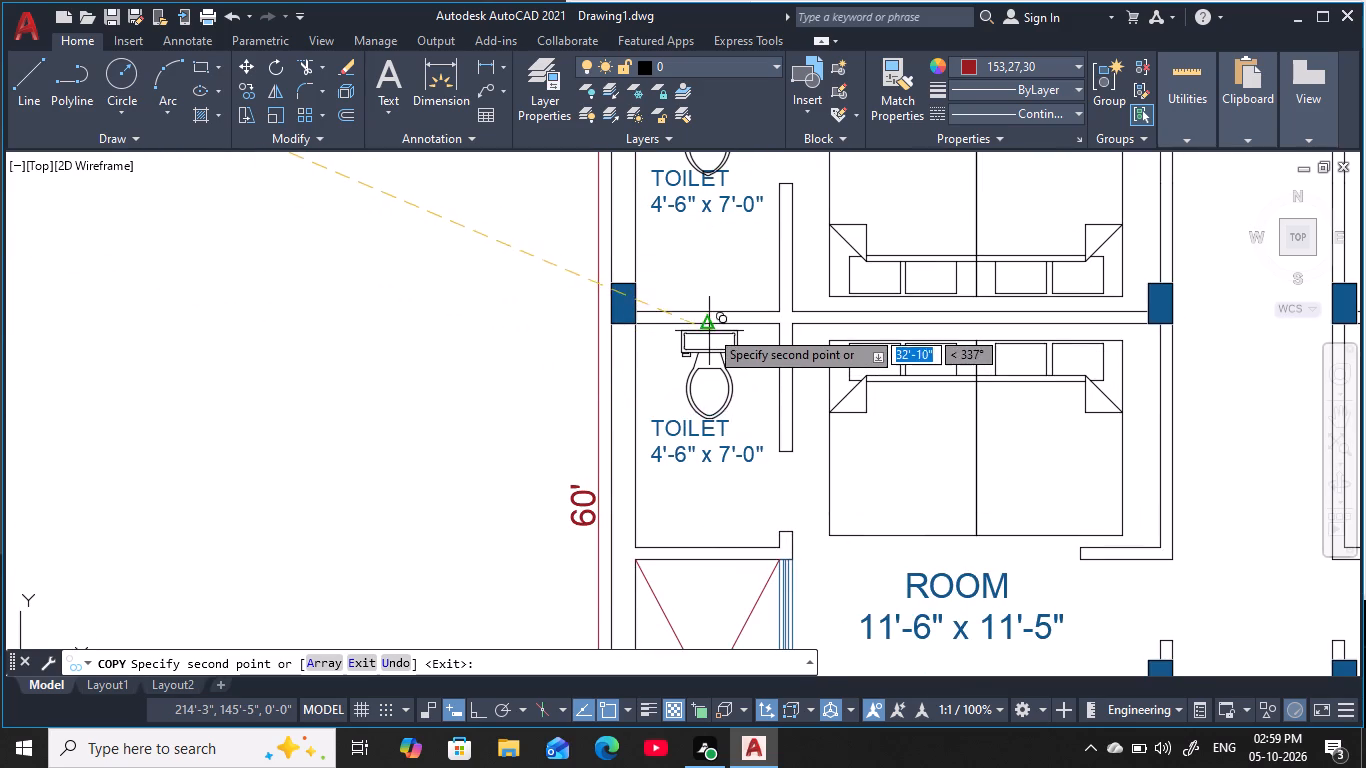
{"action": "left_click", "coordinate": [709, 328]}
Place a copy of the toilet at the midpoint of the north wall's inner face in the northeast TOILET.
{"action": "middle_click_drag", "start_coordinate": [751, 480], "coordinate": [704, 110]}
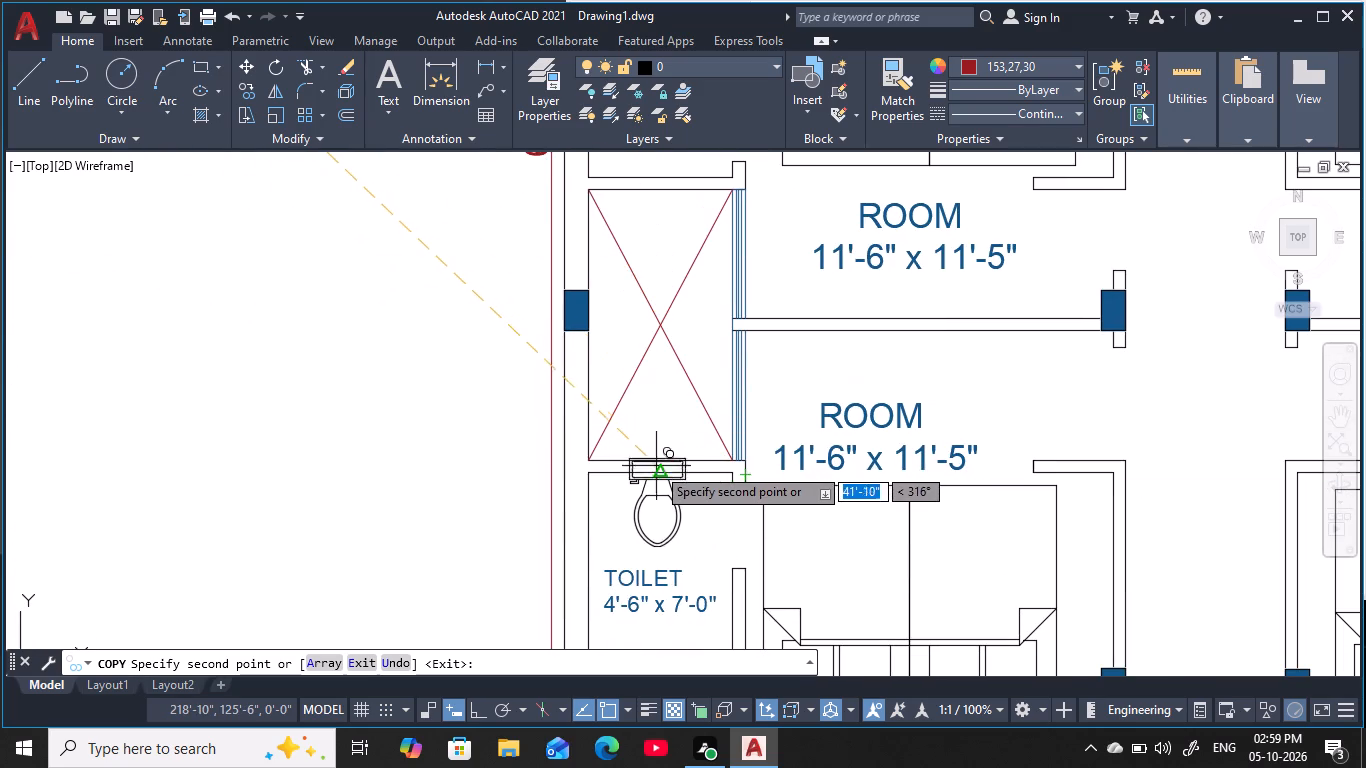
{"action": "middle_click_drag", "start_coordinate": [657, 474], "coordinate": [671, 214]}
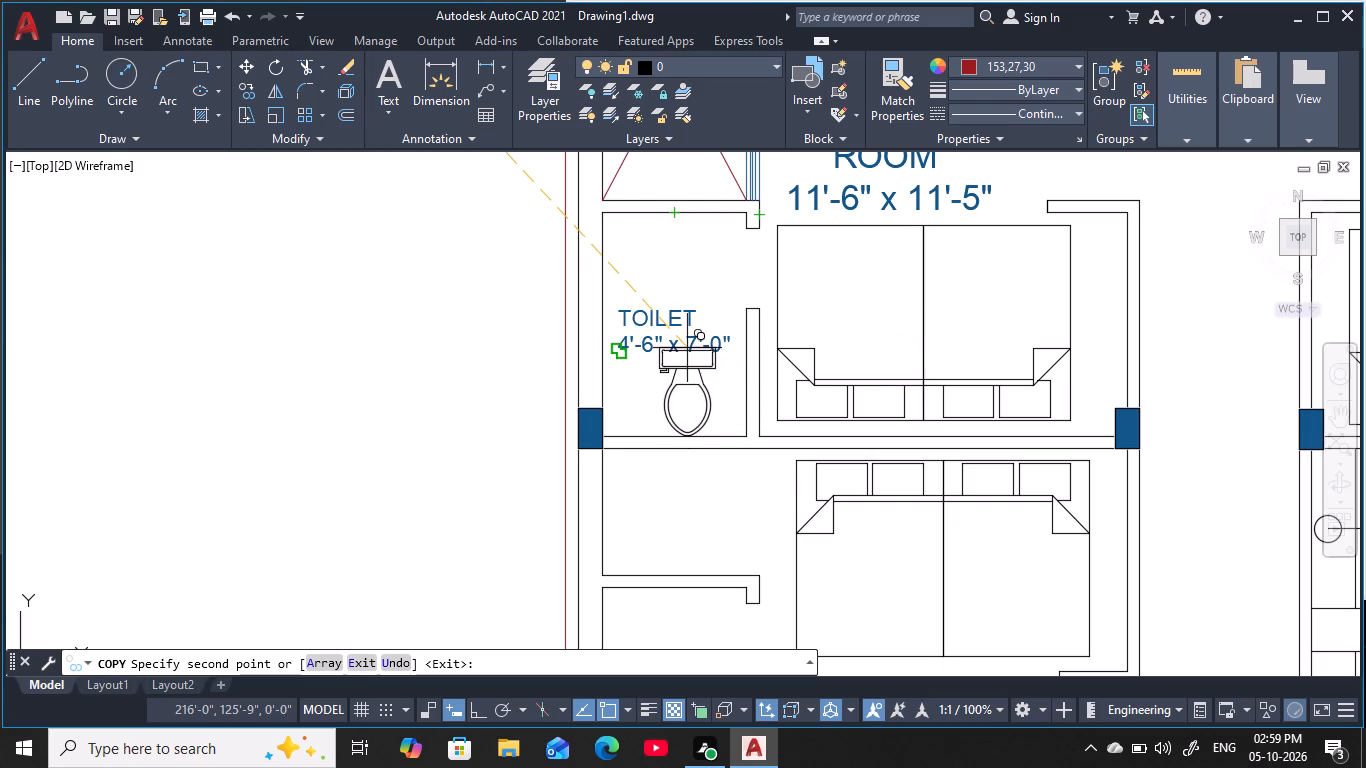
{"action": "scroll", "coordinate": [700, 335], "scroll_direction": "down", "scroll_amount": 1}
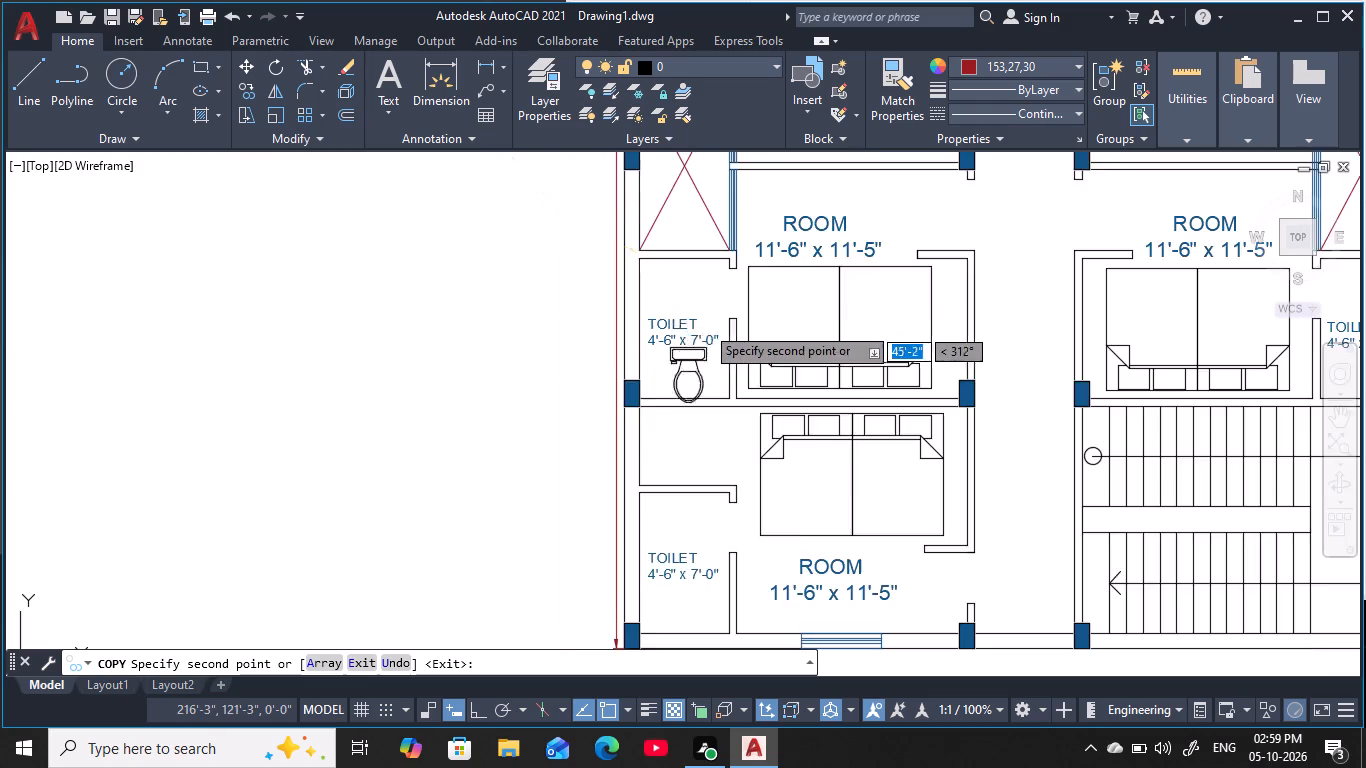
{"action": "scroll", "coordinate": [705, 324], "scroll_direction": "down", "scroll_amount": 1}
{"action": "middle_click_drag", "start_coordinate": [716, 294], "coordinate": [730, 473]}
{"action": "middle_click_drag", "start_coordinate": [710, 338], "coordinate": [709, 337]}
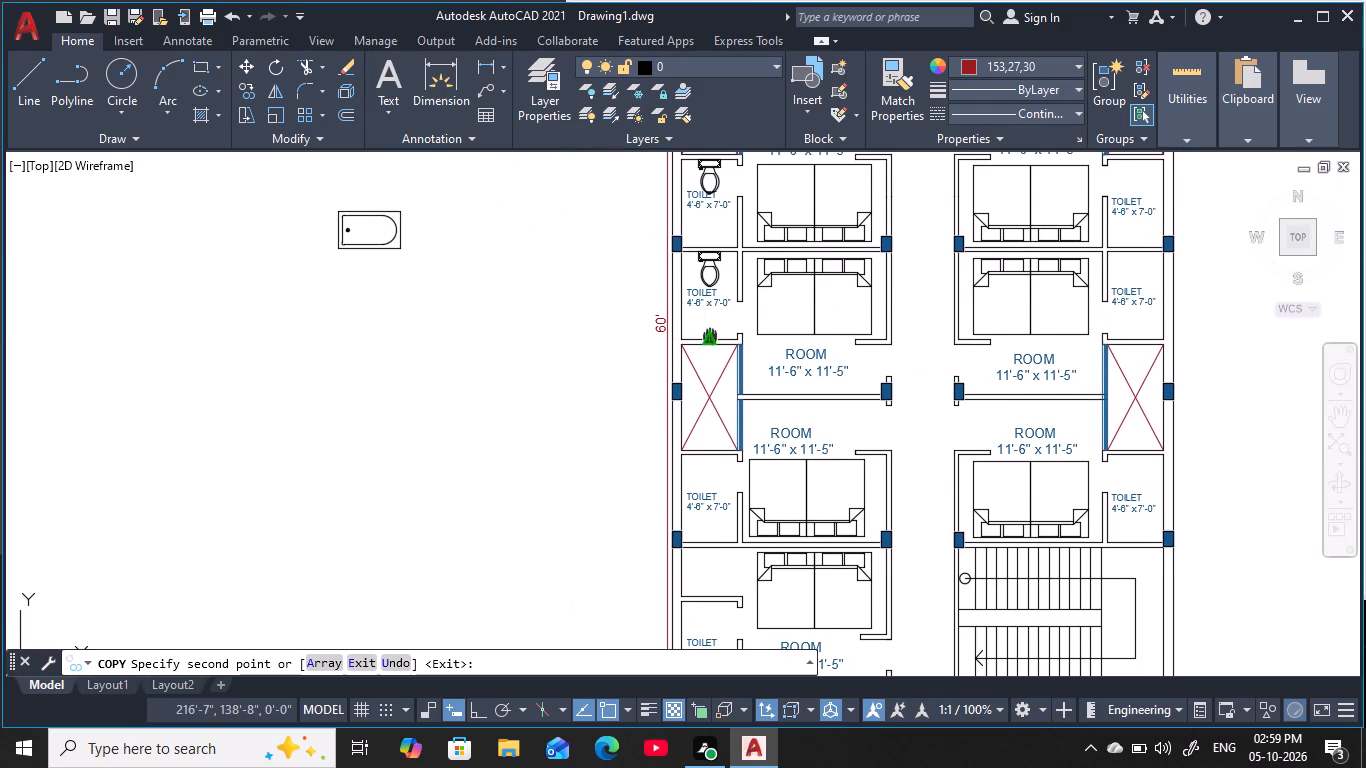
{"action": "middle_click_drag", "start_coordinate": [709, 337], "coordinate": [695, 397]}
{"action": "middle_click_drag", "start_coordinate": [695, 392], "coordinate": [683, 365]}
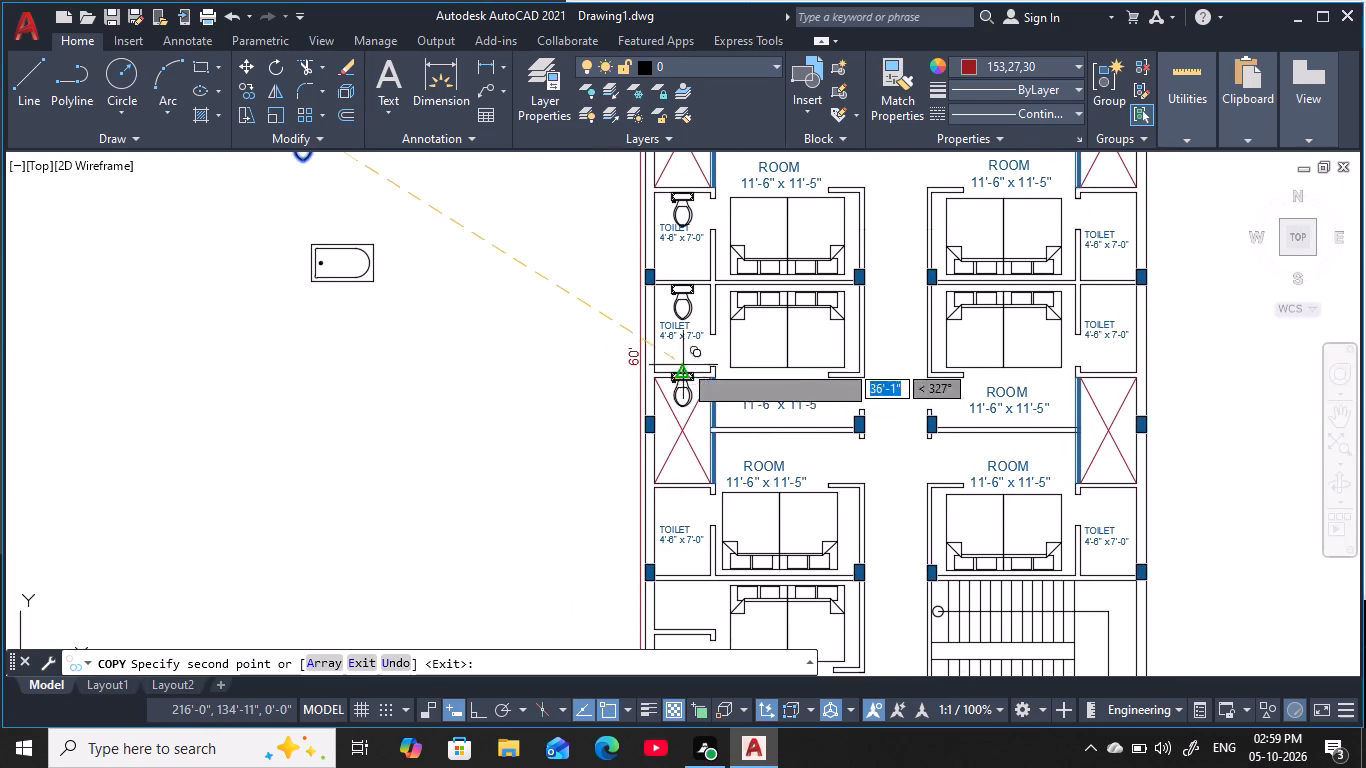
{"action": "middle_click_drag", "start_coordinate": [779, 279], "coordinate": [584, 509]}
{"action": "middle_click_drag", "start_coordinate": [870, 284], "coordinate": [719, 387]}
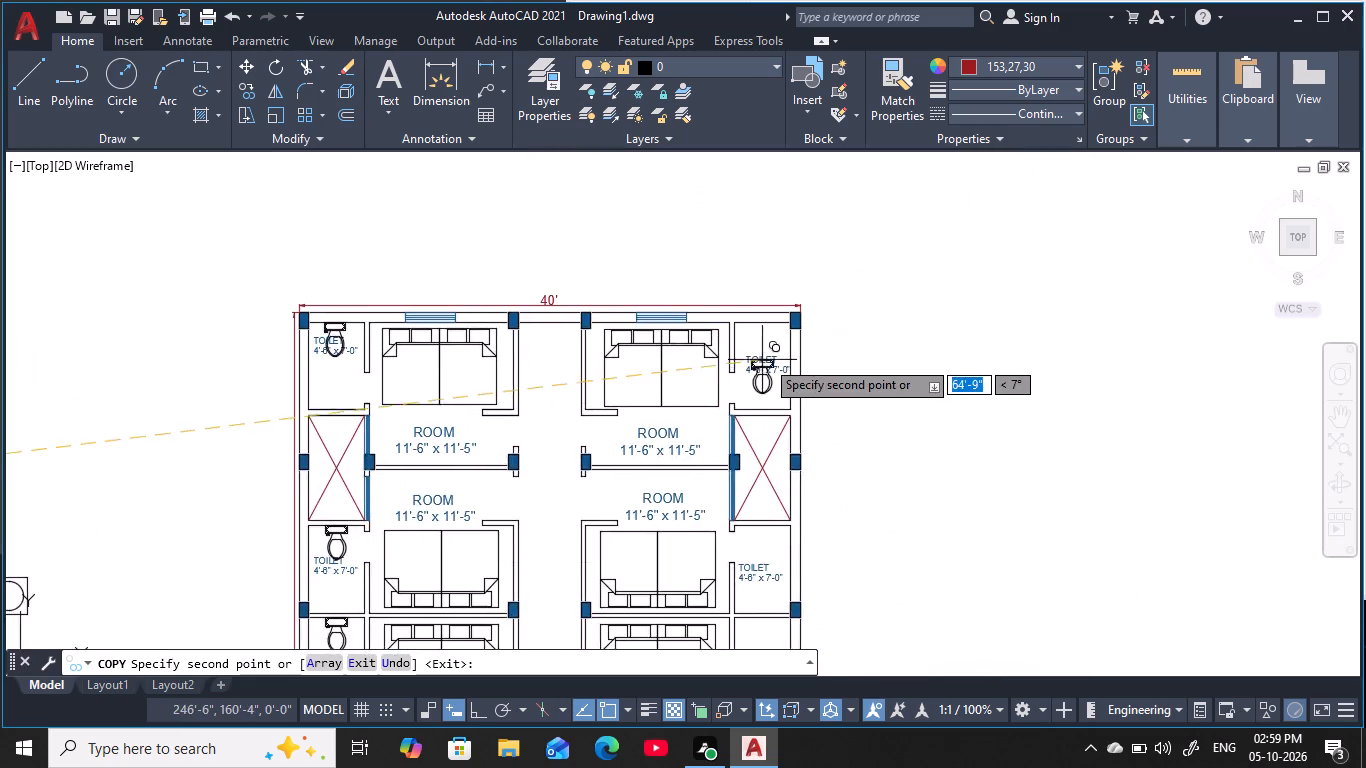
{"action": "scroll", "coordinate": [768, 356], "scroll_direction": "up", "scroll_amount": 3}
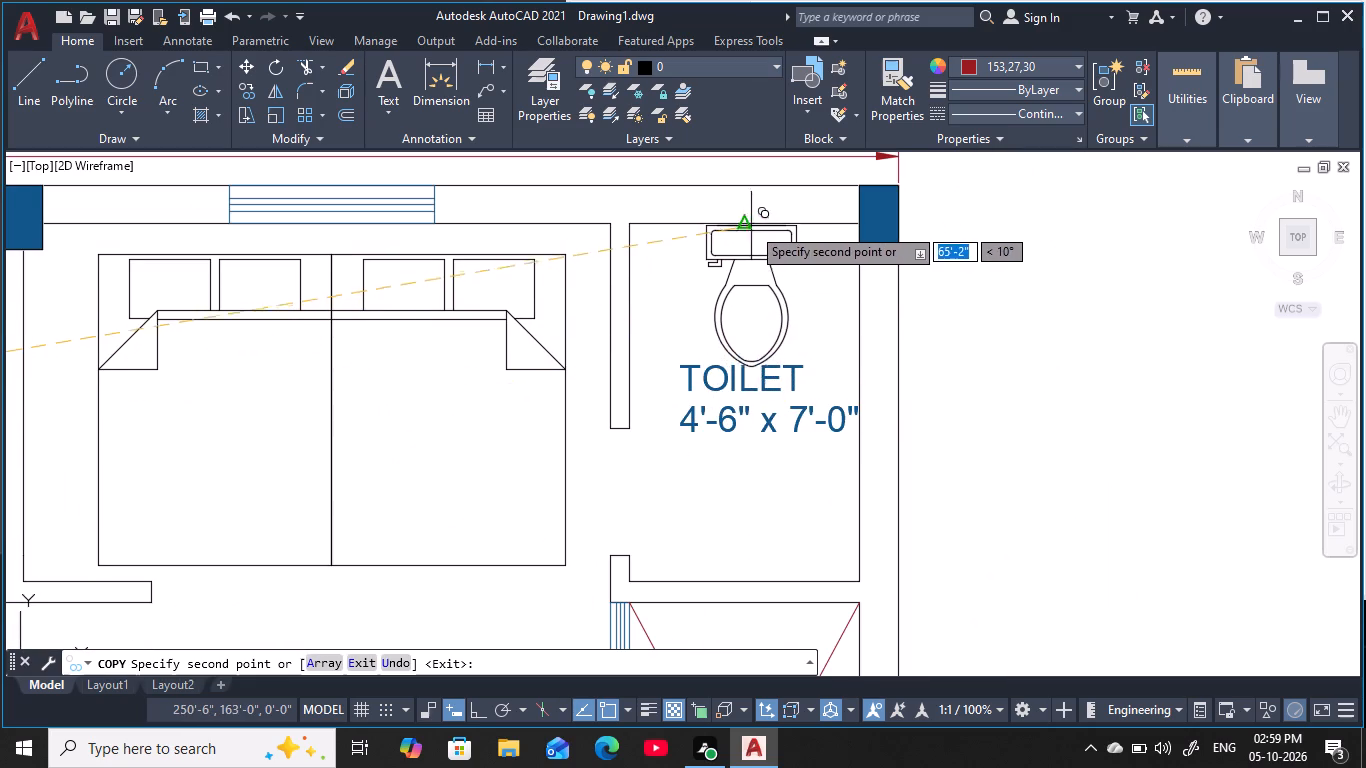
{"action": "left_click", "coordinate": [747, 226]}
Place a copy of the toilet at the north wall midpoint of the third TOILET down the east side and finish copying.
{"action": "middle_click_drag", "start_coordinate": [776, 503], "coordinate": [776, 214]}
{"action": "scroll", "coordinate": [743, 399], "scroll_direction": "down", "scroll_amount": 2}
{"action": "middle_click_drag", "start_coordinate": [734, 412], "coordinate": [734, 385]}
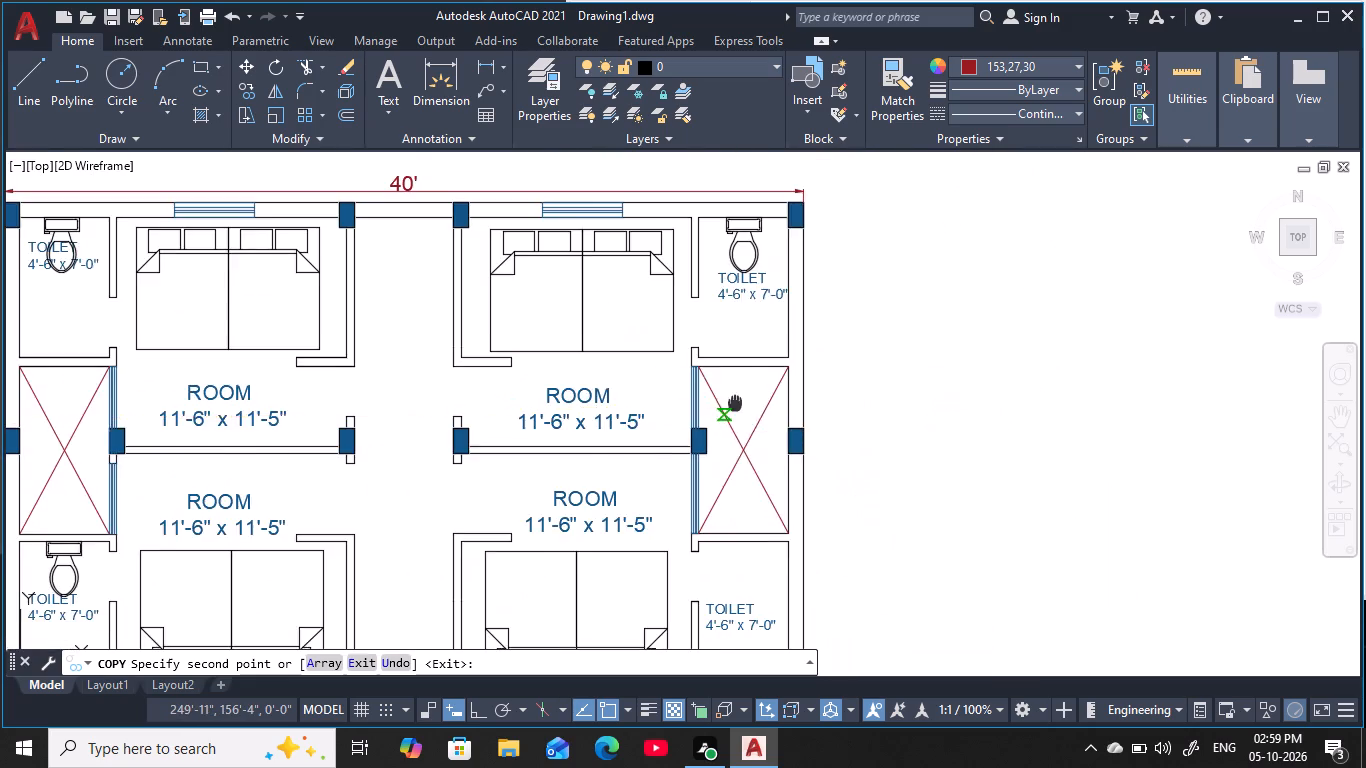
{"action": "middle_click_drag", "start_coordinate": [734, 385], "coordinate": [718, 183]}
{"action": "middle_click_drag", "start_coordinate": [758, 396], "coordinate": [727, 240]}
{"action": "scroll", "coordinate": [694, 325], "scroll_direction": "up", "scroll_amount": 2}
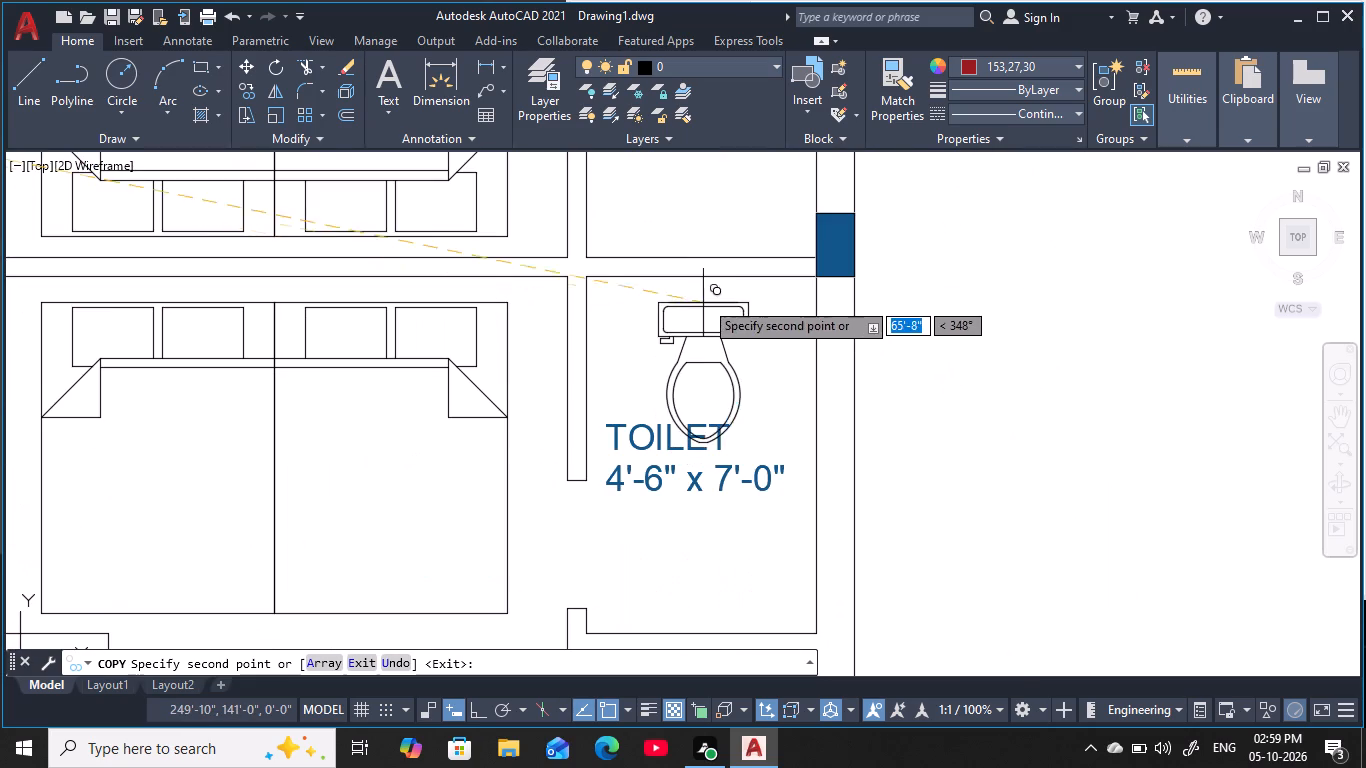
{"action": "left_click", "coordinate": [703, 281]}
{"action": "scroll", "coordinate": [702, 417], "scroll_direction": "down", "scroll_amount": 1}
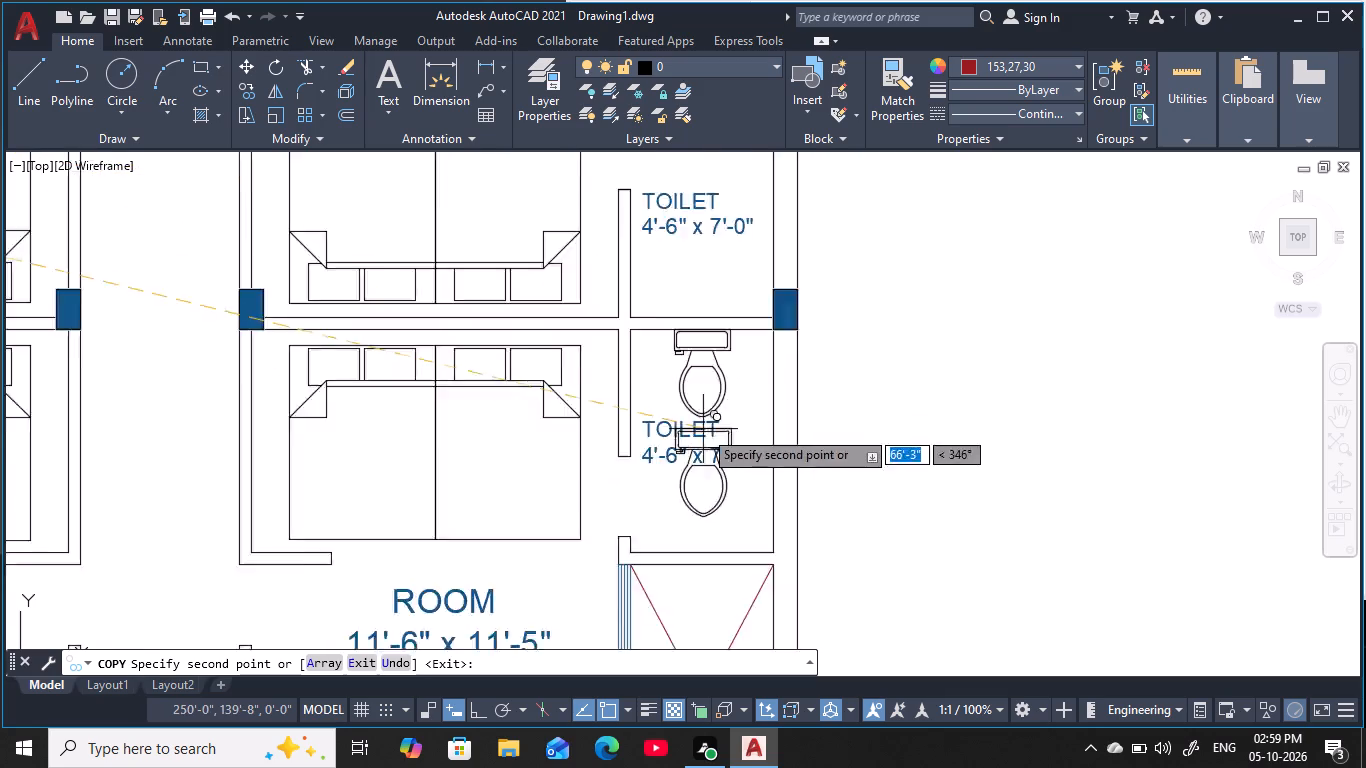
{"action": "scroll", "coordinate": [703, 429], "scroll_direction": "down", "scroll_amount": 1}
{"action": "middle_click_drag", "start_coordinate": [707, 426], "coordinate": [734, 206]}
{"action": "scroll", "coordinate": [741, 295], "scroll_direction": "down", "scroll_amount": 2}
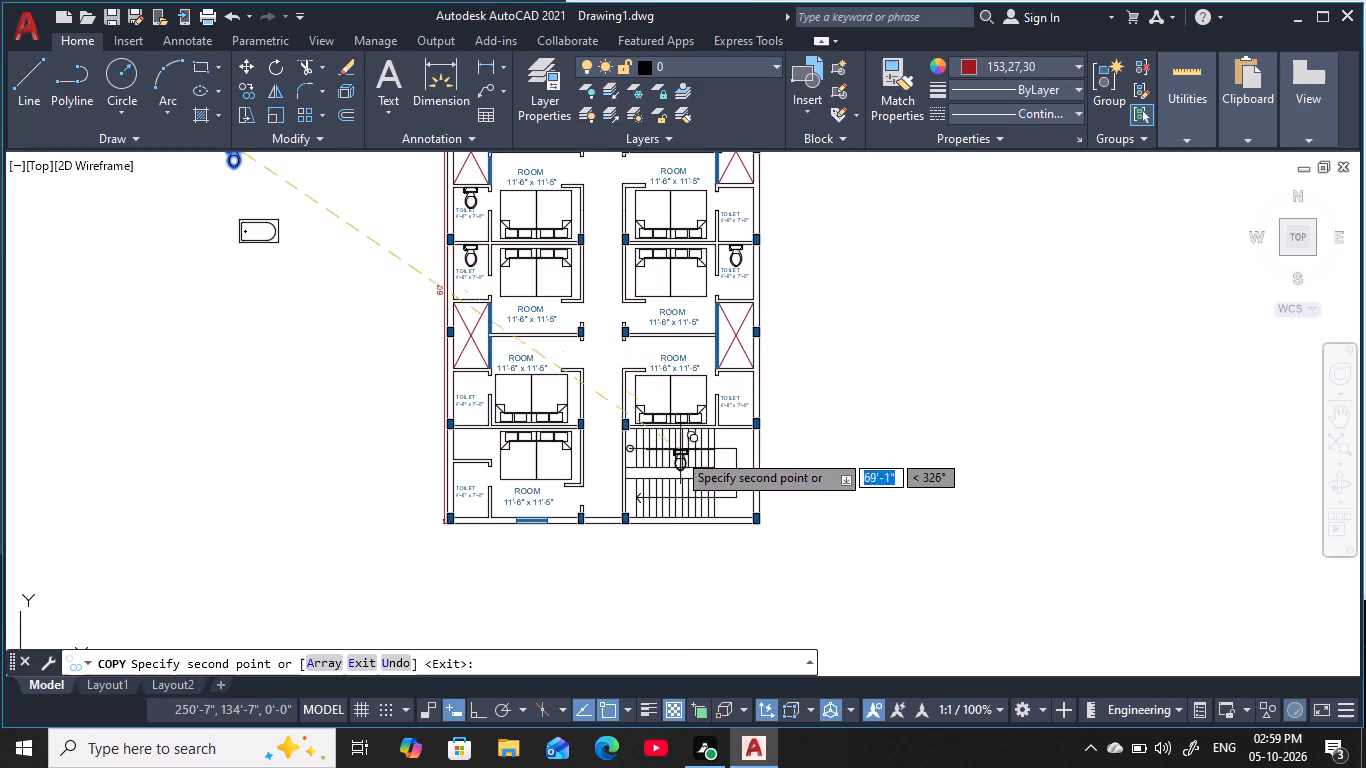
{"action": "scroll", "coordinate": [512, 497], "scroll_direction": "up", "scroll_amount": 1}
{"action": "key", "text": "Escape"}
{"action": "key", "text": "Escape"}
{"action": "key", "text": "Escape"}
{"action": "key", "text": "Escape"}
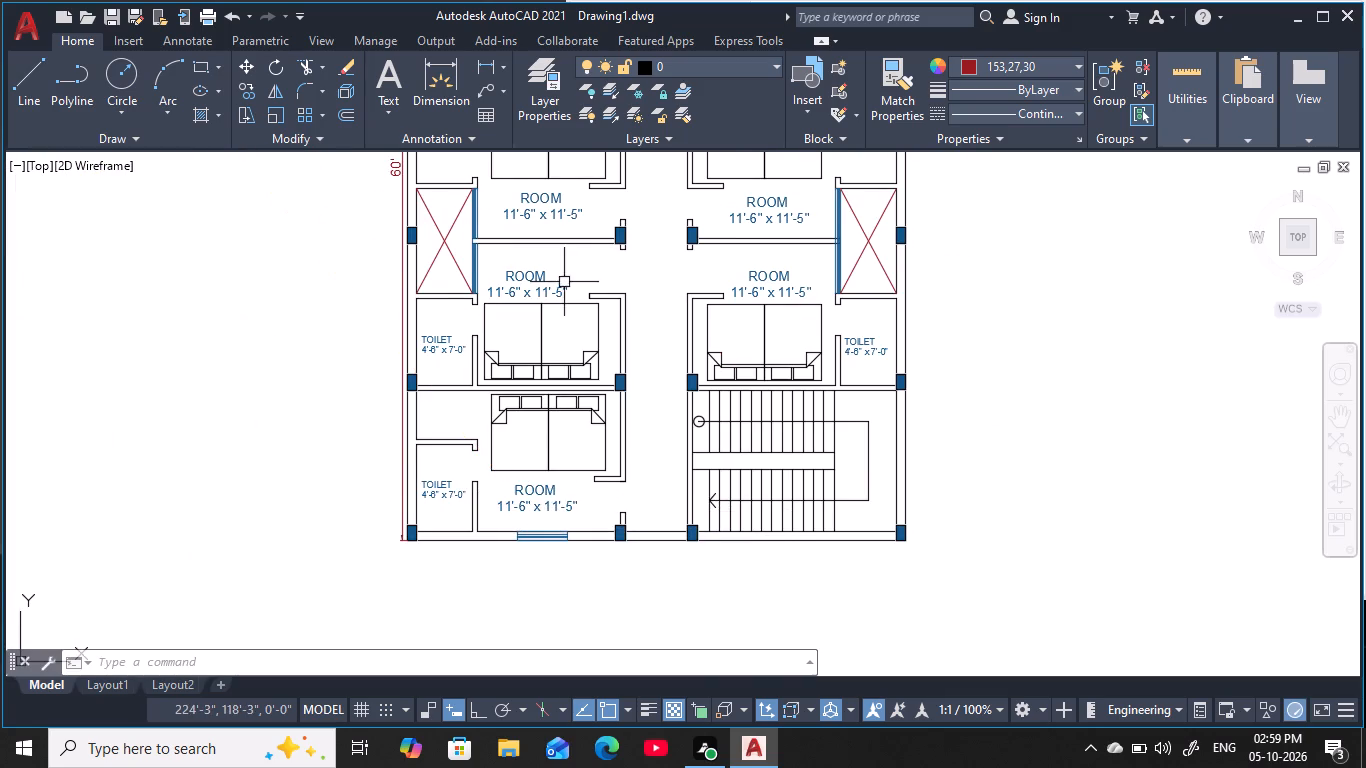
Move the toilet from the second TOILET down the west side into the empty area west of the plan.
{"action": "middle_click_drag", "start_coordinate": [564, 282], "coordinate": [664, 569]}
{"action": "key", "text": "Escape"}
{"action": "key", "text": "Escape"}
{"action": "key", "text": "Escape"}
{"action": "middle_click_drag", "start_coordinate": [552, 328], "coordinate": [572, 390]}
{"action": "key", "text": "Escape"}
{"action": "scroll", "coordinate": [572, 390], "scroll_direction": "up", "scroll_amount": 1}
{"action": "key", "text": "Escape"}
{"action": "key", "text": "Escape"}
{"action": "key", "text": "Escape"}
{"action": "left_click", "coordinate": [562, 355]}
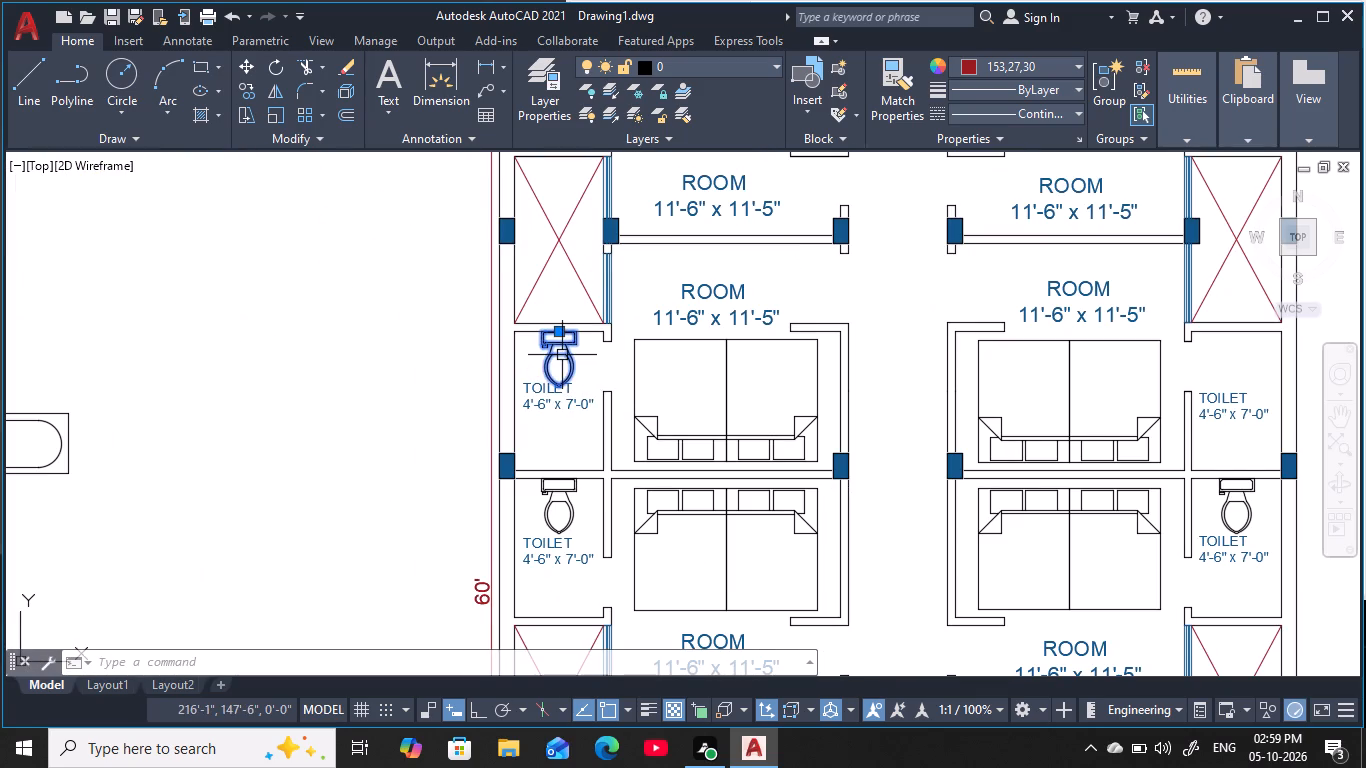
{"action": "type", "text": "m"}
{"action": "key", "text": "space"}
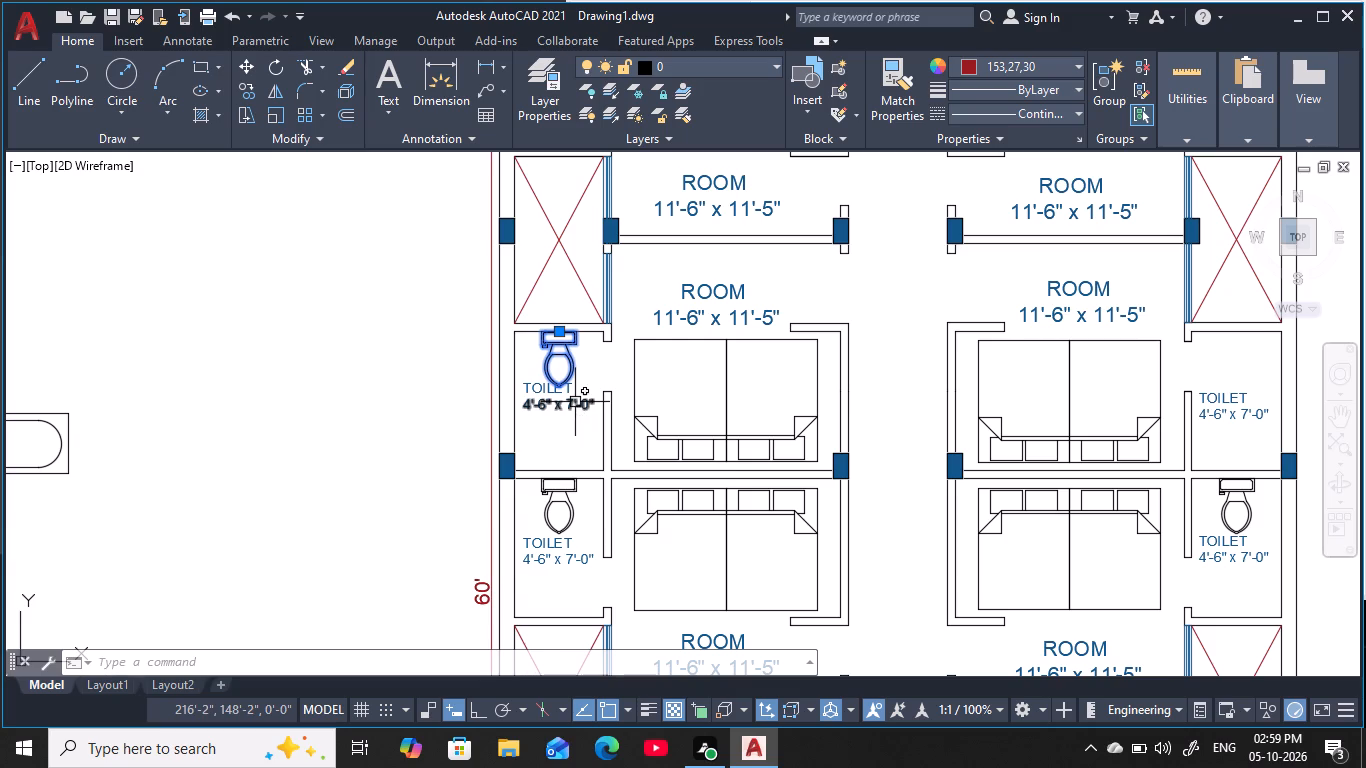
{"action": "left_click", "coordinate": [573, 360]}
{"action": "left_click", "coordinate": [320, 390]}
{"action": "key", "text": "Escape"}
{"action": "key", "text": "Escape"}
{"action": "key", "text": "Escape"}
{"action": "key", "text": "Escape"}
{"action": "key", "text": "Escape"}
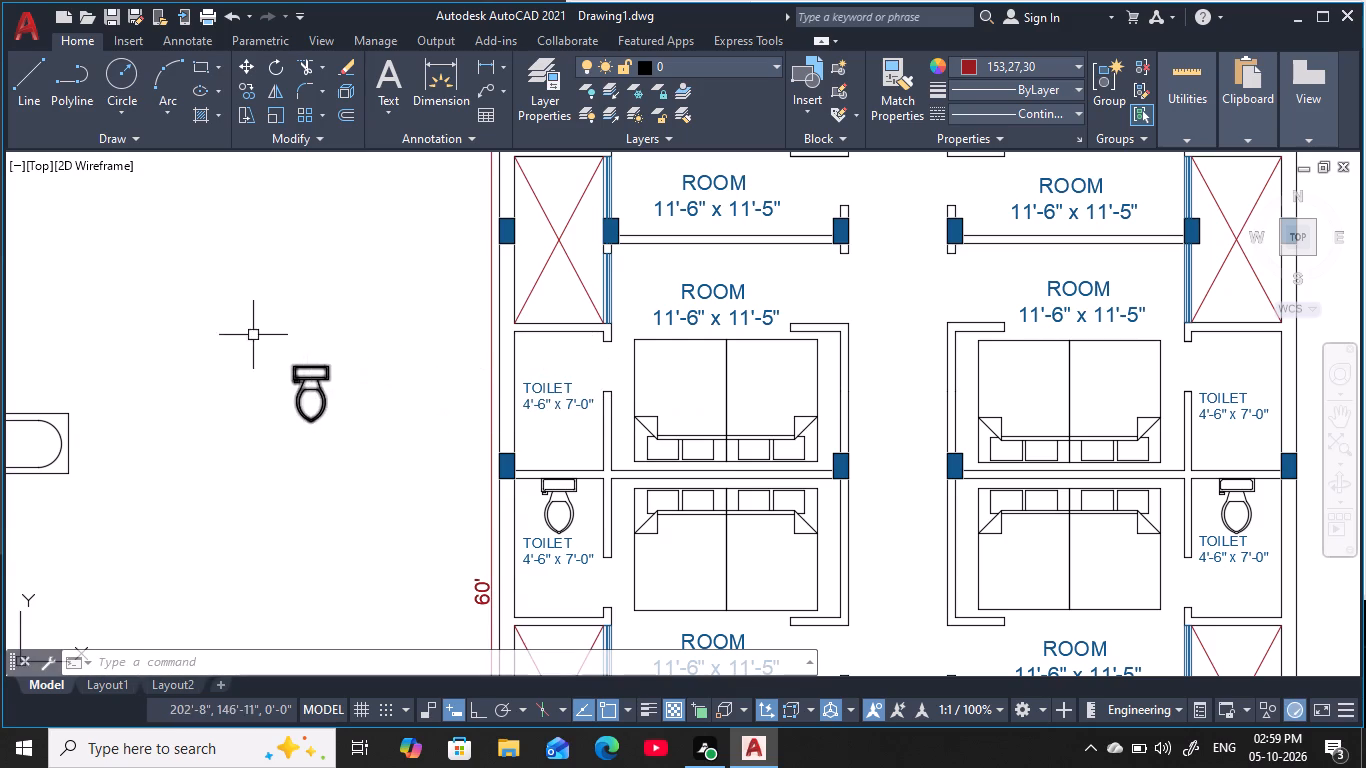
Rotate the moved-out toilet 180° with Ortho on so its tank faces south.
{"action": "left_click_drag", "start_coordinate": [250, 317], "coordinate": [258, 330]}
{"action": "left_click", "coordinate": [380, 514]}
{"action": "key", "text": "r"}
{"action": "key", "text": "o"}
{"action": "key", "text": "space"}
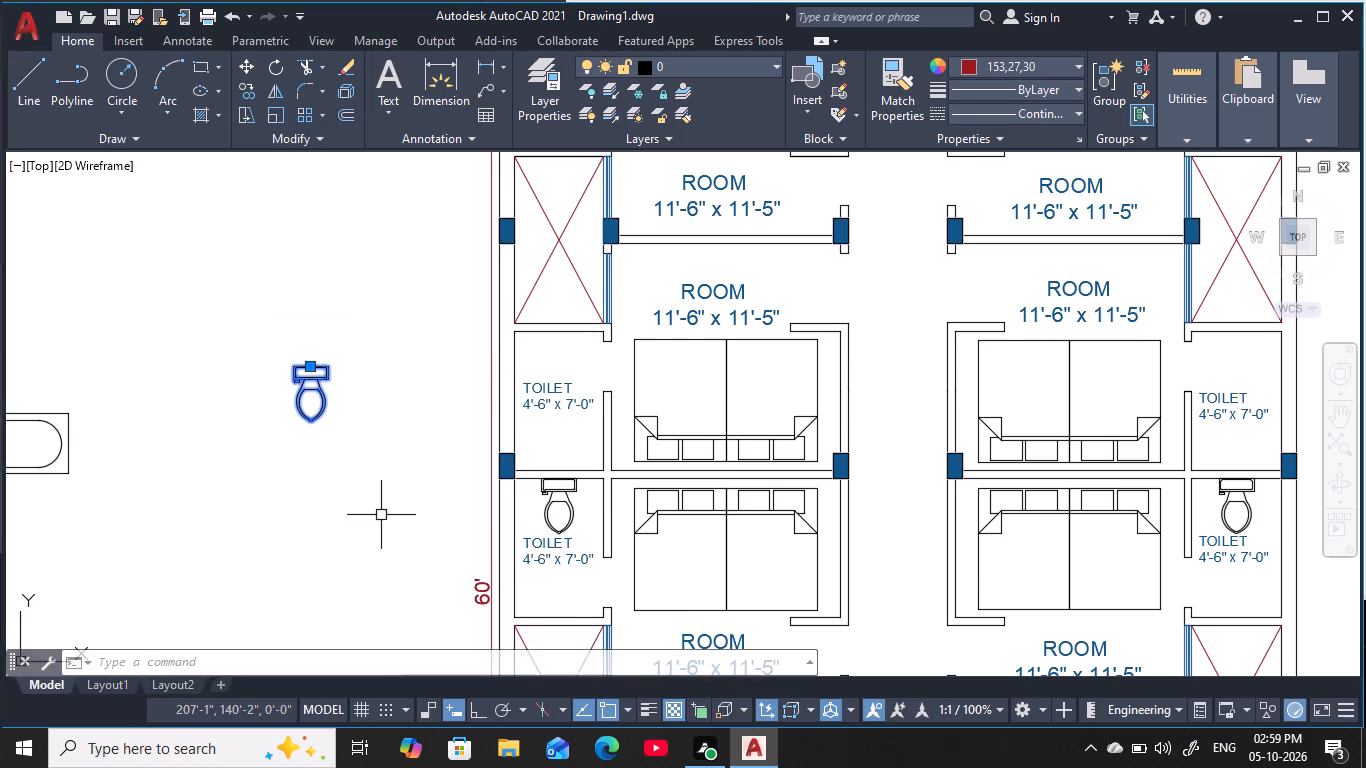
{"action": "left_click", "coordinate": [343, 409]}
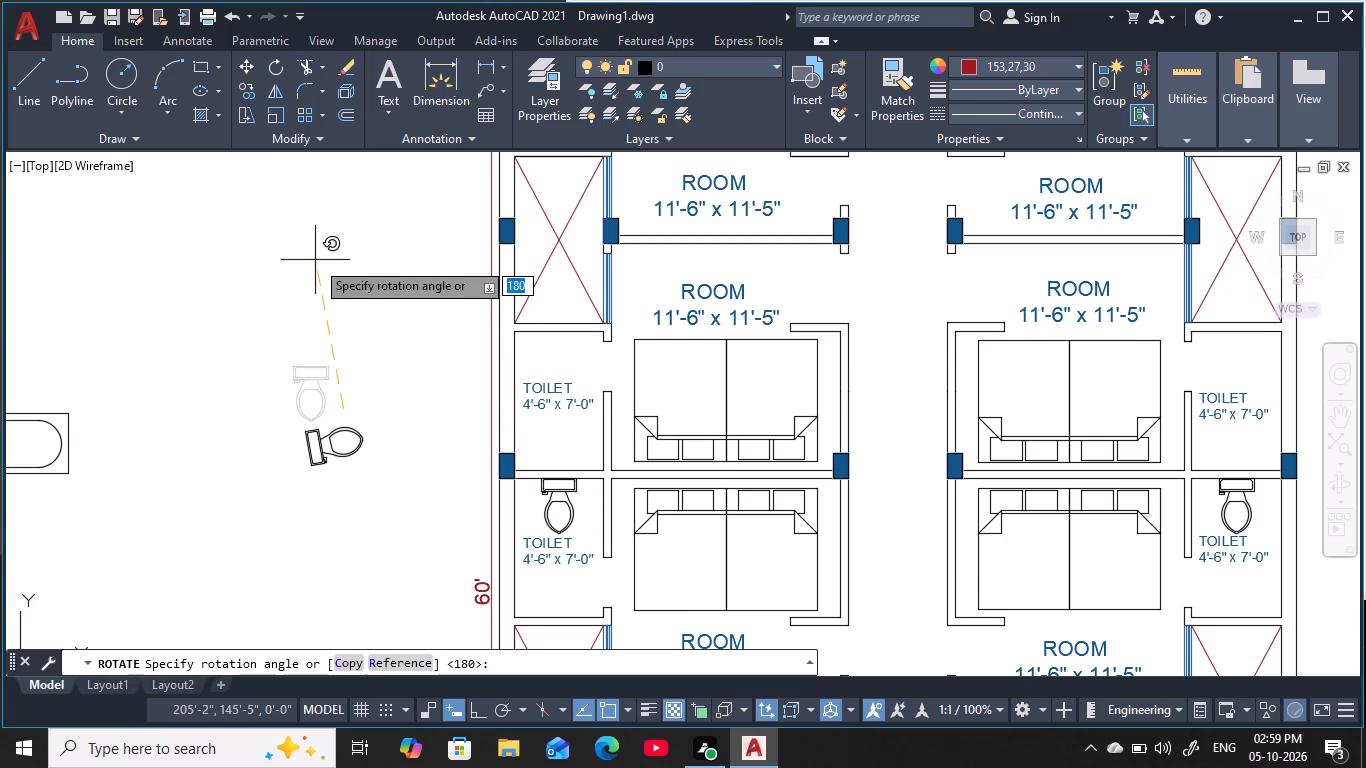
{"action": "key", "text": "F8"}
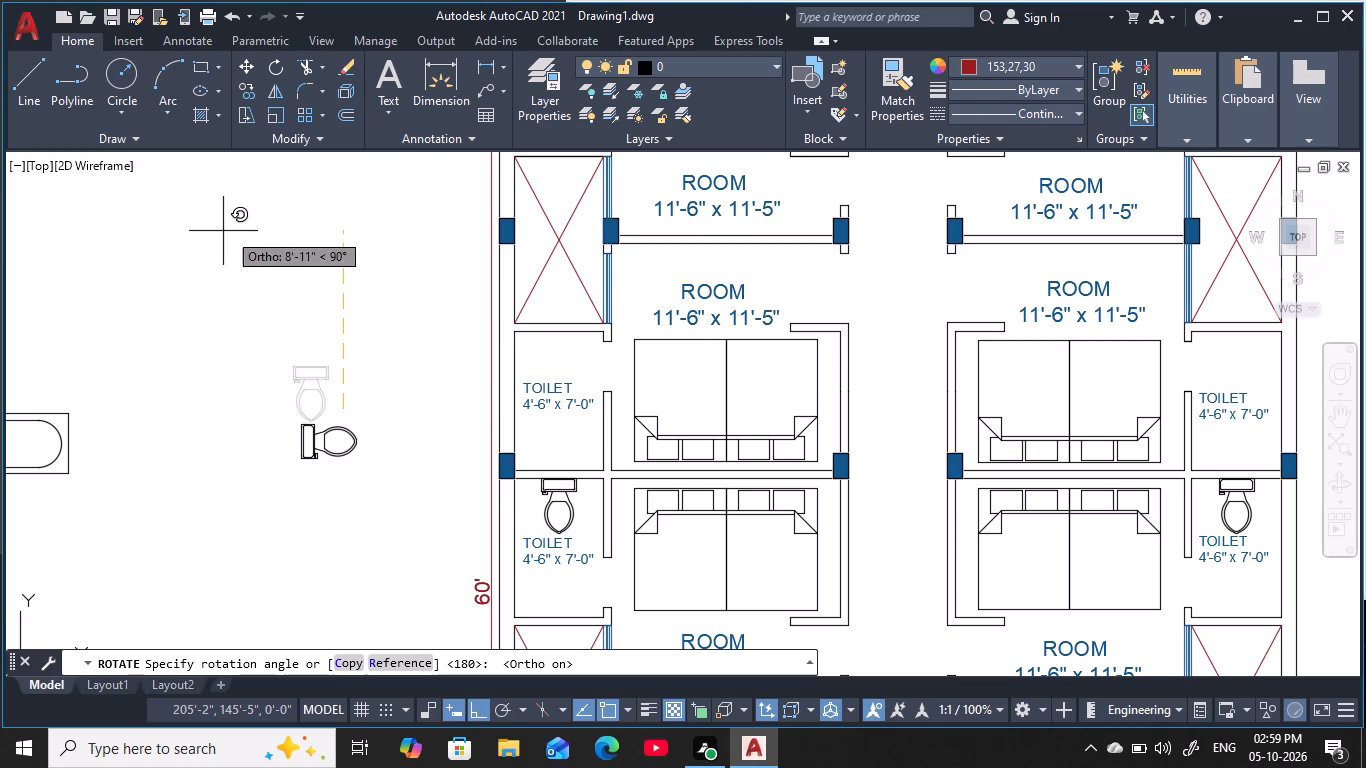
{"action": "left_click", "coordinate": [64, 400]}
{"action": "key", "text": "Escape"}
{"action": "key", "text": "Escape"}
{"action": "key", "text": "Escape"}
{"action": "key", "text": "Escape"}
{"action": "key", "text": "Escape"}
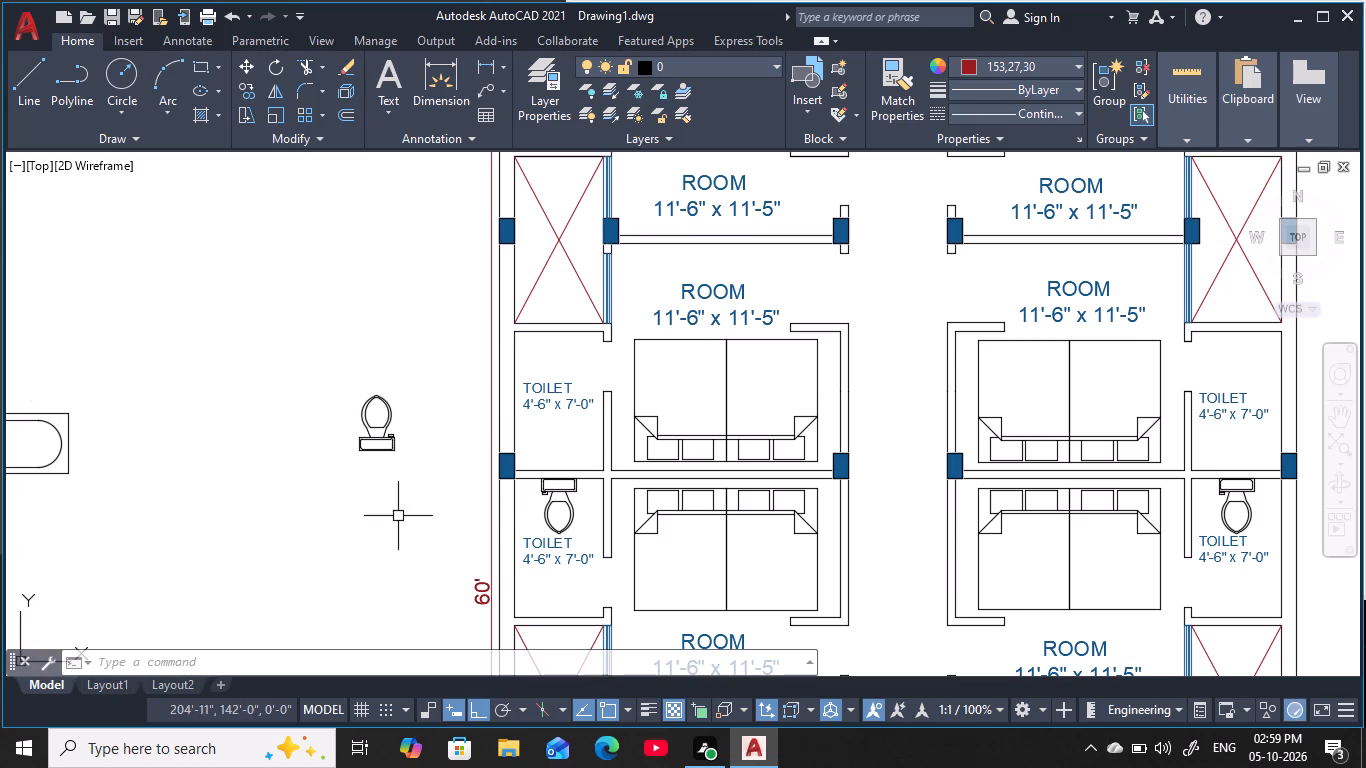
Copy the rotated toilet from its tank's back-edge midpoint to the south wall midpoint of the fourth TOILET down the west side.
{"action": "key", "text": "Escape"}
{"action": "left_click_drag", "start_coordinate": [425, 505], "coordinate": [424, 496]}
{"action": "left_click", "coordinate": [258, 297]}
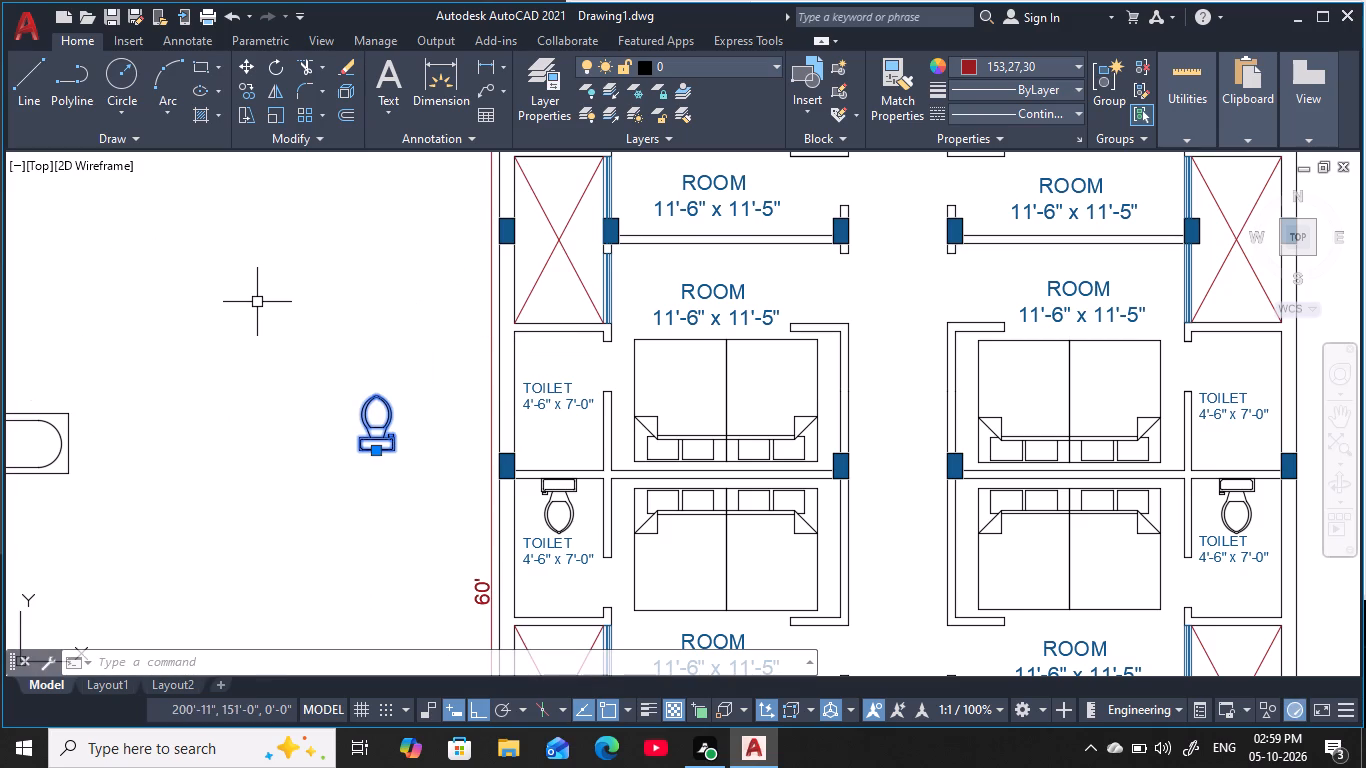
{"action": "key", "text": "c"}
{"action": "type", "text": "o"}
{"action": "key", "text": "space"}
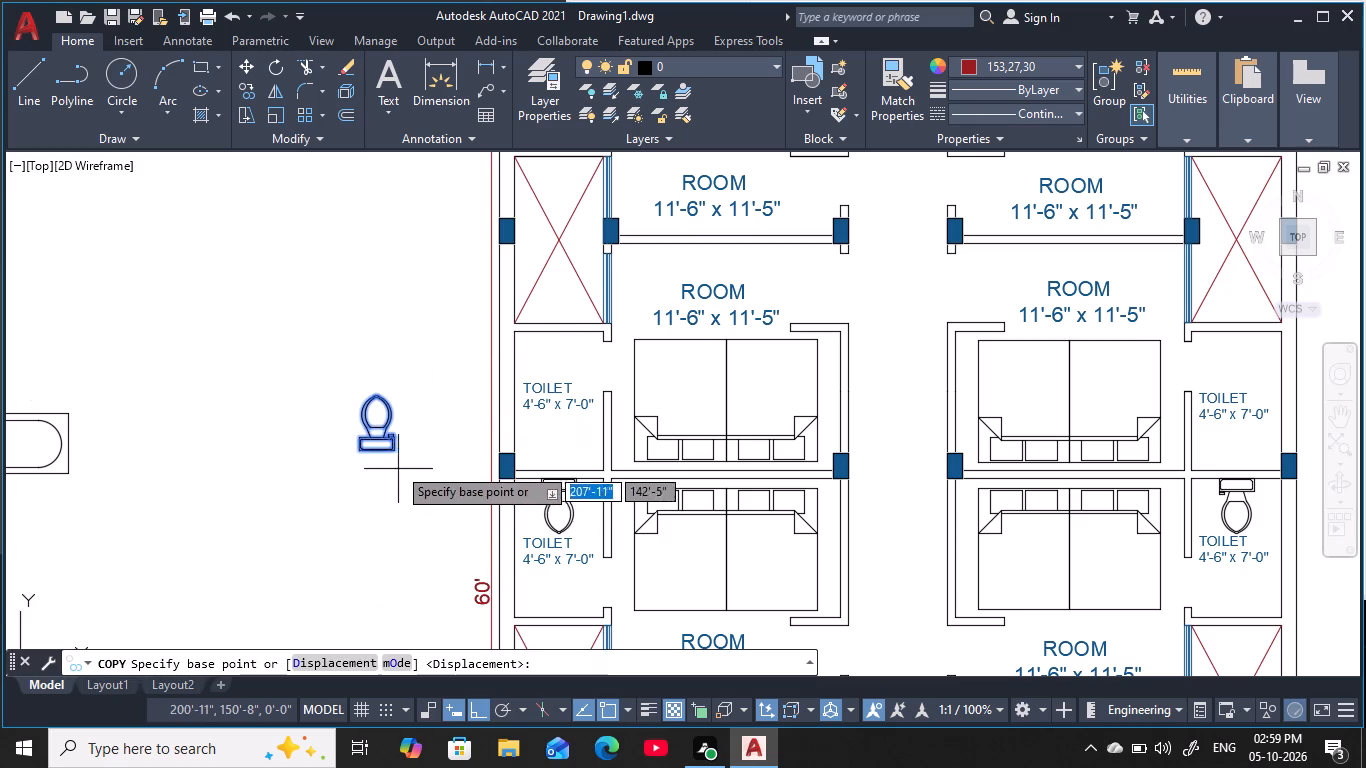
{"action": "left_click", "coordinate": [377, 452]}
{"action": "middle_click_drag", "start_coordinate": [412, 460], "coordinate": [398, 356]}
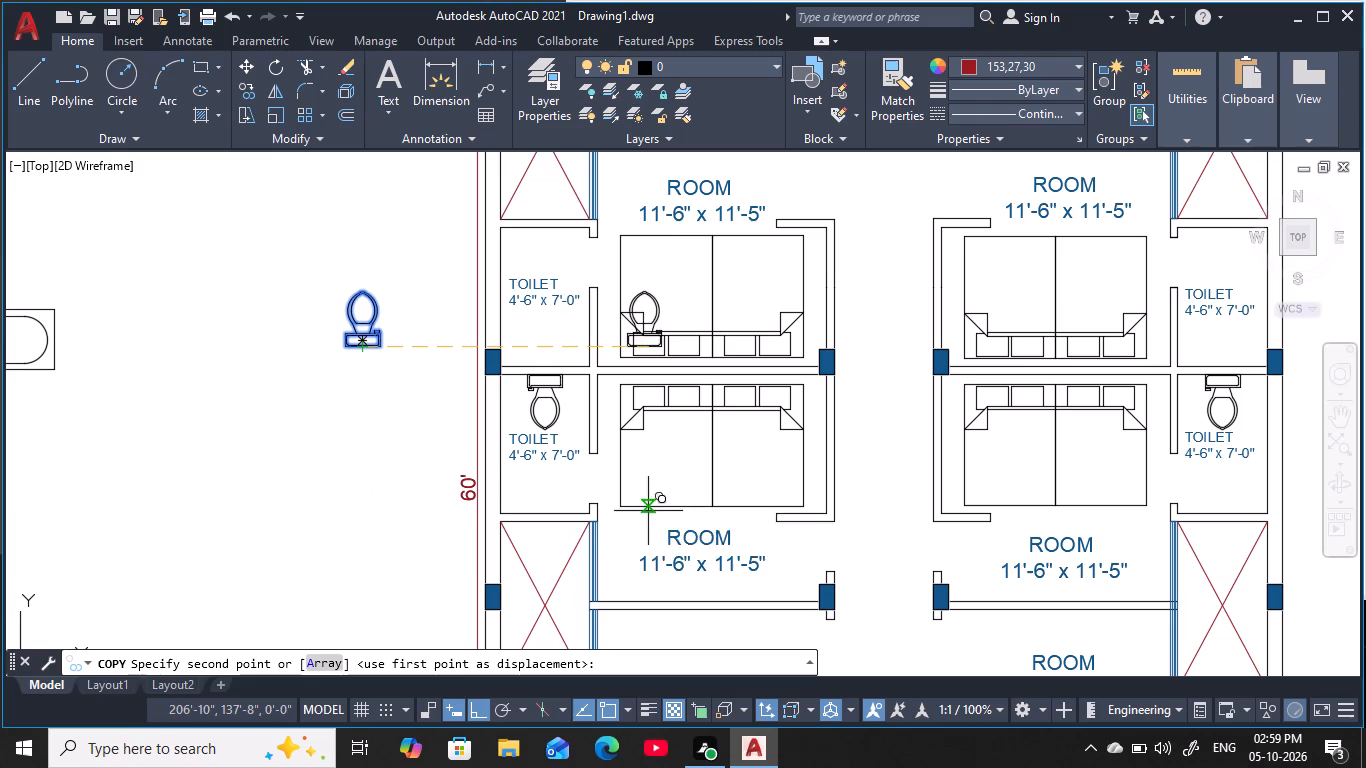
{"action": "key", "text": "F8"}
{"action": "middle_click_drag", "start_coordinate": [566, 505], "coordinate": [551, 452]}
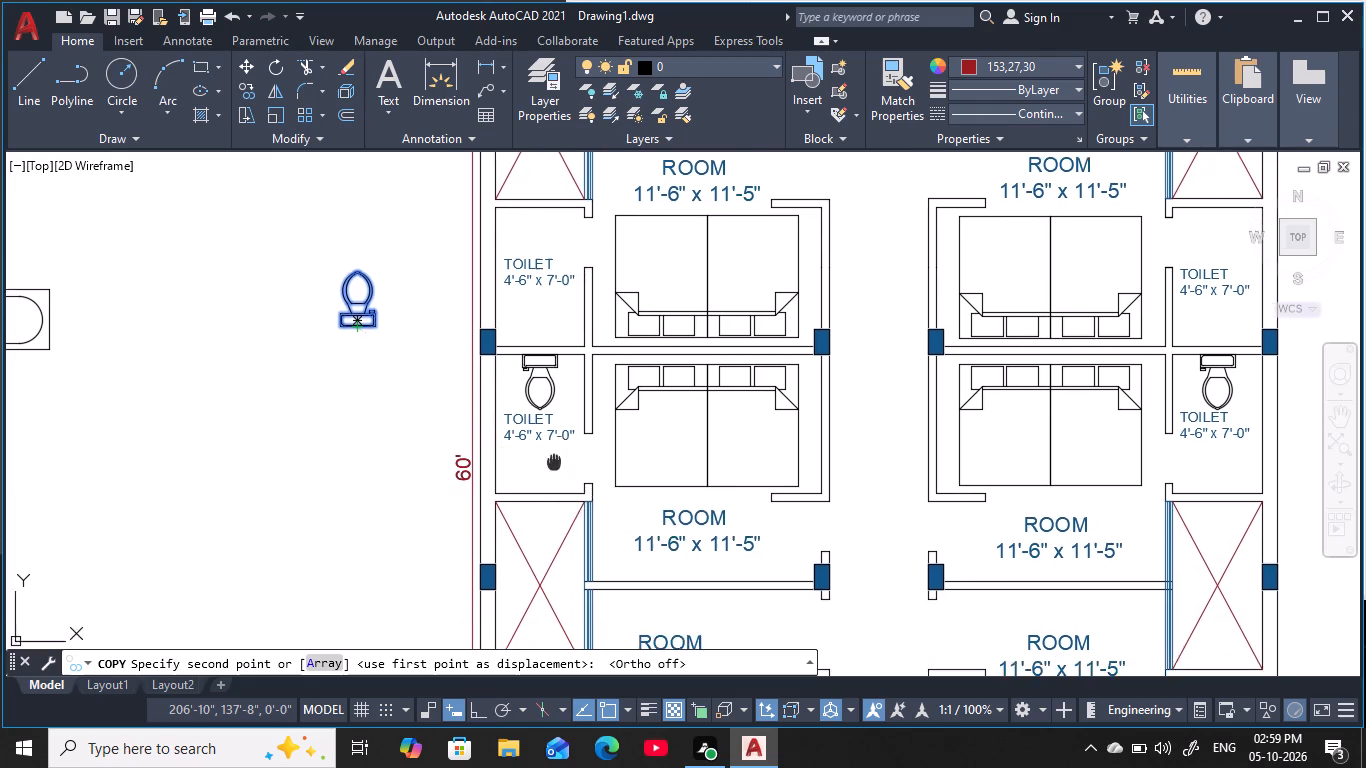
{"action": "middle_click_drag", "start_coordinate": [551, 452], "coordinate": [503, 264]}
{"action": "middle_click_drag", "start_coordinate": [520, 559], "coordinate": [541, 433]}
{"action": "scroll", "coordinate": [491, 465], "scroll_direction": "up", "scroll_amount": 2}
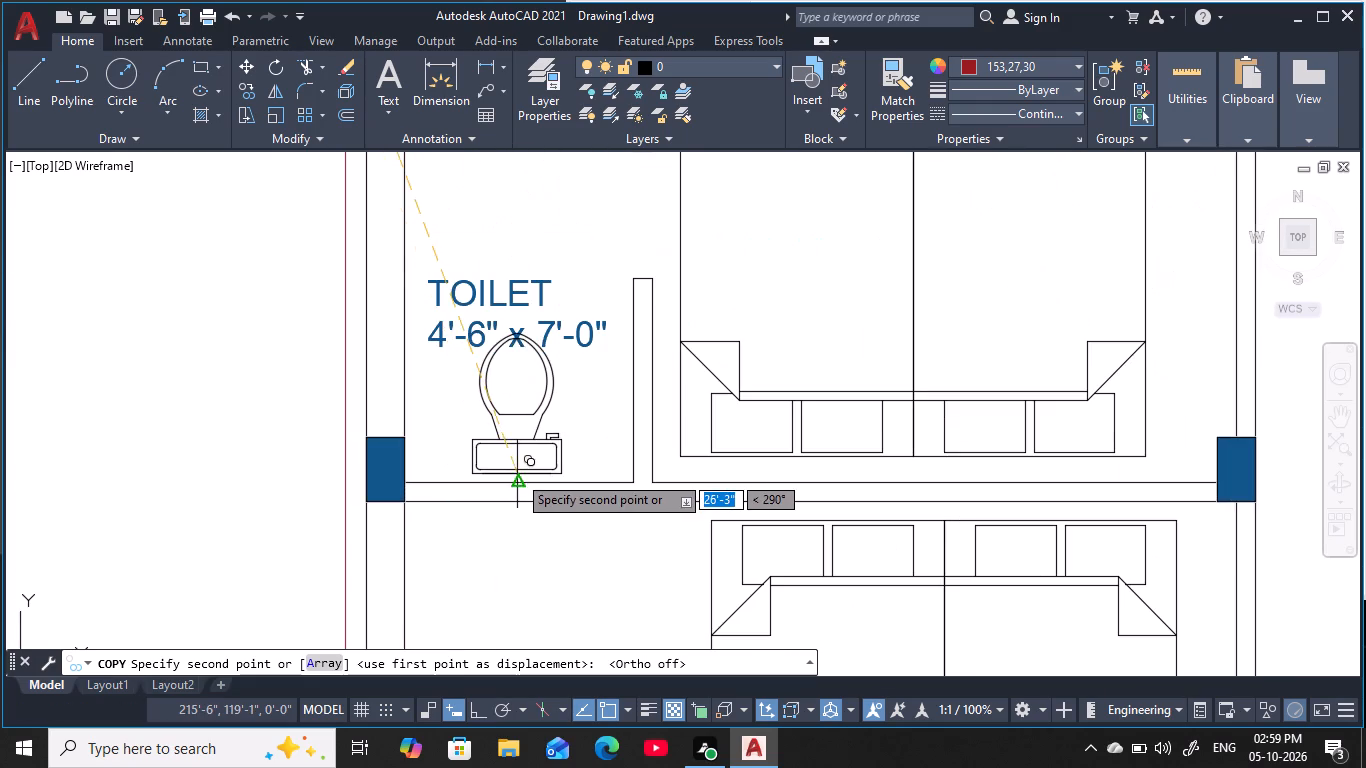
{"action": "left_click", "coordinate": [518, 478]}
Place a copy of the rotated toilet at the south wall midpoint of the southwest corner TOILET.
{"action": "scroll", "coordinate": [522, 408], "scroll_direction": "down", "scroll_amount": 3}
{"action": "middle_click_drag", "start_coordinate": [516, 390], "coordinate": [539, 381]}
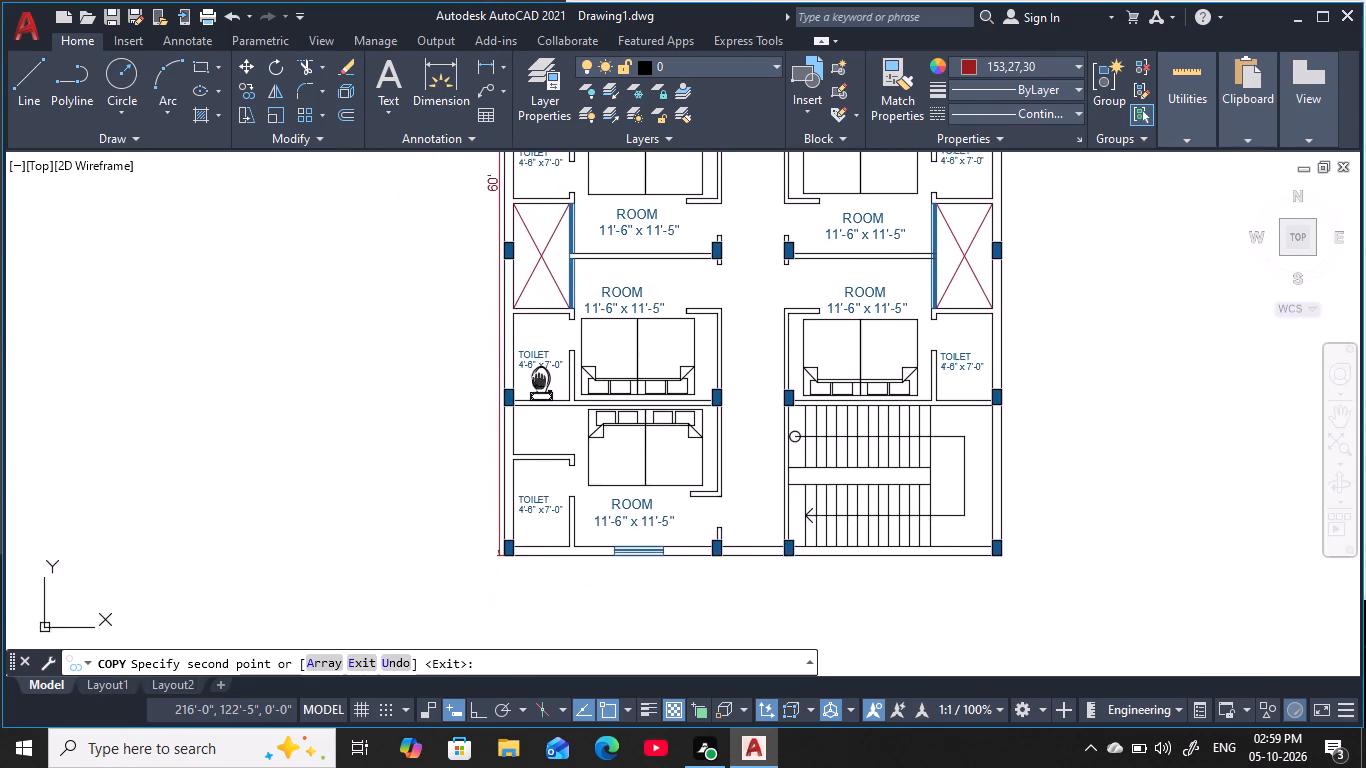
{"action": "middle_click_drag", "start_coordinate": [572, 575], "coordinate": [570, 493]}
{"action": "scroll", "coordinate": [551, 489], "scroll_direction": "up", "scroll_amount": 3}
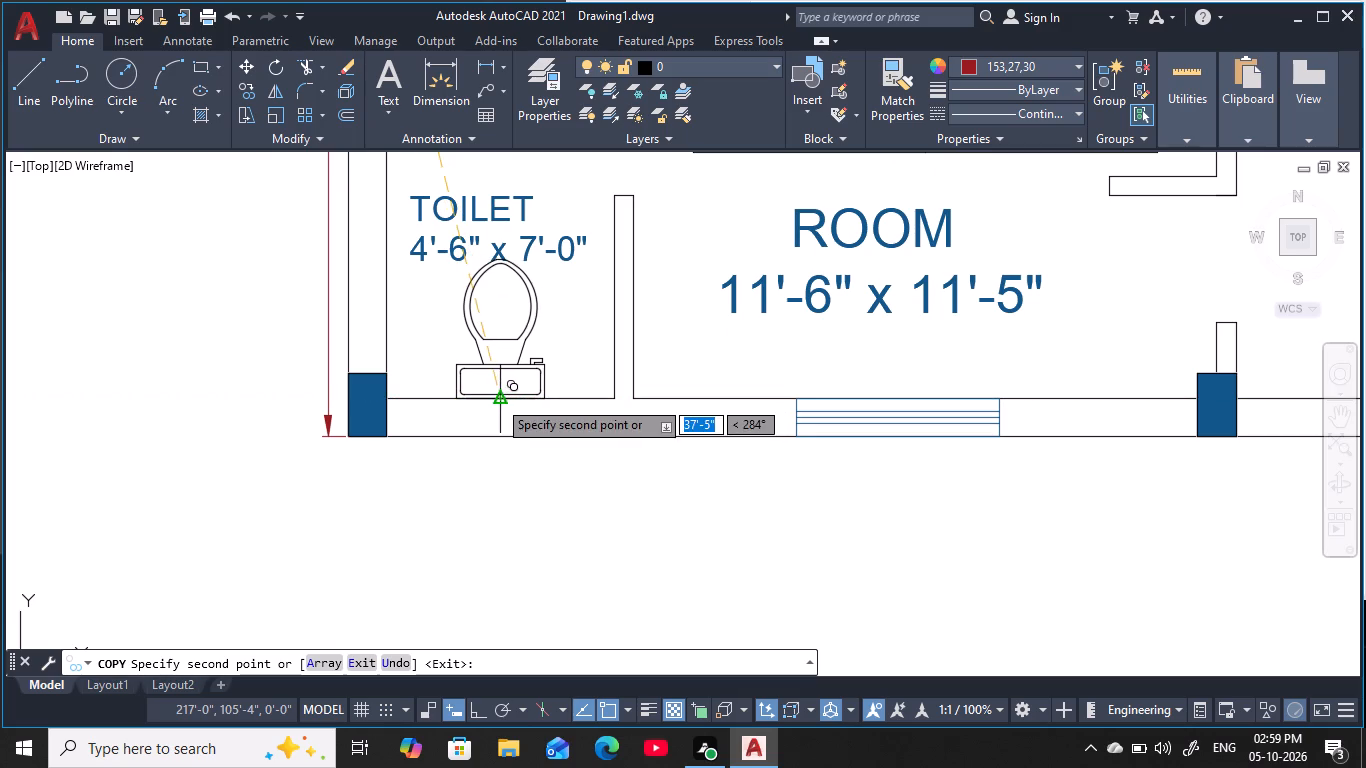
{"action": "left_click", "coordinate": [497, 399]}
Place copies of the rotated toilet at the south wall midpoints of the east TOILET north of the stairs and the second east TOILET.
{"action": "scroll", "coordinate": [505, 361], "scroll_direction": "down", "scroll_amount": 3}
{"action": "middle_click_drag", "start_coordinate": [503, 351], "coordinate": [395, 483]}
{"action": "middle_click_drag", "start_coordinate": [684, 358], "coordinate": [622, 400]}
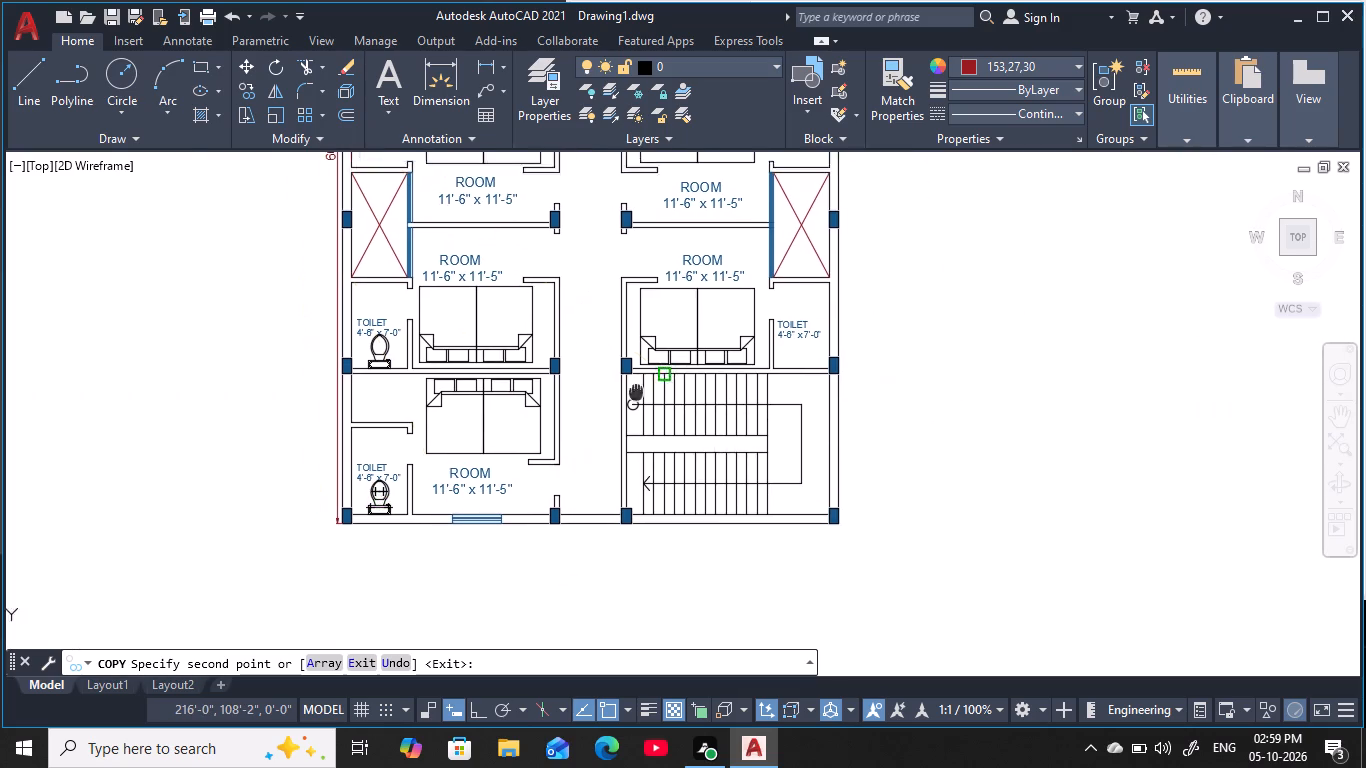
{"action": "middle_click_drag", "start_coordinate": [622, 400], "coordinate": [513, 424]}
{"action": "scroll", "coordinate": [656, 421], "scroll_direction": "up", "scroll_amount": 3}
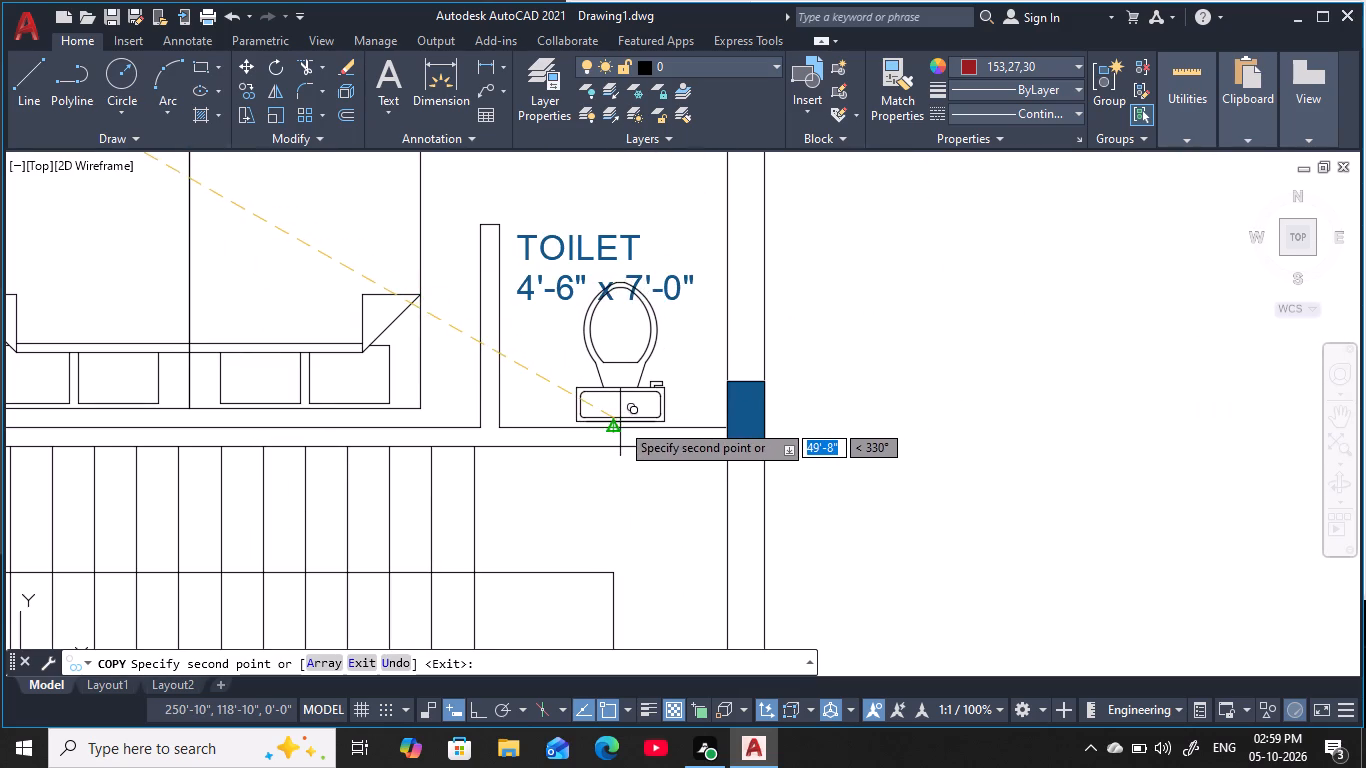
{"action": "left_click", "coordinate": [613, 426]}
{"action": "middle_click_drag", "start_coordinate": [606, 346], "coordinate": [561, 628]}
{"action": "scroll", "coordinate": [560, 629], "scroll_direction": "down", "scroll_amount": 2}
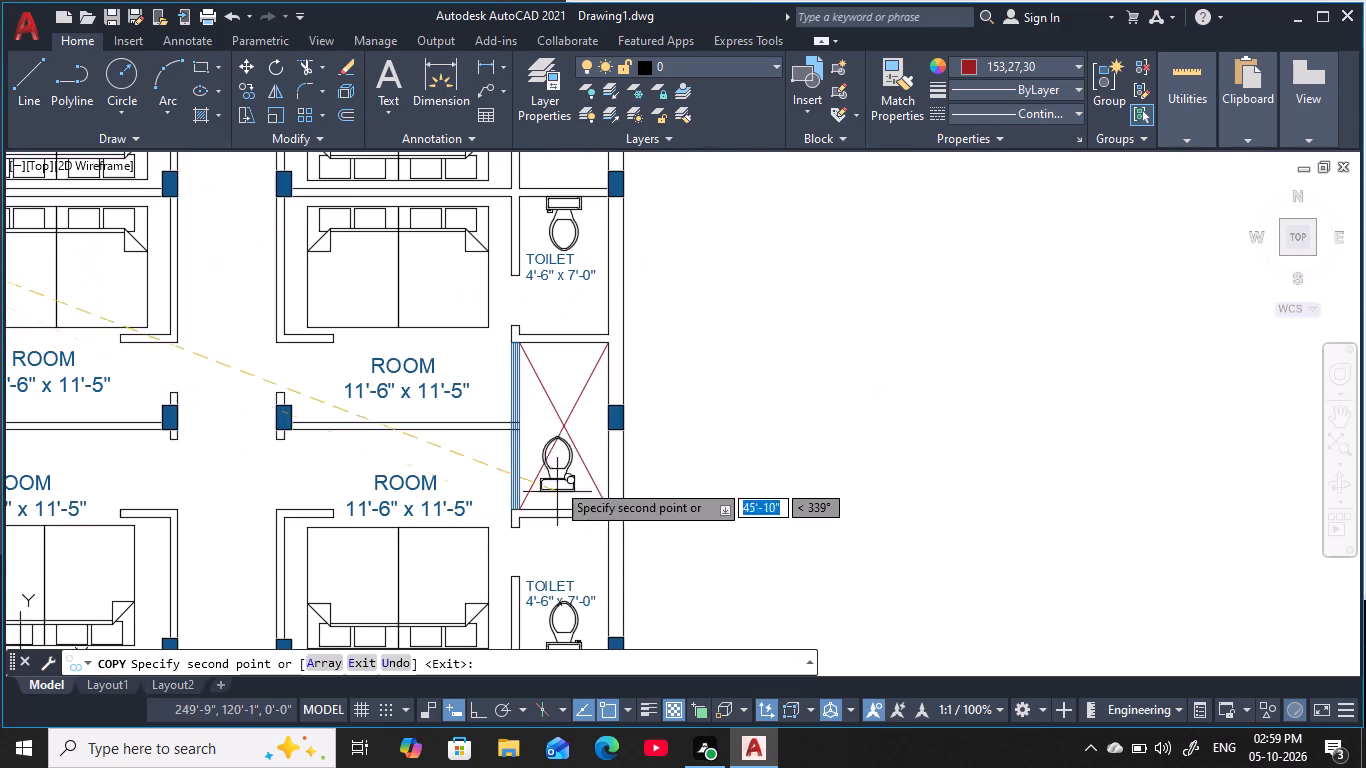
{"action": "middle_click_drag", "start_coordinate": [550, 450], "coordinate": [570, 629]}
{"action": "middle_click_drag", "start_coordinate": [555, 428], "coordinate": [538, 515]}
{"action": "scroll", "coordinate": [565, 458], "scroll_direction": "up", "scroll_amount": 2}
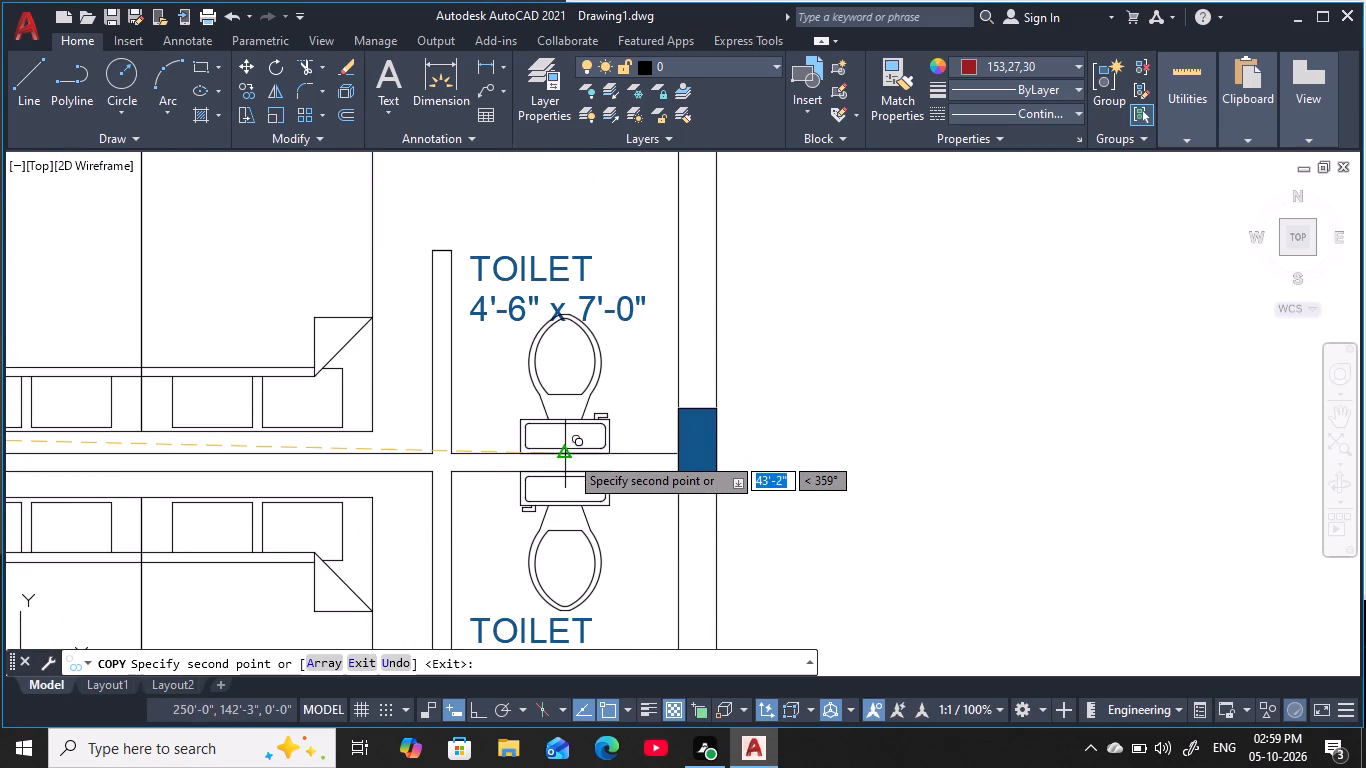
{"action": "left_click", "coordinate": [569, 455]}
Place a copy of the rotated toilet at the south wall midpoint of the second TOILET down the west side and finish copying.
{"action": "scroll", "coordinate": [580, 411], "scroll_direction": "down", "scroll_amount": 2}
{"action": "middle_click_drag", "start_coordinate": [577, 397], "coordinate": [552, 667]}
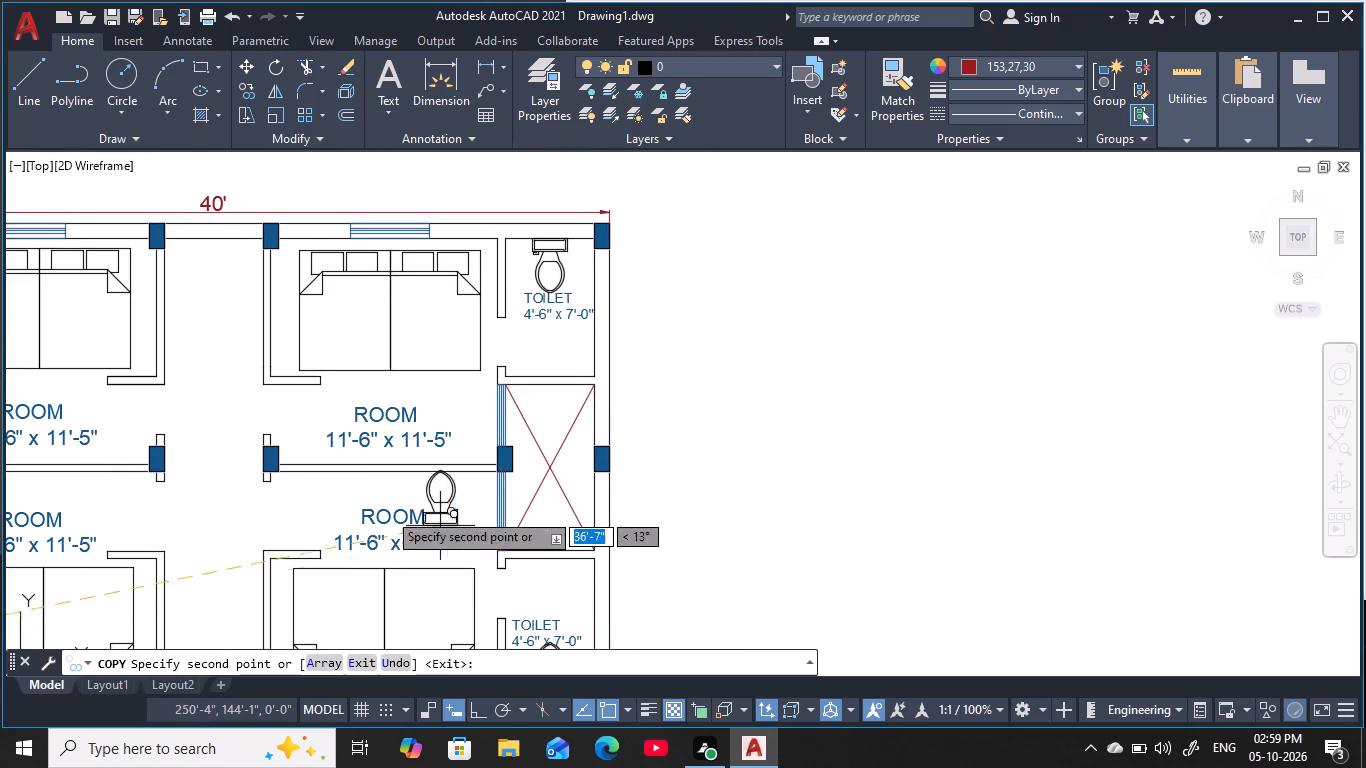
{"action": "middle_click_drag", "start_coordinate": [378, 509], "coordinate": [1011, 436]}
{"action": "middle_click_drag", "start_coordinate": [647, 490], "coordinate": [721, 383]}
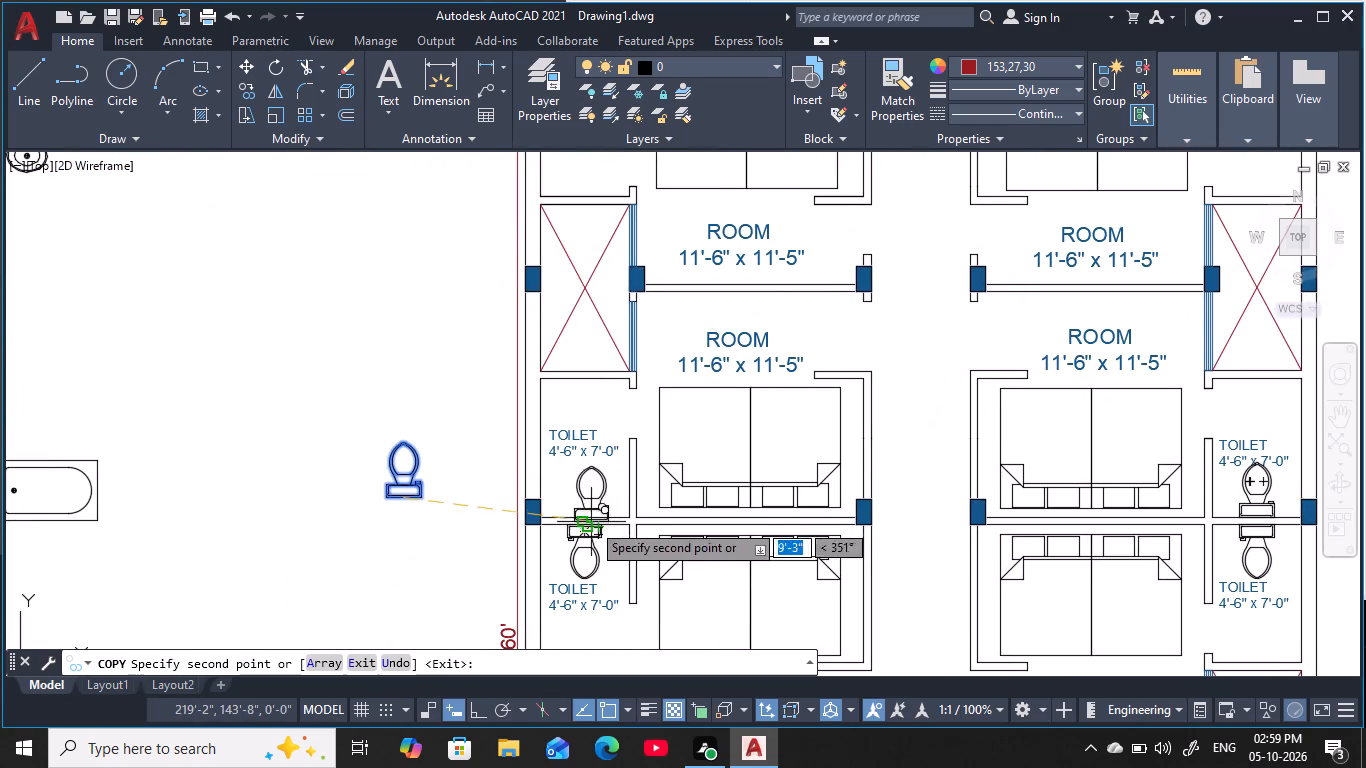
{"action": "scroll", "coordinate": [581, 518], "scroll_direction": "up", "scroll_amount": 3}
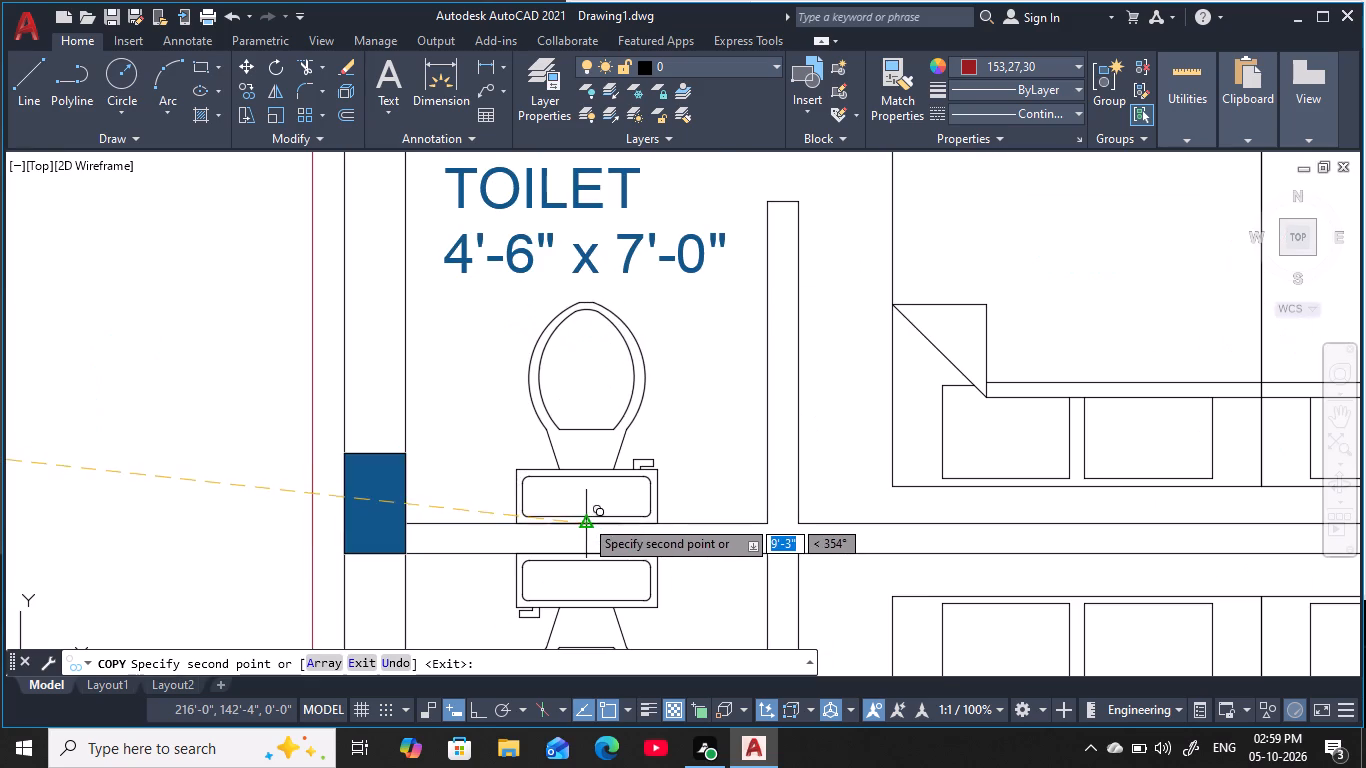
{"action": "left_click", "coordinate": [584, 518]}
{"action": "scroll", "coordinate": [611, 499], "scroll_direction": "down", "scroll_amount": 4}
{"action": "middle_click_drag", "start_coordinate": [617, 492], "coordinate": [632, 452]}
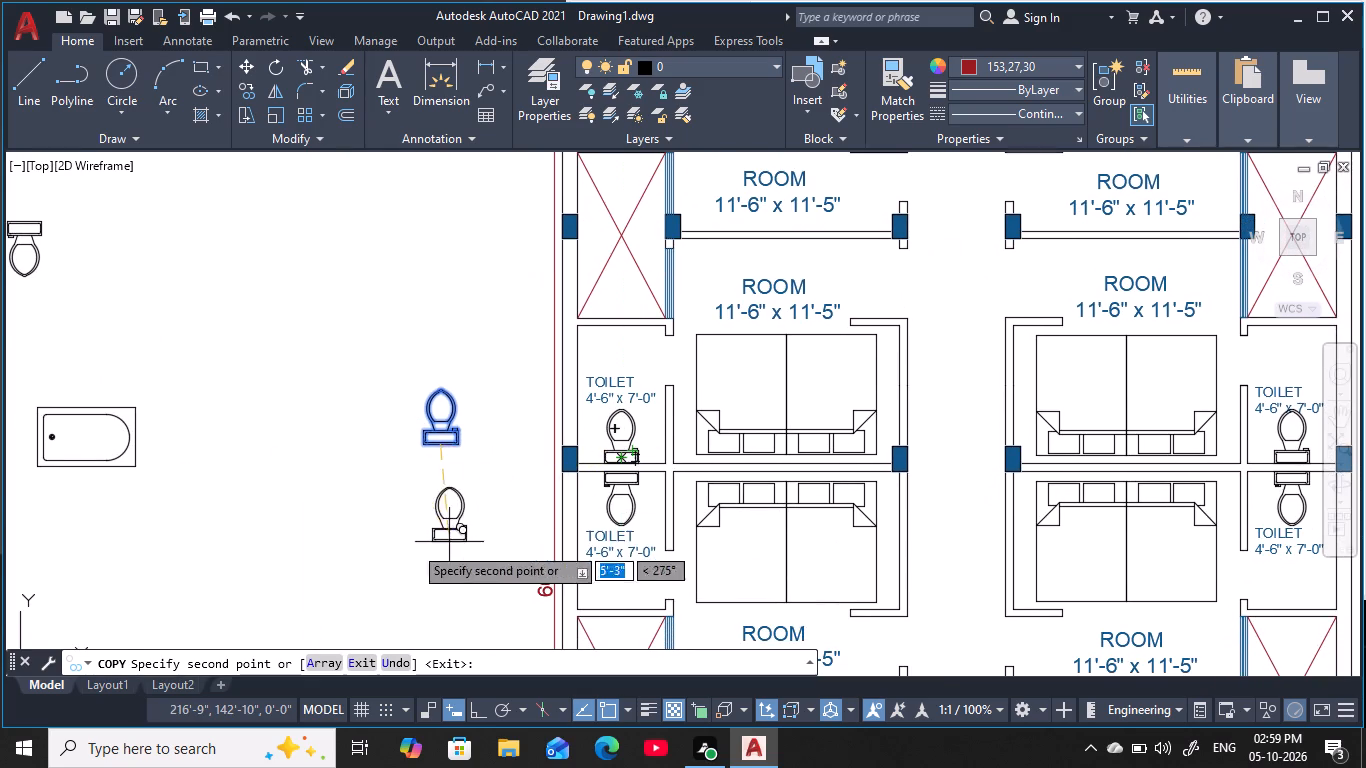
{"action": "middle_click_drag", "start_coordinate": [597, 552], "coordinate": [463, 432]}
{"action": "scroll", "coordinate": [520, 483], "scroll_direction": "down", "scroll_amount": 1}
{"action": "key", "text": "Escape"}
{"action": "key", "text": "Escape"}
{"action": "middle_click_drag", "start_coordinate": [573, 526], "coordinate": [579, 405]}
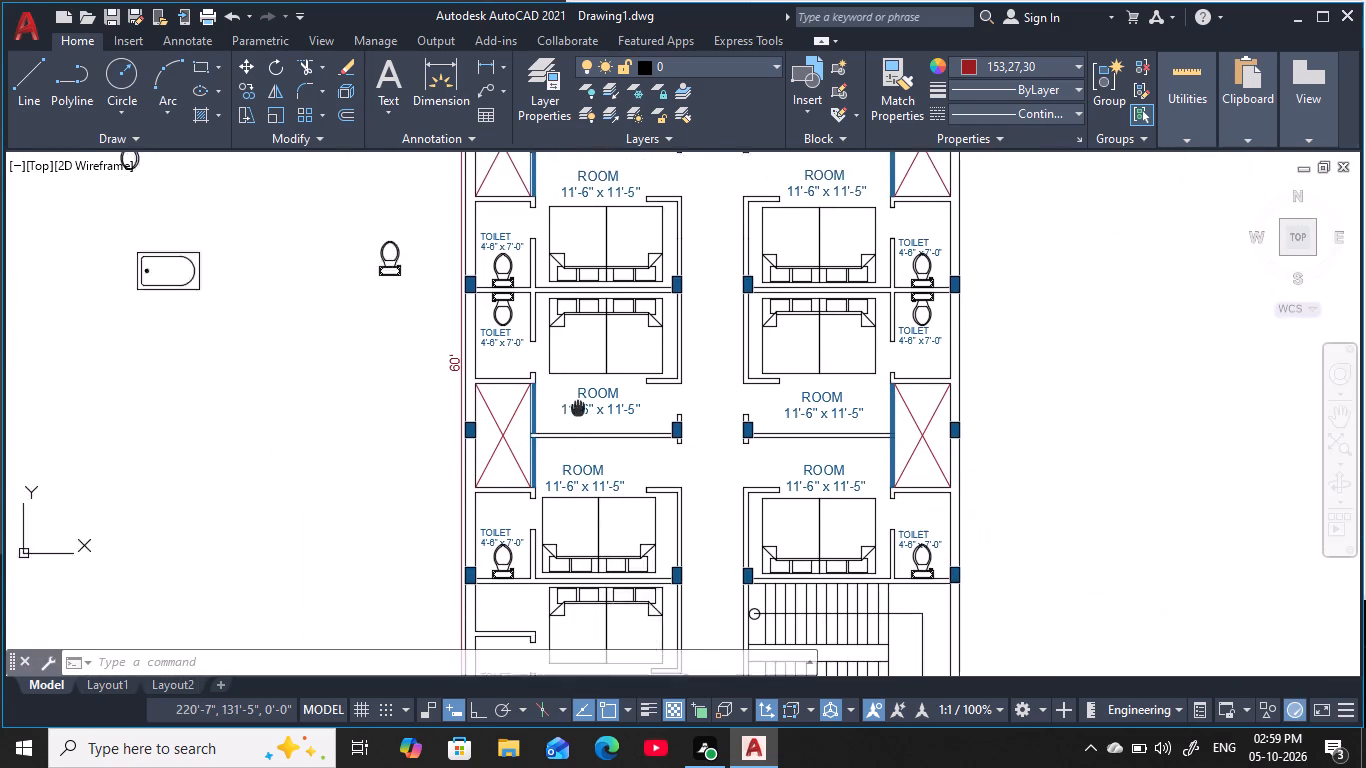
Review the toilets placed in the TOILET rooms along both sides of the floor plan.
{"action": "middle_click_drag", "start_coordinate": [579, 405], "coordinate": [582, 391]}
{"action": "middle_click_drag", "start_coordinate": [671, 530], "coordinate": [663, 444]}
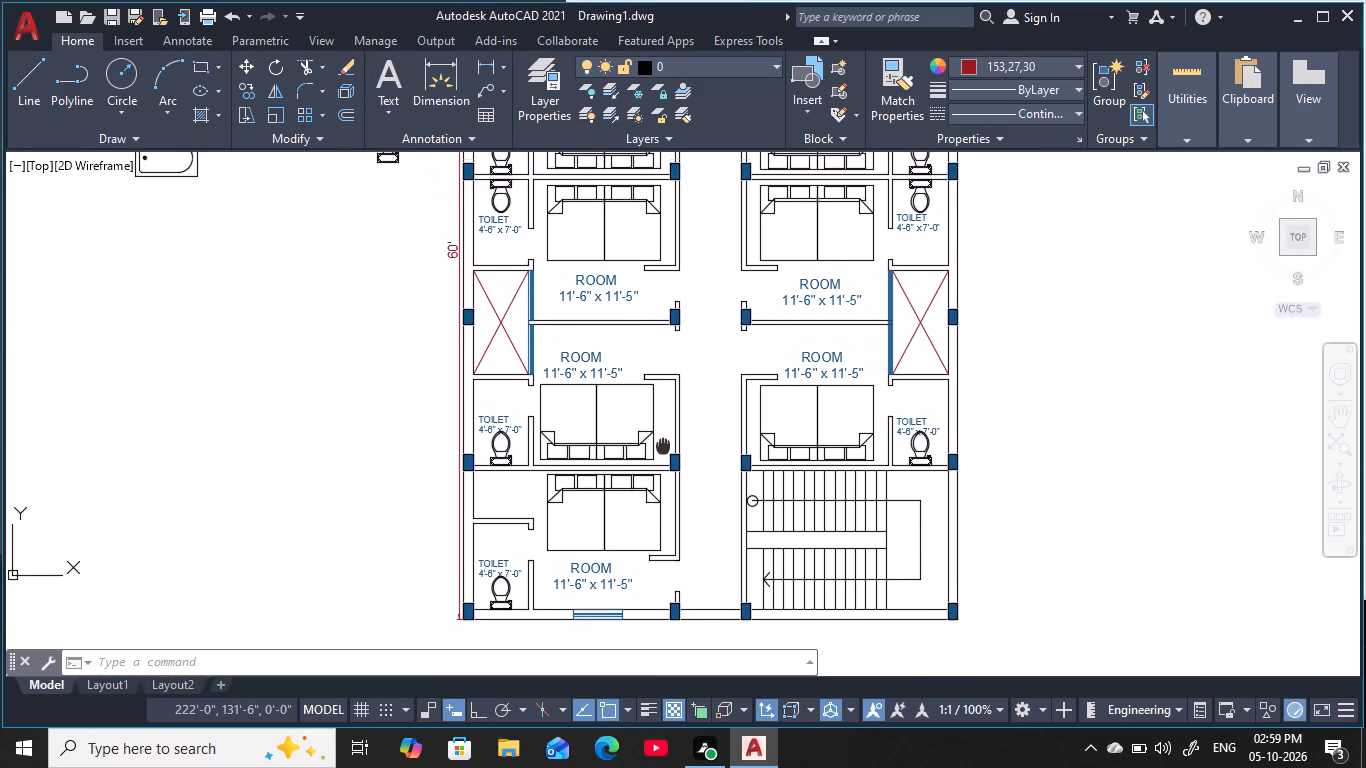
{"action": "middle_click_drag", "start_coordinate": [663, 444], "coordinate": [633, 546]}
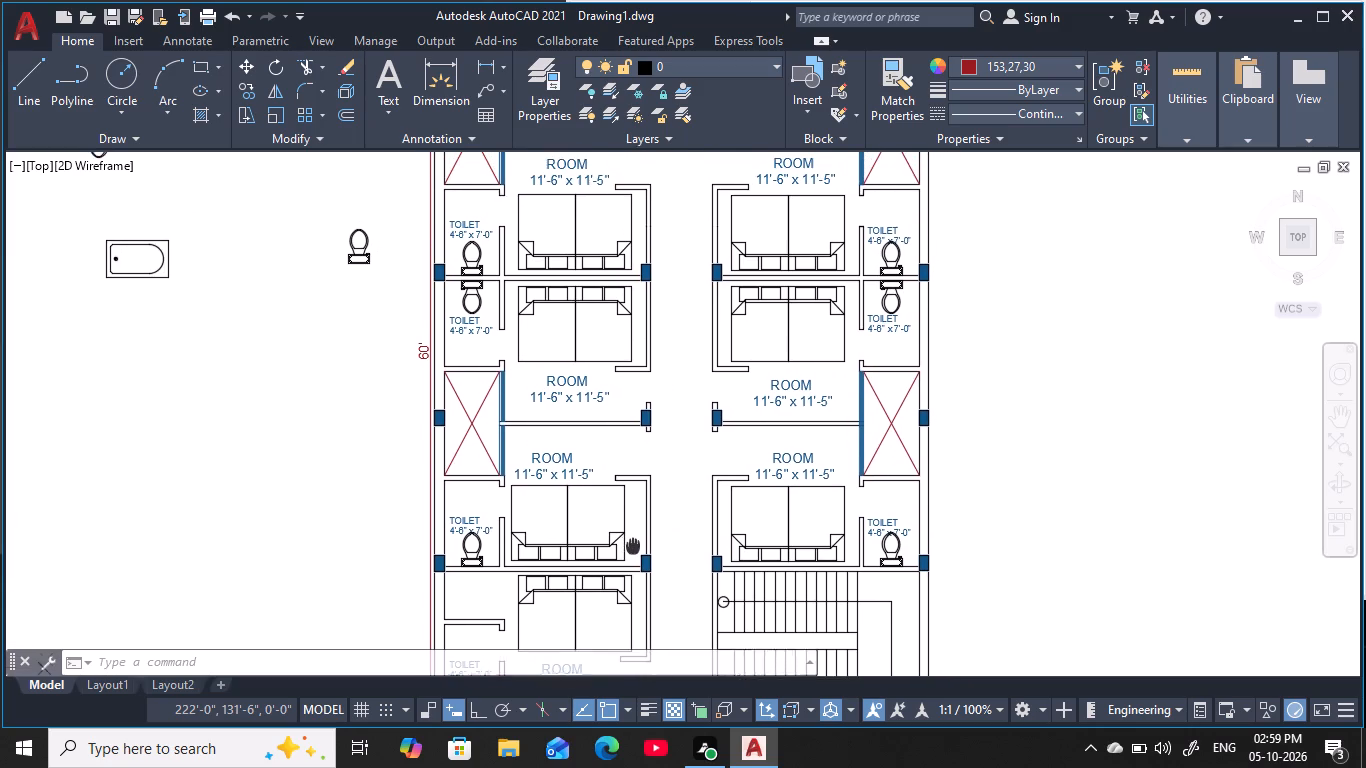
{"action": "middle_click_drag", "start_coordinate": [633, 546], "coordinate": [633, 564]}
{"action": "middle_click_drag", "start_coordinate": [645, 515], "coordinate": [657, 626]}
{"action": "middle_click_drag", "start_coordinate": [647, 551], "coordinate": [648, 623]}
{"action": "middle_click_drag", "start_coordinate": [668, 554], "coordinate": [676, 497]}
{"action": "key", "text": "Escape"}
{"action": "key", "text": "Escape"}
{"action": "key", "text": "Escape"}
{"action": "middle_click_drag", "start_coordinate": [510, 298], "coordinate": [521, 467]}
{"action": "key", "text": "Escape"}
{"action": "key", "text": "Escape"}
{"action": "key", "text": "Escape"}
{"action": "key", "text": "Escape"}
{"action": "key", "text": "Escape"}
{"action": "key", "text": "Escape"}
Copy the oval washbasin from its drain centre to just outside the west wall of the northwest TOILET.
{"action": "left_click", "coordinate": [150, 369]}
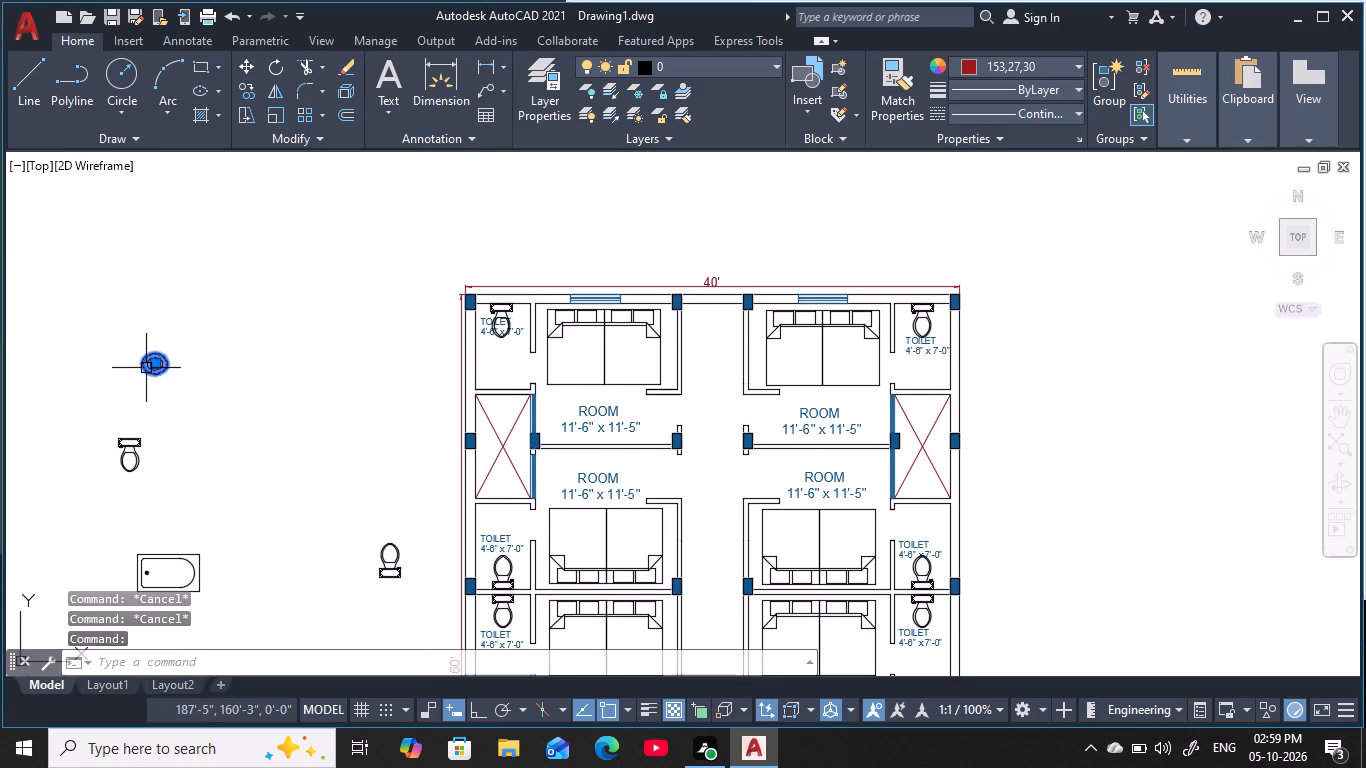
{"action": "type", "text": "co"}
{"action": "key", "text": "space"}
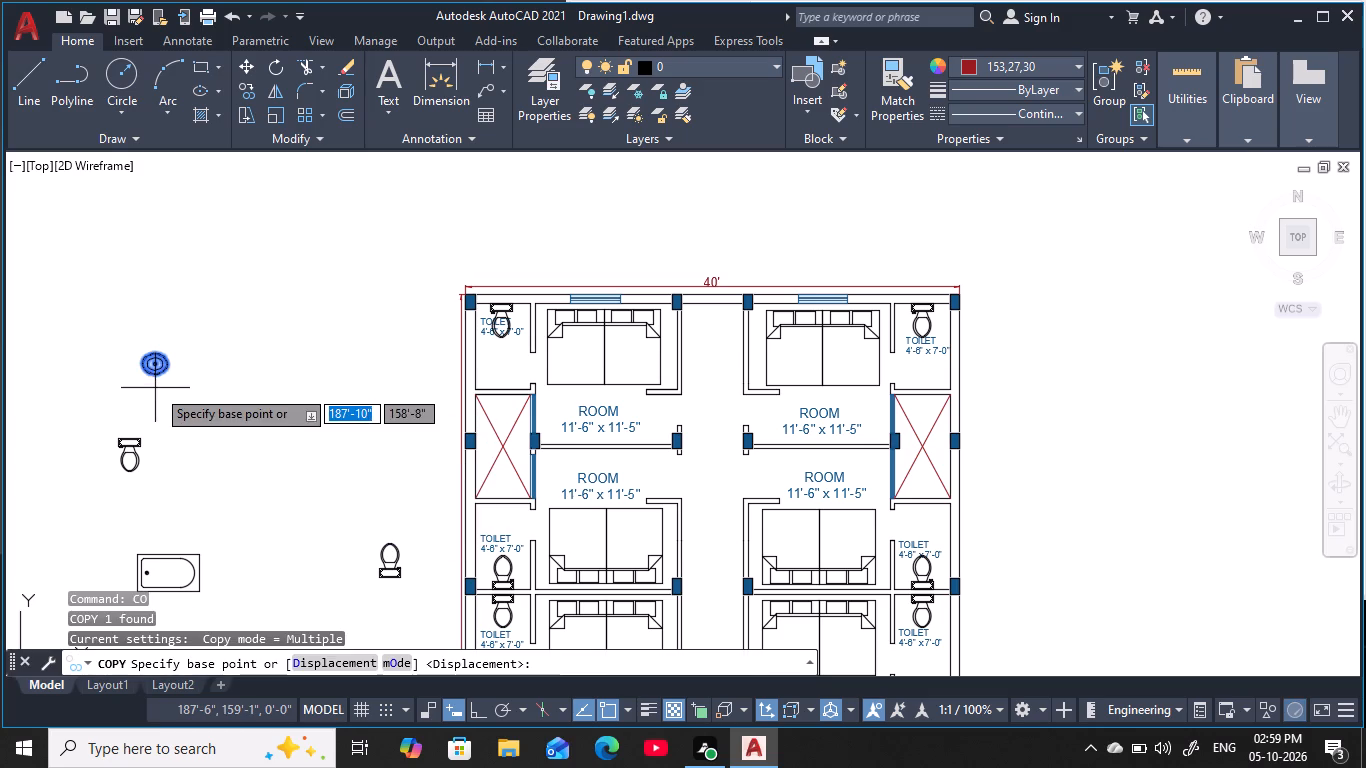
{"action": "left_click", "coordinate": [153, 366]}
{"action": "middle_click_drag", "start_coordinate": [282, 492], "coordinate": [335, 343]}
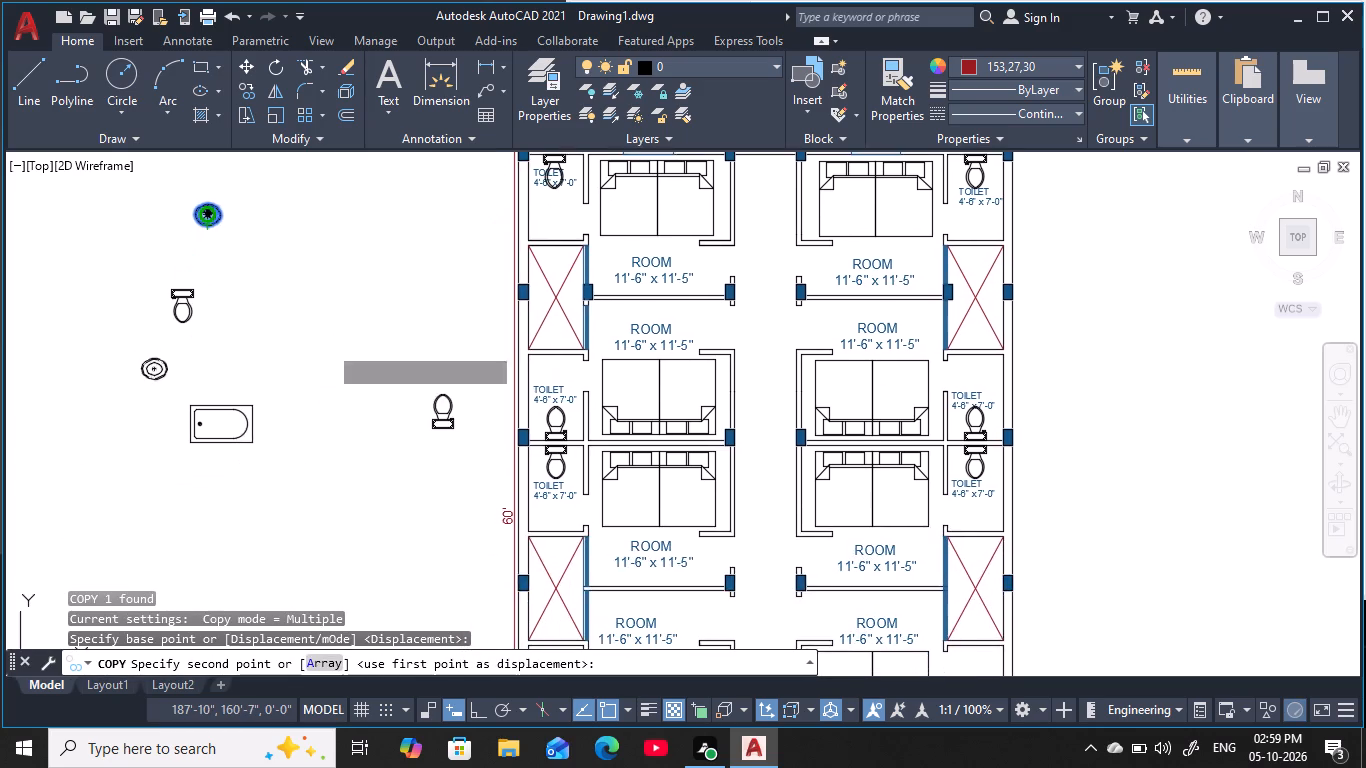
{"action": "middle_click_drag", "start_coordinate": [442, 313], "coordinate": [399, 497]}
{"action": "scroll", "coordinate": [506, 446], "scroll_direction": "up", "scroll_amount": 4}
{"action": "middle_click_drag", "start_coordinate": [431, 327], "coordinate": [452, 453]}
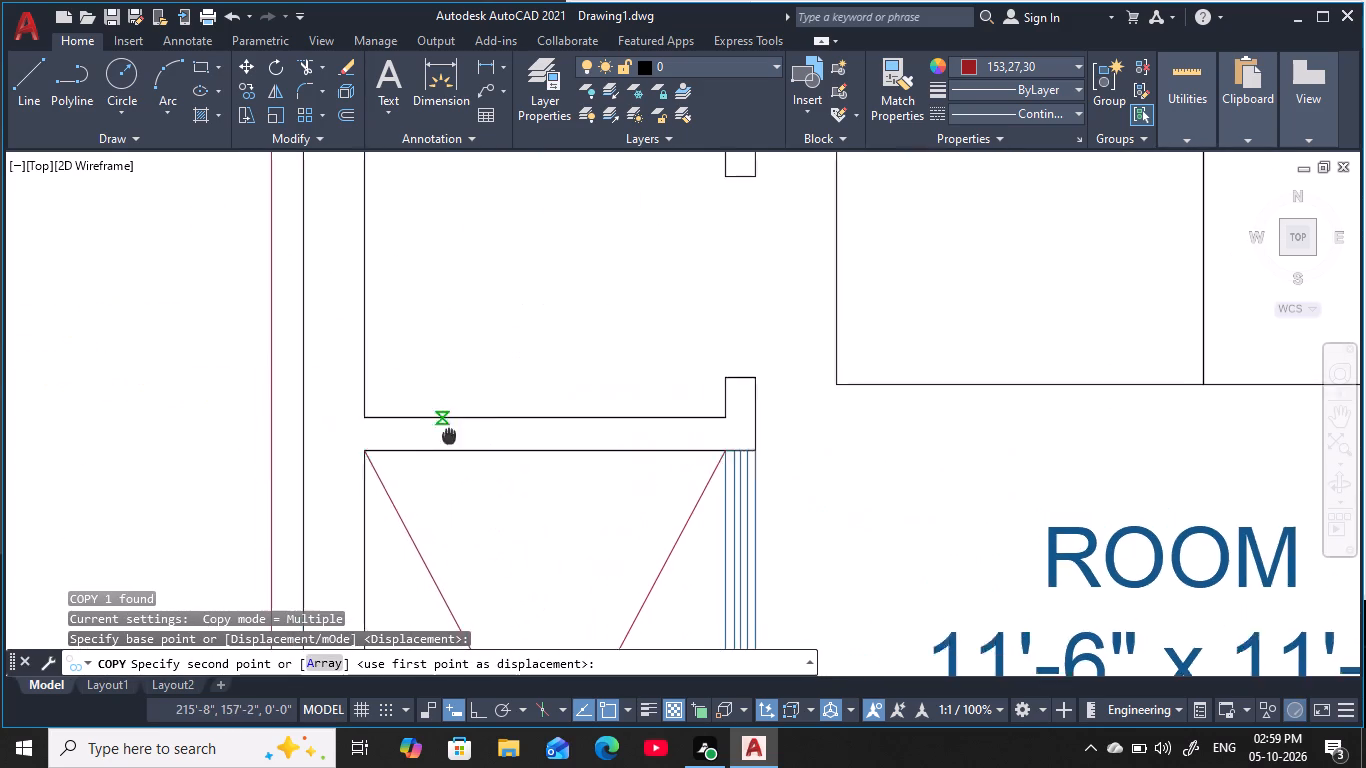
{"action": "middle_click_drag", "start_coordinate": [452, 453], "coordinate": [454, 463]}
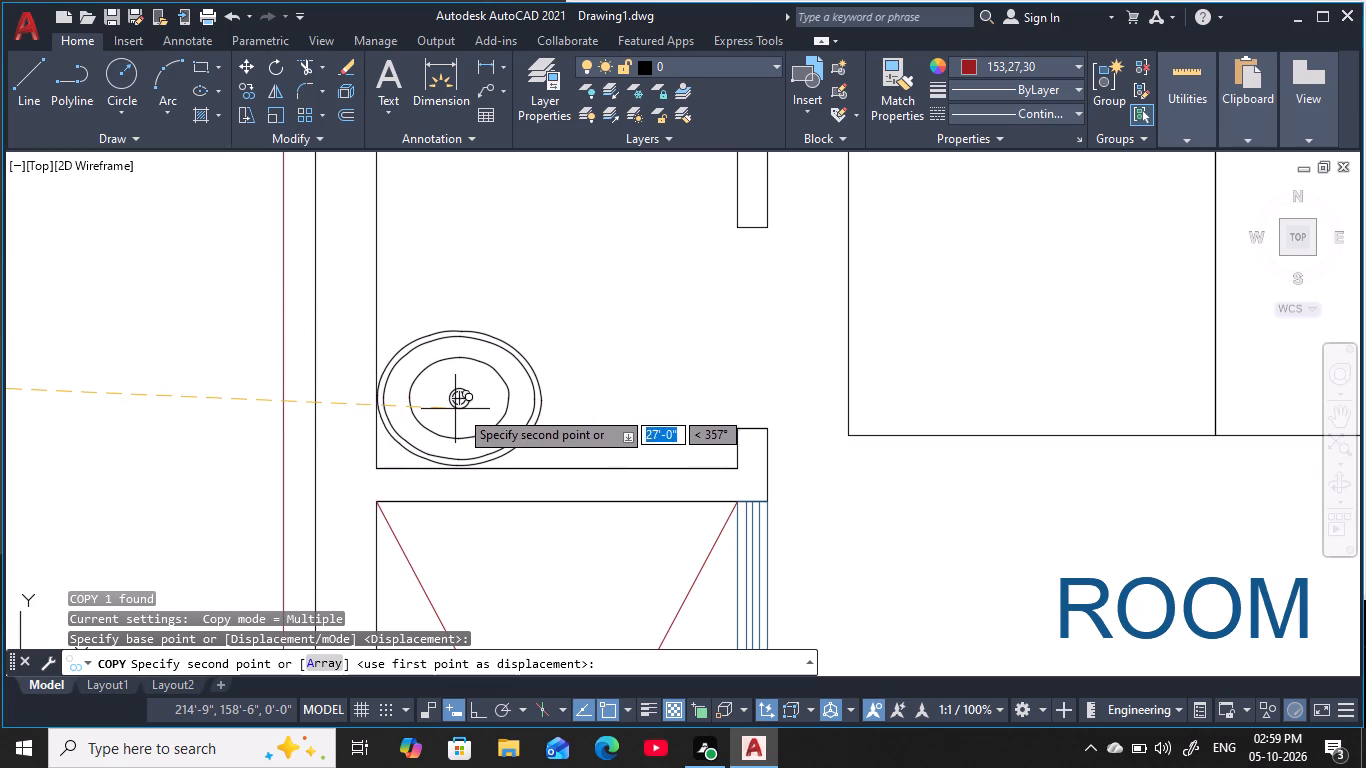
{"action": "left_click", "coordinate": [169, 373]}
{"action": "key", "text": "Escape"}
{"action": "key", "text": "Escape"}
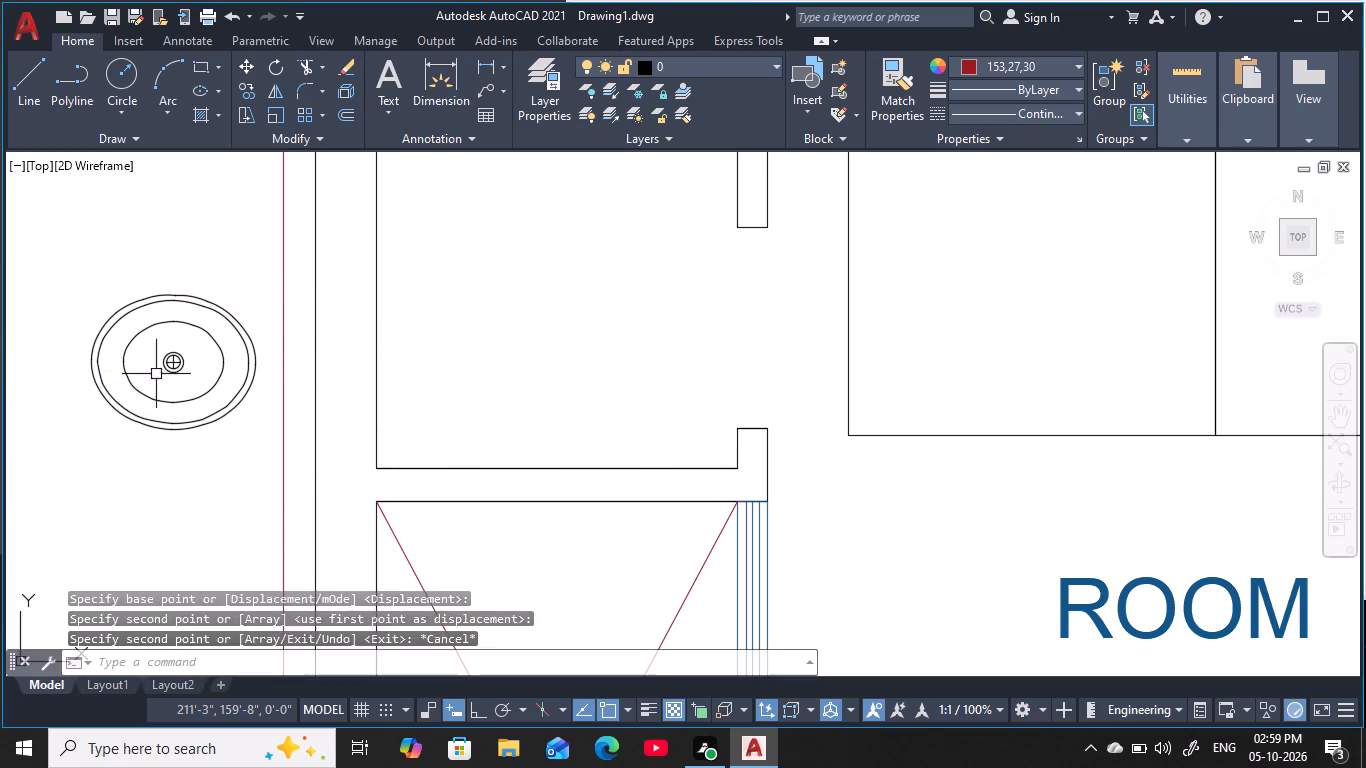
{"action": "key", "text": "Escape"}
{"action": "key", "text": "Escape"}
{"action": "key", "text": "Escape"}
{"action": "key", "text": "Escape"}
Rotate the copied washbasin 90° with Ortho turned on.
{"action": "left_click", "coordinate": [175, 370]}
{"action": "key", "text": "r"}
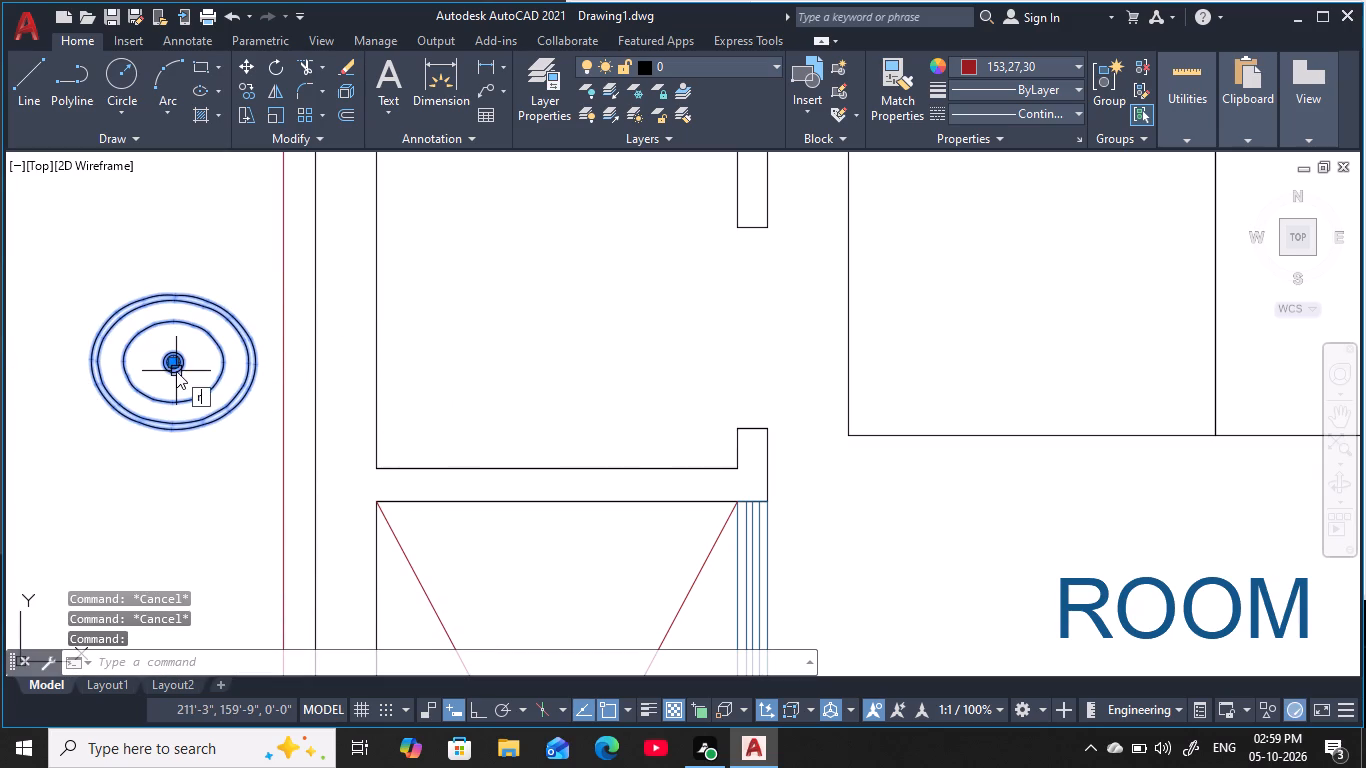
{"action": "key", "text": "o"}
{"action": "key", "text": "space"}
{"action": "left_click", "coordinate": [188, 381]}
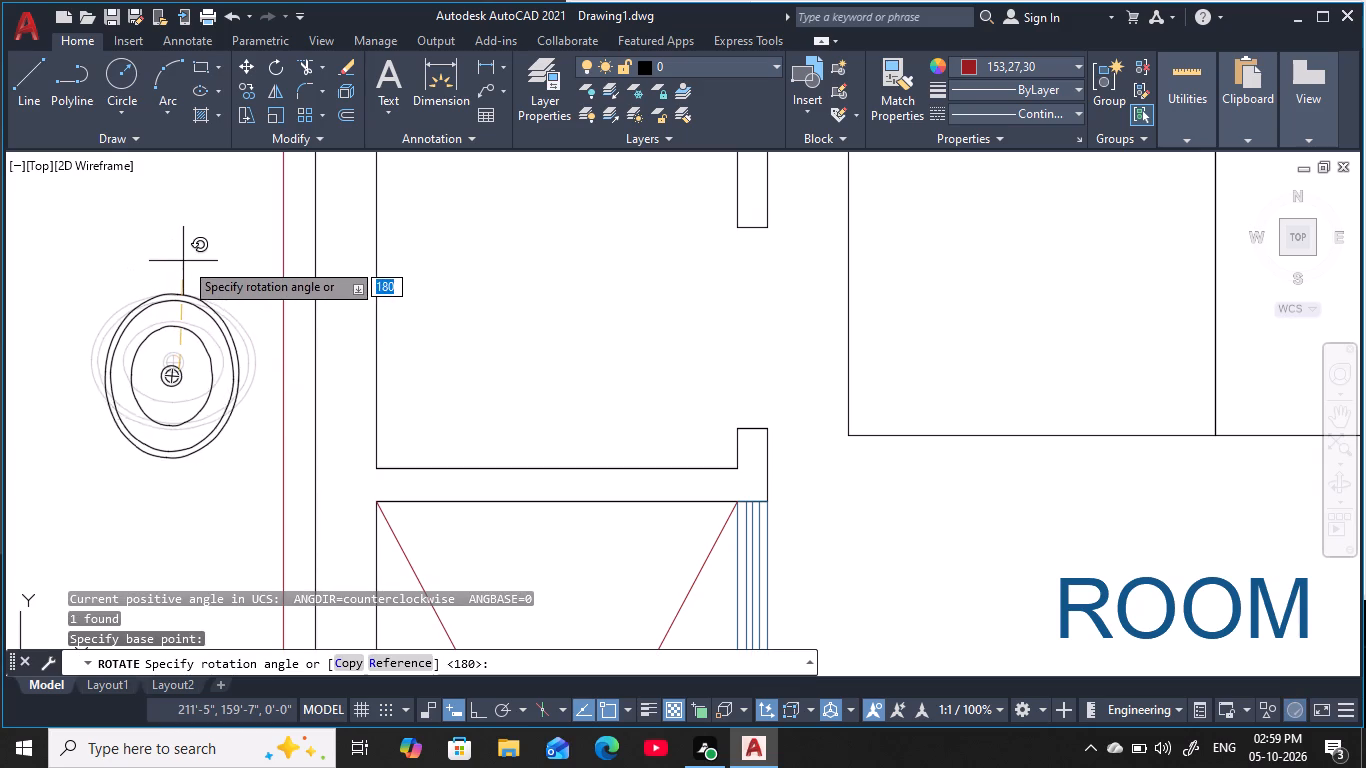
{"action": "key", "text": "F8"}
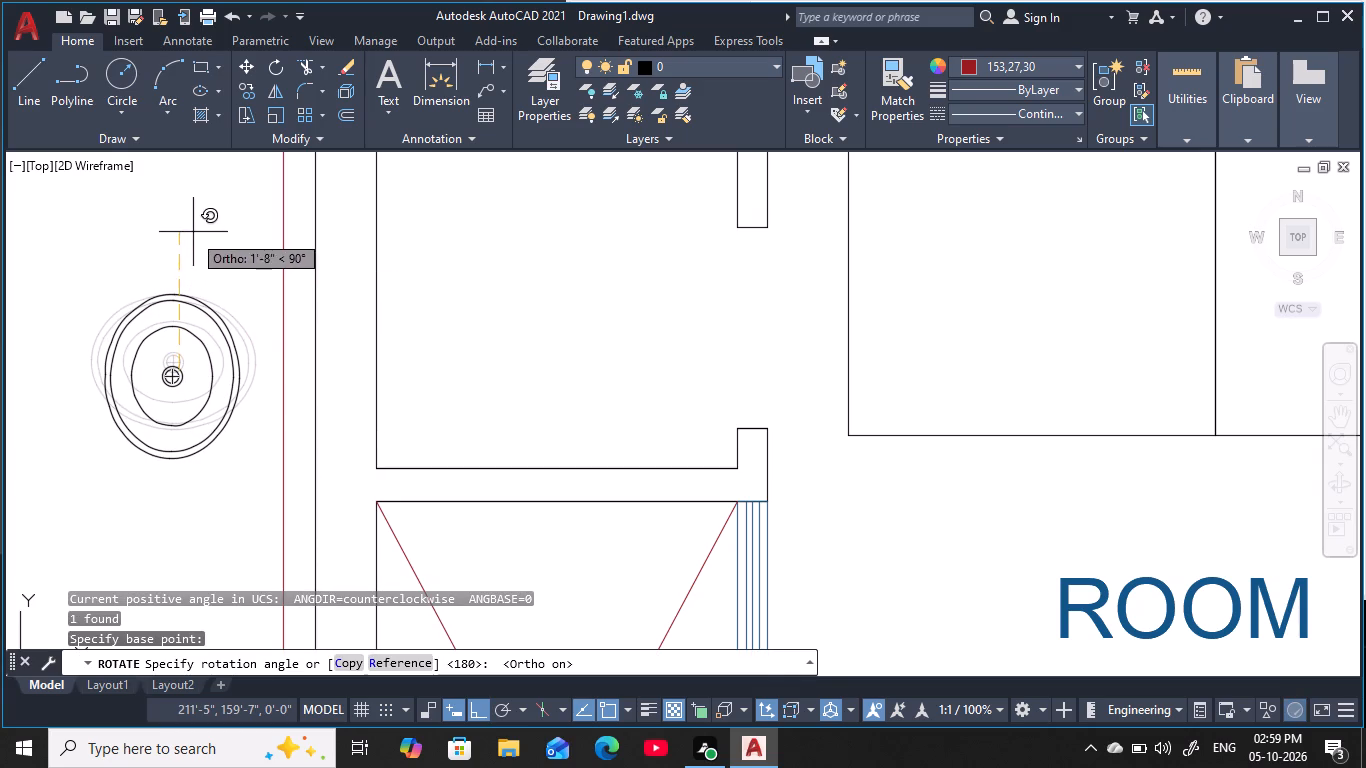
{"action": "left_click", "coordinate": [193, 232]}
{"action": "key", "text": "Escape"}
{"action": "key", "text": "Escape"}
{"action": "key", "text": "Escape"}
{"action": "key", "text": "Escape"}
Move the rotated washbasin about 3'-5" east into the southwest corner of the northwest TOILET.
{"action": "left_click", "coordinate": [236, 378]}
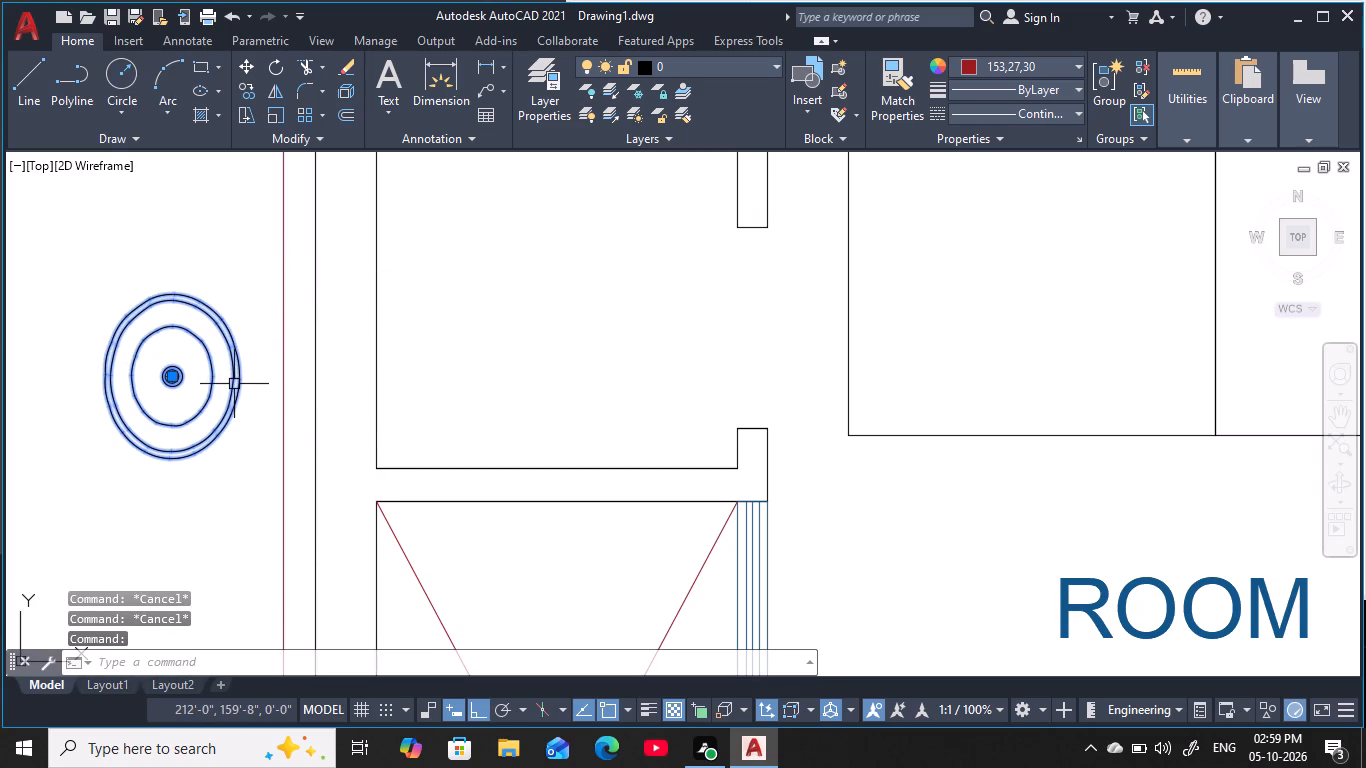
{"action": "type", "text": "m"}
{"action": "key", "text": "space"}
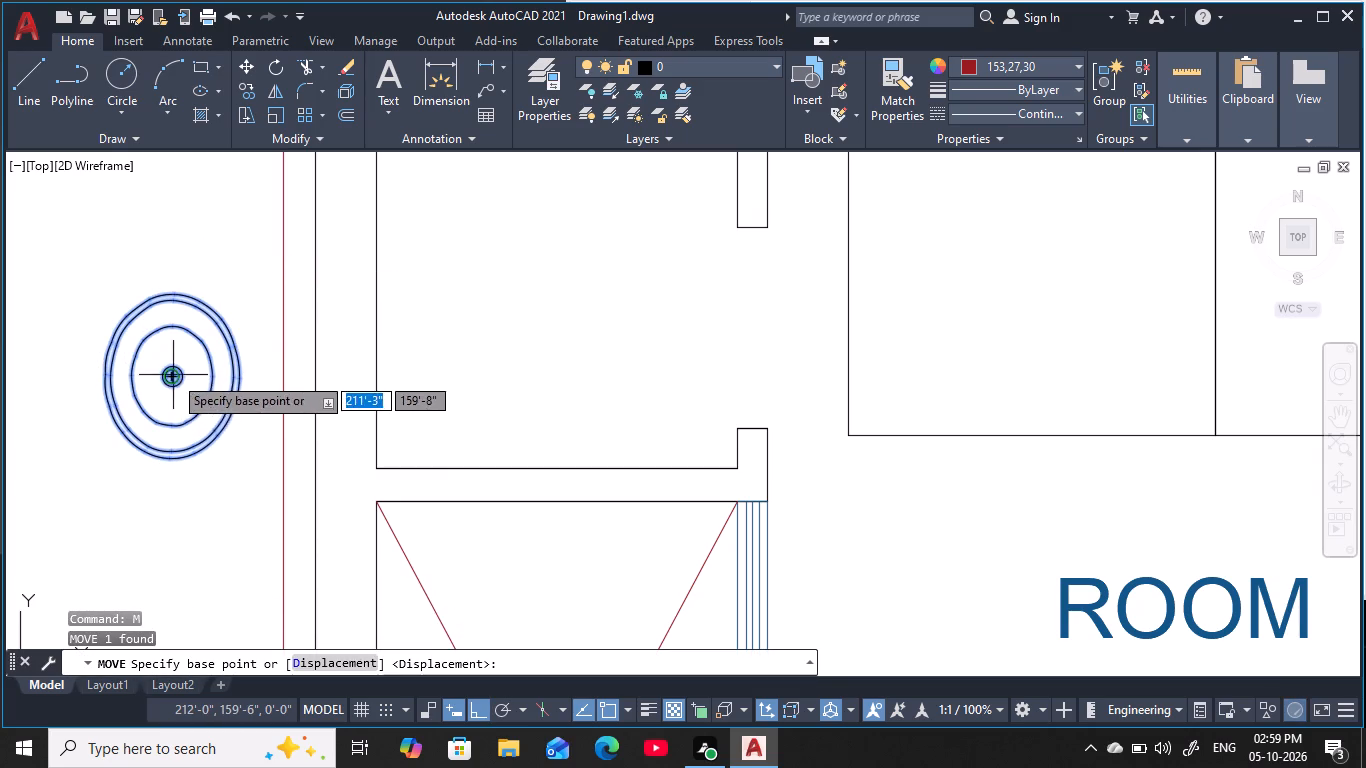
{"action": "left_click", "coordinate": [173, 375]}
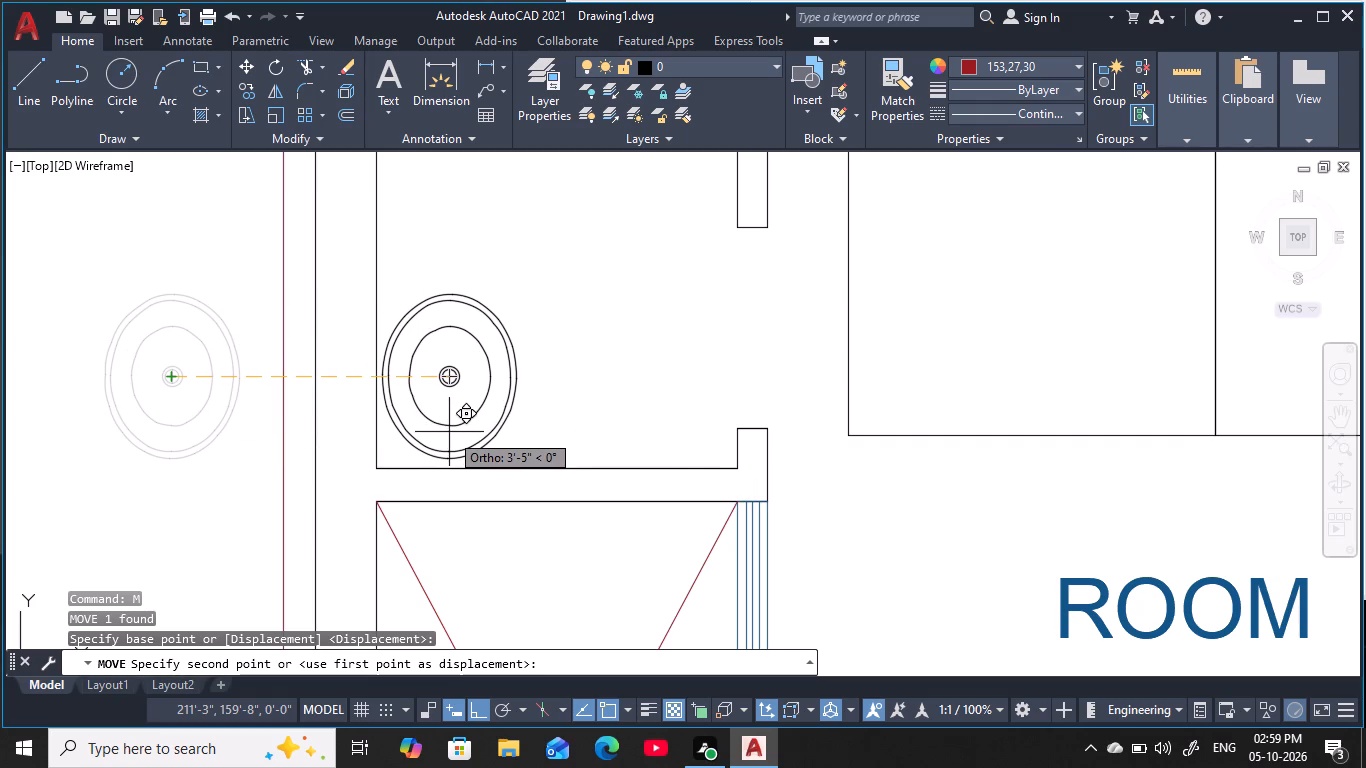
{"action": "left_click", "coordinate": [451, 432]}
{"action": "middle_click_drag", "start_coordinate": [552, 378], "coordinate": [603, 333]}
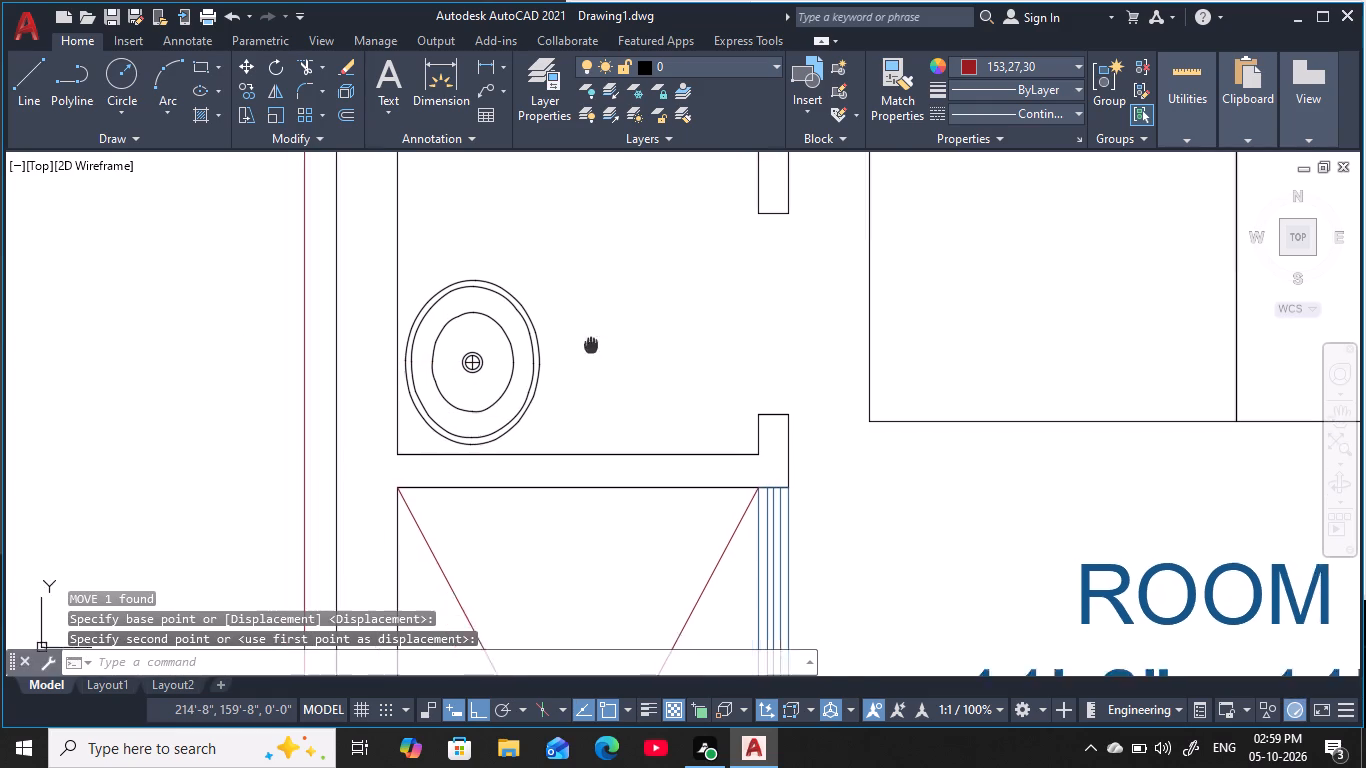
{"action": "middle_click_drag", "start_coordinate": [603, 333], "coordinate": [648, 301]}
{"action": "scroll", "coordinate": [659, 298], "scroll_direction": "down", "scroll_amount": 2}
{"action": "middle_click_drag", "start_coordinate": [659, 298], "coordinate": [680, 340]}
{"action": "key", "text": "Escape"}
{"action": "key", "text": "Escape"}
{"action": "key", "text": "Escape"}
{"action": "key", "text": "Escape"}
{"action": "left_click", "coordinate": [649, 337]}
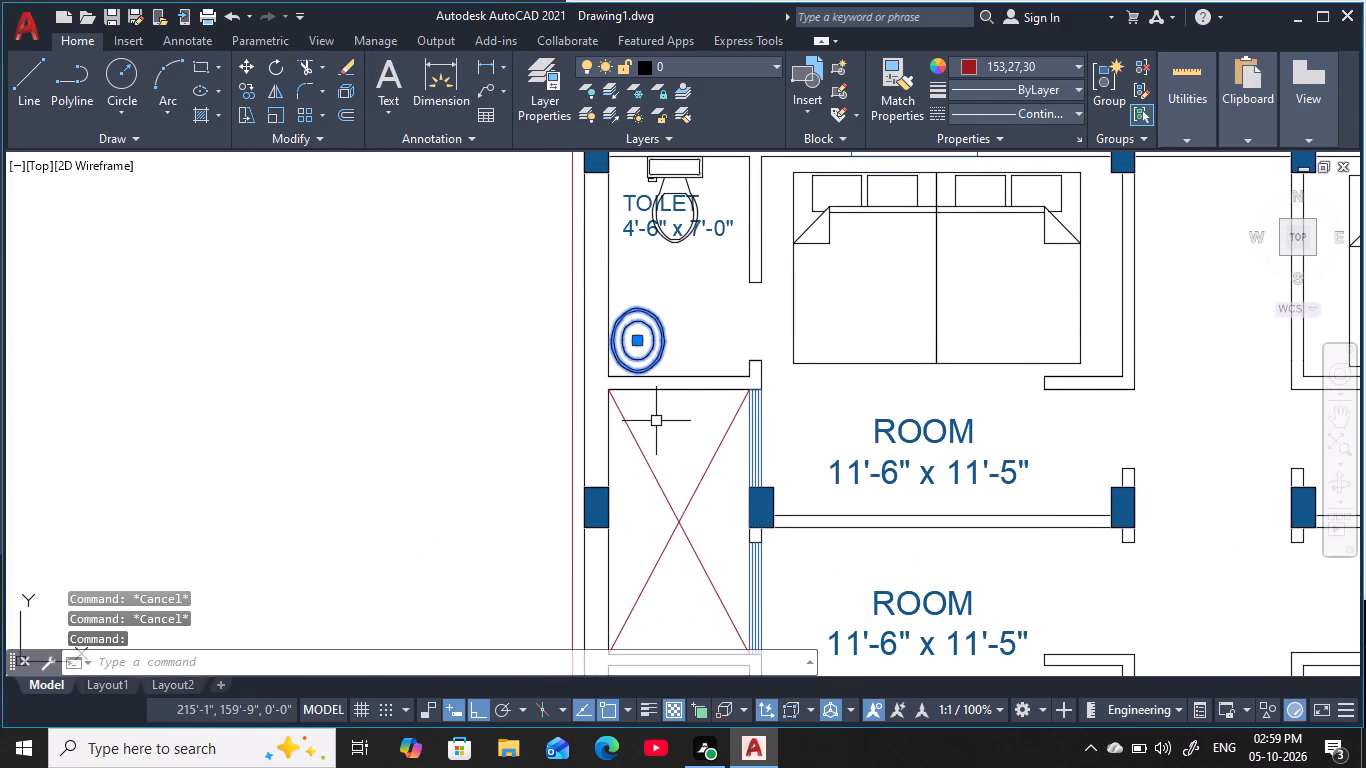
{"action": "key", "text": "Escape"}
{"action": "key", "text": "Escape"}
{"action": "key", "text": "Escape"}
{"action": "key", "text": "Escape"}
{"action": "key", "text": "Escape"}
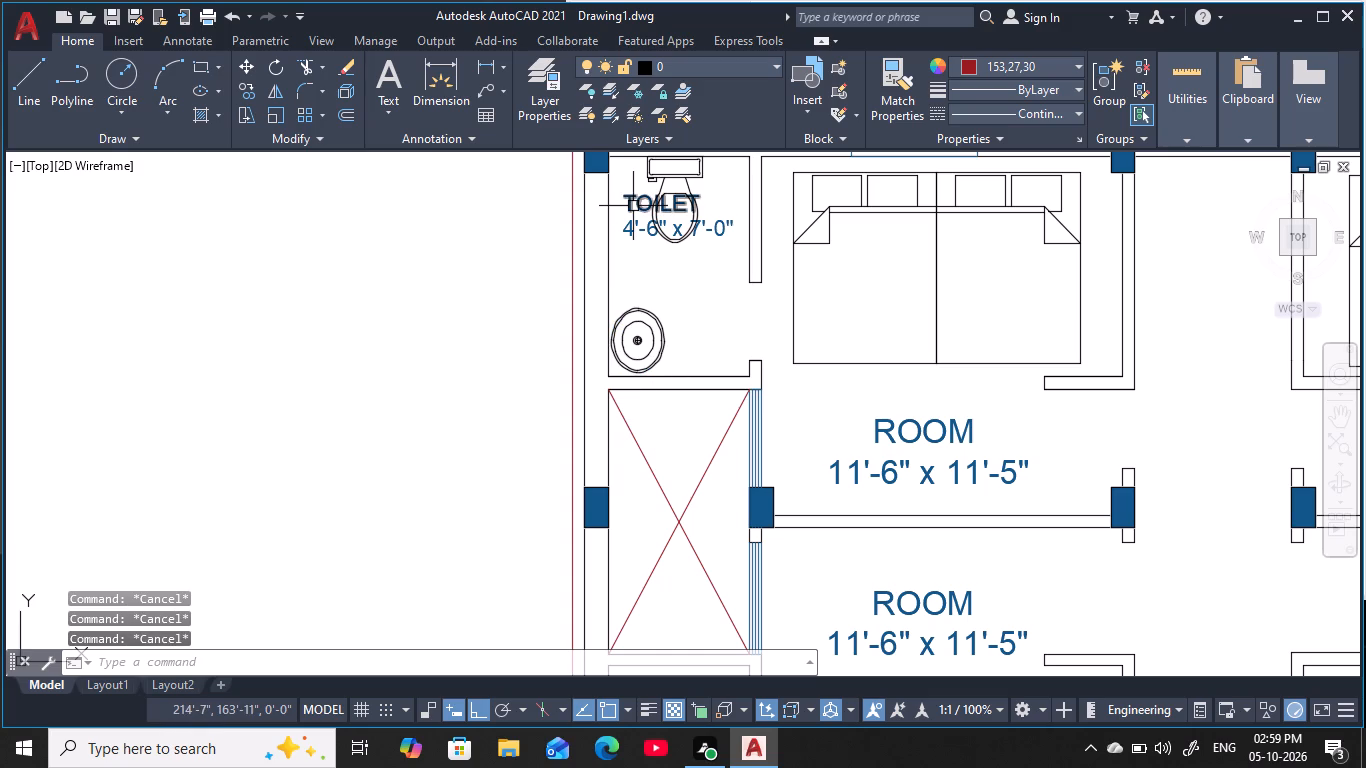
Move the northwest TOILET's name and size text south, between the toilet and the washbasin.
{"action": "left_click", "coordinate": [633, 206]}
{"action": "left_click", "coordinate": [628, 226]}
{"action": "type", "text": "m"}
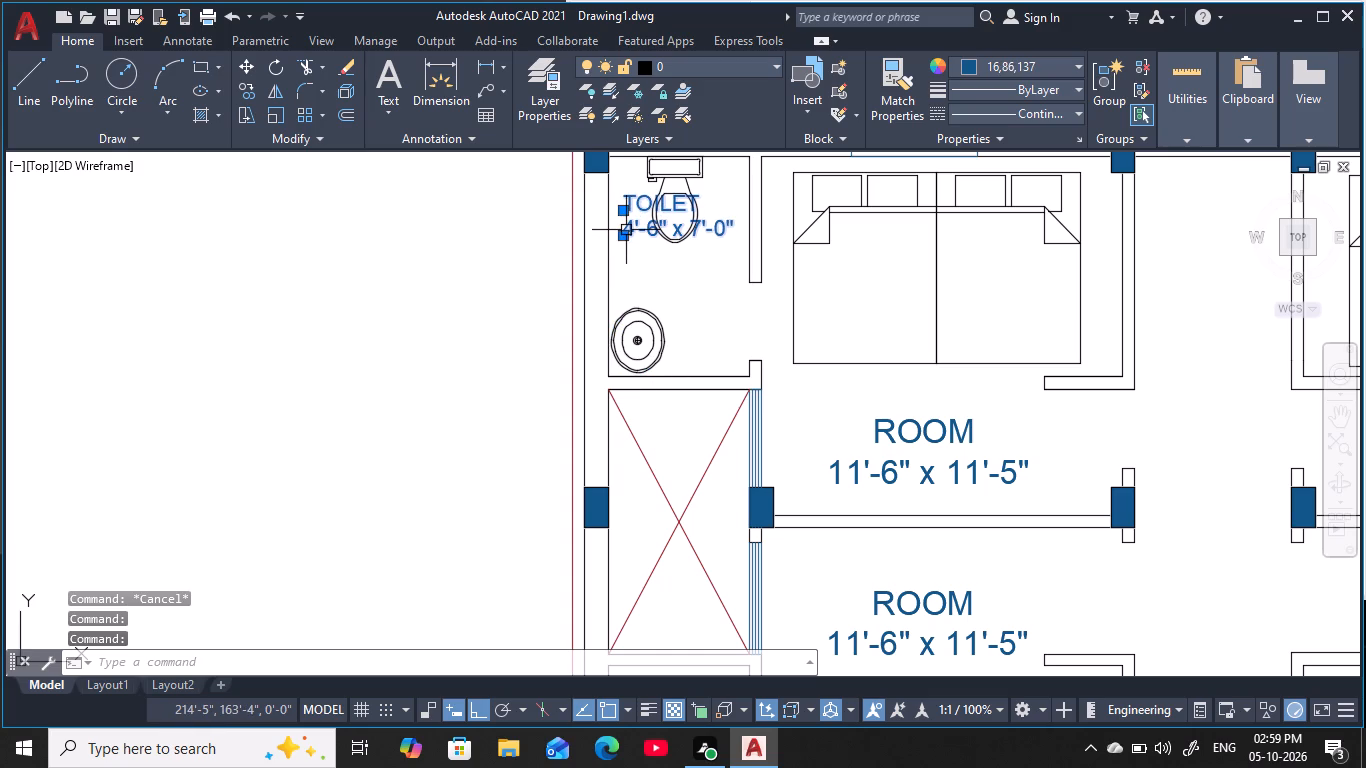
{"action": "key", "text": "space"}
{"action": "left_click", "coordinate": [668, 204]}
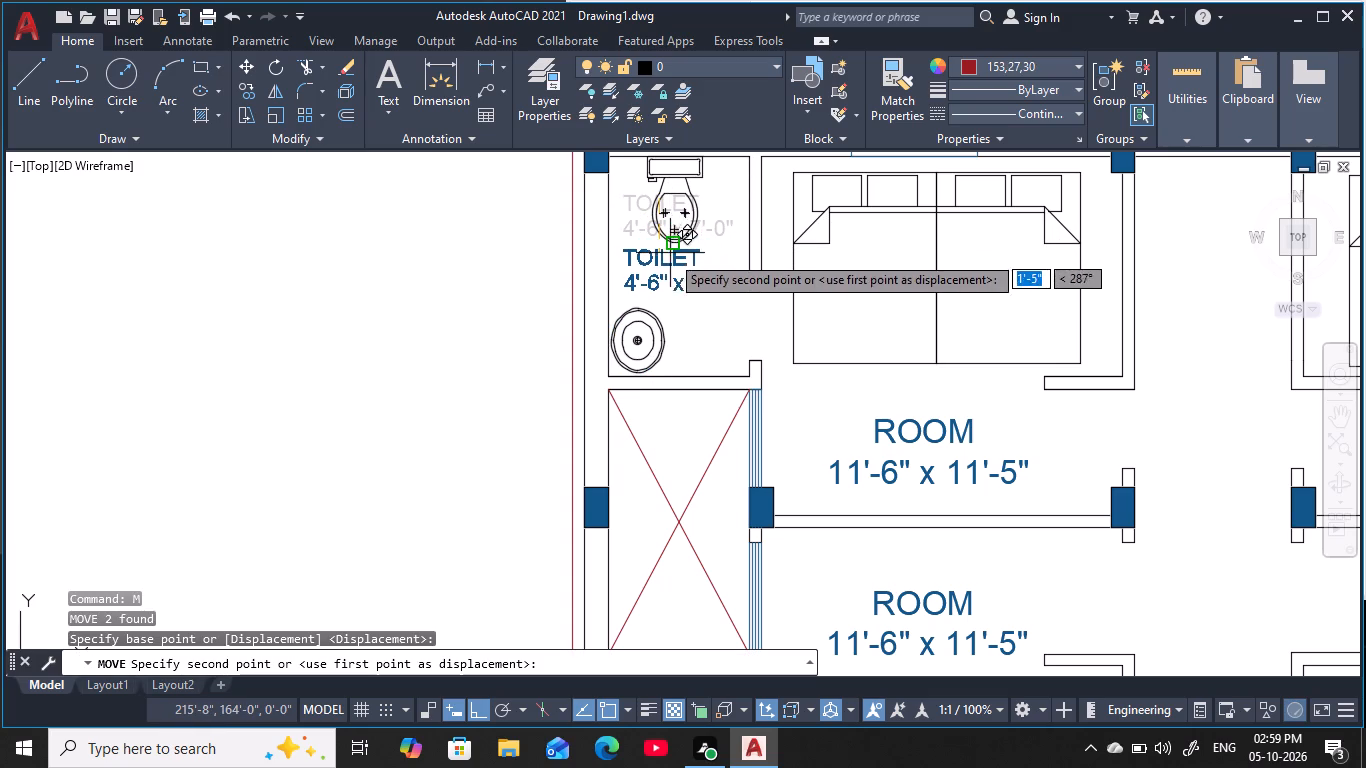
{"action": "left_click", "coordinate": [667, 258]}
{"action": "key", "text": "Escape"}
{"action": "key", "text": "Escape"}
Copy the rotated washbasin about 11'-7" south to the northwest corner of the second TOILET down the west side.
{"action": "middle_click_drag", "start_coordinate": [676, 351], "coordinate": [702, 331]}
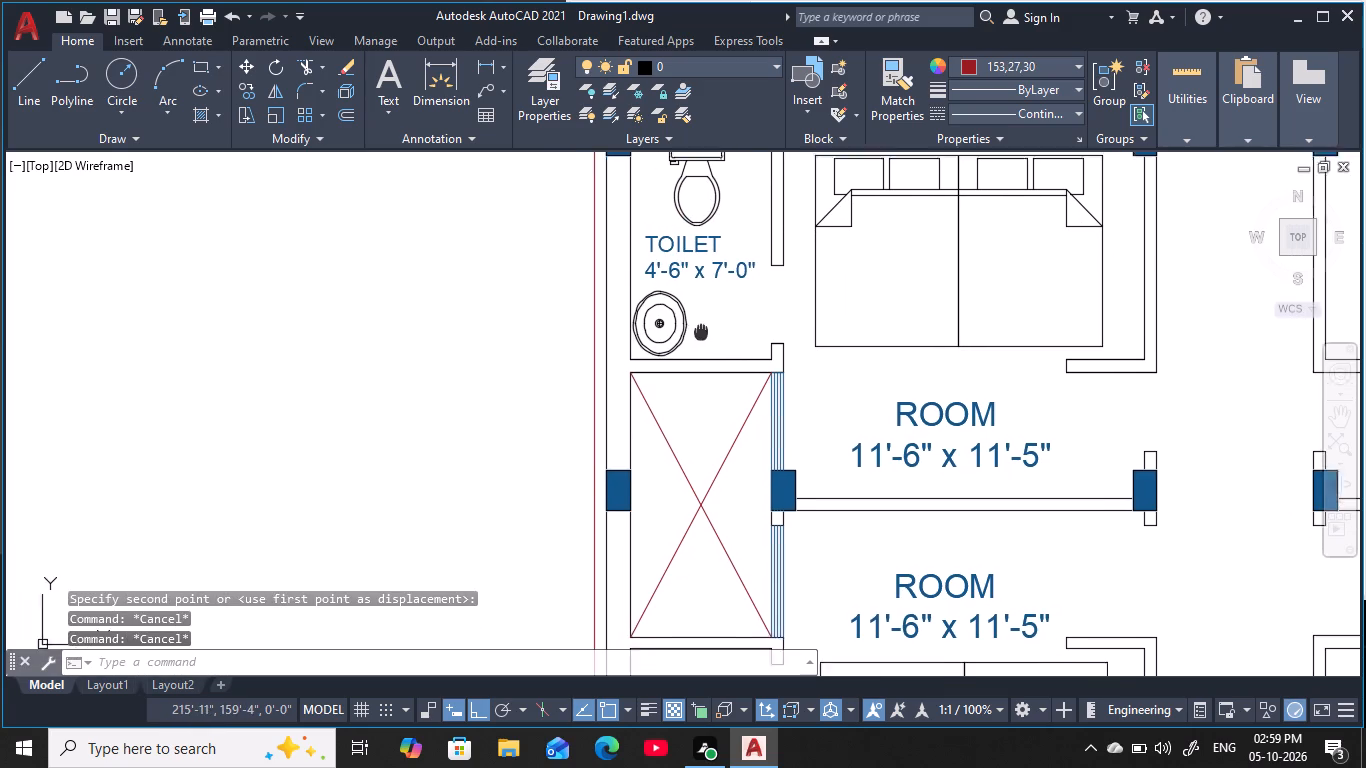
{"action": "middle_click_drag", "start_coordinate": [702, 331], "coordinate": [705, 327]}
{"action": "key", "text": "Escape"}
{"action": "key", "text": "Escape"}
{"action": "left_click", "coordinate": [694, 318]}
{"action": "type", "text": "co"}
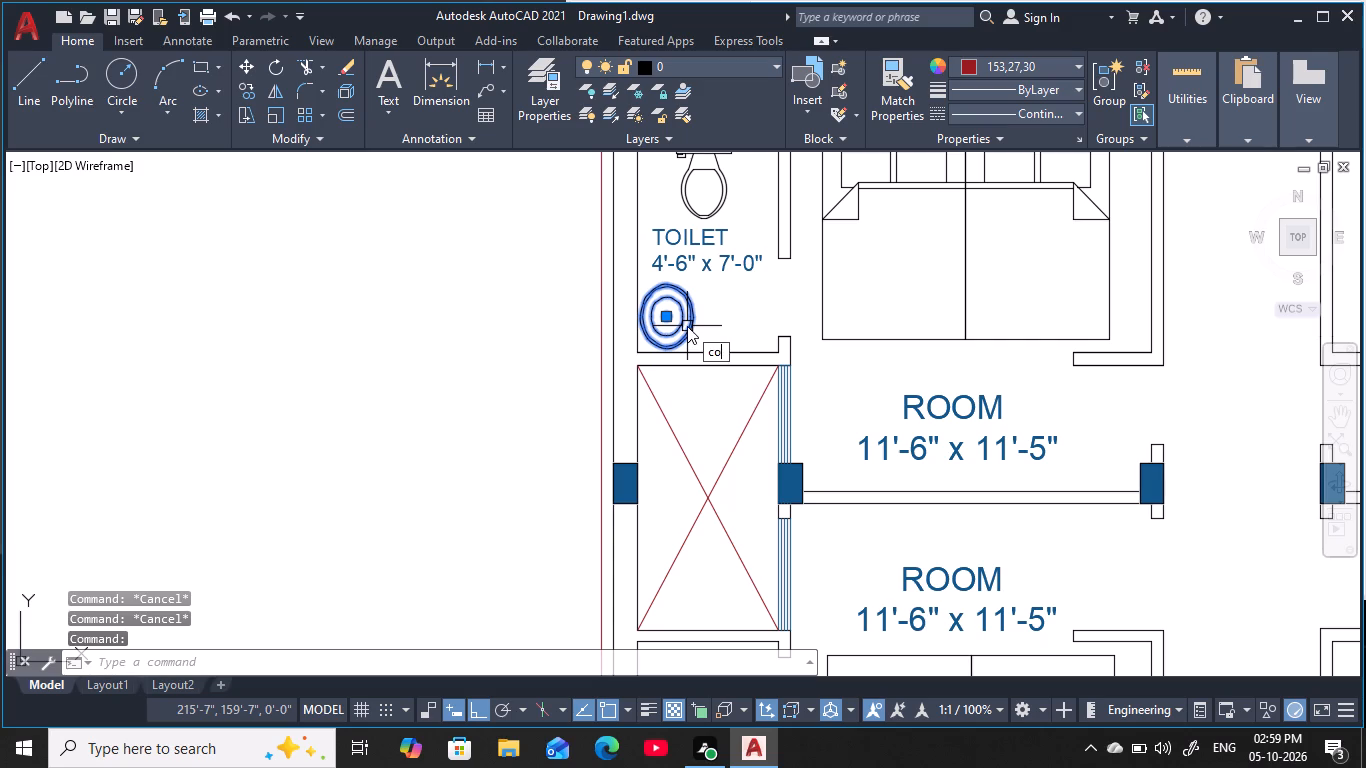
{"action": "key", "text": "space"}
{"action": "left_click", "coordinate": [665, 317]}
{"action": "middle_click_drag", "start_coordinate": [708, 466], "coordinate": [749, 262]}
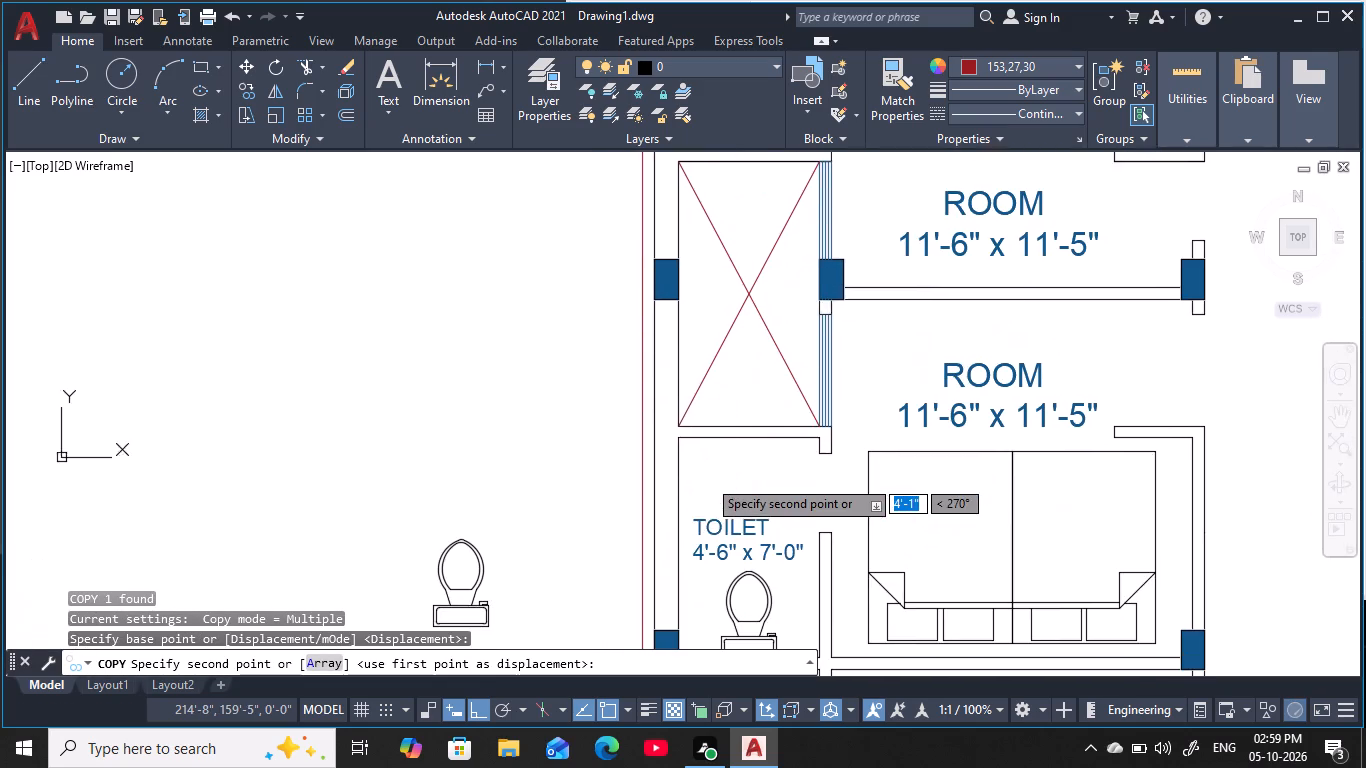
{"action": "middle_click_drag", "start_coordinate": [760, 510], "coordinate": [766, 468]}
{"action": "scroll", "coordinate": [784, 446], "scroll_direction": "up", "scroll_amount": 1}
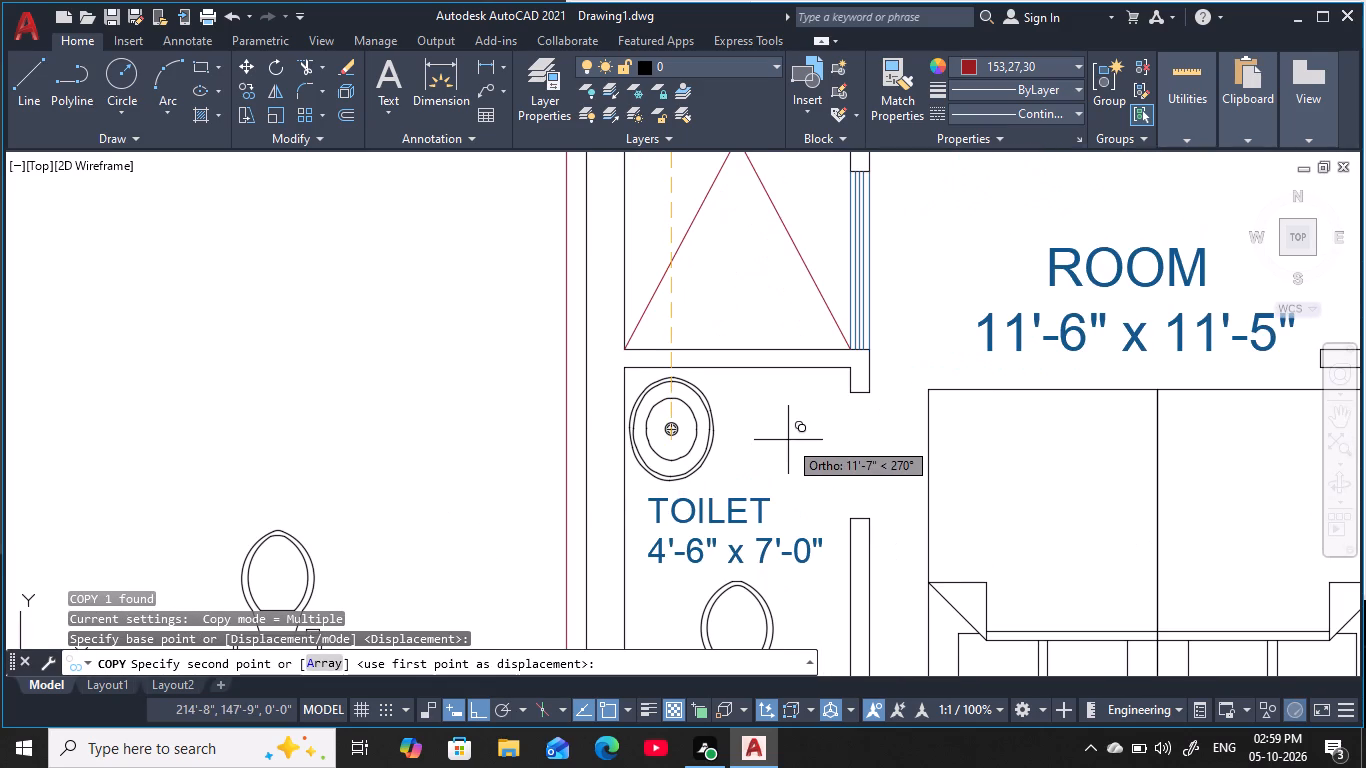
{"action": "left_click", "coordinate": [788, 440]}
Place a copy of the washbasin in the southwest corner of the third TOILET down the west side, below its label.
{"action": "middle_click_drag", "start_coordinate": [750, 499], "coordinate": [794, 311]}
{"action": "scroll", "coordinate": [794, 304], "scroll_direction": "down", "scroll_amount": 2}
{"action": "middle_click_drag", "start_coordinate": [796, 430], "coordinate": [799, 379]}
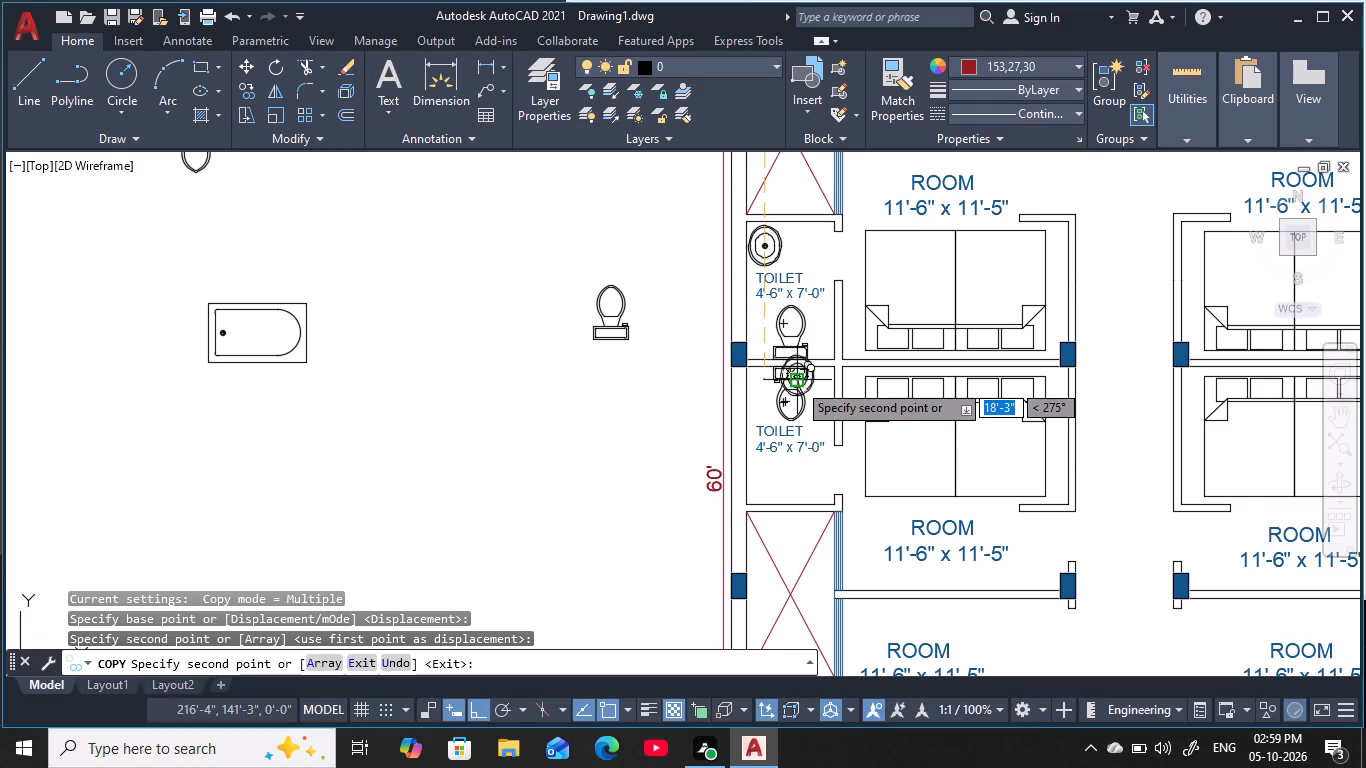
{"action": "middle_click_drag", "start_coordinate": [807, 480], "coordinate": [803, 391]}
{"action": "scroll", "coordinate": [796, 384], "scroll_direction": "up", "scroll_amount": 3}
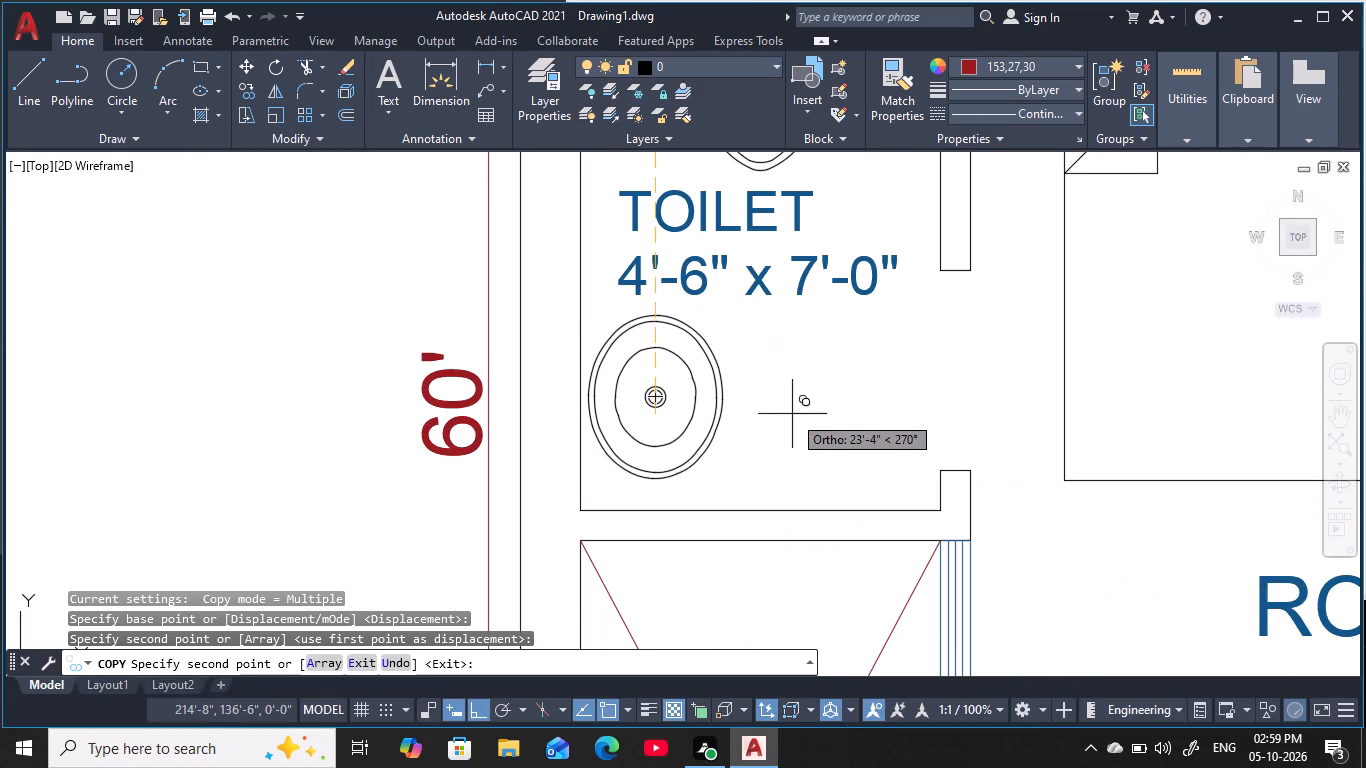
{"action": "left_click", "coordinate": [789, 435]}
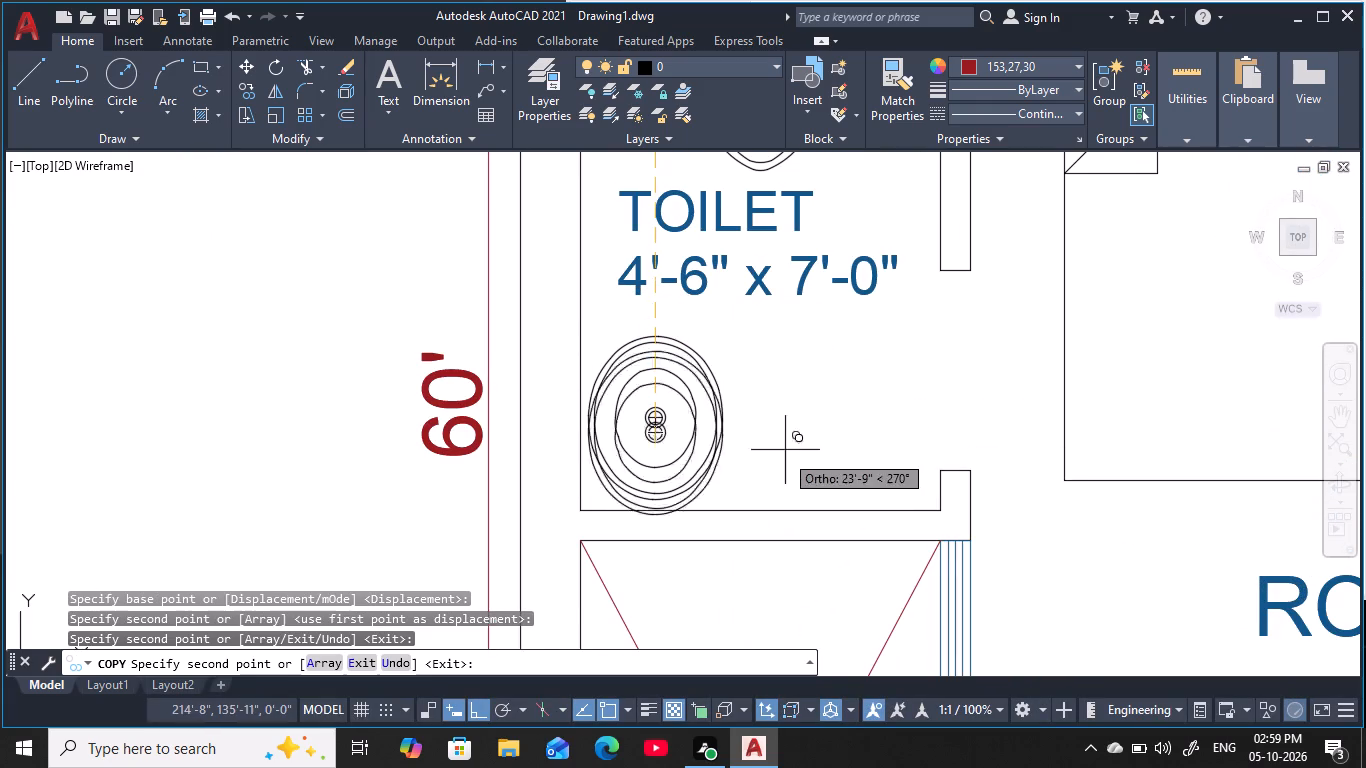
Place a washbasin copy about 35'-2" south of the original, in the northwest corner of the fourth west-side TOILET.
{"action": "middle_click_drag", "start_coordinate": [782, 453], "coordinate": [787, 332]}
{"action": "scroll", "coordinate": [794, 258], "scroll_direction": "down", "scroll_amount": 4}
{"action": "middle_click_drag", "start_coordinate": [771, 443], "coordinate": [786, 282]}
{"action": "scroll", "coordinate": [780, 313], "scroll_direction": "up", "scroll_amount": 2}
{"action": "middle_click_drag", "start_coordinate": [783, 312], "coordinate": [749, 504]}
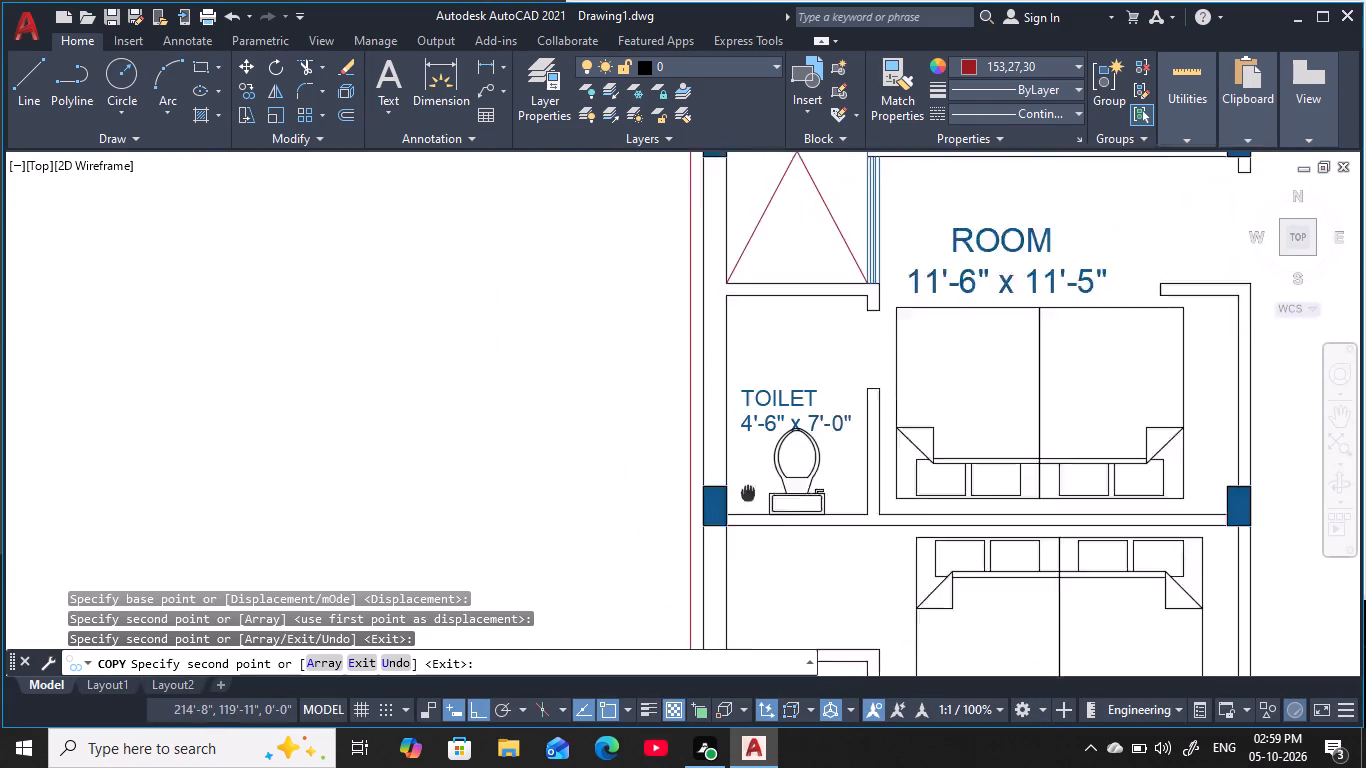
{"action": "middle_click_drag", "start_coordinate": [749, 504], "coordinate": [738, 527]}
{"action": "scroll", "coordinate": [731, 452], "scroll_direction": "up", "scroll_amount": 1}
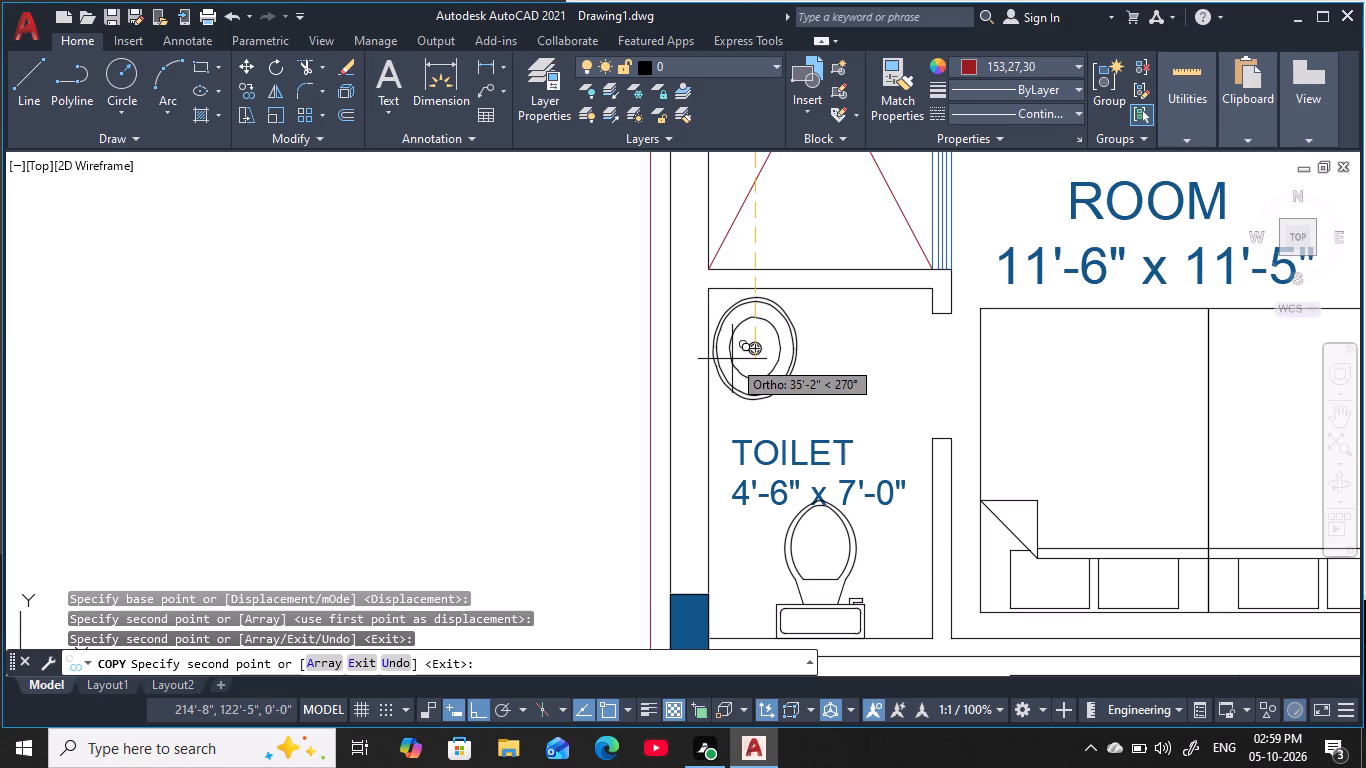
{"action": "left_click", "coordinate": [732, 357]}
Place a washbasin copy about 46'-10" south of the original, in the northwest corner of the southwest corner TOILET.
{"action": "middle_click_drag", "start_coordinate": [797, 533], "coordinate": [774, 457]}
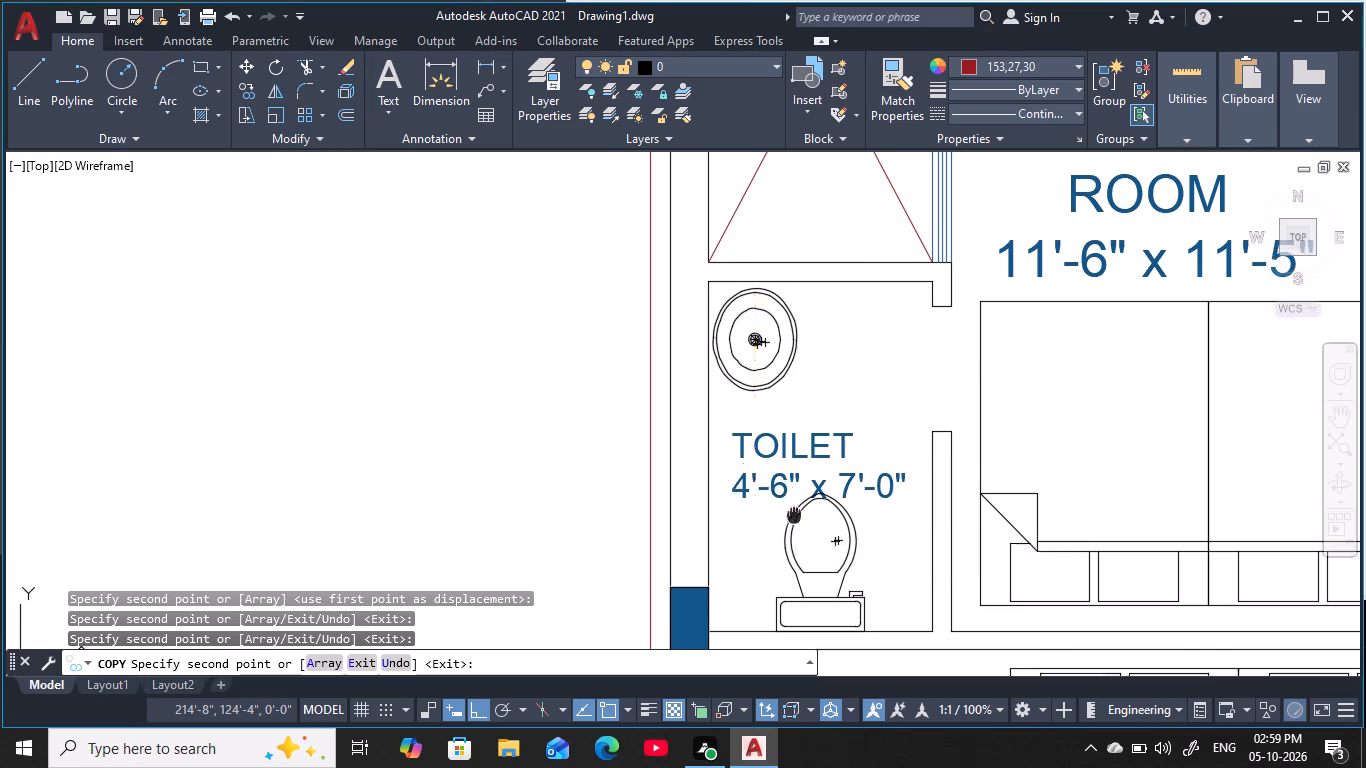
{"action": "middle_click_drag", "start_coordinate": [774, 457], "coordinate": [719, 260]}
{"action": "scroll", "coordinate": [715, 248], "scroll_direction": "up", "scroll_amount": 1}
{"action": "middle_click_drag", "start_coordinate": [723, 485], "coordinate": [724, 459]}
{"action": "scroll", "coordinate": [724, 482], "scroll_direction": "down", "scroll_amount": 3}
{"action": "middle_click_drag", "start_coordinate": [741, 543], "coordinate": [741, 266]}
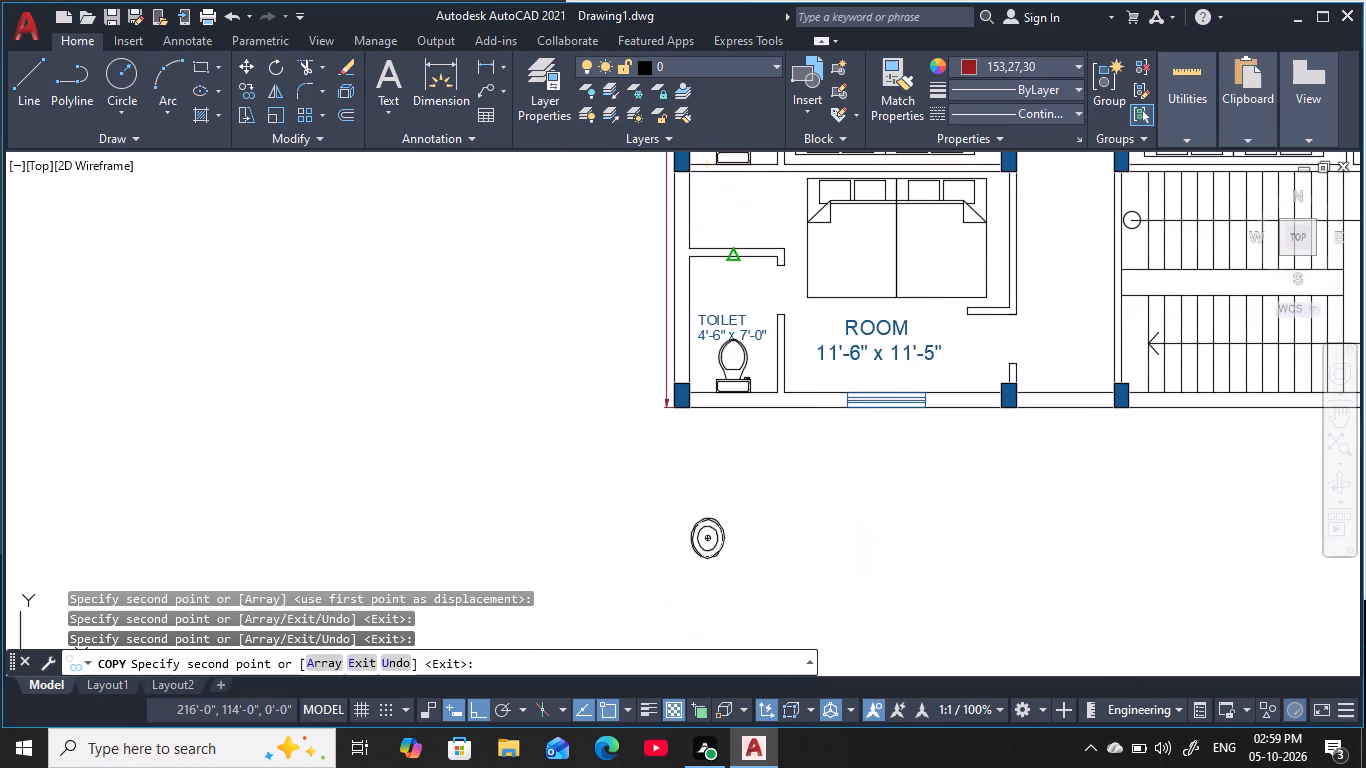
{"action": "middle_click_drag", "start_coordinate": [748, 303], "coordinate": [751, 339]}
{"action": "scroll", "coordinate": [751, 339], "scroll_direction": "up", "scroll_amount": 2}
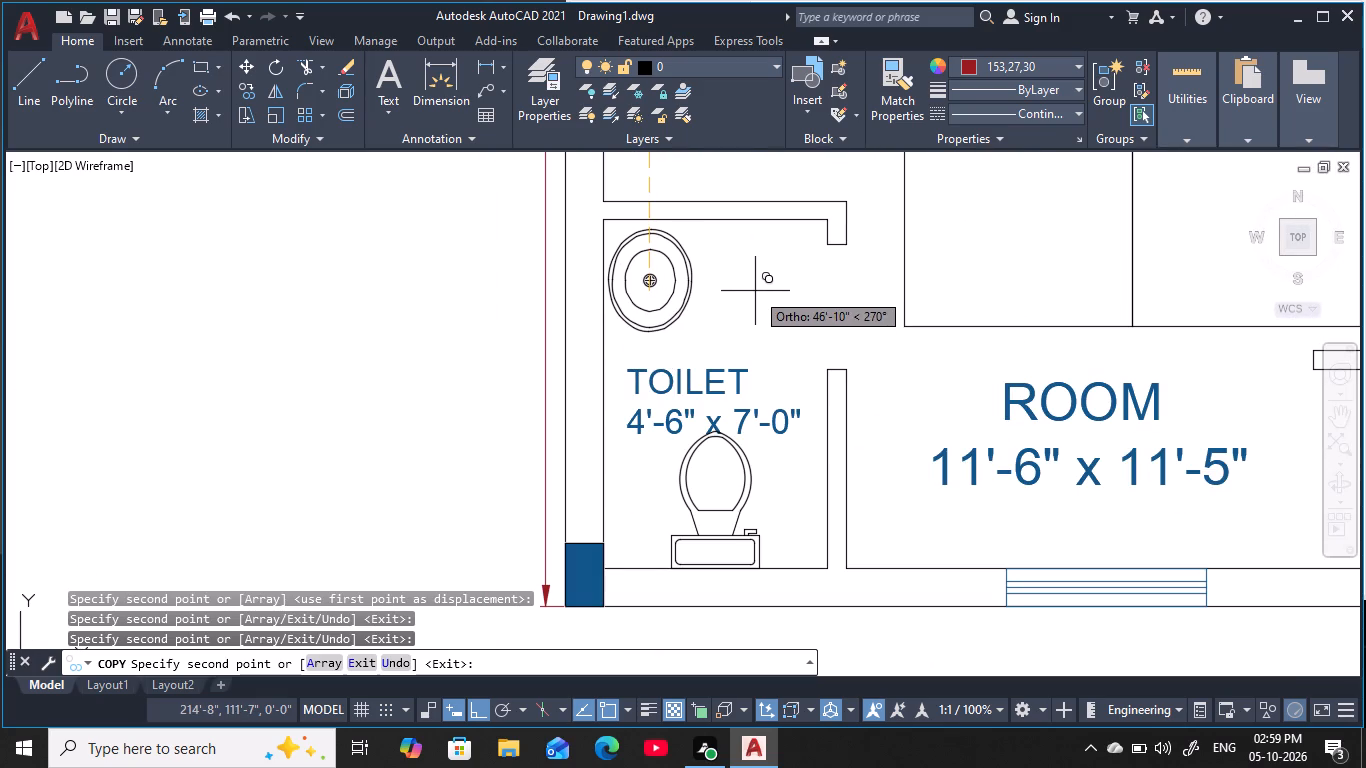
{"action": "left_click", "coordinate": [755, 290]}
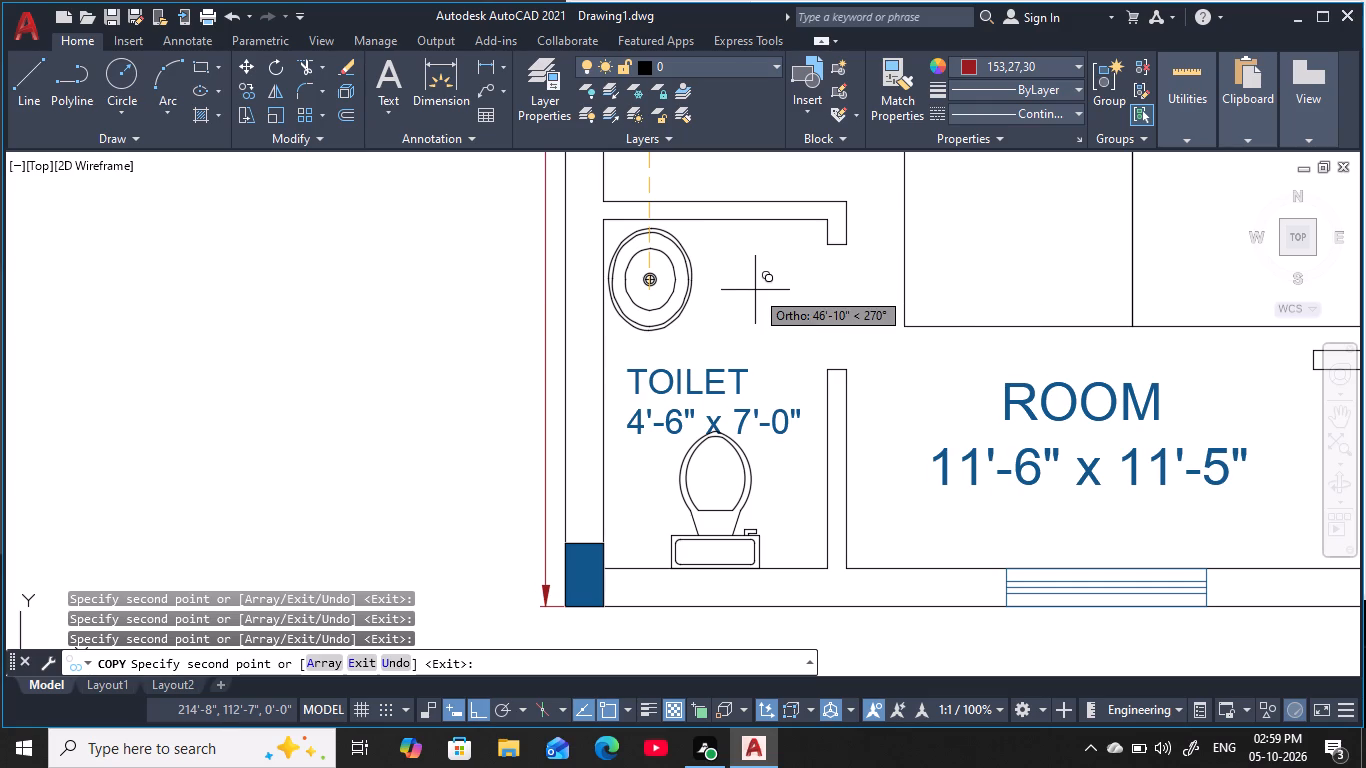
Place a washbasin copy in the northeast corner of the southernmost east-side TOILET, with Ortho turned off.
{"action": "scroll", "coordinate": [747, 290], "scroll_direction": "down", "scroll_amount": 2}
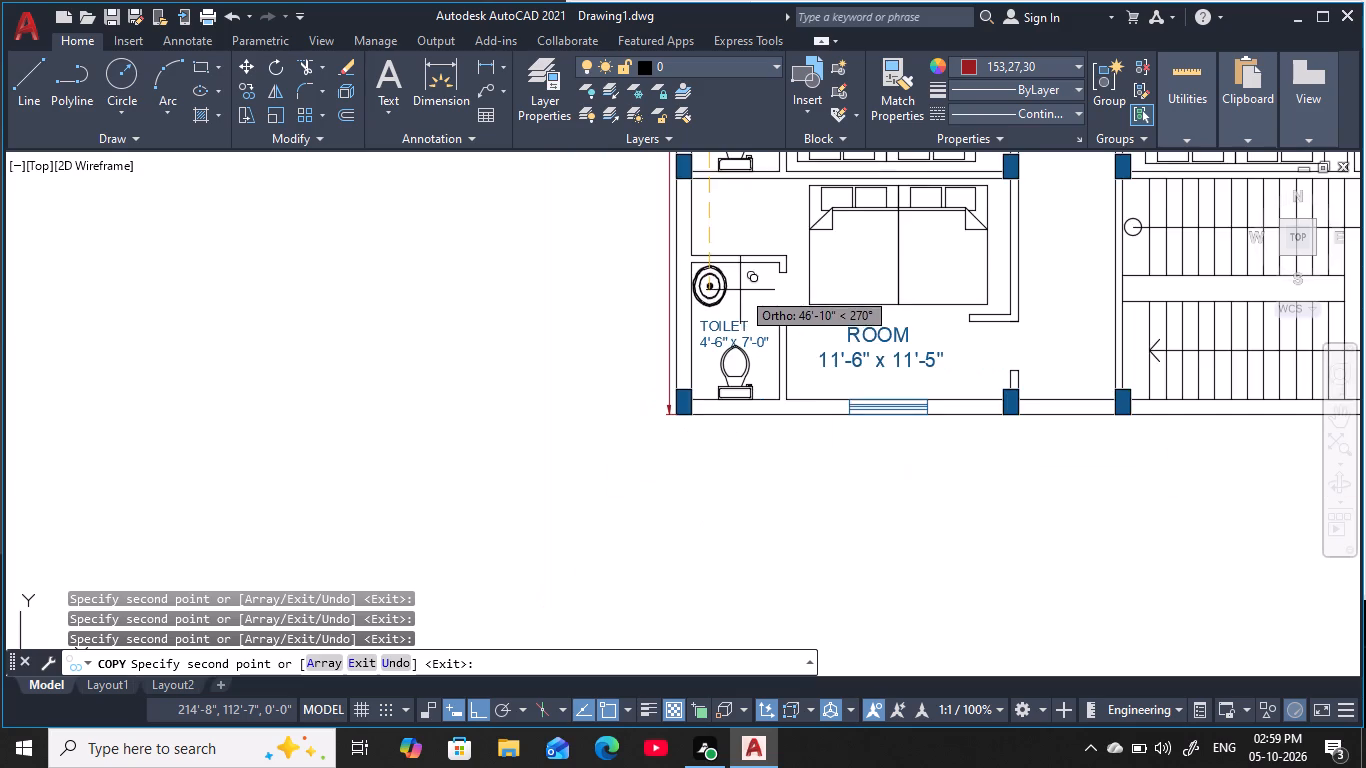
{"action": "middle_click_drag", "start_coordinate": [740, 290], "coordinate": [623, 464]}
{"action": "middle_click_drag", "start_coordinate": [616, 387], "coordinate": [585, 459]}
{"action": "middle_click_drag", "start_coordinate": [653, 322], "coordinate": [644, 352]}
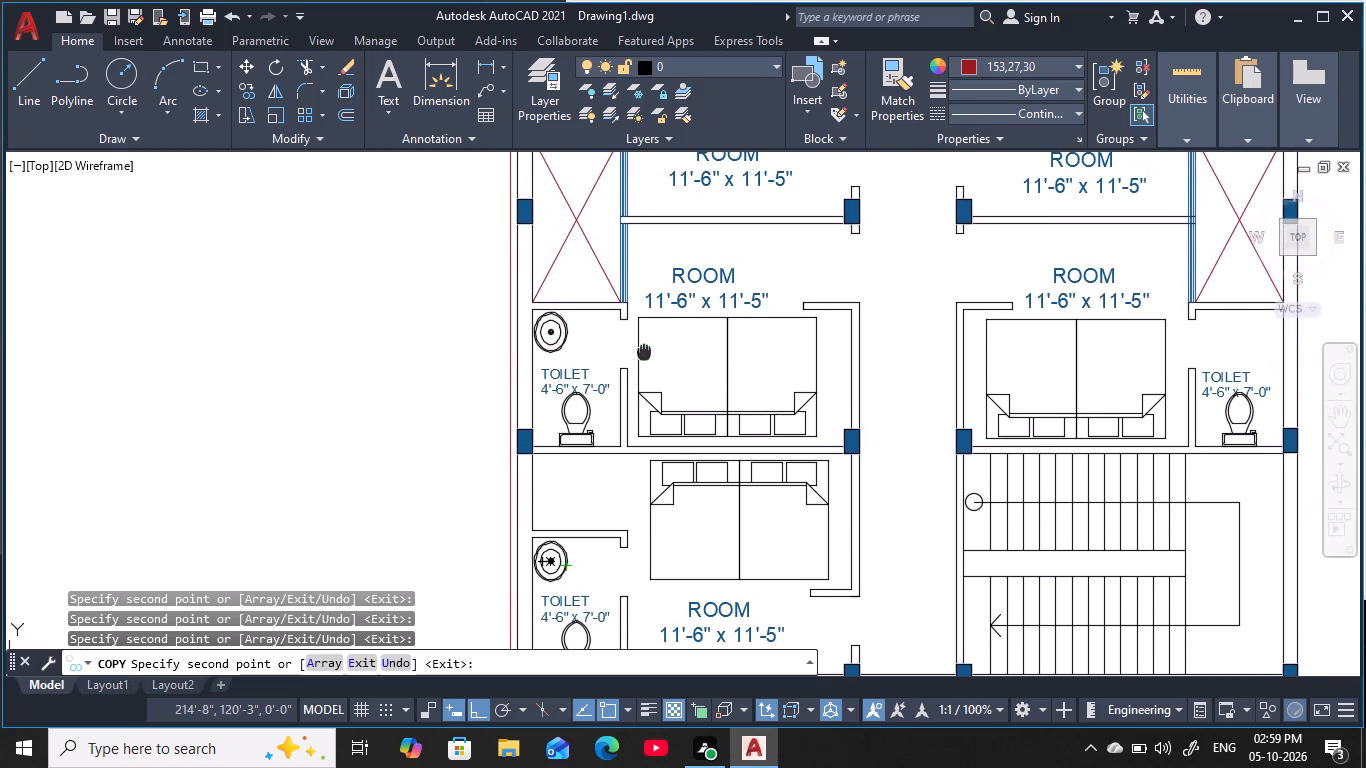
{"action": "middle_click_drag", "start_coordinate": [644, 352], "coordinate": [646, 352]}
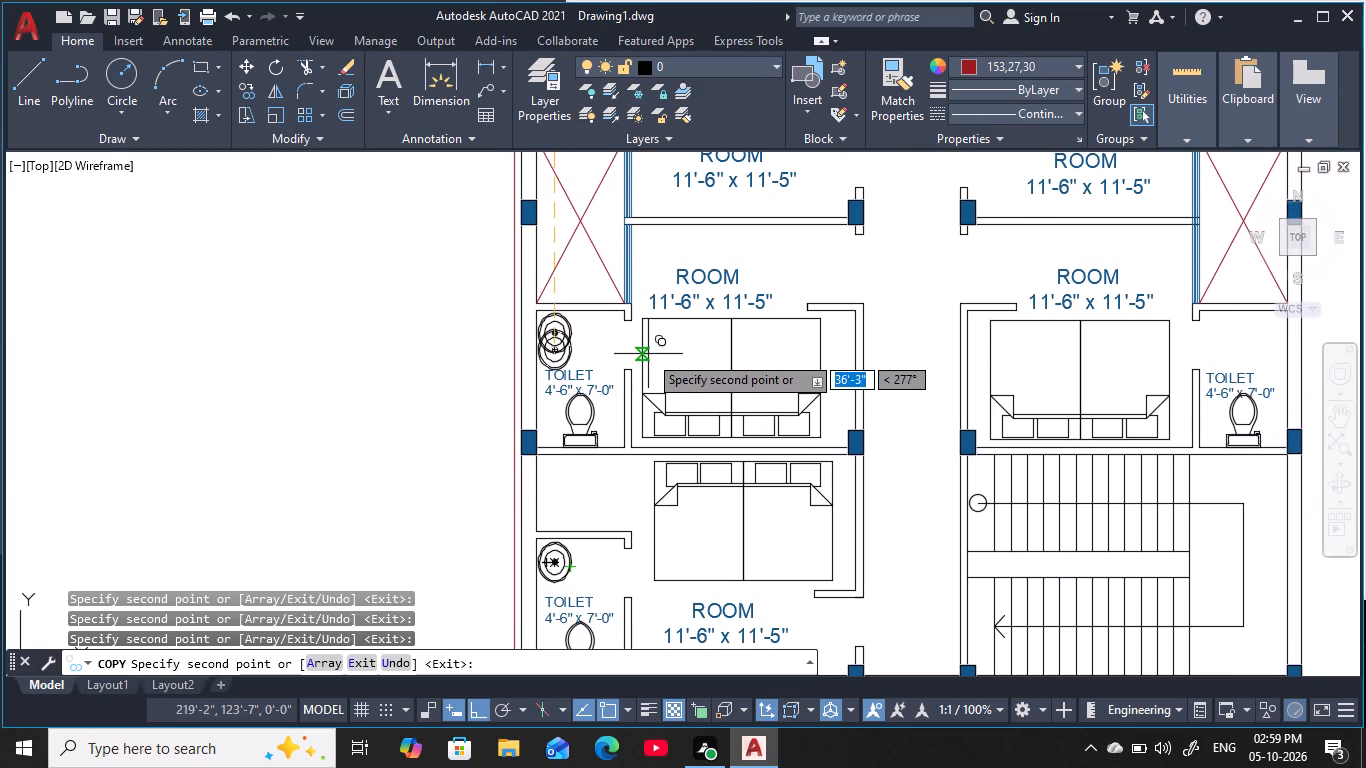
{"action": "middle_click_drag", "start_coordinate": [652, 355], "coordinate": [627, 427]}
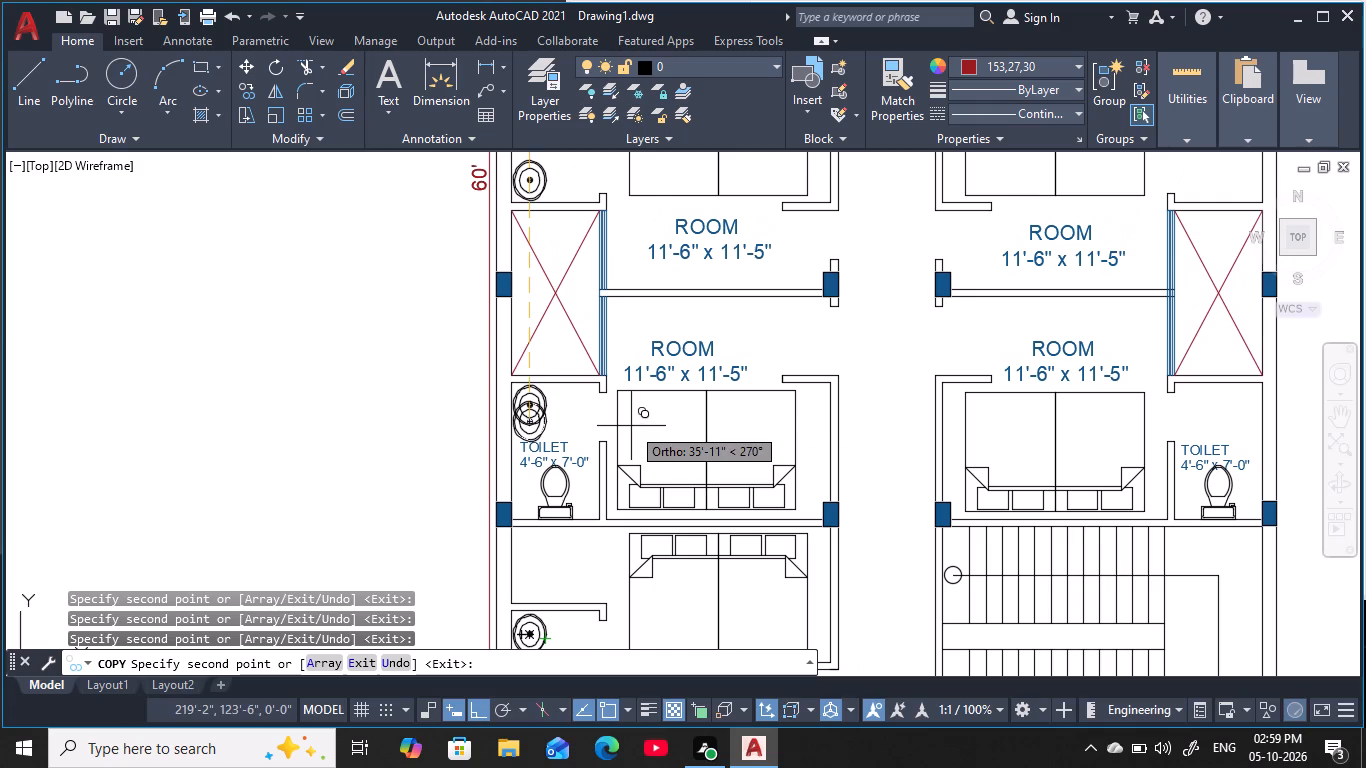
{"action": "key", "text": "F8"}
{"action": "middle_click_drag", "start_coordinate": [650, 438], "coordinate": [562, 302]}
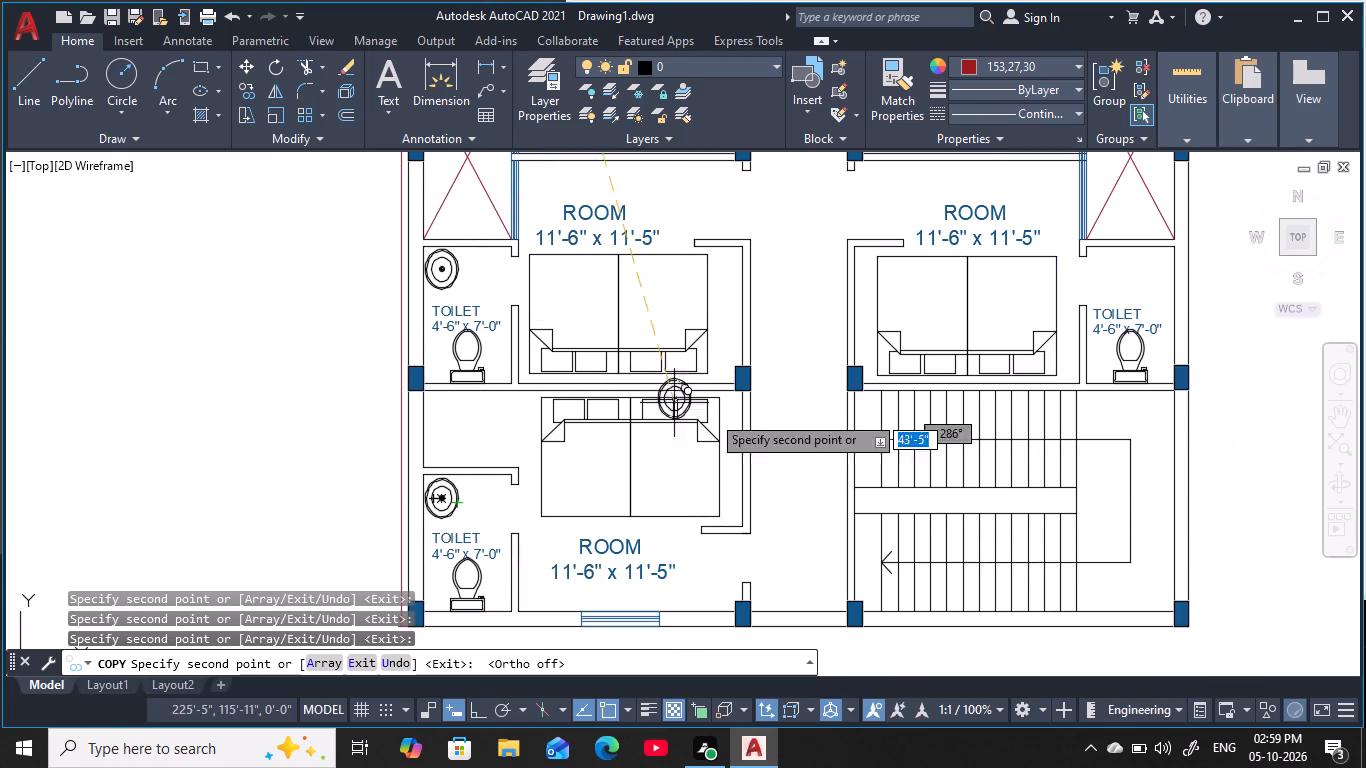
{"action": "middle_click_drag", "start_coordinate": [1042, 354], "coordinate": [738, 484]}
{"action": "scroll", "coordinate": [865, 439], "scroll_direction": "up", "scroll_amount": 3}
{"action": "middle_click_drag", "start_coordinate": [811, 387], "coordinate": [786, 457]}
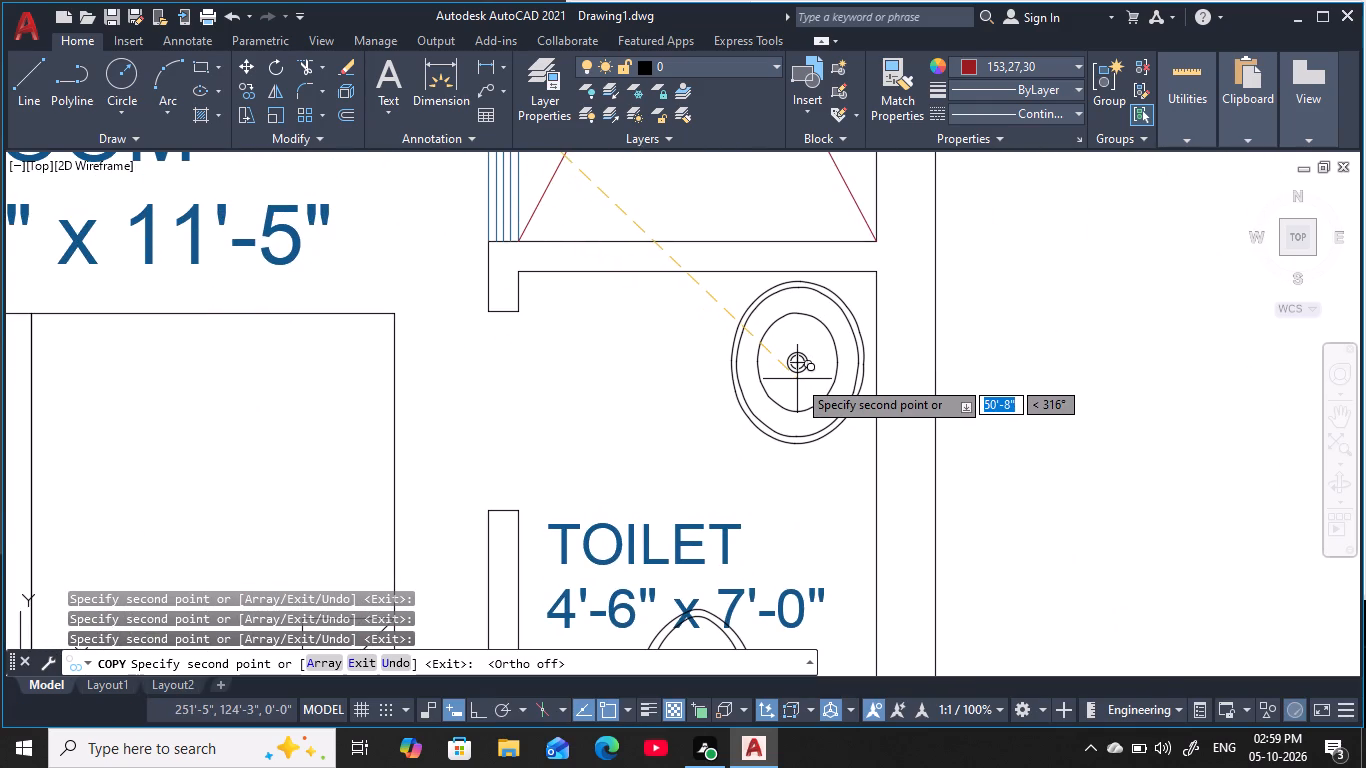
{"action": "left_click", "coordinate": [798, 378]}
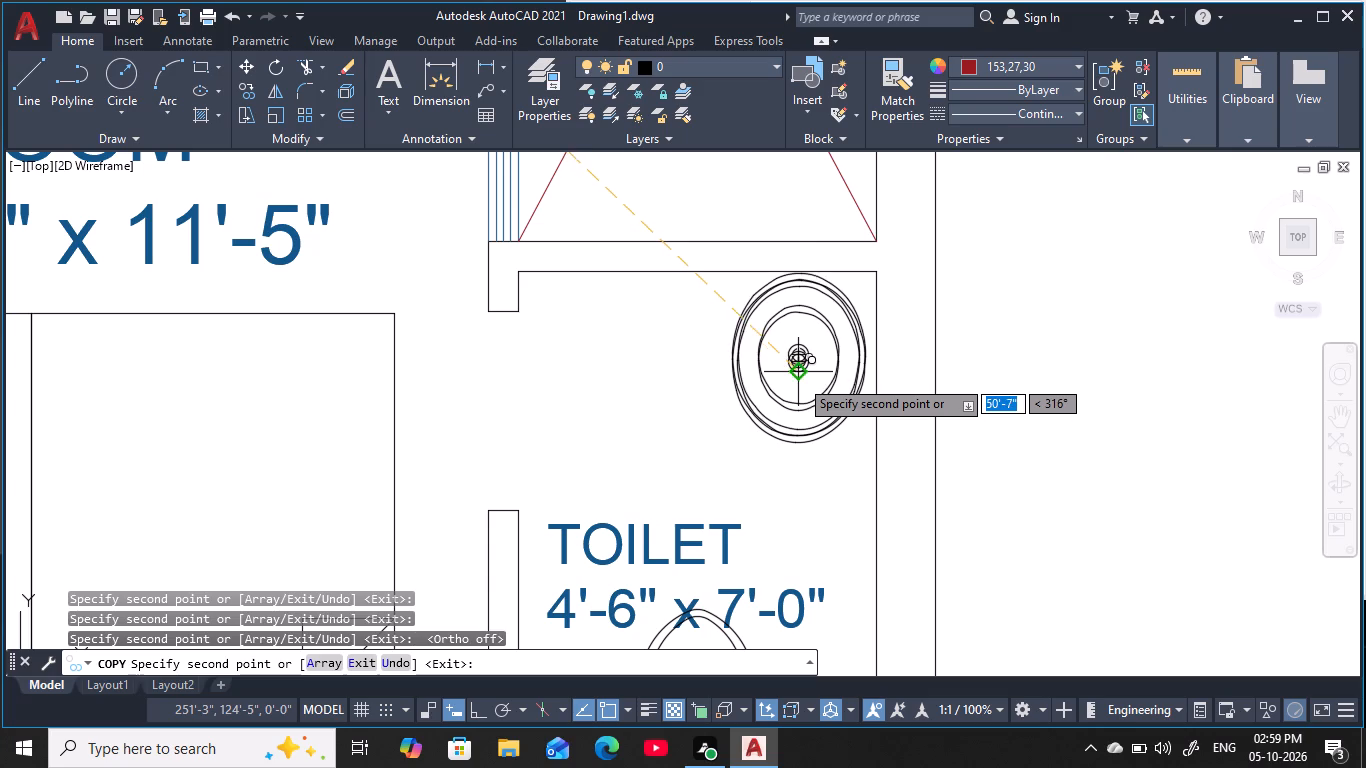
Place a washbasin copy in the southeast corner of the third TOILET down the east side, below its label.
{"action": "middle_click_drag", "start_coordinate": [800, 384], "coordinate": [777, 581]}
{"action": "scroll", "coordinate": [791, 401], "scroll_direction": "down", "scroll_amount": 4}
{"action": "middle_click_drag", "start_coordinate": [784, 364], "coordinate": [821, 586]}
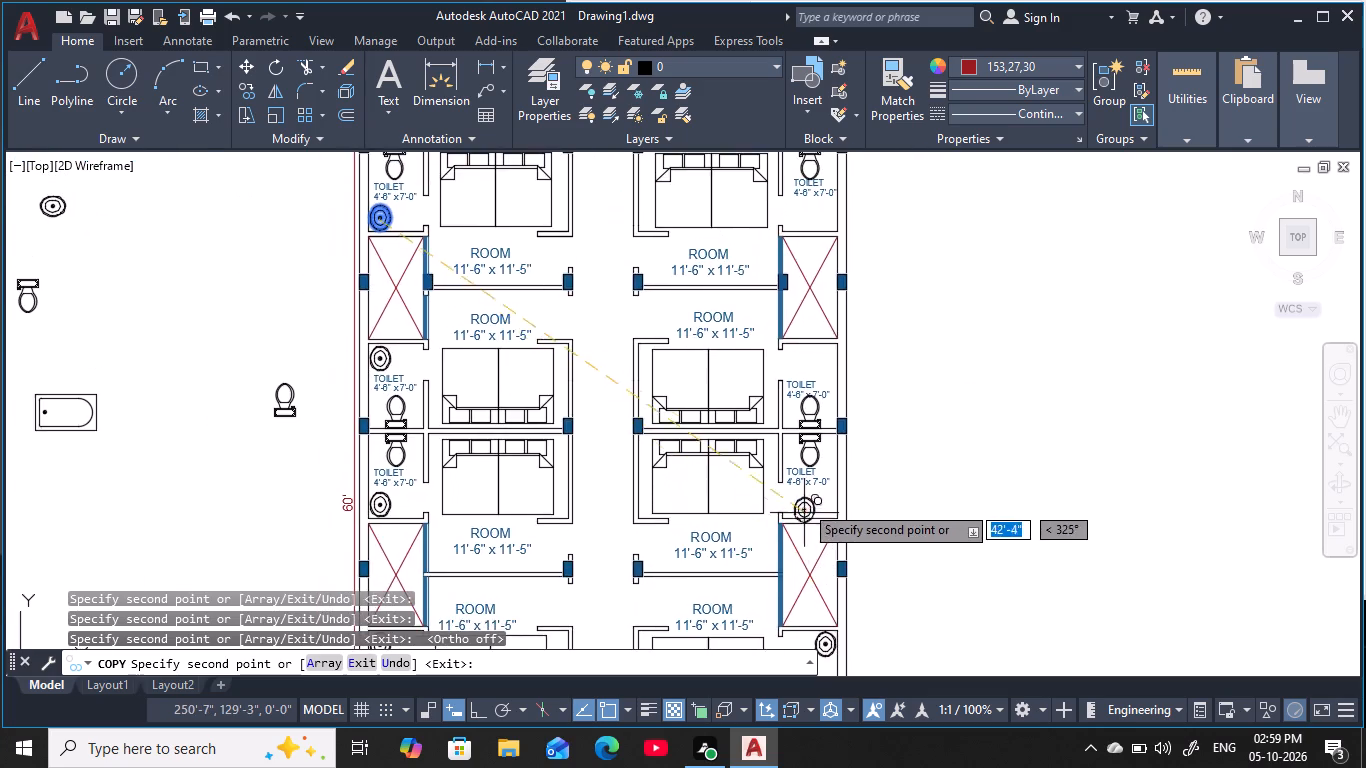
{"action": "scroll", "coordinate": [806, 496], "scroll_direction": "up", "scroll_amount": 2}
{"action": "middle_click_drag", "start_coordinate": [806, 500], "coordinate": [743, 455]}
{"action": "scroll", "coordinate": [793, 477], "scroll_direction": "up", "scroll_amount": 3}
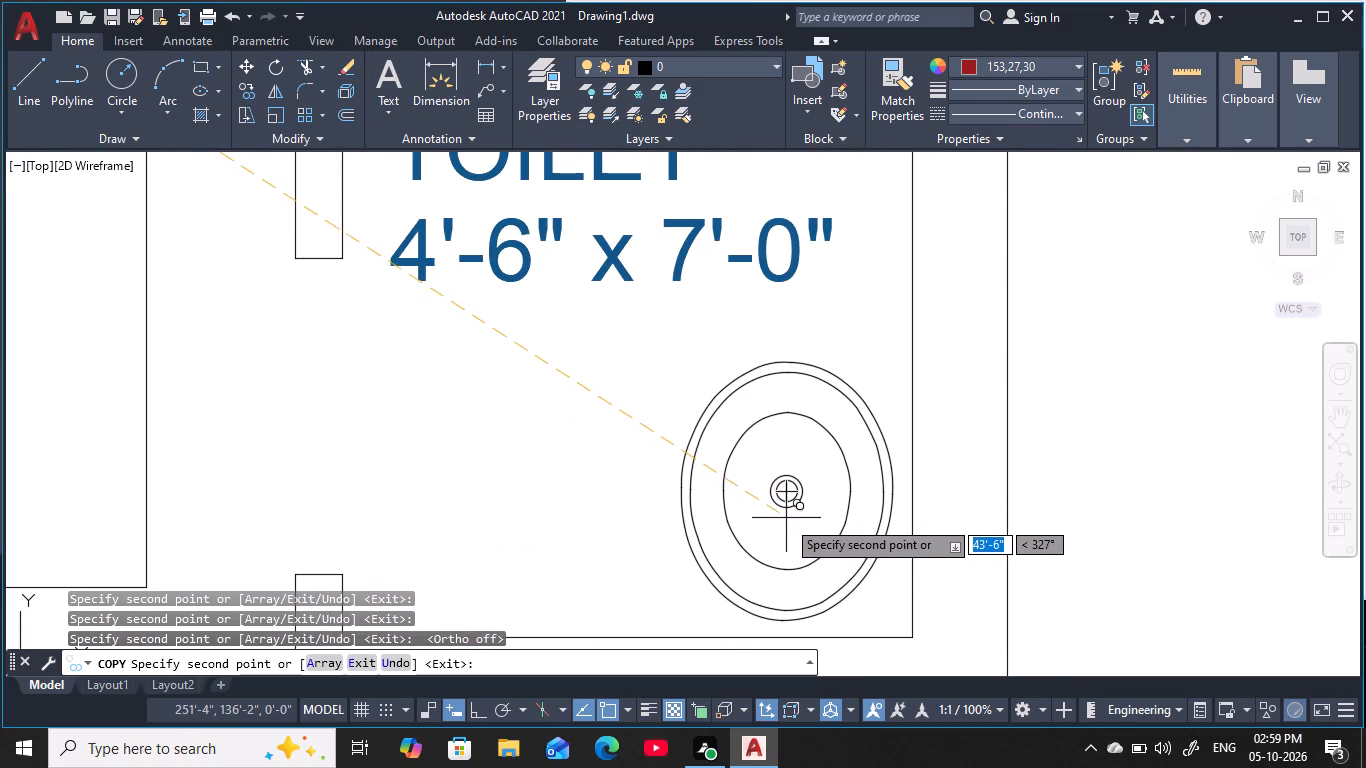
{"action": "left_click", "coordinate": [787, 520]}
Place a washbasin copy in the northeast corner of the second TOILET down the east side, above its label.
{"action": "scroll", "coordinate": [790, 450], "scroll_direction": "down", "scroll_amount": 3}
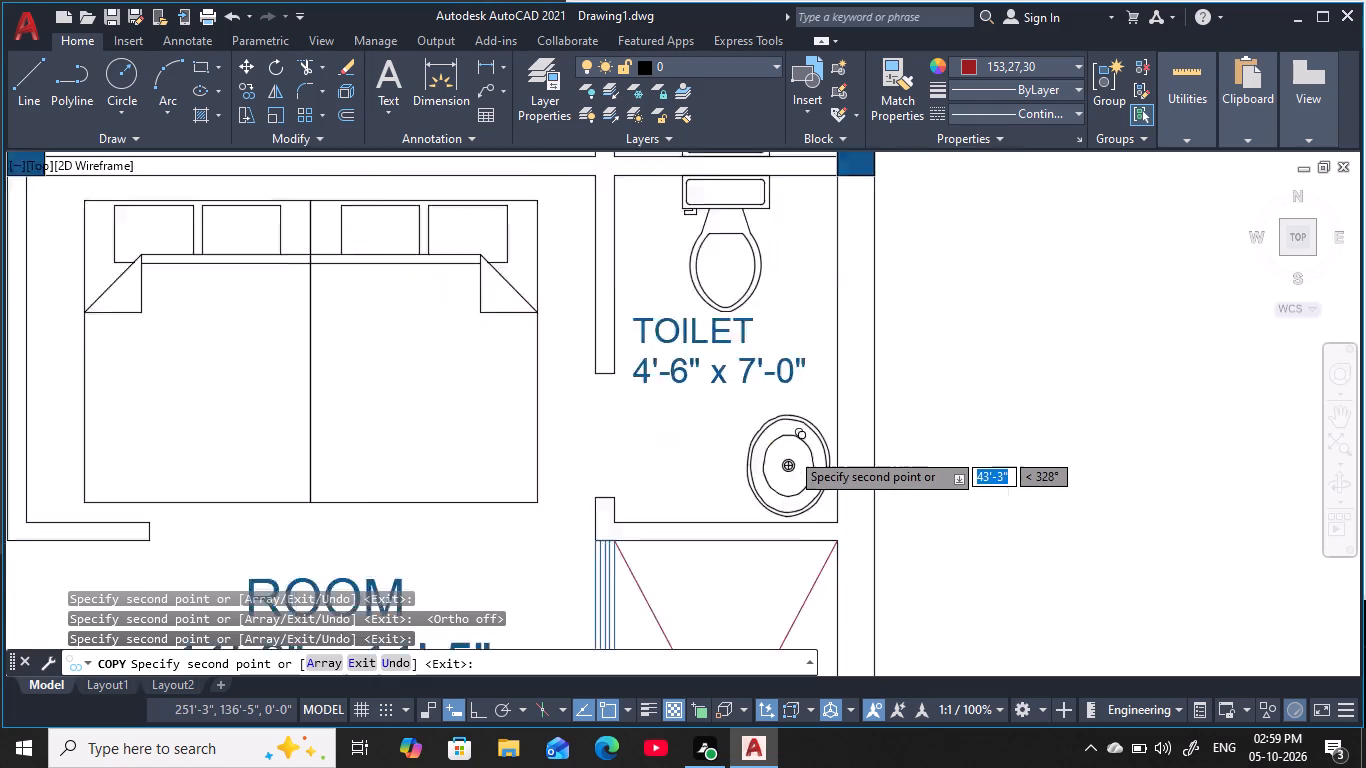
{"action": "scroll", "coordinate": [771, 410], "scroll_direction": "down", "scroll_amount": 1}
{"action": "middle_click_drag", "start_coordinate": [771, 410], "coordinate": [786, 598]}
{"action": "scroll", "coordinate": [781, 444], "scroll_direction": "up", "scroll_amount": 3}
{"action": "middle_click_drag", "start_coordinate": [787, 433], "coordinate": [768, 499]}
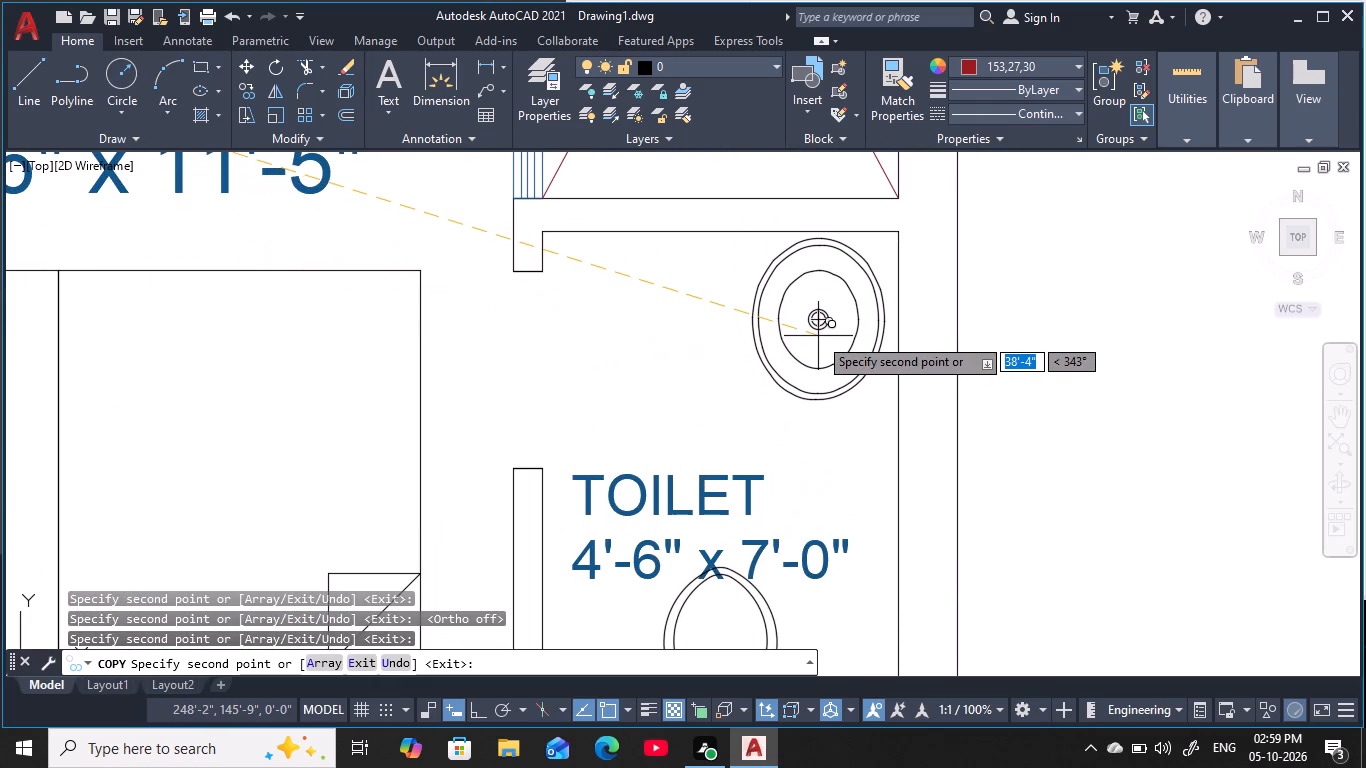
{"action": "left_click", "coordinate": [822, 342]}
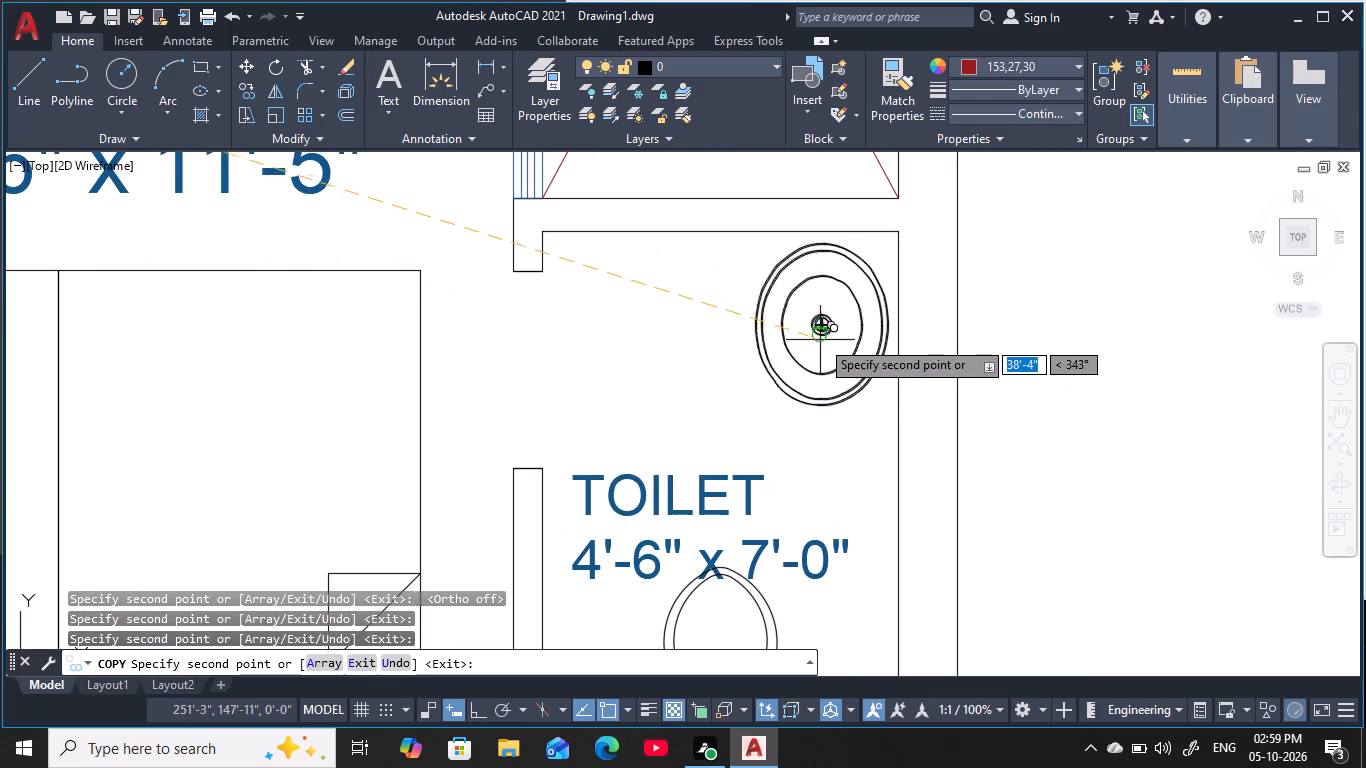
Place a washbasin copy in the southeast corner of the northernmost east-side TOILET and end the copying.
{"action": "scroll", "coordinate": [818, 331], "scroll_direction": "down", "scroll_amount": 3}
{"action": "middle_click_drag", "start_coordinate": [817, 326], "coordinate": [797, 607]}
{"action": "middle_click_drag", "start_coordinate": [763, 386], "coordinate": [768, 420]}
{"action": "scroll", "coordinate": [778, 421], "scroll_direction": "up", "scroll_amount": 3}
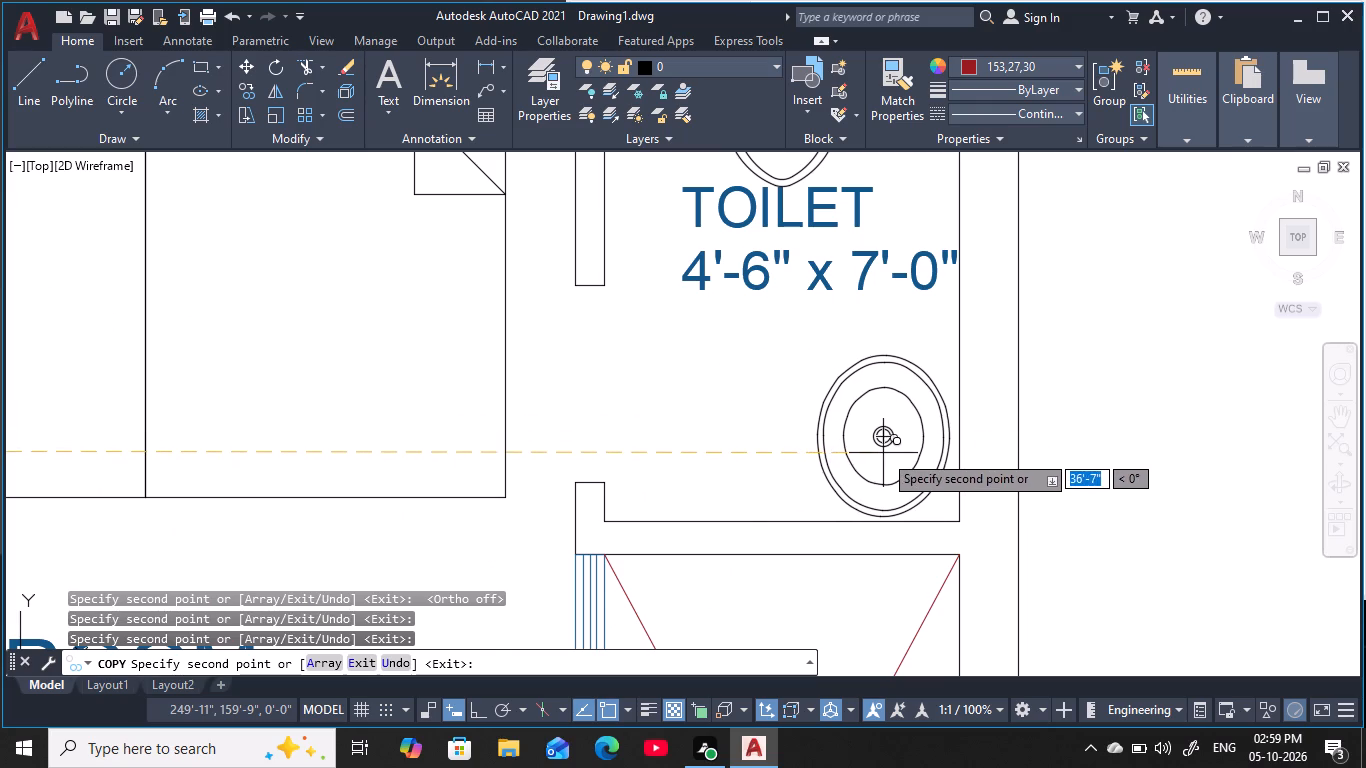
{"action": "left_click", "coordinate": [883, 453]}
{"action": "scroll", "coordinate": [870, 504], "scroll_direction": "down", "scroll_amount": 2}
{"action": "middle_click_drag", "start_coordinate": [876, 505], "coordinate": [863, 423]}
{"action": "key", "text": "Escape"}
{"action": "key", "text": "Escape"}
Review the furnished floor plan and inspect the empty alcove just north of the southwest corner TOILET.
{"action": "middle_click_drag", "start_coordinate": [864, 538], "coordinate": [869, 368]}
{"action": "scroll", "coordinate": [869, 372], "scroll_direction": "down", "scroll_amount": 4}
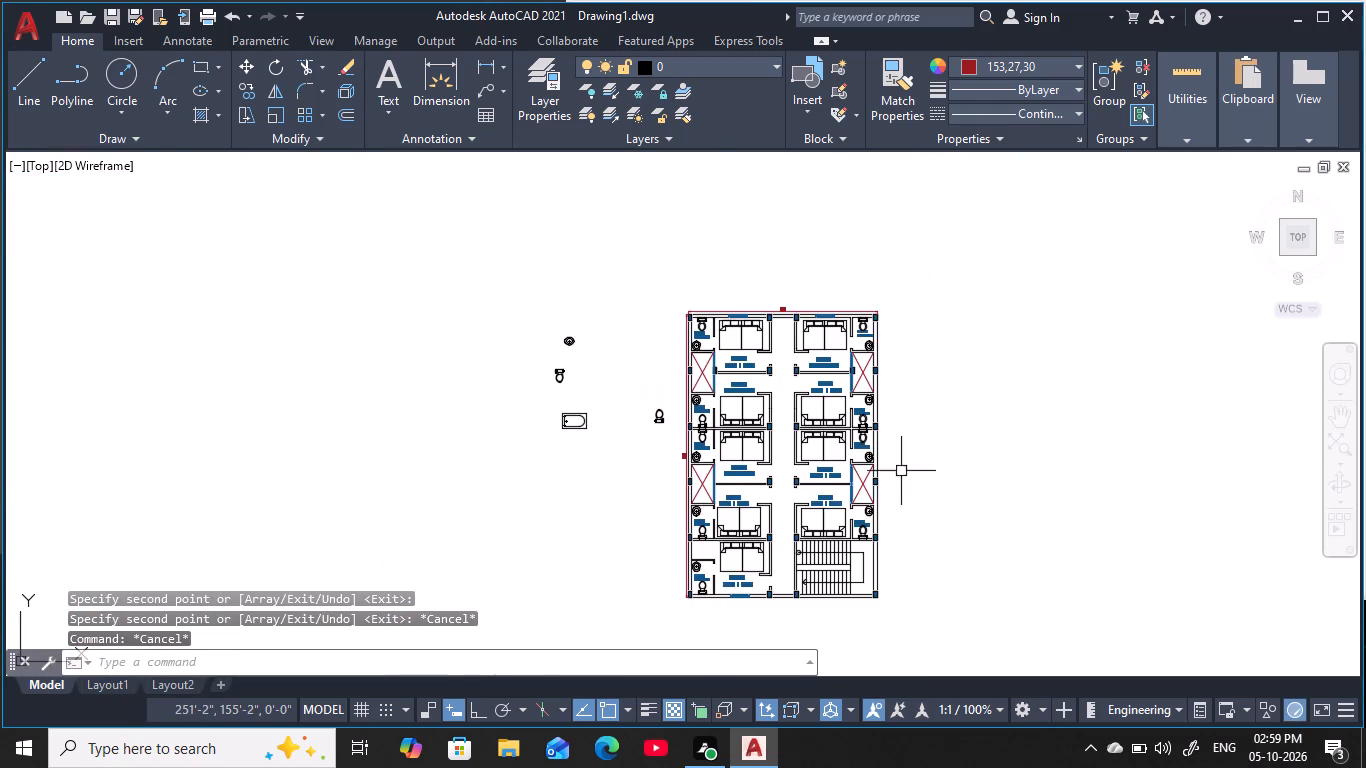
{"action": "scroll", "coordinate": [858, 535], "scroll_direction": "up", "scroll_amount": 2}
{"action": "middle_click_drag", "start_coordinate": [882, 569], "coordinate": [903, 620]}
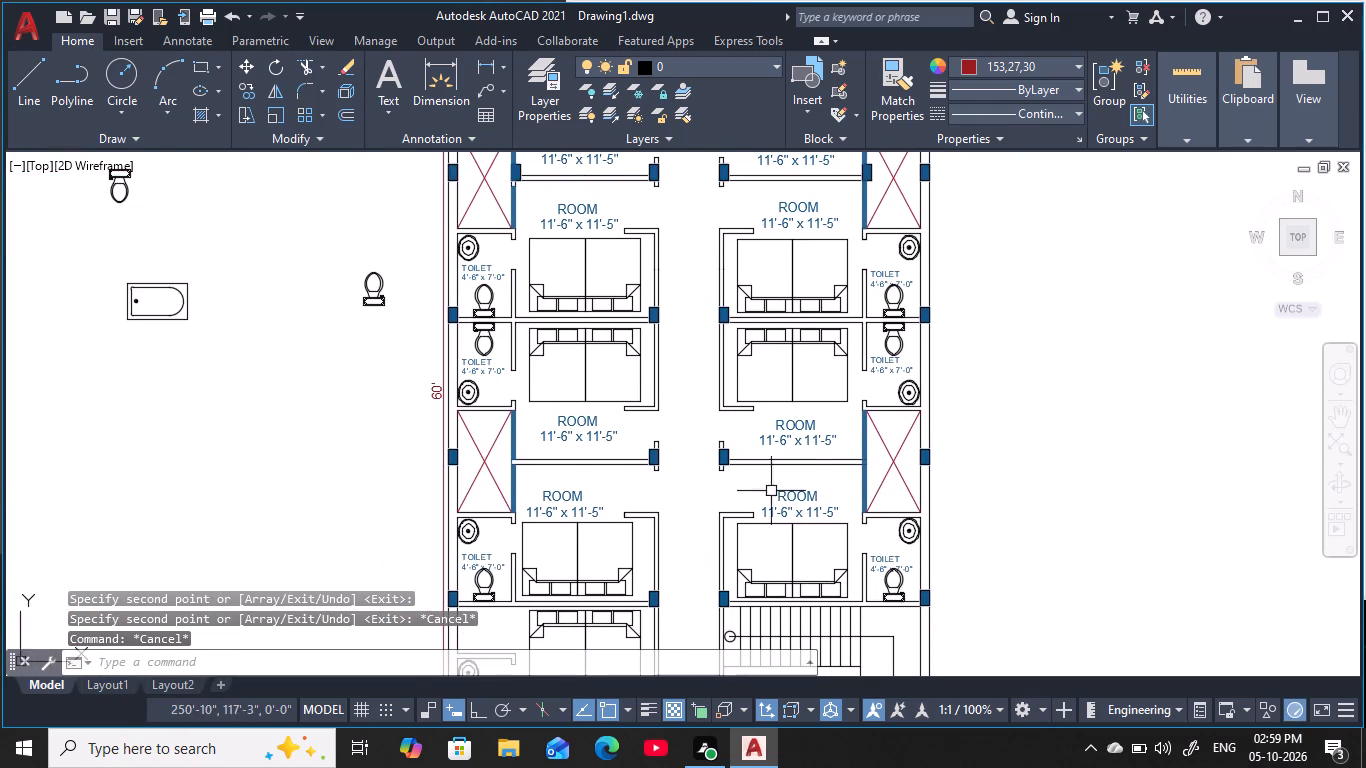
{"action": "scroll", "coordinate": [771, 489], "scroll_direction": "down", "scroll_amount": 1}
{"action": "middle_click_drag", "start_coordinate": [771, 489], "coordinate": [817, 503]}
{"action": "key", "text": "Escape"}
{"action": "key", "text": "Escape"}
{"action": "key", "text": "Escape"}
{"action": "key", "text": "Escape"}
{"action": "middle_click_drag", "start_coordinate": [747, 466], "coordinate": [768, 338]}
{"action": "key", "text": "Escape"}
{"action": "key", "text": "Escape"}
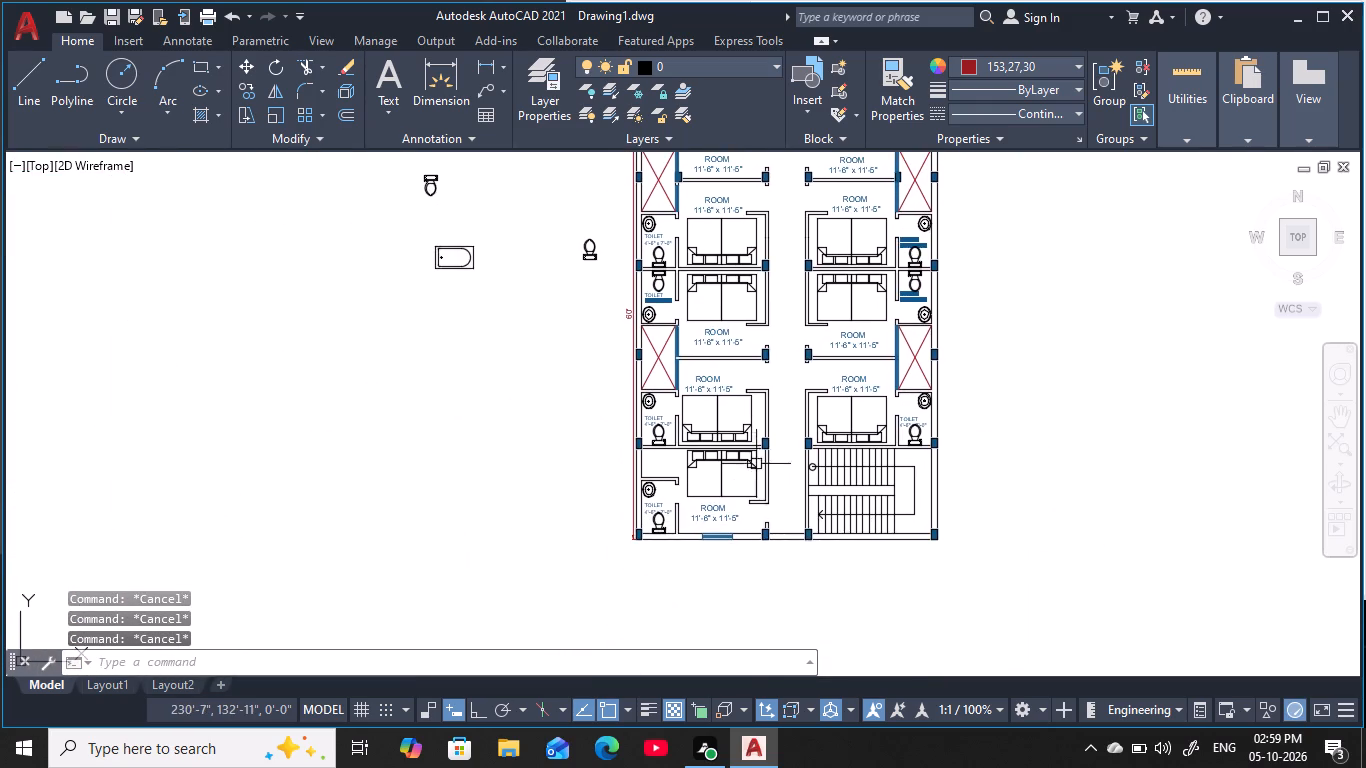
{"action": "key", "text": "Escape"}
{"action": "scroll", "coordinate": [702, 498], "scroll_direction": "up", "scroll_amount": 2}
{"action": "key", "text": "Escape"}
{"action": "middle_click_drag", "start_coordinate": [708, 489], "coordinate": [791, 477]}
{"action": "key", "text": "Escape"}
{"action": "key", "text": "Escape"}
{"action": "middle_click_drag", "start_coordinate": [675, 410], "coordinate": [688, 410]}
{"action": "scroll", "coordinate": [675, 410], "scroll_direction": "up", "scroll_amount": 1}
{"action": "key", "text": "Escape"}
{"action": "key", "text": "Escape"}
{"action": "middle_click_drag", "start_coordinate": [695, 413], "coordinate": [703, 419]}
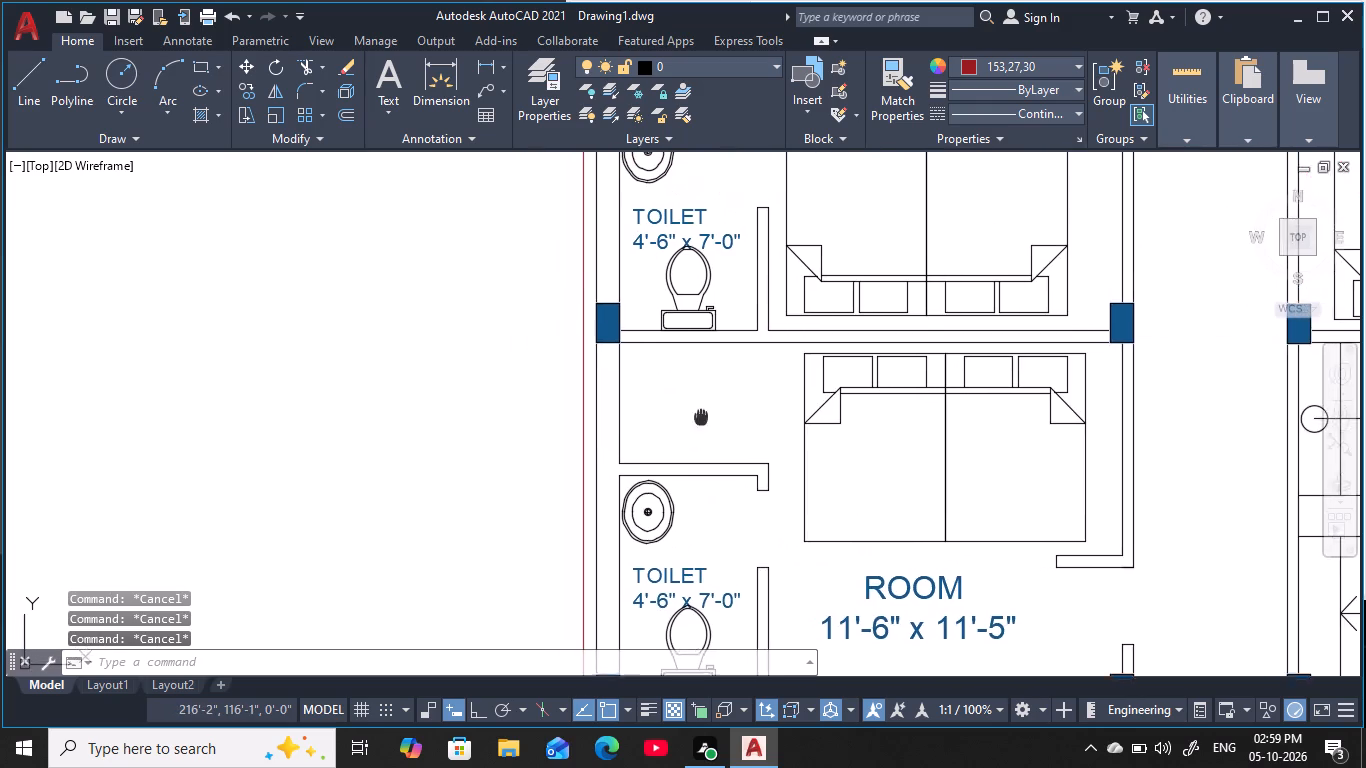
{"action": "middle_click_drag", "start_coordinate": [703, 419], "coordinate": [747, 442]}
{"action": "key", "text": "Escape"}
{"action": "key", "text": "Escape"}
{"action": "key", "text": "Escape"}
{"action": "key", "text": "Escape"}
{"action": "key", "text": "Escape"}
{"action": "key", "text": "Escape"}
{"action": "key", "text": "Escape"}
{"action": "key", "text": "Escape"}
{"action": "key", "text": "Escape"}
{"action": "key", "text": "Escape"}
{"action": "key", "text": "Escape"}
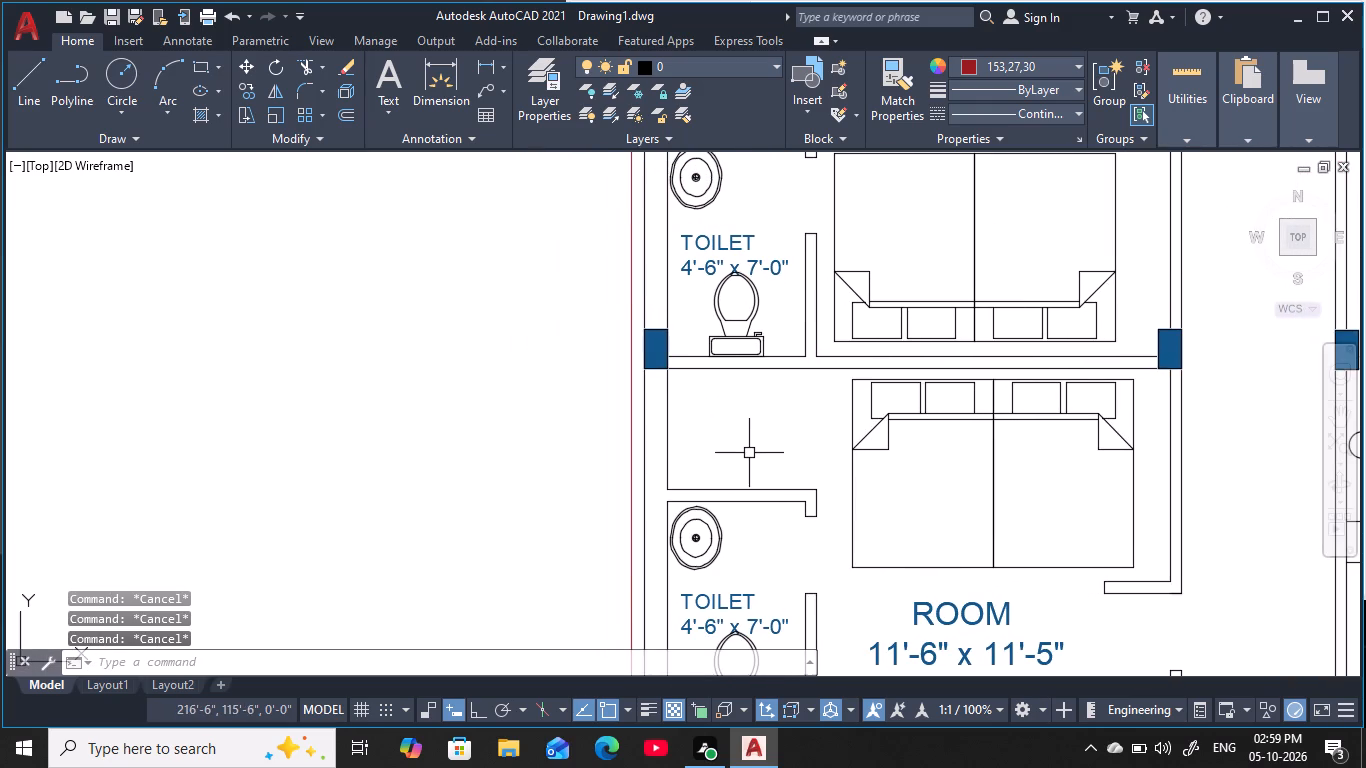
{"action": "scroll", "coordinate": [749, 443], "scroll_direction": "up", "scroll_amount": 1}
{"action": "middle_click_drag", "start_coordinate": [749, 443], "coordinate": [768, 427]}
{"action": "key", "text": "Escape"}
{"action": "key", "text": "Escape"}
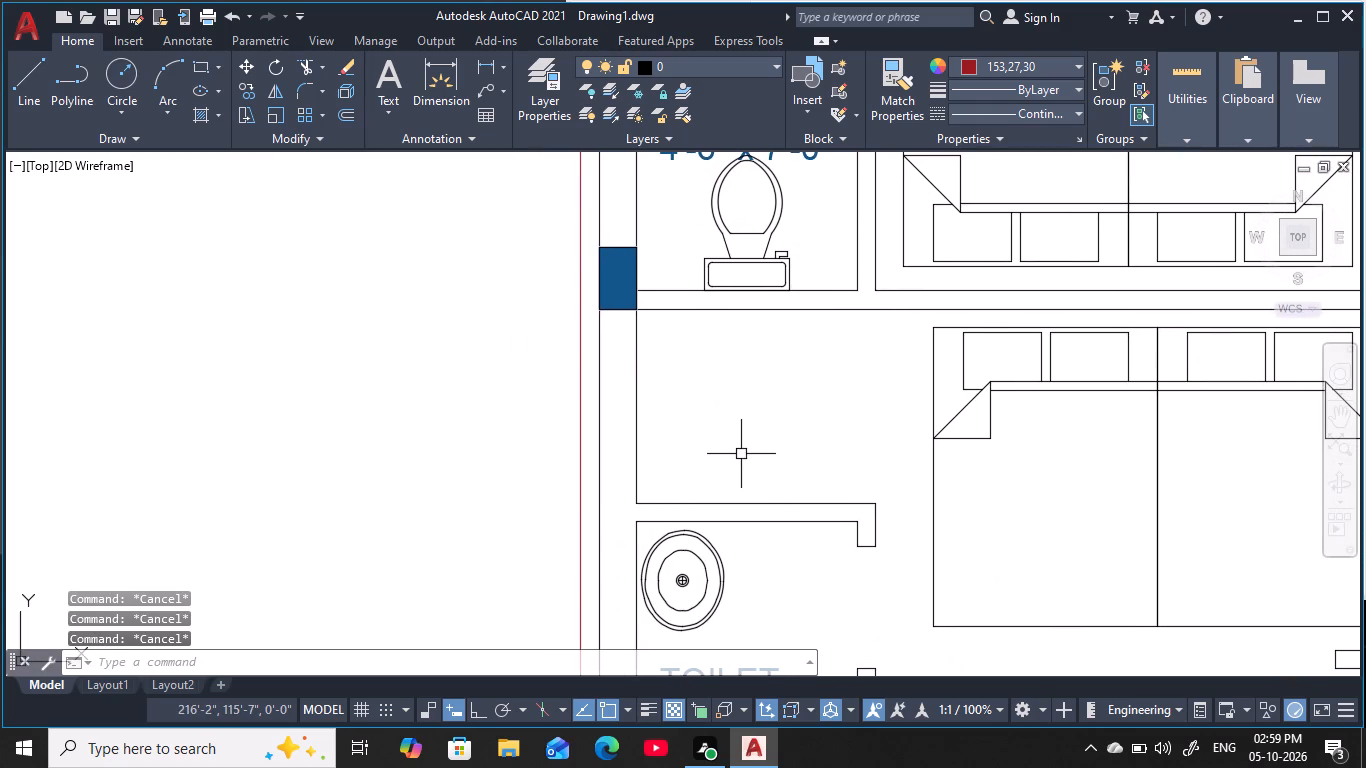
Insert the File Cabinet - Letter block from Home - Space Planner.dwg into the empty space west of the plan.
{"action": "key", "text": "ctrl+2"}
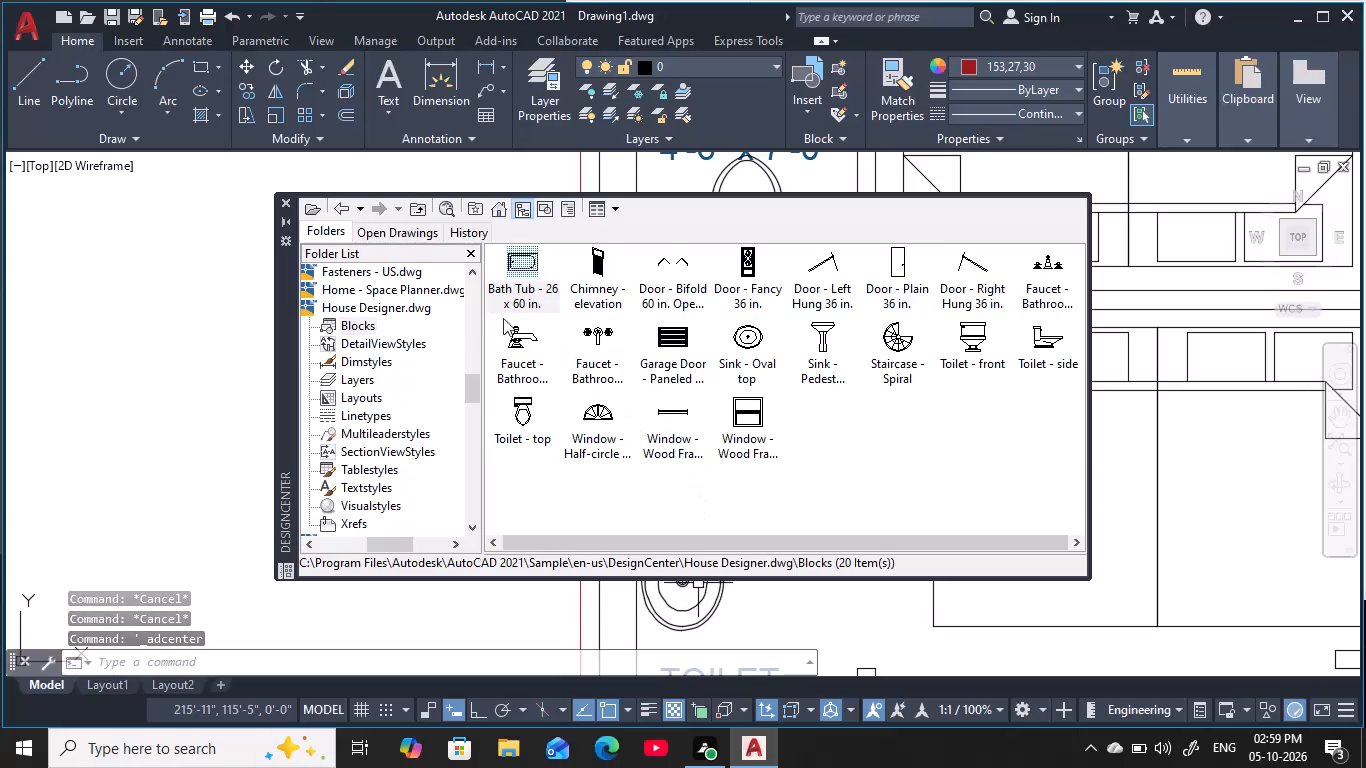
{"action": "left_click", "coordinate": [504, 214]}
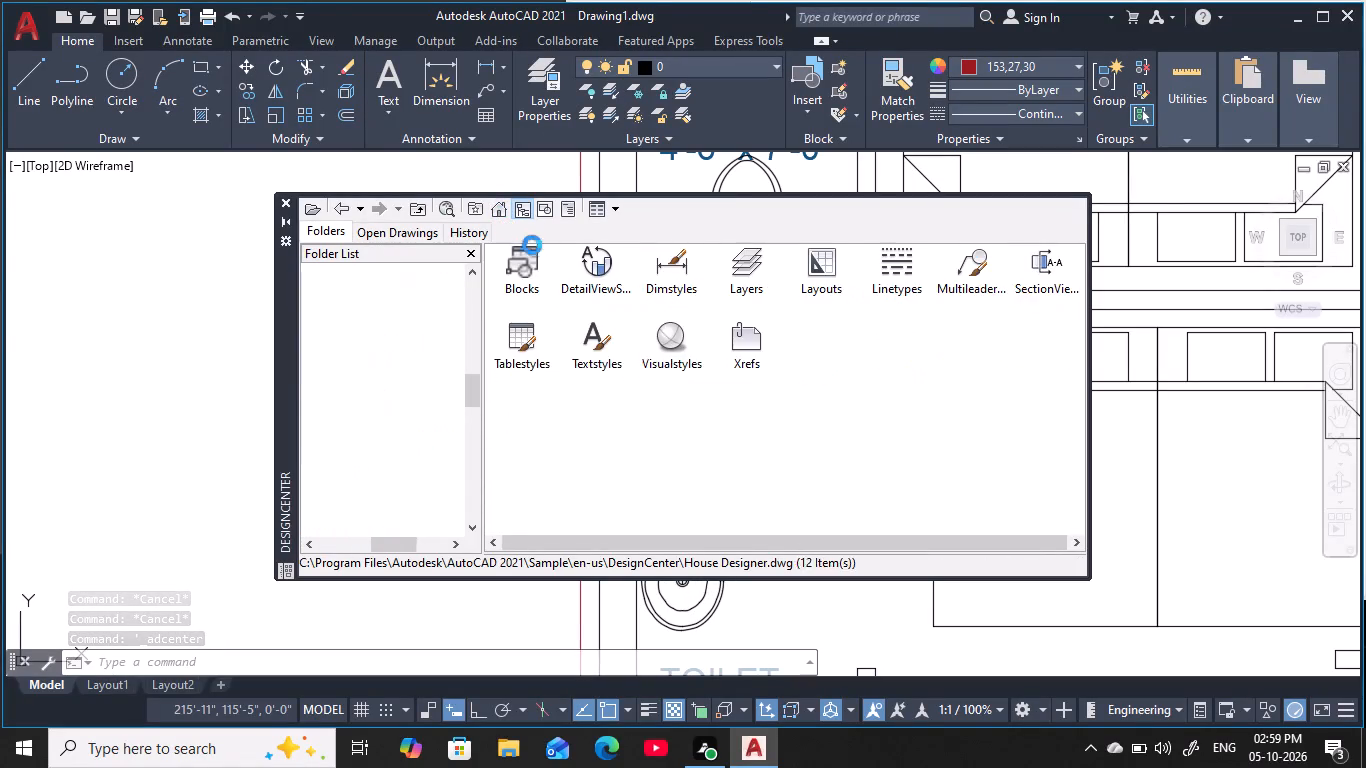
{"action": "double_click", "coordinate": [655, 268]}
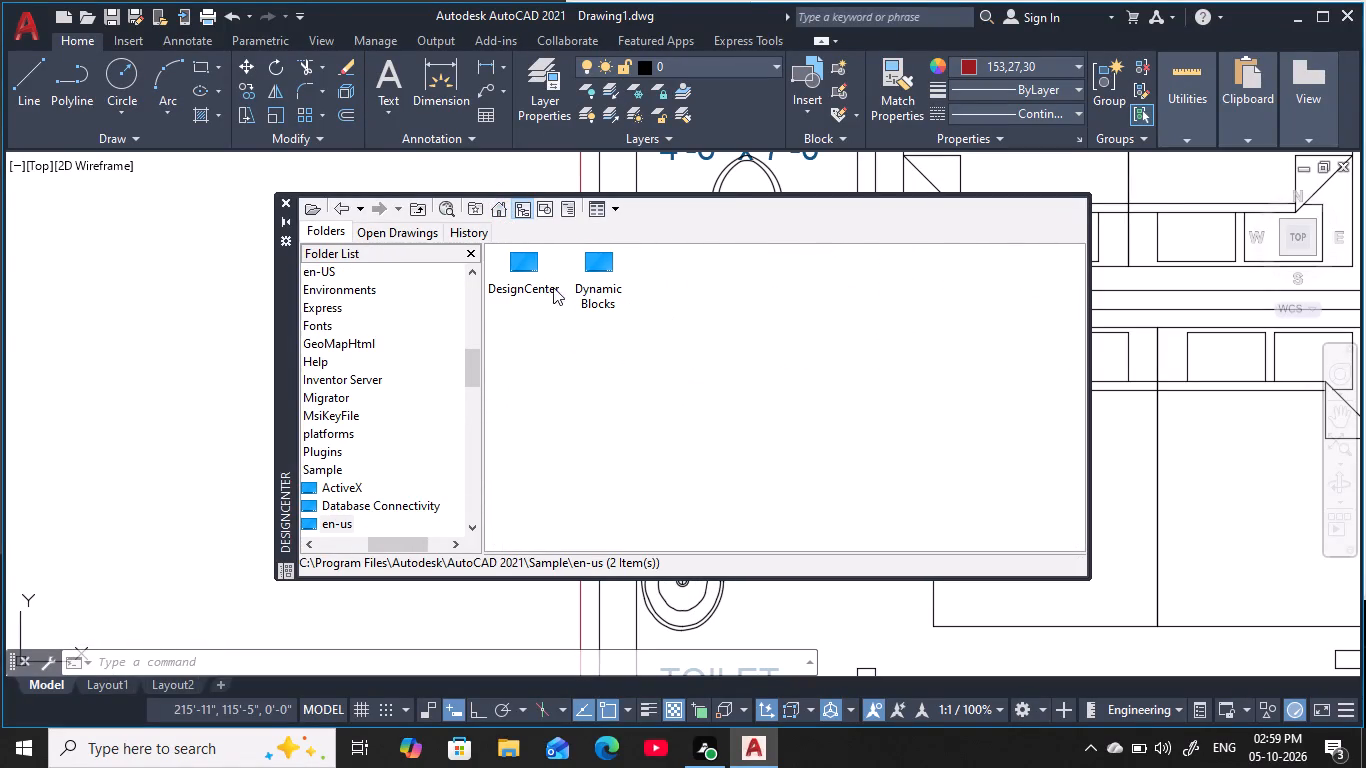
{"action": "double_click", "coordinate": [546, 285]}
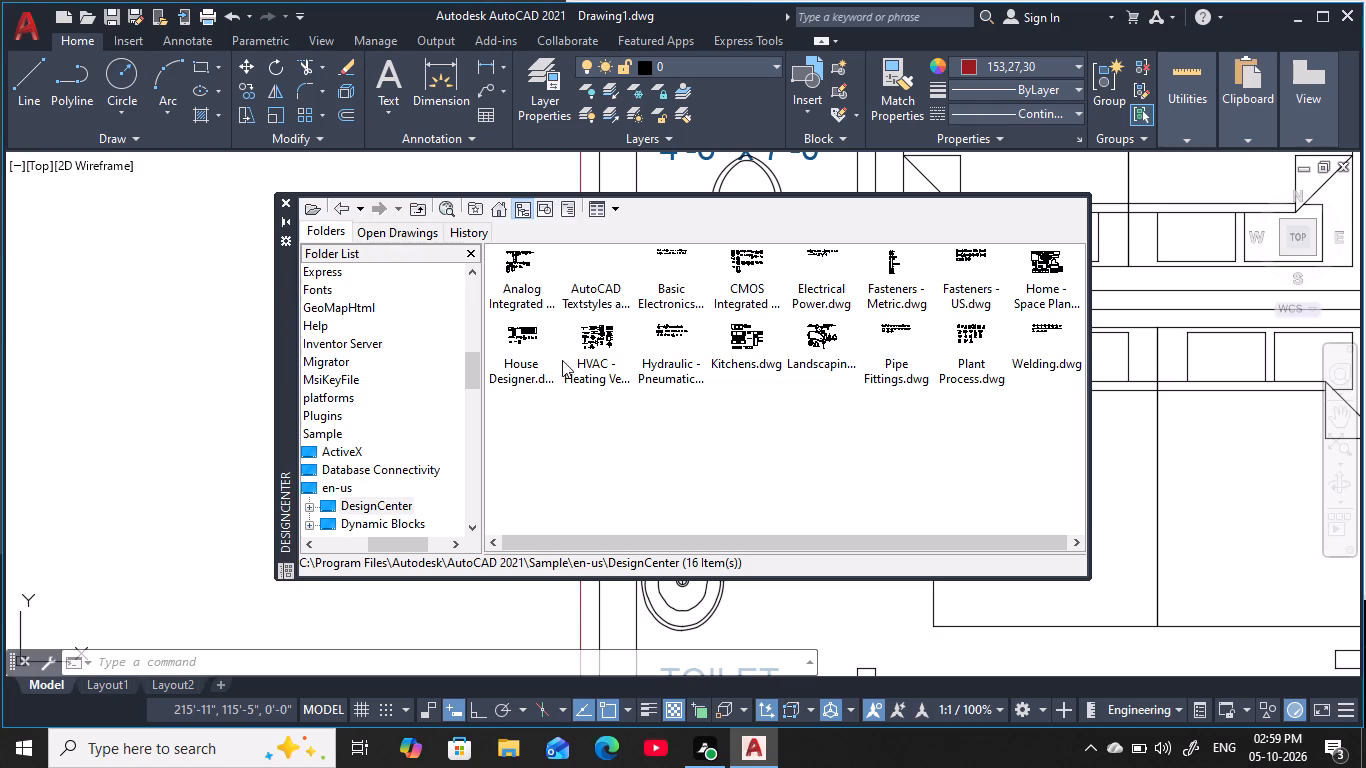
{"action": "double_click", "coordinate": [1043, 275]}
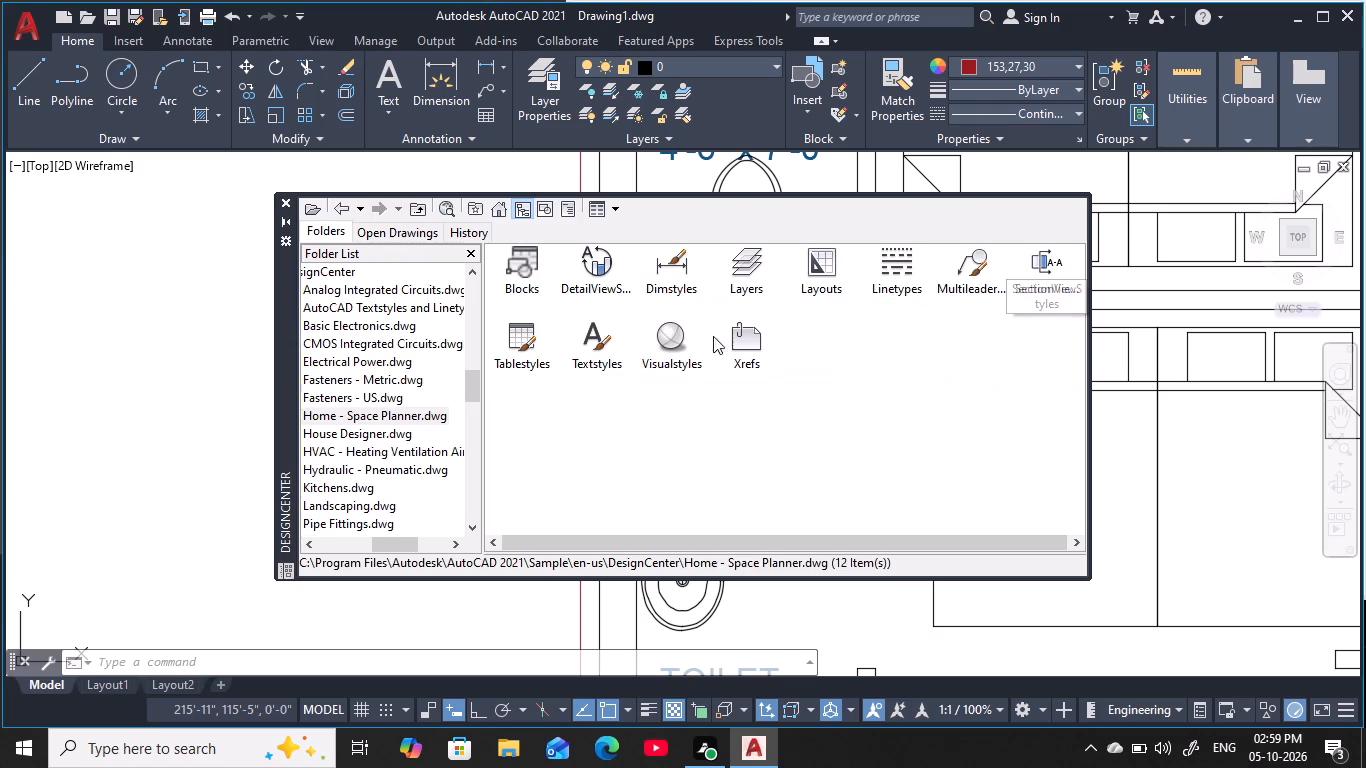
{"action": "double_click", "coordinate": [519, 267]}
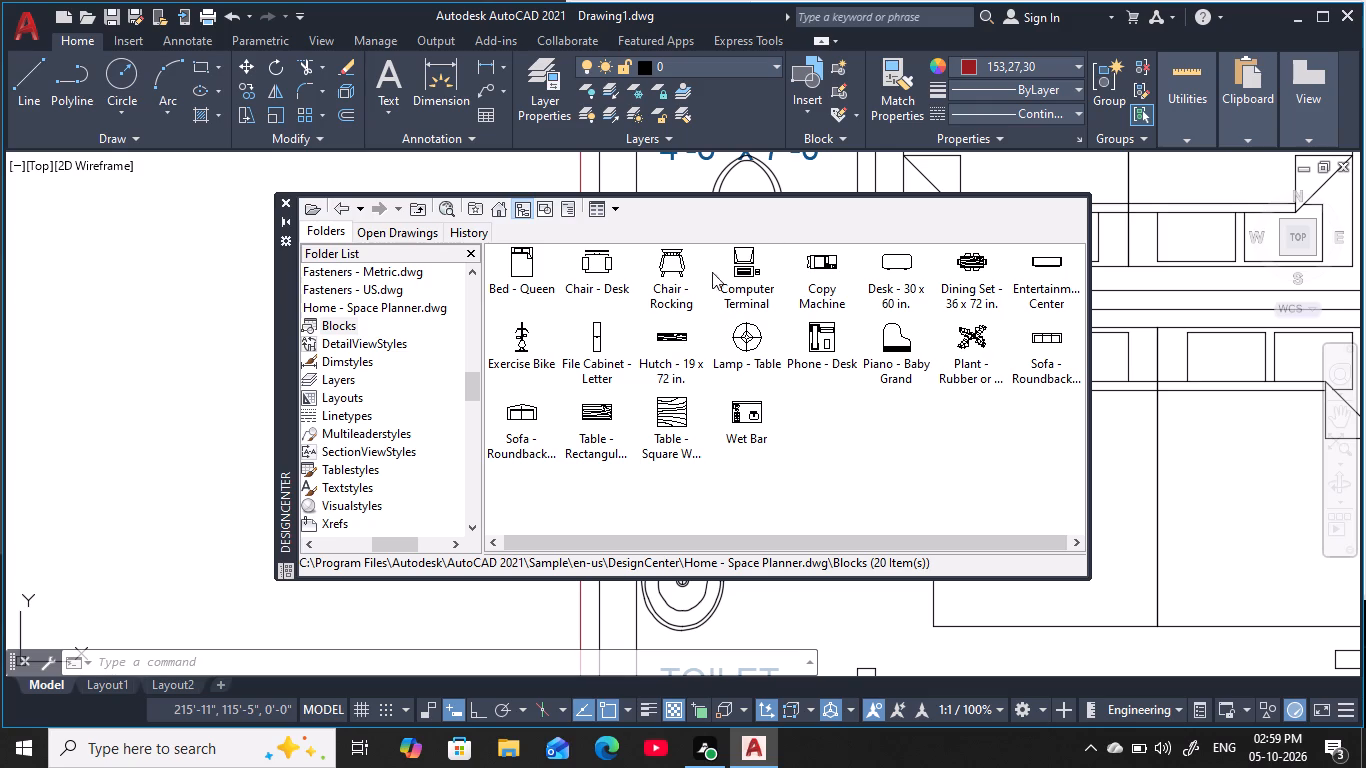
{"action": "left_click_drag", "start_coordinate": [584, 337], "coordinate": [185, 355]}
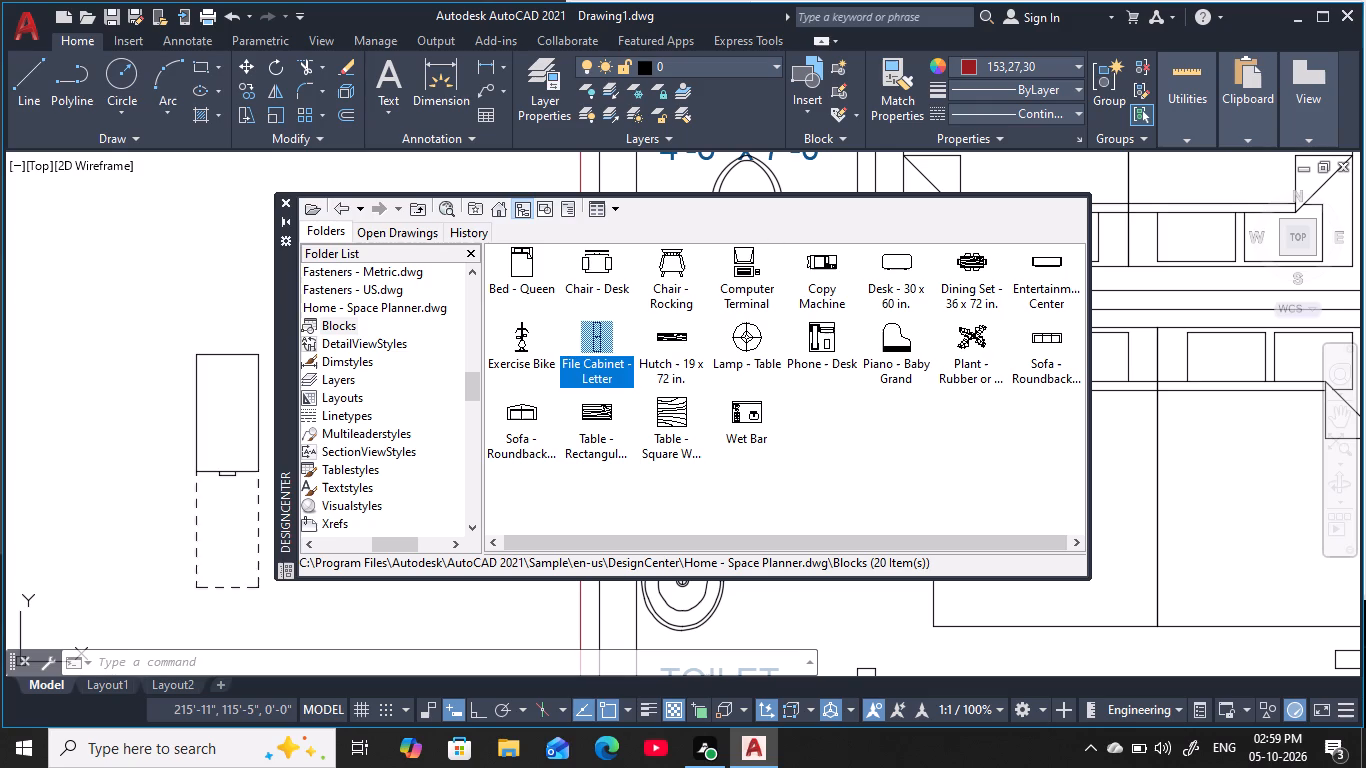
{"action": "left_click_drag", "start_coordinate": [185, 355], "coordinate": [185, 357]}
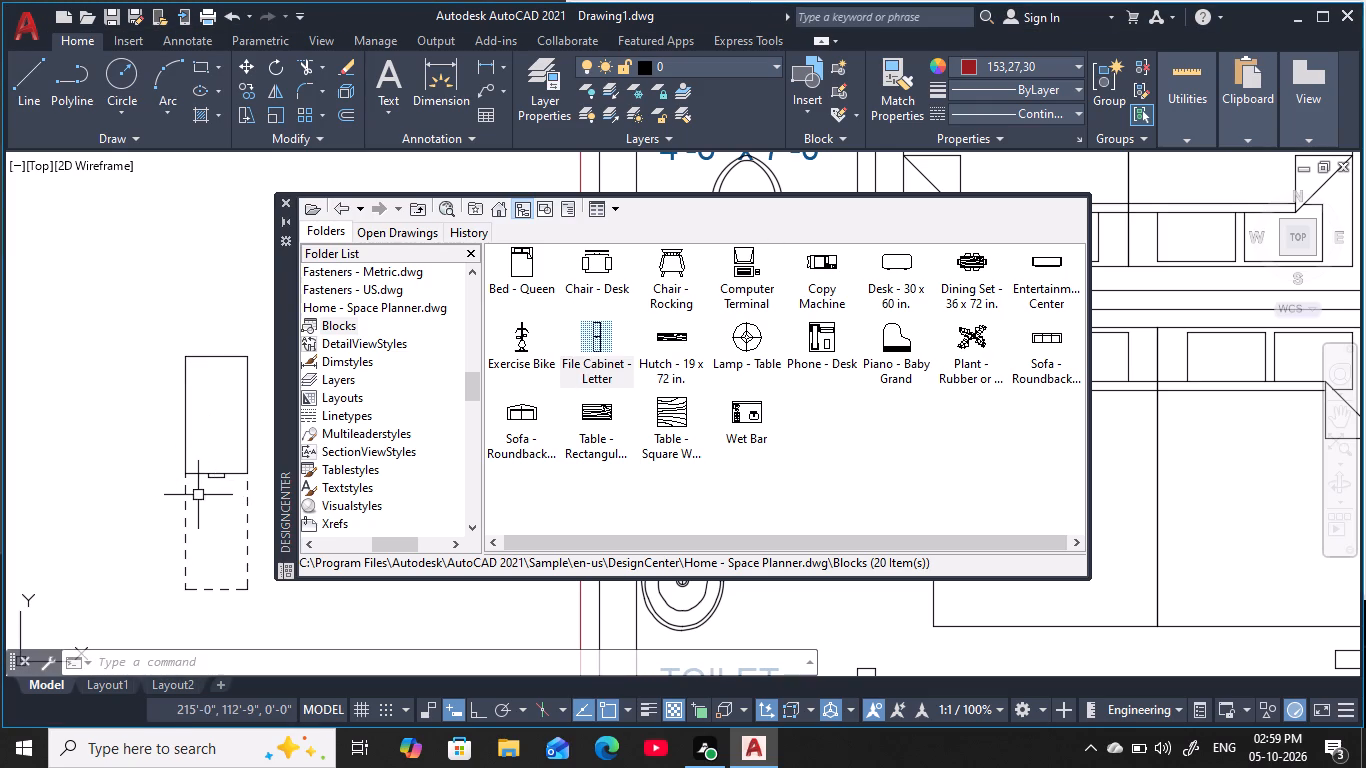
{"action": "key", "text": "Escape"}
{"action": "key", "text": "Escape"}
{"action": "key", "text": "Escape"}
{"action": "key", "text": "Escape"}
{"action": "key", "text": "Escape"}
{"action": "key", "text": "Escape"}
{"action": "key", "text": "Escape"}
{"action": "key", "text": "Escape"}
{"action": "key", "text": "Escape"}
{"action": "key", "text": "Escape"}
{"action": "key", "text": "Escape"}
{"action": "key", "text": "Escape"}
{"action": "left_click", "coordinate": [288, 204]}
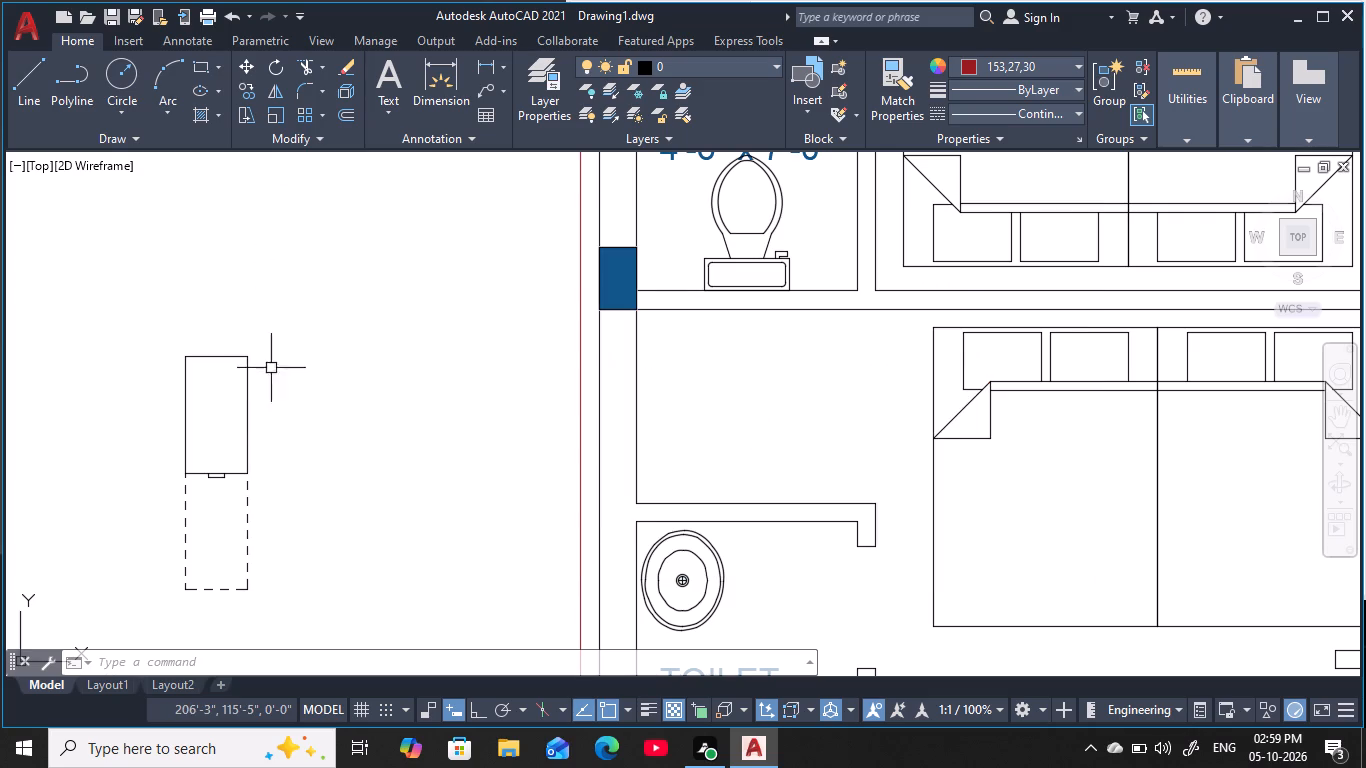
Move the file cabinet about 9'-3" by its northwest corner to the northwest corner of the alcove above the southwest corner TOILET.
{"action": "middle_click_drag", "start_coordinate": [336, 391], "coordinate": [424, 321]}
{"action": "scroll", "coordinate": [424, 321], "scroll_direction": "down", "scroll_amount": 1}
{"action": "middle_click_drag", "start_coordinate": [422, 326], "coordinate": [522, 350]}
{"action": "key", "text": "Escape"}
{"action": "key", "text": "Escape"}
{"action": "left_click", "coordinate": [451, 376]}
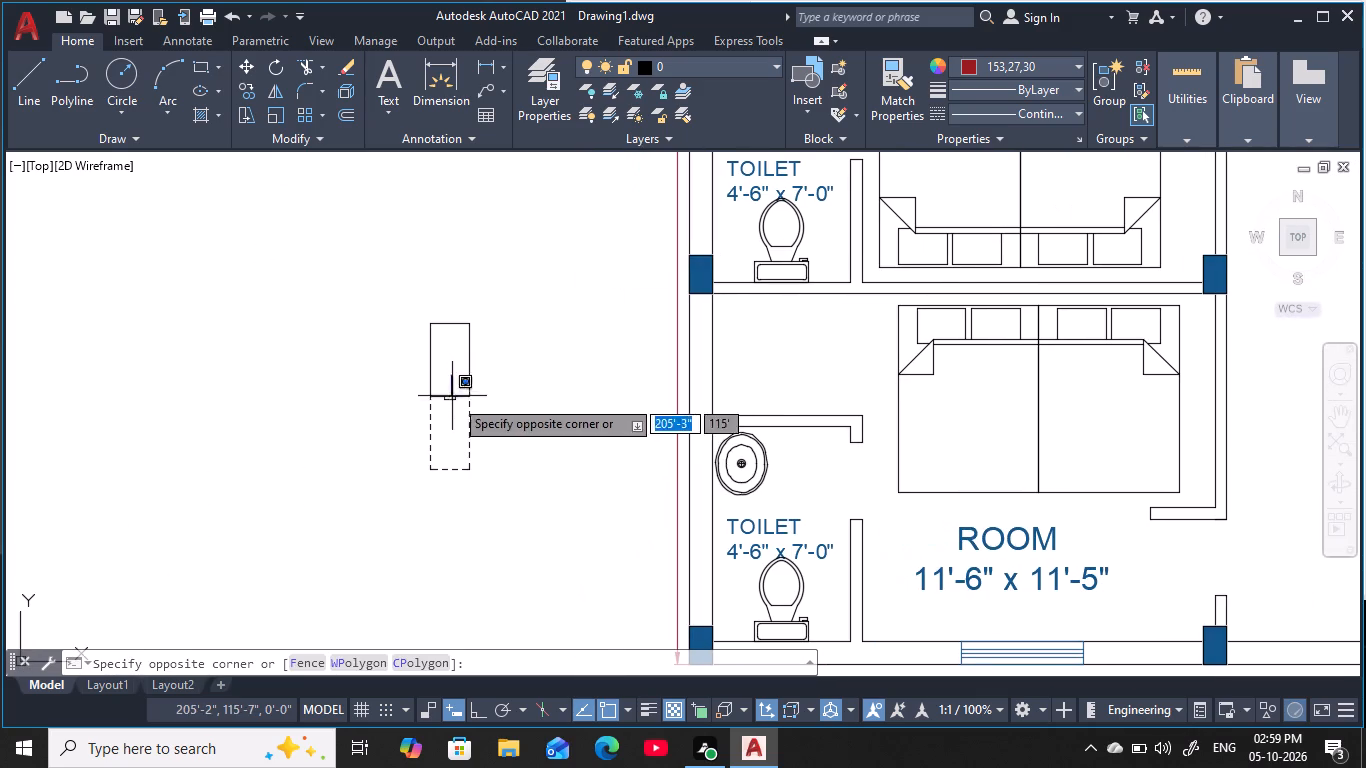
{"action": "left_click", "coordinate": [492, 502]}
{"action": "key", "text": "Escape"}
{"action": "key", "text": "Escape"}
{"action": "left_click", "coordinate": [502, 514]}
{"action": "left_click", "coordinate": [409, 267]}
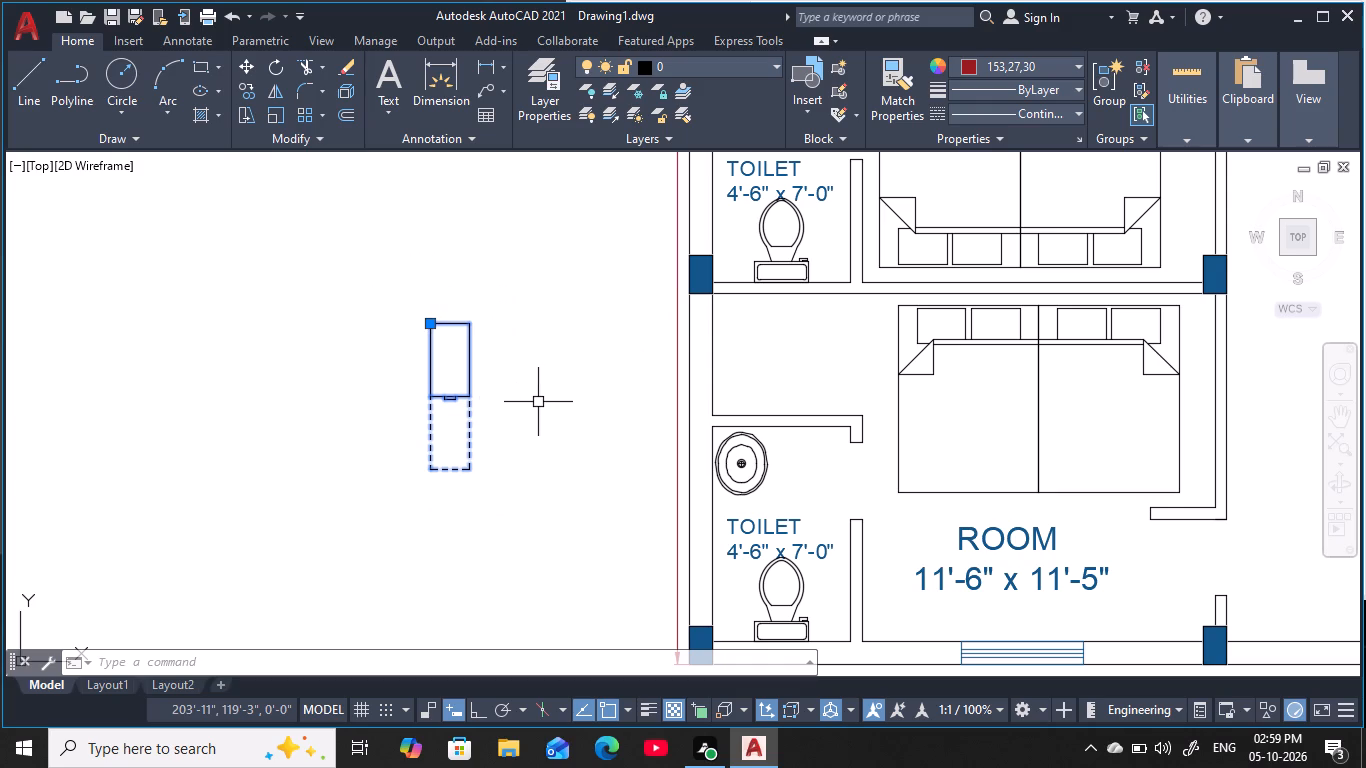
{"action": "type", "text": "m"}
{"action": "key", "text": "space"}
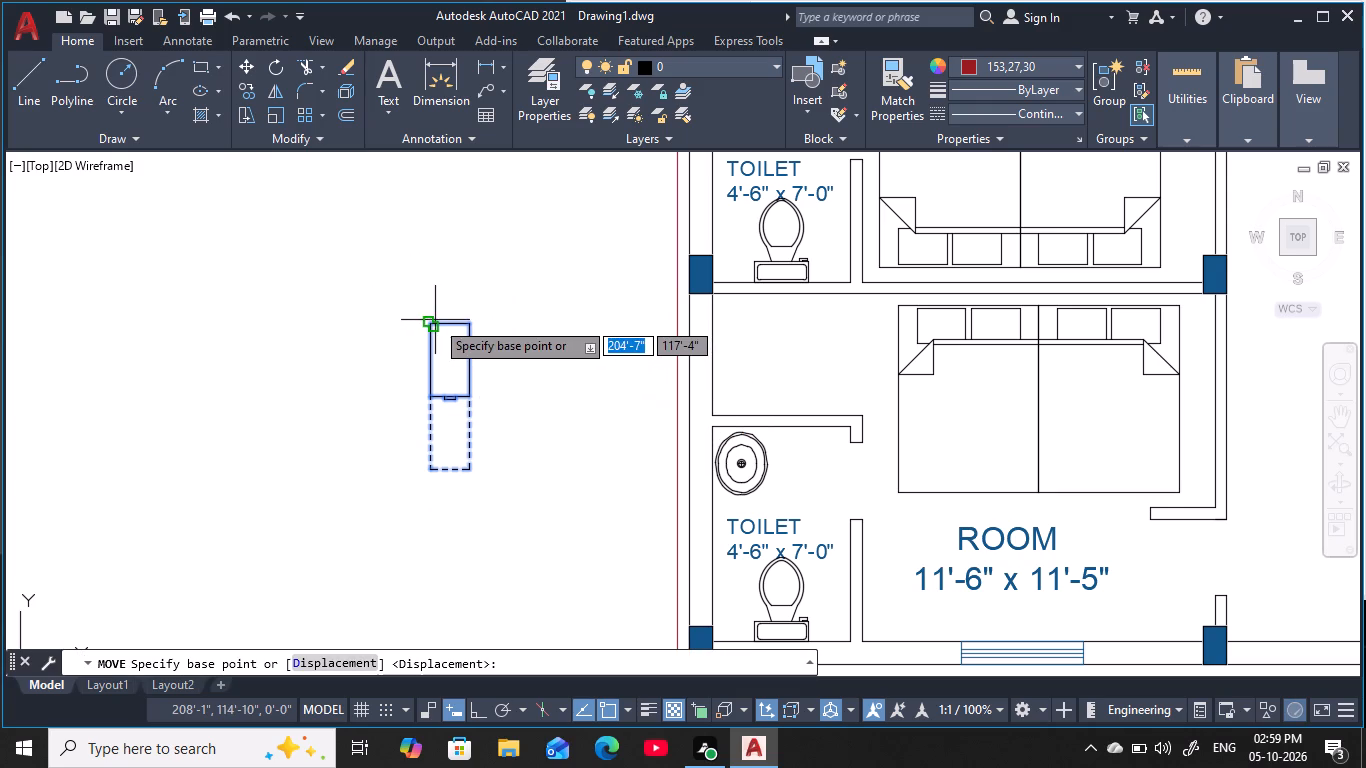
{"action": "left_click", "coordinate": [433, 325]}
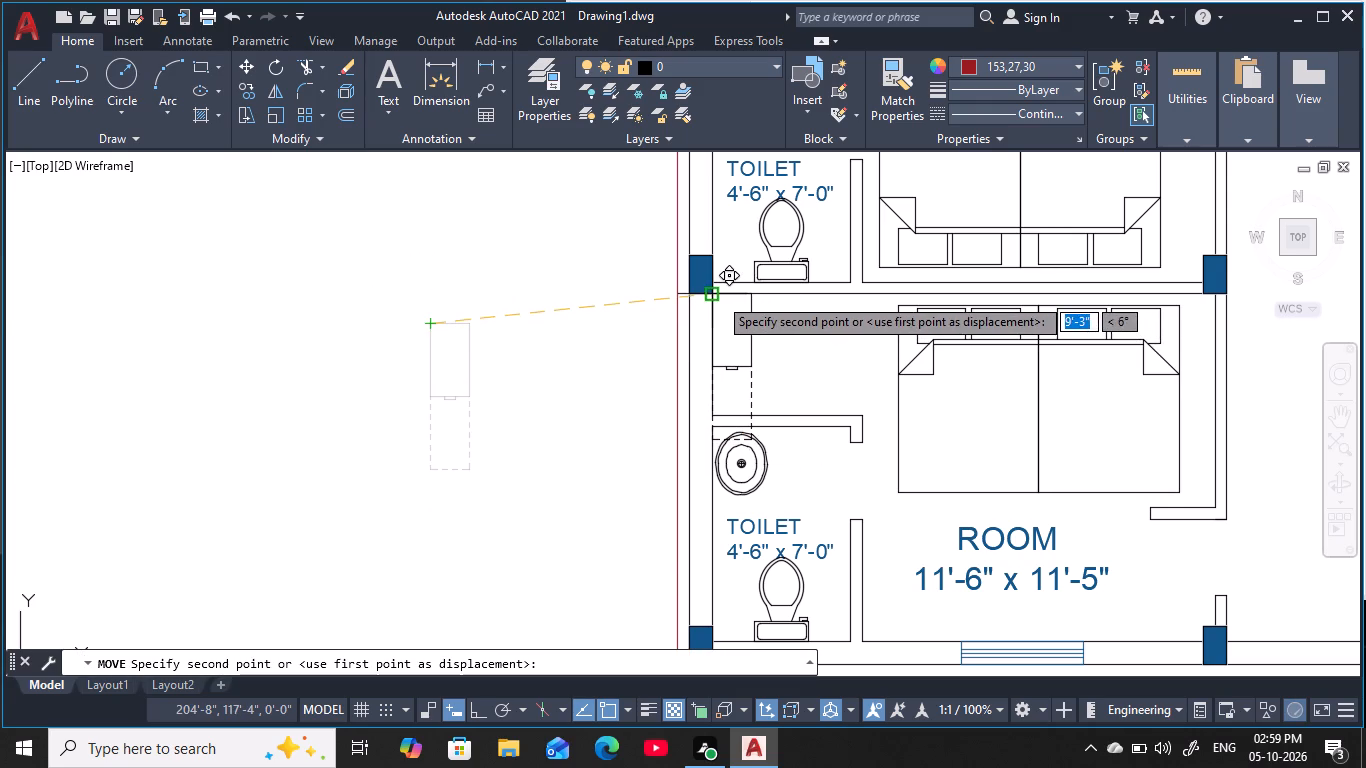
{"action": "left_click", "coordinate": [717, 296]}
{"action": "key", "text": "Escape"}
{"action": "key", "text": "Escape"}
{"action": "key", "text": "Escape"}
{"action": "key", "text": "Escape"}
{"action": "key", "text": "Escape"}
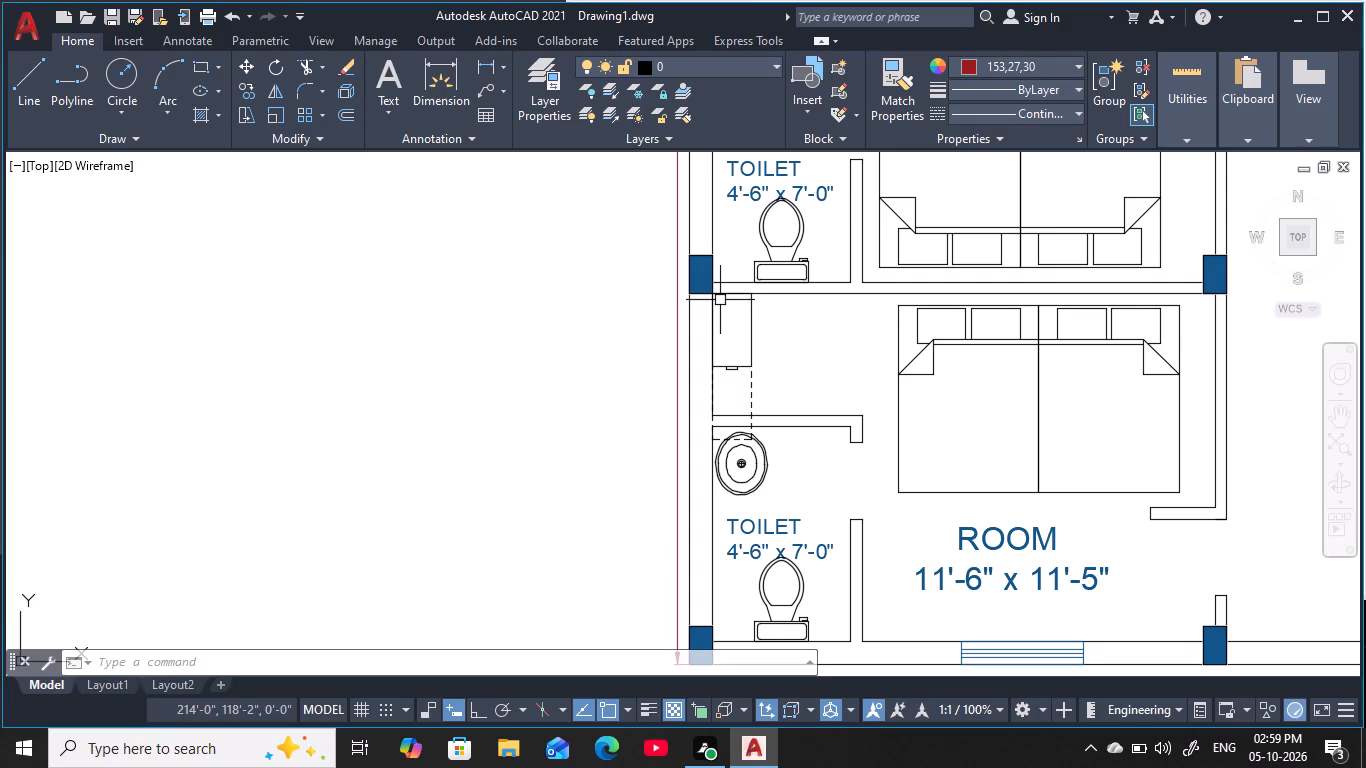
{"action": "key", "text": "Escape"}
{"action": "key", "text": "Escape"}
{"action": "key", "text": "Escape"}
{"action": "key", "text": "Escape"}
Scale down the file cabinet about its northwest corner so its dashed open drawer roughly fits the alcove's north-south length.
{"action": "type", "text": "sc"}
{"action": "key", "text": "space"}
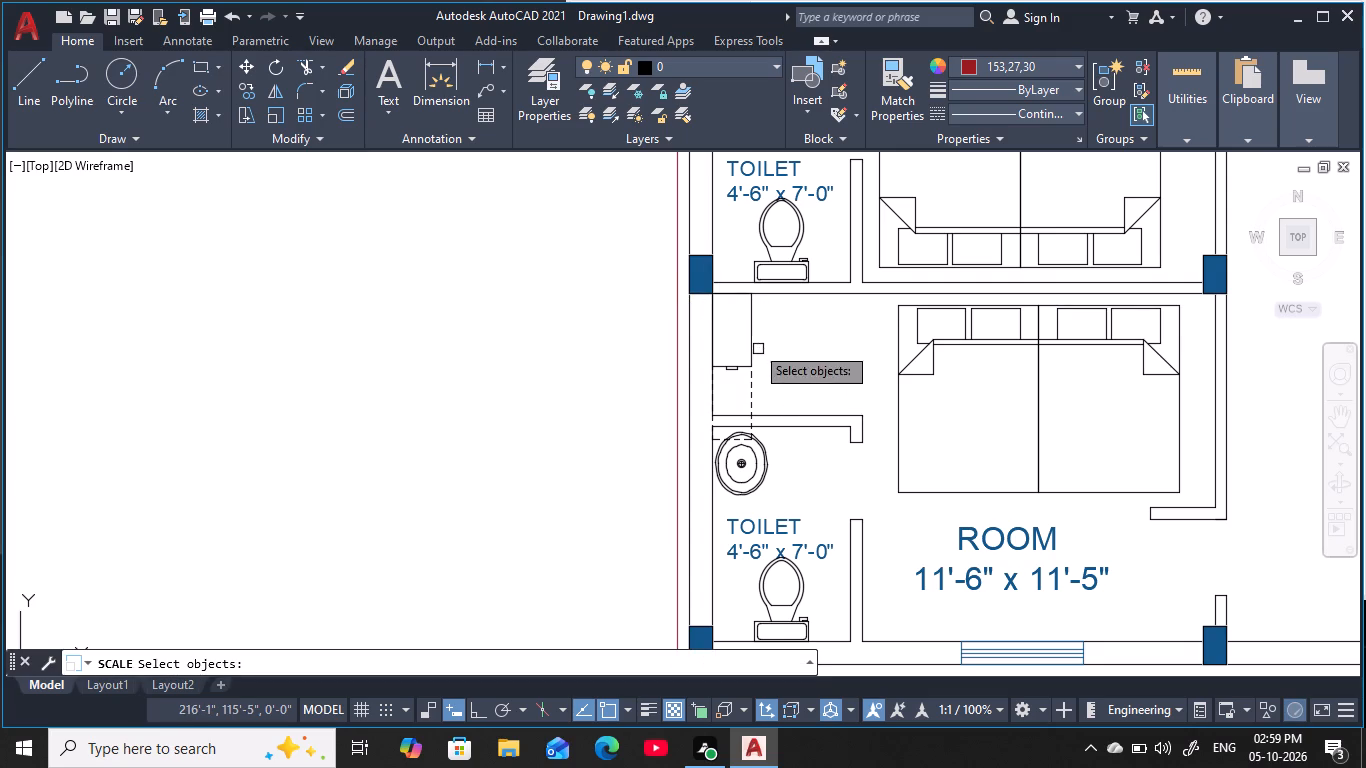
{"action": "left_click", "coordinate": [751, 332]}
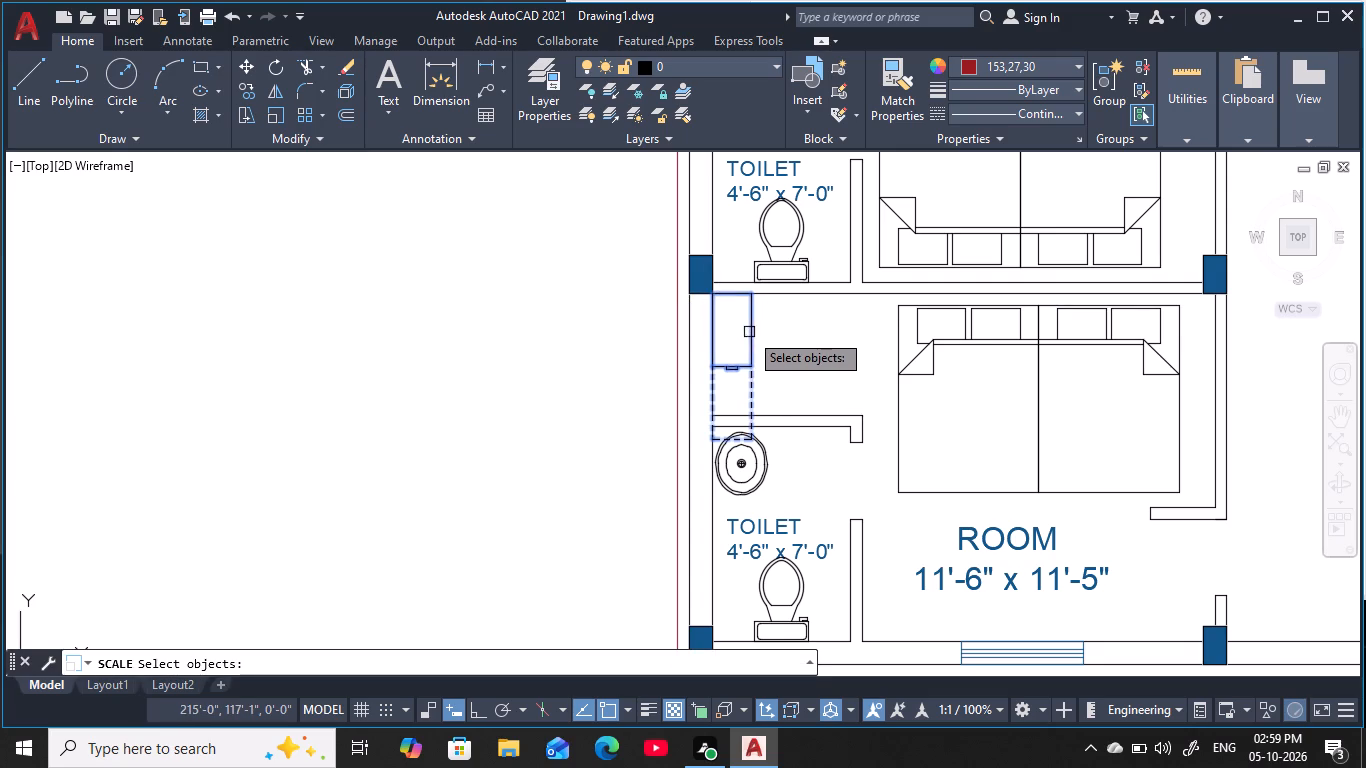
{"action": "key", "text": "space"}
{"action": "scroll", "coordinate": [714, 305], "scroll_direction": "up", "scroll_amount": 2}
{"action": "left_click", "coordinate": [706, 276]}
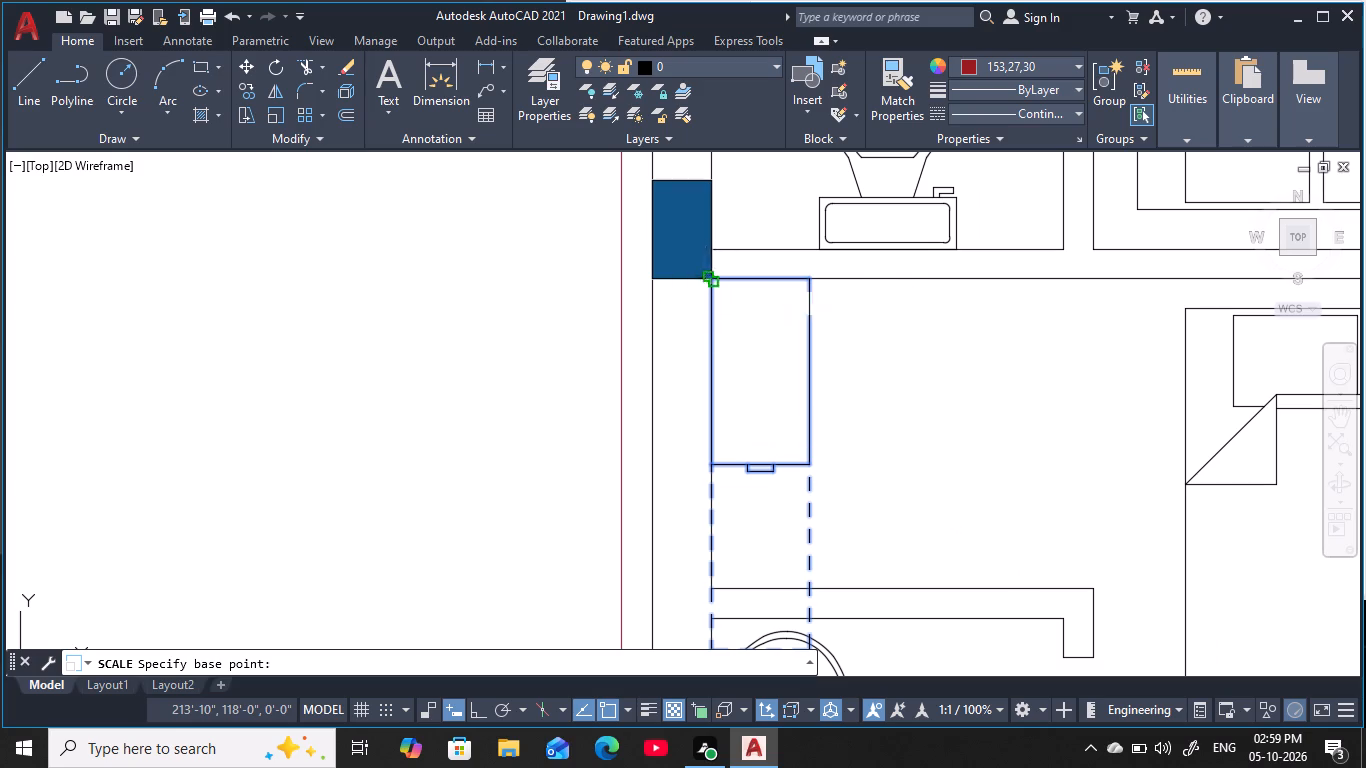
{"action": "left_click", "coordinate": [802, 404]}
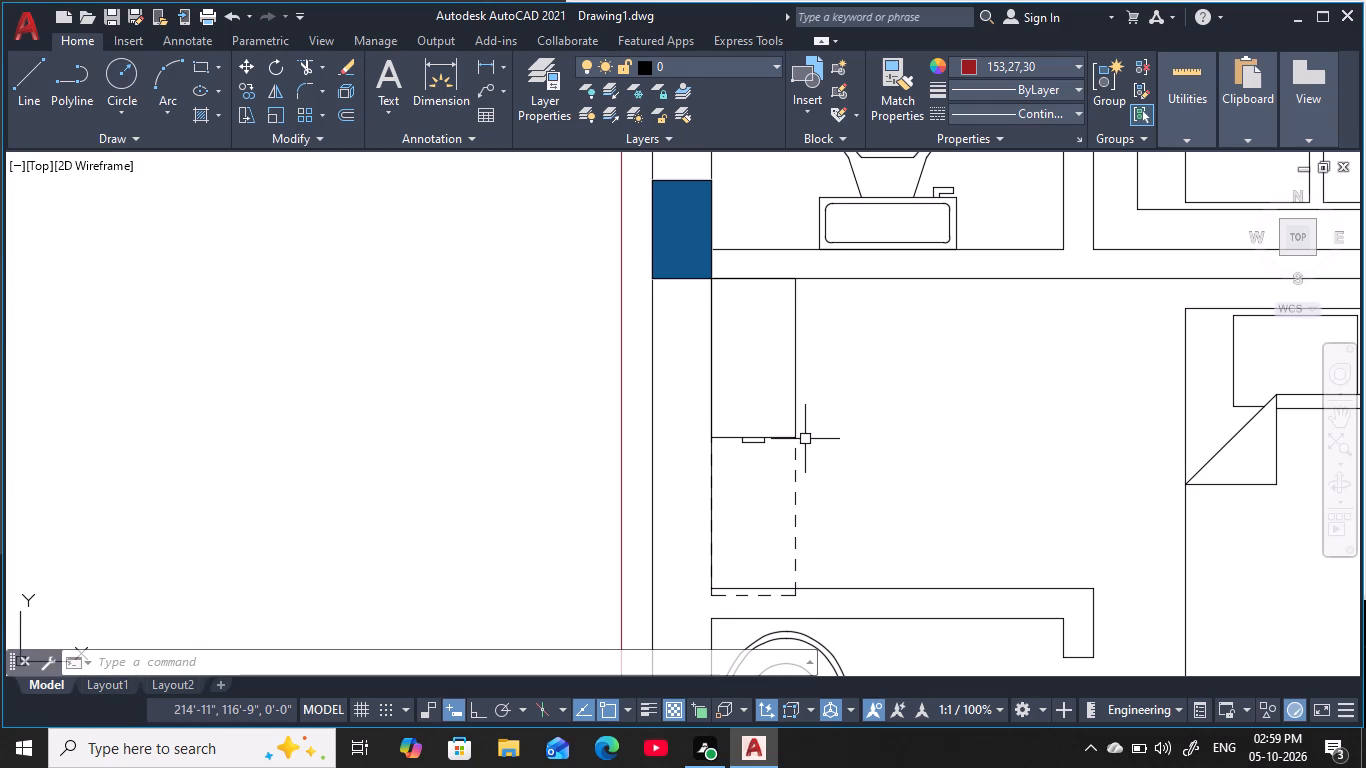
Scale down the file cabinet slightly more about its northwest corner so its dashed drawer ends at the alcove's south wall.
{"action": "left_click", "coordinate": [802, 439]}
{"action": "left_click", "coordinate": [771, 431]}
{"action": "type", "text": "sc"}
{"action": "key", "text": "space"}
{"action": "left_click", "coordinate": [716, 280]}
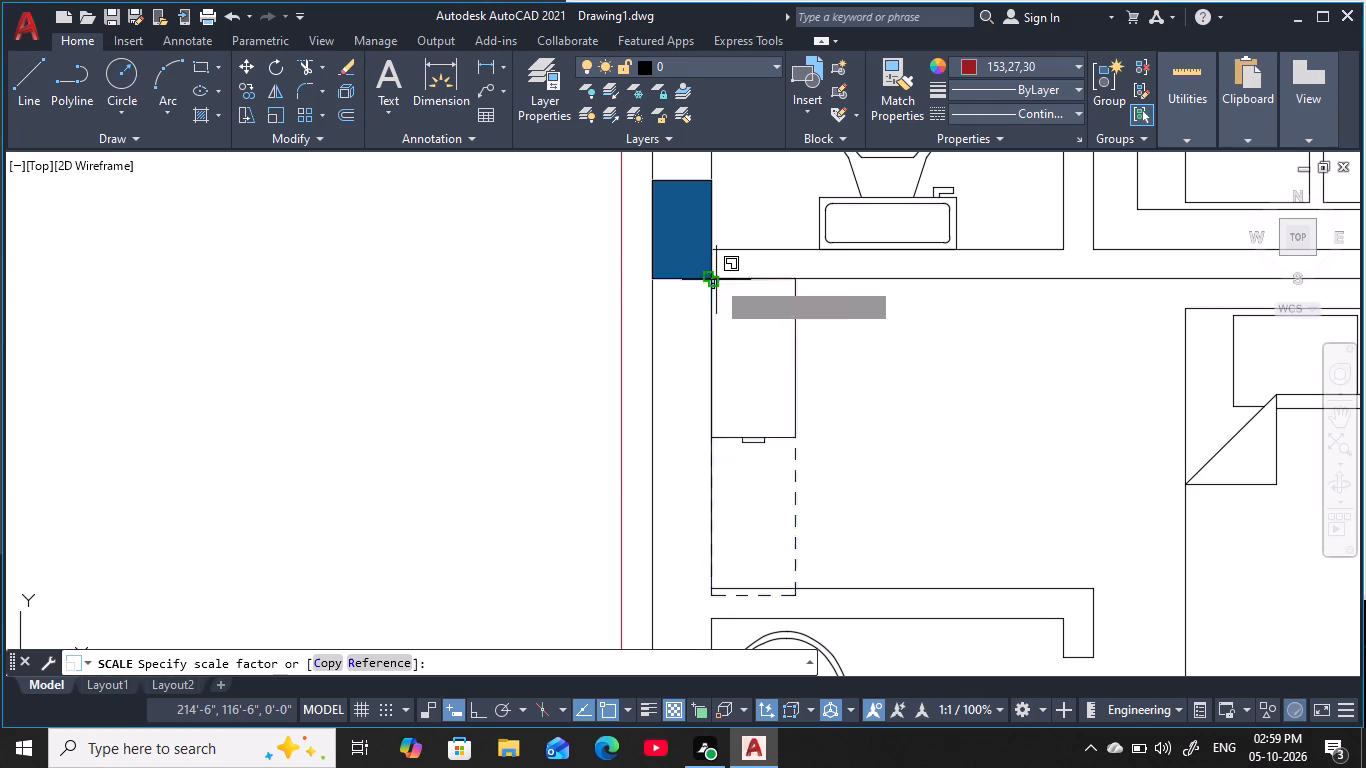
{"action": "left_click", "coordinate": [794, 407]}
{"action": "key", "text": "Escape"}
{"action": "key", "text": "Escape"}
{"action": "scroll", "coordinate": [798, 454], "scroll_direction": "down", "scroll_amount": 1}
{"action": "key", "text": "Escape"}
Review the southern part of the floor plan, from the alcove to the central corridor between the rooms.
{"action": "middle_click_drag", "start_coordinate": [801, 455], "coordinate": [800, 449]}
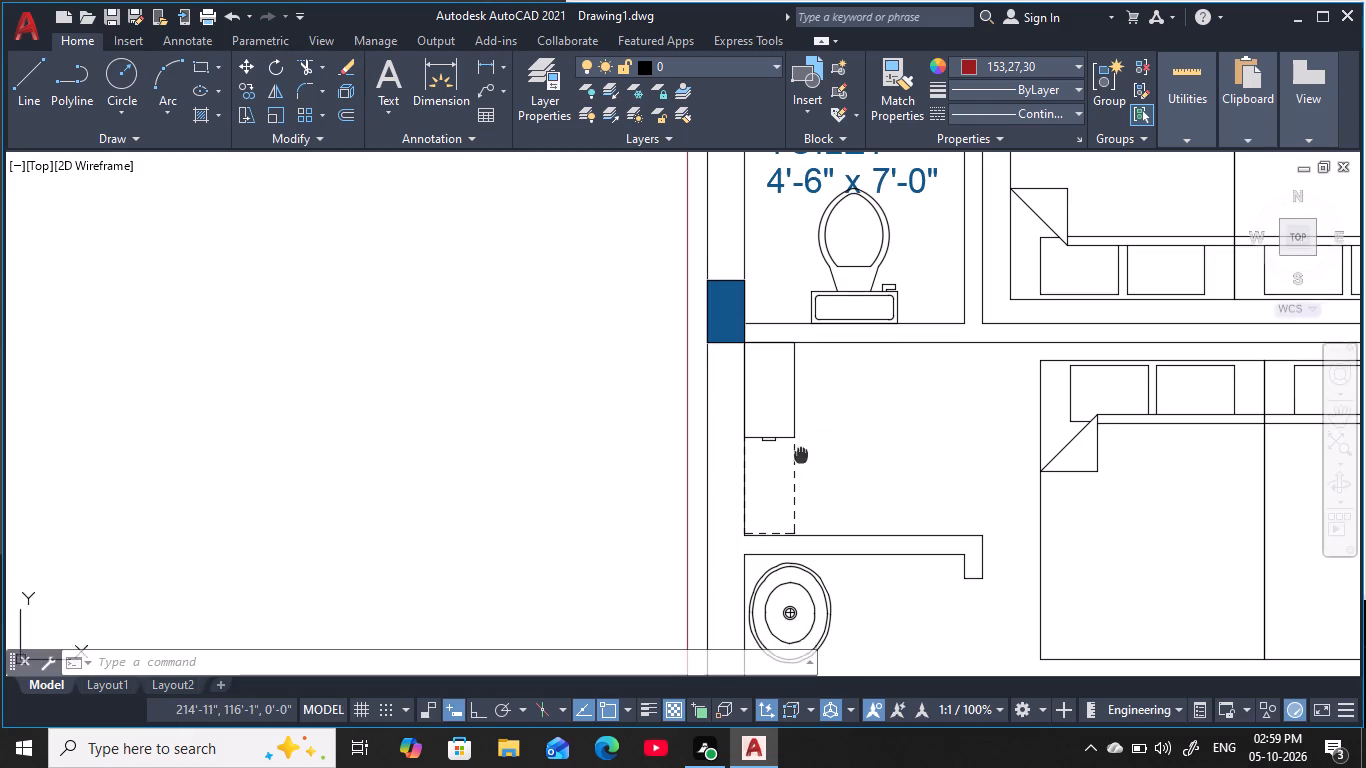
{"action": "middle_click_drag", "start_coordinate": [800, 449], "coordinate": [782, 394]}
{"action": "key", "text": "Escape"}
{"action": "scroll", "coordinate": [803, 406], "scroll_direction": "down", "scroll_amount": 2}
{"action": "middle_click_drag", "start_coordinate": [811, 414], "coordinate": [771, 411]}
{"action": "key", "text": "Escape"}
{"action": "key", "text": "Escape"}
{"action": "key", "text": "Escape"}
{"action": "middle_click_drag", "start_coordinate": [836, 439], "coordinate": [753, 372]}
{"action": "key", "text": "Escape"}
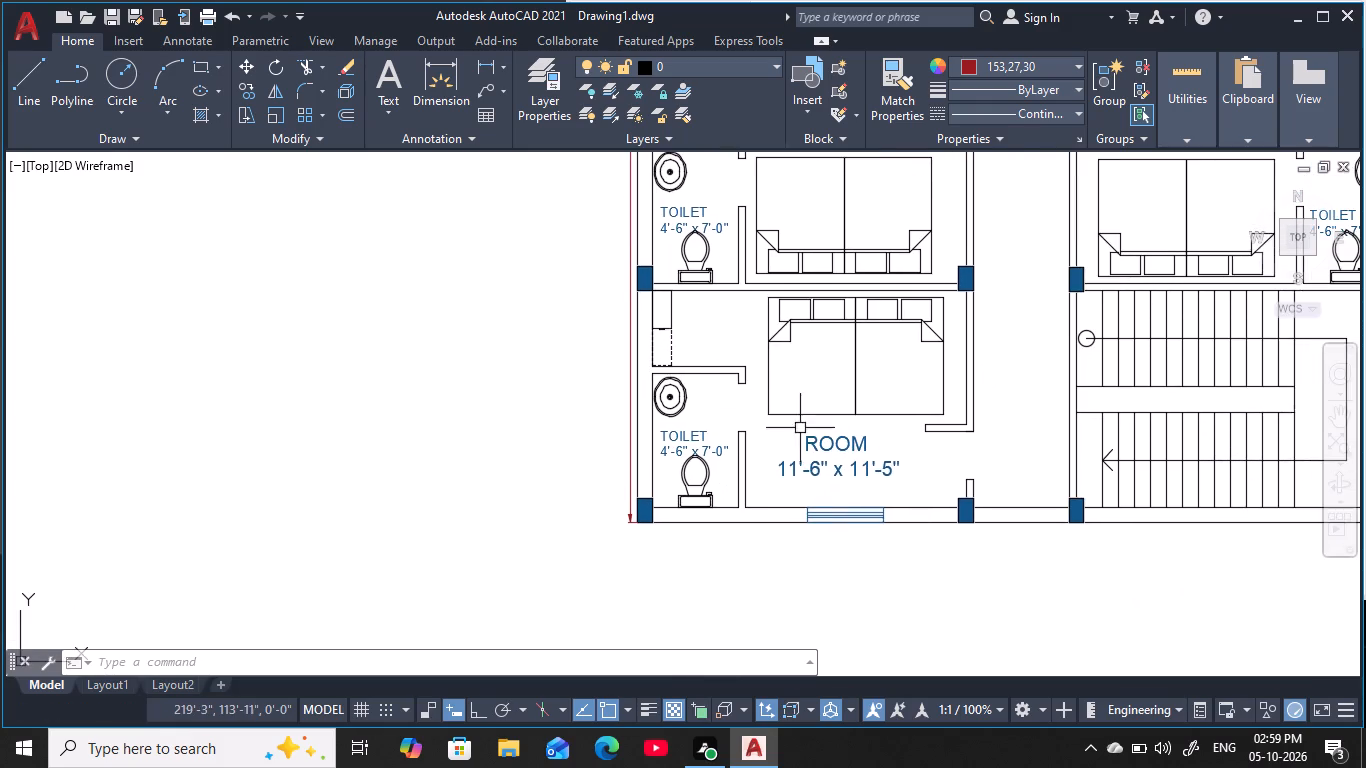
{"action": "key", "text": "Escape"}
{"action": "scroll", "coordinate": [820, 451], "scroll_direction": "down", "scroll_amount": 1}
{"action": "key", "text": "Escape"}
{"action": "middle_click_drag", "start_coordinate": [822, 452], "coordinate": [796, 428]}
{"action": "key", "text": "Escape"}
{"action": "key", "text": "Escape"}
{"action": "scroll", "coordinate": [810, 421], "scroll_direction": "down", "scroll_amount": 1}
{"action": "middle_click_drag", "start_coordinate": [807, 421], "coordinate": [722, 393]}
{"action": "middle_click_drag", "start_coordinate": [787, 378], "coordinate": [776, 399]}
{"action": "key", "text": "Escape"}
{"action": "key", "text": "Escape"}
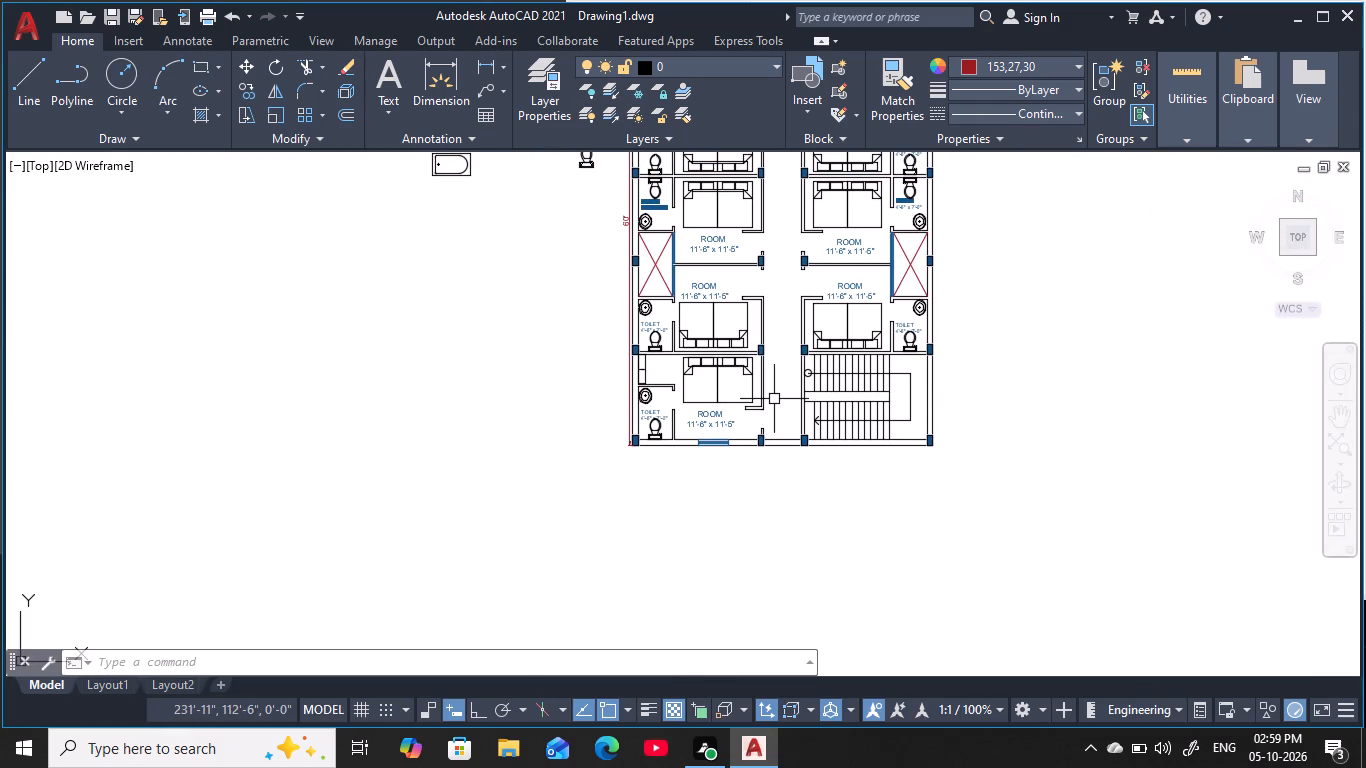
{"action": "key", "text": "Escape"}
{"action": "scroll", "coordinate": [781, 296], "scroll_direction": "up", "scroll_amount": 1}
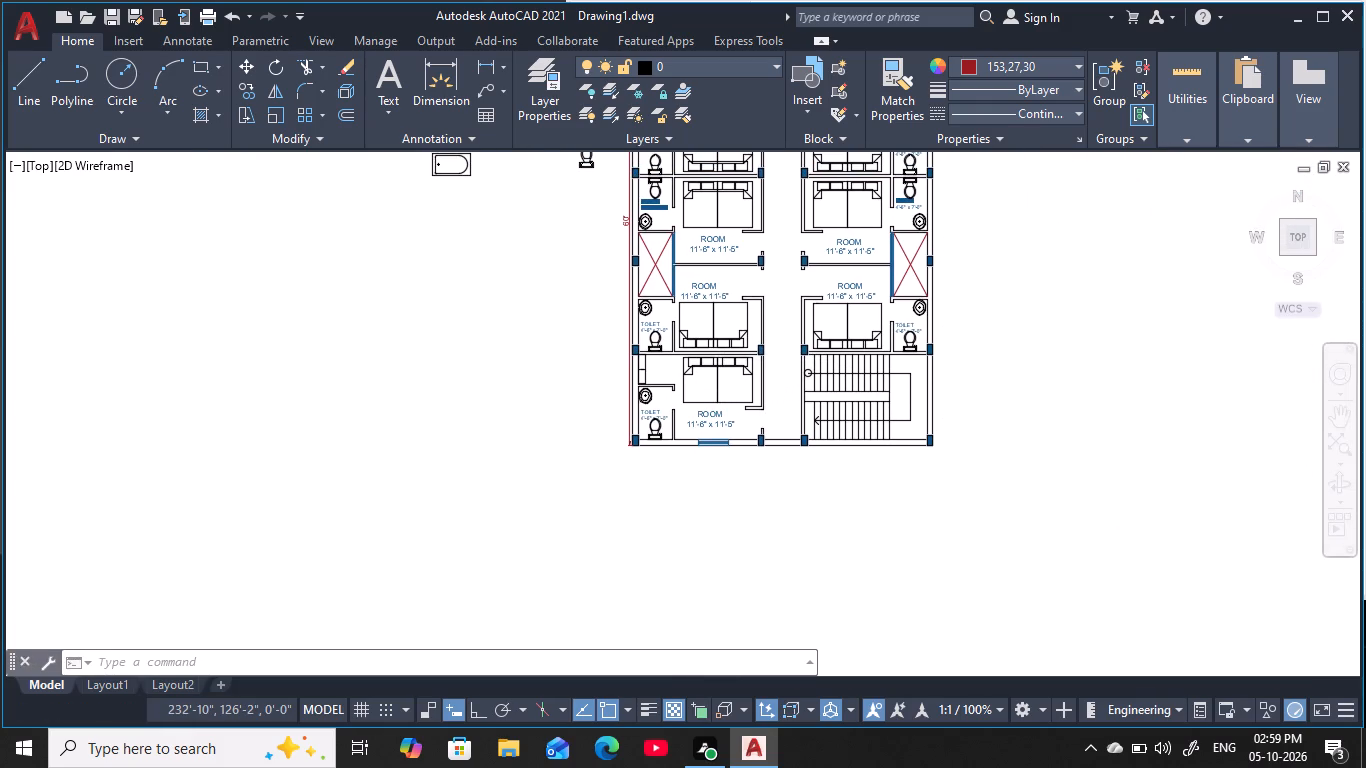
{"action": "middle_click_drag", "start_coordinate": [781, 296], "coordinate": [738, 364]}
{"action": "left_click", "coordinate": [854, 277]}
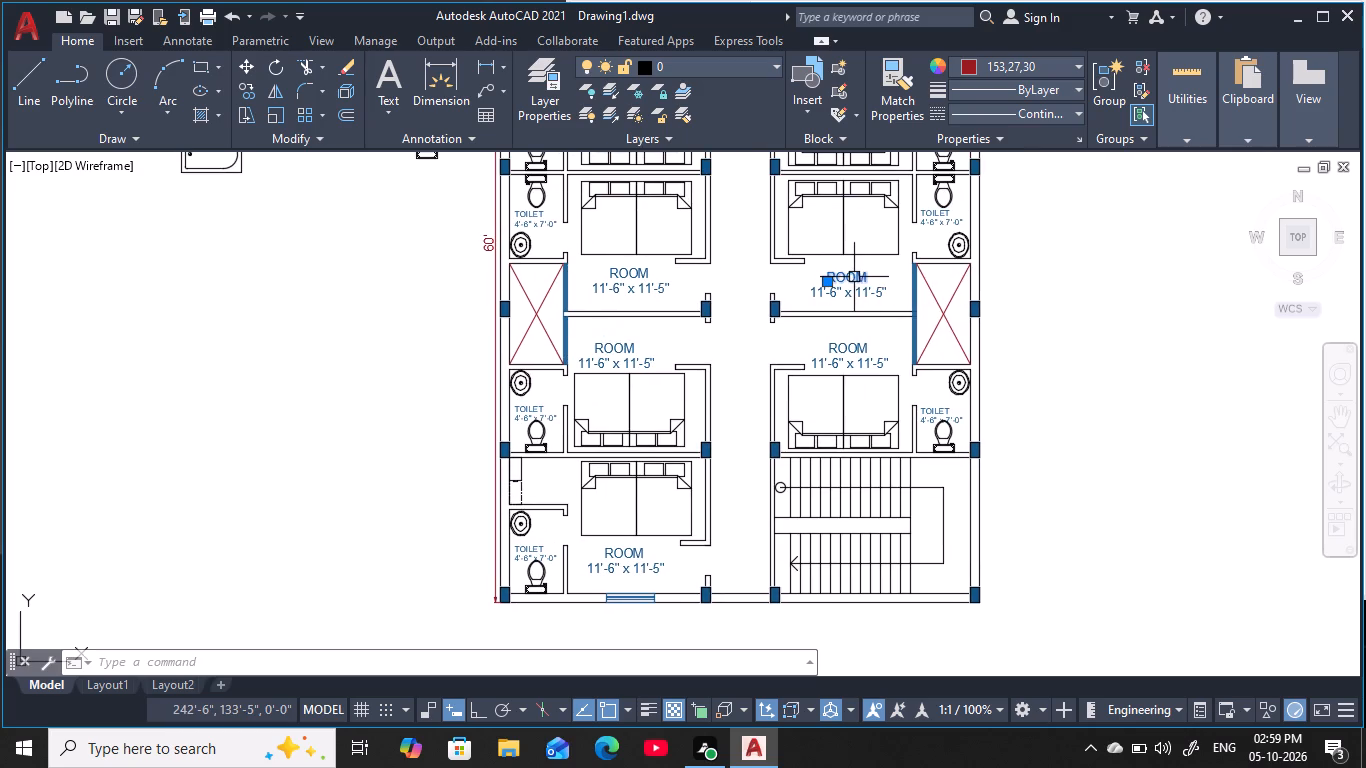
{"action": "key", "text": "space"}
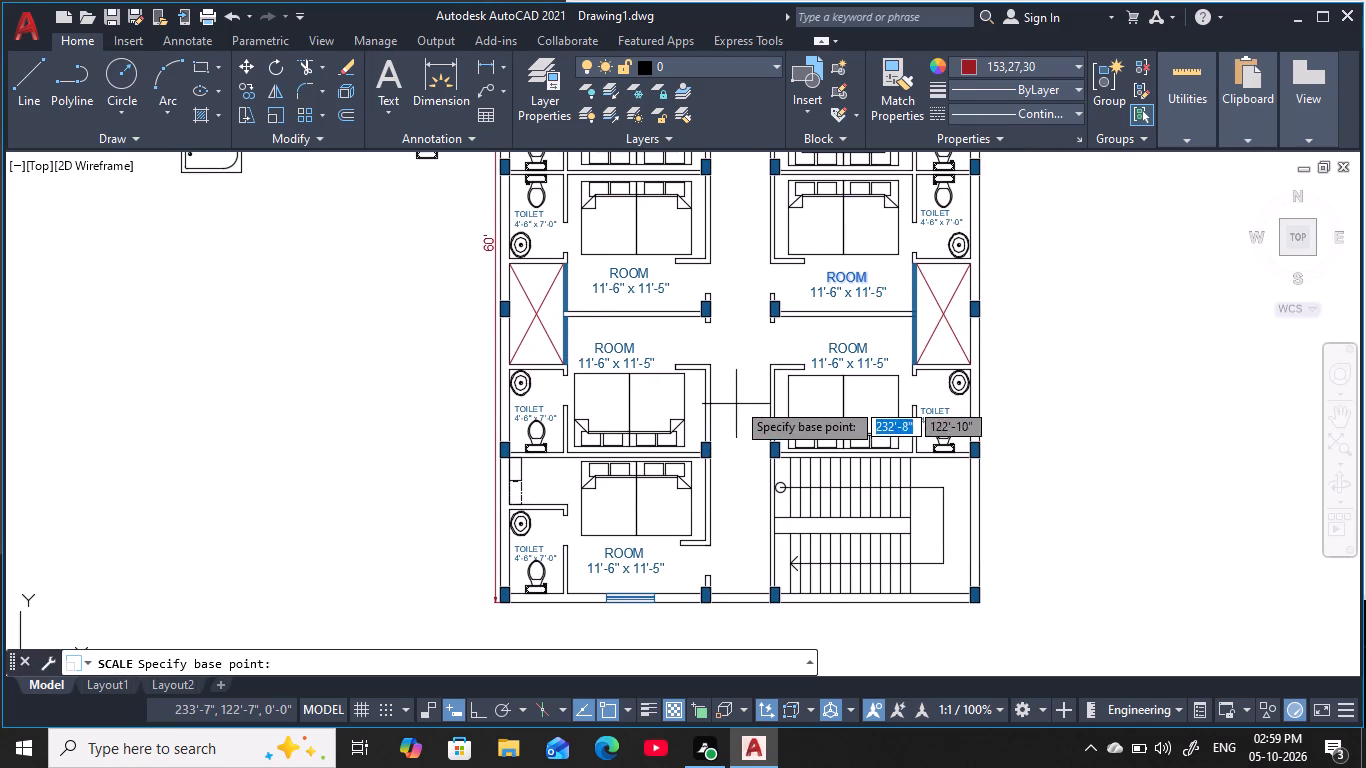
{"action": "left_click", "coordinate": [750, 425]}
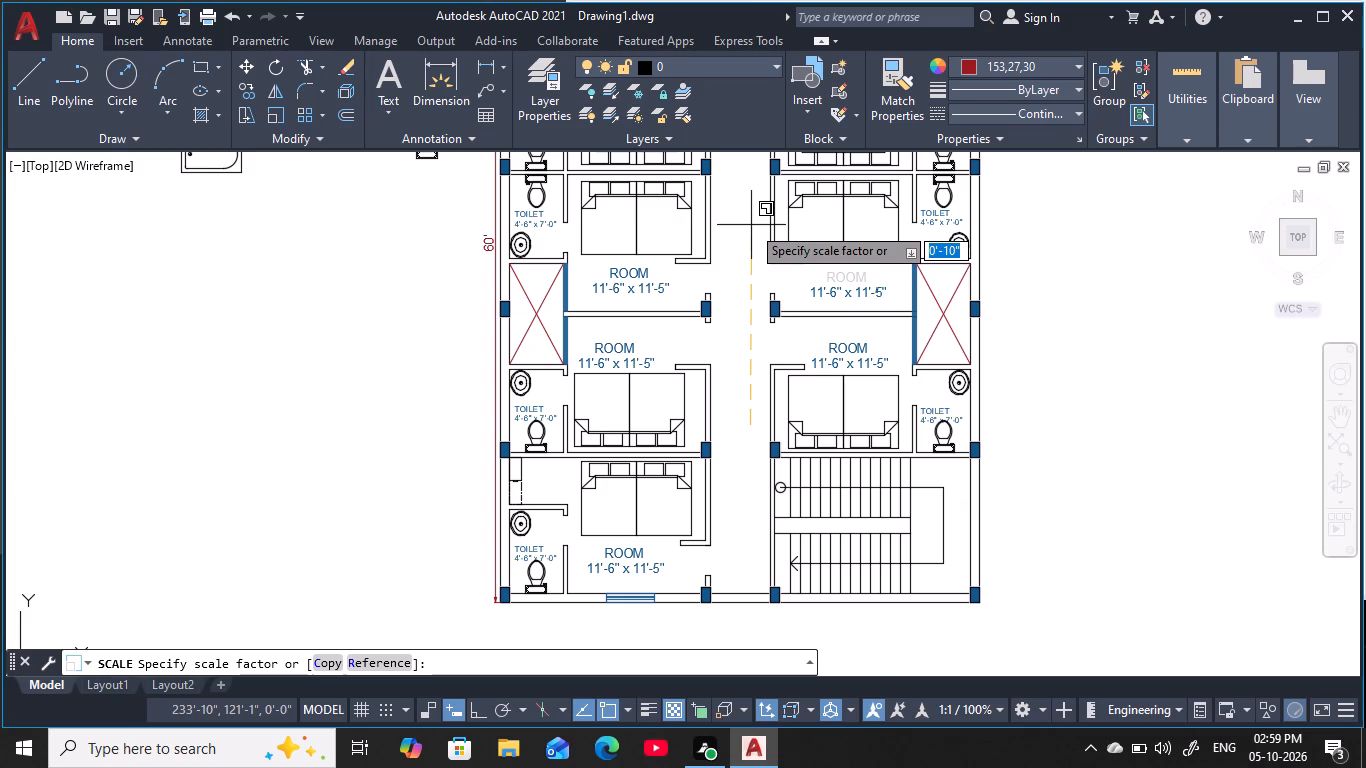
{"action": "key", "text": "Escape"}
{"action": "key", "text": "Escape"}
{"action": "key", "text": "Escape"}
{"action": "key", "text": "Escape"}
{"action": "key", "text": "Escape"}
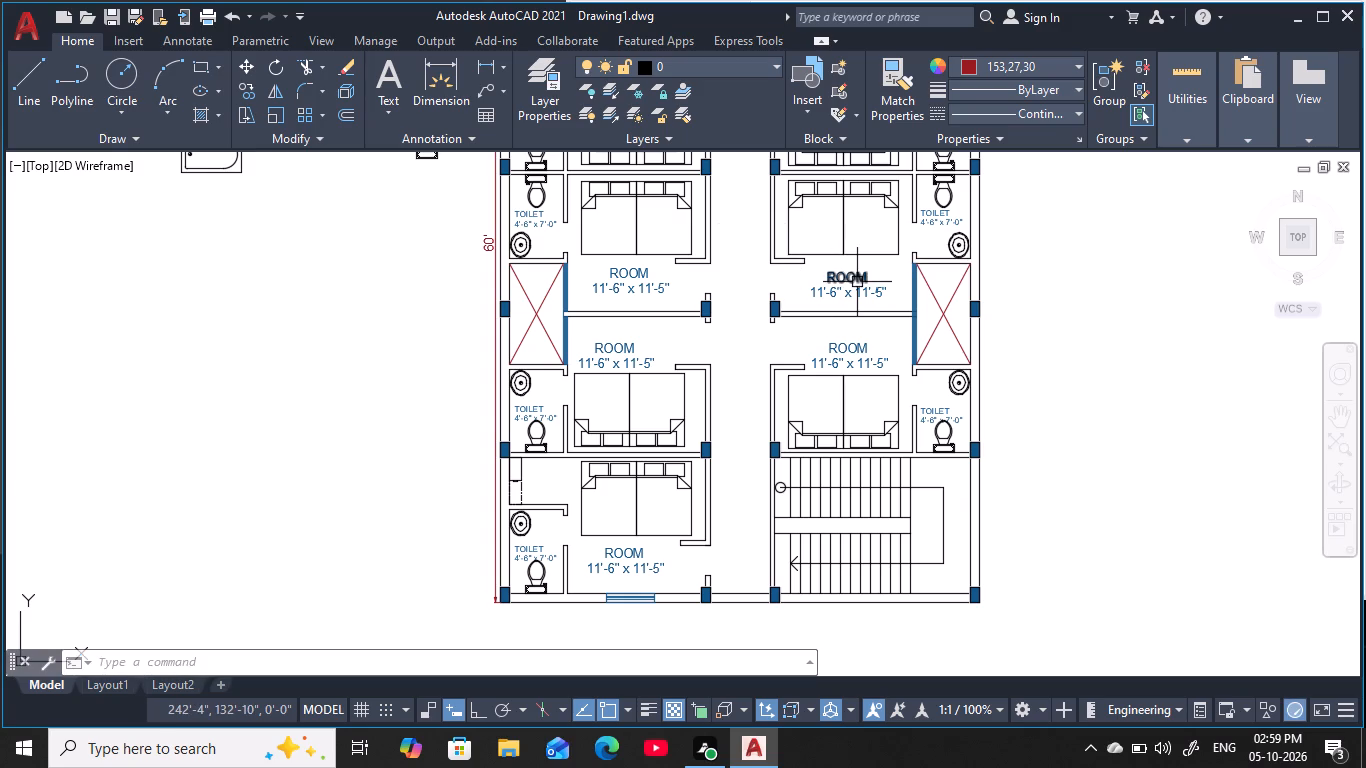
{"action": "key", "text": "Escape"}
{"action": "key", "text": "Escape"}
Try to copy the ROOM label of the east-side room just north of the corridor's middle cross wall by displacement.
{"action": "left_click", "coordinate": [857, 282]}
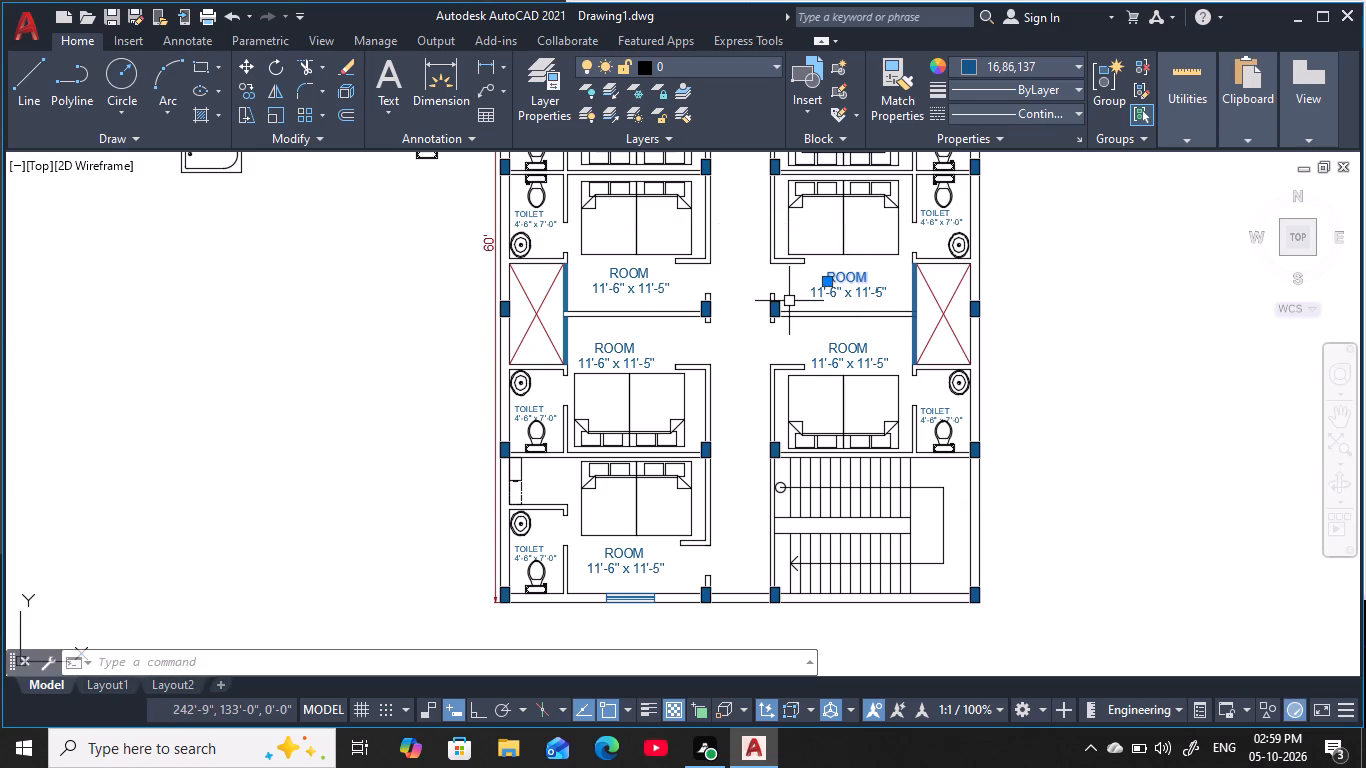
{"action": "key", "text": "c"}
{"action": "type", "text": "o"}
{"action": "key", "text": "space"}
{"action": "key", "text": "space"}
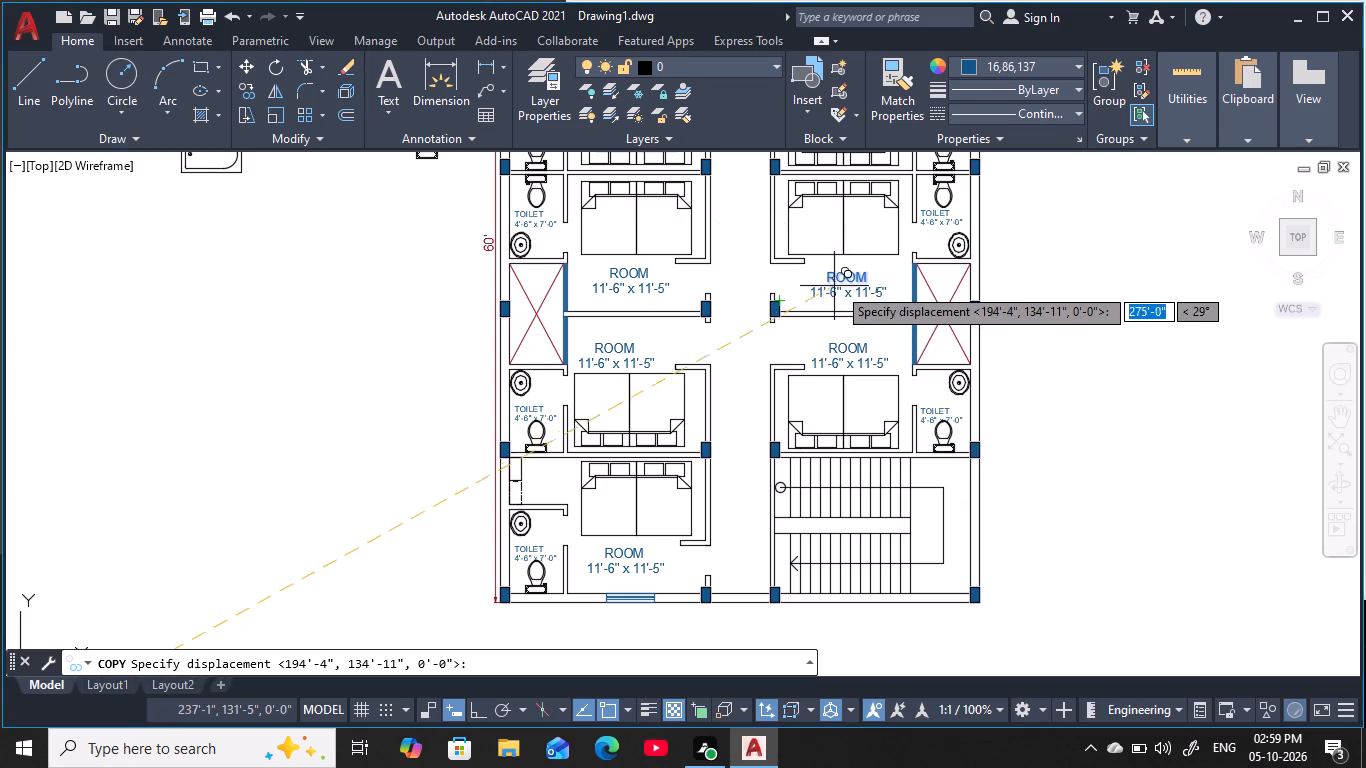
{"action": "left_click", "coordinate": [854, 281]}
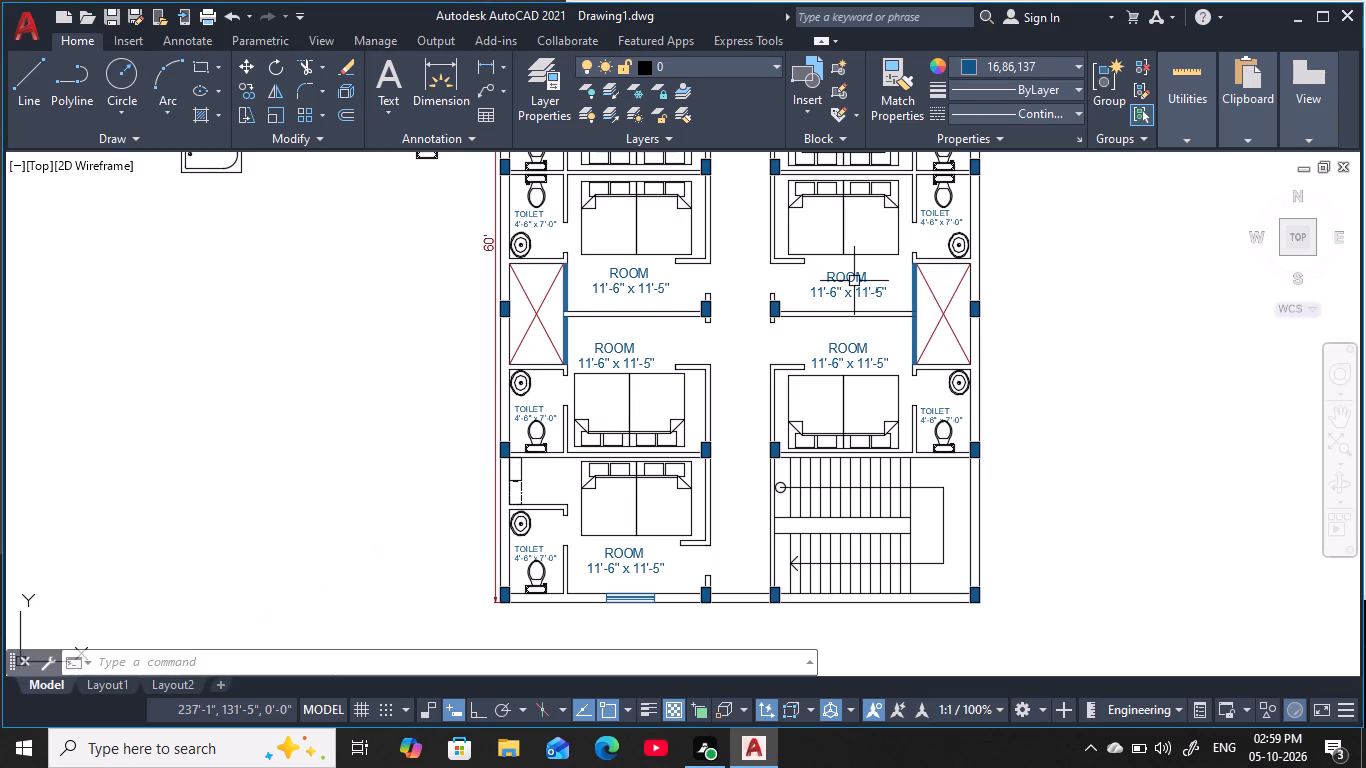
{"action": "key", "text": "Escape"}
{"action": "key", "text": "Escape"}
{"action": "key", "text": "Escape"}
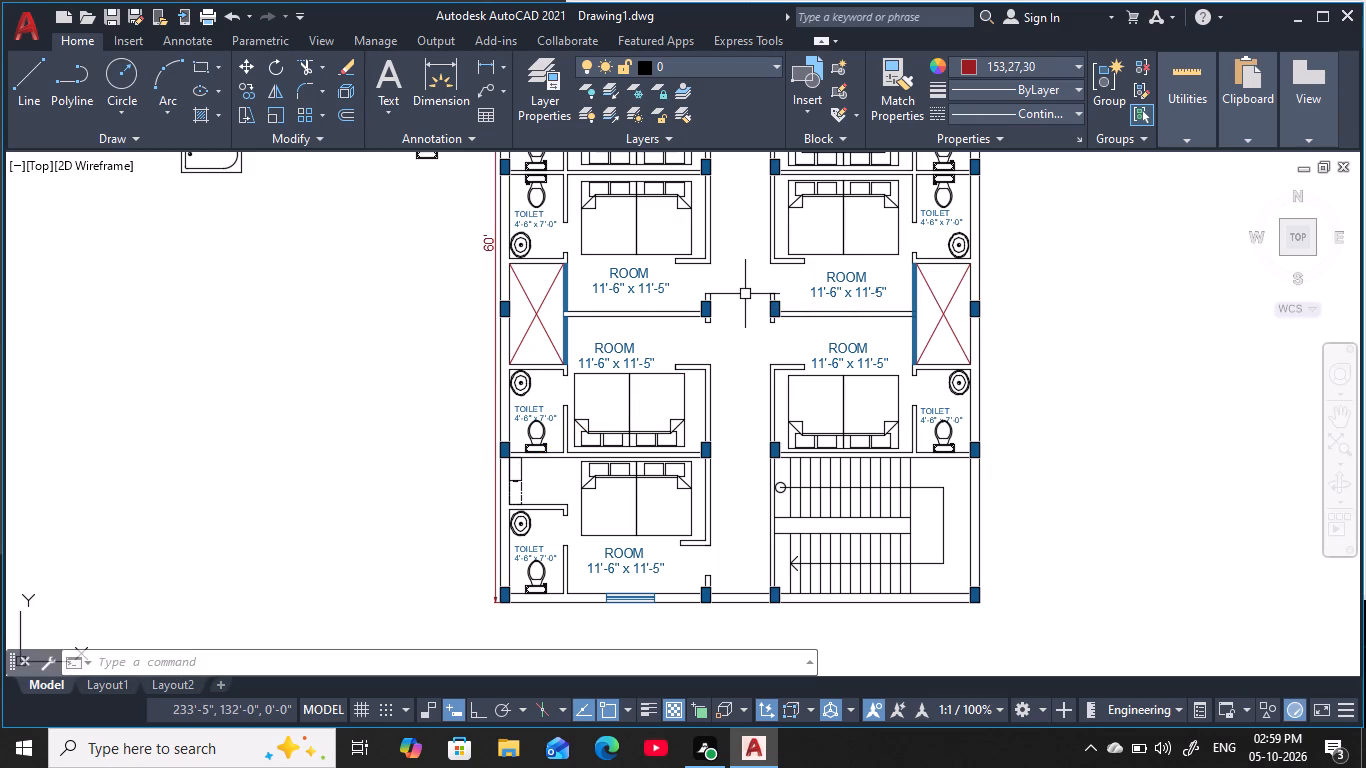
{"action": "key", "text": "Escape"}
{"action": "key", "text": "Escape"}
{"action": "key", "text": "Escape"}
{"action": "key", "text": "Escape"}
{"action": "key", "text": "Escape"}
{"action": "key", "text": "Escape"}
Copy the ROOM label of the east-side room just north of the staircase westward into the central corridor.
{"action": "left_click", "coordinate": [858, 350]}
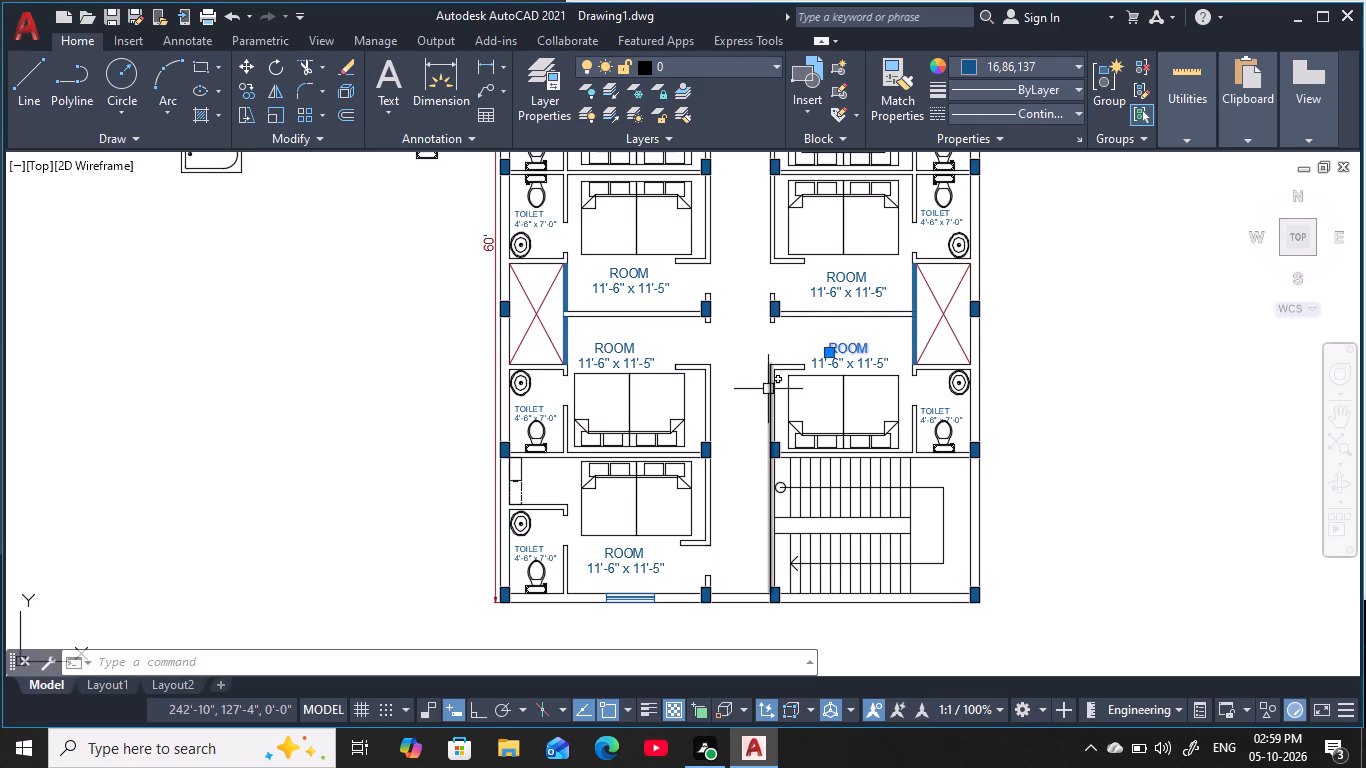
{"action": "type", "text": "co"}
{"action": "key", "text": "space"}
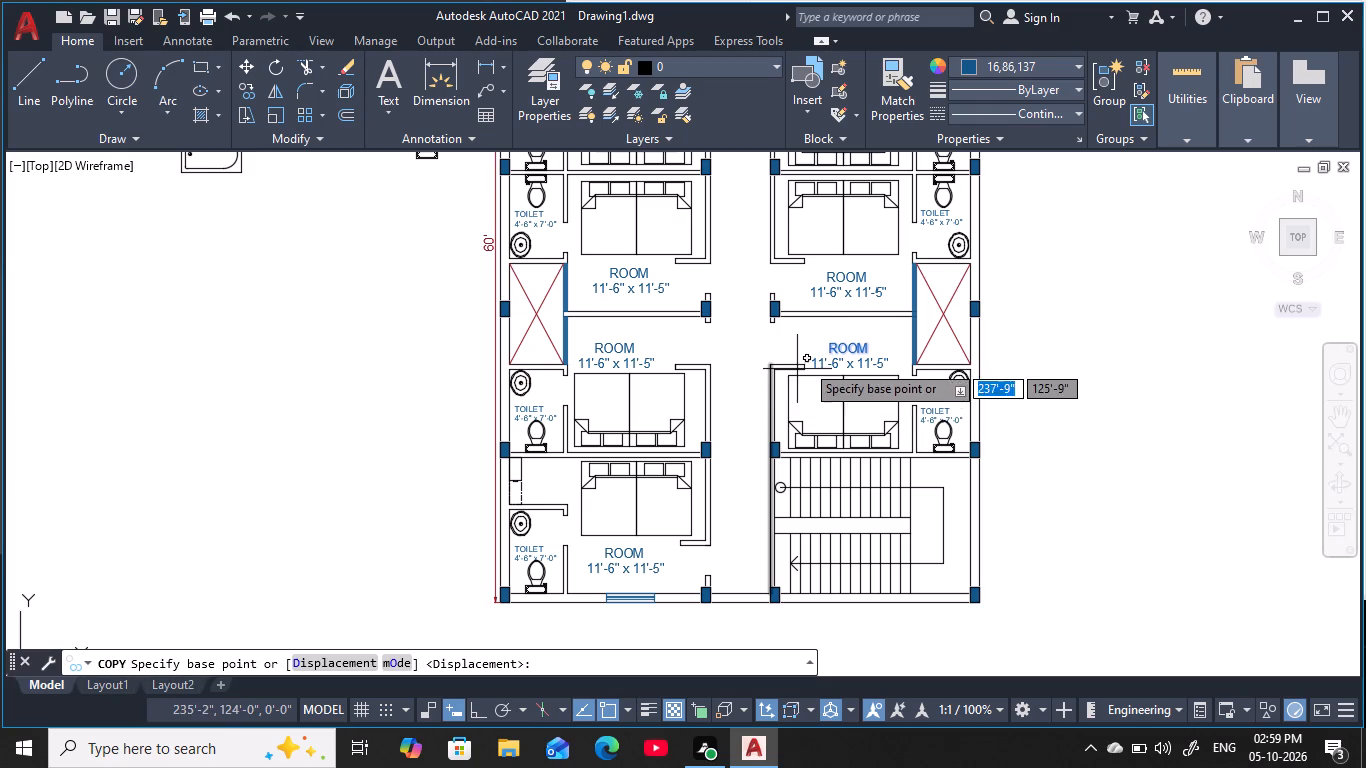
{"action": "left_click", "coordinate": [841, 349]}
{"action": "left_click", "coordinate": [720, 349]}
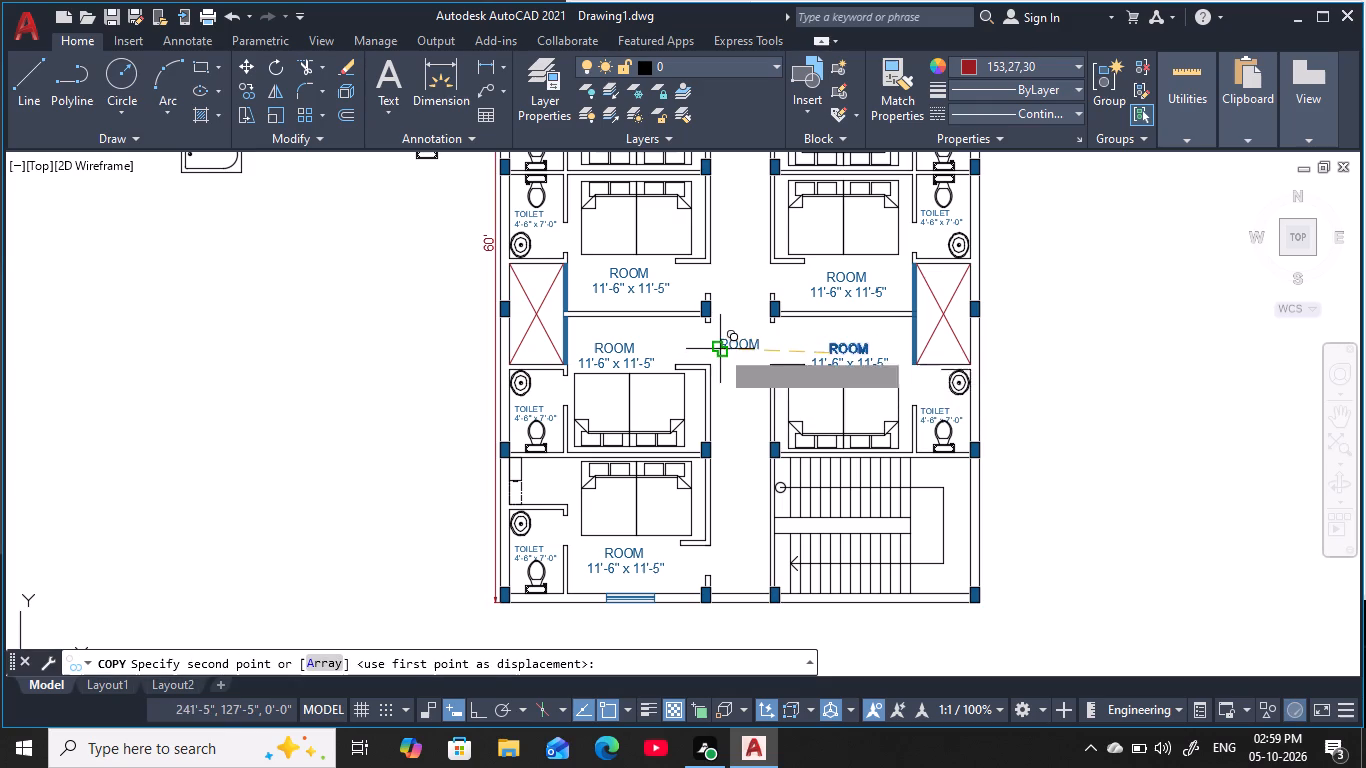
{"action": "key", "text": "Escape"}
{"action": "key", "text": "Escape"}
{"action": "key", "text": "Escape"}
{"action": "key", "text": "Escape"}
{"action": "key", "text": "Escape"}
{"action": "key", "text": "Escape"}
Rotate the copied ROOM label in the corridor by 90° with Ortho on so it reads vertically.
{"action": "key", "text": "r"}
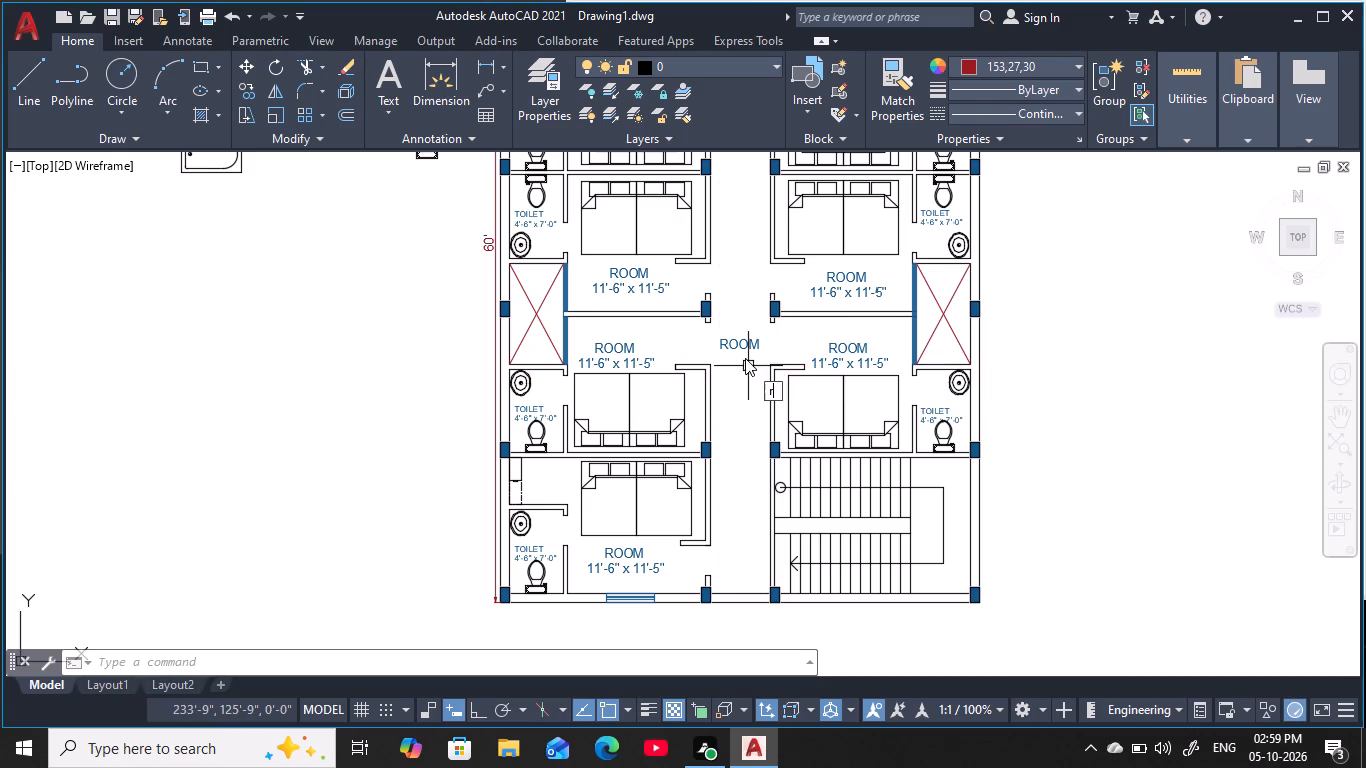
{"action": "type", "text": "o"}
{"action": "key", "text": "space"}
{"action": "left_click", "coordinate": [737, 342]}
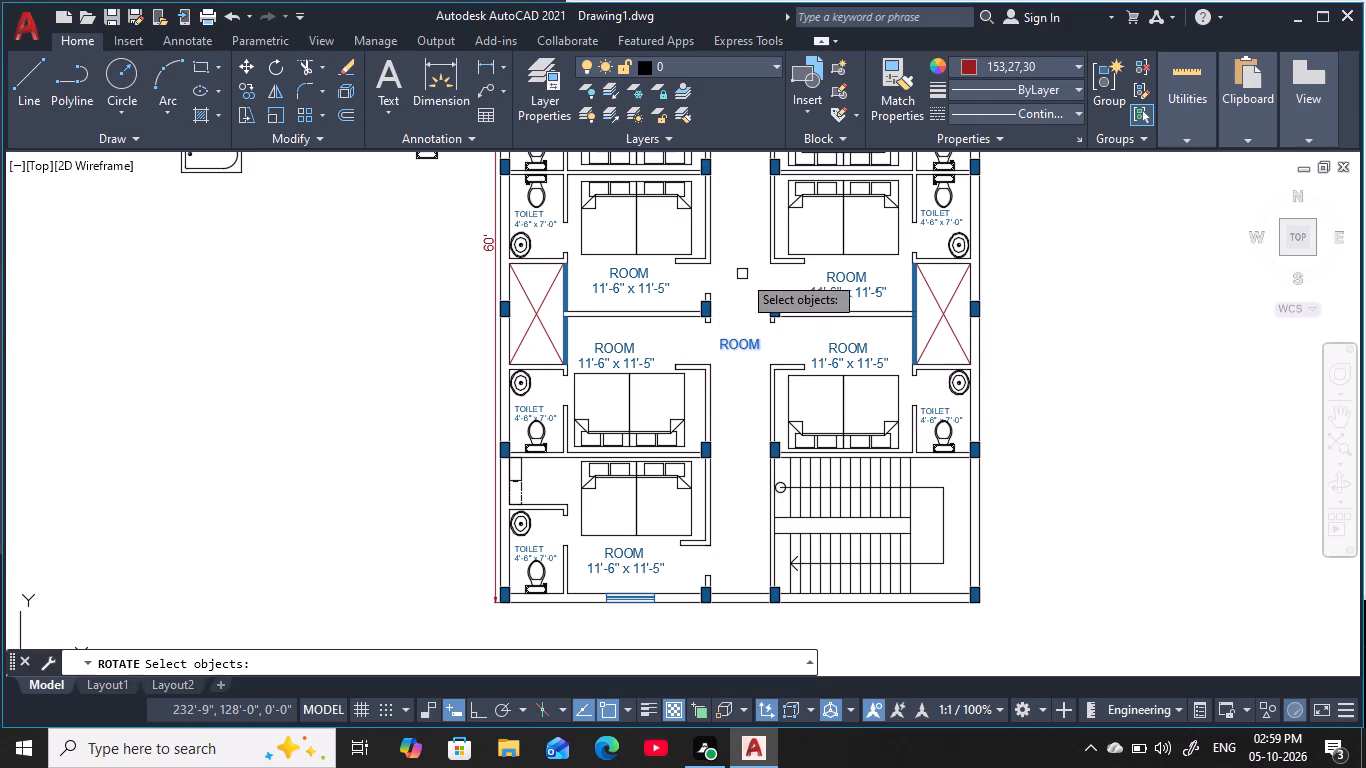
{"action": "key", "text": "F8"}
{"action": "key", "text": "space"}
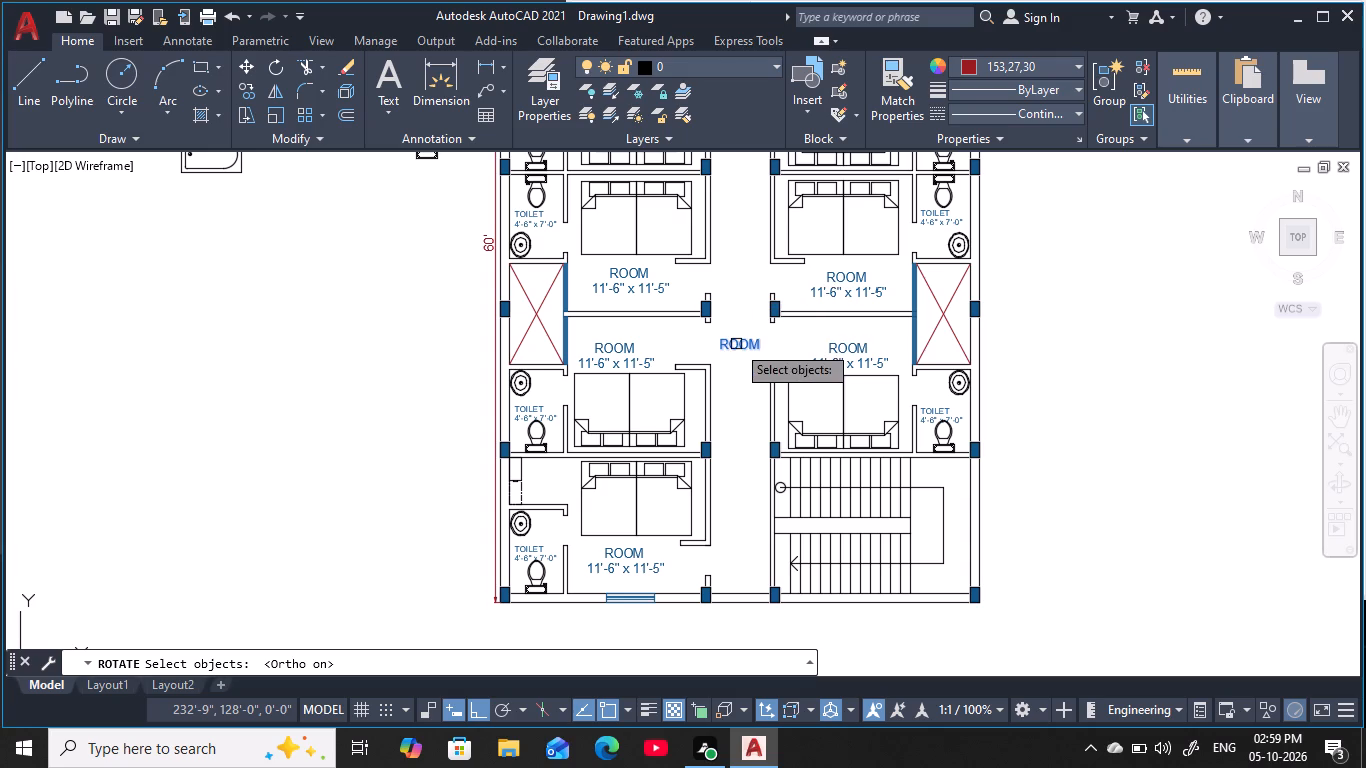
{"action": "left_click", "coordinate": [744, 308]}
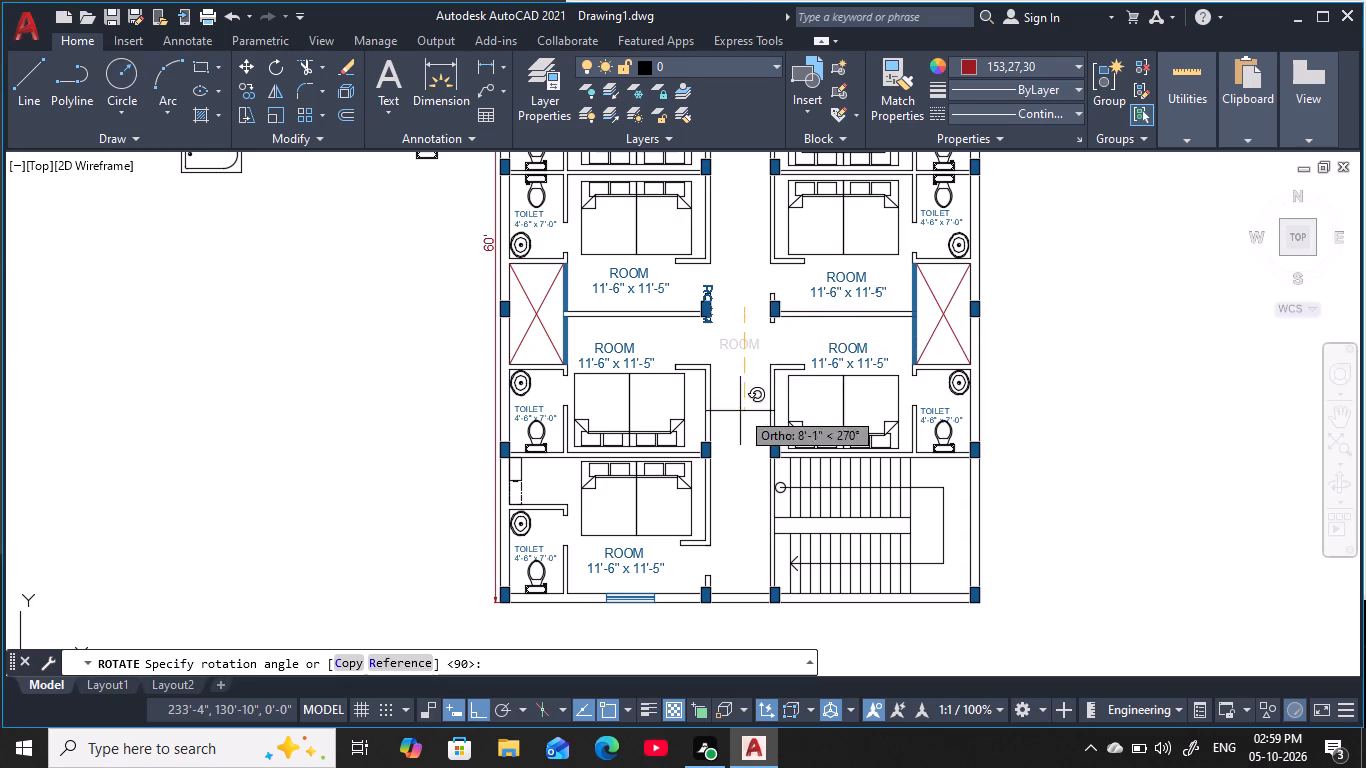
{"action": "left_click", "coordinate": [724, 236]}
{"action": "key", "text": "Escape"}
{"action": "key", "text": "Escape"}
{"action": "key", "text": "Escape"}
{"action": "key", "text": "Escape"}
{"action": "key", "text": "Escape"}
{"action": "key", "text": "Escape"}
Move the vertical ROOM label about 3' west to the centre of the corridor.
{"action": "left_click", "coordinate": [783, 331]}
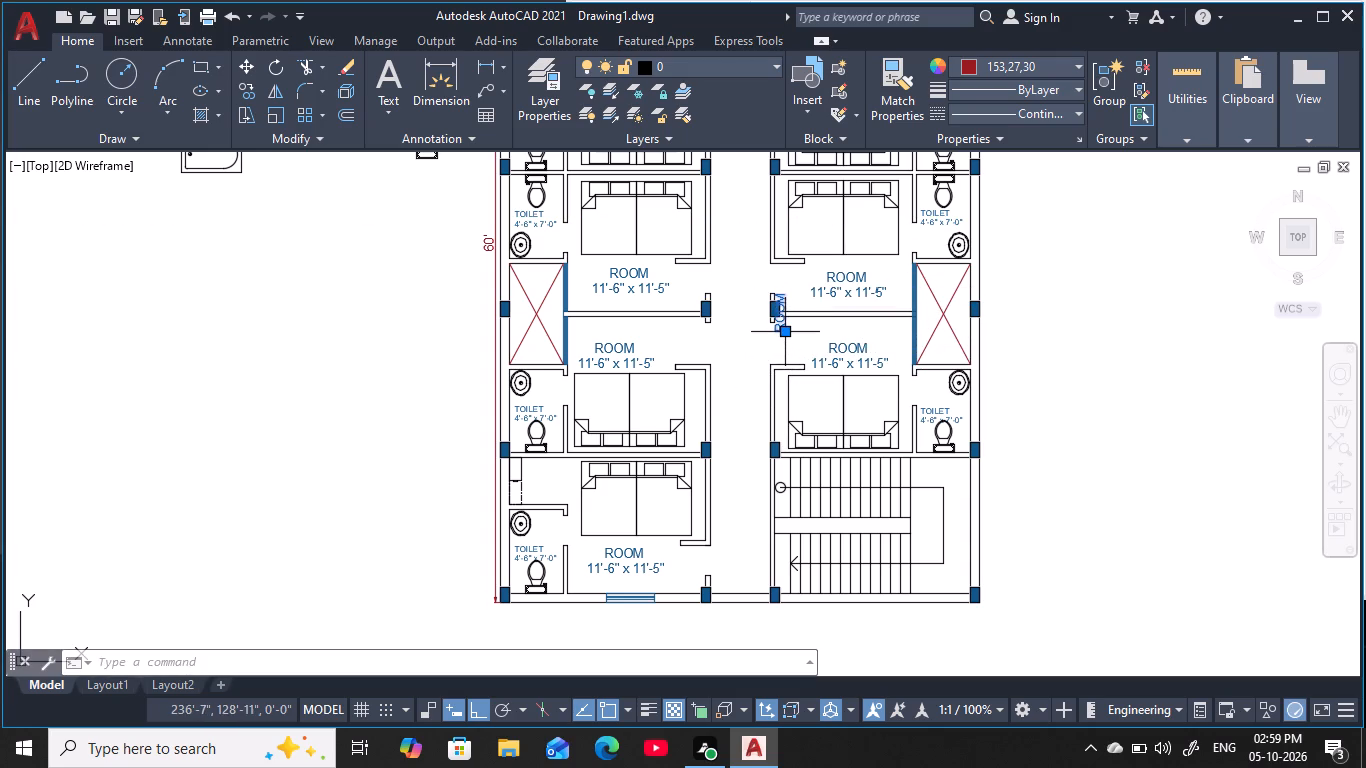
{"action": "type", "text": "m"}
{"action": "key", "text": "space"}
{"action": "left_click", "coordinate": [782, 338]}
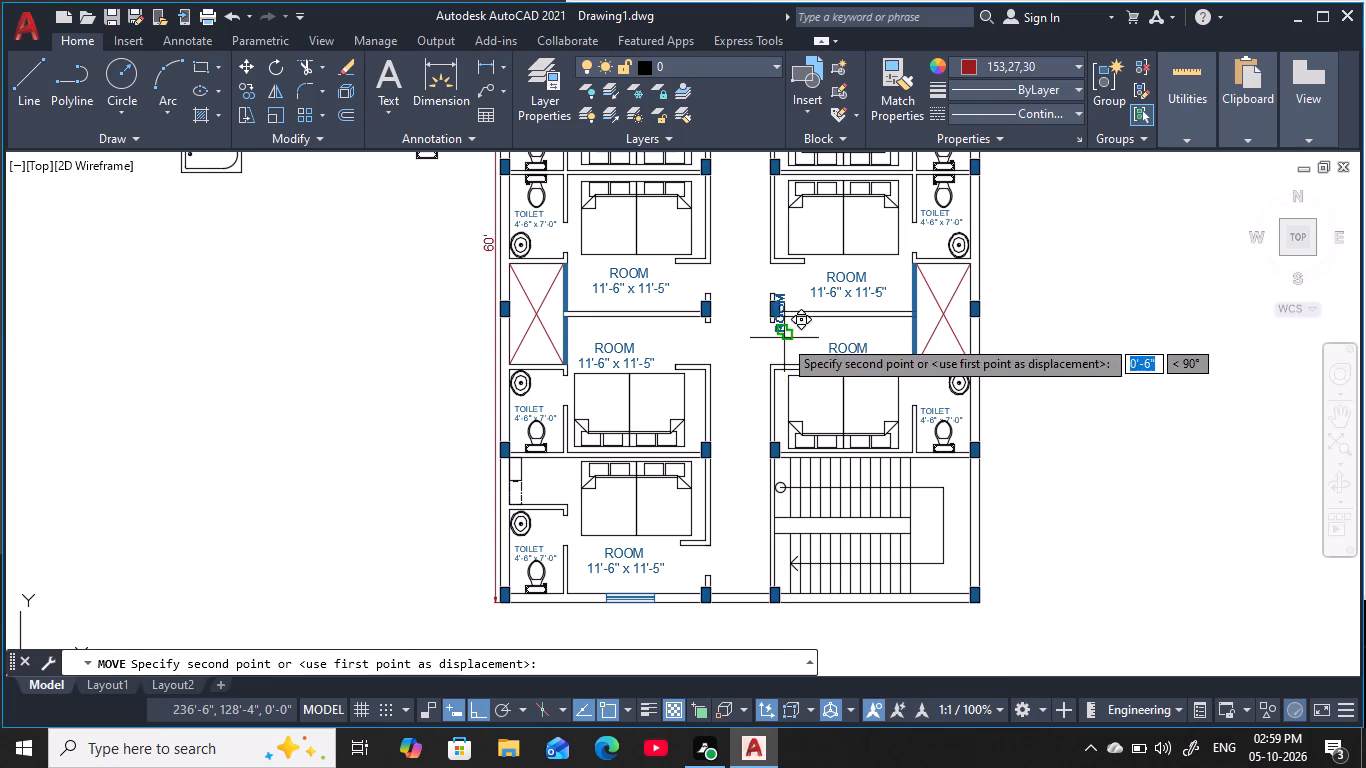
{"action": "left_click", "coordinate": [747, 351]}
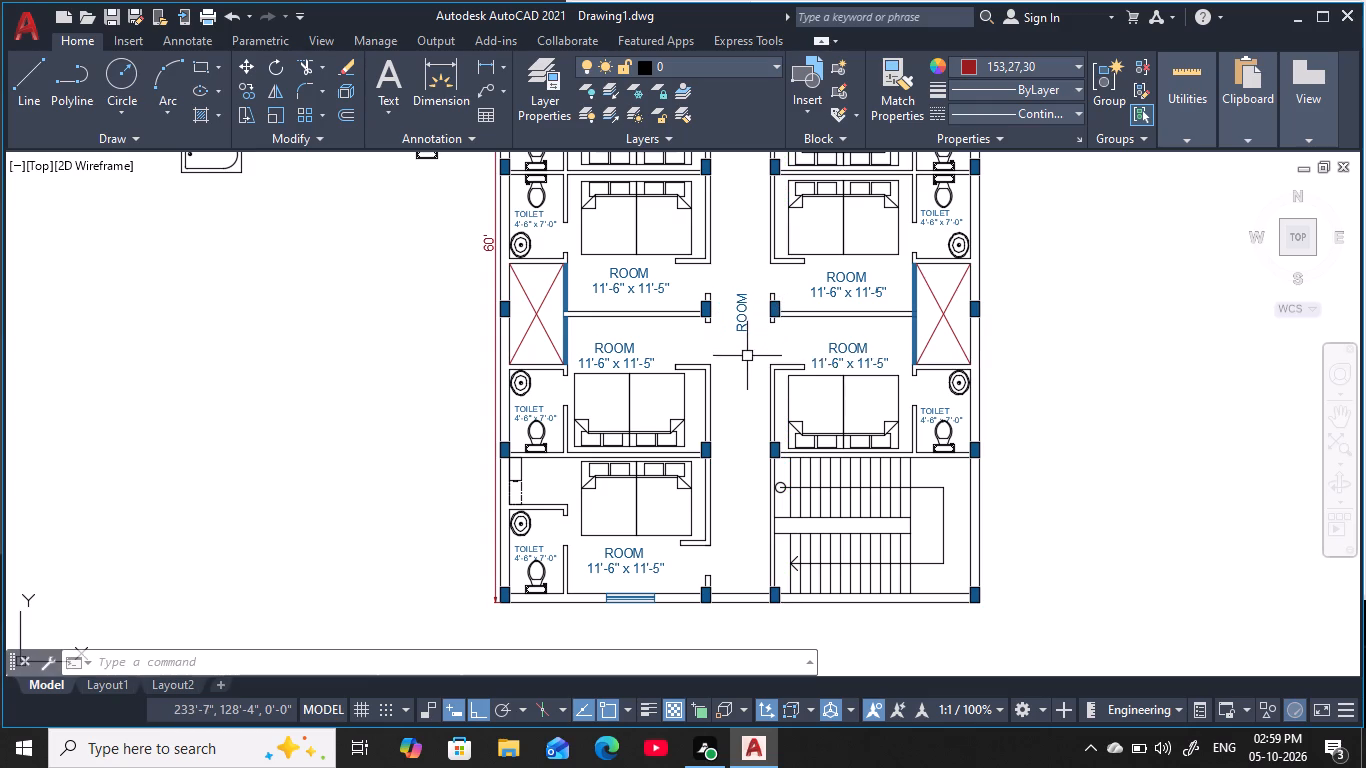
{"action": "key", "text": "Escape"}
{"action": "key", "text": "Escape"}
{"action": "key", "text": "Escape"}
{"action": "key", "text": "Escape"}
{"action": "key", "text": "Escape"}
{"action": "key", "text": "Escape"}
Change the vertical ROOM label in the central corridor to read 5'-0" WIDE PASSAGE.
{"action": "double_click", "coordinate": [747, 322]}
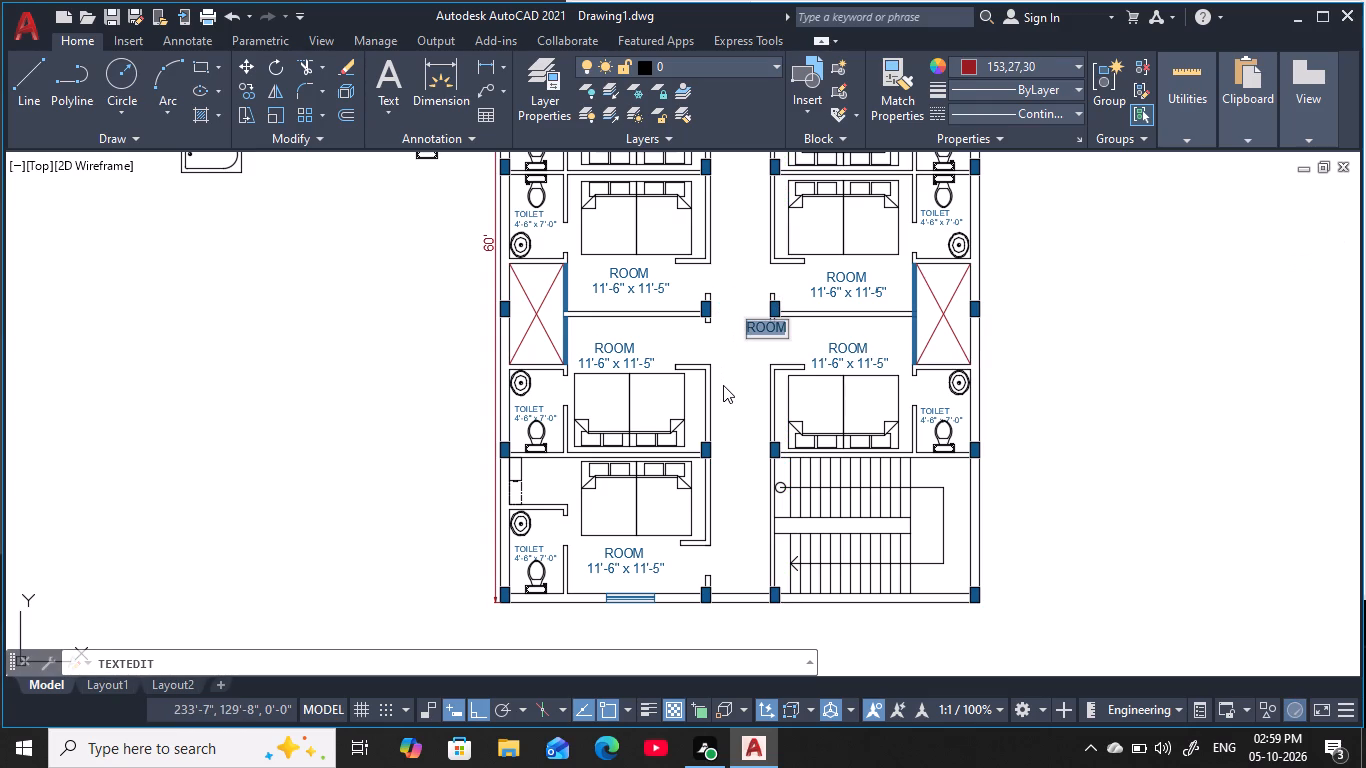
{"action": "key", "text": "BackSpace"}
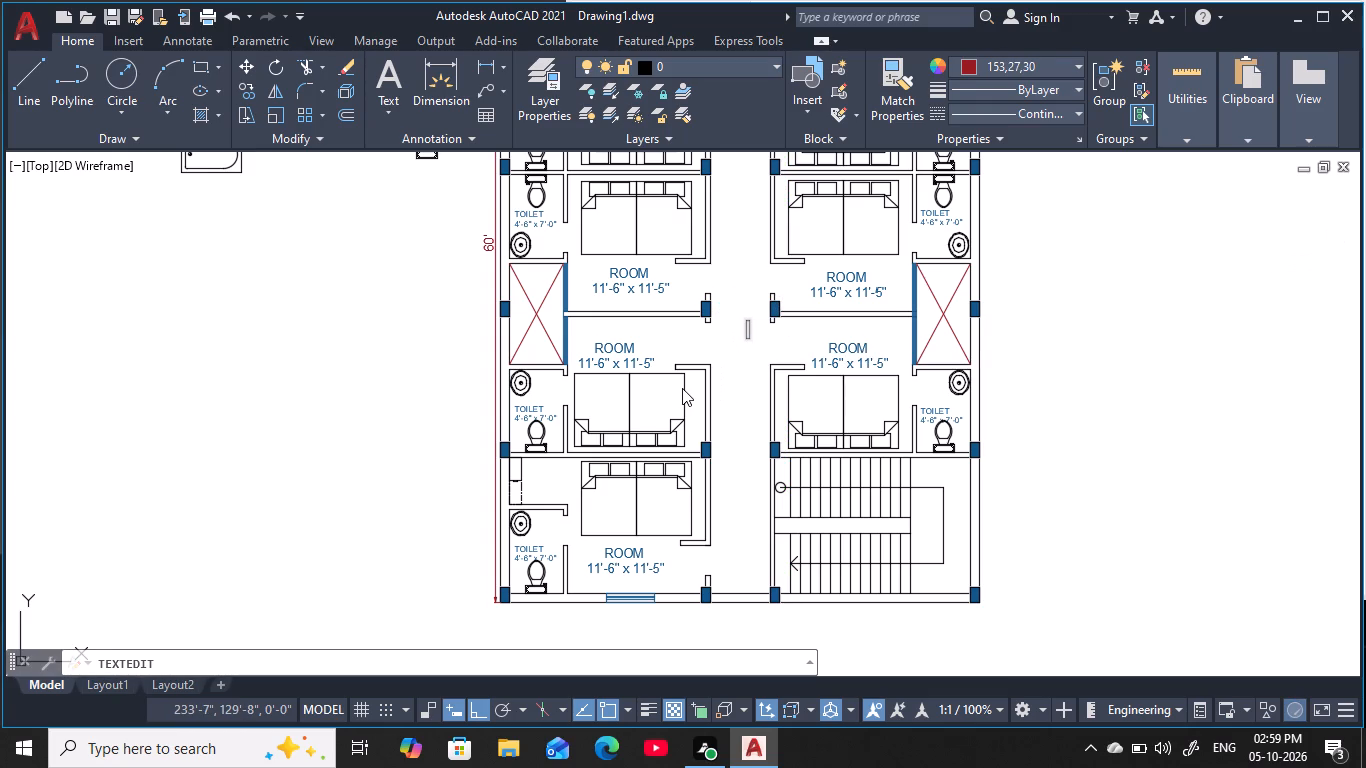
{"action": "key", "text": "5"}
{"action": "key", "text": "apostrophe"}
{"action": "key", "text": "minus"}
{"action": "type", "text": "0\""}
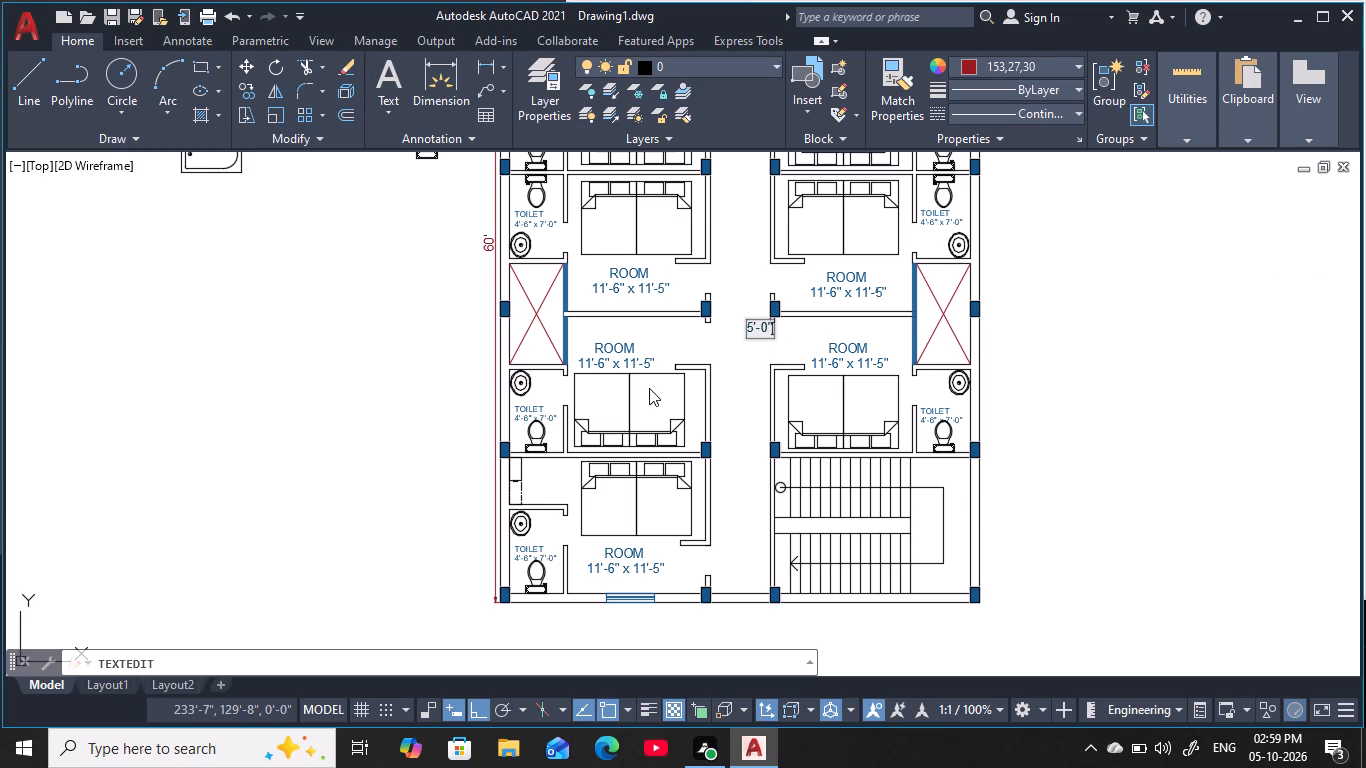
{"action": "key", "text": "space"}
{"action": "key", "text": "space"}
{"action": "key", "text": "e"}
{"action": "key", "text": "BackSpace"}
{"action": "type", "text": "WIDE"}
{"action": "key", "text": "space"}
{"action": "type", "text": "PASSAGE"}
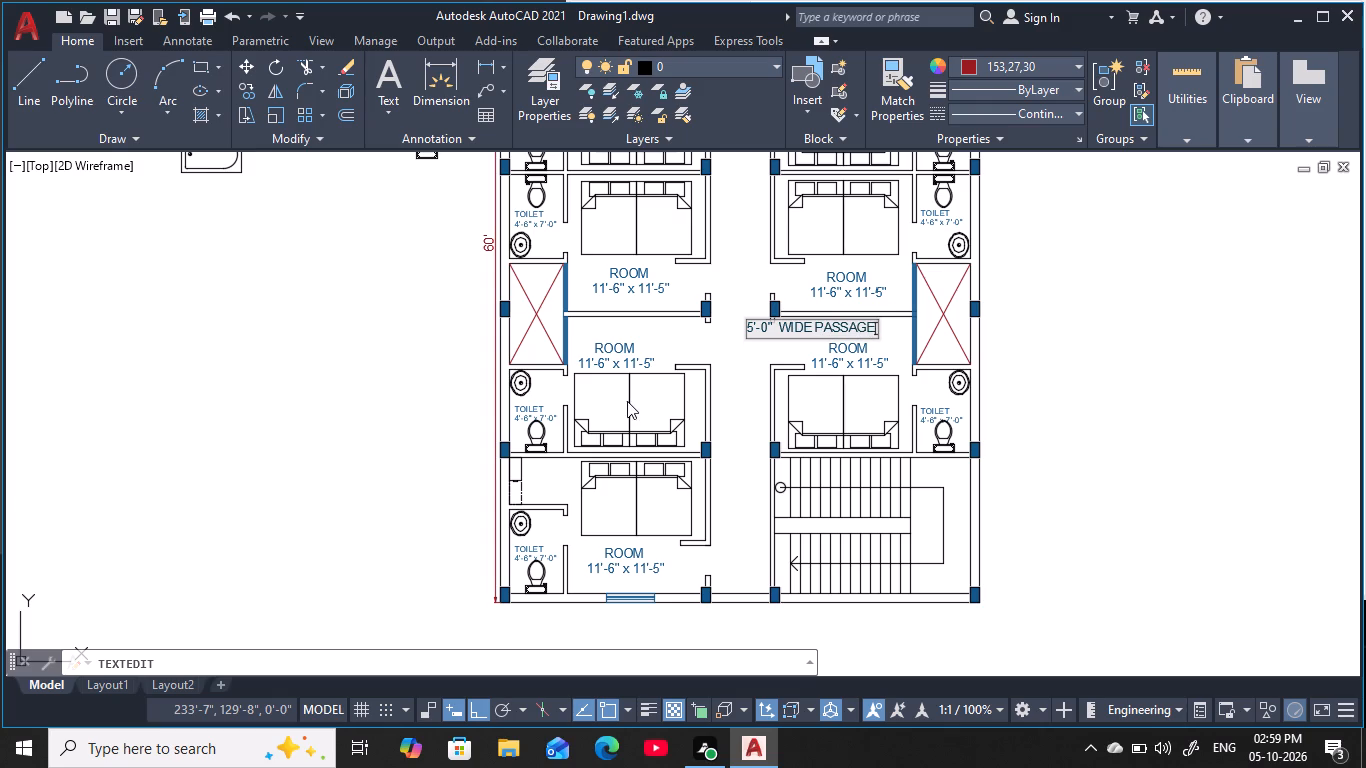
{"action": "key", "text": "Return"}
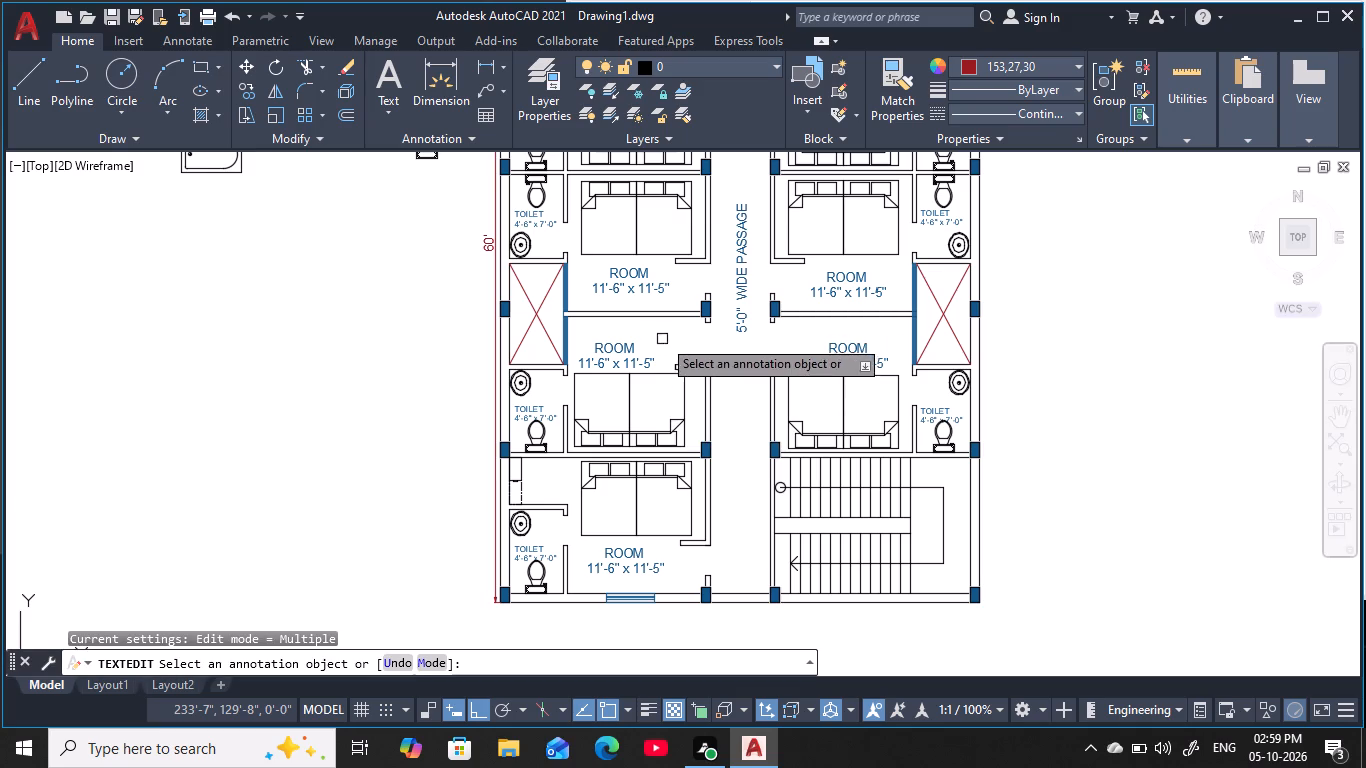
{"action": "key", "text": "Escape"}
{"action": "scroll", "coordinate": [711, 347], "scroll_direction": "up", "scroll_amount": 1}
{"action": "key", "text": "Escape"}
{"action": "key", "text": "Escape"}
Scale the 5'-0" WIDE PASSAGE label up to about twice its size within the corridor.
{"action": "middle_click_drag", "start_coordinate": [711, 350], "coordinate": [714, 385]}
{"action": "scroll", "coordinate": [714, 385], "scroll_direction": "down", "scroll_amount": 3}
{"action": "middle_click_drag", "start_coordinate": [707, 411], "coordinate": [709, 400]}
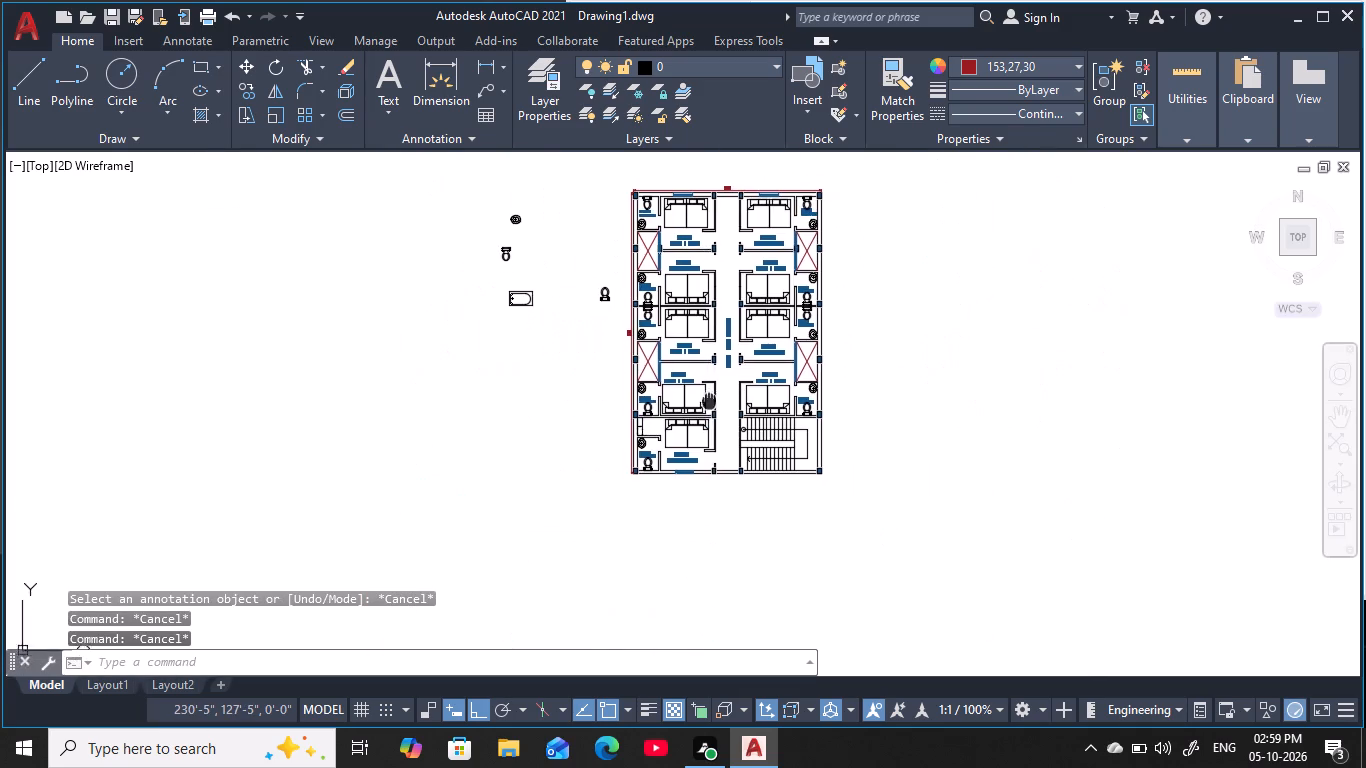
{"action": "scroll", "coordinate": [711, 393], "scroll_direction": "up", "scroll_amount": 2}
{"action": "key", "text": "Escape"}
{"action": "middle_click_drag", "start_coordinate": [715, 386], "coordinate": [699, 450]}
{"action": "key", "text": "Escape"}
{"action": "key", "text": "Escape"}
{"action": "key", "text": "Escape"}
{"action": "key", "text": "Escape"}
{"action": "middle_click_drag", "start_coordinate": [746, 345], "coordinate": [759, 398]}
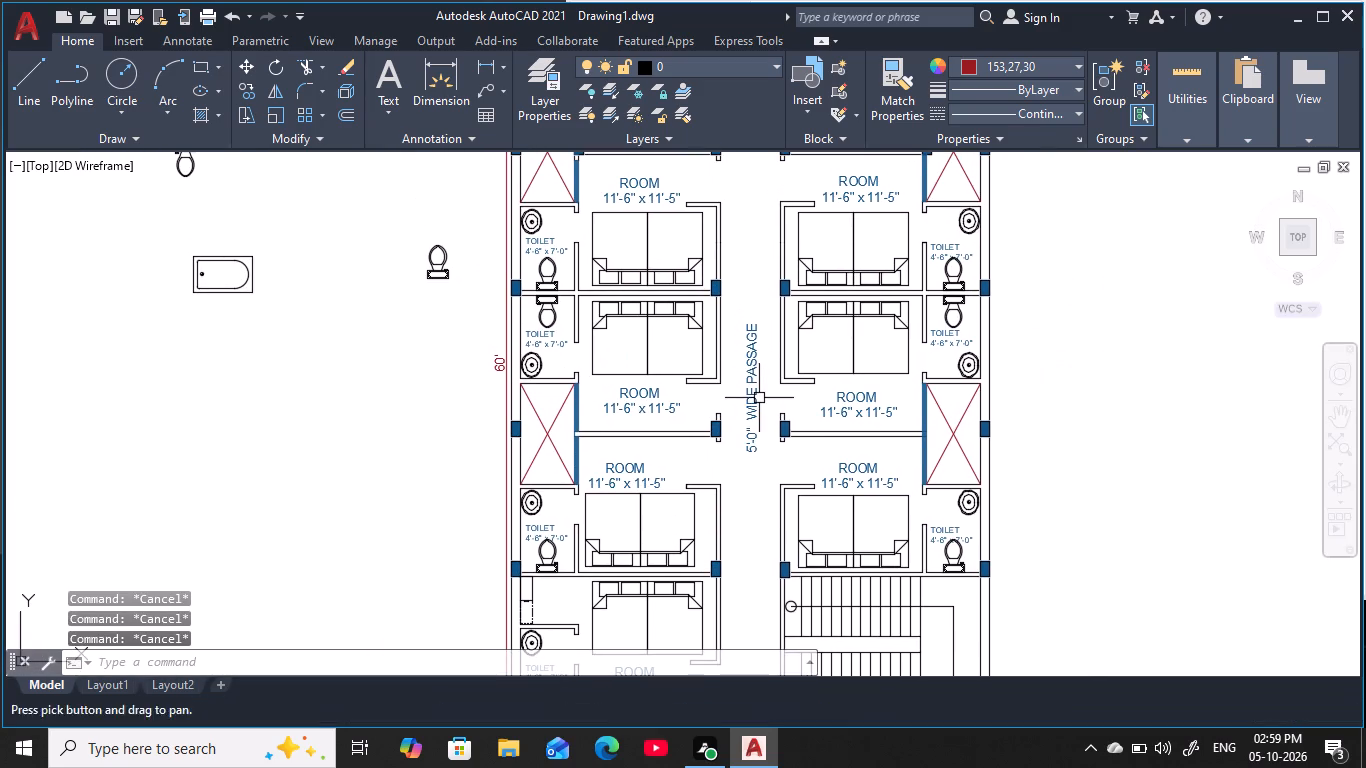
{"action": "key", "text": "Escape"}
{"action": "left_click", "coordinate": [754, 397]}
{"action": "type", "text": "SC"}
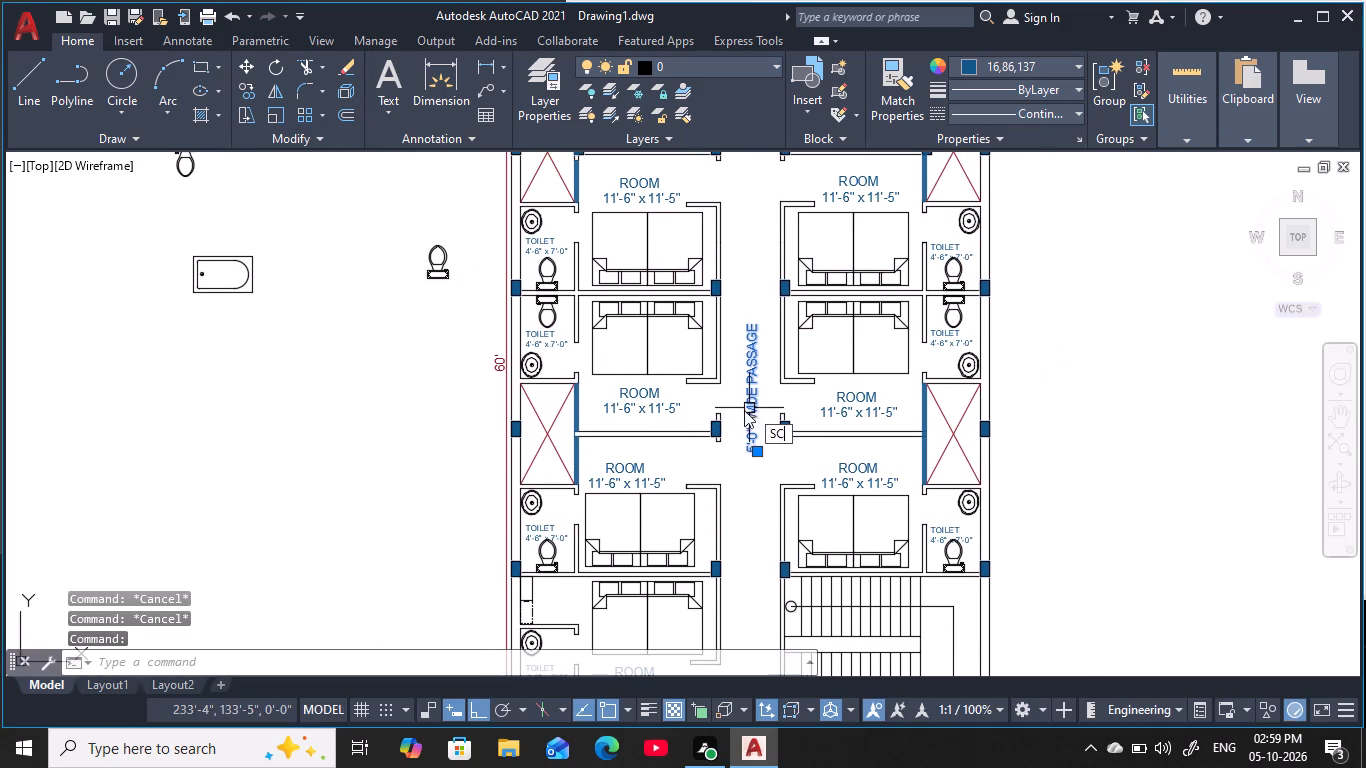
{"action": "key", "text": "space"}
{"action": "key", "text": "space"}
{"action": "left_click", "coordinate": [750, 416]}
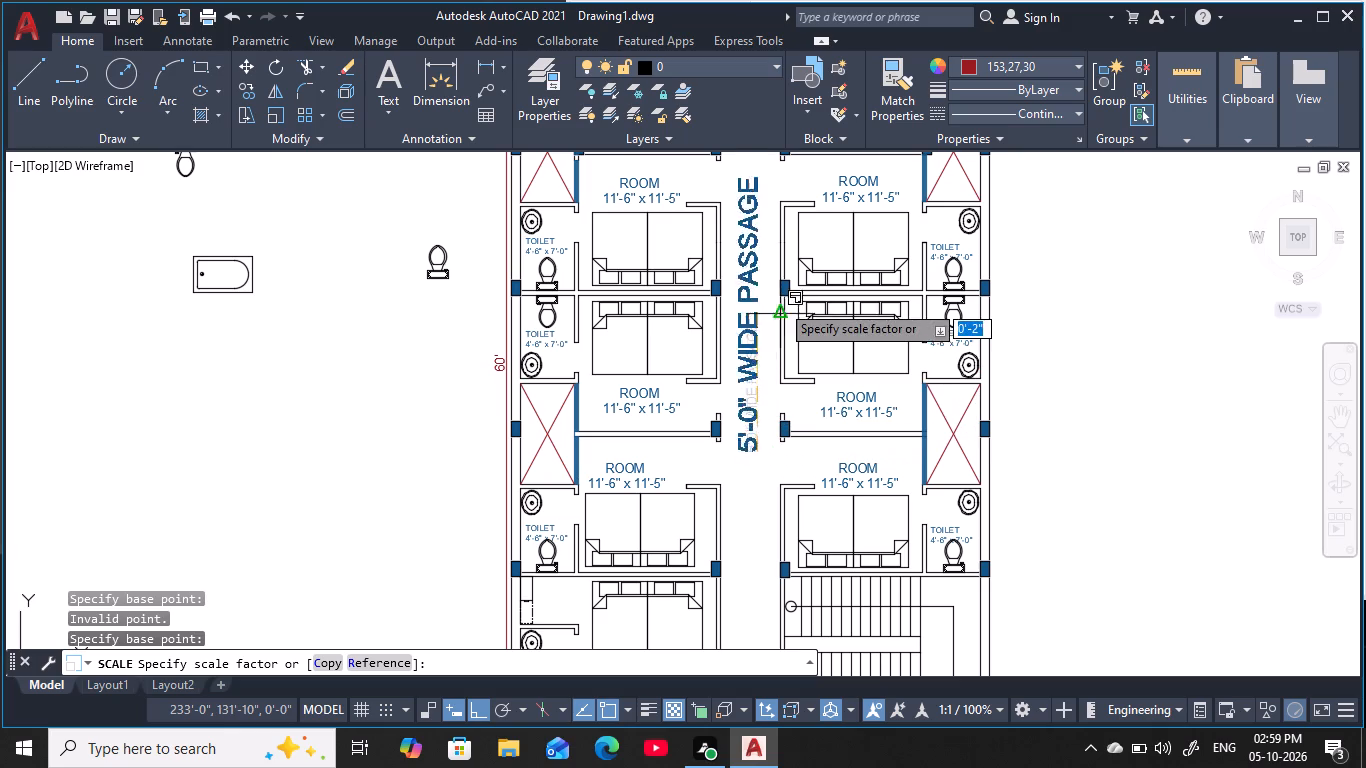
{"action": "middle_click_drag", "start_coordinate": [781, 299], "coordinate": [796, 334]}
{"action": "scroll", "coordinate": [798, 337], "scroll_direction": "down", "scroll_amount": 1}
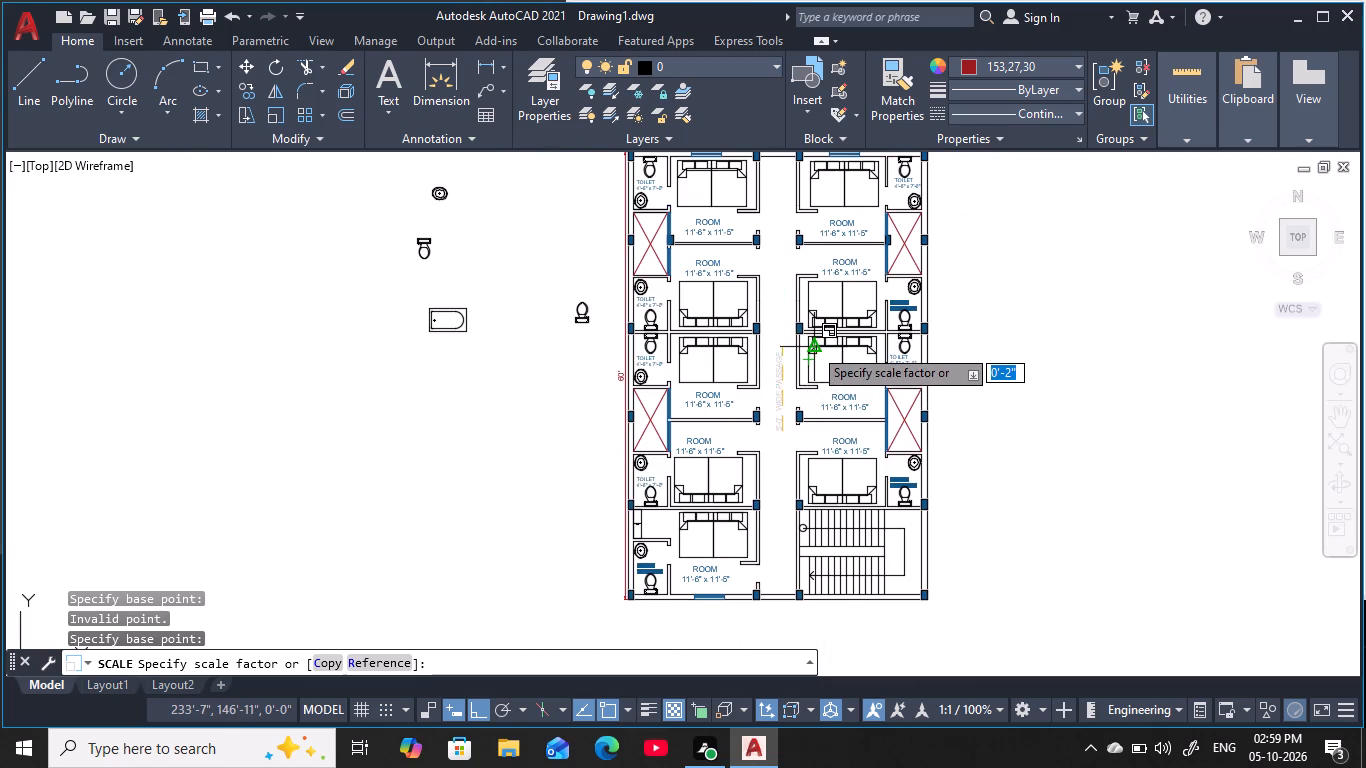
{"action": "left_click", "coordinate": [815, 346]}
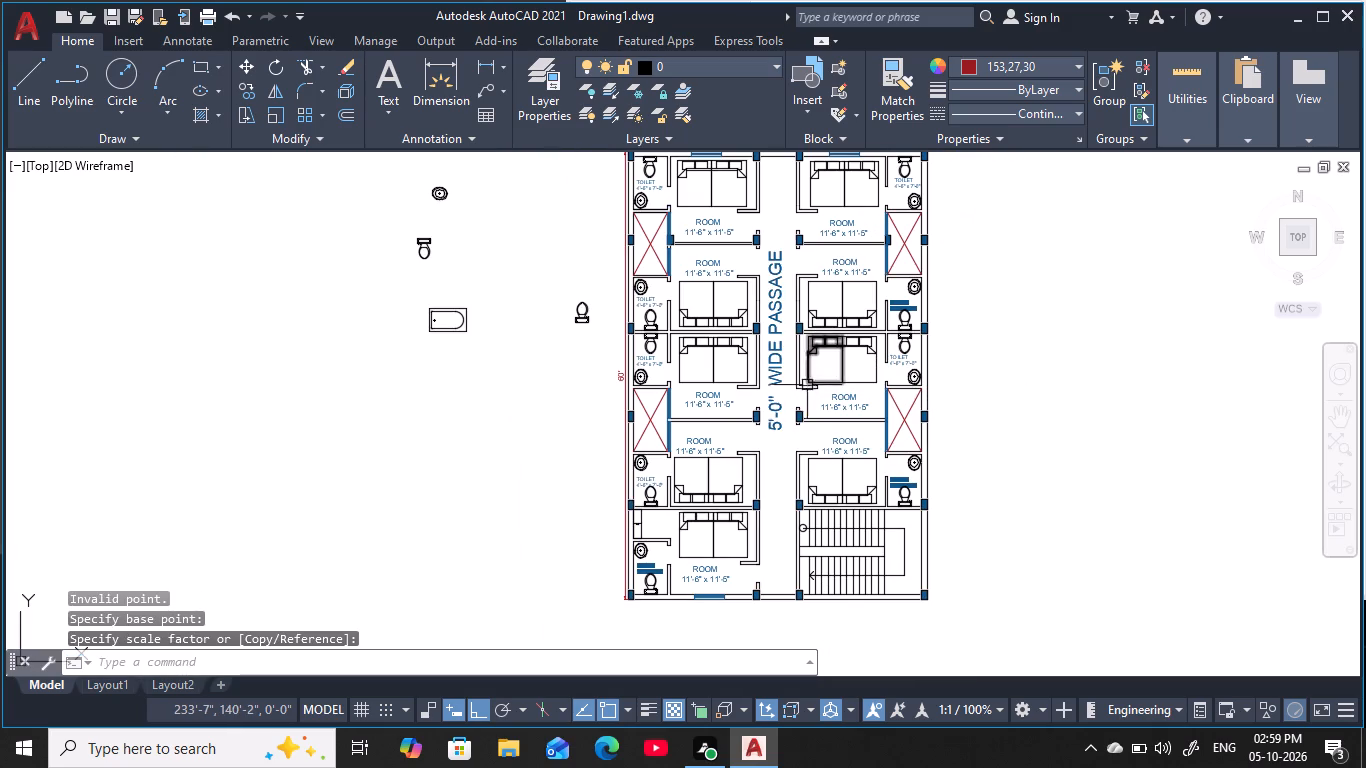
{"action": "key", "text": "Escape"}
{"action": "key", "text": "Escape"}
{"action": "key", "text": "Escape"}
{"action": "key", "text": "Escape"}
{"action": "key", "text": "Escape"}
Move the enlarged 5'-0" WIDE PASSAGE label a short distance south along the corridor.
{"action": "left_click", "coordinate": [776, 380]}
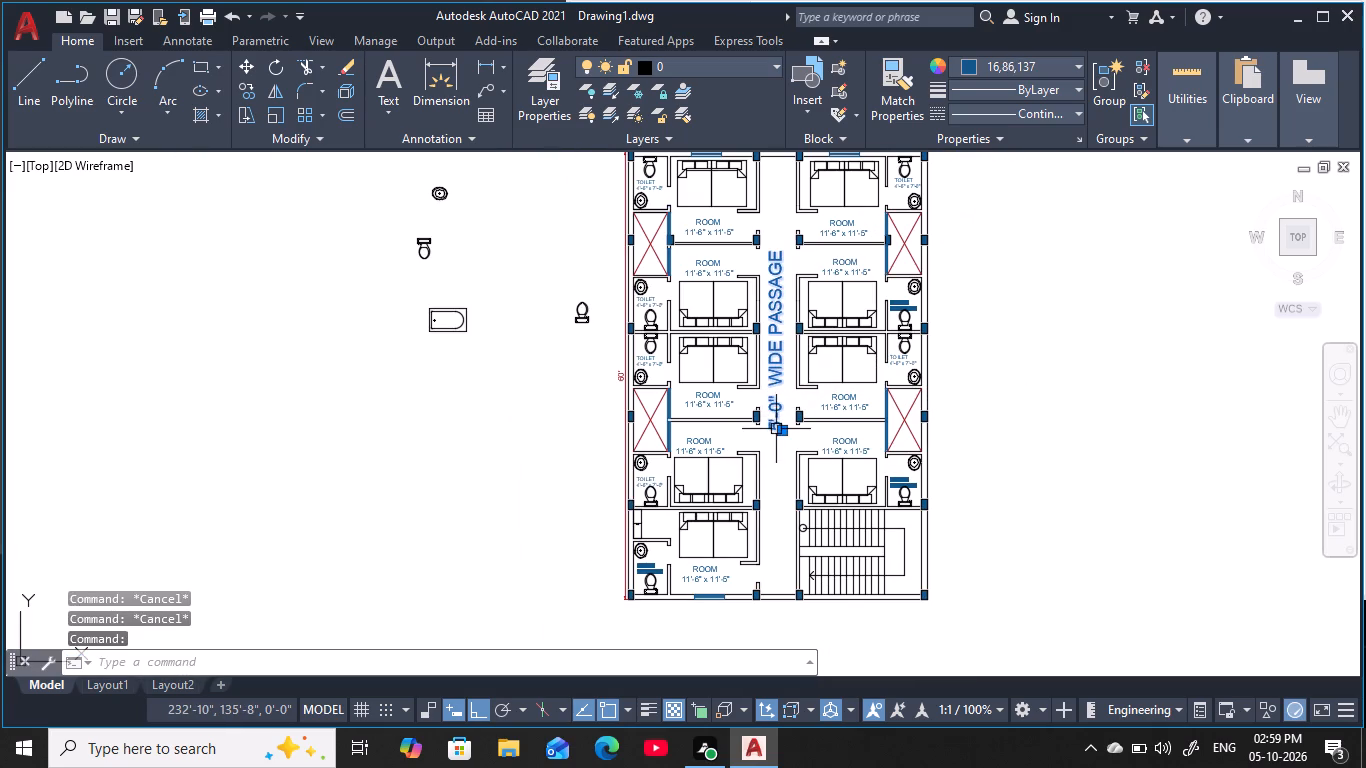
{"action": "type", "text": "M"}
{"action": "key", "text": "space"}
{"action": "left_click", "coordinate": [763, 387]}
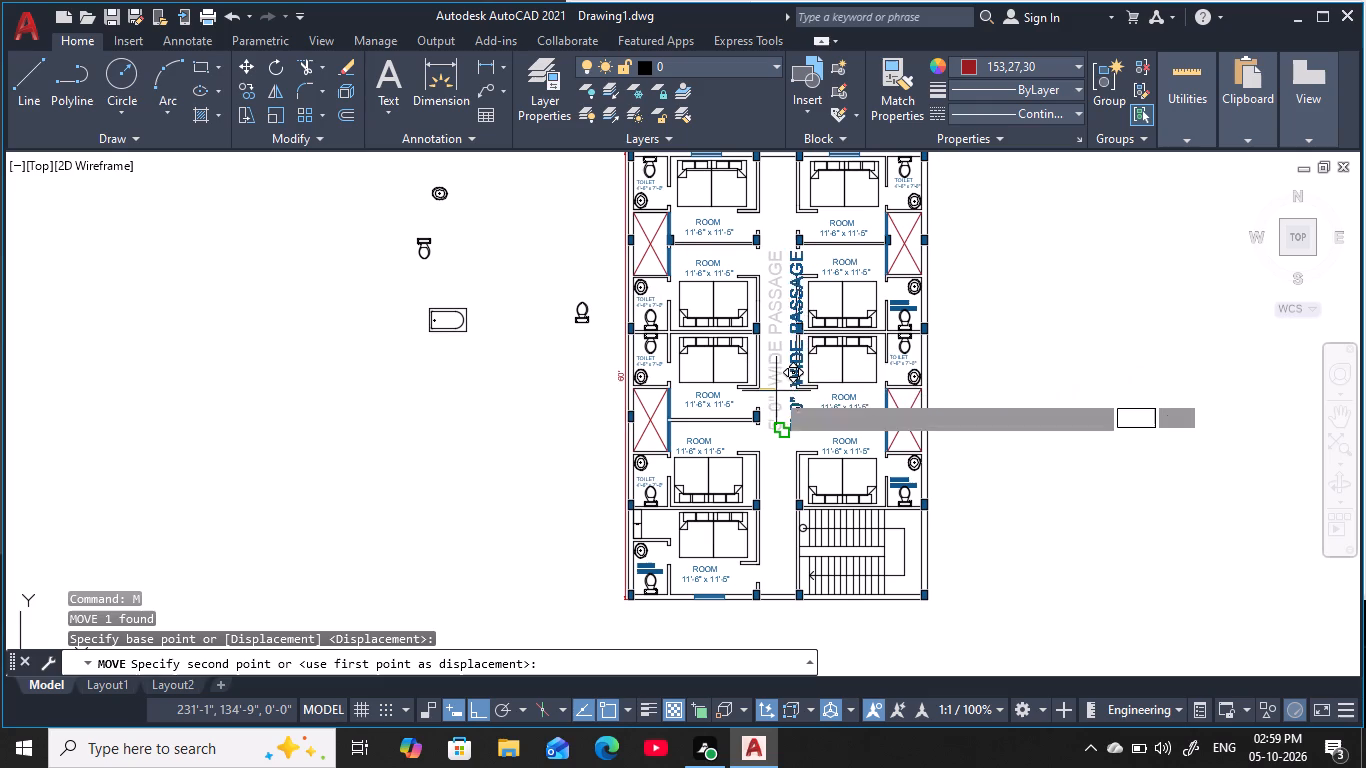
{"action": "left_click", "coordinate": [764, 399]}
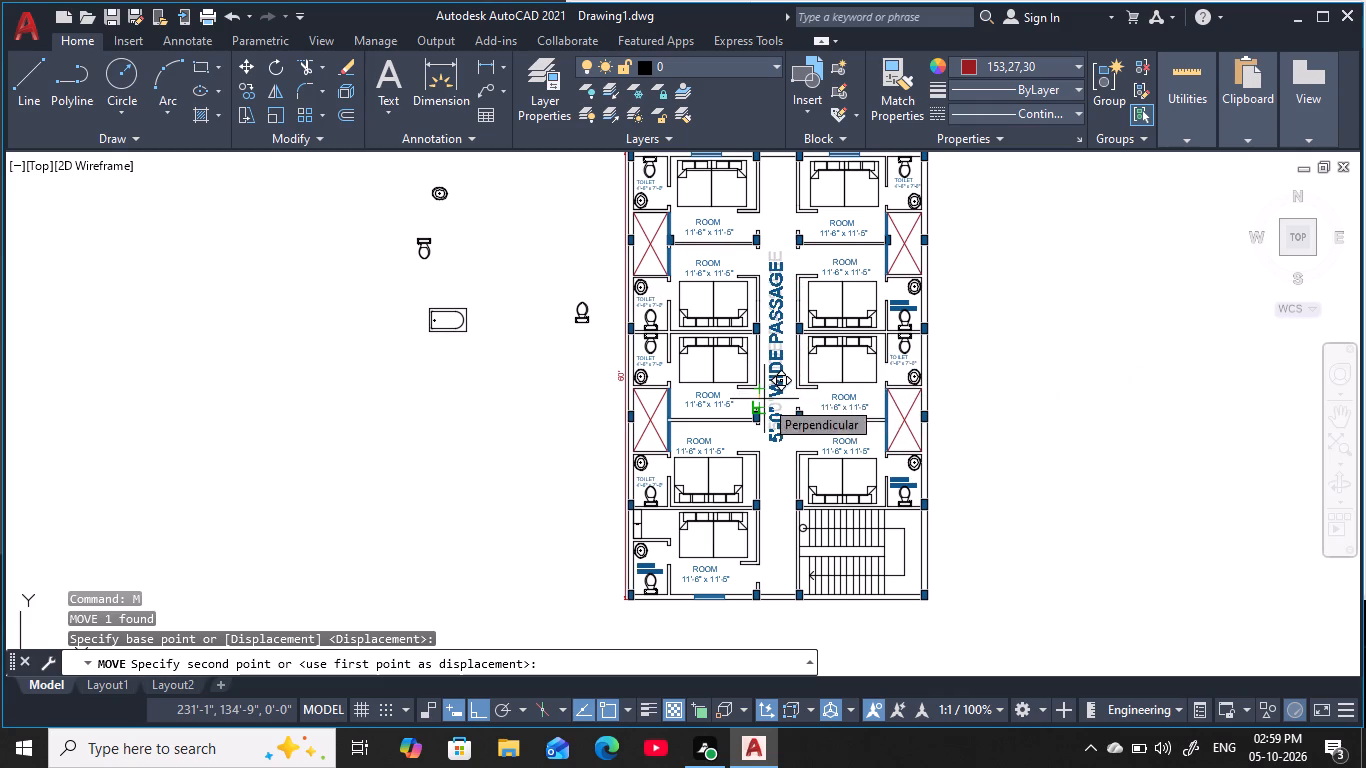
{"action": "key", "text": "Escape"}
{"action": "scroll", "coordinate": [744, 479], "scroll_direction": "down", "scroll_amount": 1}
{"action": "key", "text": "Escape"}
{"action": "key", "text": "Escape"}
{"action": "middle_click_drag", "start_coordinate": [747, 479], "coordinate": [744, 447]}
{"action": "key", "text": "Escape"}
{"action": "key", "text": "Escape"}
{"action": "middle_click", "coordinate": [746, 445]}
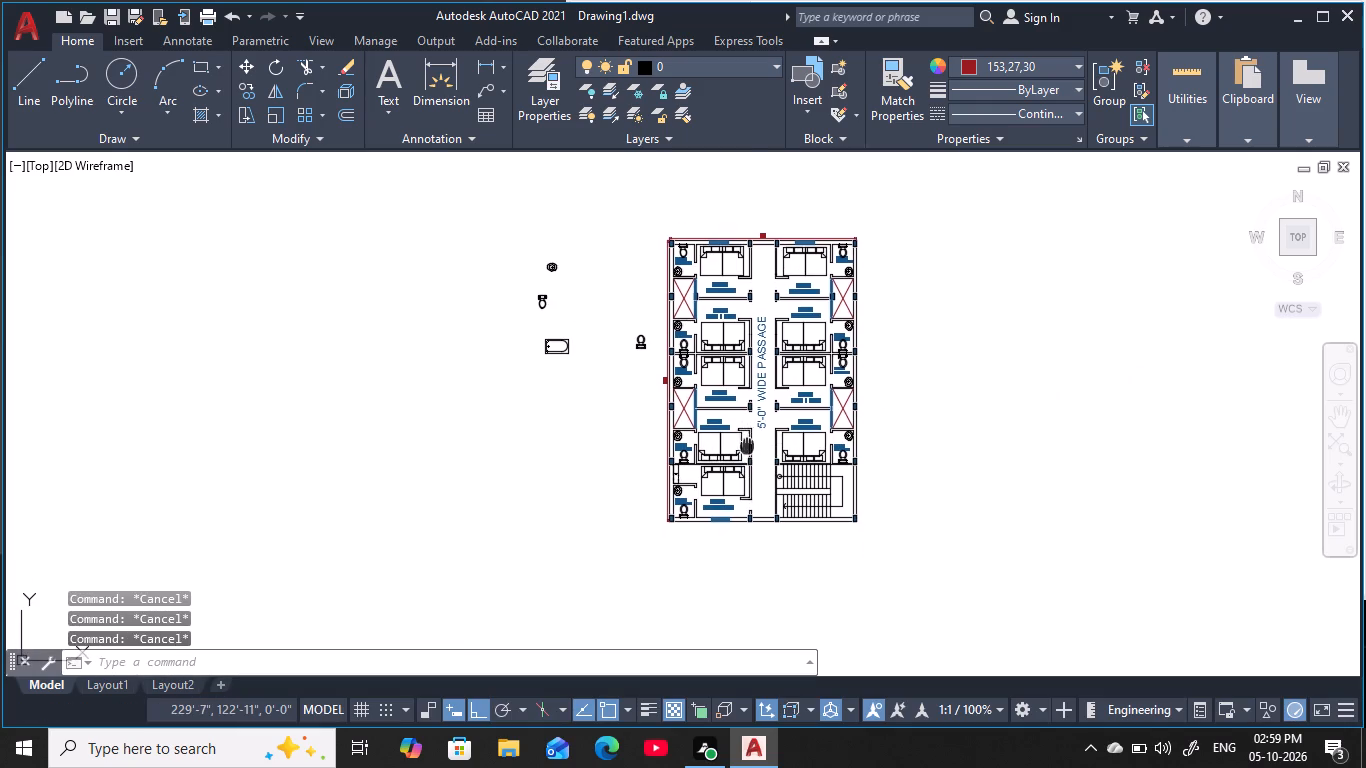
{"action": "scroll", "coordinate": [747, 444], "scroll_direction": "up", "scroll_amount": 1}
{"action": "key", "text": "Escape"}
{"action": "key", "text": "Escape"}
{"action": "key", "text": "Escape"}
{"action": "key", "text": "Escape"}
{"action": "key", "text": "Escape"}
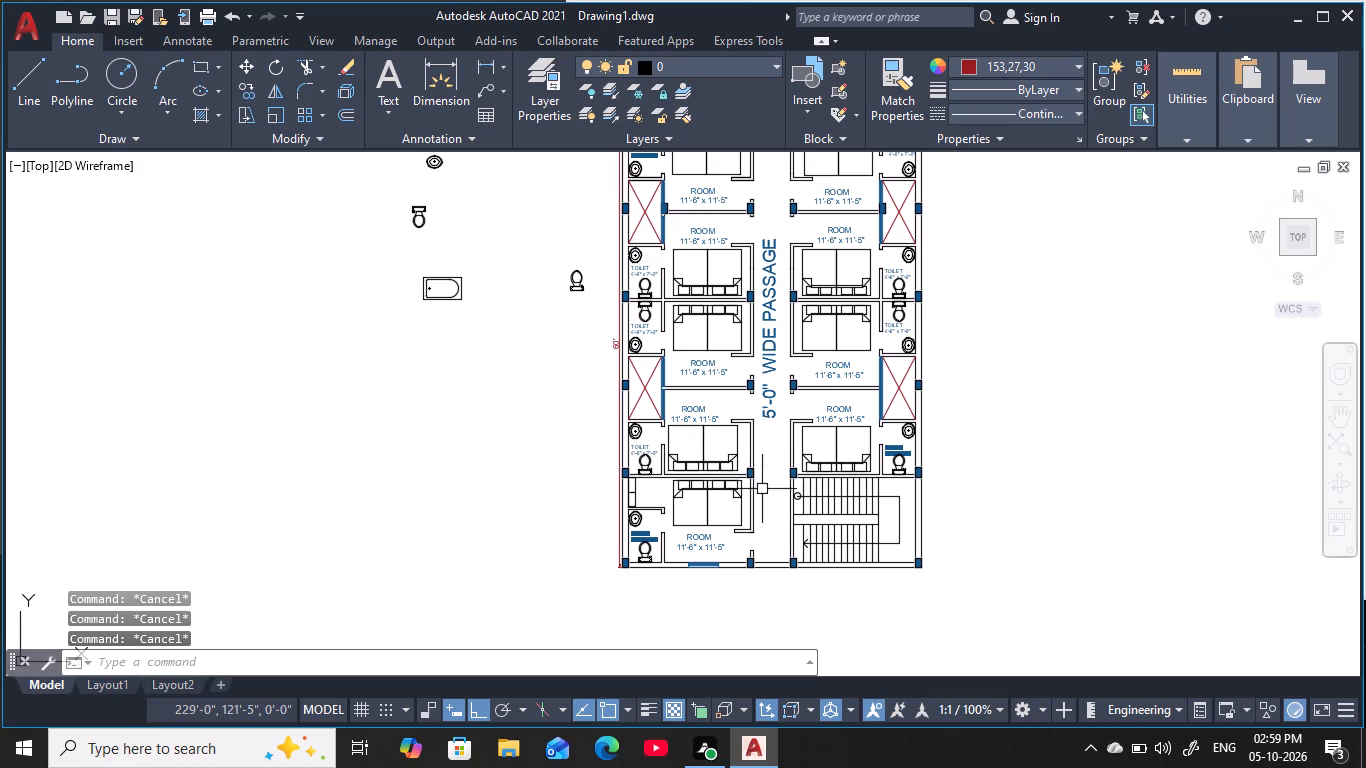
Trim away the wall lines between the corridor and the staircase, both north and south of the central stair divider.
{"action": "scroll", "coordinate": [768, 526], "scroll_direction": "up", "scroll_amount": 1}
{"action": "middle_click_drag", "start_coordinate": [768, 526], "coordinate": [769, 518]}
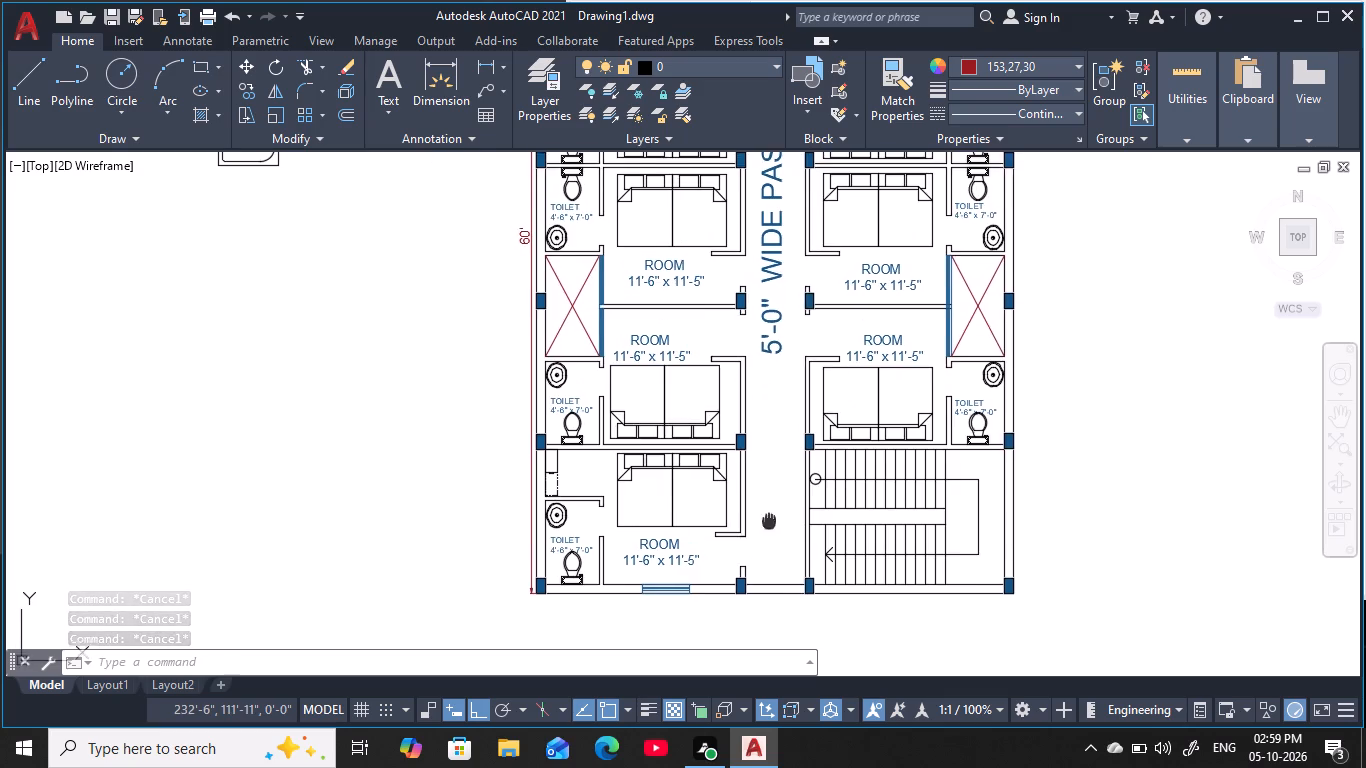
{"action": "middle_click_drag", "start_coordinate": [769, 518], "coordinate": [759, 478]}
{"action": "scroll", "coordinate": [759, 478], "scroll_direction": "up", "scroll_amount": 1}
{"action": "middle_click_drag", "start_coordinate": [759, 474], "coordinate": [733, 489]}
{"action": "key", "text": "Escape"}
{"action": "key", "text": "Escape"}
{"action": "key", "text": "Escape"}
{"action": "key", "text": "Escape"}
{"action": "scroll", "coordinate": [722, 470], "scroll_direction": "up", "scroll_amount": 2}
{"action": "key", "text": "Escape"}
{"action": "key", "text": "Escape"}
{"action": "middle_click_drag", "start_coordinate": [724, 465], "coordinate": [697, 465]}
{"action": "key", "text": "Escape"}
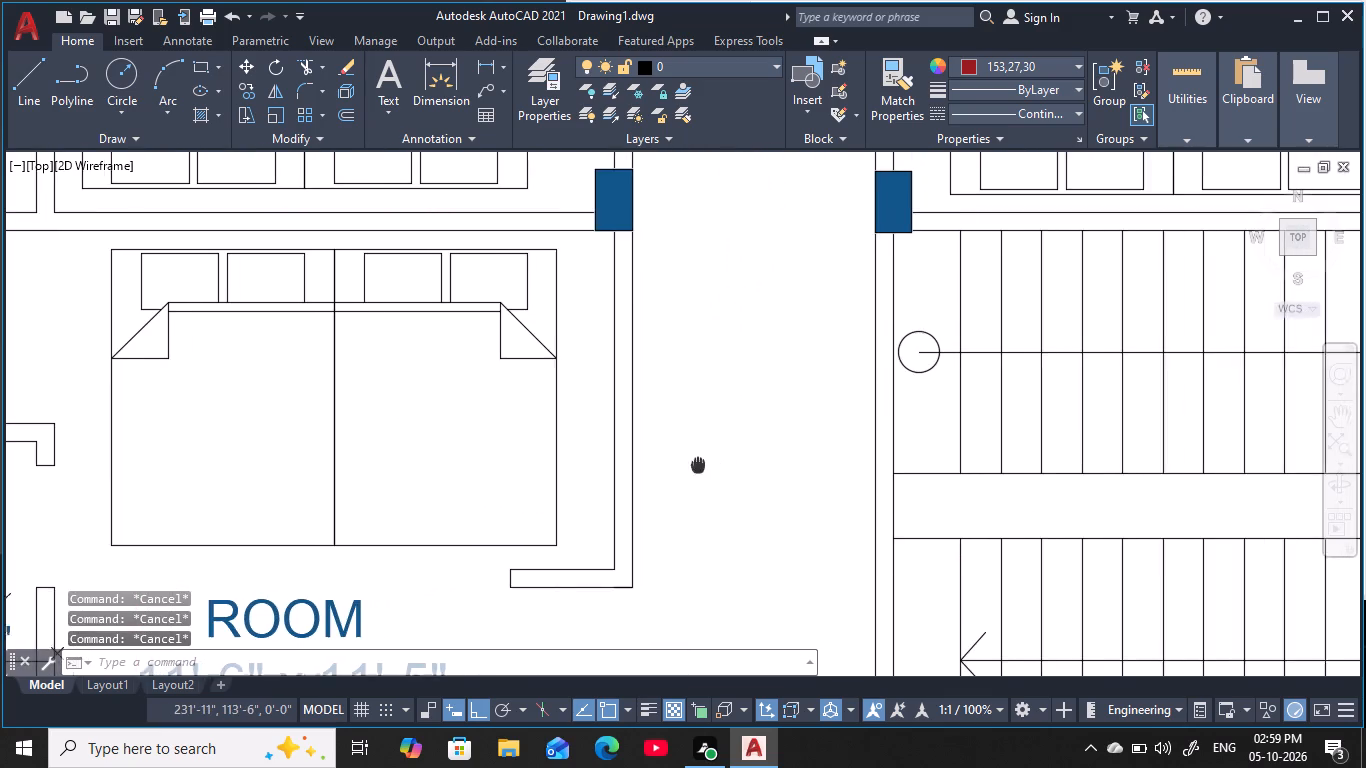
{"action": "key", "text": "Escape"}
{"action": "middle_click_drag", "start_coordinate": [697, 465], "coordinate": [694, 466]}
{"action": "scroll", "coordinate": [693, 466], "scroll_direction": "down", "scroll_amount": 1}
{"action": "key", "text": "Escape"}
{"action": "type", "text": "TR"}
{"action": "key", "text": "space"}
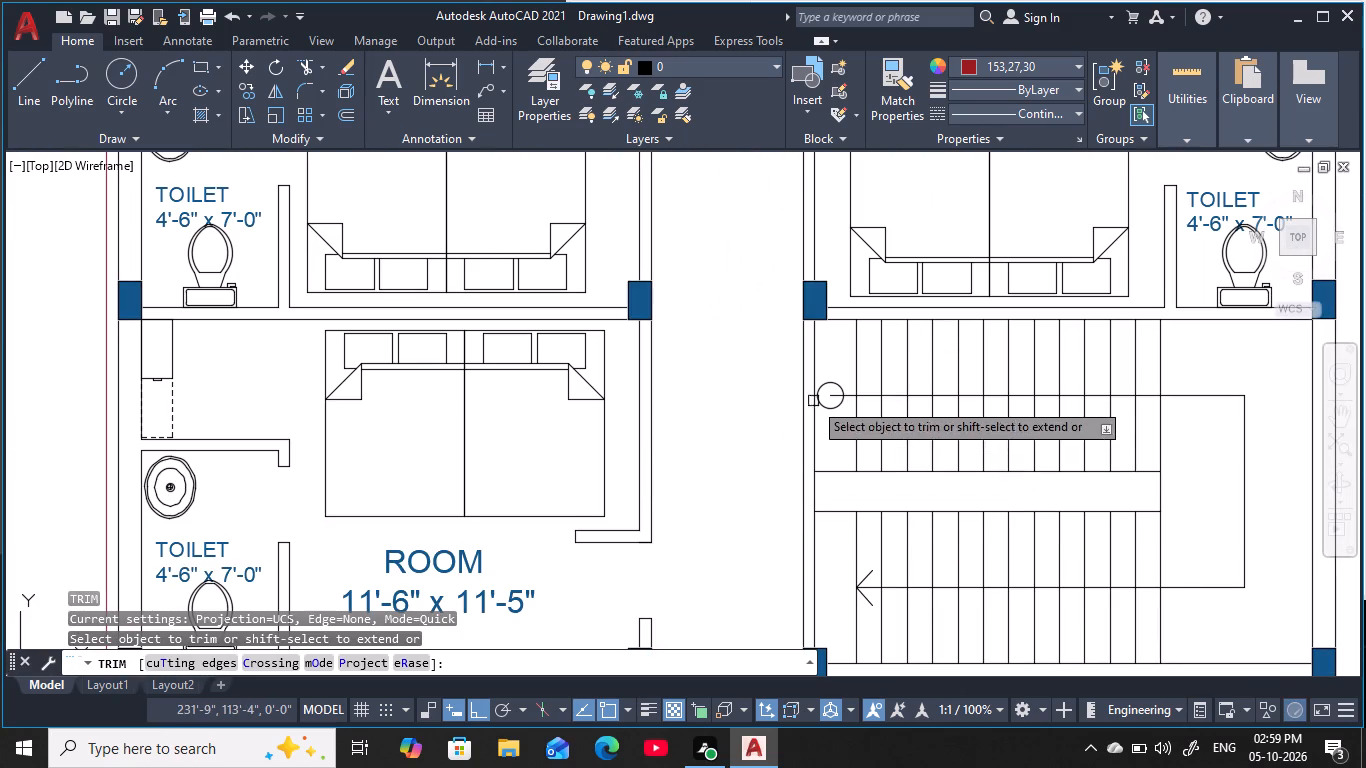
{"action": "left_click", "coordinate": [836, 357]}
{"action": "left_click", "coordinate": [783, 367]}
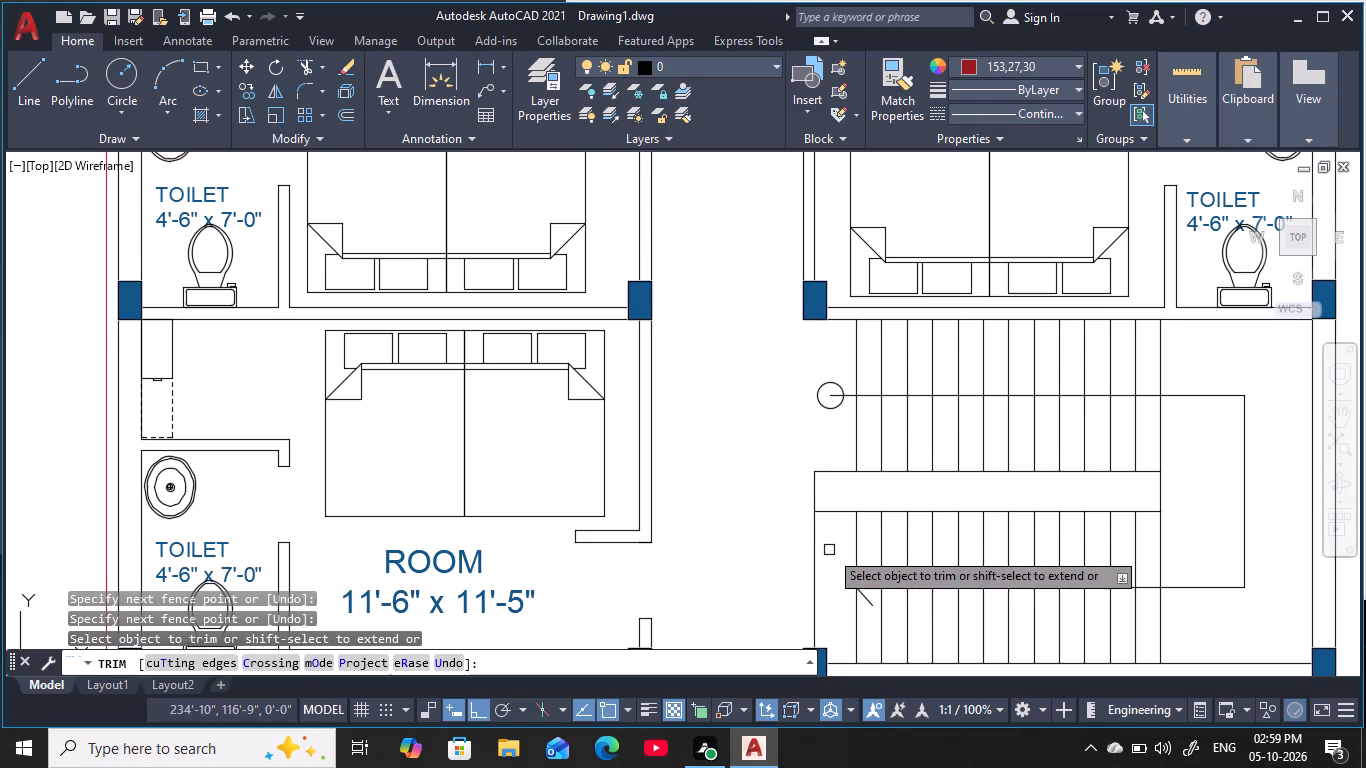
{"action": "middle_click_drag", "start_coordinate": [829, 549], "coordinate": [828, 398]}
{"action": "left_click_drag", "start_coordinate": [827, 401], "coordinate": [818, 406]}
{"action": "left_click", "coordinate": [784, 426]}
{"action": "scroll", "coordinate": [784, 427], "scroll_direction": "down", "scroll_amount": 1}
{"action": "middle_click_drag", "start_coordinate": [784, 427], "coordinate": [788, 443]}
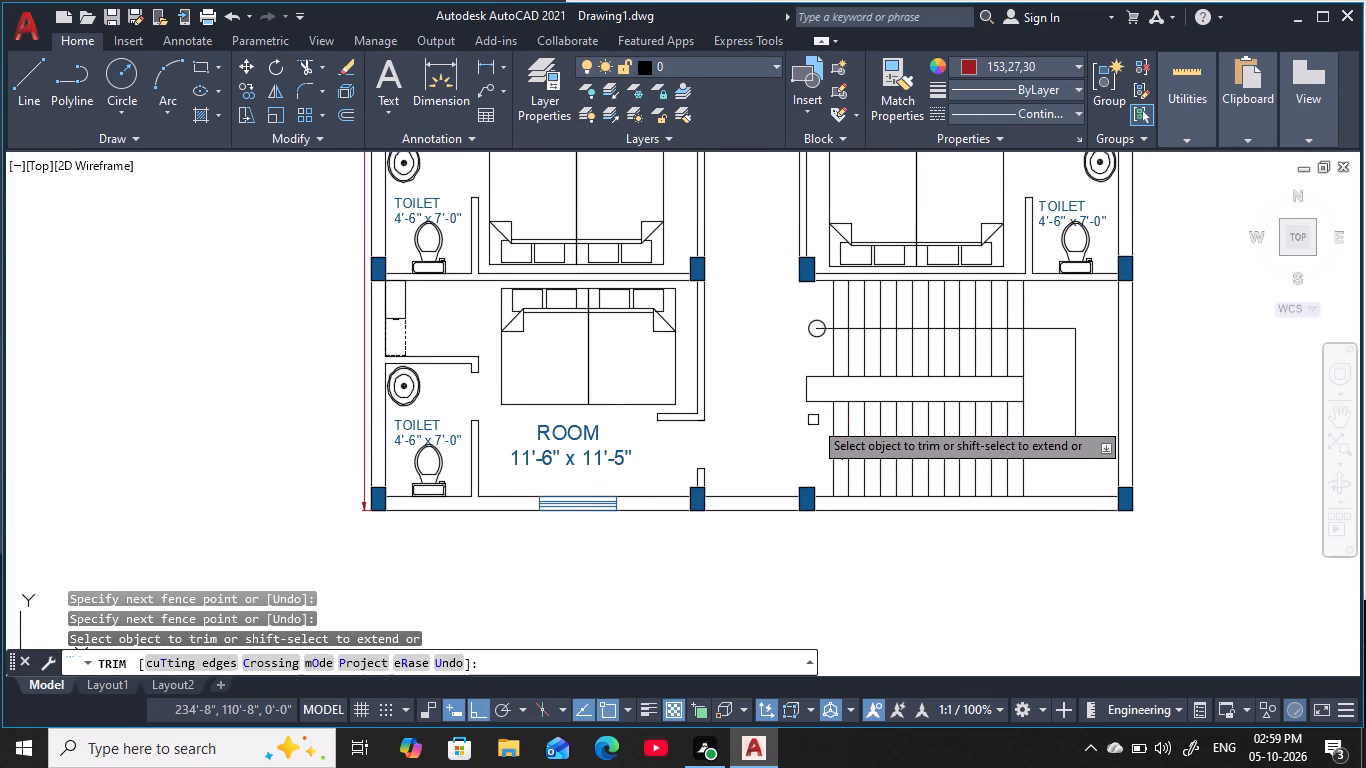
{"action": "scroll", "coordinate": [819, 399], "scroll_direction": "up", "scroll_amount": 1}
{"action": "key", "text": "Escape"}
{"action": "key", "text": "Escape"}
{"action": "key", "text": "Escape"}
{"action": "key", "text": "Escape"}
{"action": "key", "text": "Escape"}
{"action": "key", "text": "Escape"}
{"action": "key", "text": "Escape"}
{"action": "key", "text": "Escape"}
{"action": "key", "text": "Escape"}
{"action": "key", "text": "Escape"}
{"action": "key", "text": "Escape"}
{"action": "key", "text": "Escape"}
{"action": "key", "text": "Escape"}
{"action": "key", "text": "Escape"}
{"action": "key", "text": "Escape"}
{"action": "key", "text": "Escape"}
{"action": "key", "text": "Escape"}
{"action": "key", "text": "Escape"}
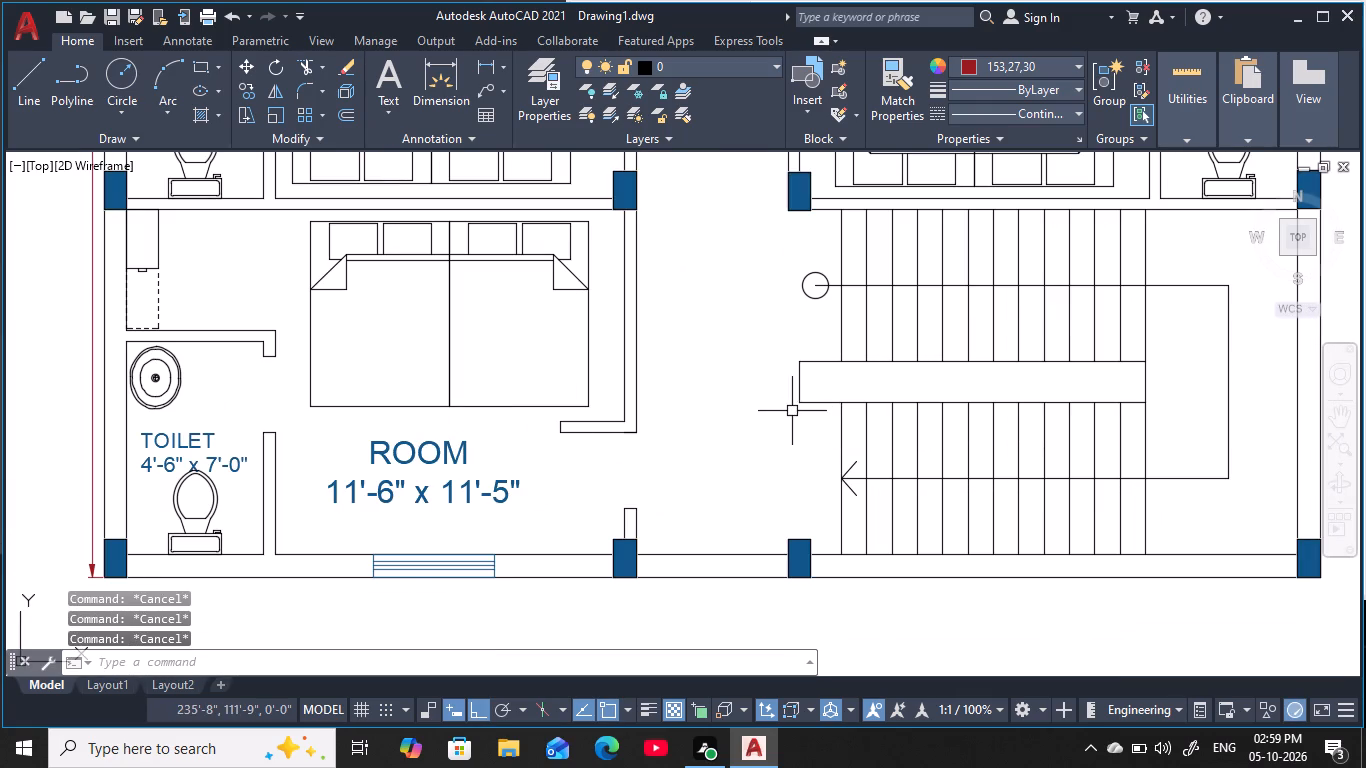
Extend the westernmost tread line of the northern stair flight south across the central divider.
{"action": "key", "text": "e"}
{"action": "key", "text": "x"}
{"action": "key", "text": "space"}
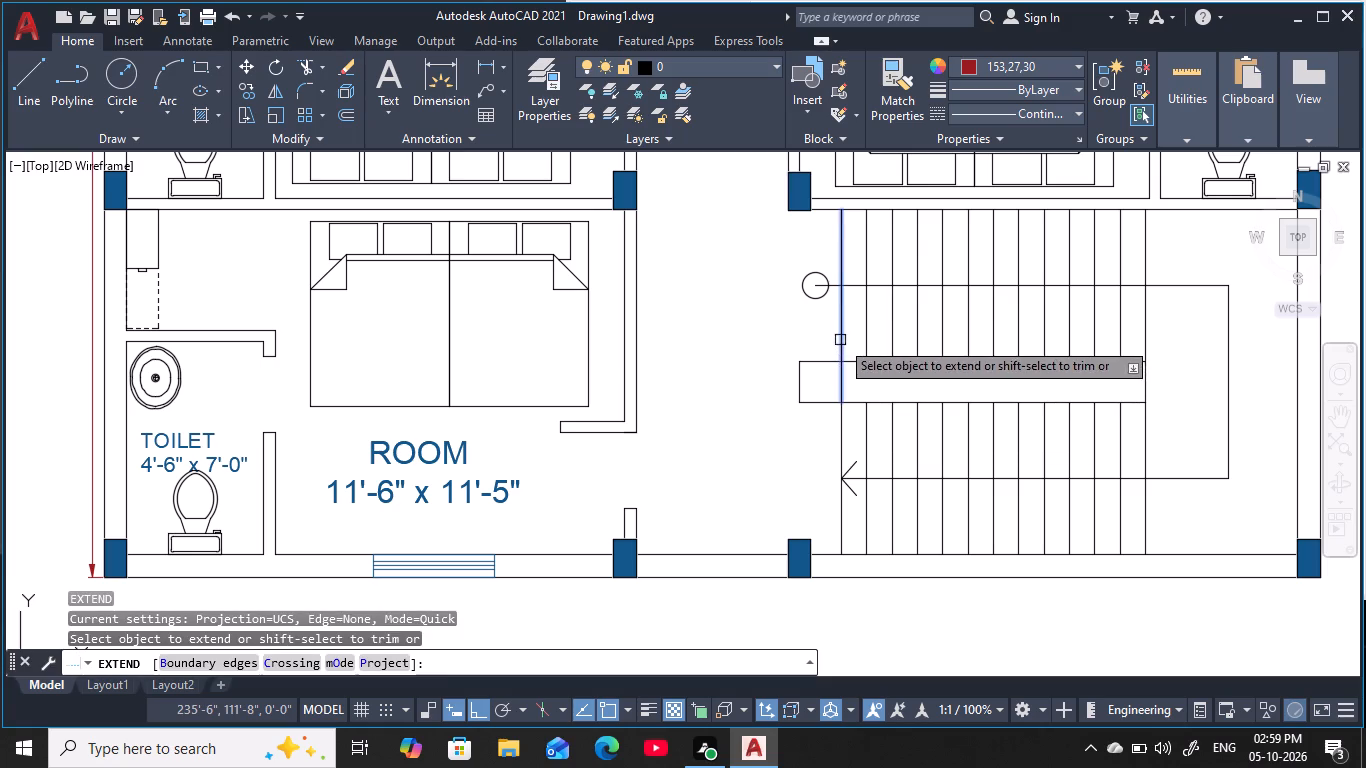
{"action": "left_click", "coordinate": [840, 339]}
{"action": "key", "text": "Escape"}
{"action": "key", "text": "Escape"}
{"action": "key", "text": "Escape"}
{"action": "key", "text": "Escape"}
{"action": "key", "text": "Escape"}
{"action": "key", "text": "Escape"}
Trim off the stair divider's west end that projects beyond the westernmost tread line, including its leftover end line.
{"action": "type", "text": "TR"}
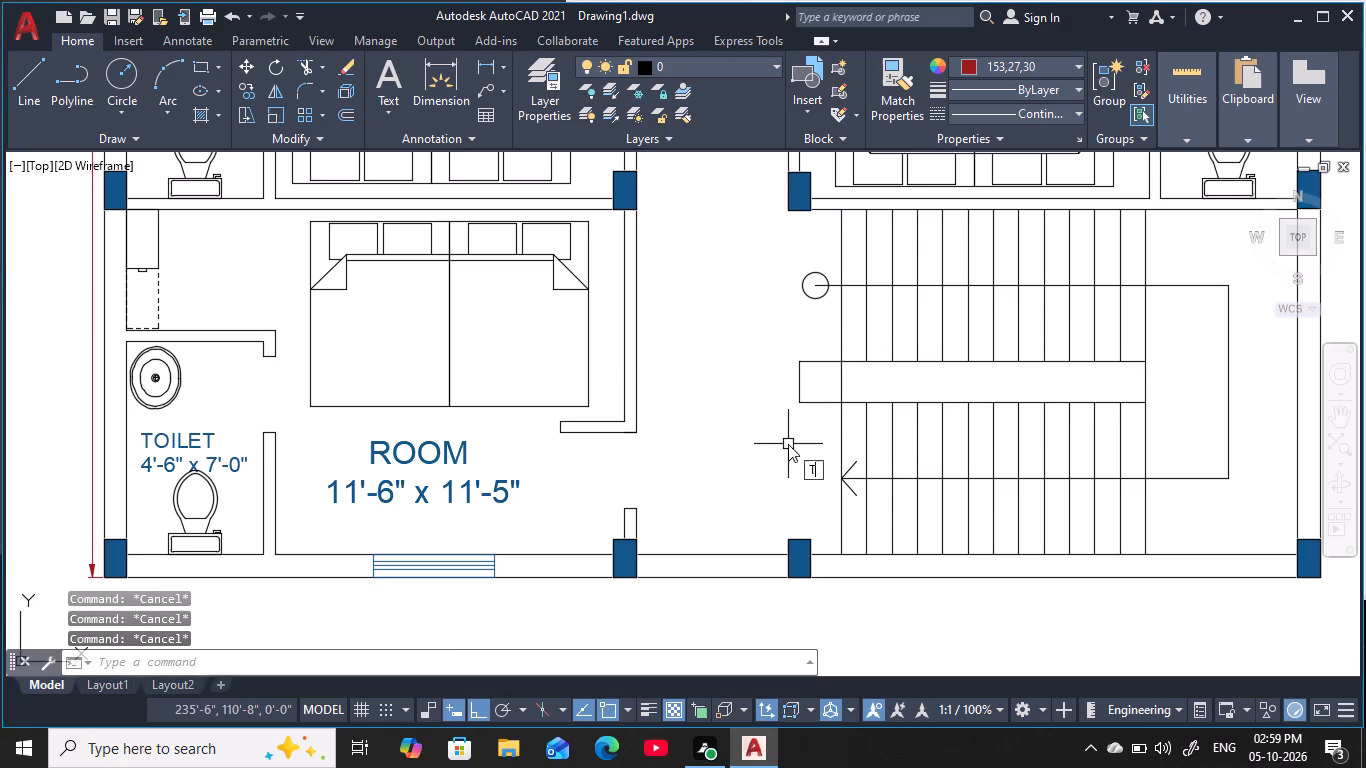
{"action": "key", "text": "space"}
{"action": "left_click", "coordinate": [821, 425]}
{"action": "left_click", "coordinate": [808, 325]}
{"action": "left_click", "coordinate": [821, 373]}
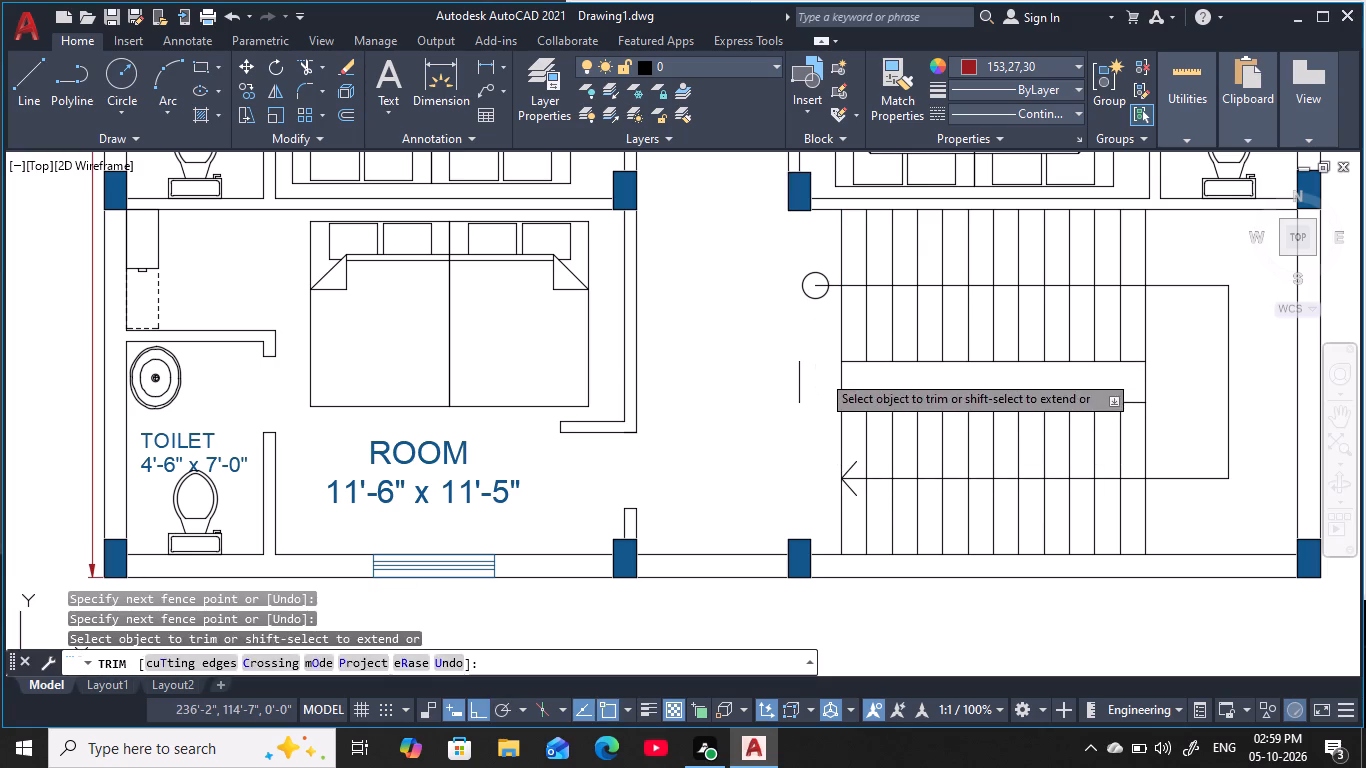
{"action": "left_click", "coordinate": [781, 392]}
{"action": "key", "text": "Escape"}
{"action": "scroll", "coordinate": [784, 410], "scroll_direction": "down", "scroll_amount": 1}
{"action": "key", "text": "Escape"}
{"action": "middle_click_drag", "start_coordinate": [784, 410], "coordinate": [783, 423]}
{"action": "key", "text": "Escape"}
{"action": "key", "text": "Escape"}
{"action": "key", "text": "Escape"}
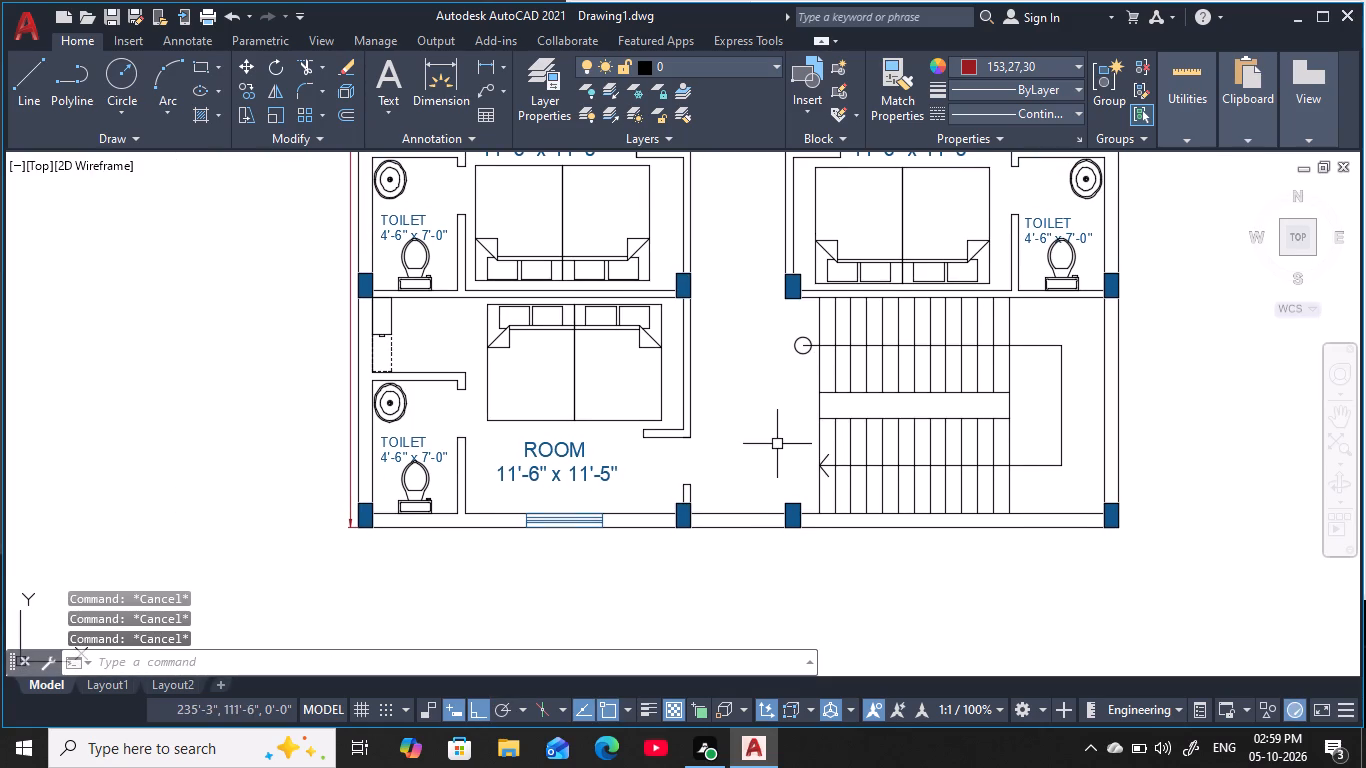
{"action": "key", "text": "Escape"}
{"action": "middle_click_drag", "start_coordinate": [777, 444], "coordinate": [789, 459]}
{"action": "key", "text": "Escape"}
{"action": "key", "text": "Escape"}
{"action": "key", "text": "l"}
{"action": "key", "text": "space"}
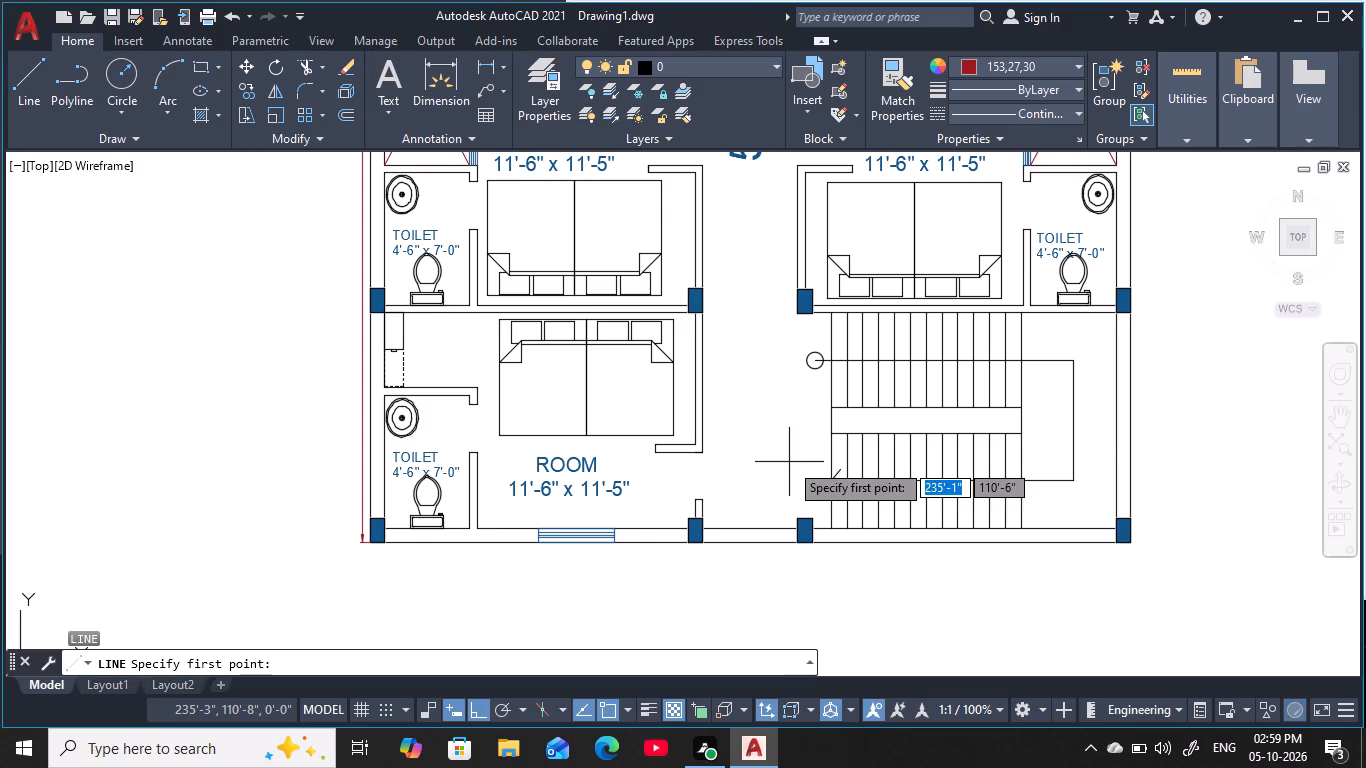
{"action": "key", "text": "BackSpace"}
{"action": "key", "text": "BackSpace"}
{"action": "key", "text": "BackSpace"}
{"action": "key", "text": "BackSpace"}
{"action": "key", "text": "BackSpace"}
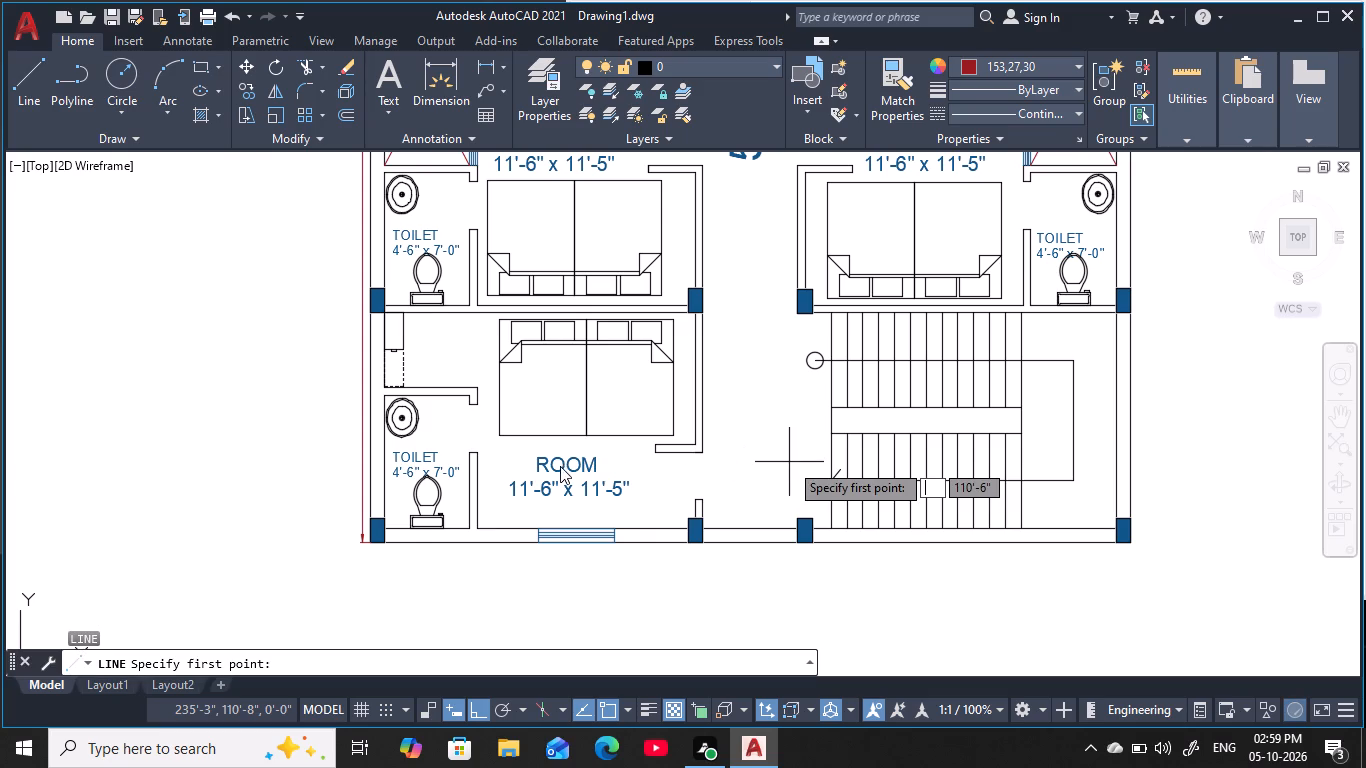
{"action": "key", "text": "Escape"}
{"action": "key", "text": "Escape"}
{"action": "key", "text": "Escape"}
Copy the 5'-0" WIDE PASSAGE label to the corridor's south end, beside the staircase.
{"action": "middle_click_drag", "start_coordinate": [737, 304], "coordinate": [726, 396]}
{"action": "key", "text": "Escape"}
{"action": "key", "text": "Escape"}
{"action": "key", "text": "Escape"}
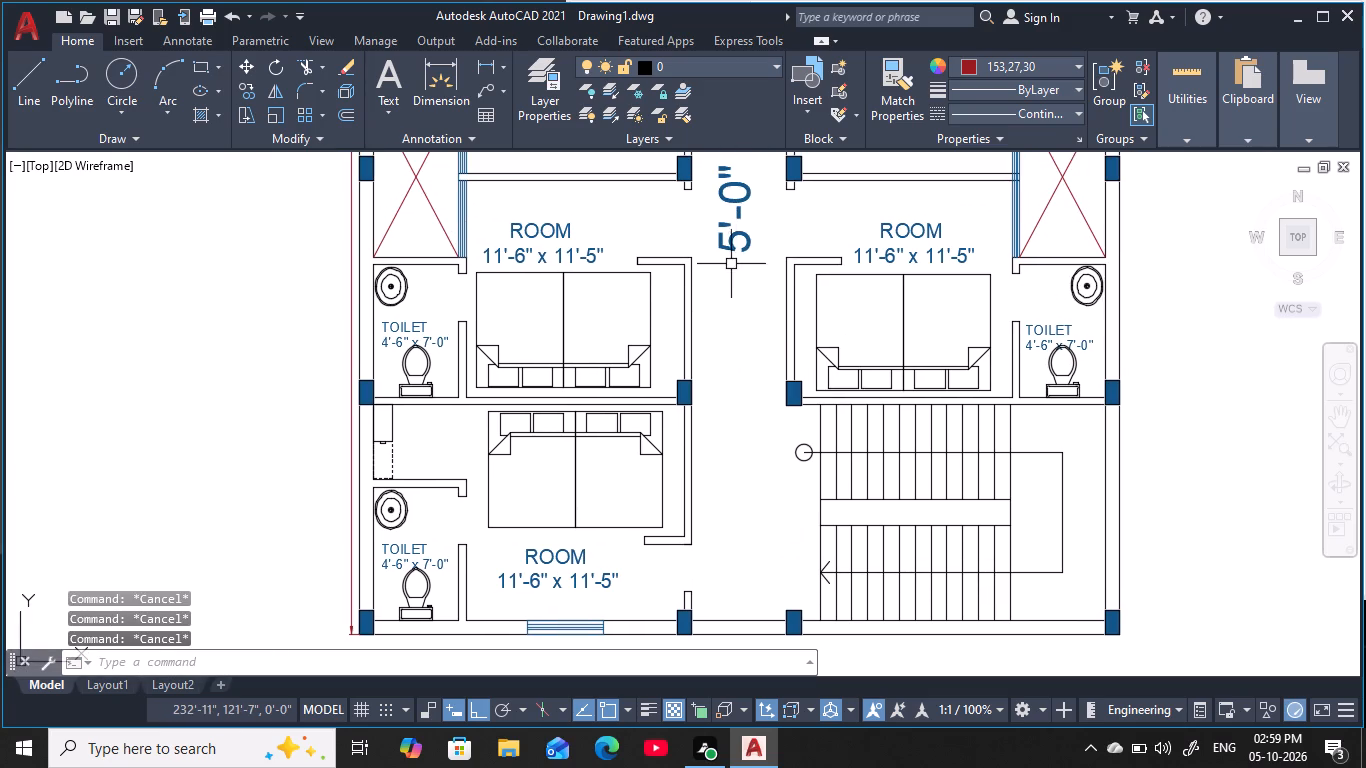
{"action": "left_click", "coordinate": [744, 241]}
{"action": "scroll", "coordinate": [733, 331], "scroll_direction": "down", "scroll_amount": 2}
{"action": "middle_click_drag", "start_coordinate": [736, 342], "coordinate": [734, 365]}
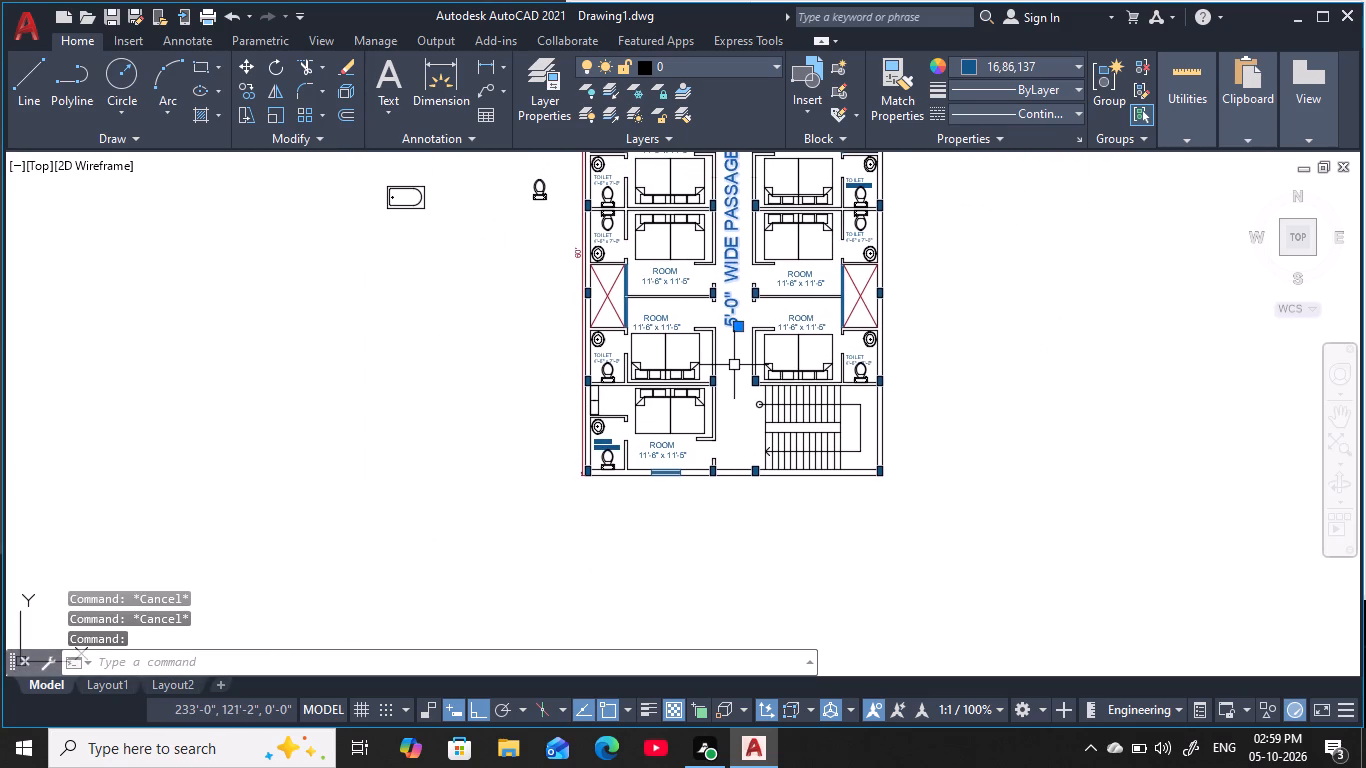
{"action": "type", "text": "CO"}
{"action": "key", "text": "space"}
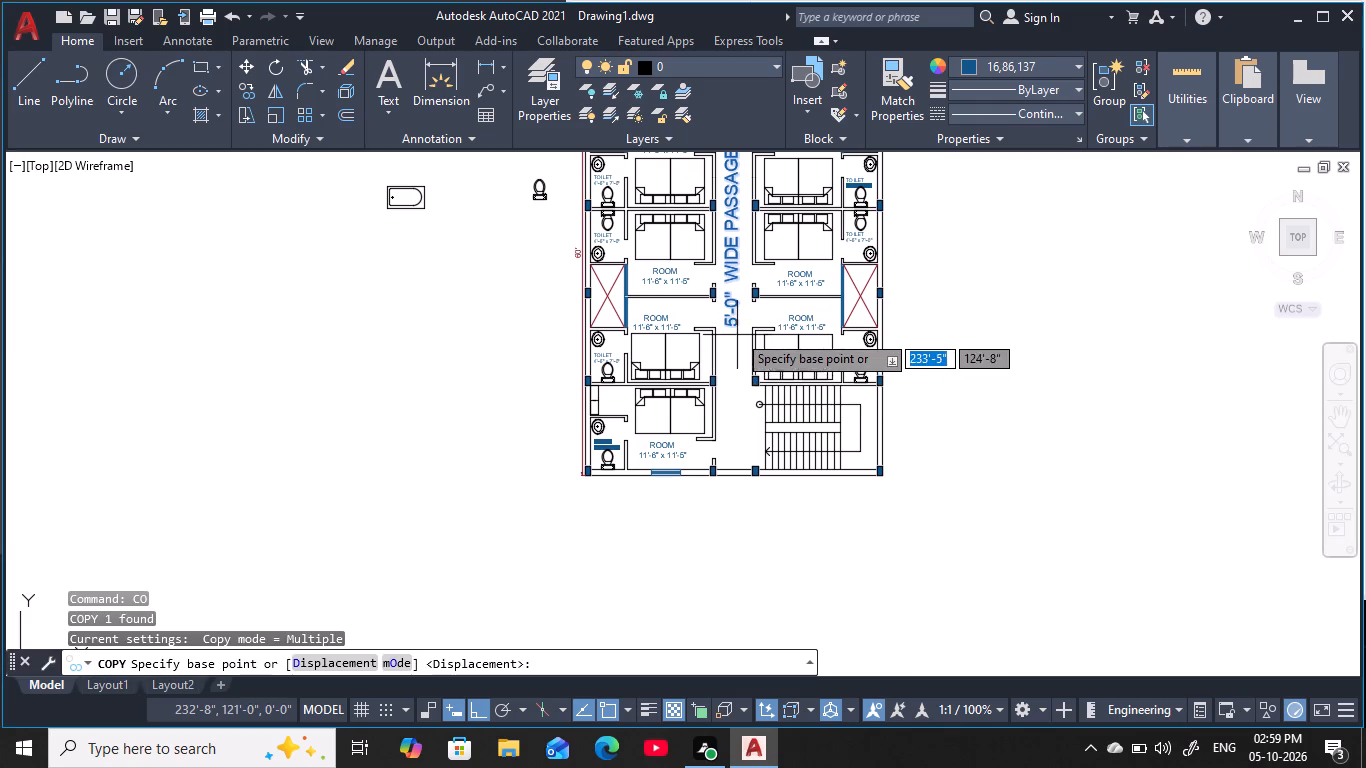
{"action": "left_click", "coordinate": [736, 314]}
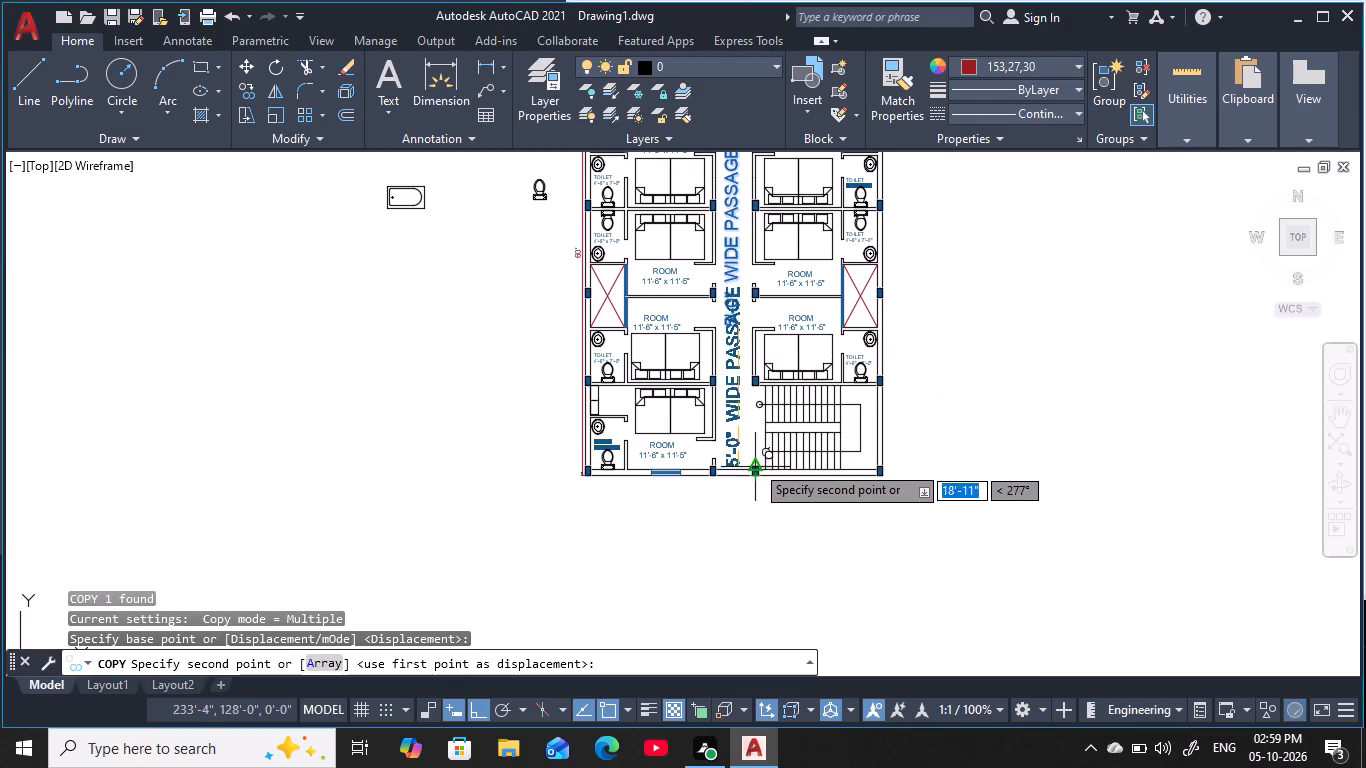
{"action": "left_click", "coordinate": [754, 458]}
{"action": "key", "text": "Escape"}
{"action": "key", "text": "Escape"}
{"action": "key", "text": "Escape"}
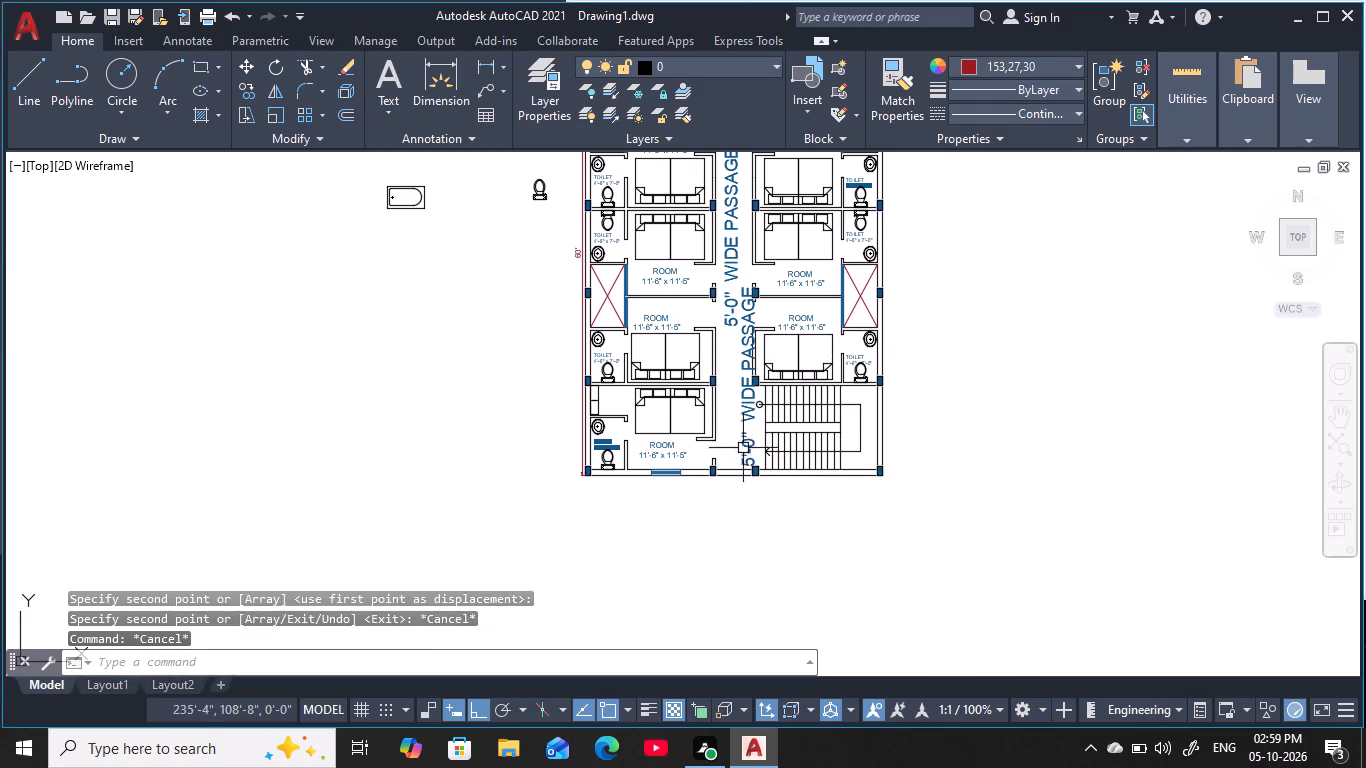
{"action": "key", "text": "Escape"}
{"action": "key", "text": "Escape"}
{"action": "key", "text": "Escape"}
{"action": "key", "text": "Escape"}
Change the text of the copied passage label beside the staircase to LOBBY.
{"action": "left_click", "coordinate": [748, 420]}
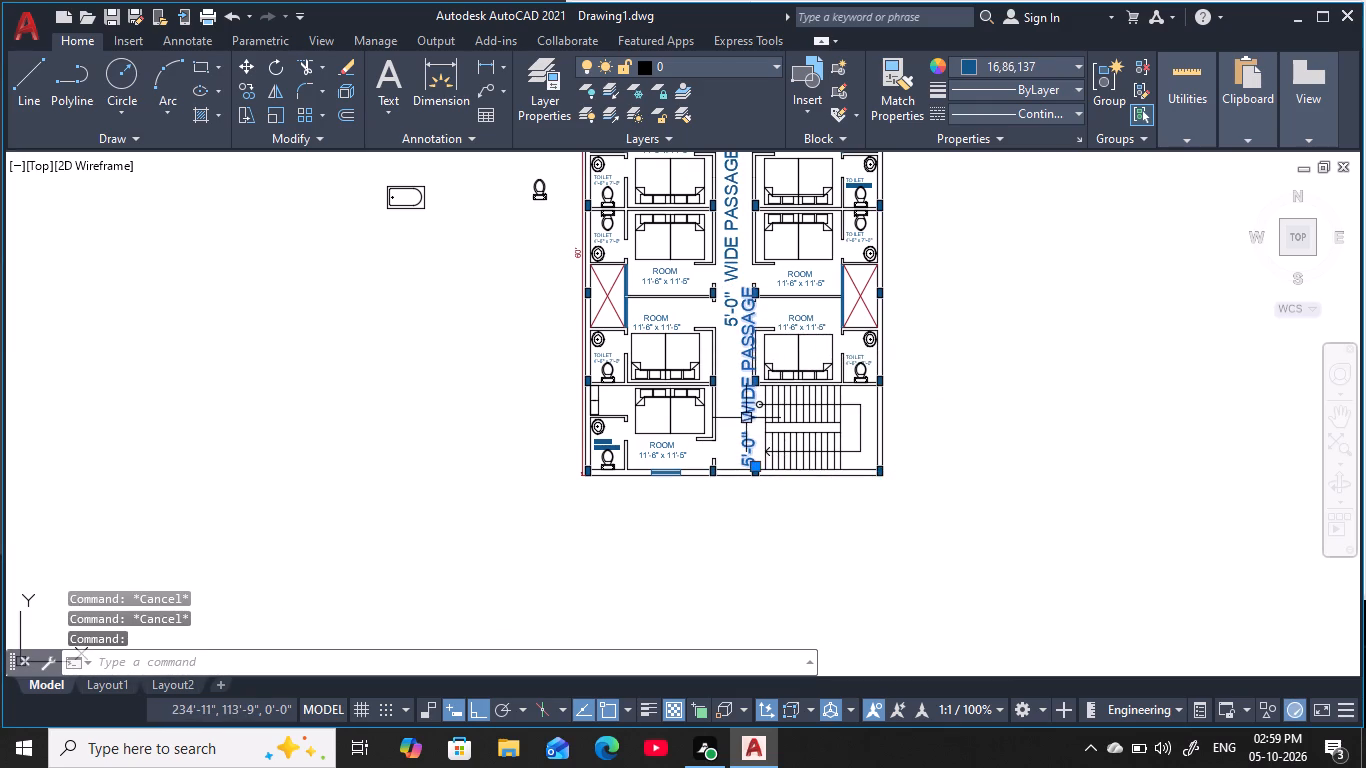
{"action": "double_click", "coordinate": [747, 418]}
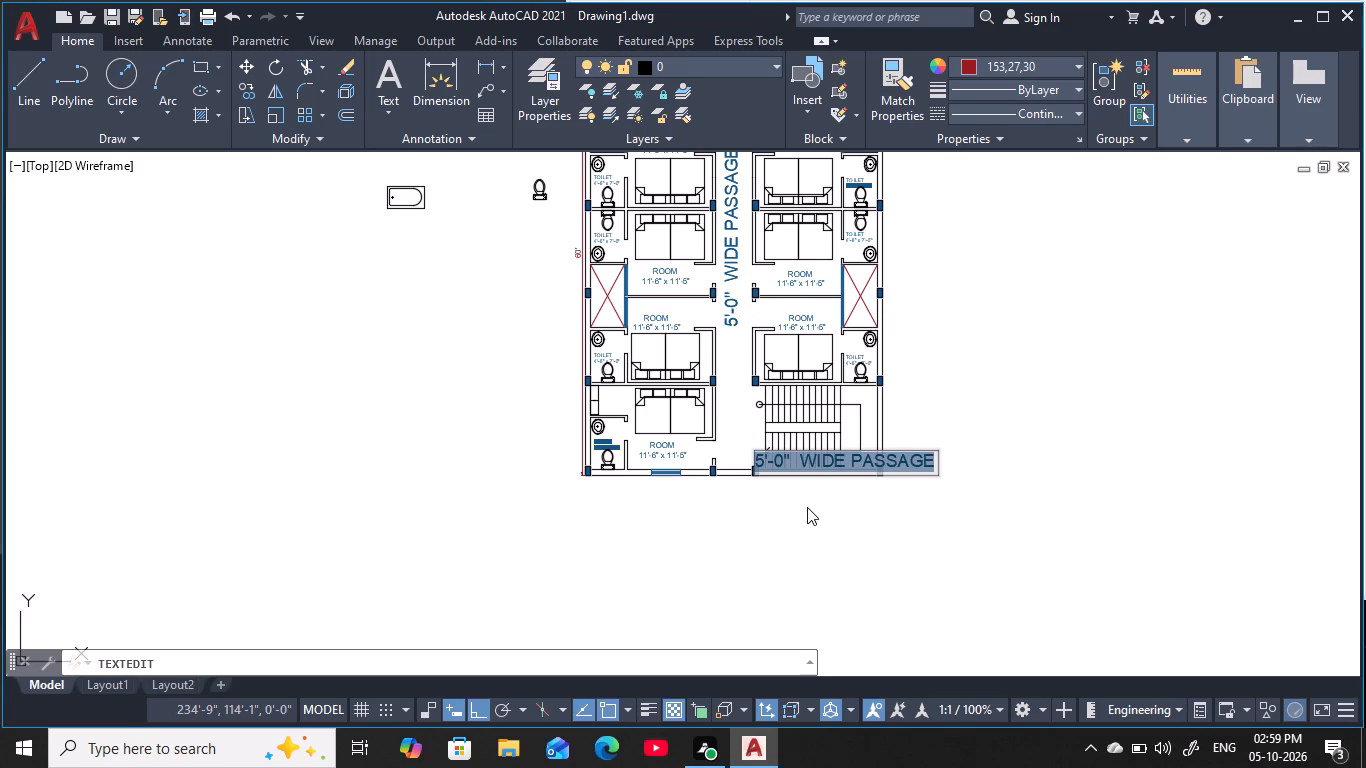
{"action": "type", "text": "LO"}
{"action": "type", "text": "BBY"}
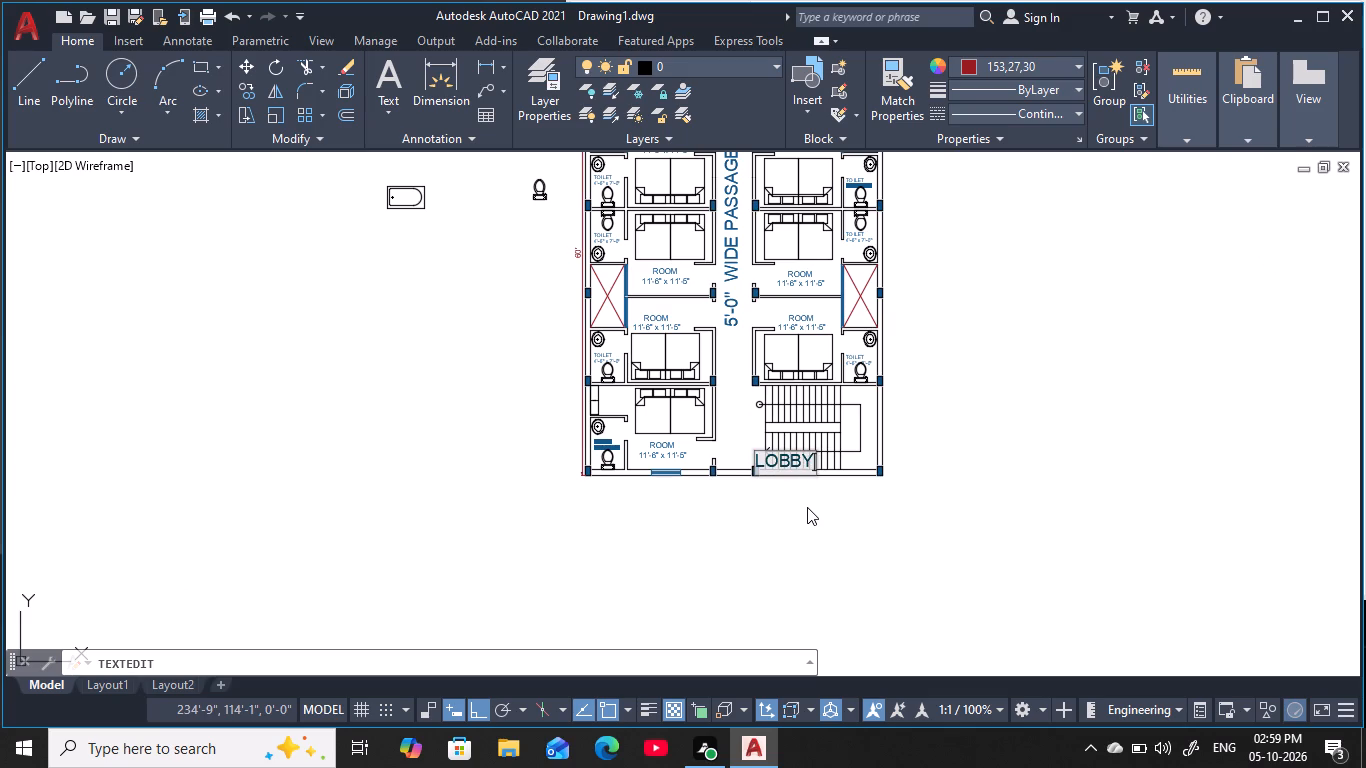
{"action": "key", "text": "space"}
{"action": "key", "text": "Return"}
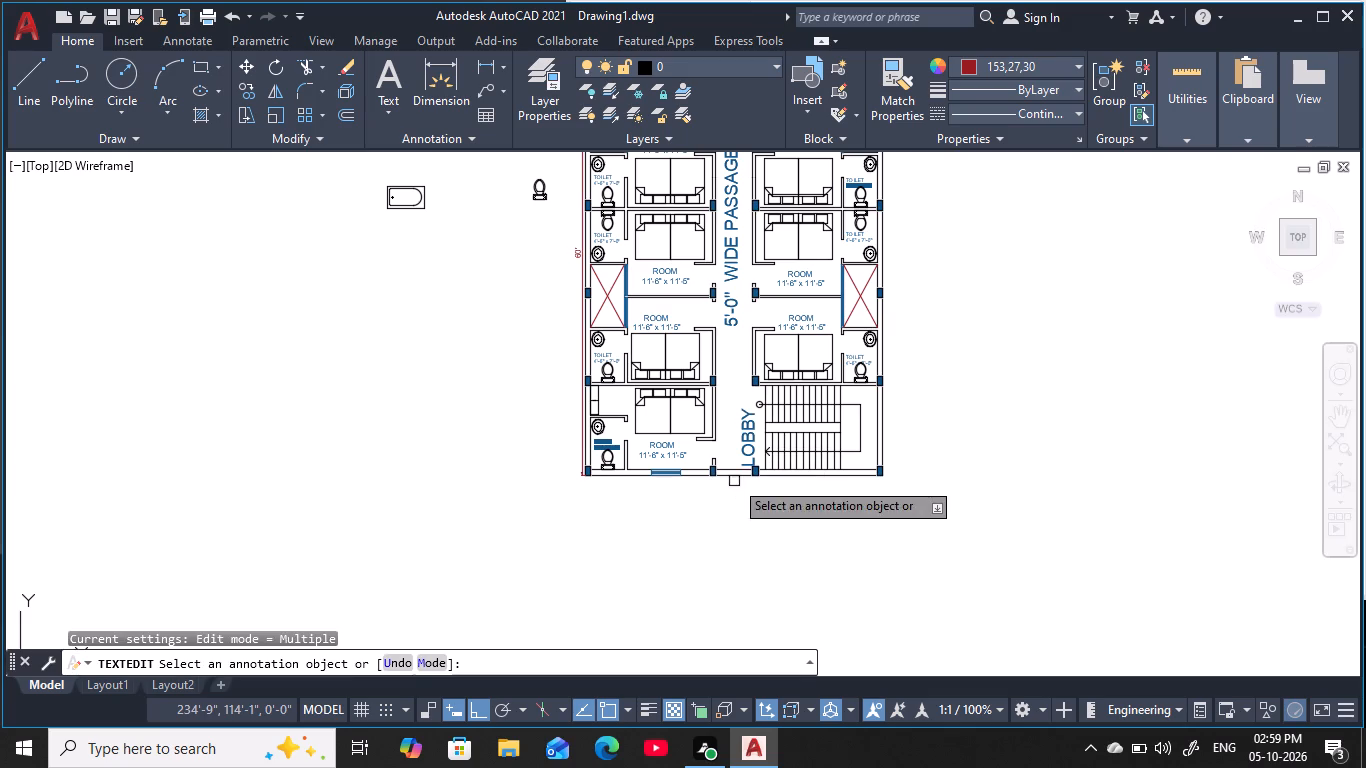
{"action": "key", "text": "Escape"}
{"action": "key", "text": "Escape"}
{"action": "key", "text": "Escape"}
{"action": "key", "text": "Escape"}
{"action": "key", "text": "Escape"}
{"action": "key", "text": "Escape"}
Move the LOBBY label west, off the column by the staircase and into the corridor, with Ortho off.
{"action": "left_click", "coordinate": [753, 449]}
{"action": "key", "text": "m"}
{"action": "key", "text": "space"}
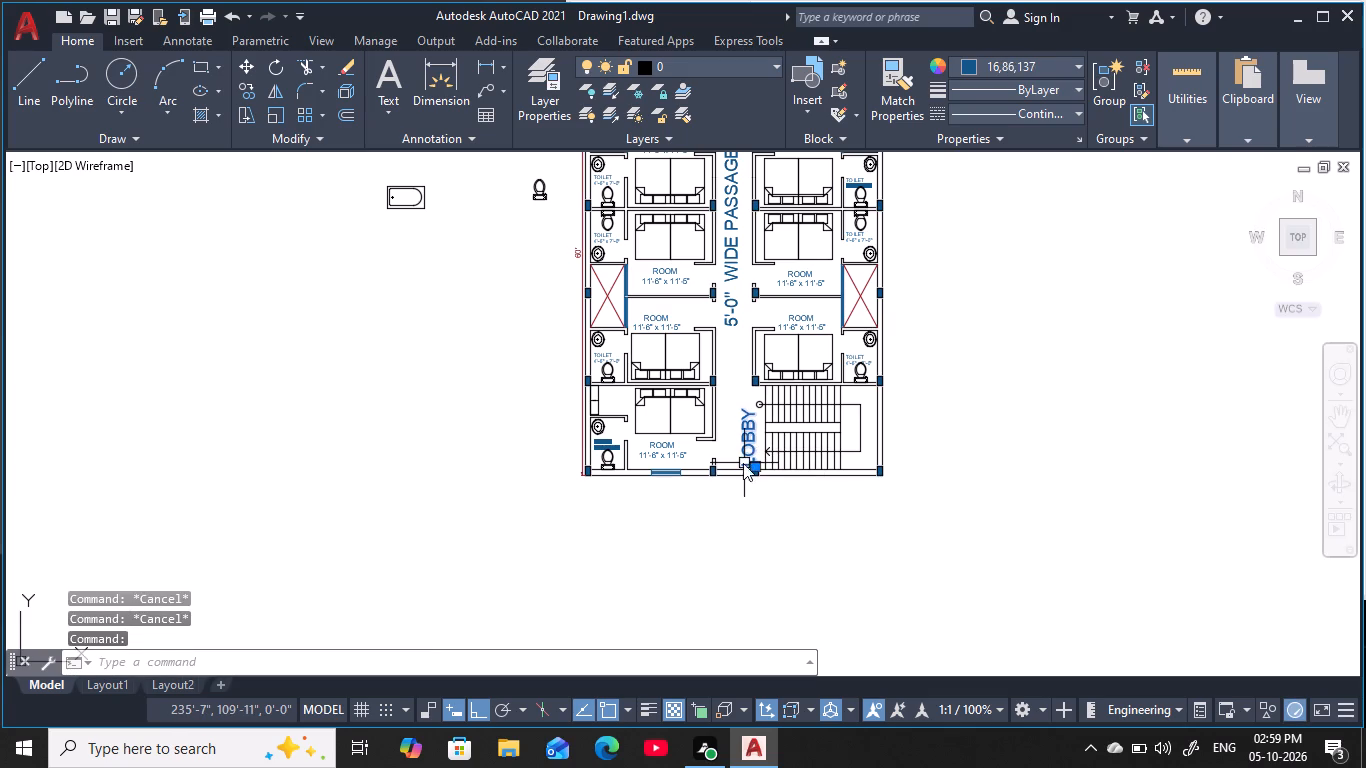
{"action": "left_click", "coordinate": [745, 463]}
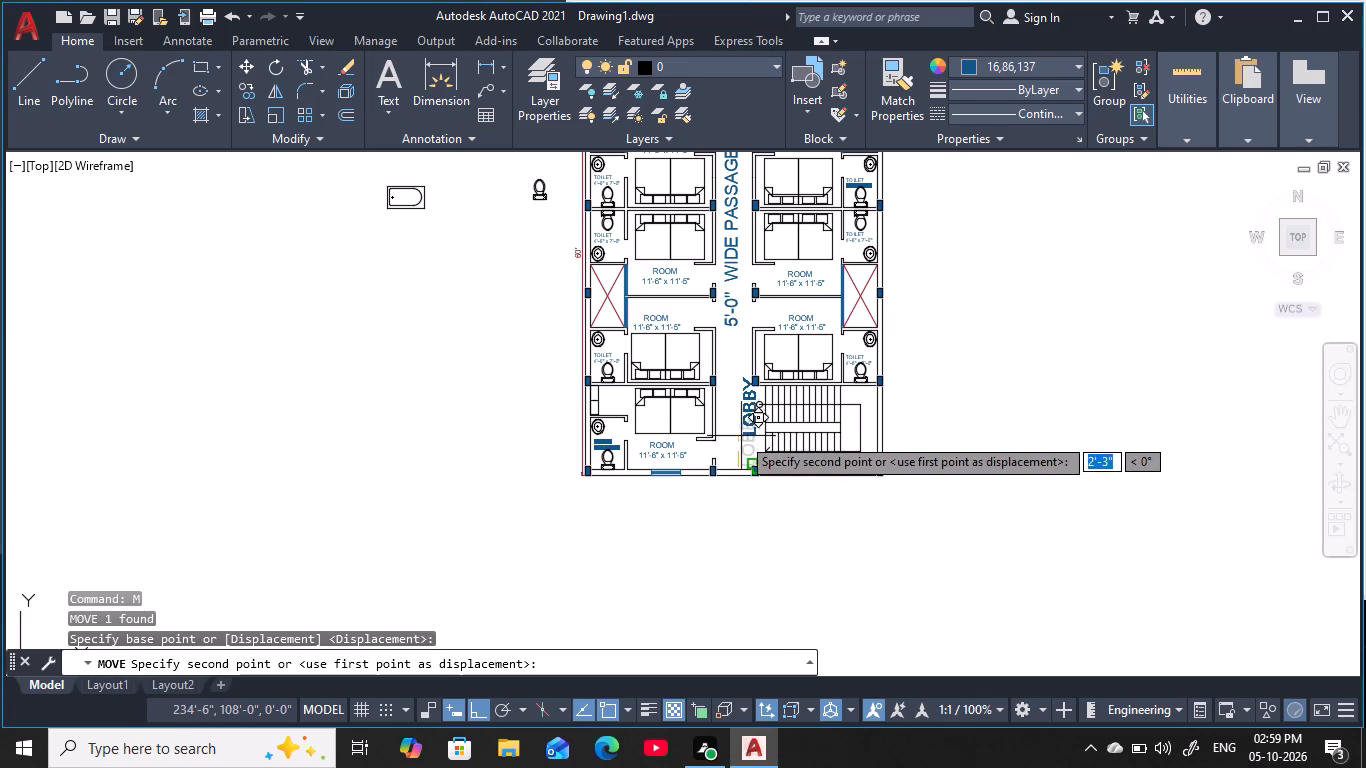
{"action": "key", "text": "F8"}
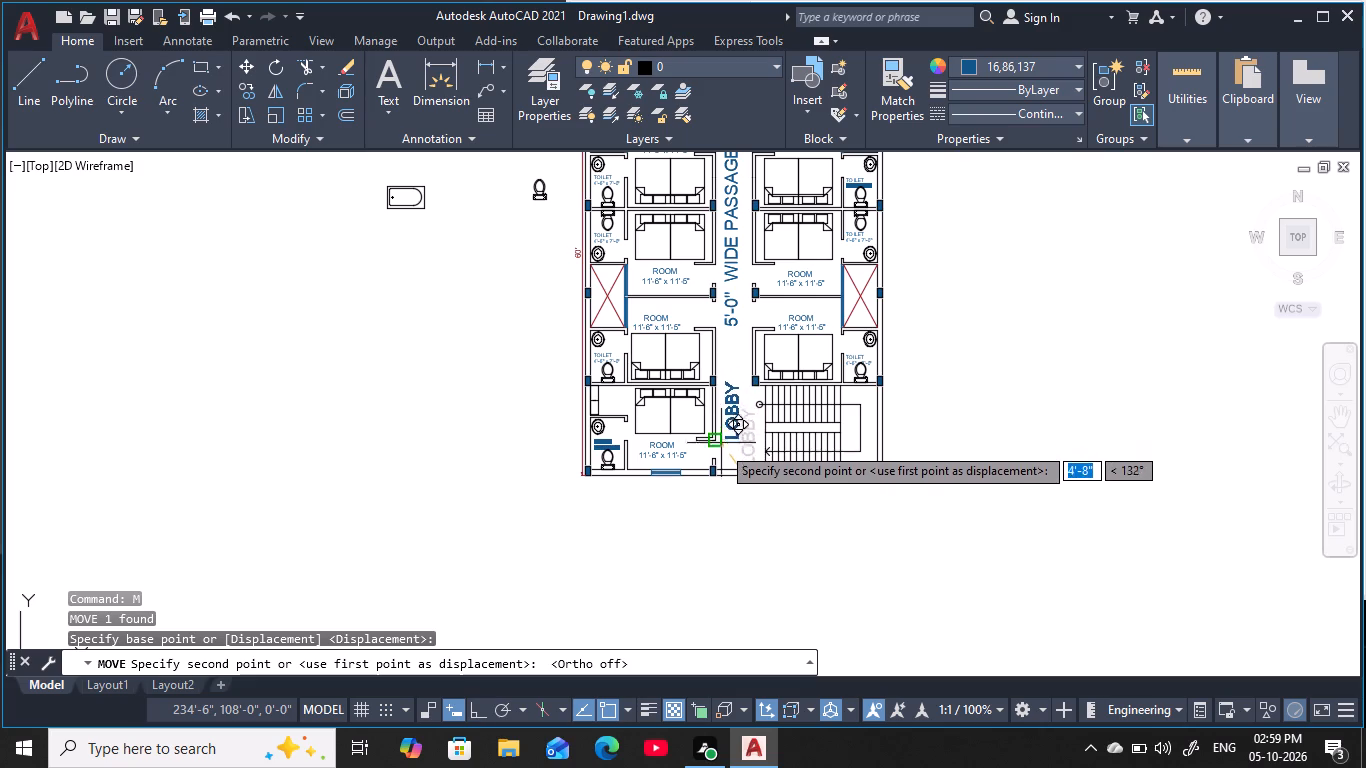
{"action": "left_click", "coordinate": [723, 452]}
{"action": "key", "text": "Escape"}
{"action": "key", "text": "Escape"}
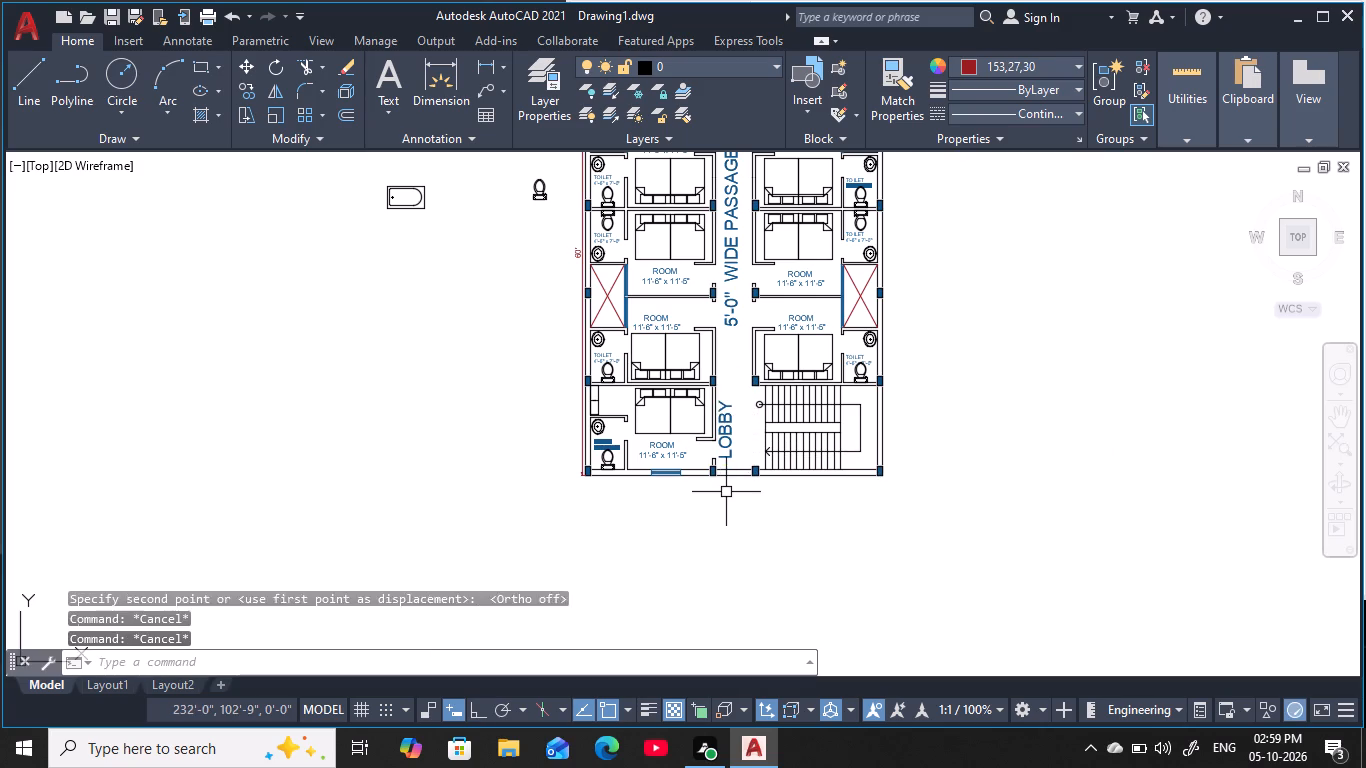
{"action": "key", "text": "Escape"}
{"action": "key", "text": "Escape"}
{"action": "key", "text": "Escape"}
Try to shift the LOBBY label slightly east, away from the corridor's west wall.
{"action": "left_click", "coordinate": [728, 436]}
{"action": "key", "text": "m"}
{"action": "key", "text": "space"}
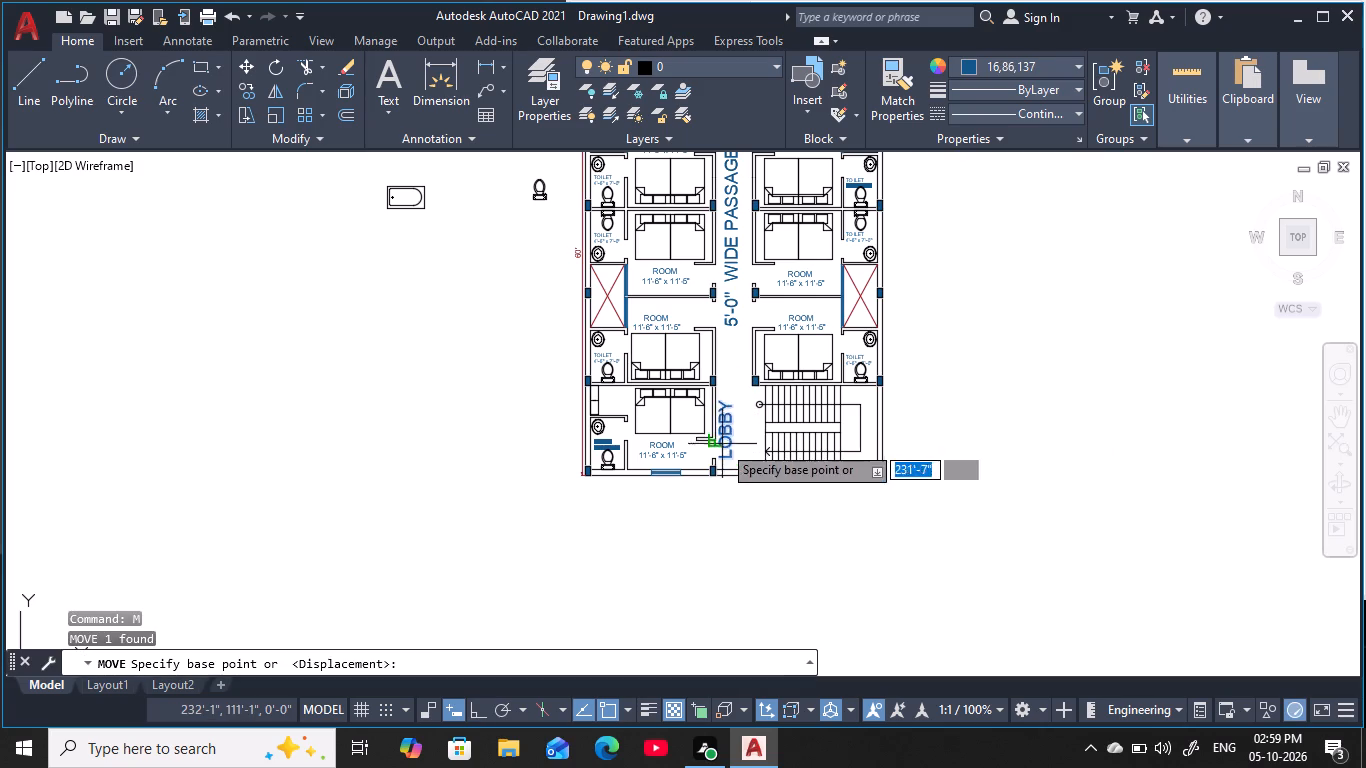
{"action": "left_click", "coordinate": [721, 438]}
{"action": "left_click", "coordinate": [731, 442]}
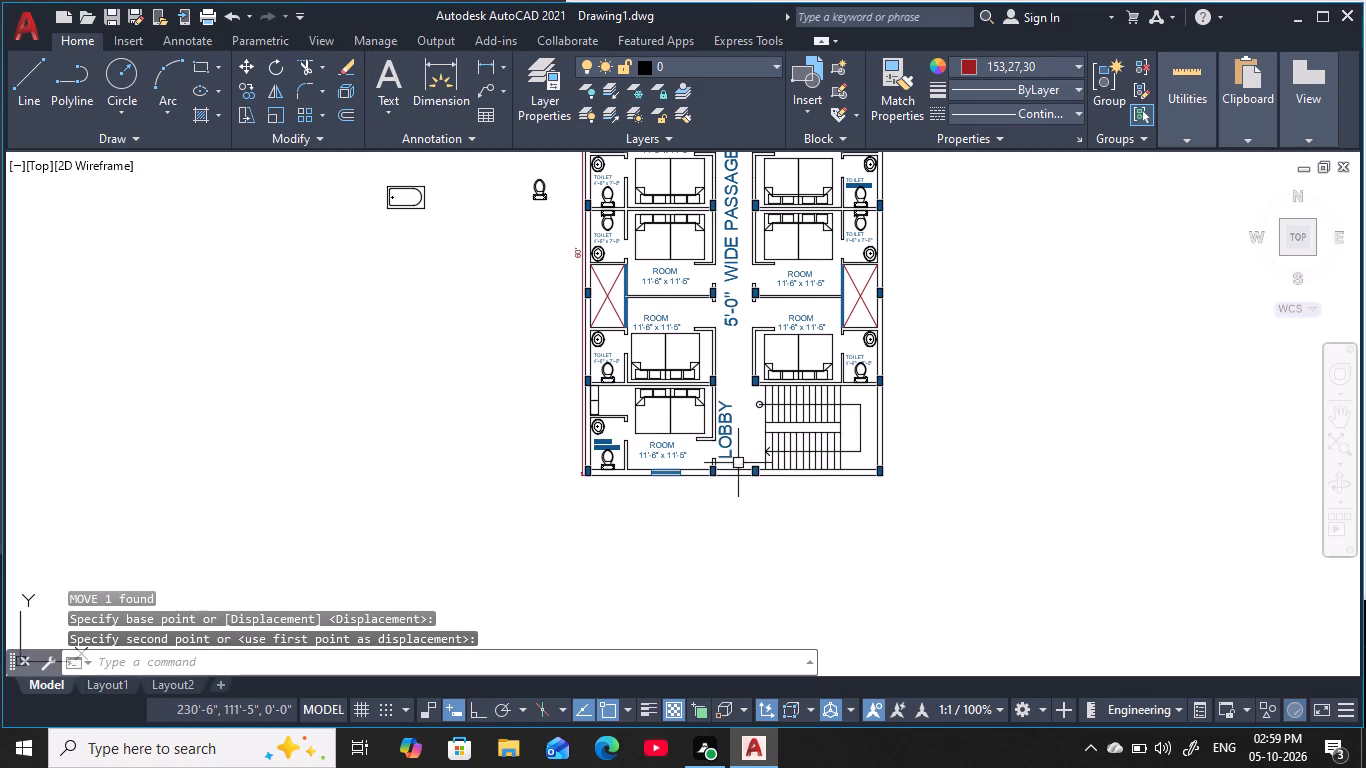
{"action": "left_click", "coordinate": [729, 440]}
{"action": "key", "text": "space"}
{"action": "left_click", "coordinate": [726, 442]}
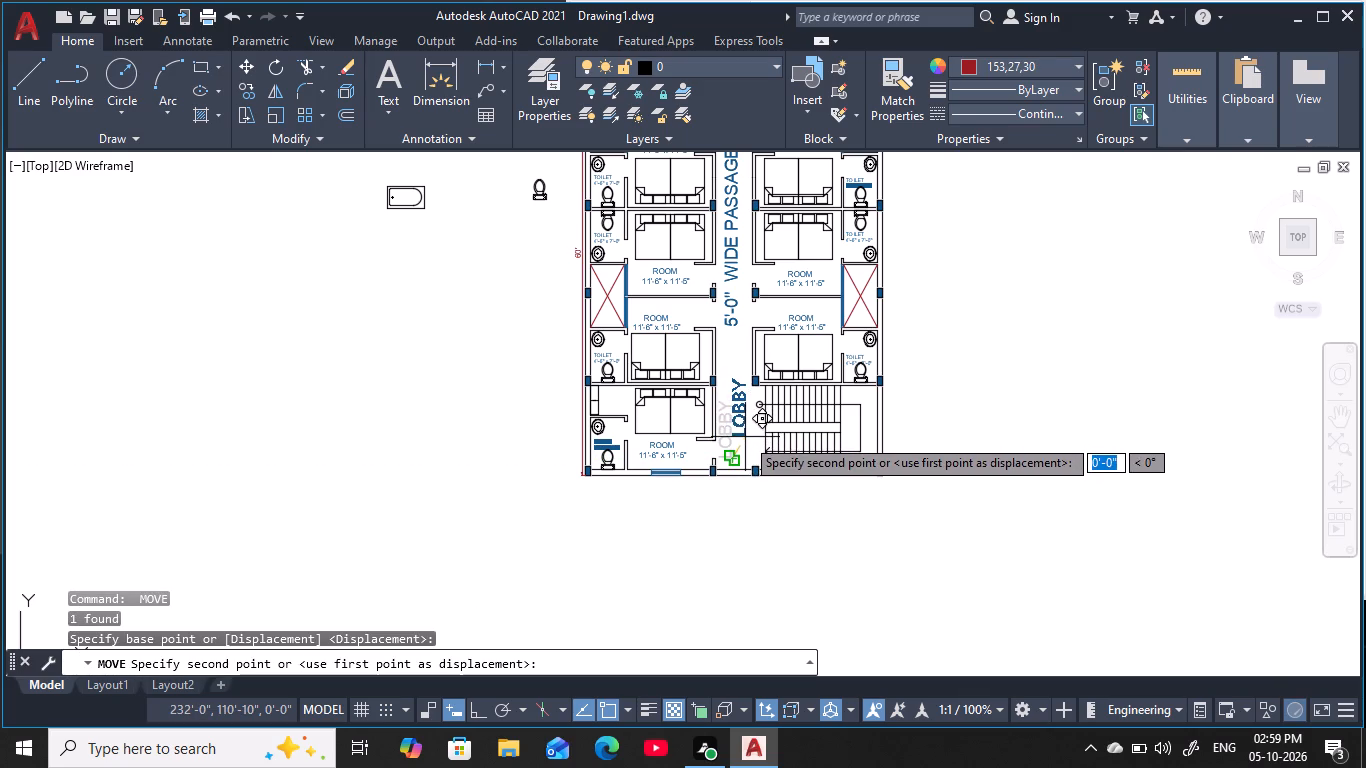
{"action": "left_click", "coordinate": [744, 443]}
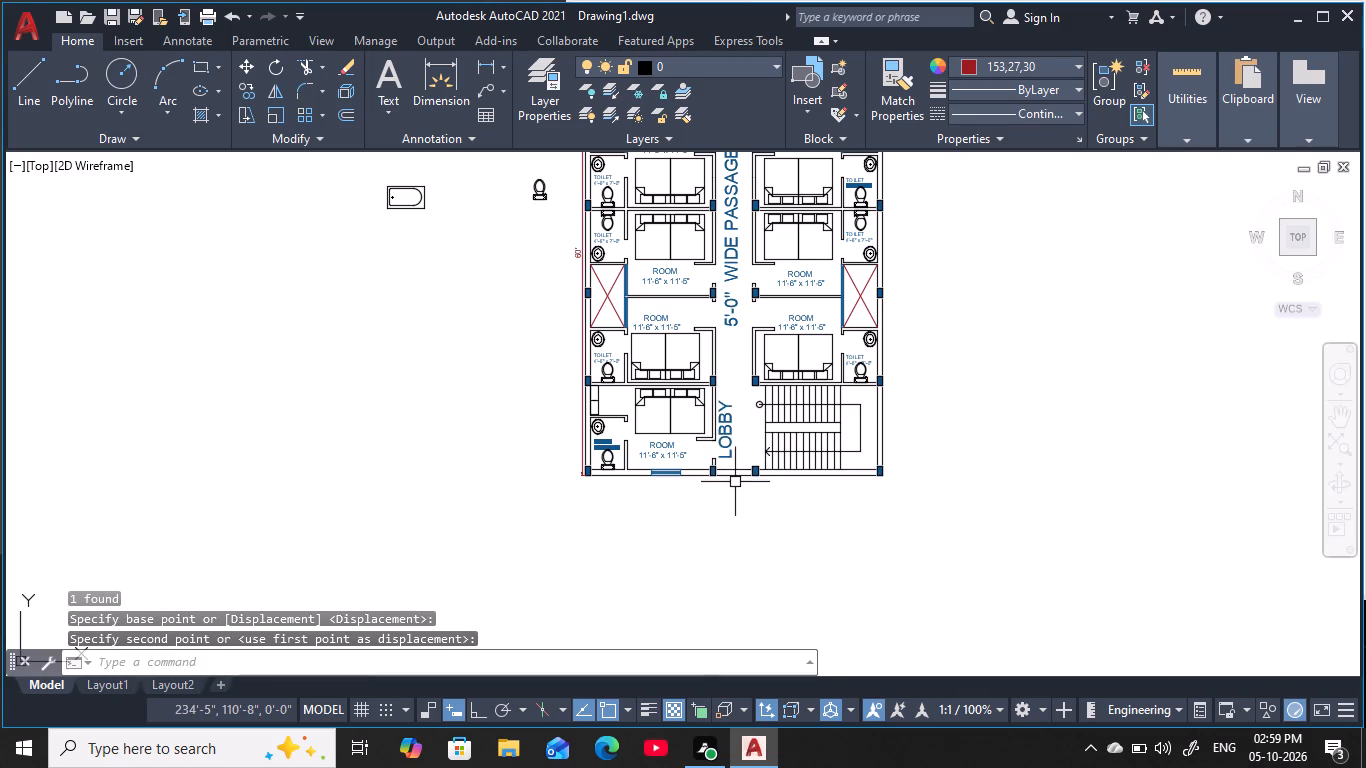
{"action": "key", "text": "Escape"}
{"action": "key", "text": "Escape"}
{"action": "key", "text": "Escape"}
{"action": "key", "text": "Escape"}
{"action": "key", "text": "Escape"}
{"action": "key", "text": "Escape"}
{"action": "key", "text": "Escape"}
Move the LOBBY label about 1'-6" east toward the middle of the corridor.
{"action": "scroll", "coordinate": [727, 448], "scroll_direction": "up", "scroll_amount": 3}
{"action": "middle_click_drag", "start_coordinate": [727, 446], "coordinate": [748, 476]}
{"action": "key", "text": "Escape"}
{"action": "key", "text": "Escape"}
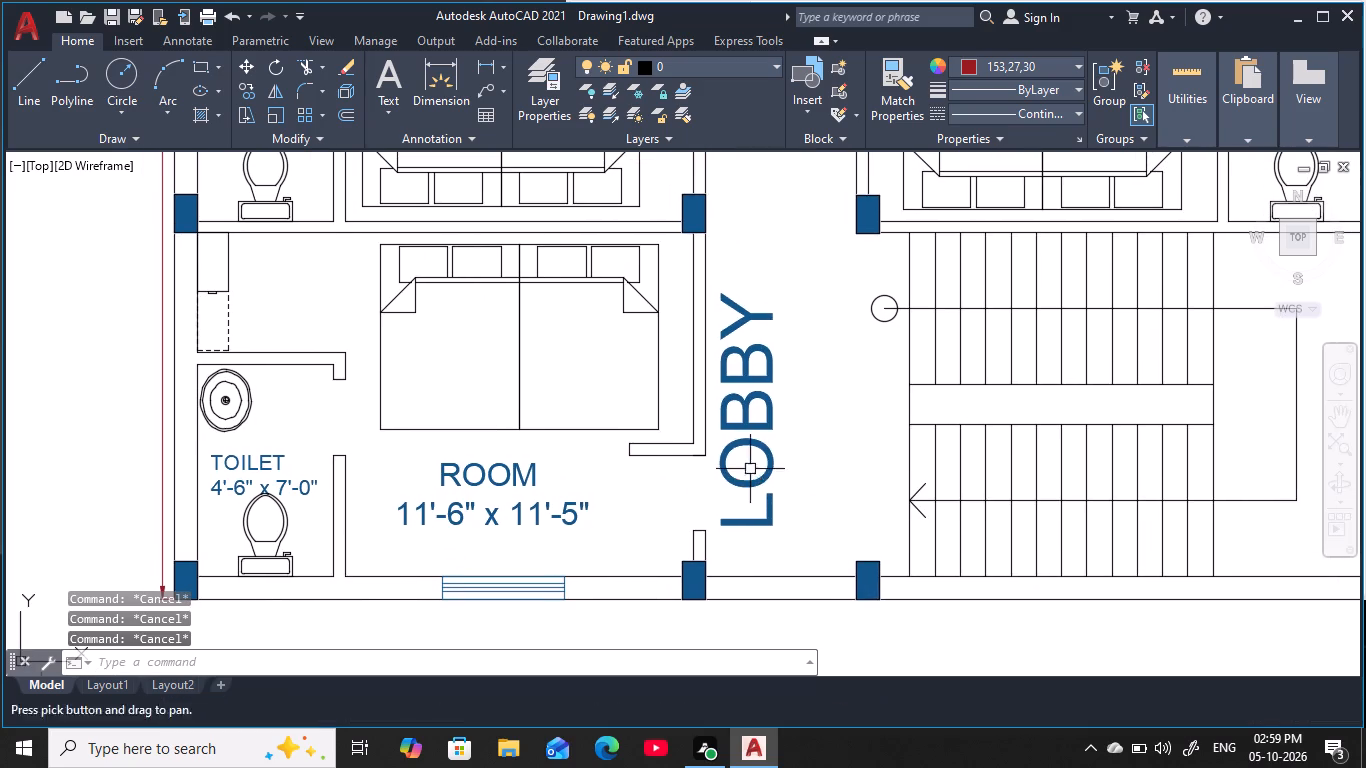
{"action": "key", "text": "Escape"}
{"action": "left_click", "coordinate": [751, 433]}
{"action": "key", "text": "m"}
{"action": "key", "text": "space"}
{"action": "left_click", "coordinate": [726, 436]}
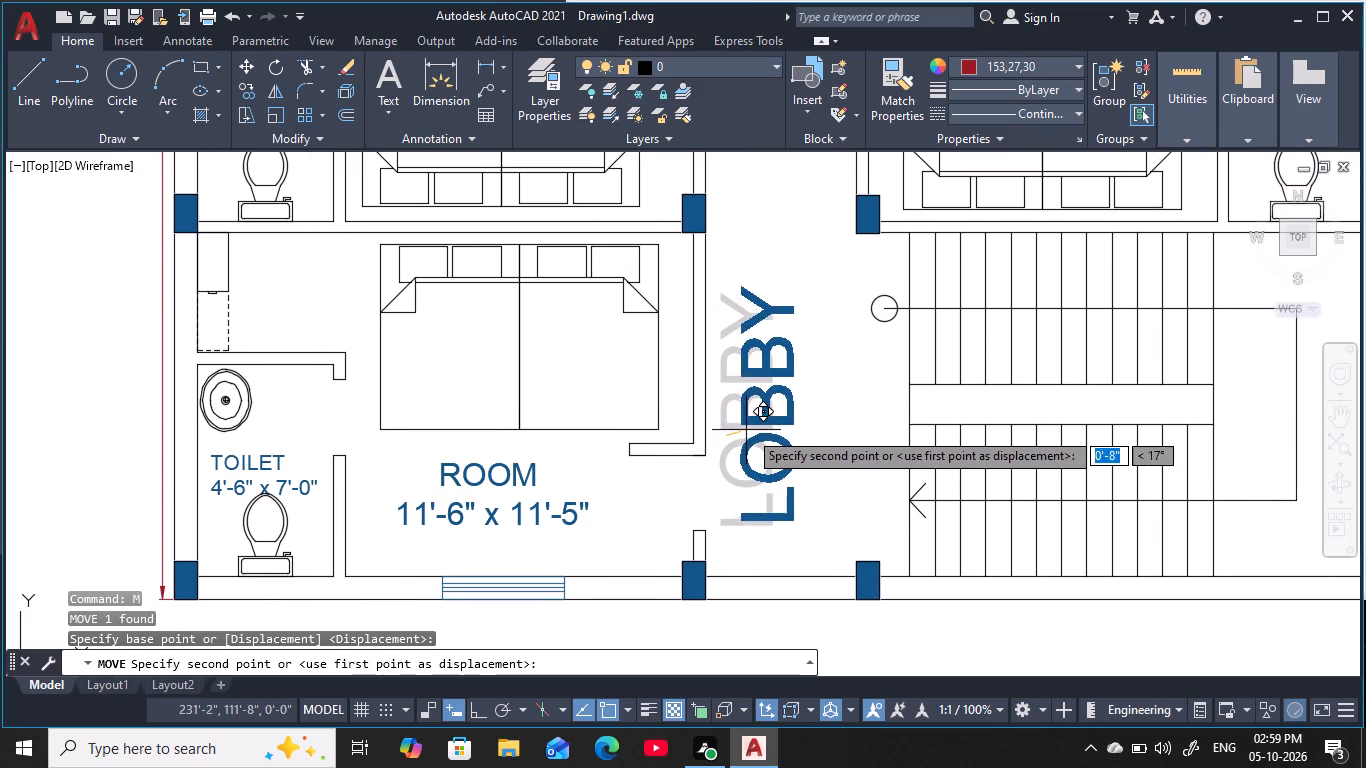
{"action": "key", "text": "F8"}
{"action": "key", "text": "F8"}
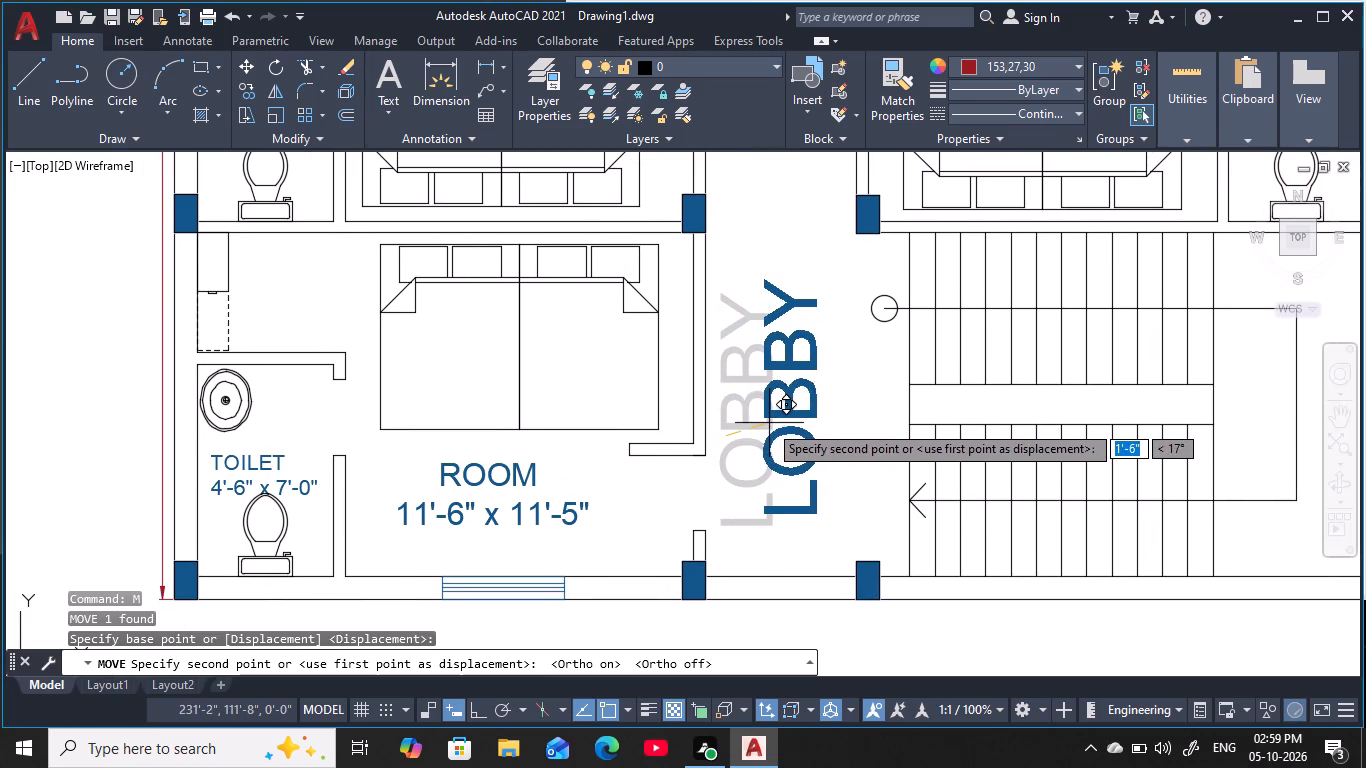
{"action": "left_click", "coordinate": [769, 421]}
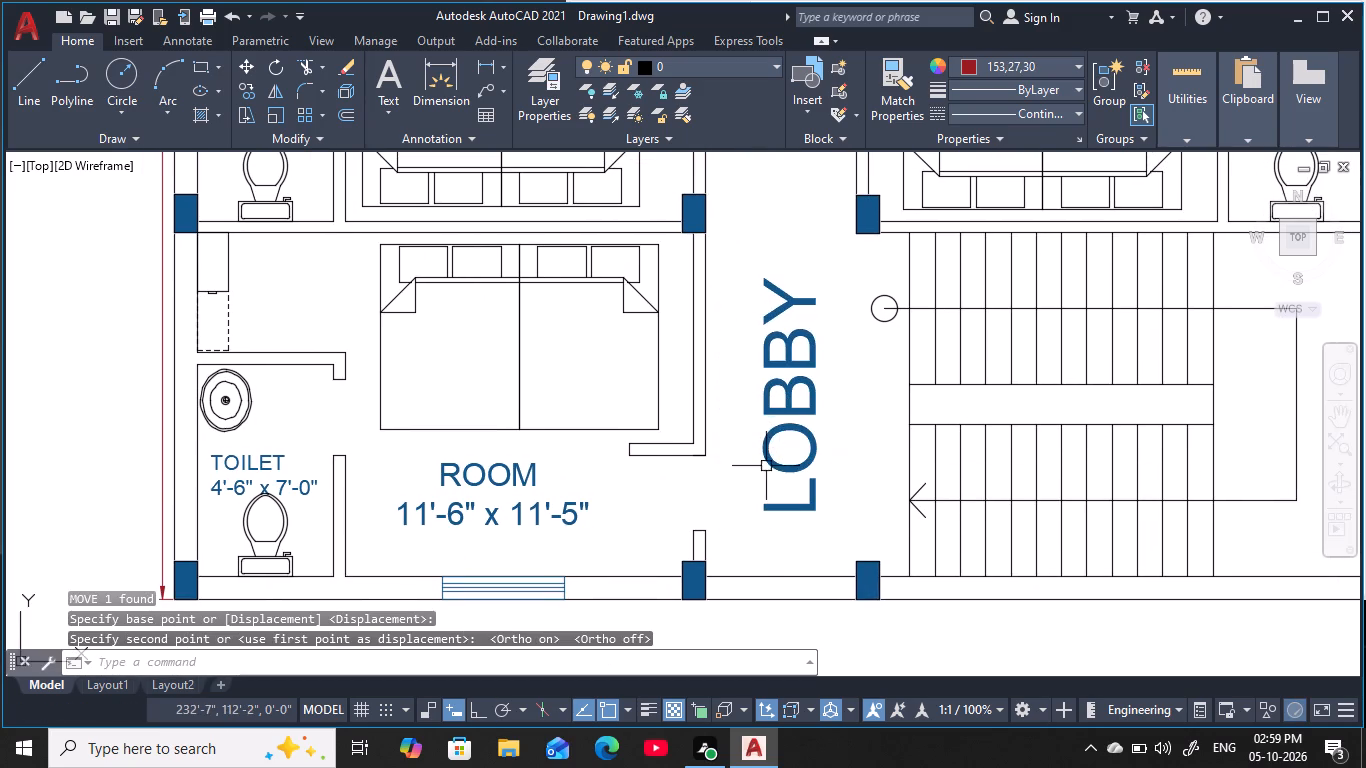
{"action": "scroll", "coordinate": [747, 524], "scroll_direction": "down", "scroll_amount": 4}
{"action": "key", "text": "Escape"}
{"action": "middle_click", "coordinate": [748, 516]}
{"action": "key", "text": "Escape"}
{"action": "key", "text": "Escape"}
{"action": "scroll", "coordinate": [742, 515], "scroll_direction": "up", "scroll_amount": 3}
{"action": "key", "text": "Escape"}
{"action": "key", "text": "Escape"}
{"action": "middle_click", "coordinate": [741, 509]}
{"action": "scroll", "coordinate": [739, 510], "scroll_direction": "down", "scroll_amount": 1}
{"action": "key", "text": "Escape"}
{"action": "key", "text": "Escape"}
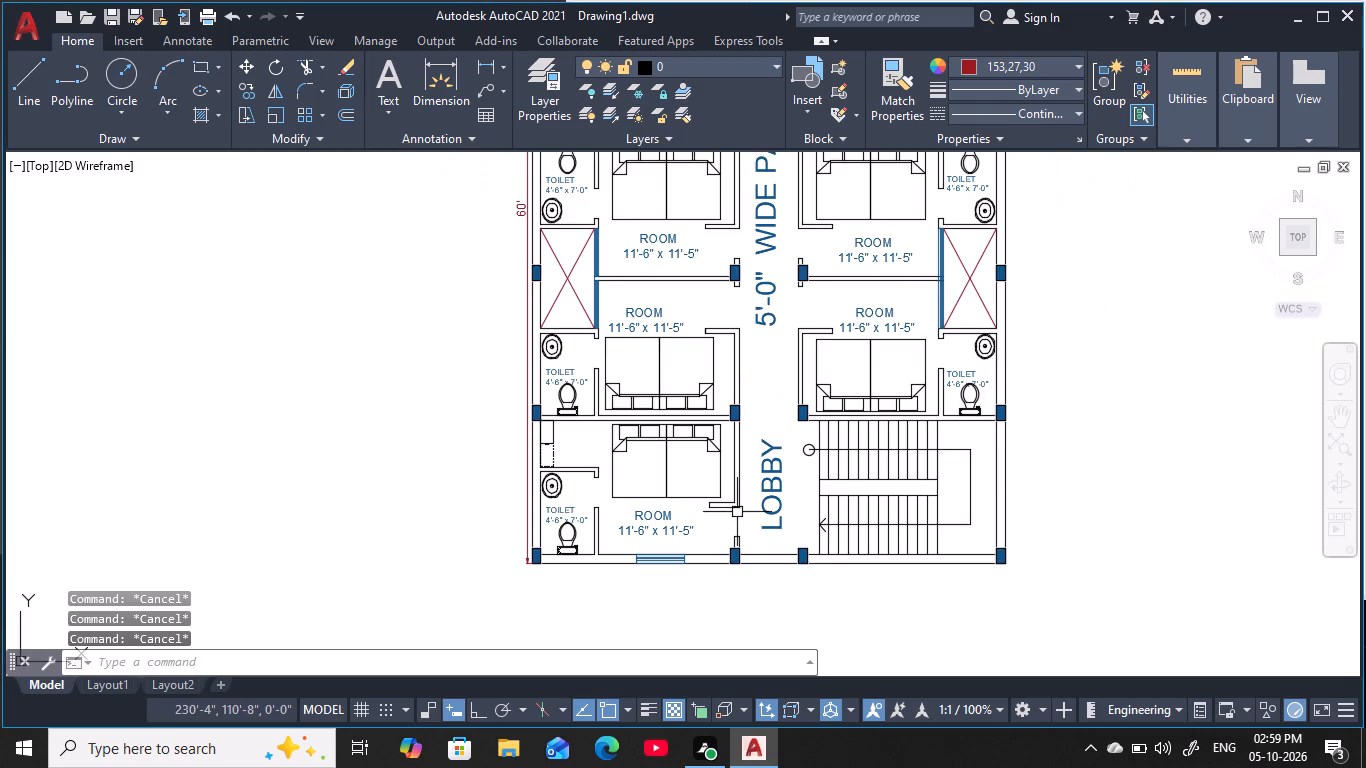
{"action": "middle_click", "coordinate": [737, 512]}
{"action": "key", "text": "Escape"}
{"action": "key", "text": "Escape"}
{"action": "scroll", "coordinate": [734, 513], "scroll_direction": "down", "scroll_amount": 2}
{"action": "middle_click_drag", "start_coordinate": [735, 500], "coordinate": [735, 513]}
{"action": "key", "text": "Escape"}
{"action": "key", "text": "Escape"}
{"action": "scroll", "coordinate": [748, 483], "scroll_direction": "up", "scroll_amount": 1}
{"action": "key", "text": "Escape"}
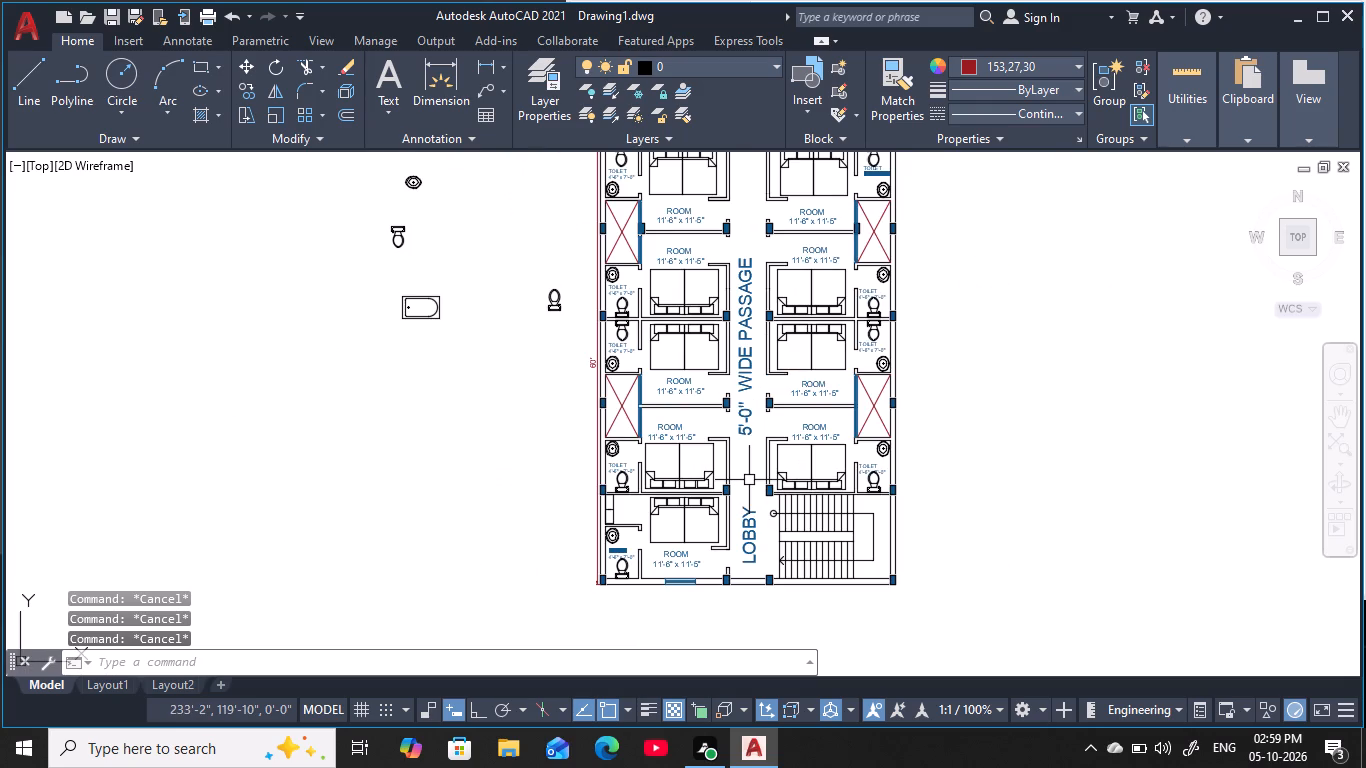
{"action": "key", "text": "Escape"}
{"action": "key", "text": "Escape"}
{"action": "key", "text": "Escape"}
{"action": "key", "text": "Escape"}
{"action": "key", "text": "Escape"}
Start copying the ROOM label of the plan's northwest room.
{"action": "middle_click_drag", "start_coordinate": [733, 449], "coordinate": [773, 567]}
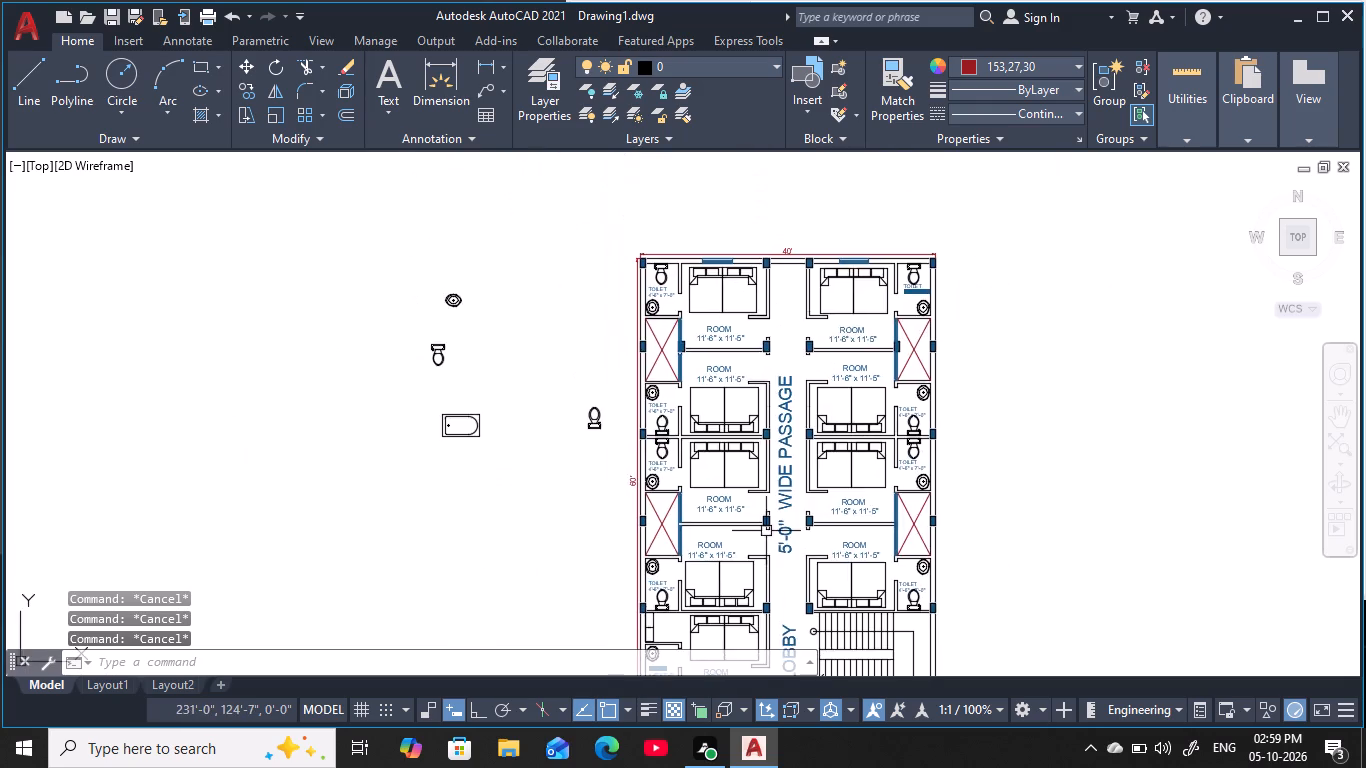
{"action": "scroll", "coordinate": [731, 379], "scroll_direction": "up", "scroll_amount": 2}
{"action": "middle_click_drag", "start_coordinate": [726, 380], "coordinate": [773, 498]}
{"action": "key", "text": "Escape"}
{"action": "key", "text": "Escape"}
{"action": "key", "text": "Escape"}
{"action": "key", "text": "Escape"}
{"action": "left_click", "coordinate": [751, 380]}
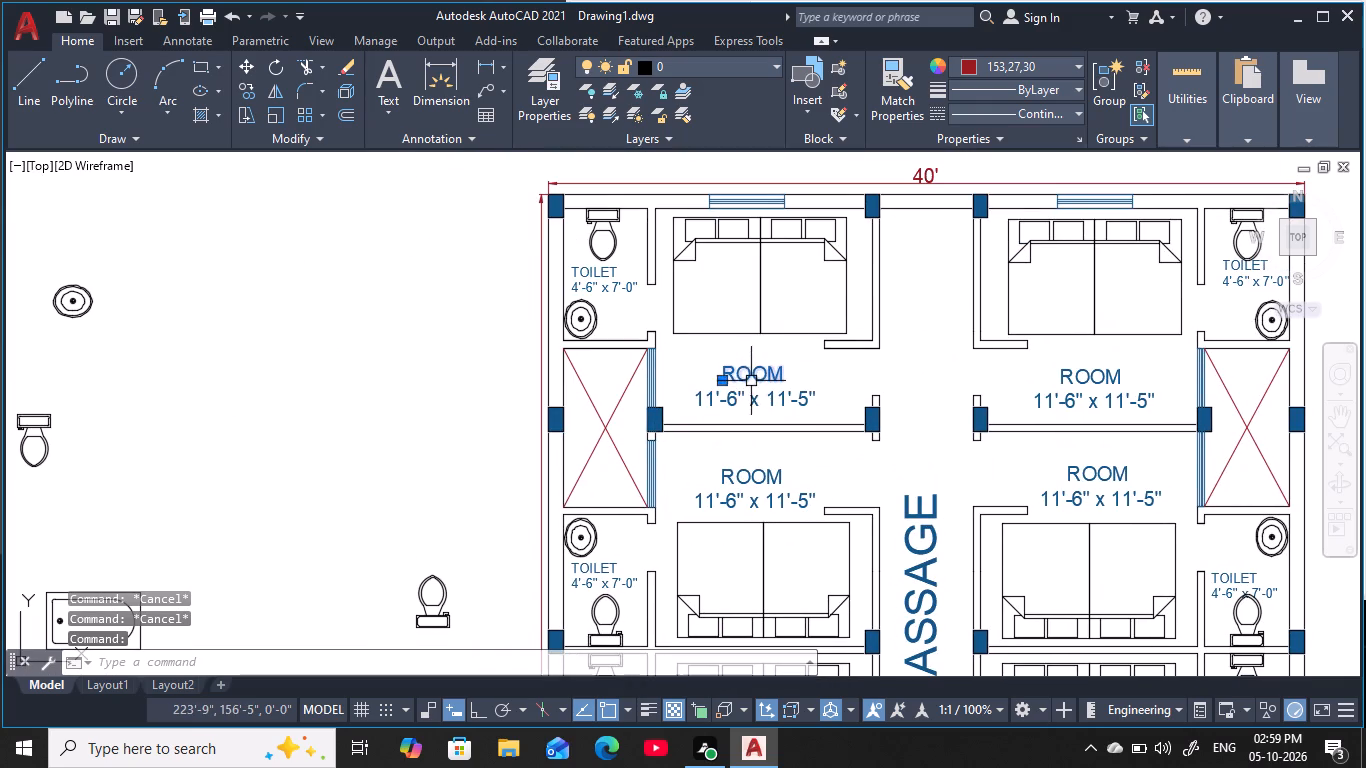
{"action": "type", "text": "CO"}
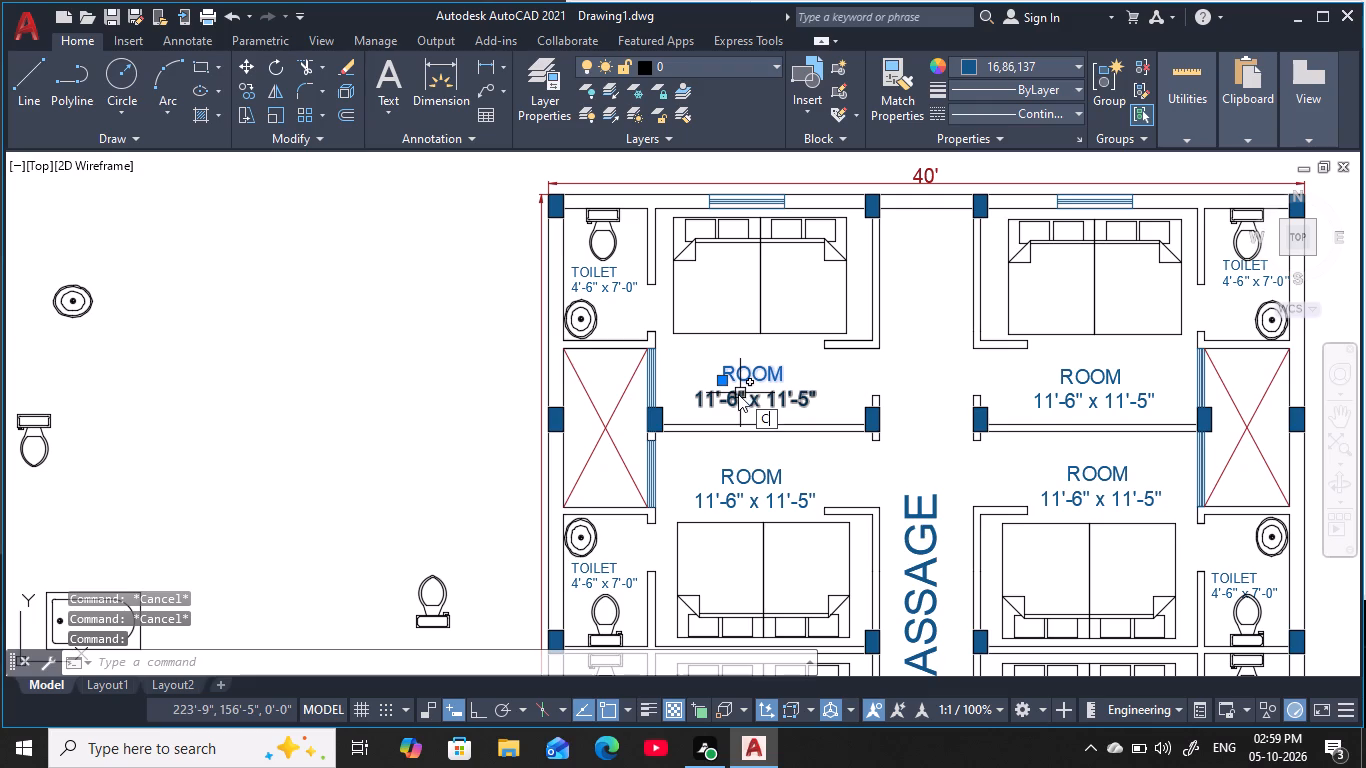
{"action": "key", "text": "space"}
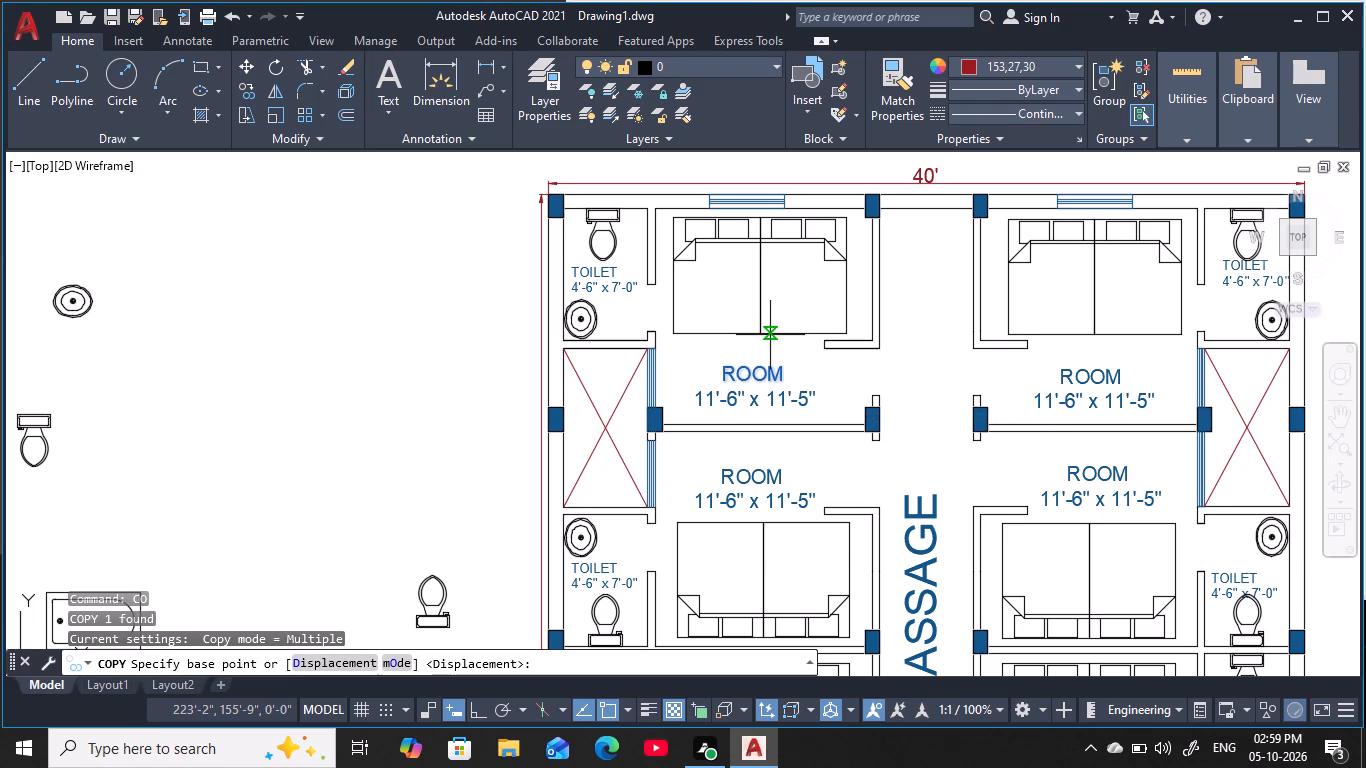
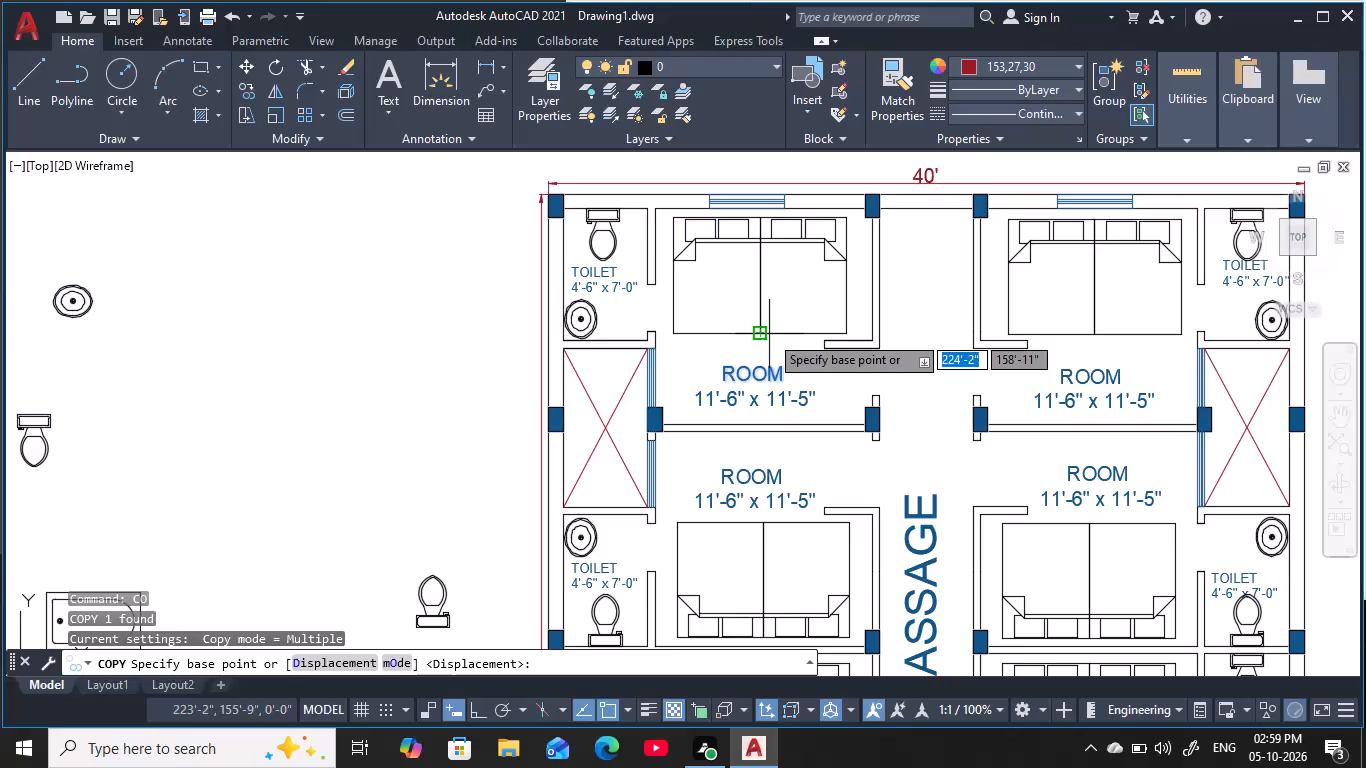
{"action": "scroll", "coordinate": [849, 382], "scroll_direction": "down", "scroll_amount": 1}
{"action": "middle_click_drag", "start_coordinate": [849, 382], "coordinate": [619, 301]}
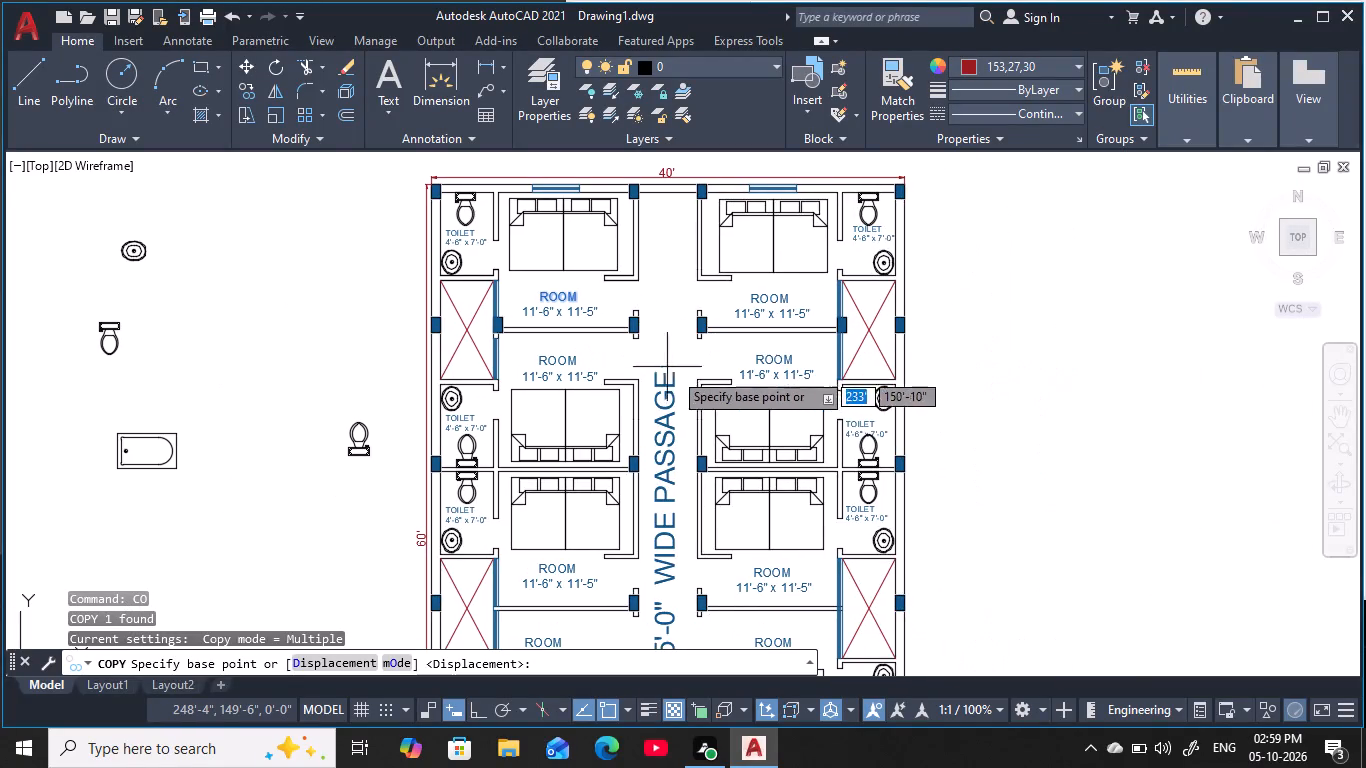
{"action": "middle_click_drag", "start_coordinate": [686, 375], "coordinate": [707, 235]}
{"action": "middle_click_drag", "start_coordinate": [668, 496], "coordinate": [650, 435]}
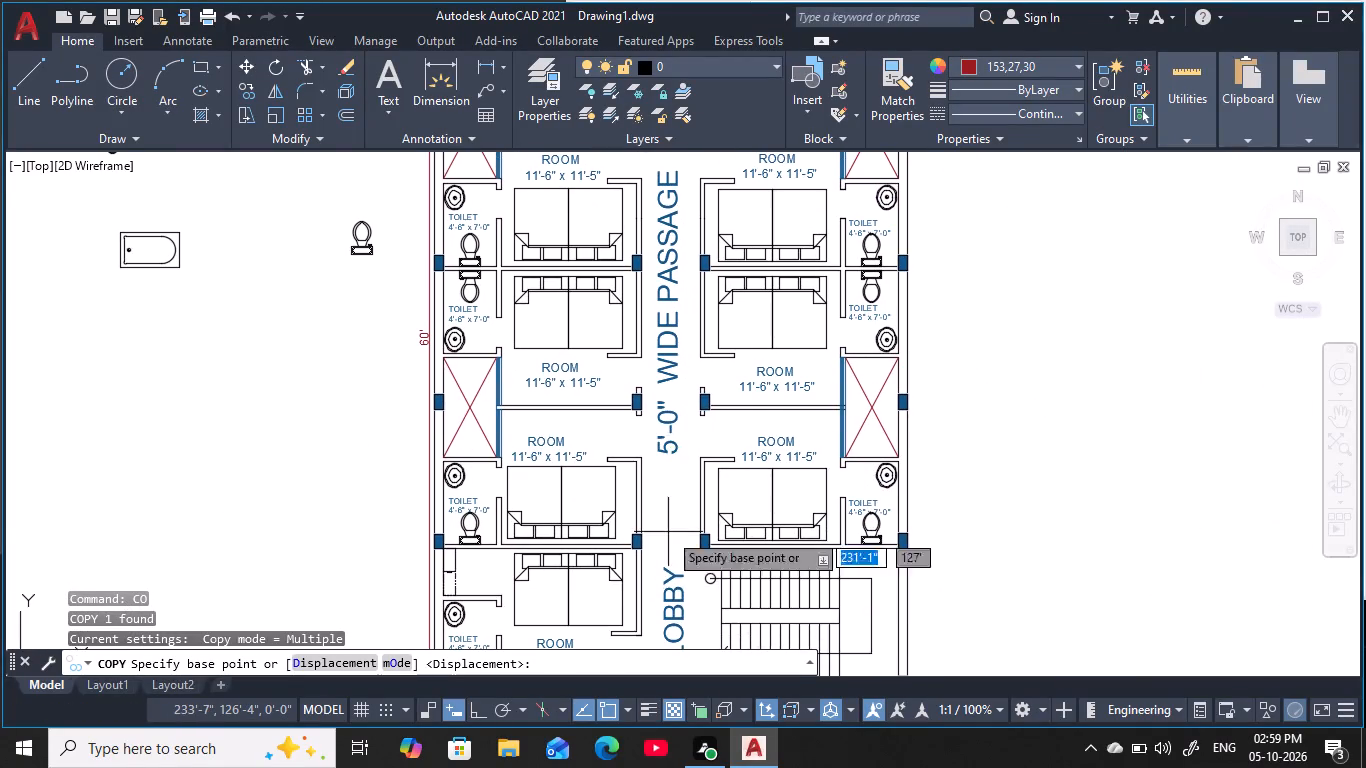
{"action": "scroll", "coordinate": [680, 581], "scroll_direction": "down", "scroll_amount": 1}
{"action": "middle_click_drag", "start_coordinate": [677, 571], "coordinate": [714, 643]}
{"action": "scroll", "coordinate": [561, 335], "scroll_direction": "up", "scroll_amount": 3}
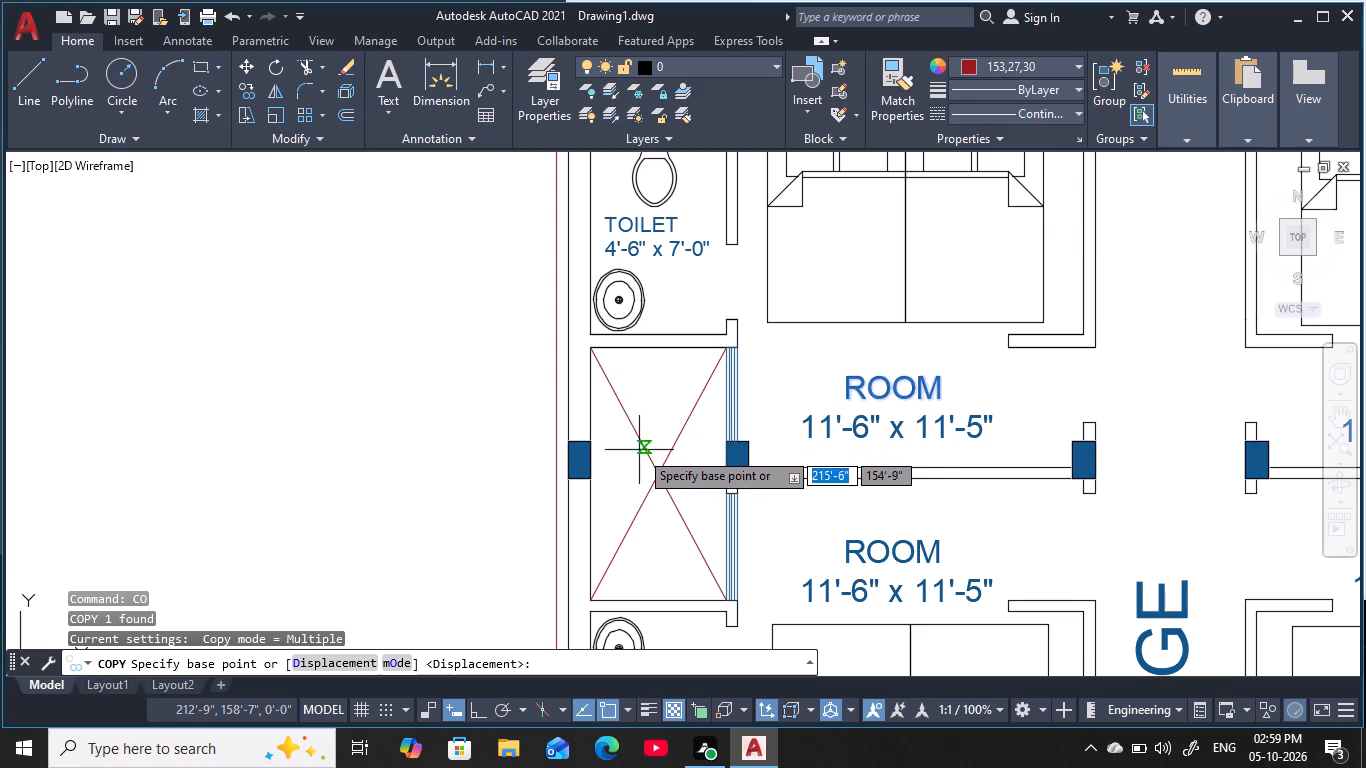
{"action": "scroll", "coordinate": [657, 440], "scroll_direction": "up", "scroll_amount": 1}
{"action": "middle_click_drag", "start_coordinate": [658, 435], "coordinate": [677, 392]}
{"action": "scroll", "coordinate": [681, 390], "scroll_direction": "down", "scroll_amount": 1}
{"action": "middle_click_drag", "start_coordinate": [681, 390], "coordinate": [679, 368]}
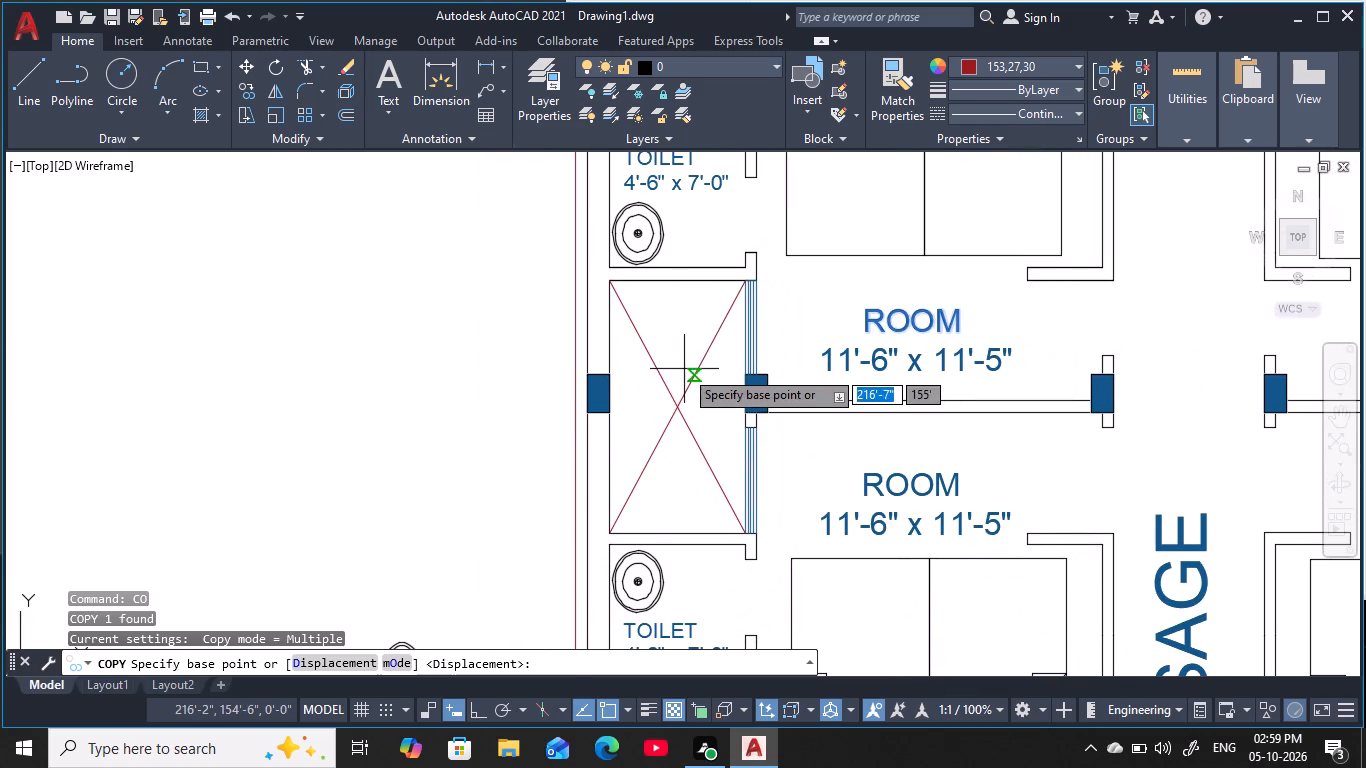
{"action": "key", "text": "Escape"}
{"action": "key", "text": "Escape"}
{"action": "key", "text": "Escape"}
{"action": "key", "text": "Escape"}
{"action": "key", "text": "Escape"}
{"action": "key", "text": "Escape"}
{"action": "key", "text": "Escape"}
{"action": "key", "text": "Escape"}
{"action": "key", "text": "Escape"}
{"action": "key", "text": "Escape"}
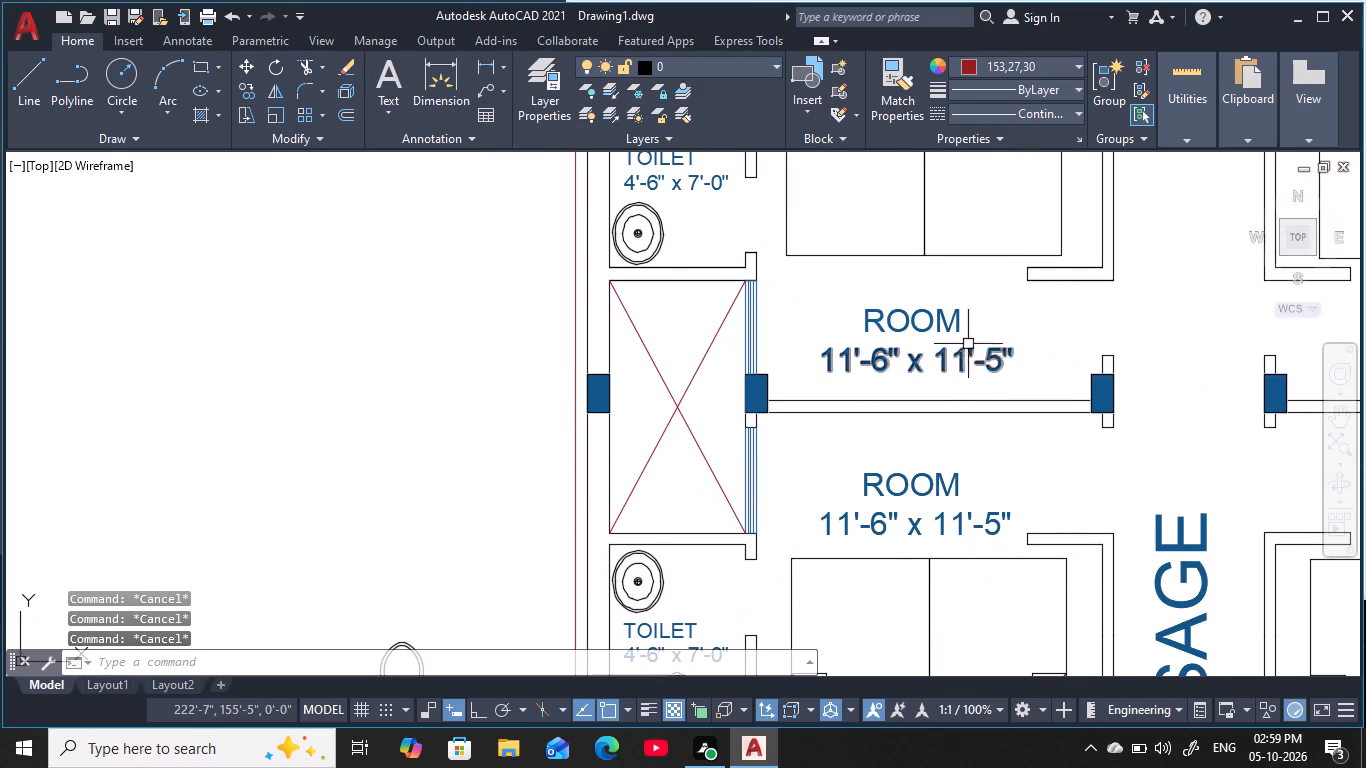
Copy the ROOM label from the upper-left room into the centre of the adjacent crossed shaft.
{"action": "left_click", "coordinate": [940, 319]}
{"action": "type", "text": "CO"}
{"action": "key", "text": "space"}
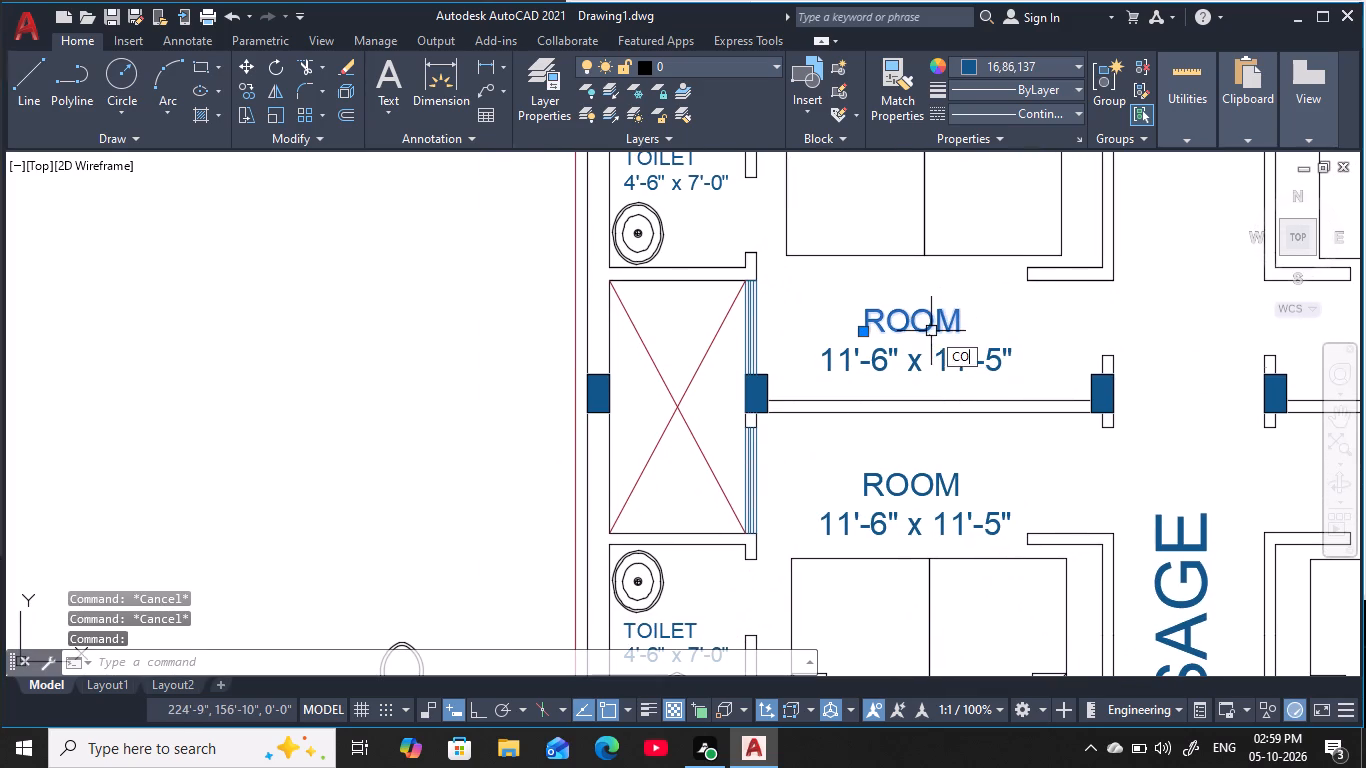
{"action": "left_click", "coordinate": [918, 323]}
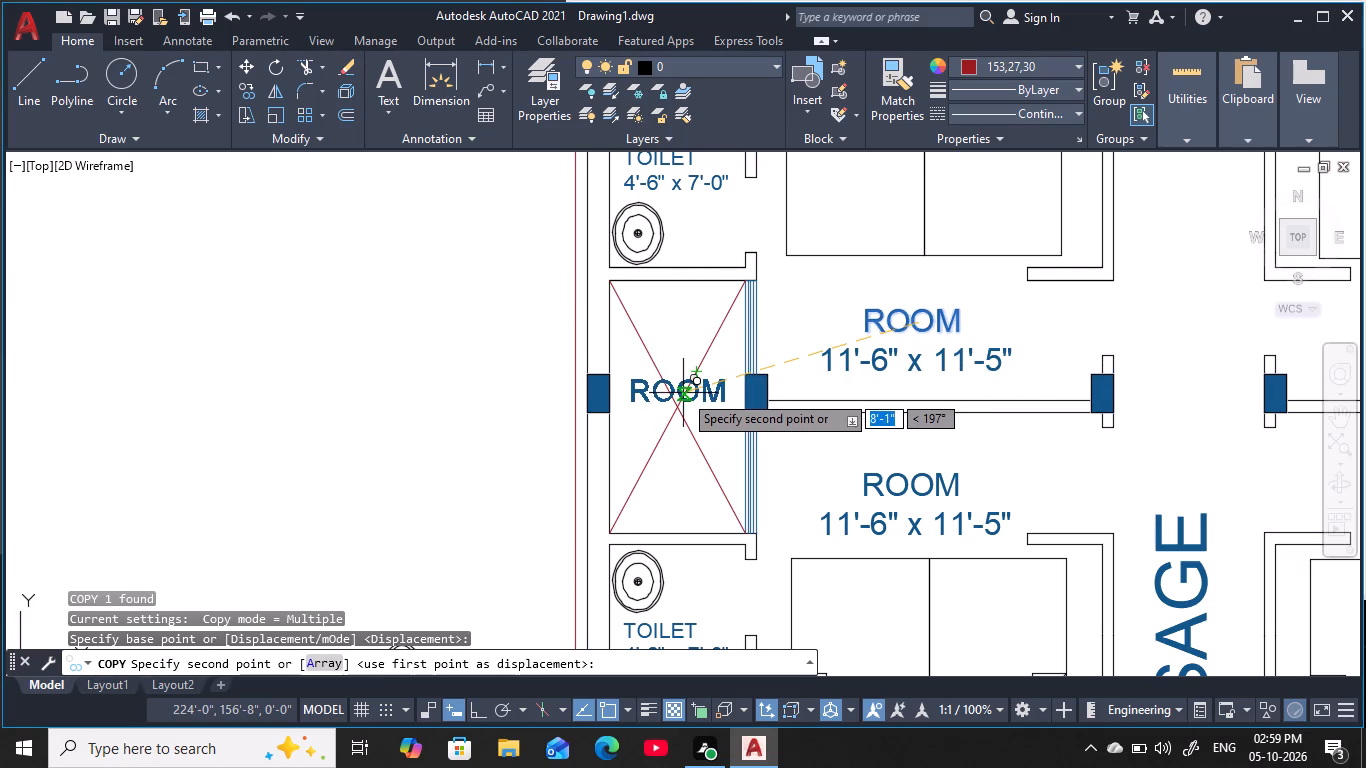
{"action": "left_click", "coordinate": [684, 393]}
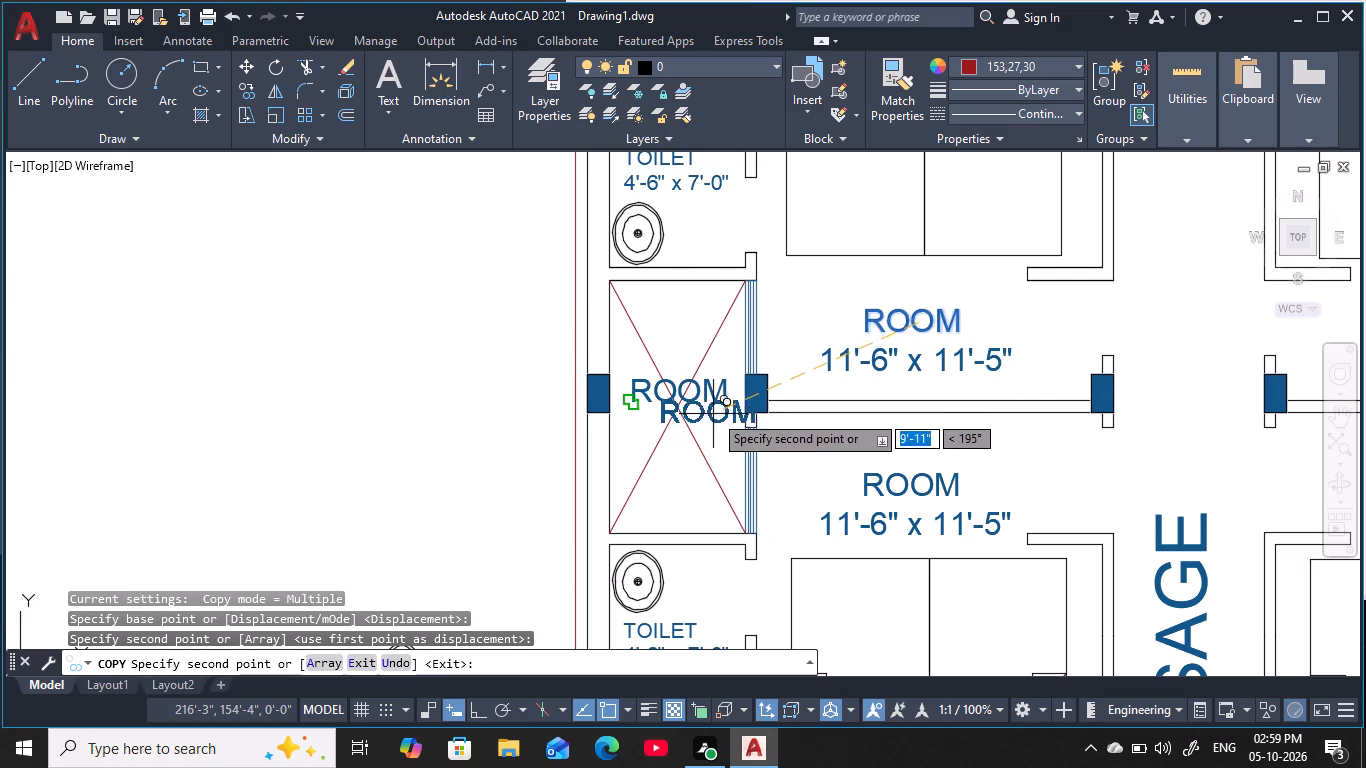
{"action": "key", "text": "Escape"}
{"action": "key", "text": "Escape"}
{"action": "key", "text": "Escape"}
{"action": "key", "text": "Escape"}
{"action": "key", "text": "Escape"}
{"action": "key", "text": "Escape"}
{"action": "key", "text": "Escape"}
{"action": "key", "text": "Escape"}
Change the copied label in the upper-left shaft to O.T.S.
{"action": "double_click", "coordinate": [701, 402]}
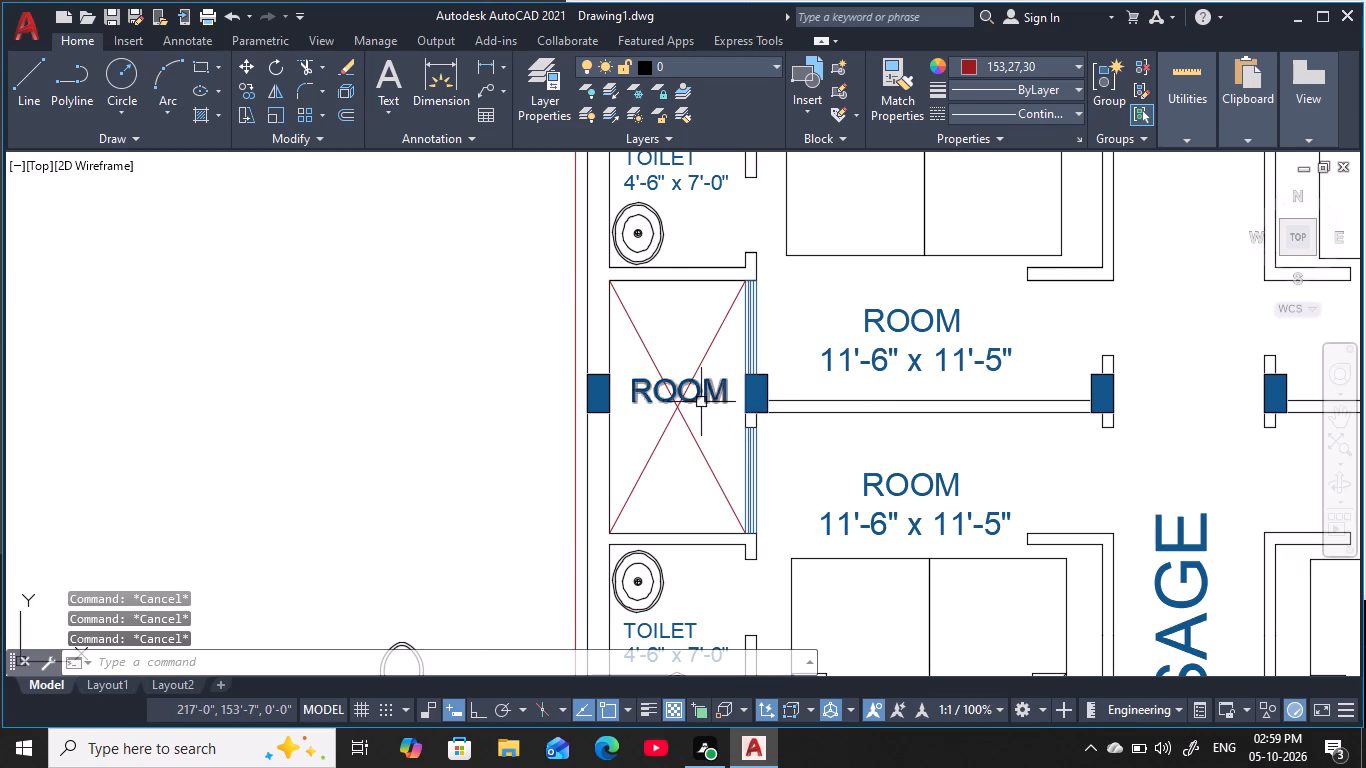
{"action": "key", "text": "BackSpace"}
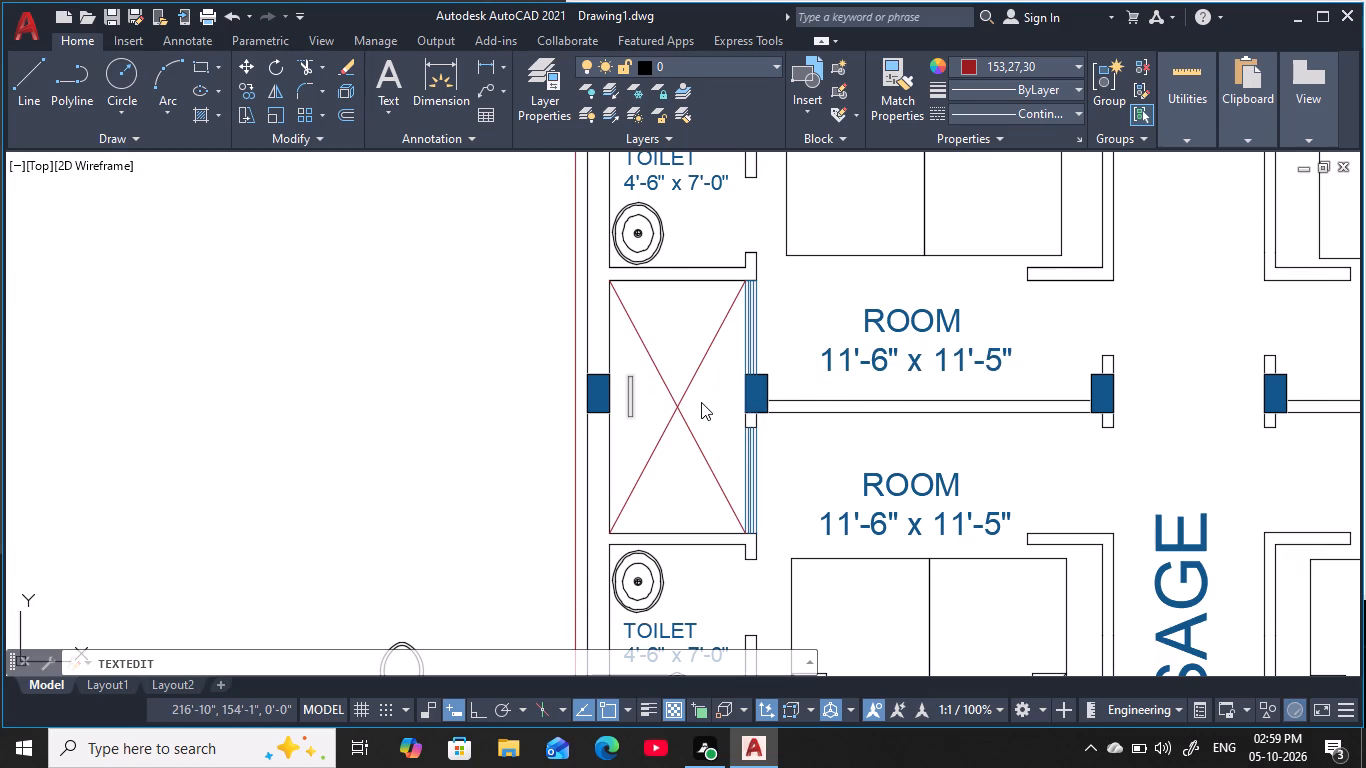
{"action": "type", "text": "O.T."}
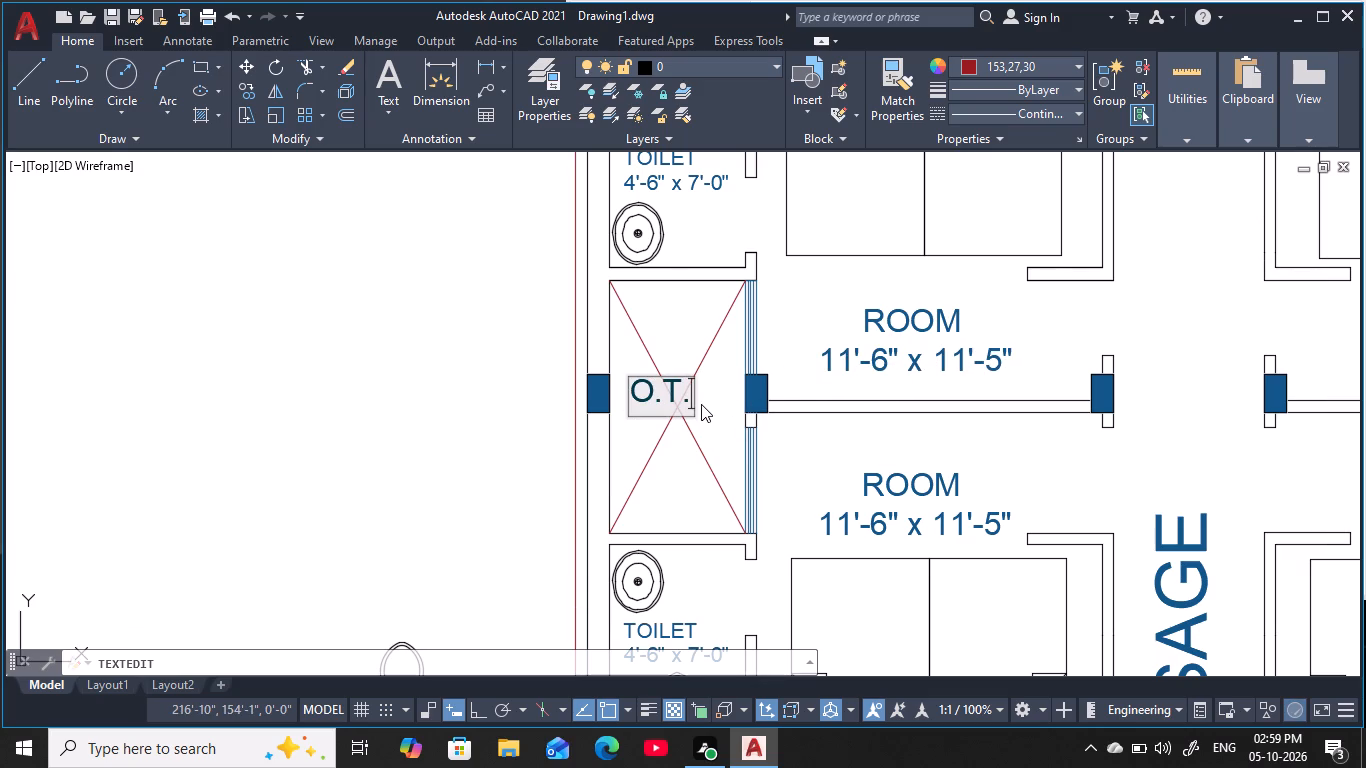
{"action": "key", "text": "s"}
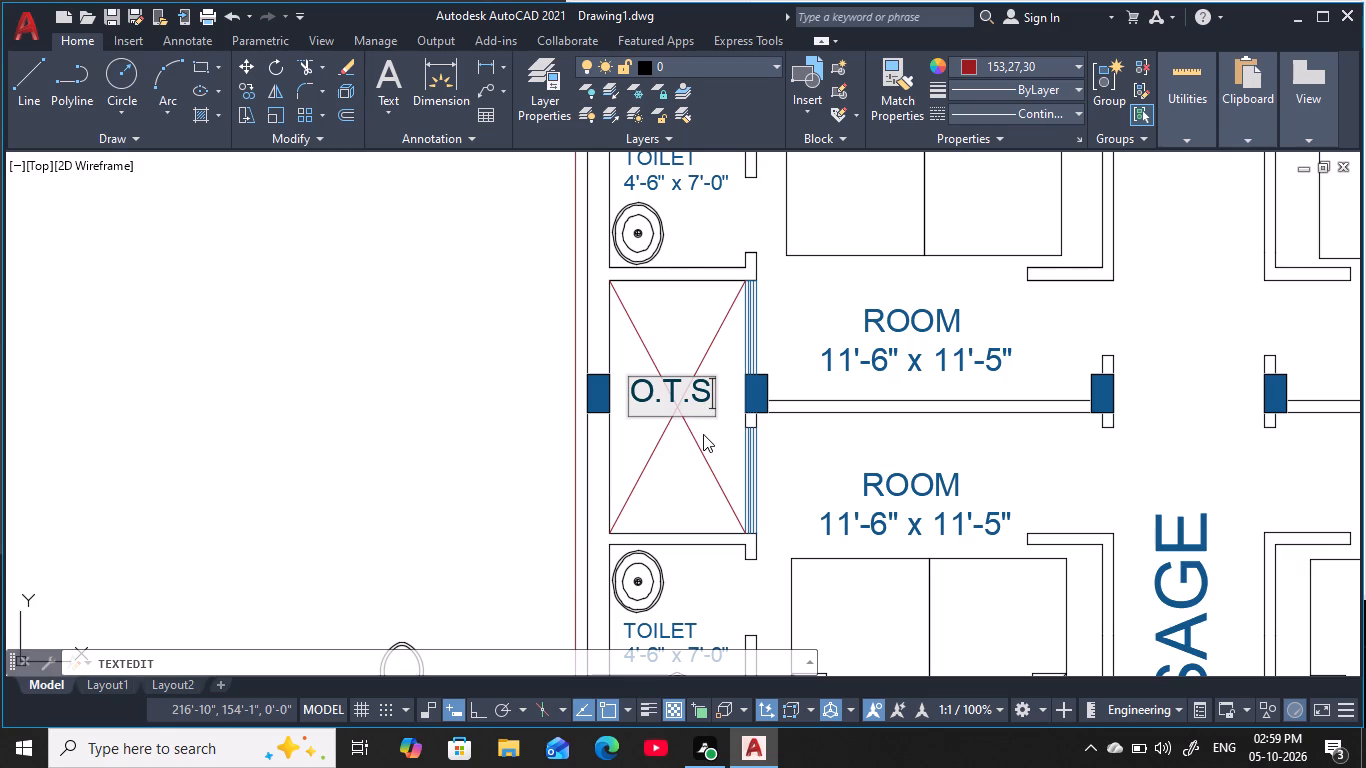
{"action": "key", "text": "Return"}
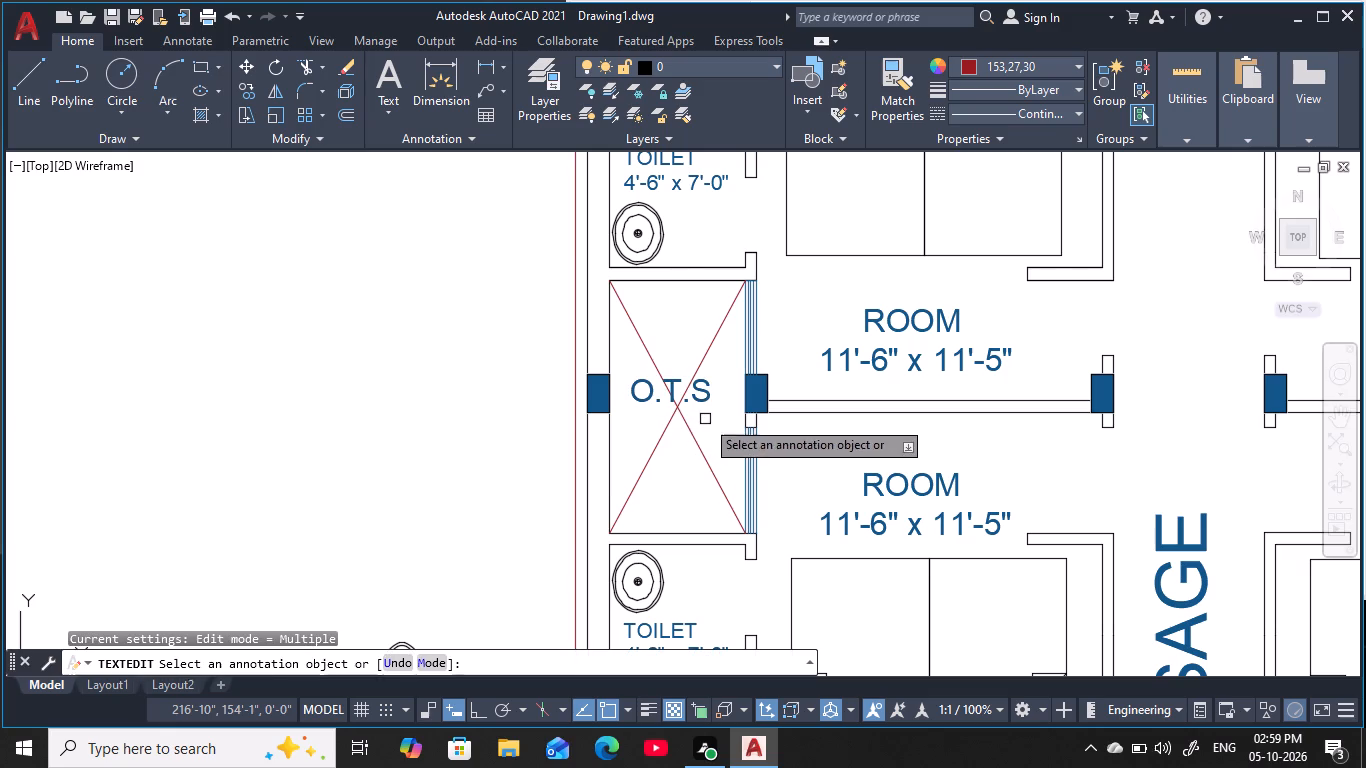
{"action": "key", "text": "Escape"}
{"action": "key", "text": "Escape"}
{"action": "key", "text": "Escape"}
{"action": "key", "text": "Escape"}
{"action": "key", "text": "Escape"}
{"action": "key", "text": "Escape"}
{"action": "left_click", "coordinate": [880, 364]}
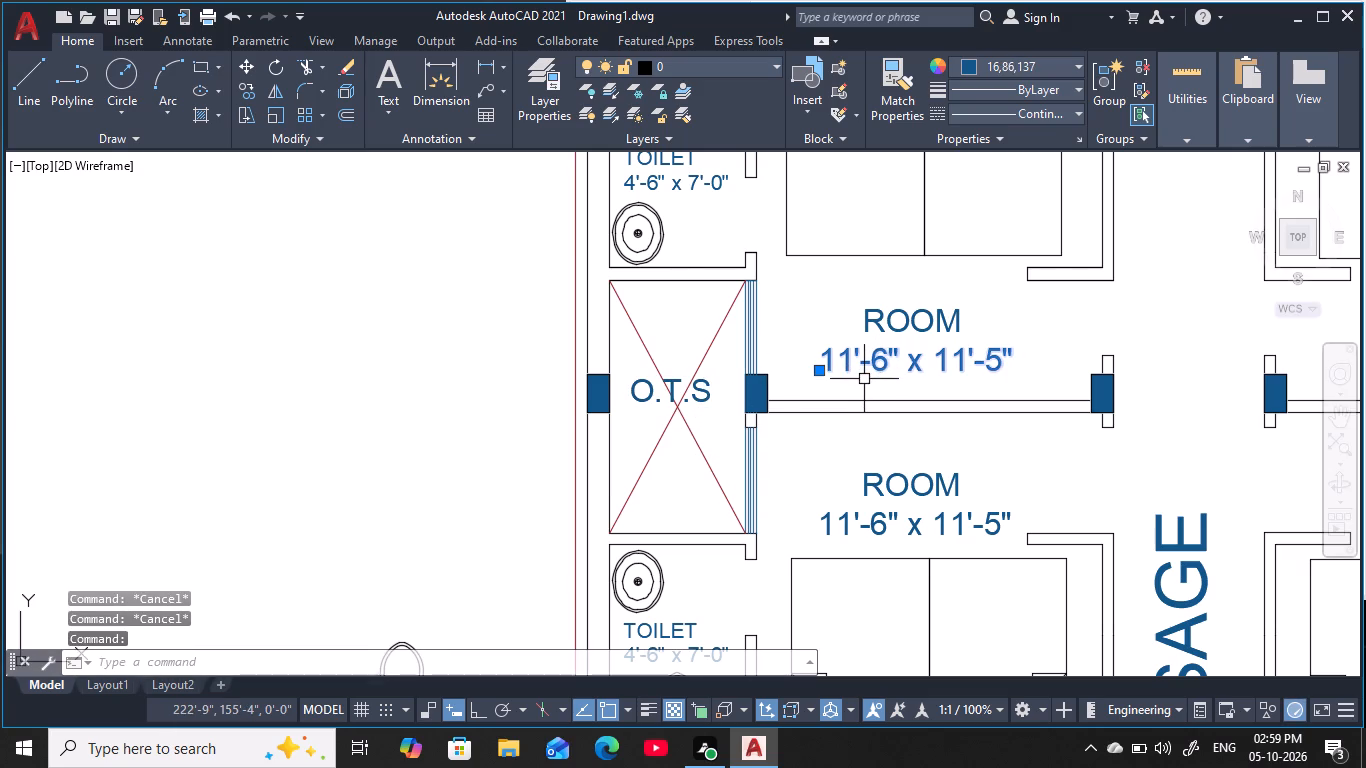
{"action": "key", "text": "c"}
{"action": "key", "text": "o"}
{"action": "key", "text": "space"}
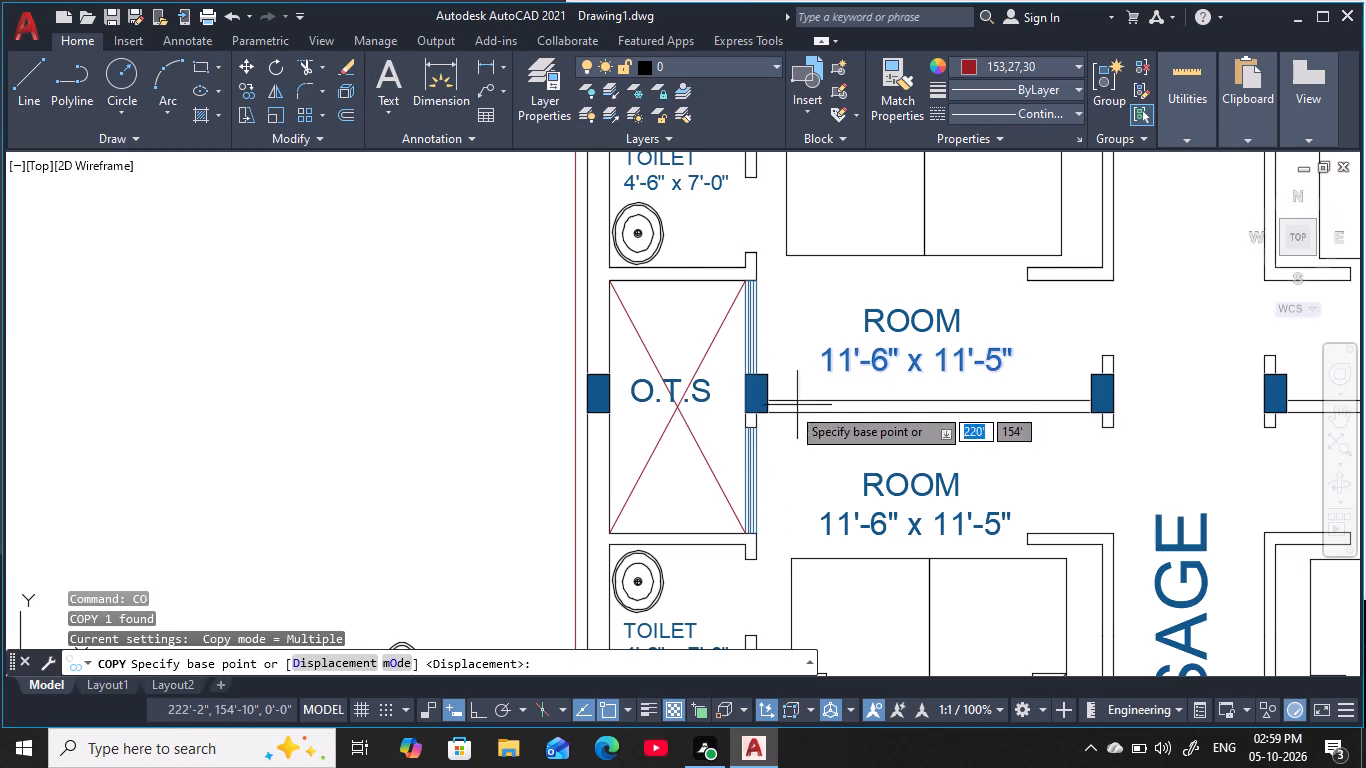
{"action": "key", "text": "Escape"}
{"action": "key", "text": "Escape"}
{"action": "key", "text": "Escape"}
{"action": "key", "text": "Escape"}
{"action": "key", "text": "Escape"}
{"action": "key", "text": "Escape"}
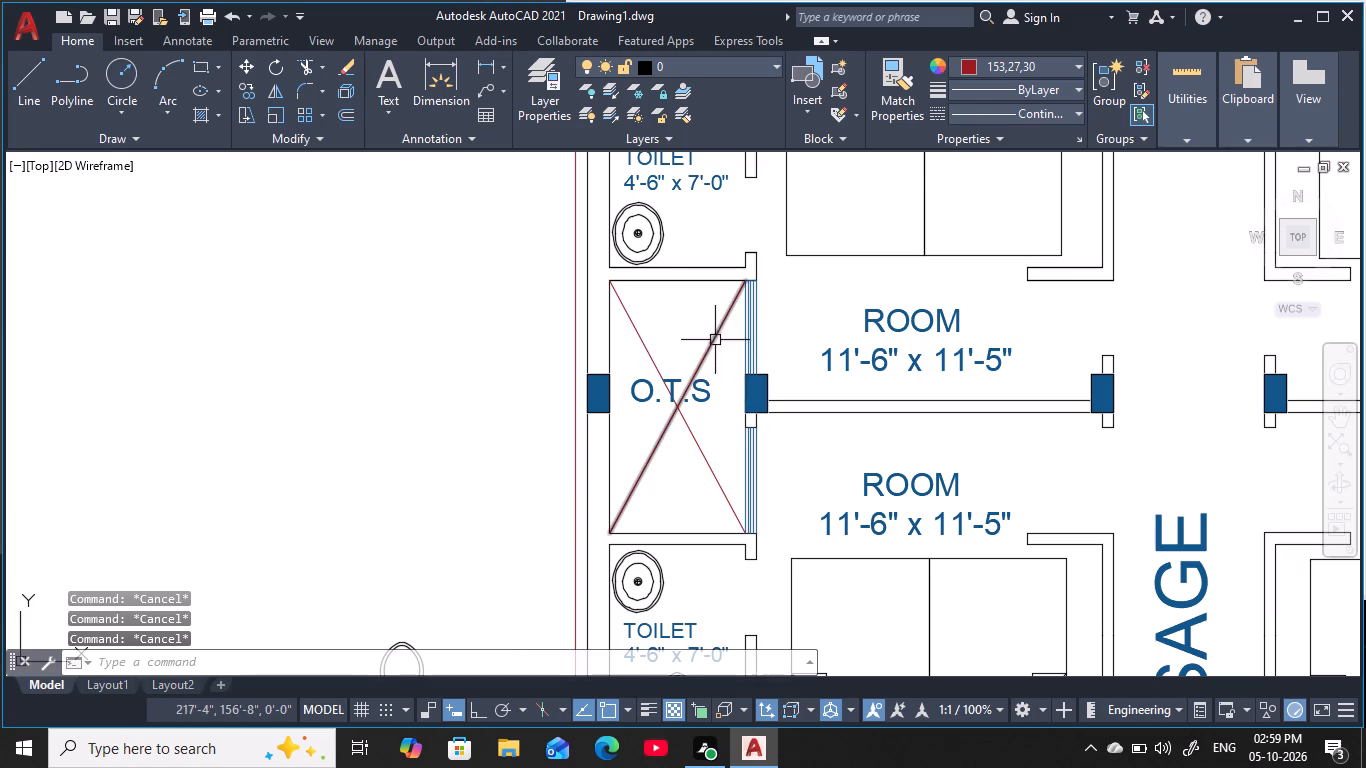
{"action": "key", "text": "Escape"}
Copy the toilet's 4'-6" x 7'-0" size text to just below the O.T.S label in the upper-left shaft.
{"action": "left_click", "coordinate": [694, 192]}
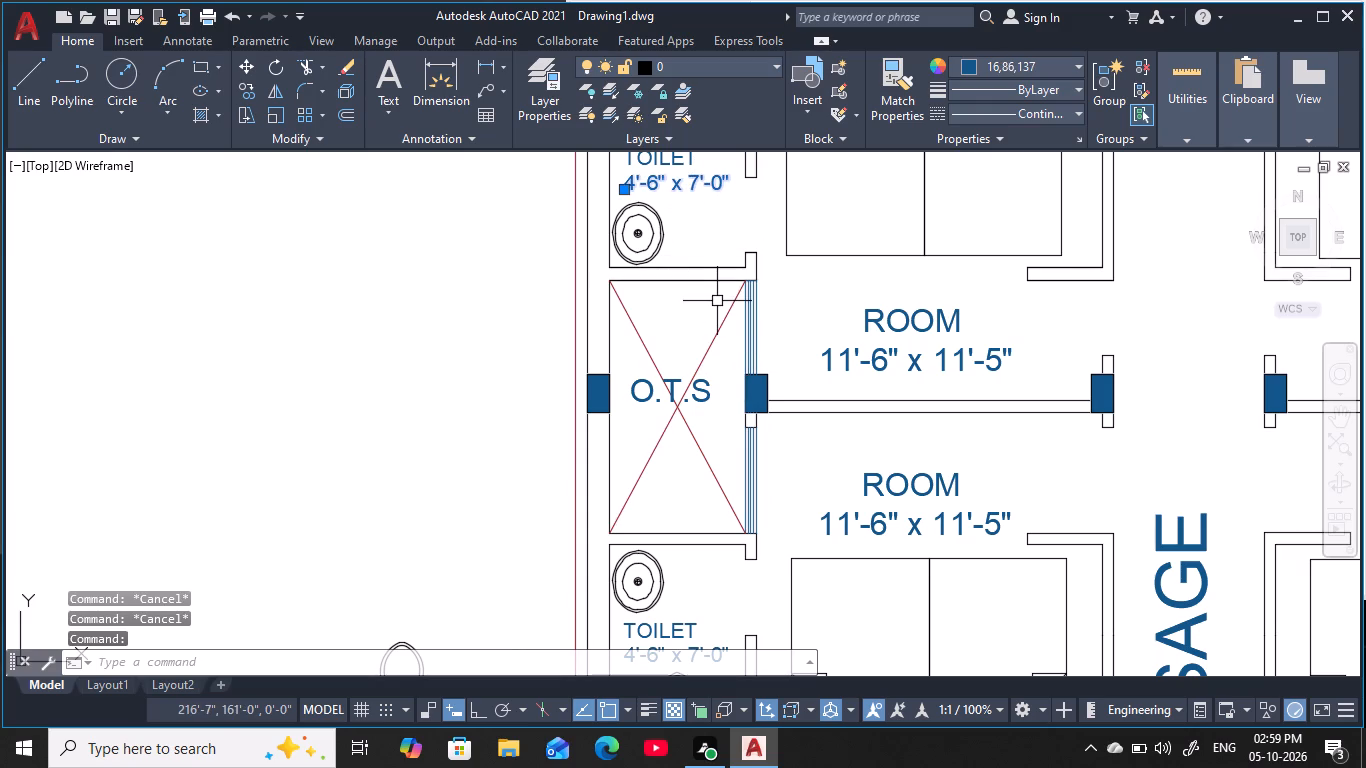
{"action": "key", "text": "c"}
{"action": "key", "text": "o"}
{"action": "key", "text": "space"}
{"action": "left_click", "coordinate": [690, 173]}
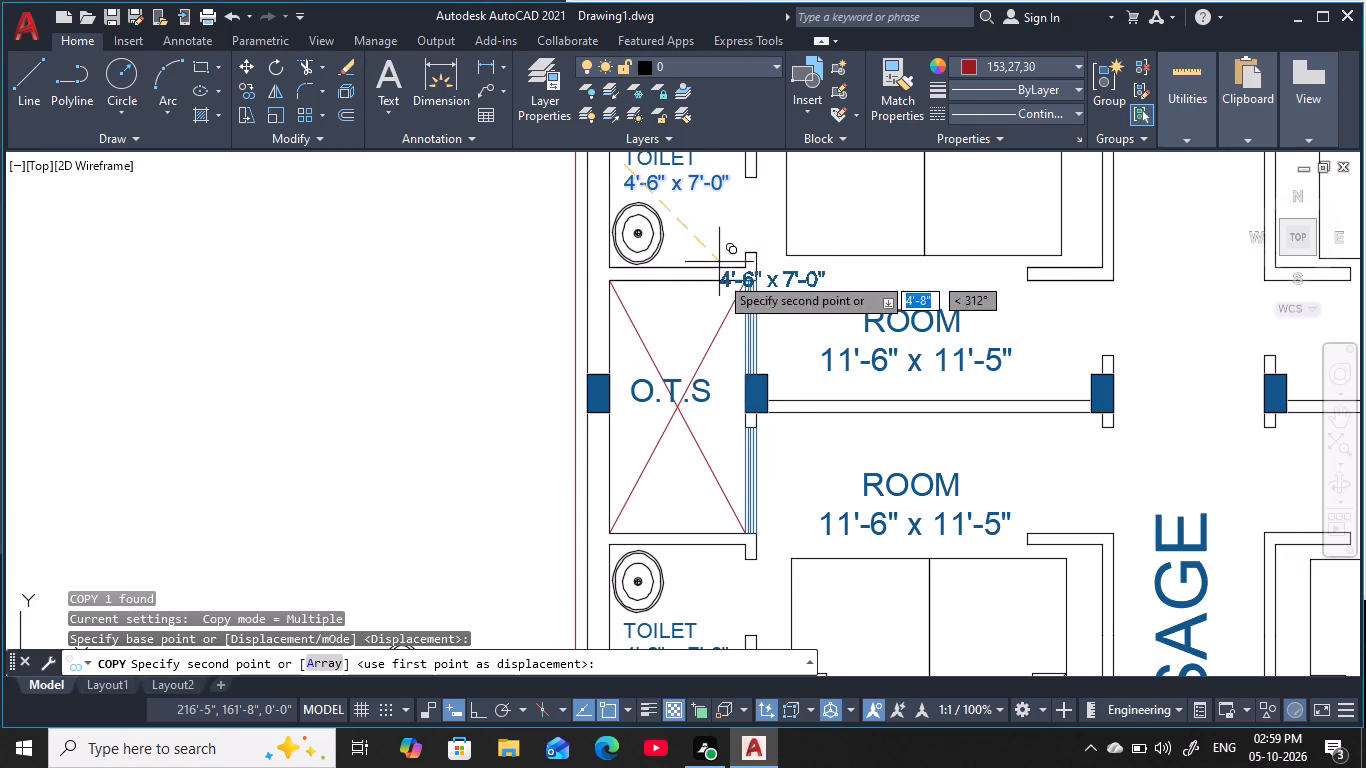
{"action": "left_click", "coordinate": [624, 410]}
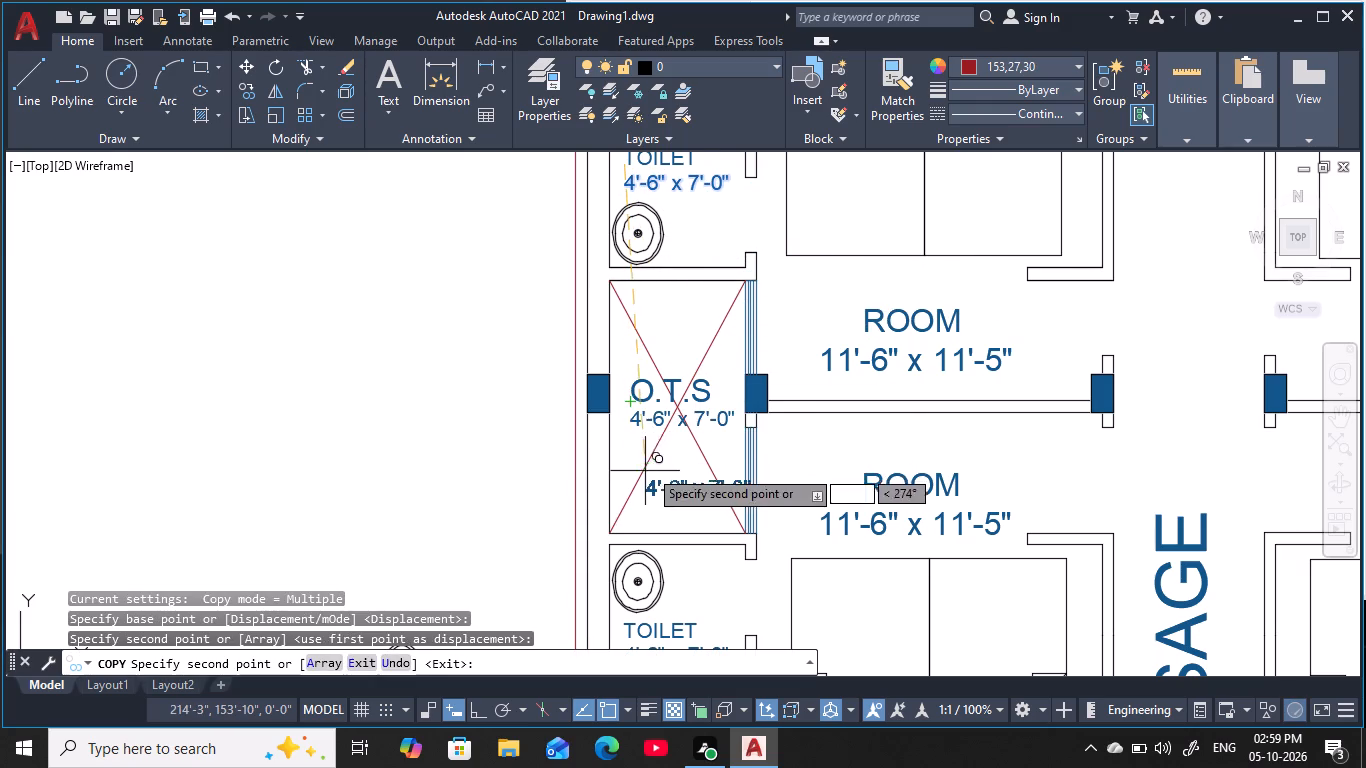
{"action": "key", "text": "Escape"}
{"action": "key", "text": "Escape"}
{"action": "key", "text": "Escape"}
{"action": "key", "text": "Escape"}
{"action": "key", "text": "Escape"}
{"action": "key", "text": "Escape"}
{"action": "key", "text": "Escape"}
{"action": "key", "text": "Escape"}
{"action": "key", "text": "Escape"}
Re-enter the size text below the O.T.S label as 4'-6" x 7'-0".
{"action": "double_click", "coordinate": [701, 423]}
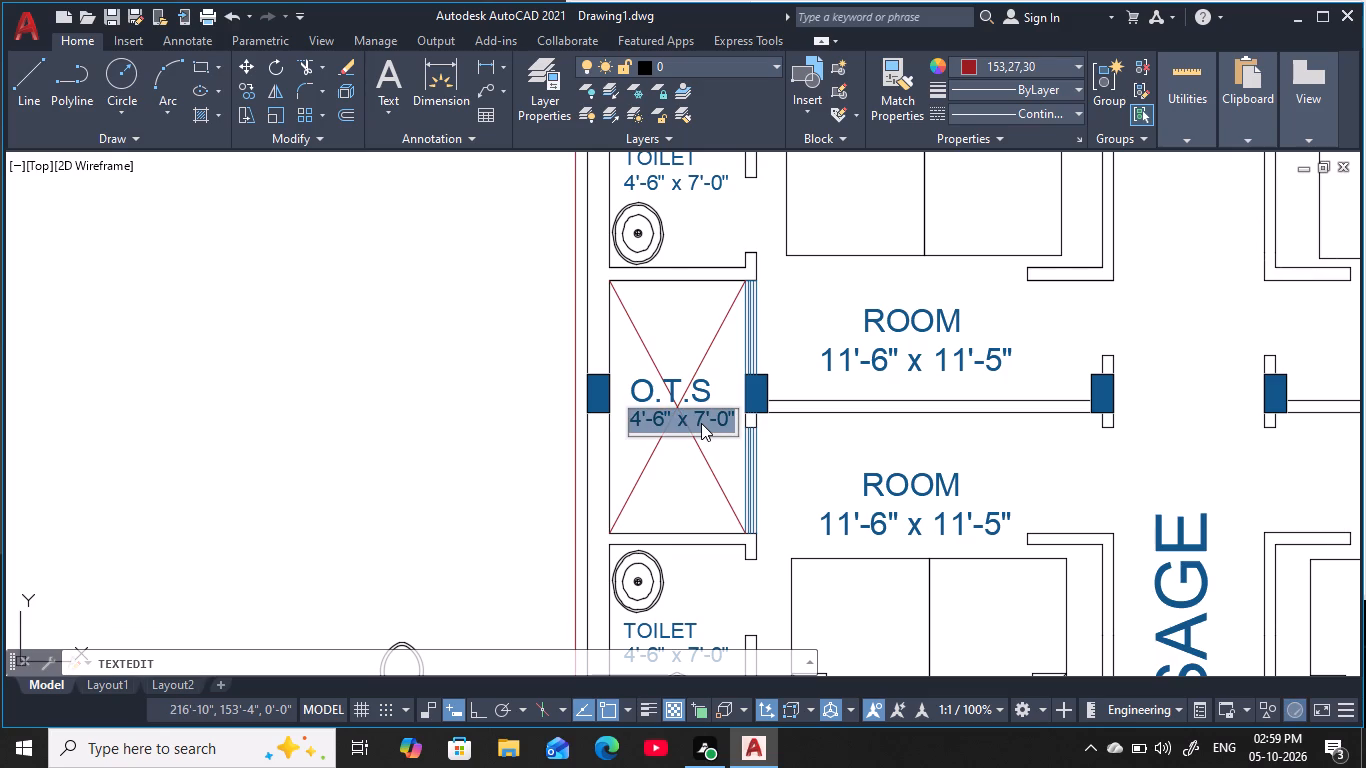
{"action": "key", "text": "BackSpace"}
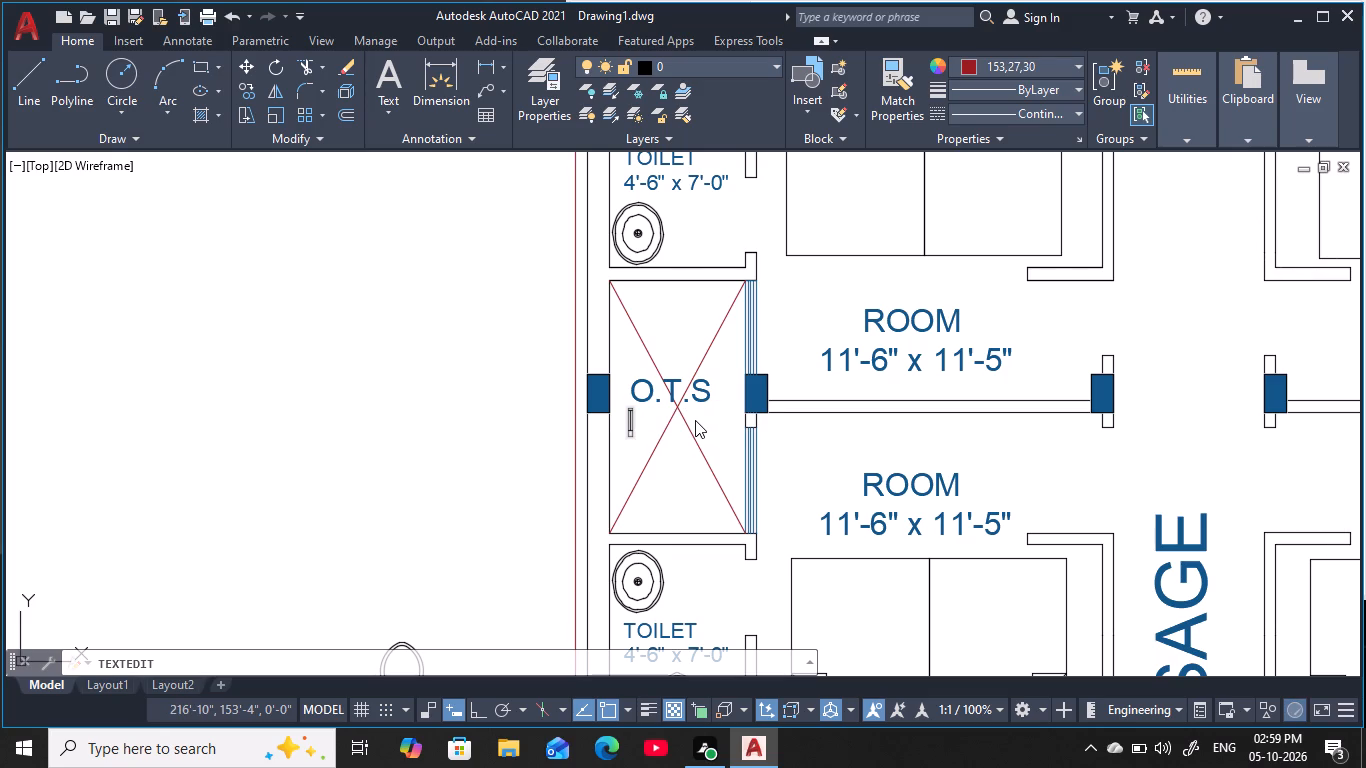
{"action": "type", "text": "4'"}
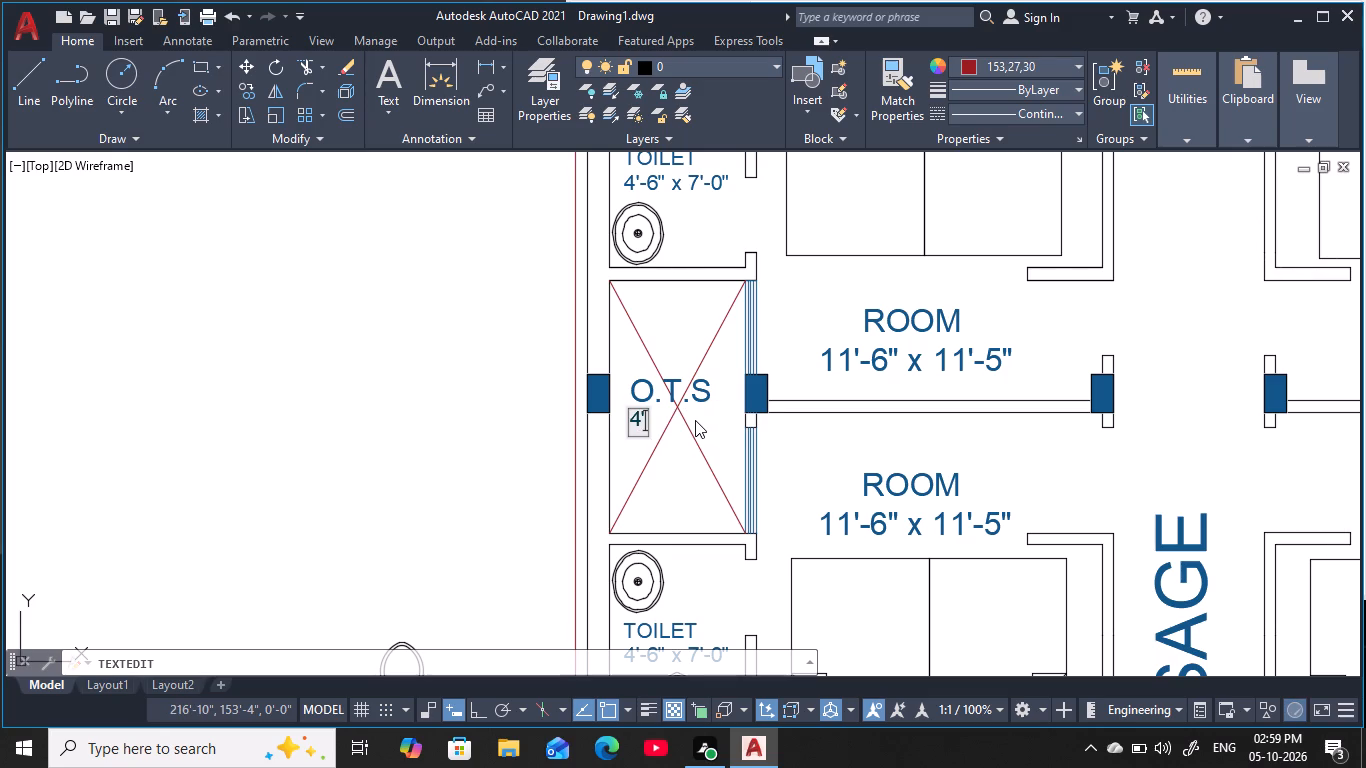
{"action": "key", "text": "minus"}
{"action": "type", "text": "6\""}
{"action": "key", "text": "space"}
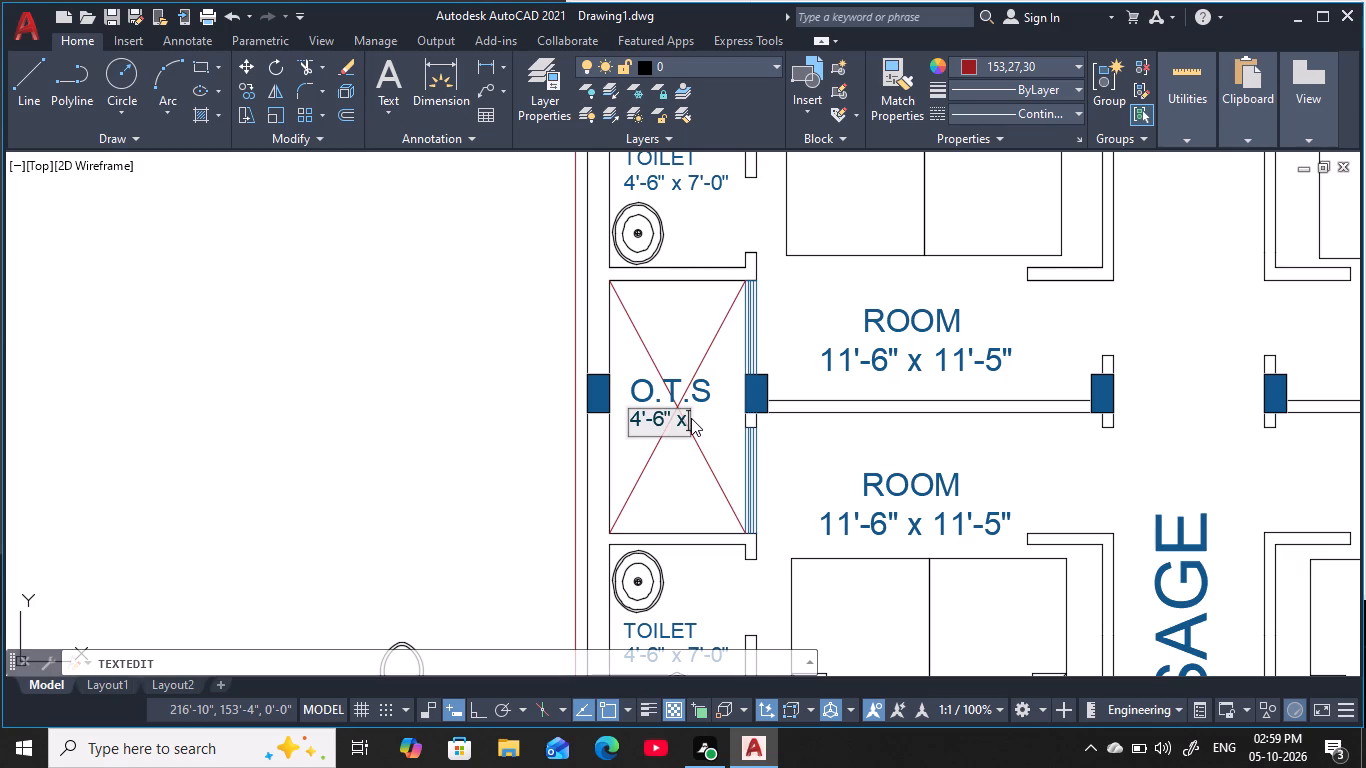
{"action": "key", "text": "space"}
{"action": "type", "text": "7"}
{"action": "key", "text": "apostrophe"}
{"action": "key", "text": "minus"}
{"action": "key", "text": "0"}
{"action": "key", "text": "shift+quotedbl"}
{"action": "key", "text": "Return"}
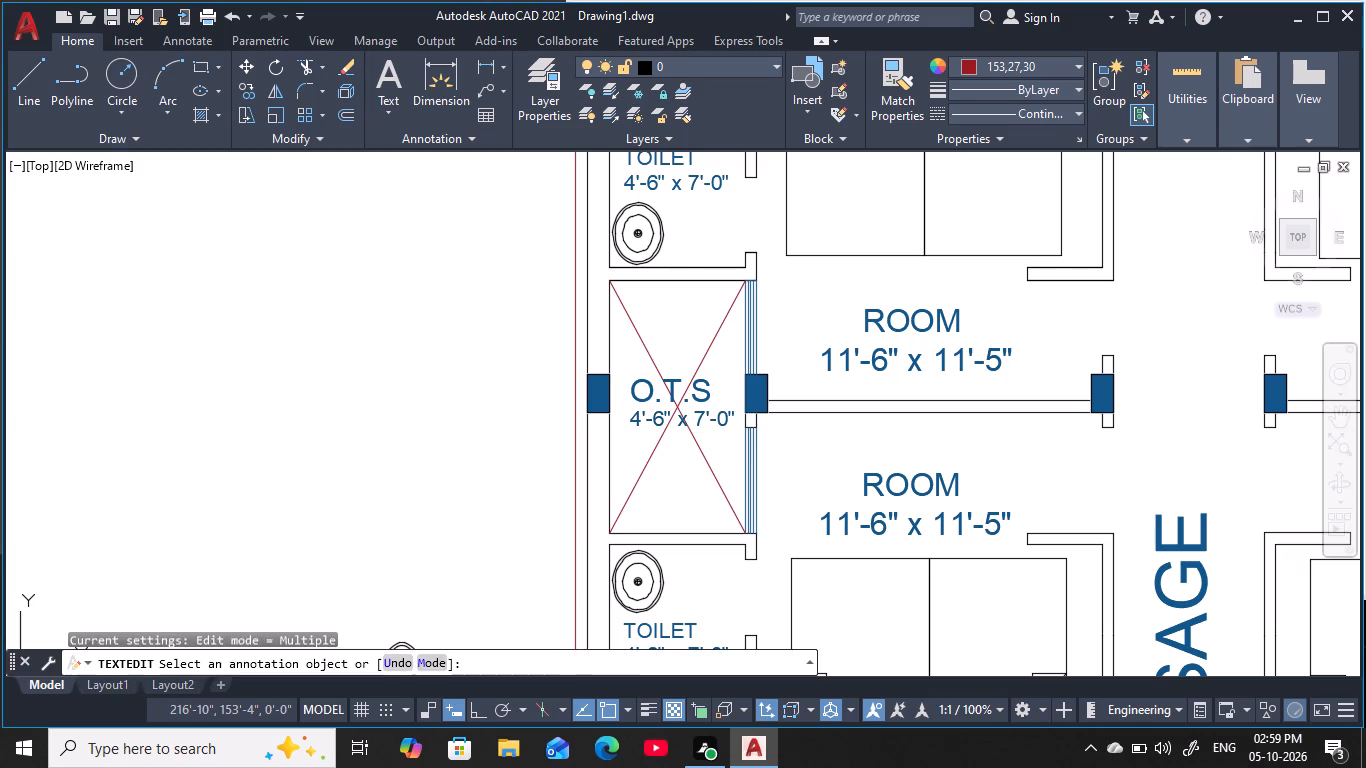
{"action": "key", "text": "Escape"}
{"action": "key", "text": "Escape"}
{"action": "key", "text": "Escape"}
{"action": "key", "text": "Escape"}
{"action": "key", "text": "Escape"}
{"action": "key", "text": "Escape"}
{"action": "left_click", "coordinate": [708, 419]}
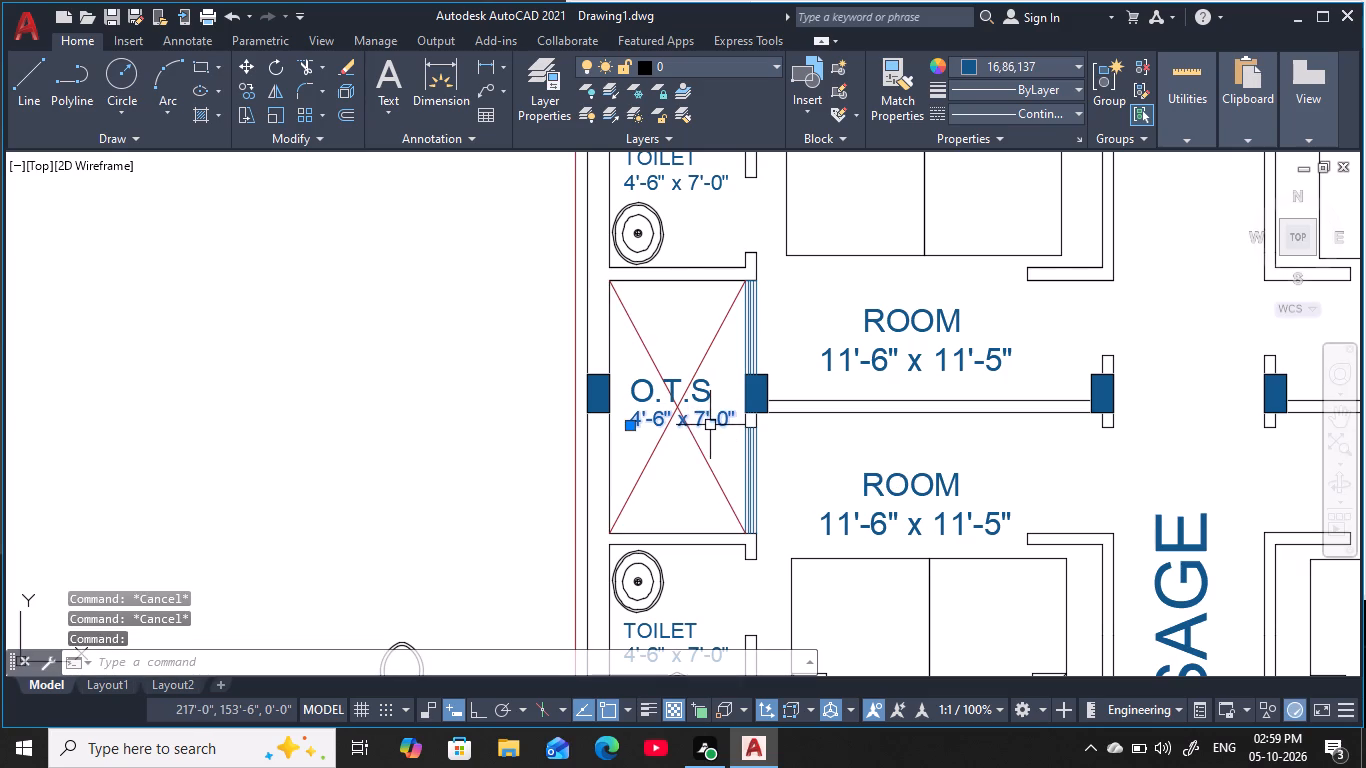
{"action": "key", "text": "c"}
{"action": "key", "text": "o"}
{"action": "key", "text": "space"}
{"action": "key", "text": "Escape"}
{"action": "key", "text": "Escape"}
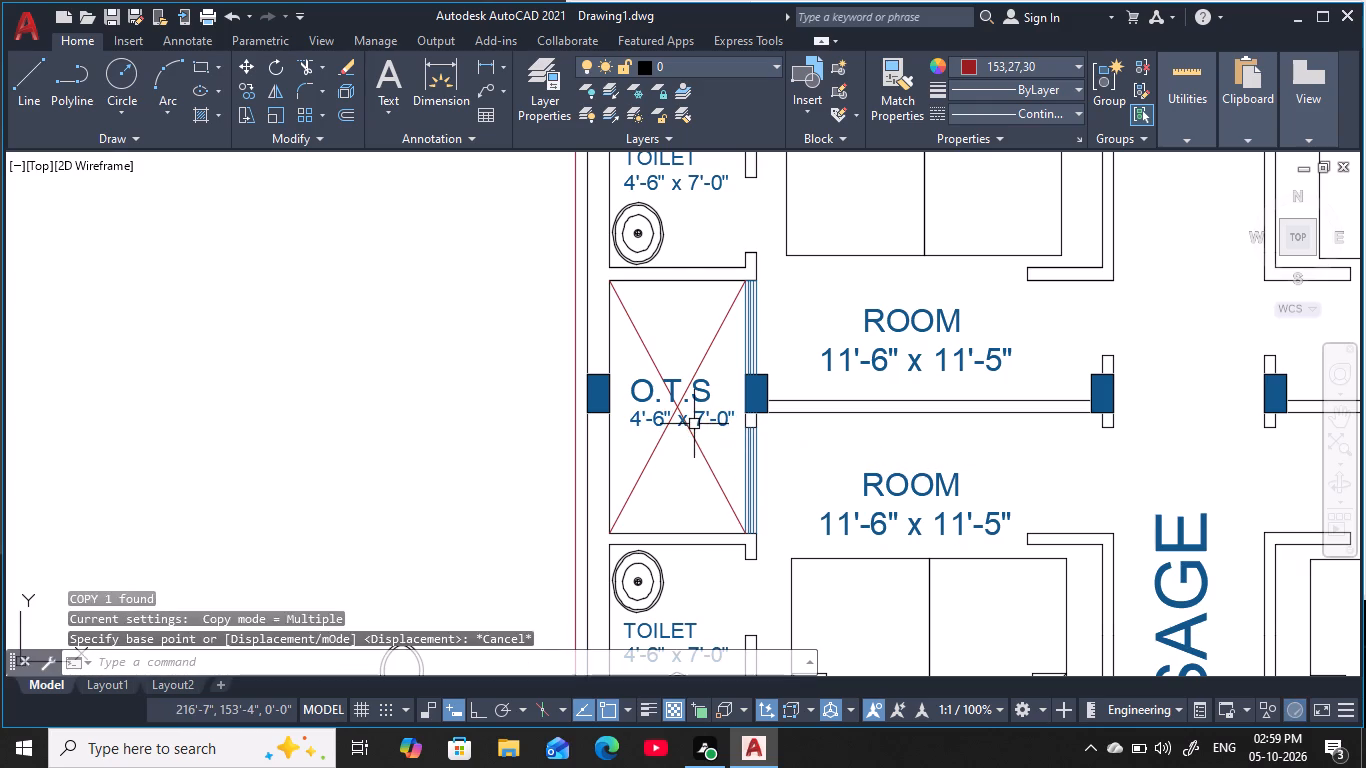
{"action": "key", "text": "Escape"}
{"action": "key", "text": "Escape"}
Copy the O.T.S label together with its size text into the centre of the lower-left crossed shaft.
{"action": "left_click", "coordinate": [693, 395]}
{"action": "left_click", "coordinate": [702, 427]}
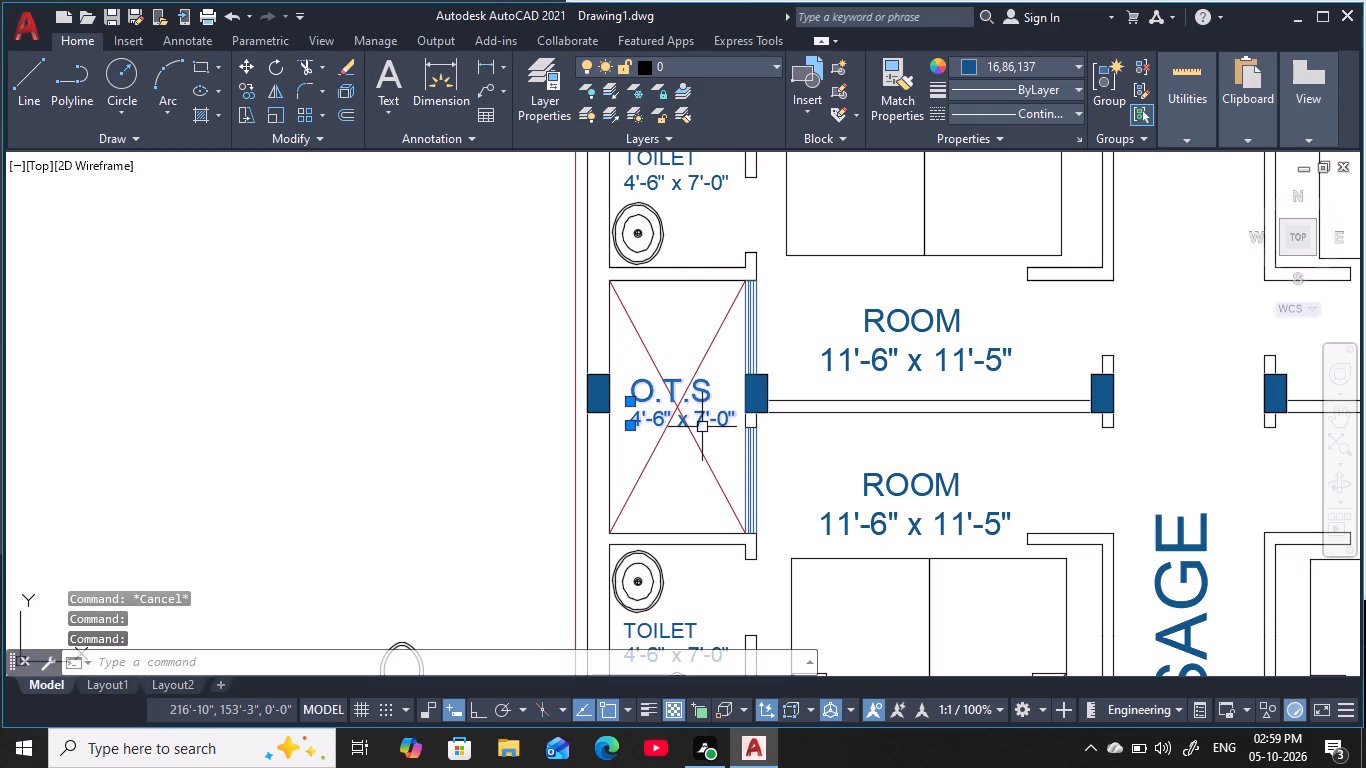
{"action": "type", "text": "co"}
{"action": "key", "text": "space"}
{"action": "left_click", "coordinate": [687, 393]}
{"action": "middle_click_drag", "start_coordinate": [699, 479], "coordinate": [688, 361]}
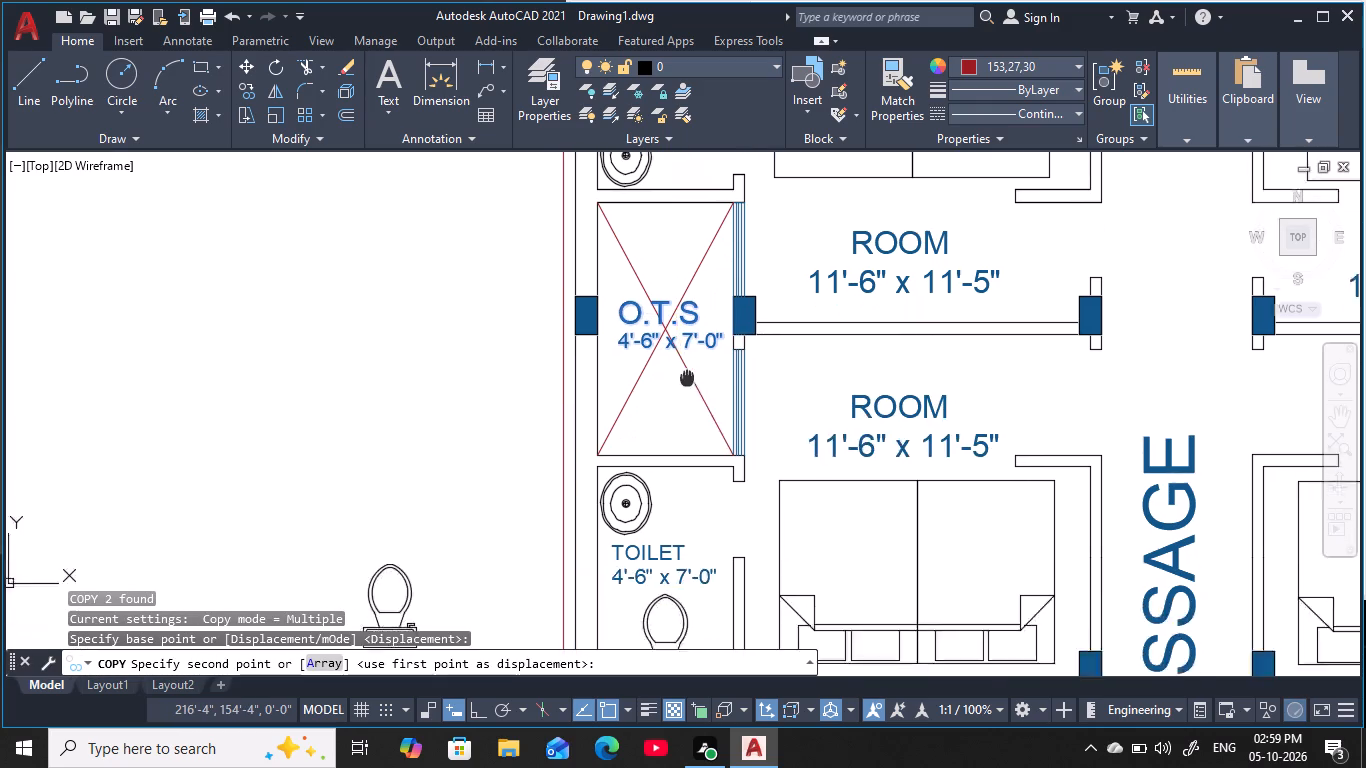
{"action": "middle_click_drag", "start_coordinate": [688, 361], "coordinate": [711, 266]}
{"action": "scroll", "coordinate": [697, 381], "scroll_direction": "down", "scroll_amount": 1}
{"action": "middle_click_drag", "start_coordinate": [694, 445], "coordinate": [692, 302]}
{"action": "scroll", "coordinate": [703, 513], "scroll_direction": "down", "scroll_amount": 1}
{"action": "scroll", "coordinate": [731, 517], "scroll_direction": "up", "scroll_amount": 3}
{"action": "middle_click_drag", "start_coordinate": [693, 542], "coordinate": [937, 202]}
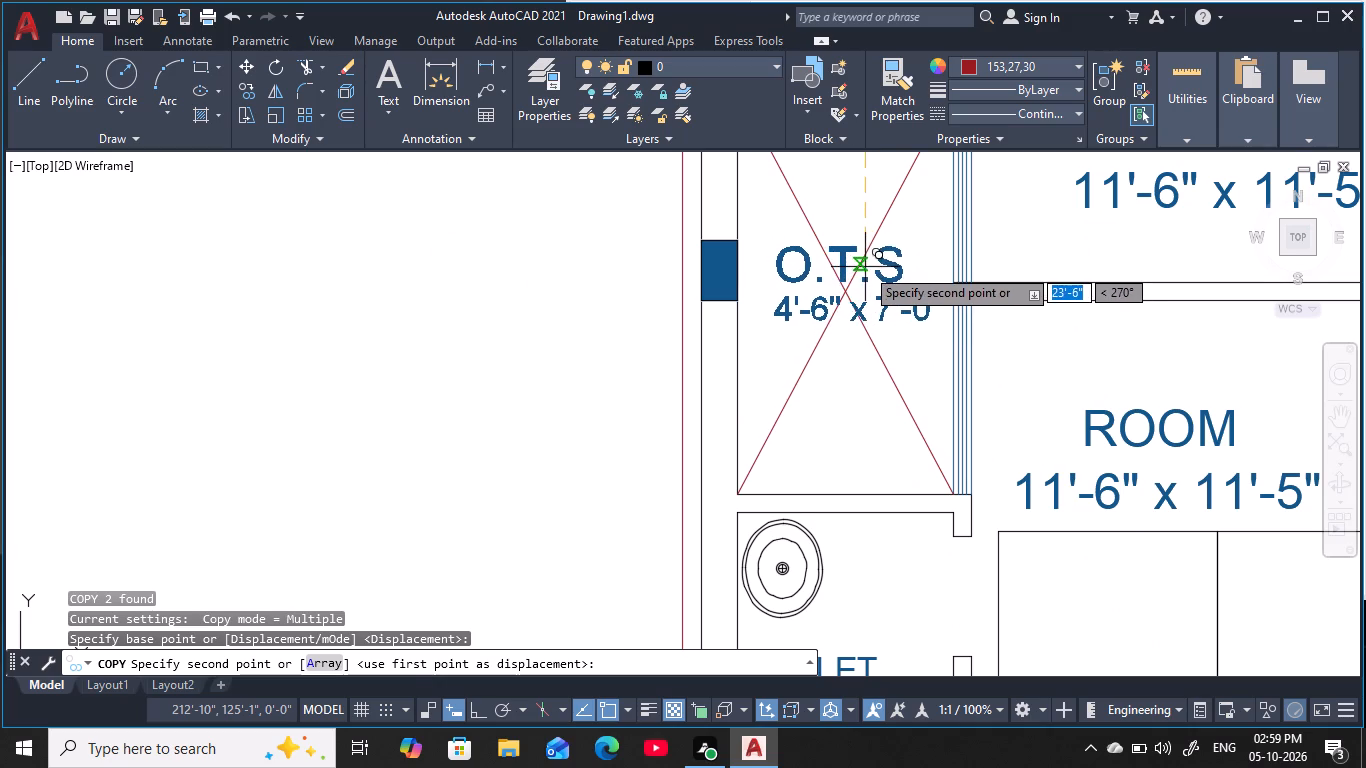
{"action": "left_click", "coordinate": [865, 267]}
Place another copy of the O.T.S label and size text in the lower crossed shaft on the plan's right side.
{"action": "scroll", "coordinate": [865, 269], "scroll_direction": "down", "scroll_amount": 4}
{"action": "middle_click_drag", "start_coordinate": [870, 267], "coordinate": [413, 378]}
{"action": "scroll", "coordinate": [645, 404], "scroll_direction": "up", "scroll_amount": 3}
{"action": "middle_click_drag", "start_coordinate": [649, 397], "coordinate": [632, 419]}
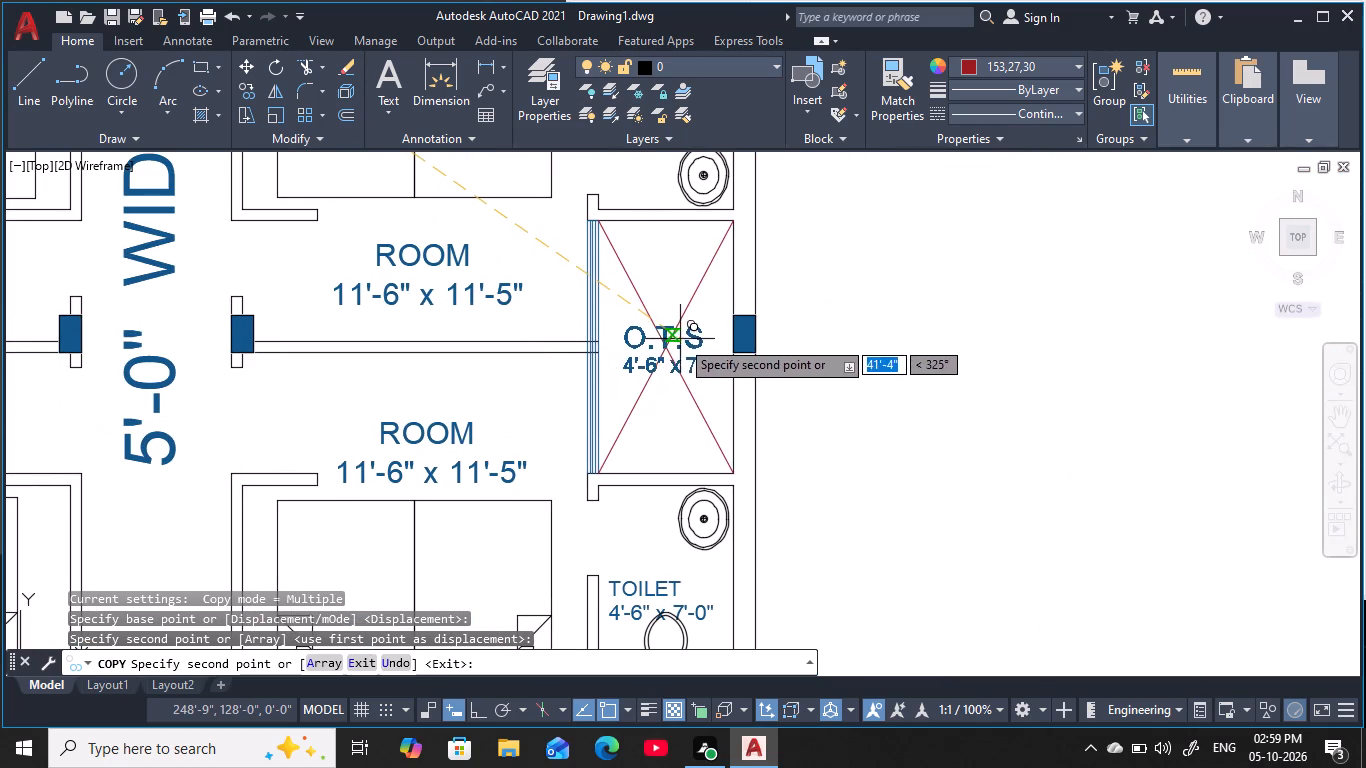
{"action": "left_click", "coordinate": [680, 339]}
Place the next copy of the O.T.S label and size text in the upper crossed shaft on the plan's right side.
{"action": "middle_click_drag", "start_coordinate": [663, 245], "coordinate": [617, 559]}
{"action": "scroll", "coordinate": [653, 311], "scroll_direction": "down", "scroll_amount": 1}
{"action": "middle_click_drag", "start_coordinate": [653, 323], "coordinate": [686, 510]}
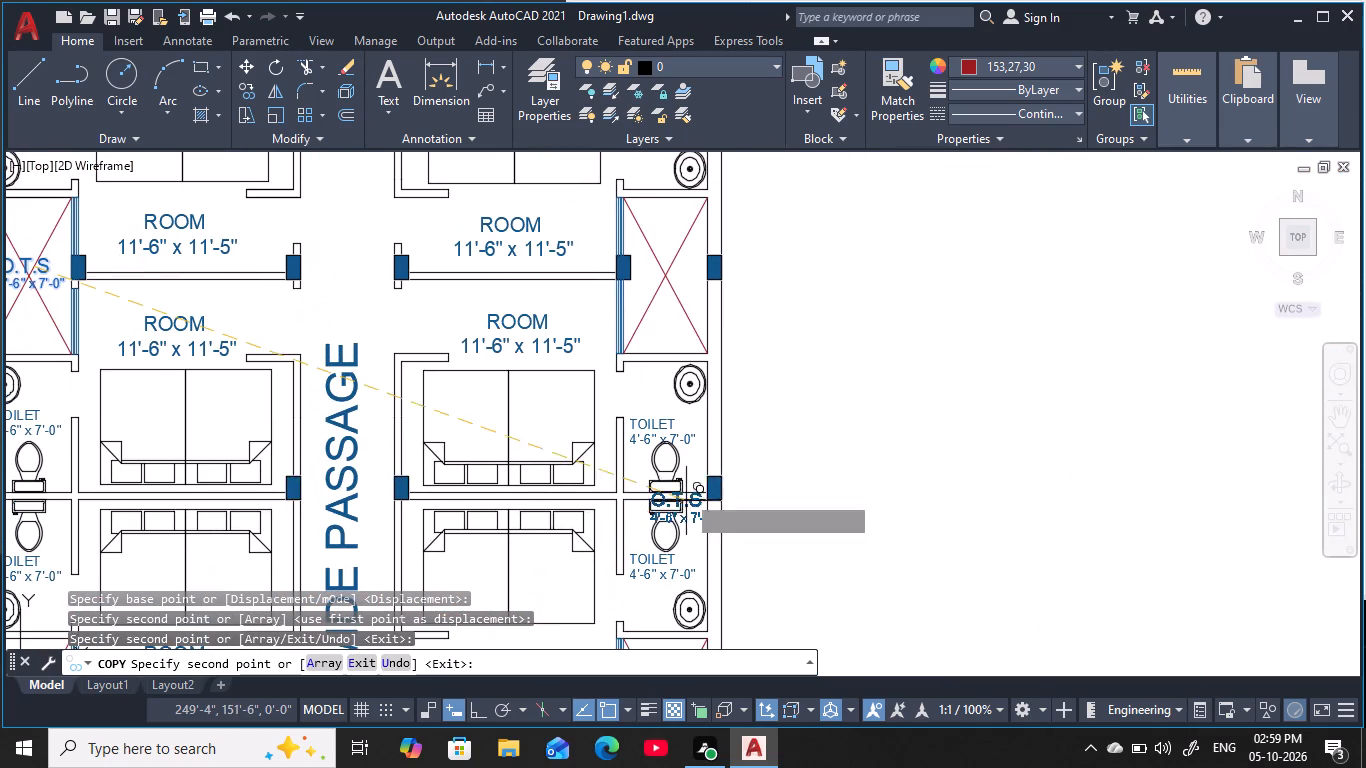
{"action": "scroll", "coordinate": [683, 285], "scroll_direction": "up", "scroll_amount": 2}
{"action": "middle_click_drag", "start_coordinate": [692, 327], "coordinate": [694, 338]}
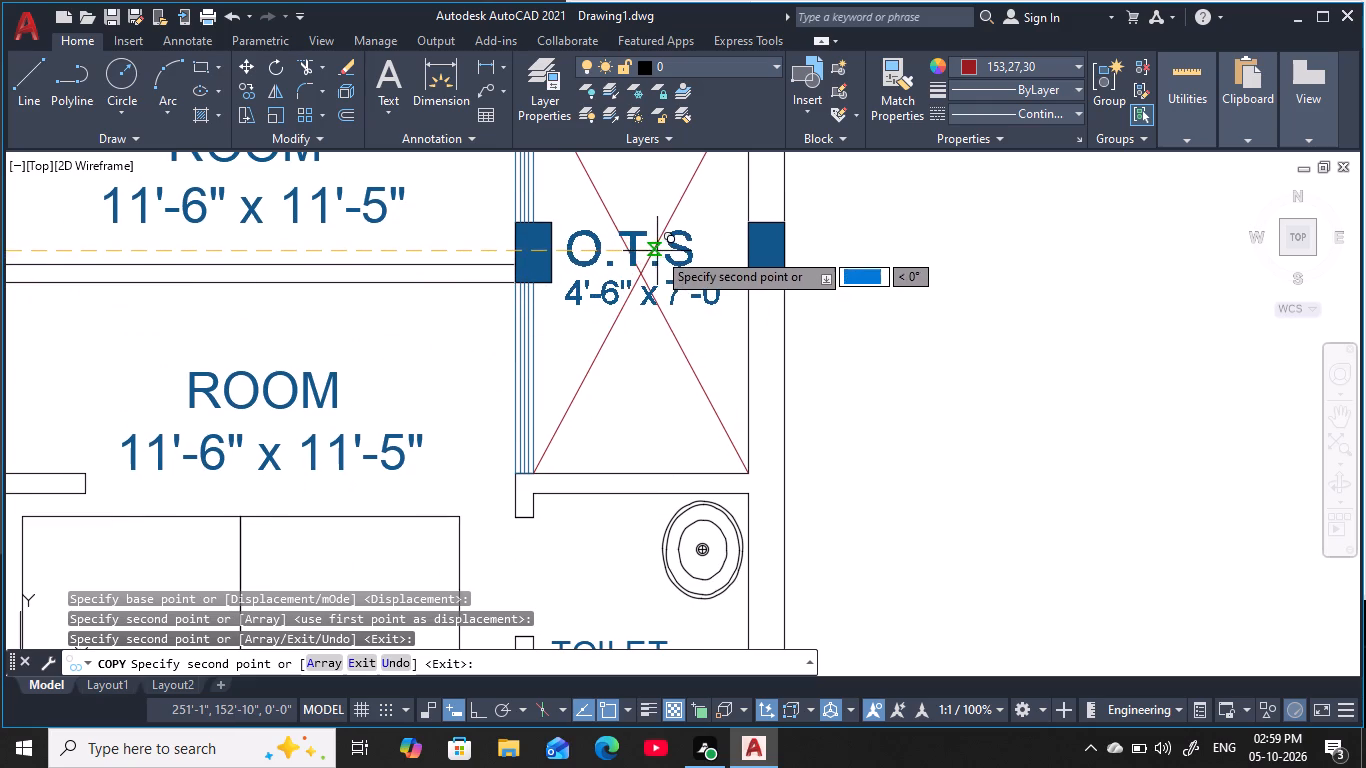
{"action": "left_click", "coordinate": [657, 251]}
{"action": "scroll", "coordinate": [669, 348], "scroll_direction": "down", "scroll_amount": 1}
{"action": "middle_click_drag", "start_coordinate": [669, 349], "coordinate": [711, 310]}
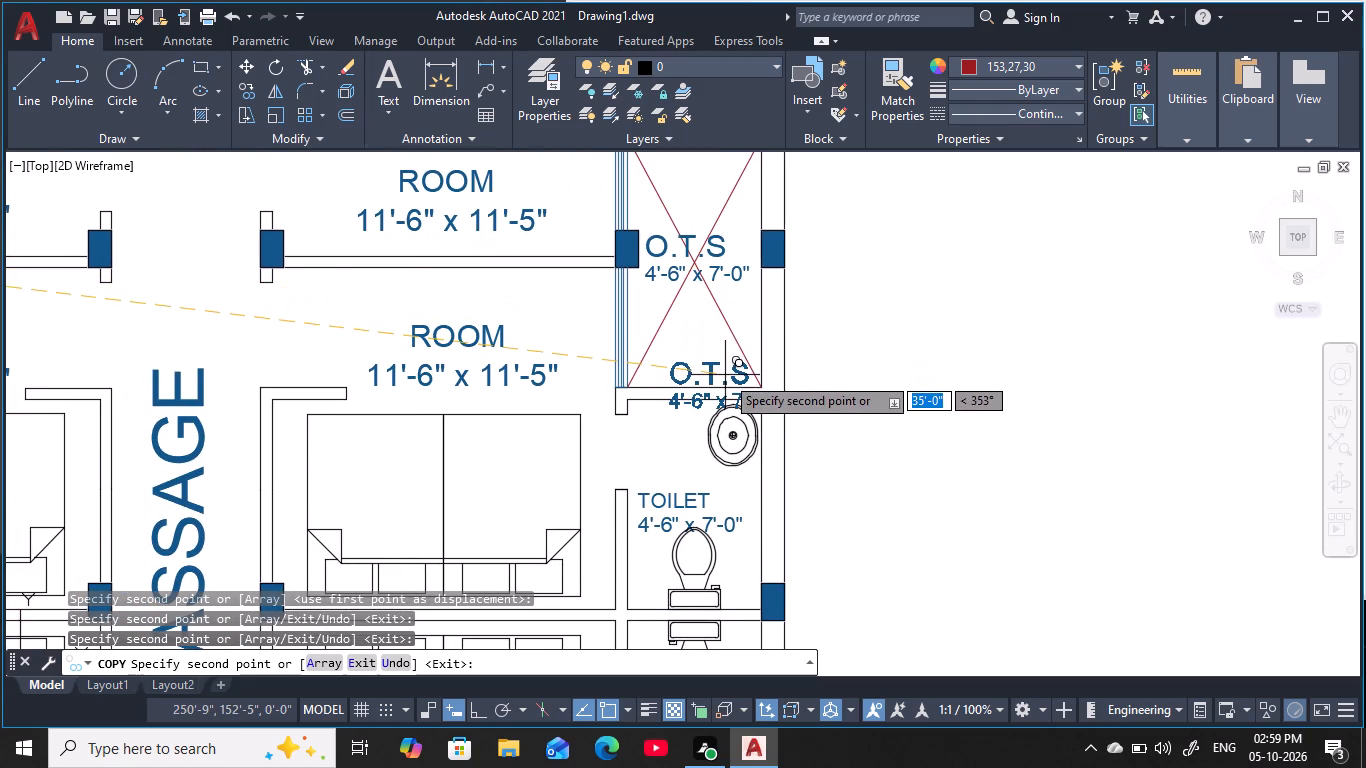
{"action": "key", "text": "Escape"}
{"action": "key", "text": "Escape"}
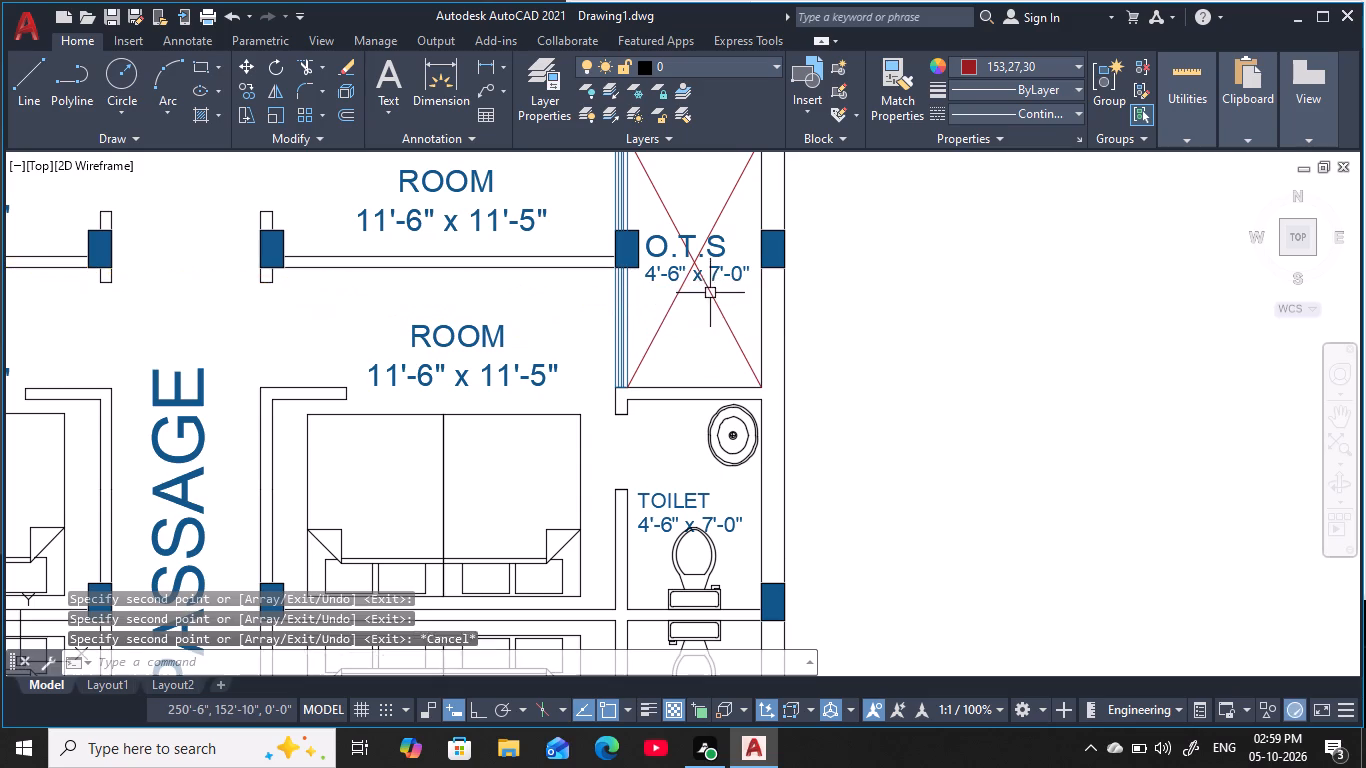
{"action": "key", "text": "Escape"}
{"action": "key", "text": "Escape"}
Change the size text below the upper-right shaft's O.T.S label to 4'-6" x 8'-5".
{"action": "scroll", "coordinate": [720, 279], "scroll_direction": "up", "scroll_amount": 2}
{"action": "key", "text": "Escape"}
{"action": "key", "text": "Escape"}
{"action": "key", "text": "Escape"}
{"action": "key", "text": "Escape"}
{"action": "double_click", "coordinate": [731, 255]}
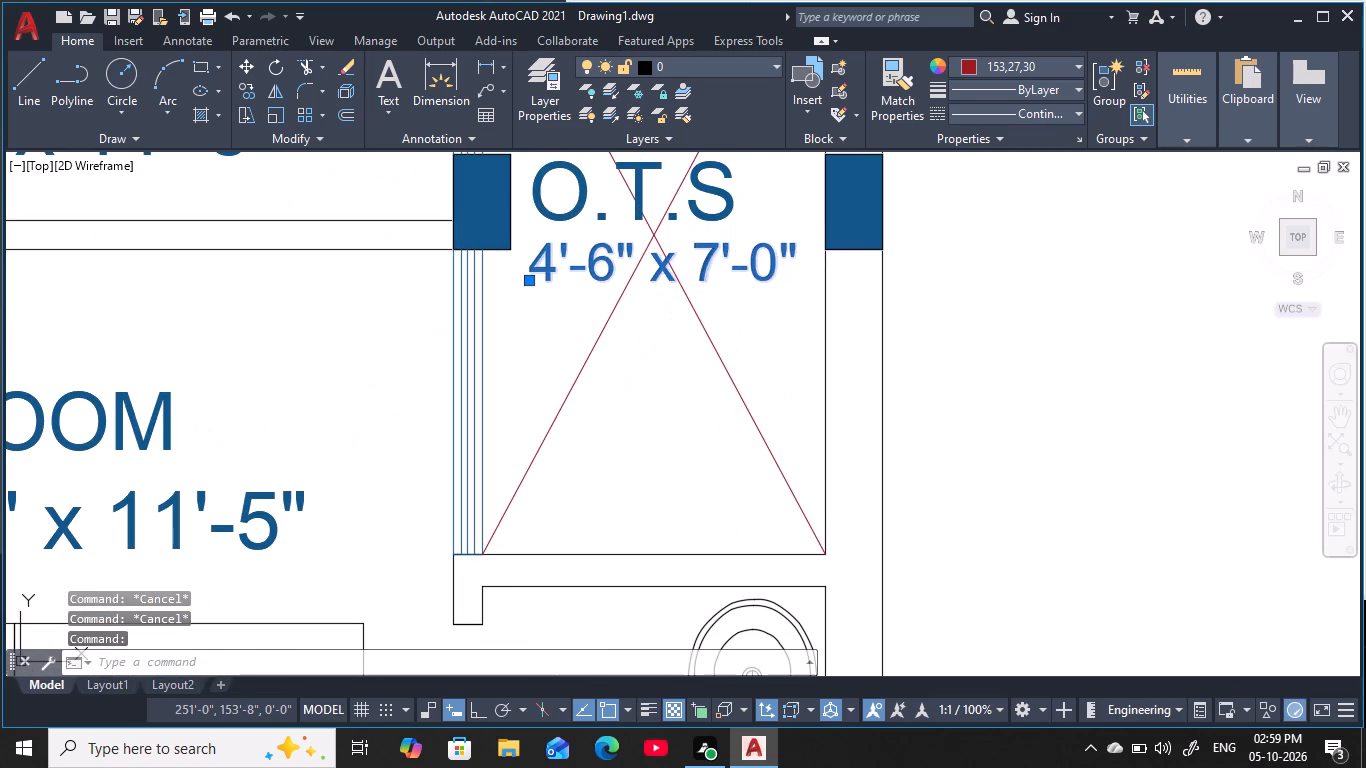
{"action": "left_click", "coordinate": [761, 264]}
{"action": "left_click", "coordinate": [775, 253]}
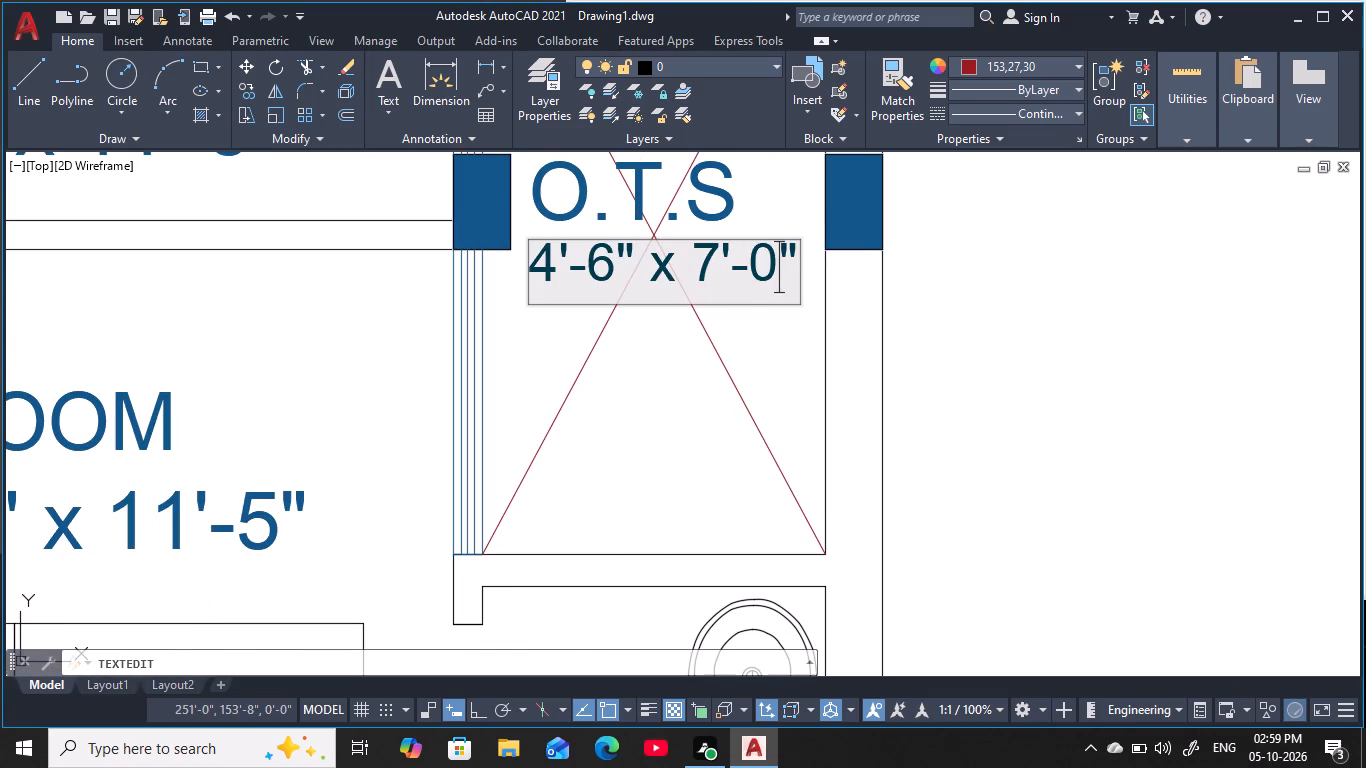
{"action": "key", "text": "BackSpace"}
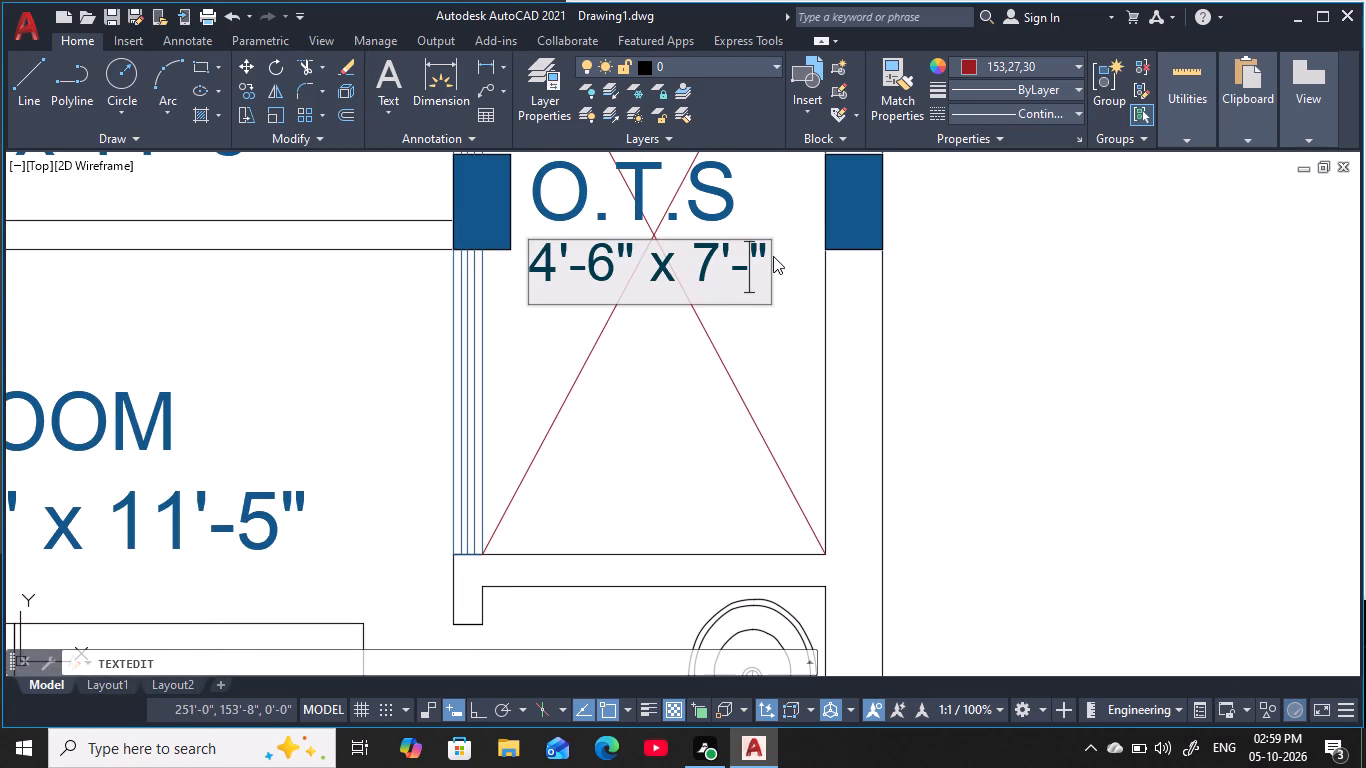
{"action": "key", "text": "5"}
{"action": "left_click", "coordinate": [716, 253]}
{"action": "key", "text": "BackSpace"}
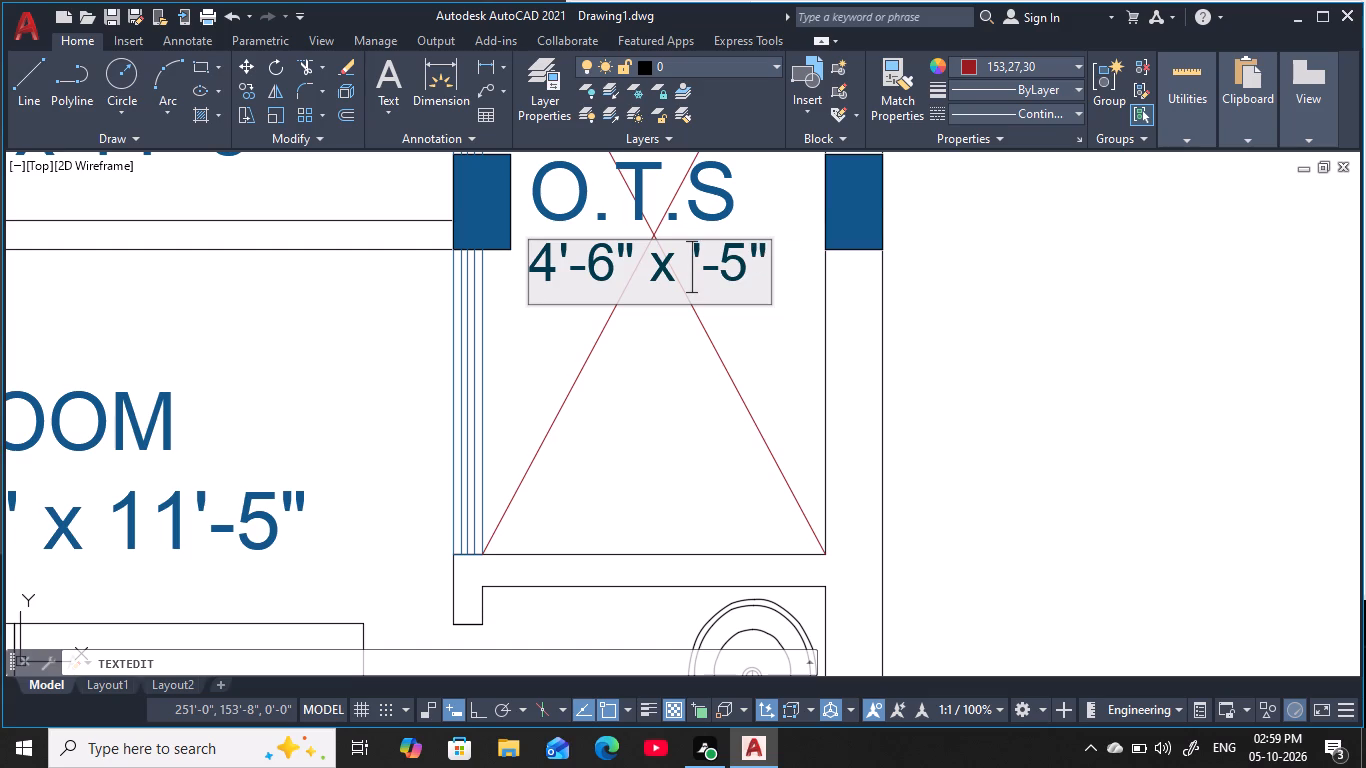
{"action": "key", "text": "8"}
{"action": "key", "text": "Return"}
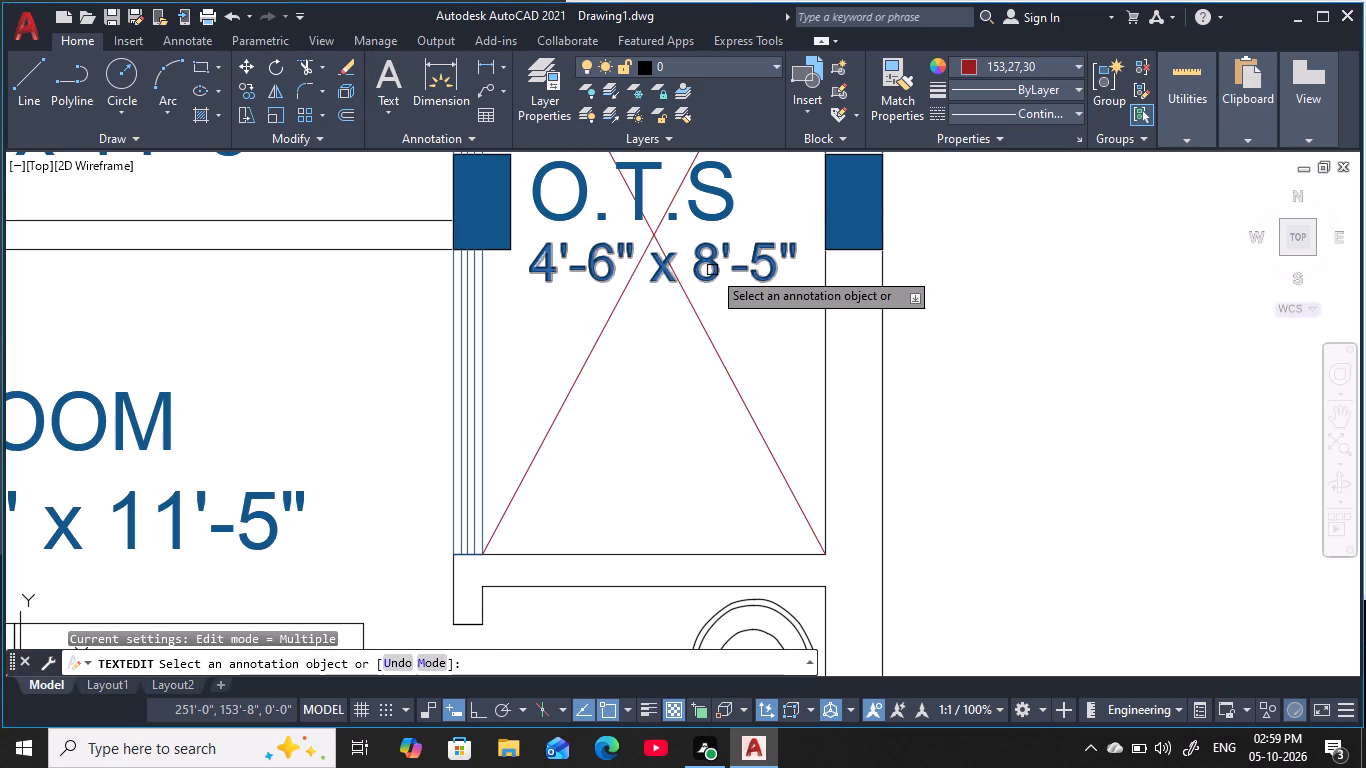
{"action": "middle_click_drag", "start_coordinate": [721, 276], "coordinate": [733, 320]}
{"action": "key", "text": "Escape"}
{"action": "key", "text": "Escape"}
{"action": "middle_click_drag", "start_coordinate": [732, 308], "coordinate": [760, 351]}
{"action": "scroll", "coordinate": [756, 349], "scroll_direction": "down", "scroll_amount": 1}
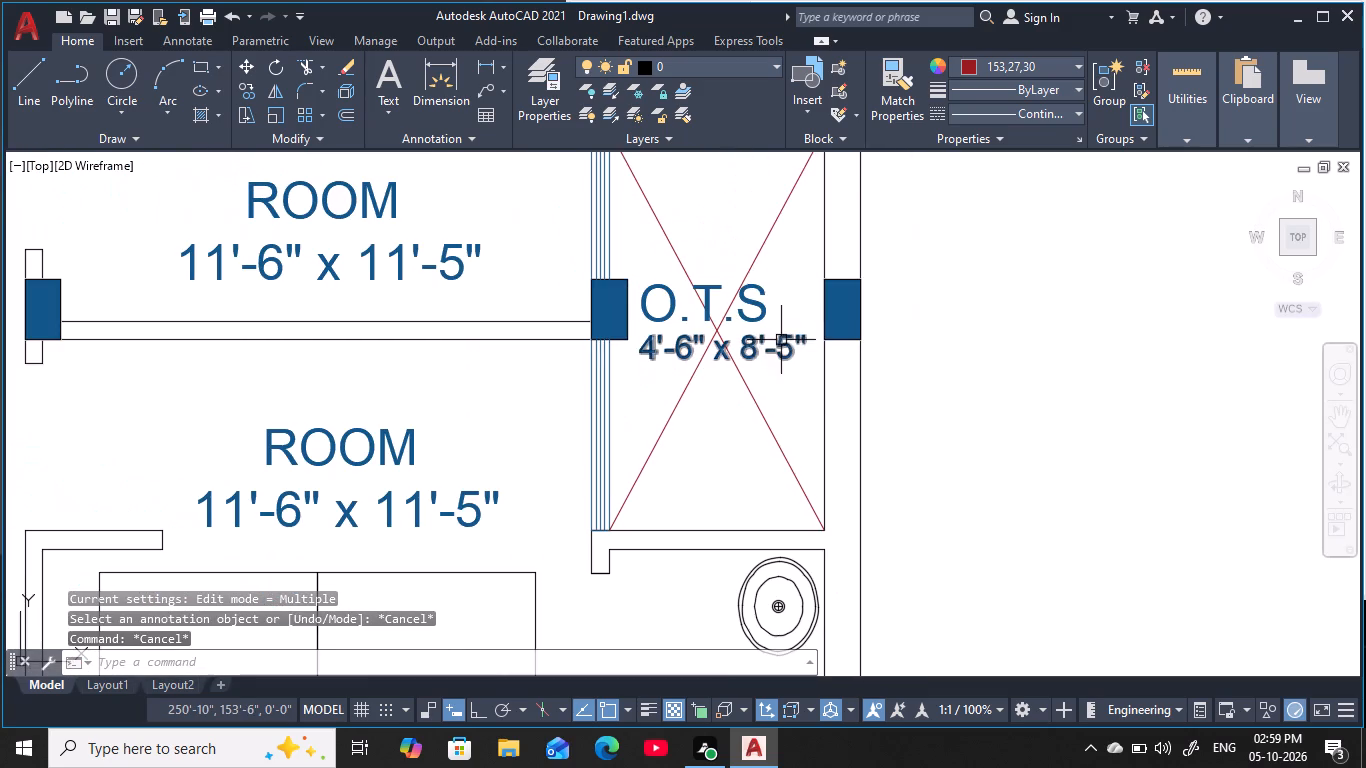
{"action": "key", "text": "Escape"}
Erase the 4'-6" x 7'-0" size text below the O.T.S label in the upper-left shaft.
{"action": "scroll", "coordinate": [702, 353], "scroll_direction": "down", "scroll_amount": 2}
{"action": "middle_click_drag", "start_coordinate": [707, 352], "coordinate": [796, 319]}
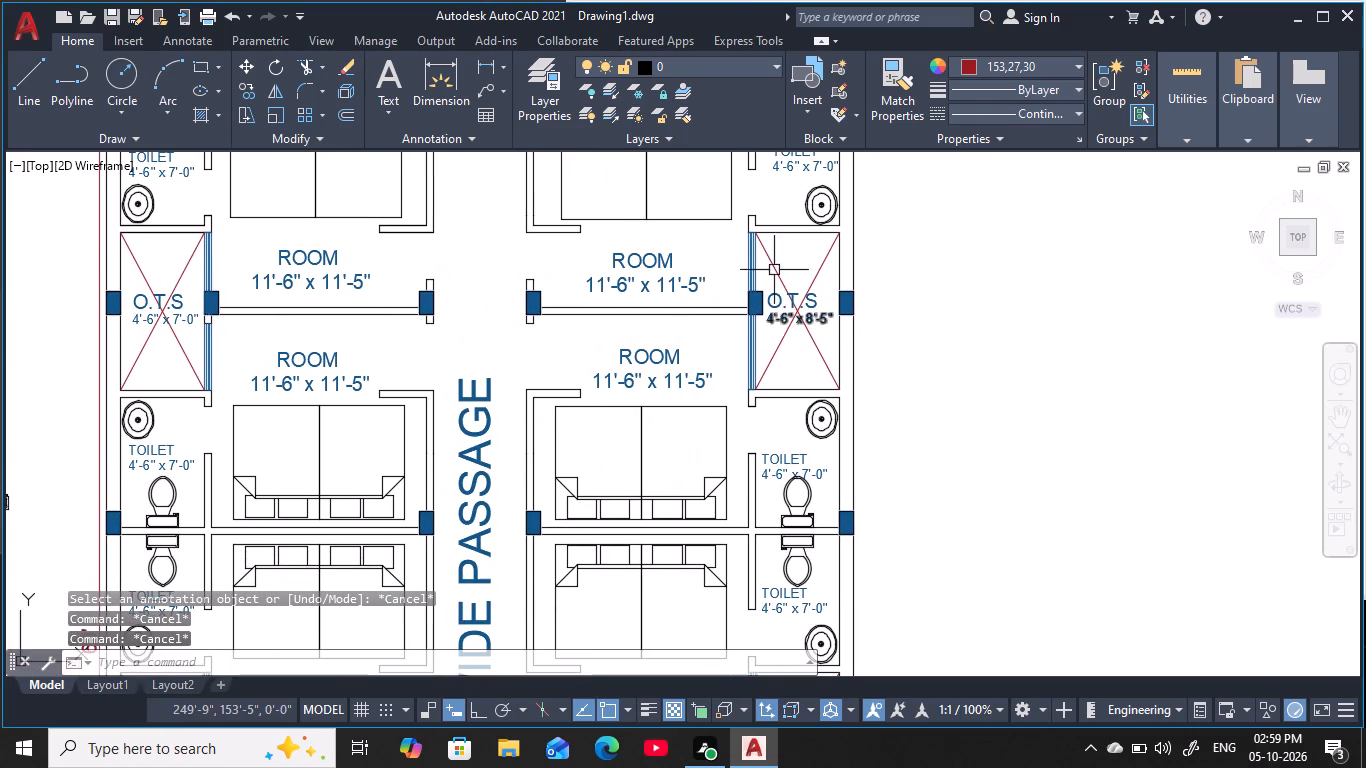
{"action": "middle_click_drag", "start_coordinate": [771, 264], "coordinate": [897, 237]}
{"action": "scroll", "coordinate": [322, 322], "scroll_direction": "up", "scroll_amount": 2}
{"action": "middle_click_drag", "start_coordinate": [308, 296], "coordinate": [424, 322]}
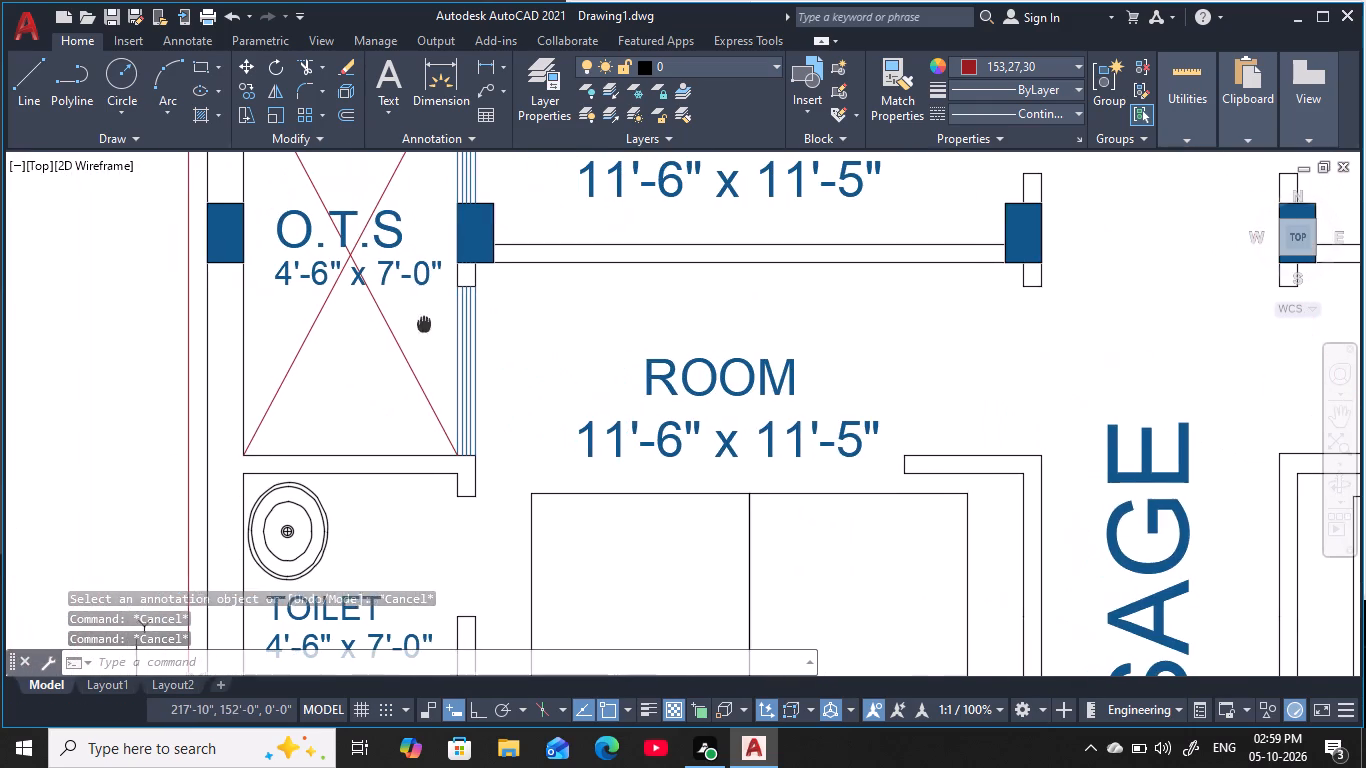
{"action": "key", "text": "Escape"}
{"action": "key", "text": "Escape"}
{"action": "key", "text": "Escape"}
{"action": "scroll", "coordinate": [409, 283], "scroll_direction": "up", "scroll_amount": 1}
{"action": "middle_click_drag", "start_coordinate": [411, 284], "coordinate": [454, 344]}
{"action": "left_click", "coordinate": [464, 318]}
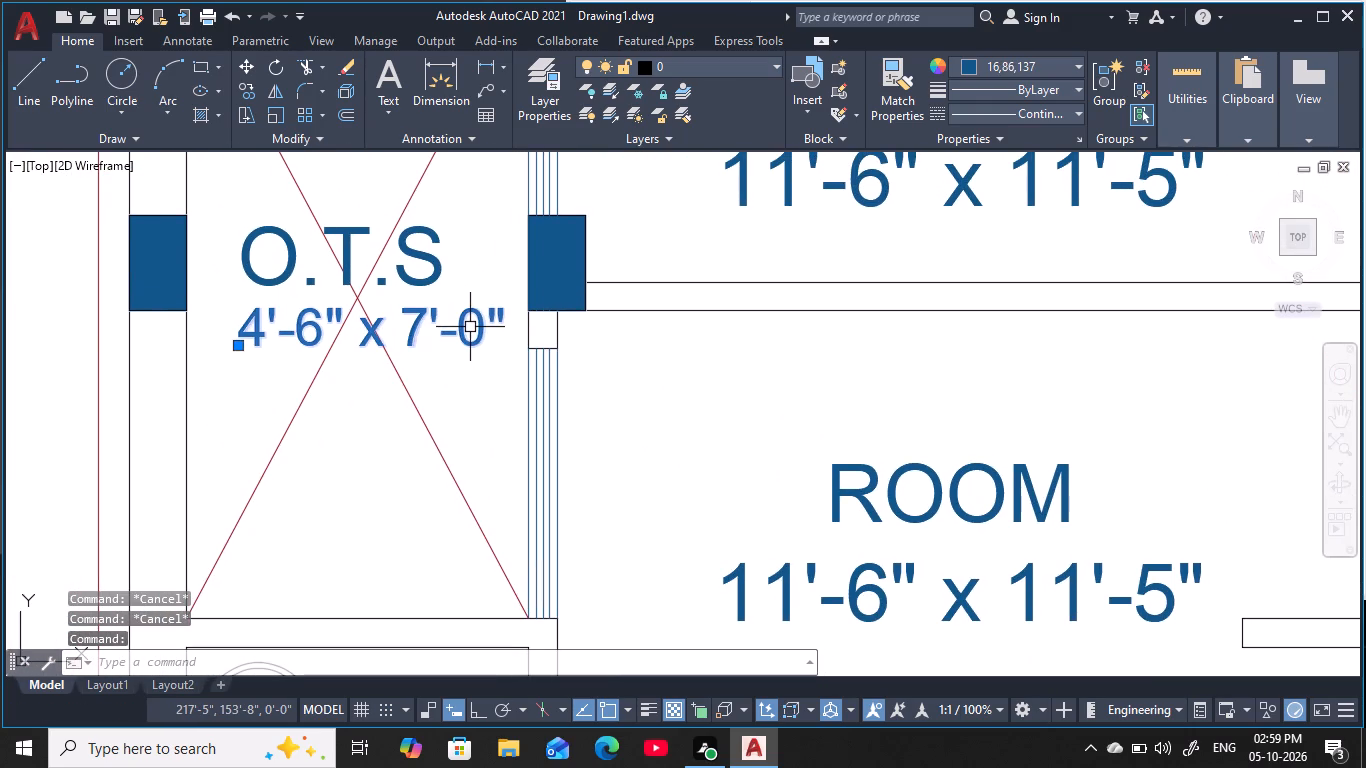
{"action": "type", "text": "e"}
{"action": "key", "text": "space"}
Erase the 4'-6" x 7'-0" size text below the O.T.S label in the lower-left shaft.
{"action": "middle_click_drag", "start_coordinate": [472, 406], "coordinate": [482, 374]}
{"action": "scroll", "coordinate": [476, 402], "scroll_direction": "down", "scroll_amount": 5}
{"action": "middle_click_drag", "start_coordinate": [484, 438], "coordinate": [534, 286]}
{"action": "scroll", "coordinate": [493, 361], "scroll_direction": "up", "scroll_amount": 2}
{"action": "middle_click_drag", "start_coordinate": [492, 366], "coordinate": [531, 142]}
{"action": "scroll", "coordinate": [544, 311], "scroll_direction": "down", "scroll_amount": 5}
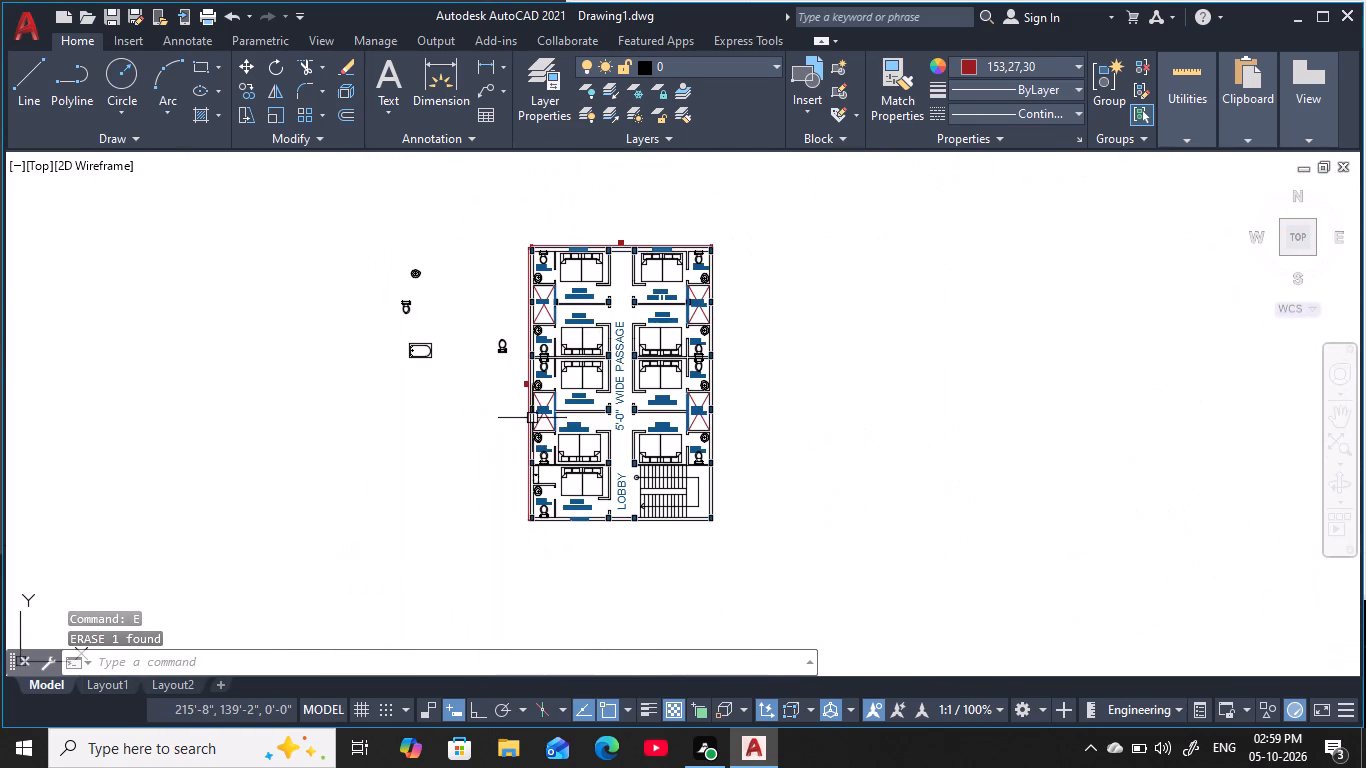
{"action": "scroll", "coordinate": [539, 453], "scroll_direction": "up", "scroll_amount": 5}
{"action": "scroll", "coordinate": [541, 450], "scroll_direction": "down", "scroll_amount": 3}
{"action": "scroll", "coordinate": [542, 355], "scroll_direction": "up", "scroll_amount": 4}
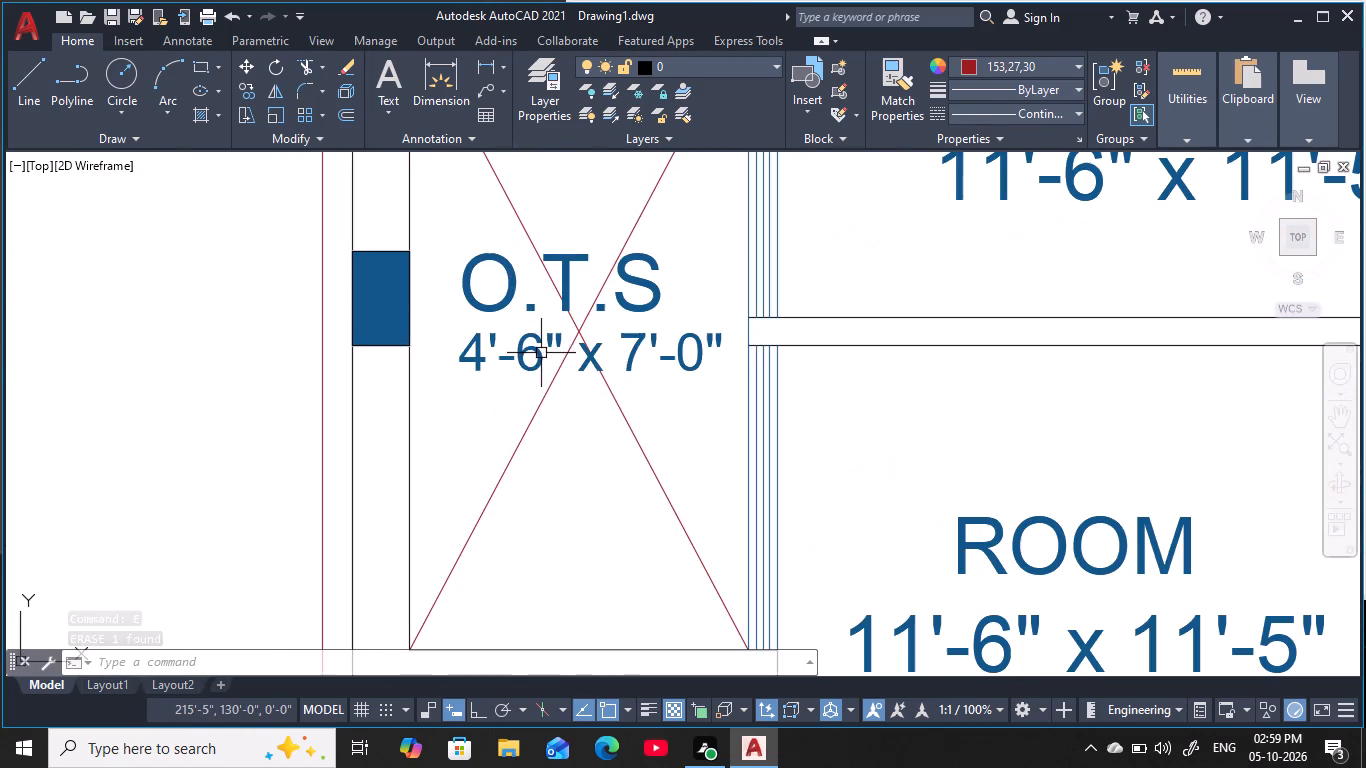
{"action": "left_click", "coordinate": [635, 347]}
{"action": "type", "text": "e"}
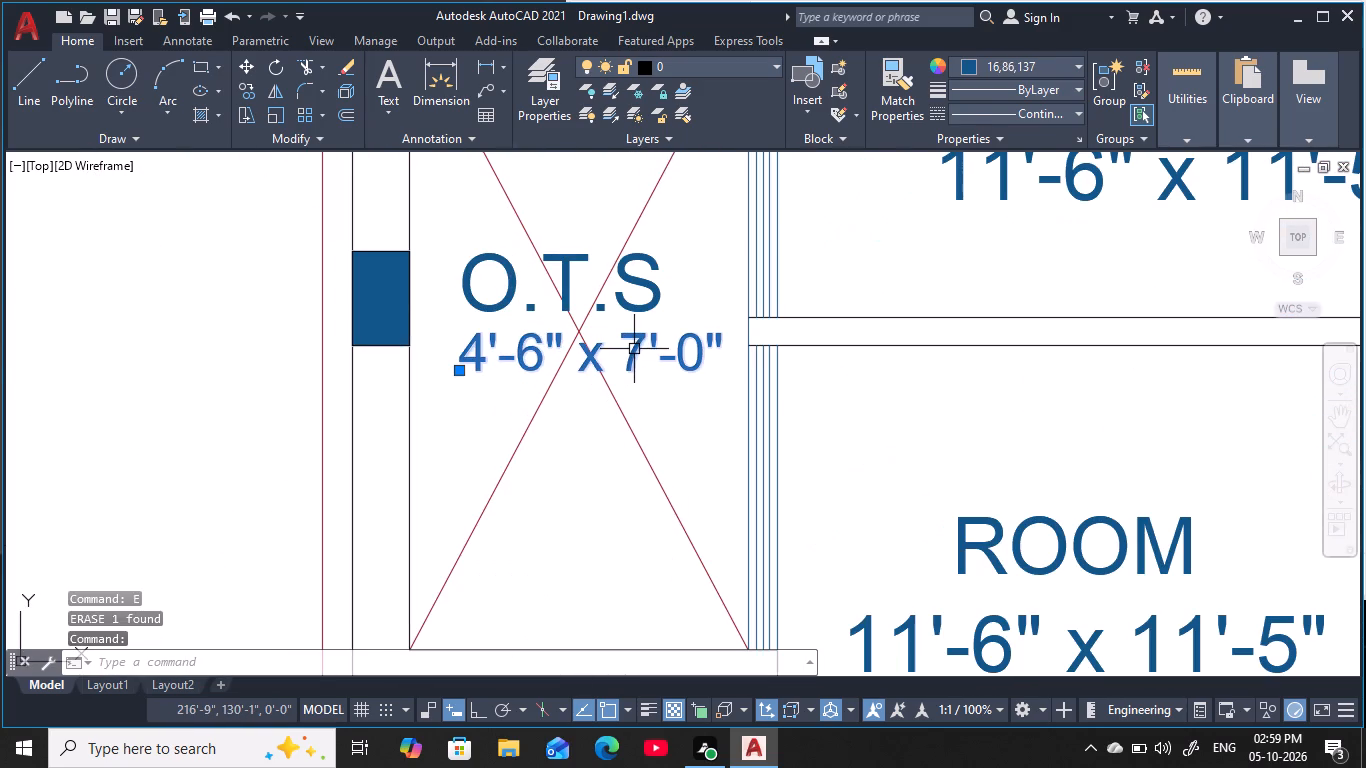
{"action": "key", "text": "space"}
Erase the 4'-6" x 7'-0" size text below the O.T.S label in the lower-right shaft.
{"action": "scroll", "coordinate": [632, 350], "scroll_direction": "down", "scroll_amount": 5}
{"action": "middle_click_drag", "start_coordinate": [583, 368], "coordinate": [330, 420]}
{"action": "scroll", "coordinate": [572, 427], "scroll_direction": "up", "scroll_amount": 5}
{"action": "middle_click_drag", "start_coordinate": [577, 390], "coordinate": [534, 404]}
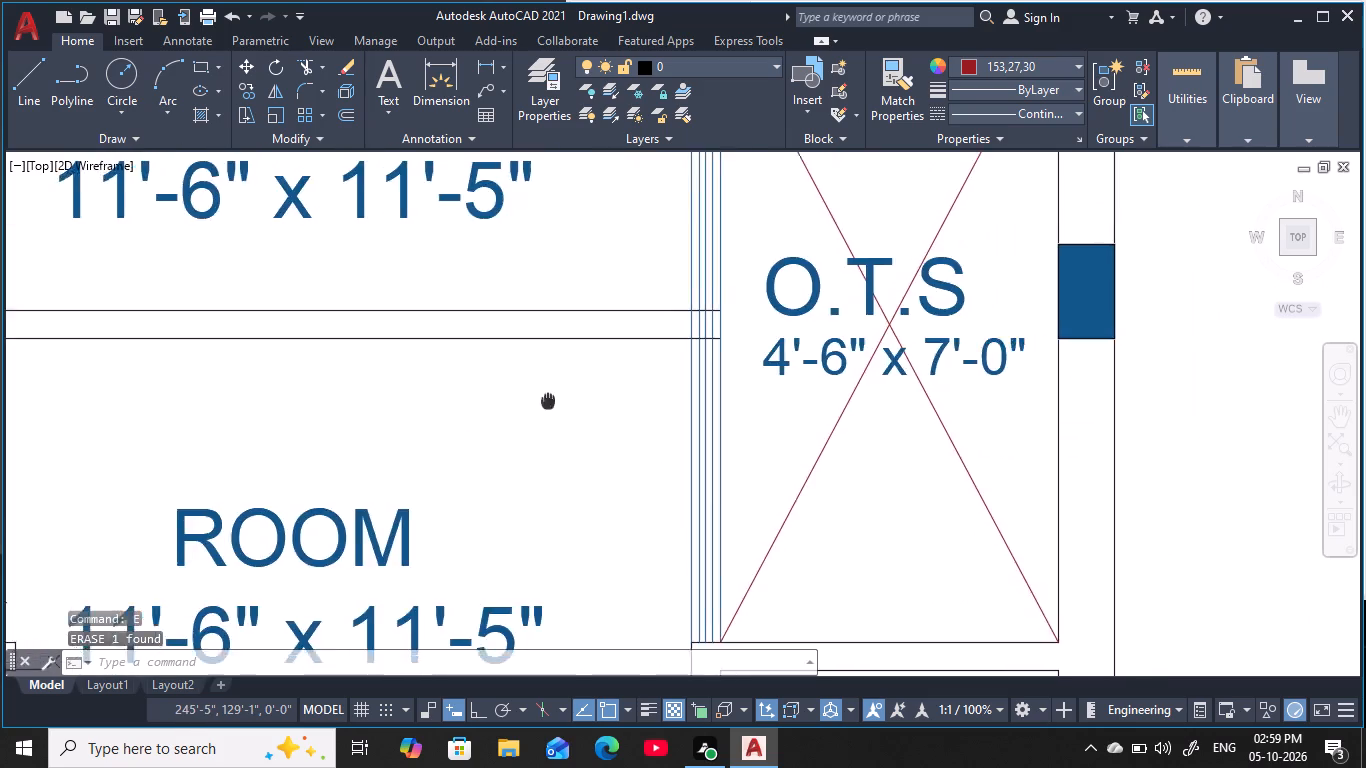
{"action": "middle_click_drag", "start_coordinate": [534, 404], "coordinate": [360, 518]}
{"action": "scroll", "coordinate": [360, 518], "scroll_direction": "down", "scroll_amount": 2}
{"action": "scroll", "coordinate": [551, 374], "scroll_direction": "down", "scroll_amount": 1}
{"action": "scroll", "coordinate": [520, 459], "scroll_direction": "up", "scroll_amount": 3}
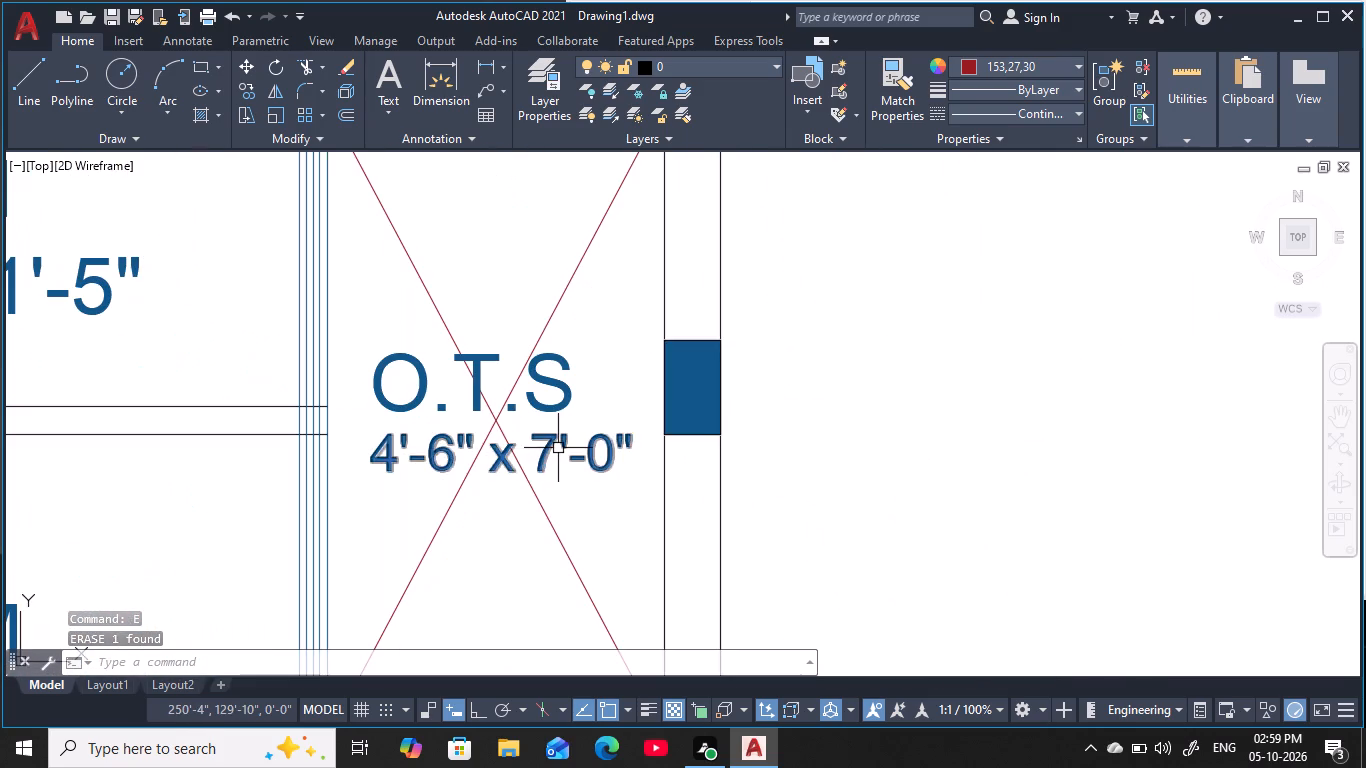
{"action": "left_click", "coordinate": [558, 448]}
{"action": "key", "text": "space"}
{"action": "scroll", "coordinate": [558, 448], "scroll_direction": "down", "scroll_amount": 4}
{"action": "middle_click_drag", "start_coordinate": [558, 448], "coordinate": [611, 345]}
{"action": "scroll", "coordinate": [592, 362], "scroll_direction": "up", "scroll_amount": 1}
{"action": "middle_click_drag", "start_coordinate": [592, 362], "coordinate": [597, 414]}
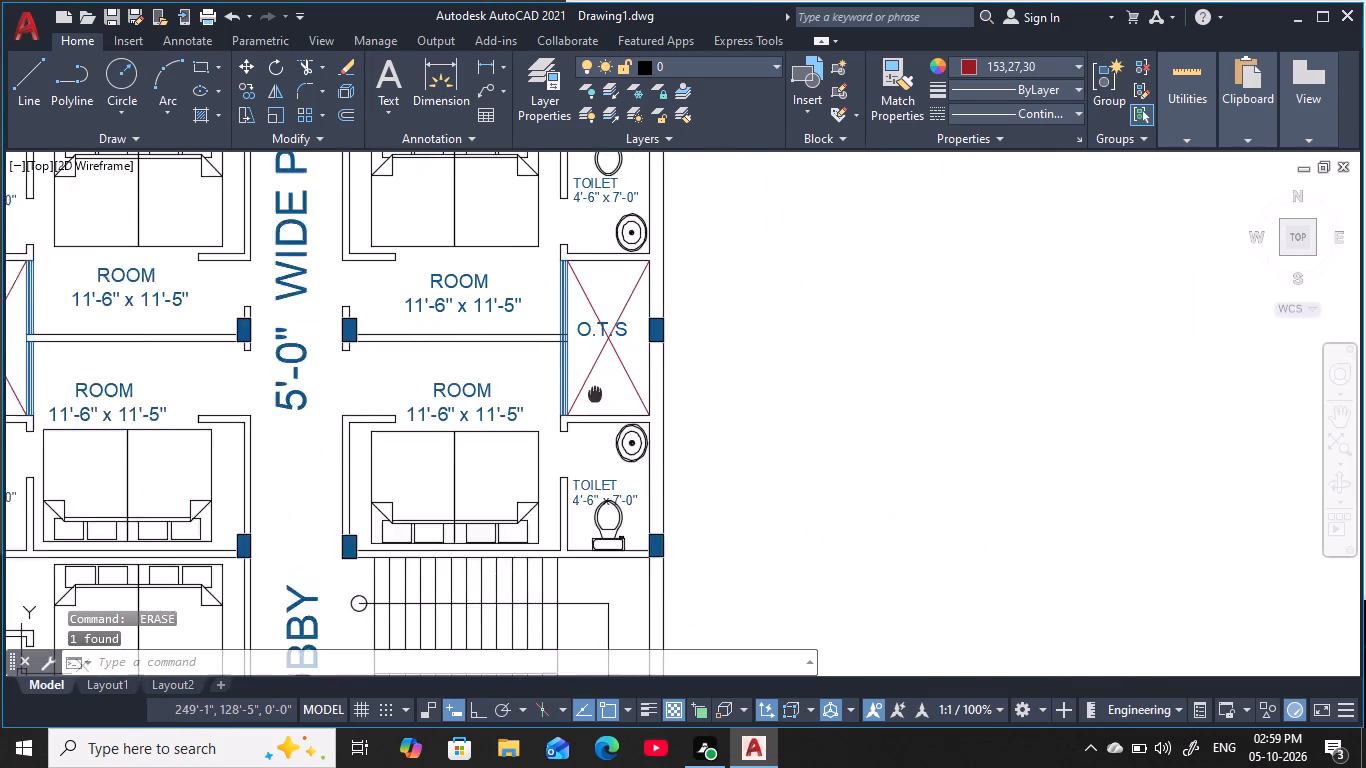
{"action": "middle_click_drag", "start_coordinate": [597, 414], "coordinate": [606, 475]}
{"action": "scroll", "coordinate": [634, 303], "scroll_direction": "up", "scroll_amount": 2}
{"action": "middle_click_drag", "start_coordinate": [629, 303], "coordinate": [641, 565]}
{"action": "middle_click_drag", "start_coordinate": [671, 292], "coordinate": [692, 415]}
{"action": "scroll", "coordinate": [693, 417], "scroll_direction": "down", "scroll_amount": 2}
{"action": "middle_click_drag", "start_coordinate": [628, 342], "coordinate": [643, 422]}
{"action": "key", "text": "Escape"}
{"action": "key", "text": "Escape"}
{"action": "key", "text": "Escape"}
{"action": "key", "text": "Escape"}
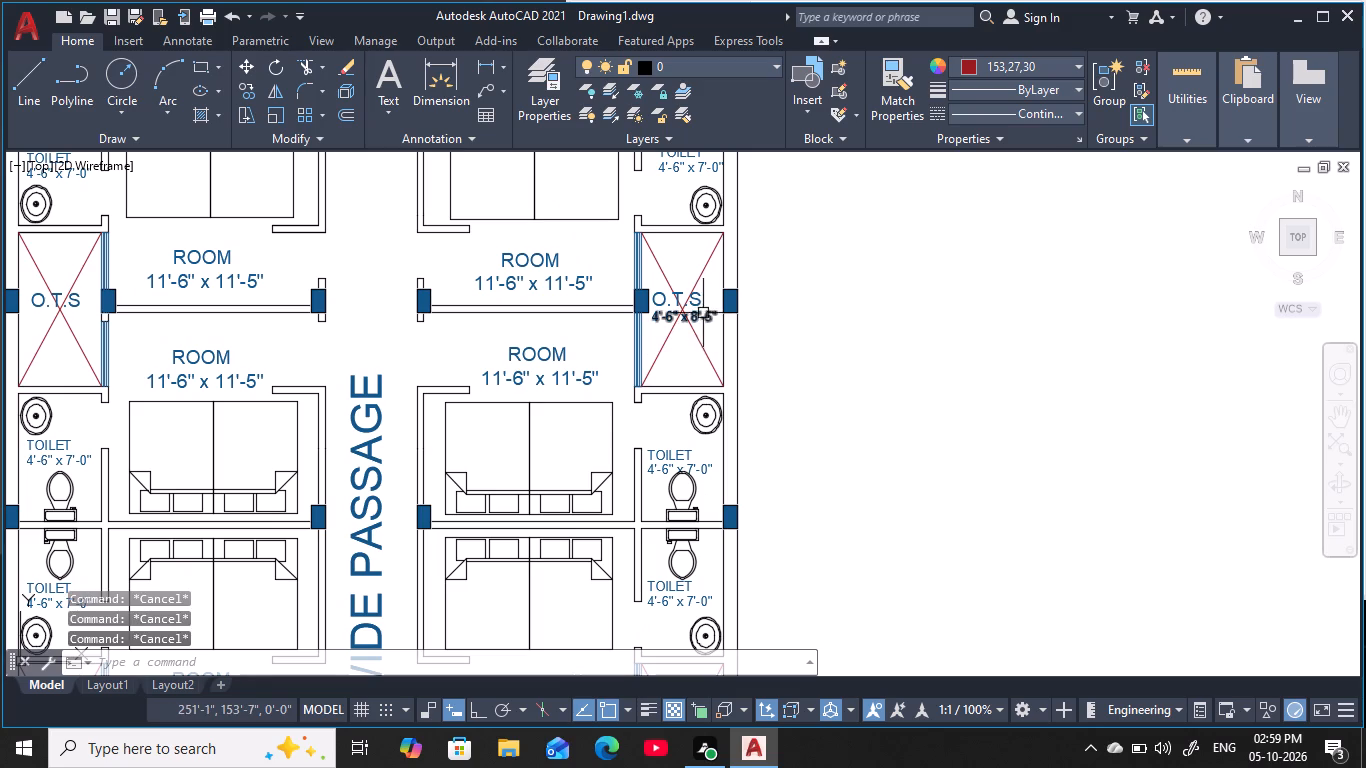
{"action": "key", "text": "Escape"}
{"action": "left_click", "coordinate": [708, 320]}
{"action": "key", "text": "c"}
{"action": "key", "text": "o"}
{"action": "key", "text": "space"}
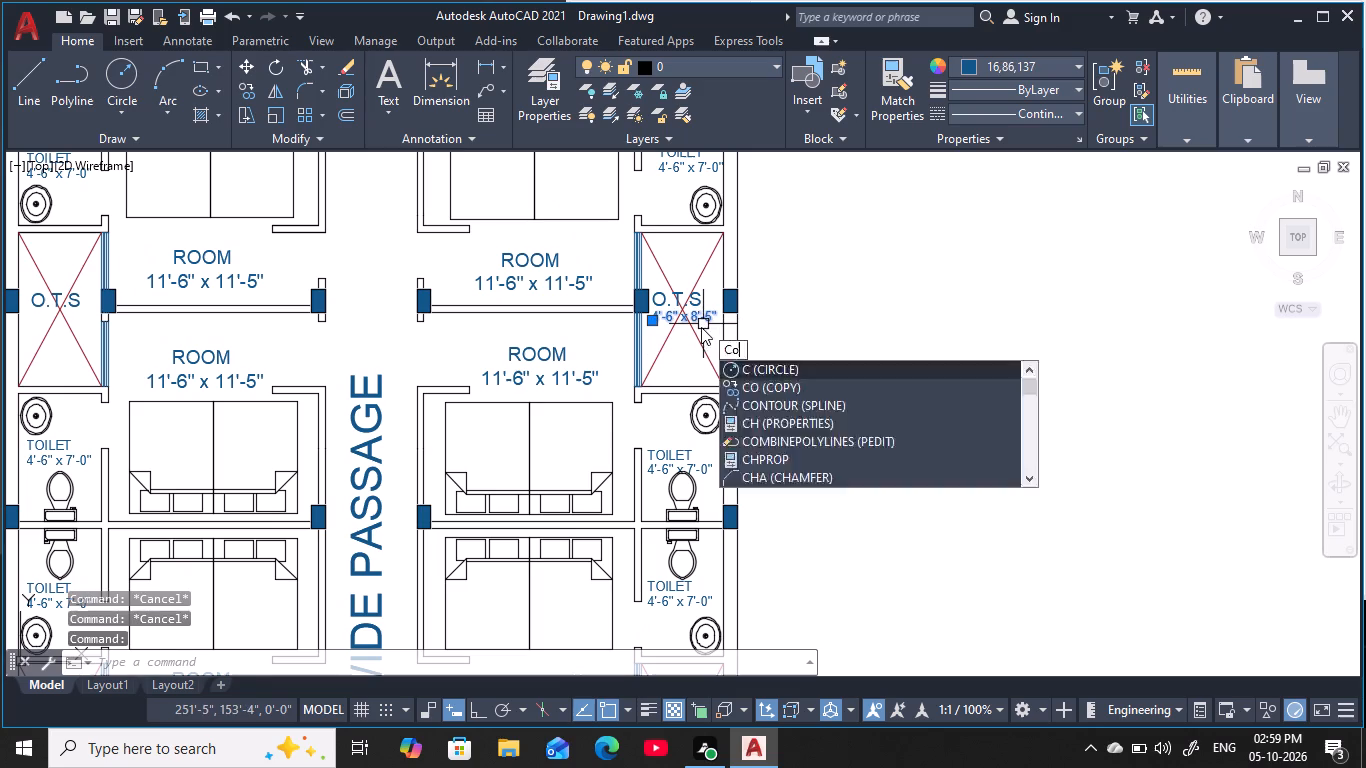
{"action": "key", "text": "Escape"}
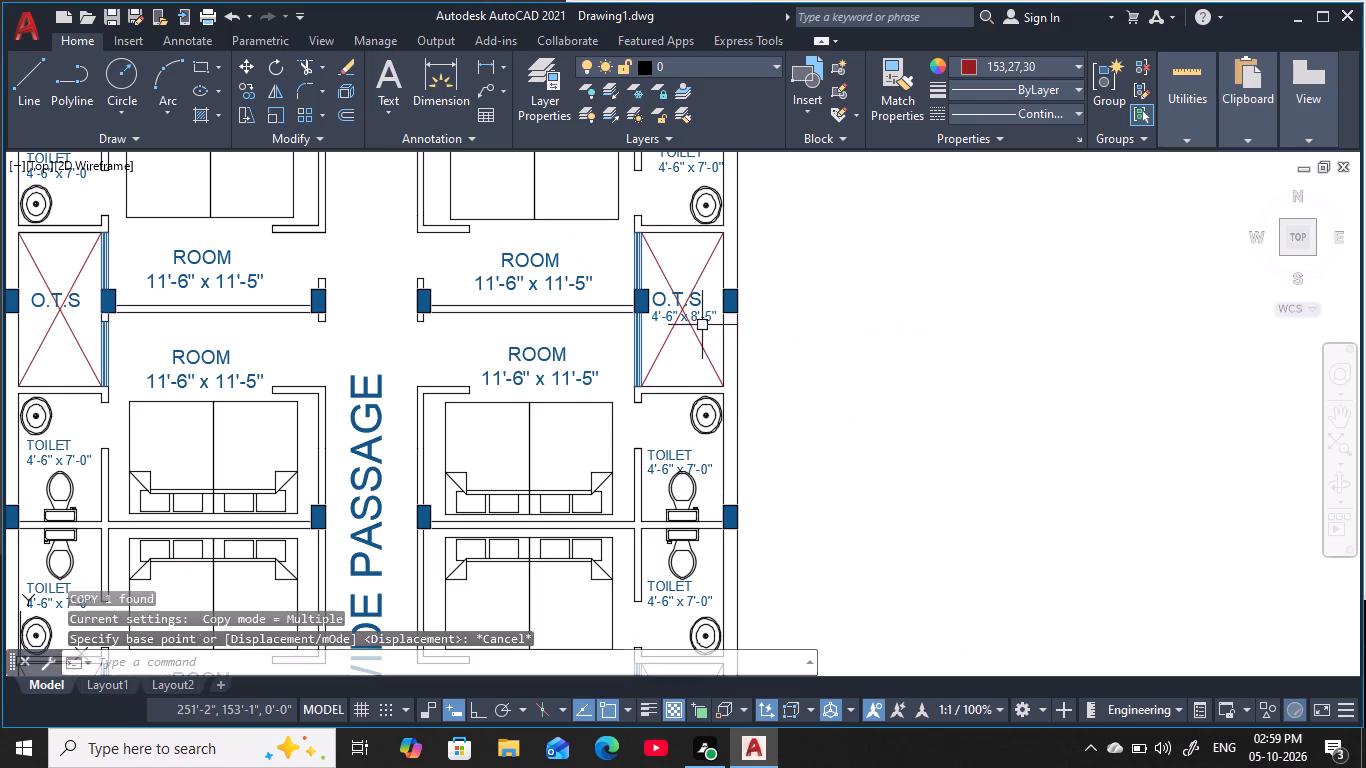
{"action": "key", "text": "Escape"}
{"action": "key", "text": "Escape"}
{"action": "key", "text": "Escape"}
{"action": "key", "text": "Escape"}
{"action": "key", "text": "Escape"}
Copy the upper-right shaft's 4'-6" x 8'-5" size text to just below the O.T.S label in the lower-right shaft.
{"action": "left_click", "coordinate": [699, 321]}
{"action": "type", "text": "co"}
{"action": "key", "text": "space"}
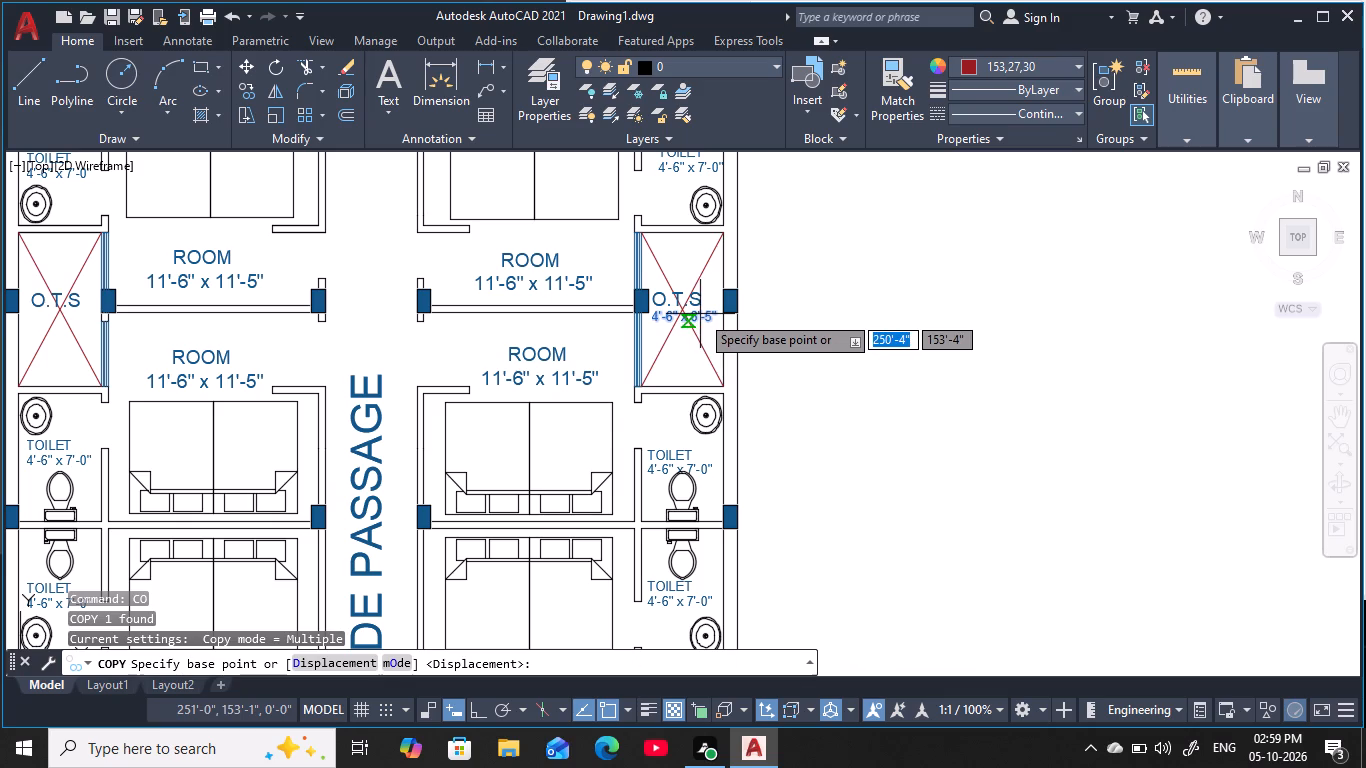
{"action": "left_click", "coordinate": [700, 314]}
{"action": "middle_click_drag", "start_coordinate": [635, 434], "coordinate": [610, 295]}
{"action": "scroll", "coordinate": [605, 307], "scroll_direction": "down", "scroll_amount": 1}
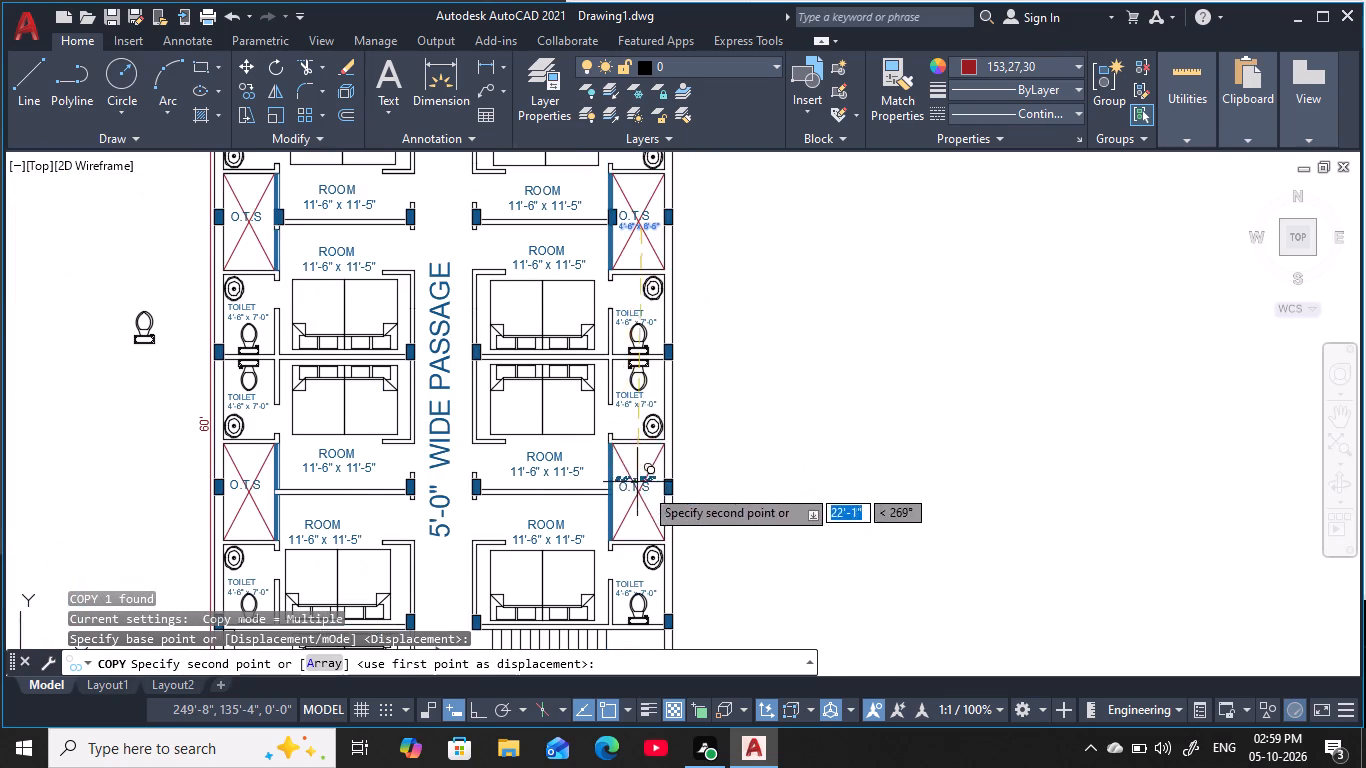
{"action": "middle_click_drag", "start_coordinate": [649, 485], "coordinate": [691, 311]}
{"action": "scroll", "coordinate": [666, 334], "scroll_direction": "up", "scroll_amount": 4}
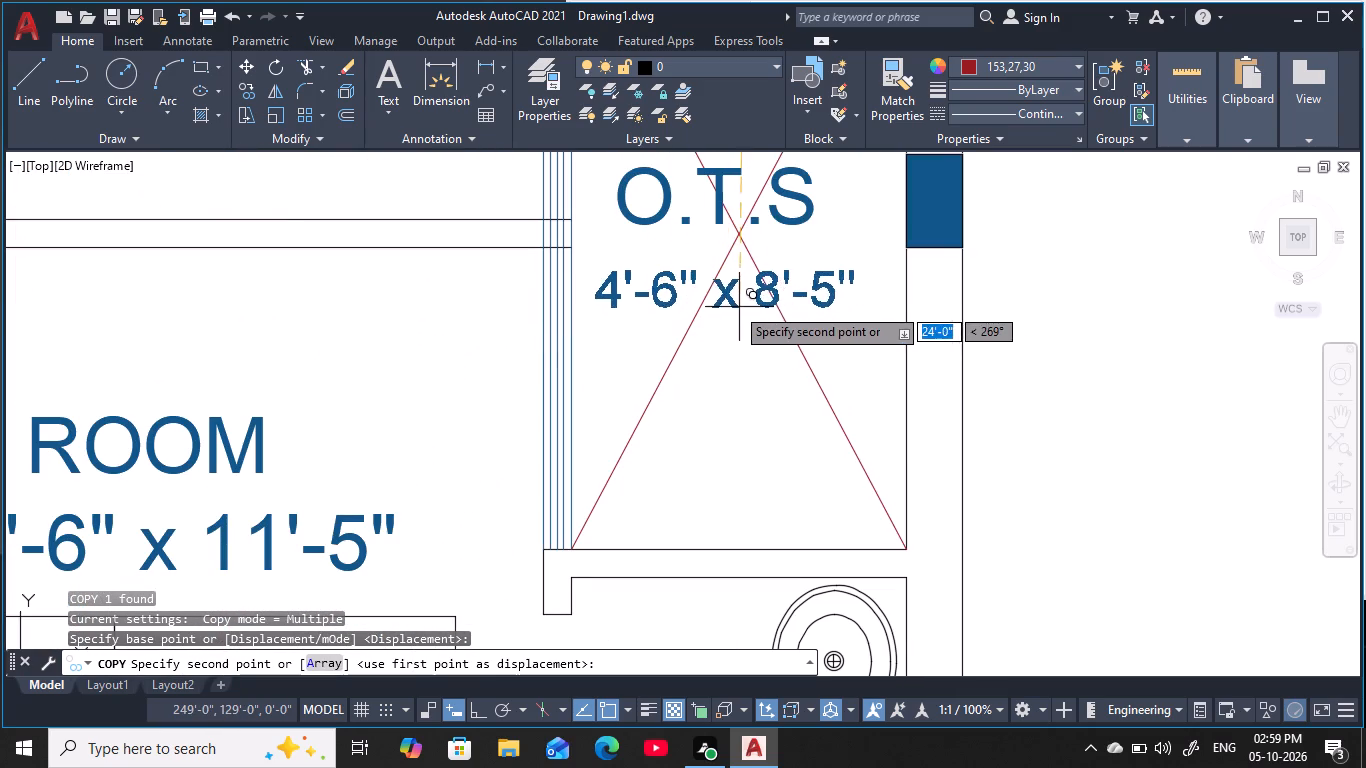
{"action": "left_click", "coordinate": [745, 284]}
Place another copy of the 4'-6" x 8'-5" text below the O.T.S label in the lower-left shaft.
{"action": "scroll", "coordinate": [732, 381], "scroll_direction": "down", "scroll_amount": 4}
{"action": "middle_click_drag", "start_coordinate": [752, 380], "coordinate": [1021, 313]}
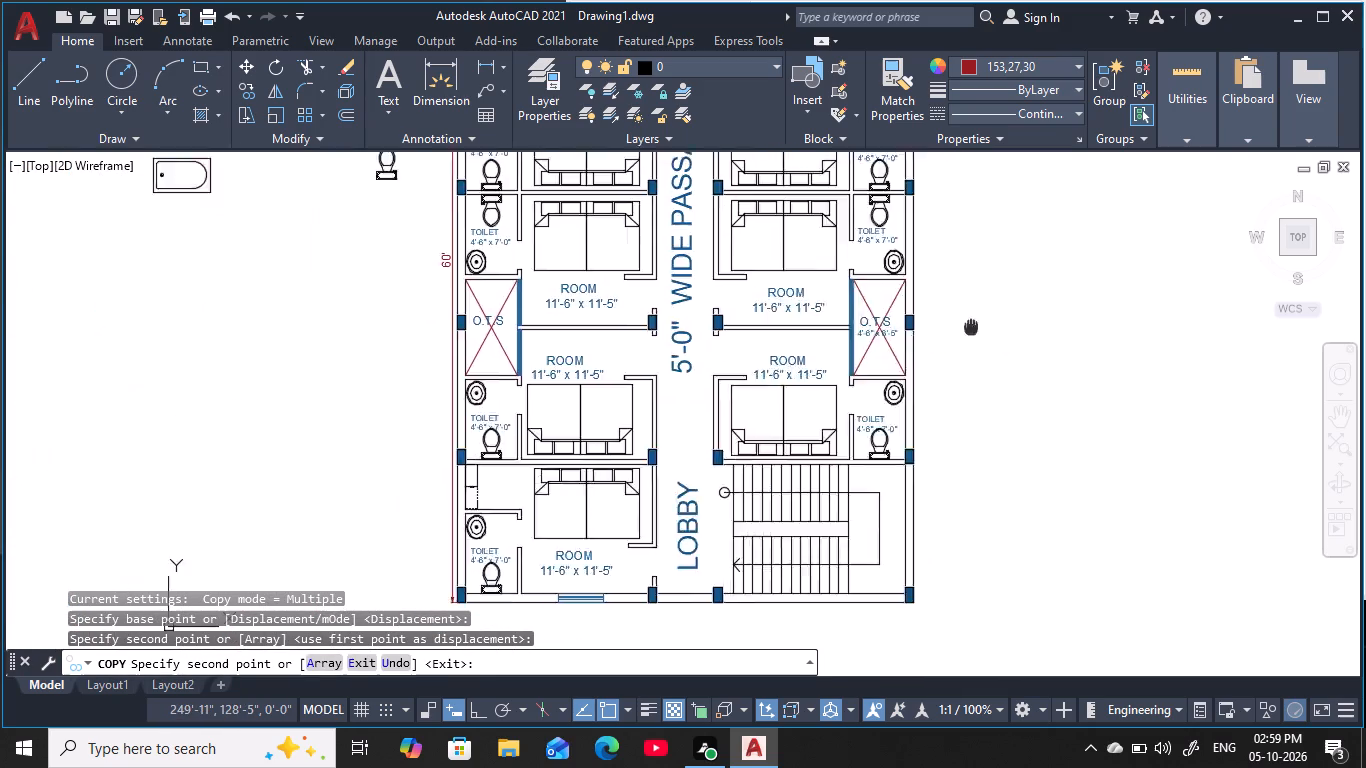
{"action": "middle_click_drag", "start_coordinate": [1021, 313], "coordinate": [1155, 288]}
{"action": "scroll", "coordinate": [741, 290], "scroll_direction": "up", "scroll_amount": 4}
{"action": "middle_click_drag", "start_coordinate": [741, 288], "coordinate": [761, 421]}
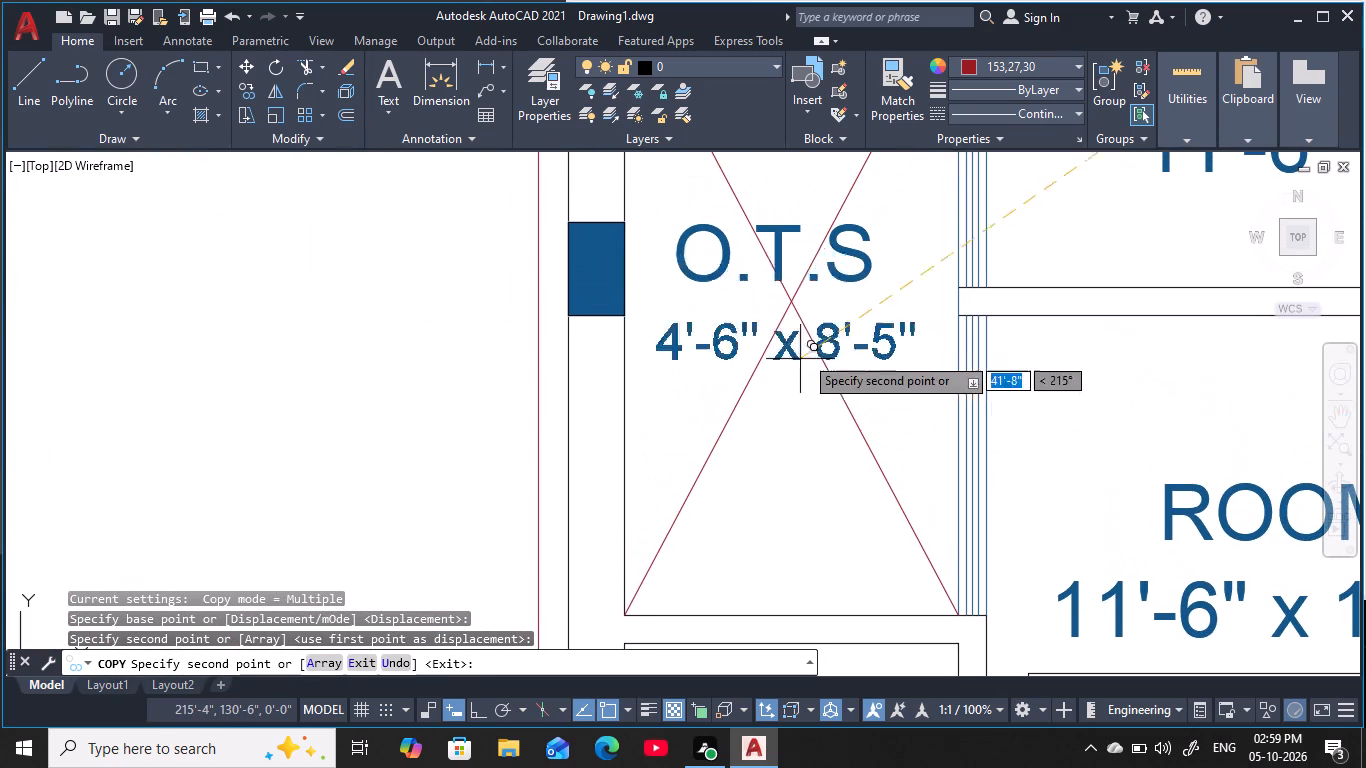
{"action": "left_click", "coordinate": [799, 349]}
Place the last copy of the 4'-6" x 8'-5" text below the O.T.S label in the upper-left shaft.
{"action": "scroll", "coordinate": [799, 347], "scroll_direction": "down", "scroll_amount": 4}
{"action": "middle_click_drag", "start_coordinate": [798, 332], "coordinate": [781, 701]}
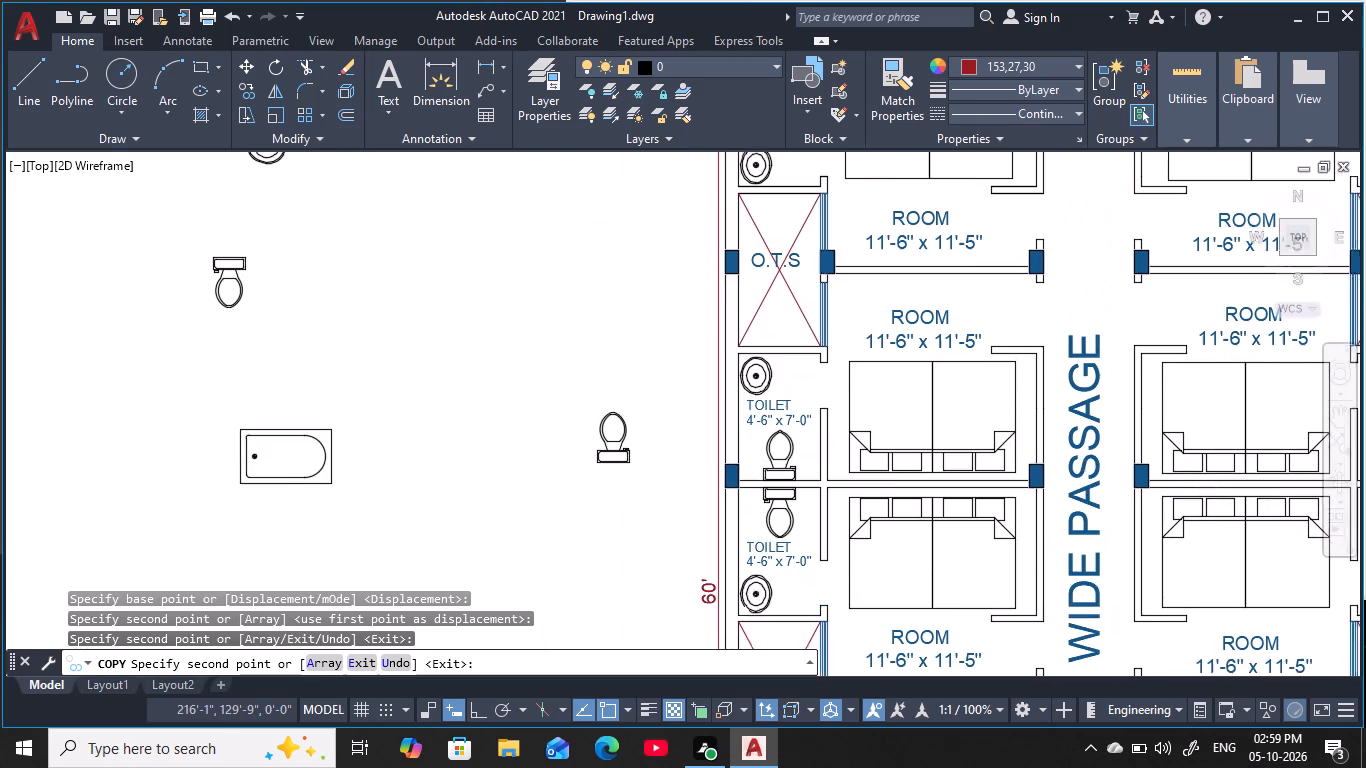
{"action": "scroll", "coordinate": [778, 415], "scroll_direction": "up", "scroll_amount": 2}
{"action": "middle_click_drag", "start_coordinate": [791, 321], "coordinate": [827, 597]}
{"action": "scroll", "coordinate": [820, 517], "scroll_direction": "up", "scroll_amount": 1}
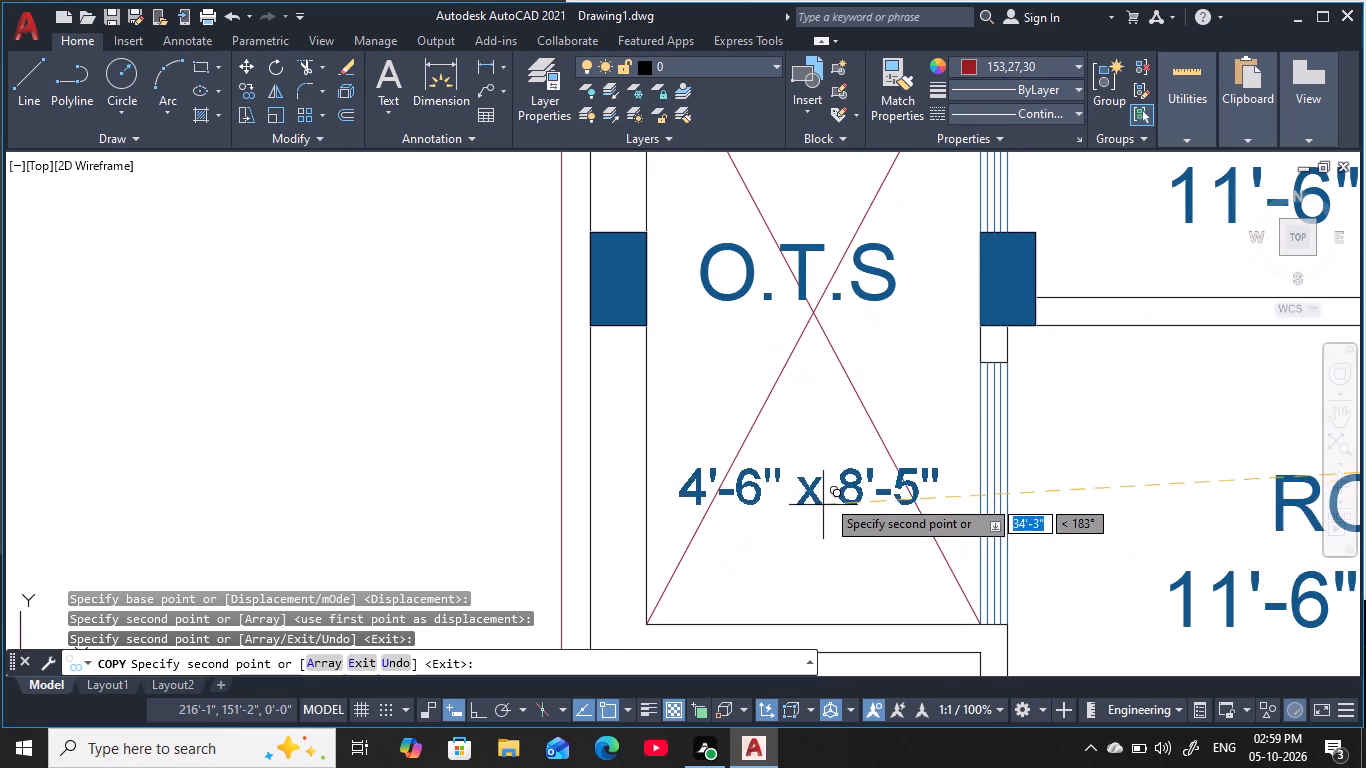
{"action": "left_click", "coordinate": [826, 363]}
{"action": "scroll", "coordinate": [823, 389], "scroll_direction": "down", "scroll_amount": 3}
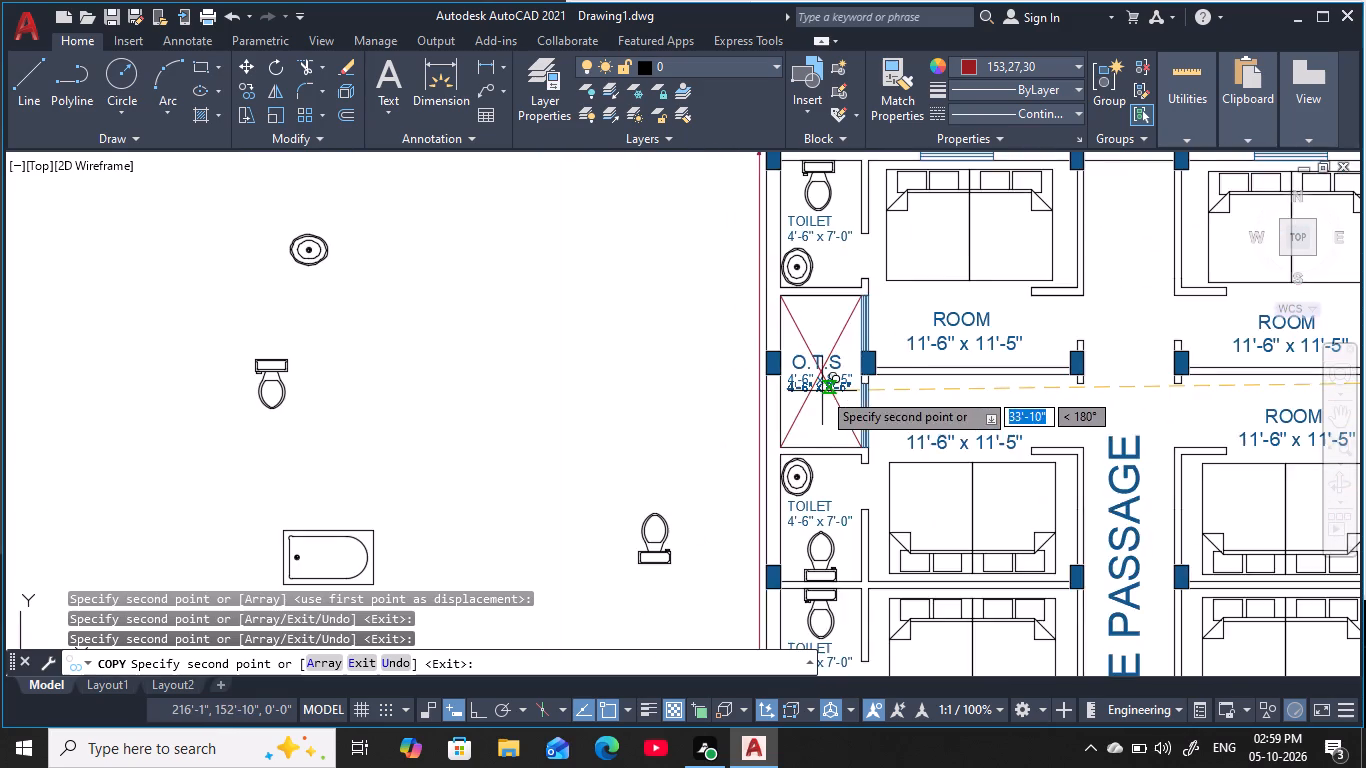
{"action": "scroll", "coordinate": [820, 396], "scroll_direction": "down", "scroll_amount": 1}
{"action": "middle_click_drag", "start_coordinate": [818, 404], "coordinate": [668, 449]}
{"action": "key", "text": "Escape"}
{"action": "key", "text": "Escape"}
{"action": "key", "text": "Escape"}
Erase the spare washbasin, bathtub and two WC symbols lying outside the plan's left side.
{"action": "middle_click_drag", "start_coordinate": [911, 498], "coordinate": [832, 375]}
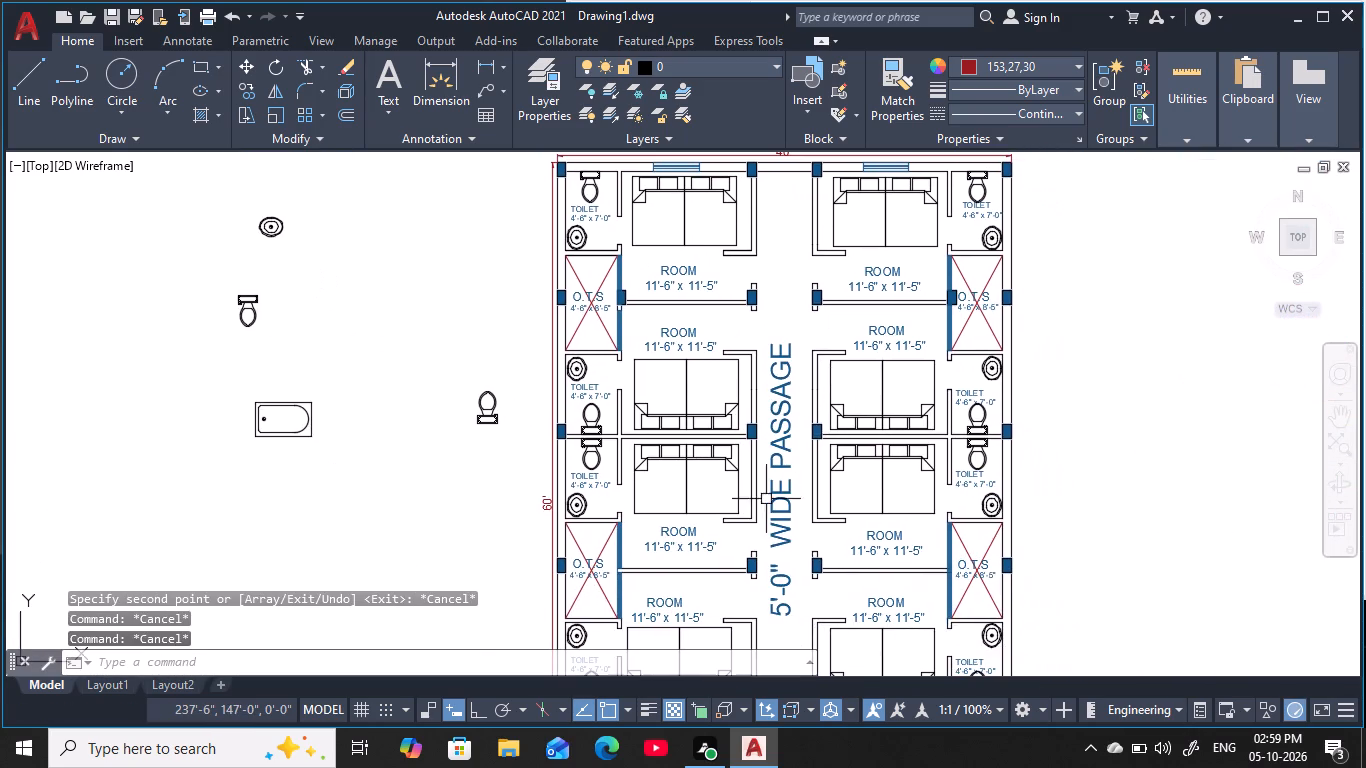
{"action": "middle_click_drag", "start_coordinate": [789, 546], "coordinate": [656, 377]}
{"action": "scroll", "coordinate": [646, 523], "scroll_direction": "down", "scroll_amount": 1}
{"action": "middle_click_drag", "start_coordinate": [646, 517], "coordinate": [644, 495]}
{"action": "middle_click_drag", "start_coordinate": [370, 429], "coordinate": [439, 545]}
{"action": "left_click", "coordinate": [547, 491]}
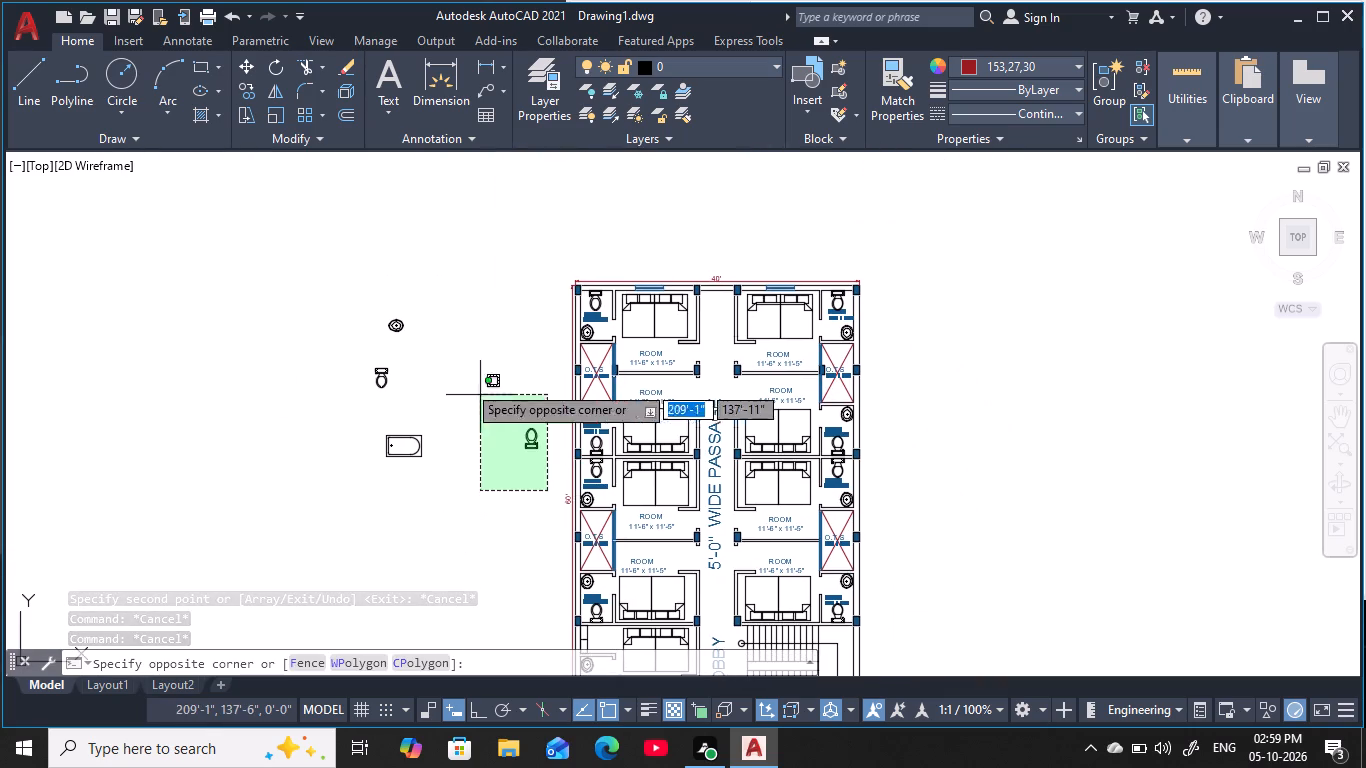
{"action": "left_click", "coordinate": [211, 292]}
{"action": "key", "text": "Delete"}
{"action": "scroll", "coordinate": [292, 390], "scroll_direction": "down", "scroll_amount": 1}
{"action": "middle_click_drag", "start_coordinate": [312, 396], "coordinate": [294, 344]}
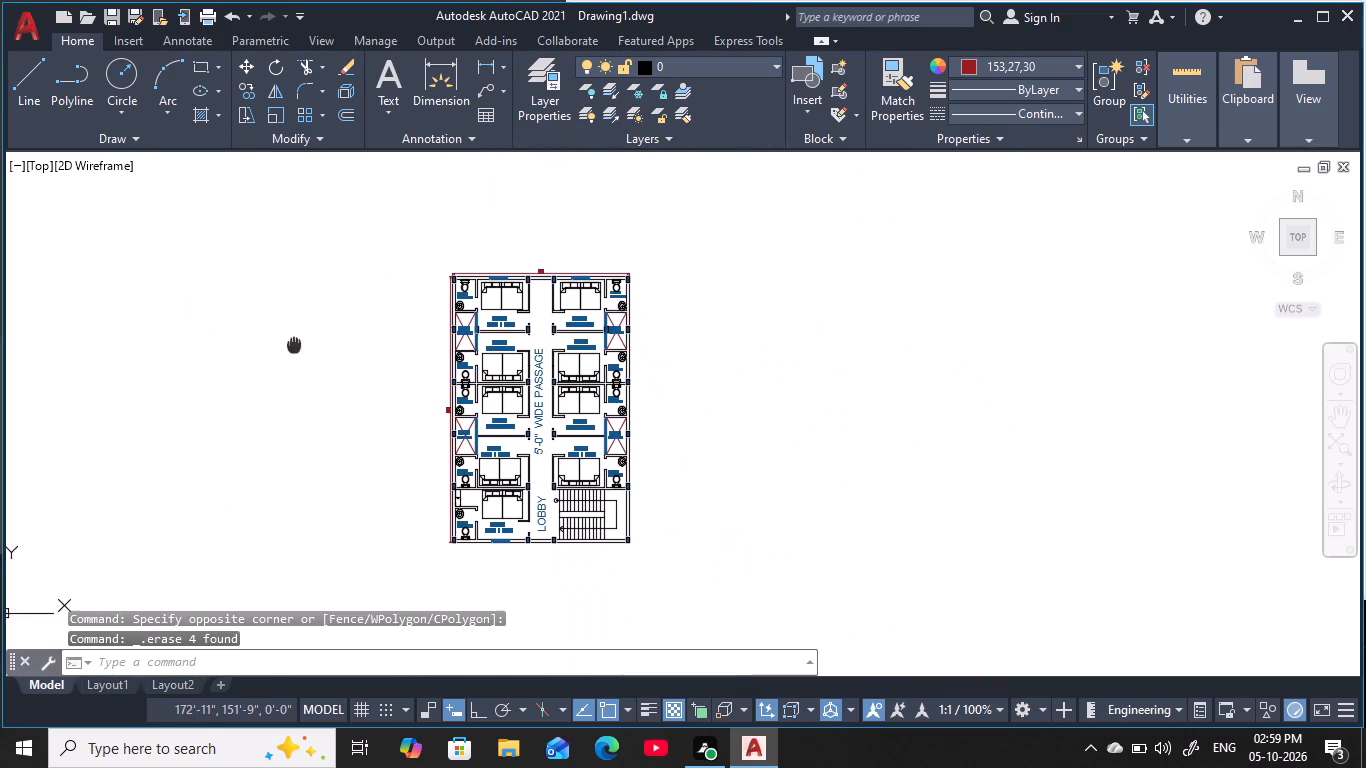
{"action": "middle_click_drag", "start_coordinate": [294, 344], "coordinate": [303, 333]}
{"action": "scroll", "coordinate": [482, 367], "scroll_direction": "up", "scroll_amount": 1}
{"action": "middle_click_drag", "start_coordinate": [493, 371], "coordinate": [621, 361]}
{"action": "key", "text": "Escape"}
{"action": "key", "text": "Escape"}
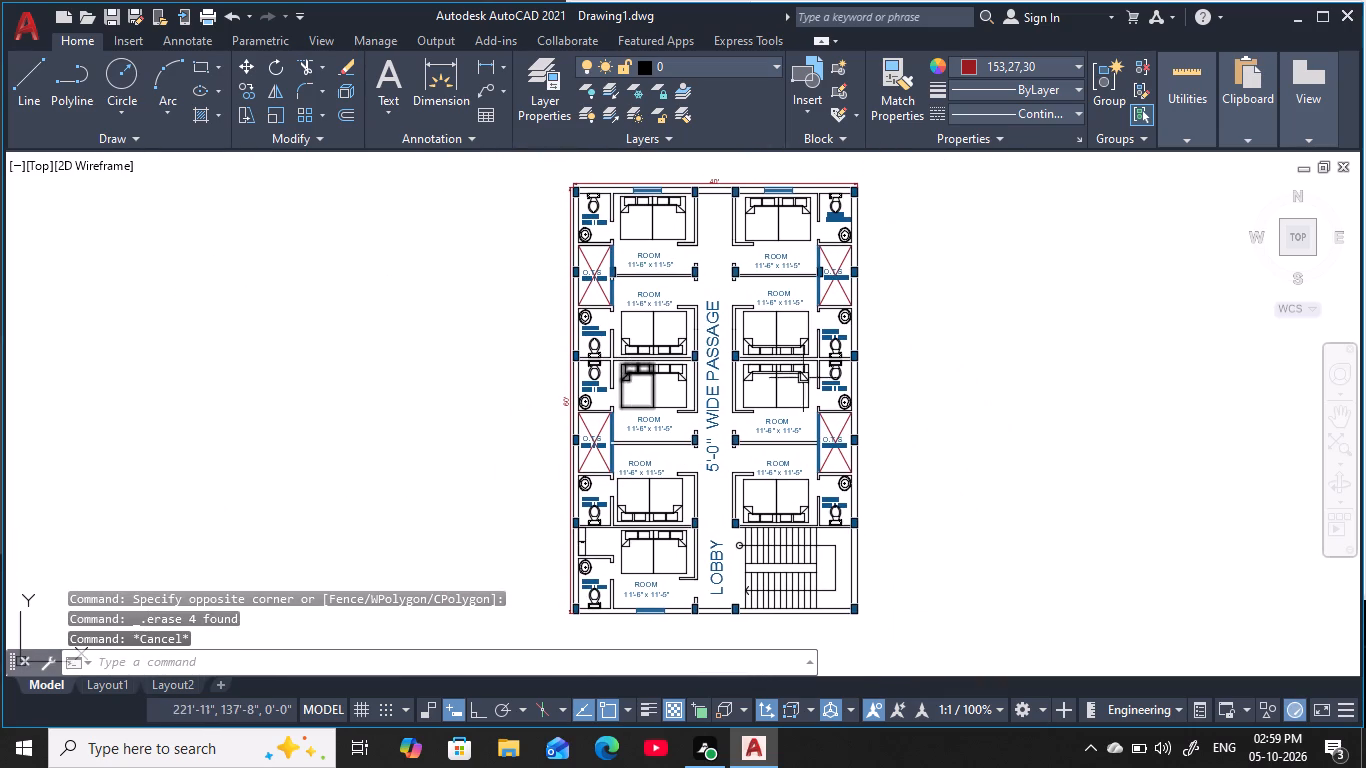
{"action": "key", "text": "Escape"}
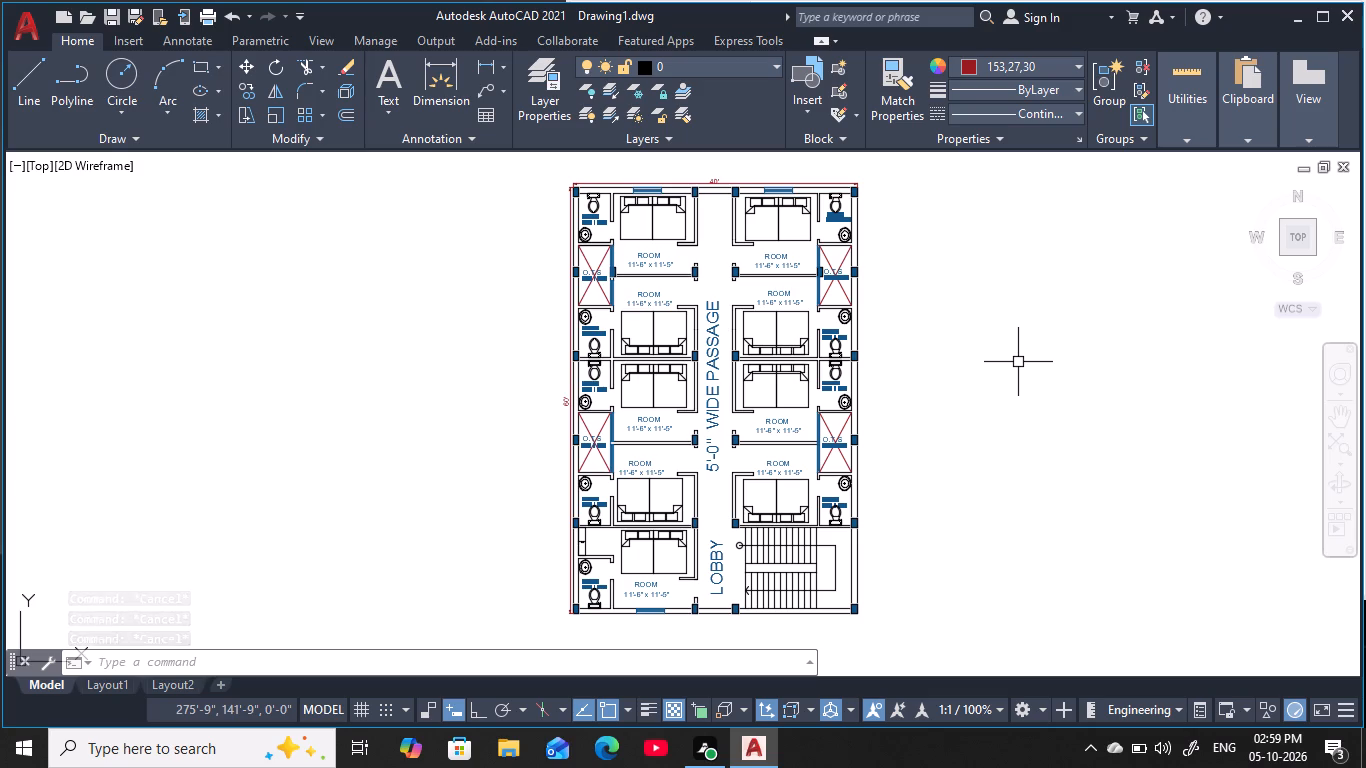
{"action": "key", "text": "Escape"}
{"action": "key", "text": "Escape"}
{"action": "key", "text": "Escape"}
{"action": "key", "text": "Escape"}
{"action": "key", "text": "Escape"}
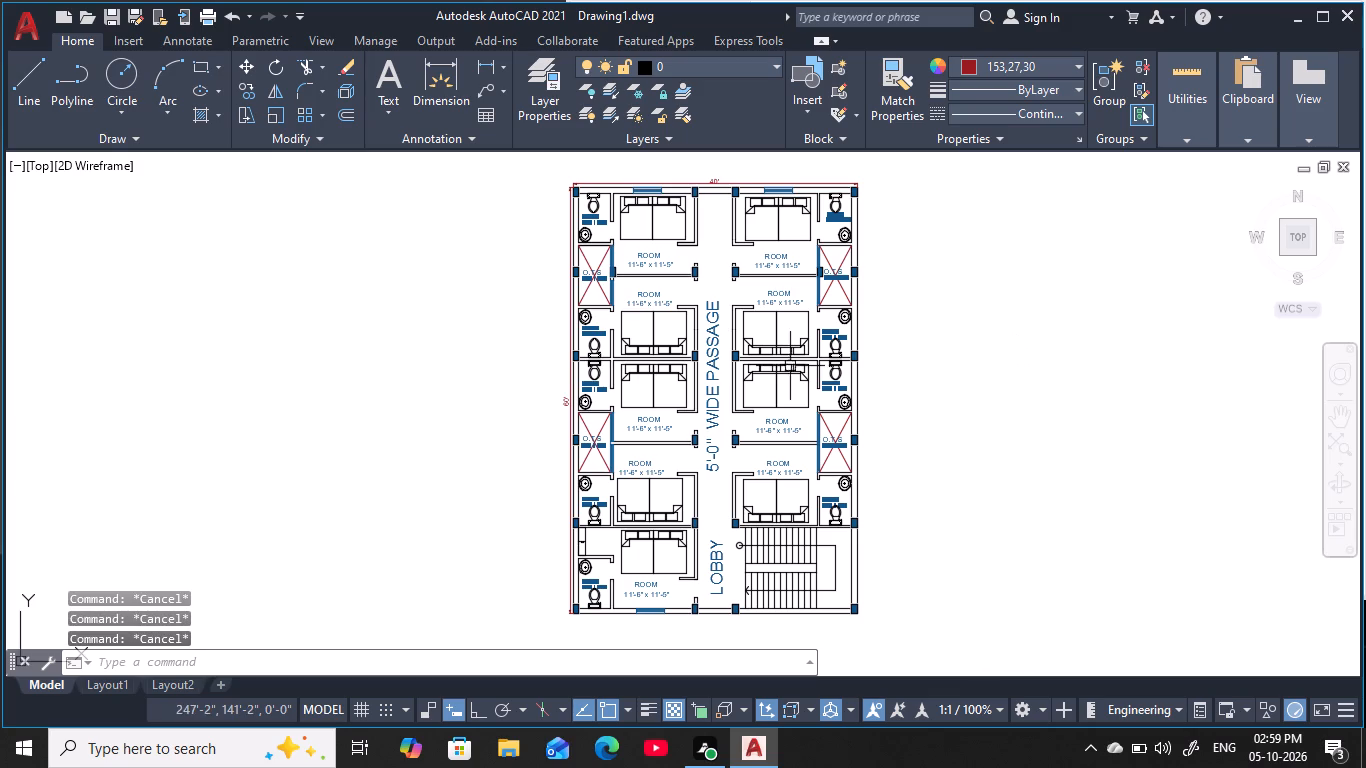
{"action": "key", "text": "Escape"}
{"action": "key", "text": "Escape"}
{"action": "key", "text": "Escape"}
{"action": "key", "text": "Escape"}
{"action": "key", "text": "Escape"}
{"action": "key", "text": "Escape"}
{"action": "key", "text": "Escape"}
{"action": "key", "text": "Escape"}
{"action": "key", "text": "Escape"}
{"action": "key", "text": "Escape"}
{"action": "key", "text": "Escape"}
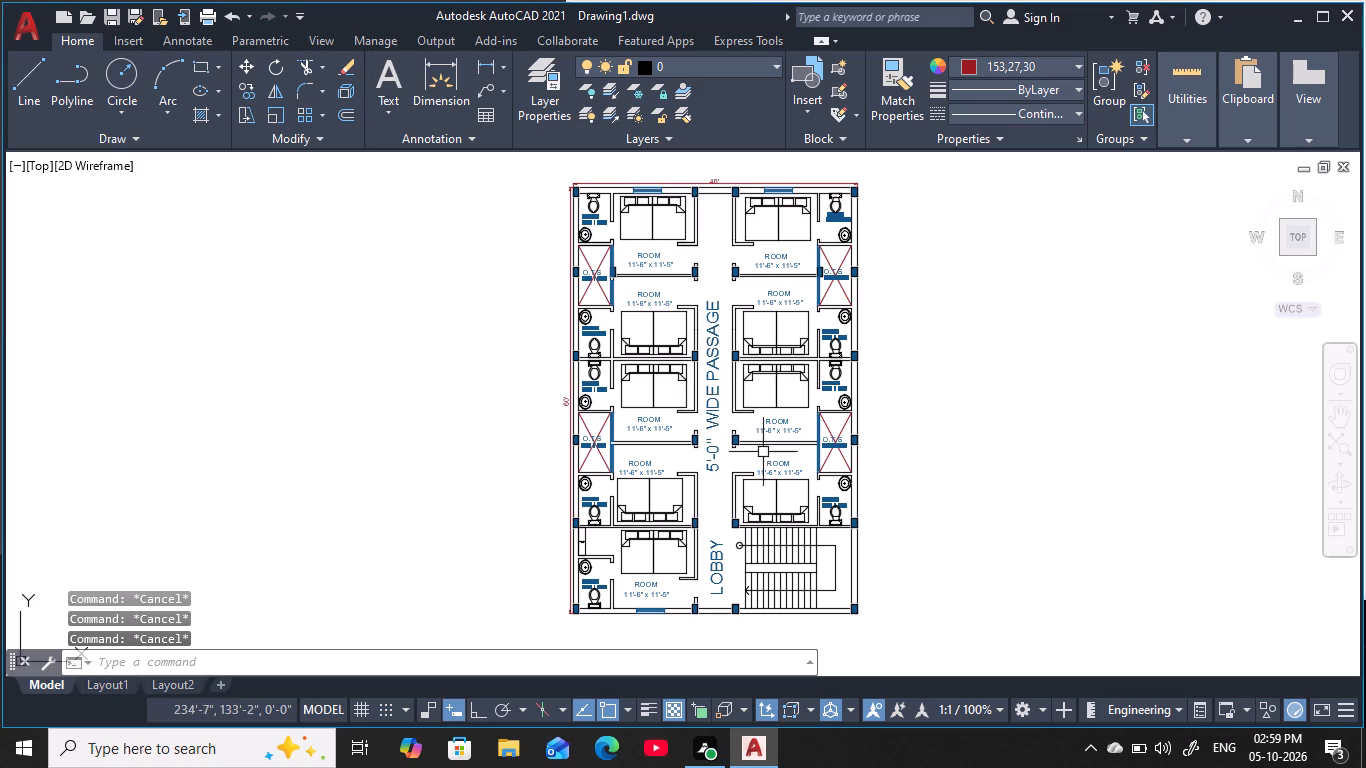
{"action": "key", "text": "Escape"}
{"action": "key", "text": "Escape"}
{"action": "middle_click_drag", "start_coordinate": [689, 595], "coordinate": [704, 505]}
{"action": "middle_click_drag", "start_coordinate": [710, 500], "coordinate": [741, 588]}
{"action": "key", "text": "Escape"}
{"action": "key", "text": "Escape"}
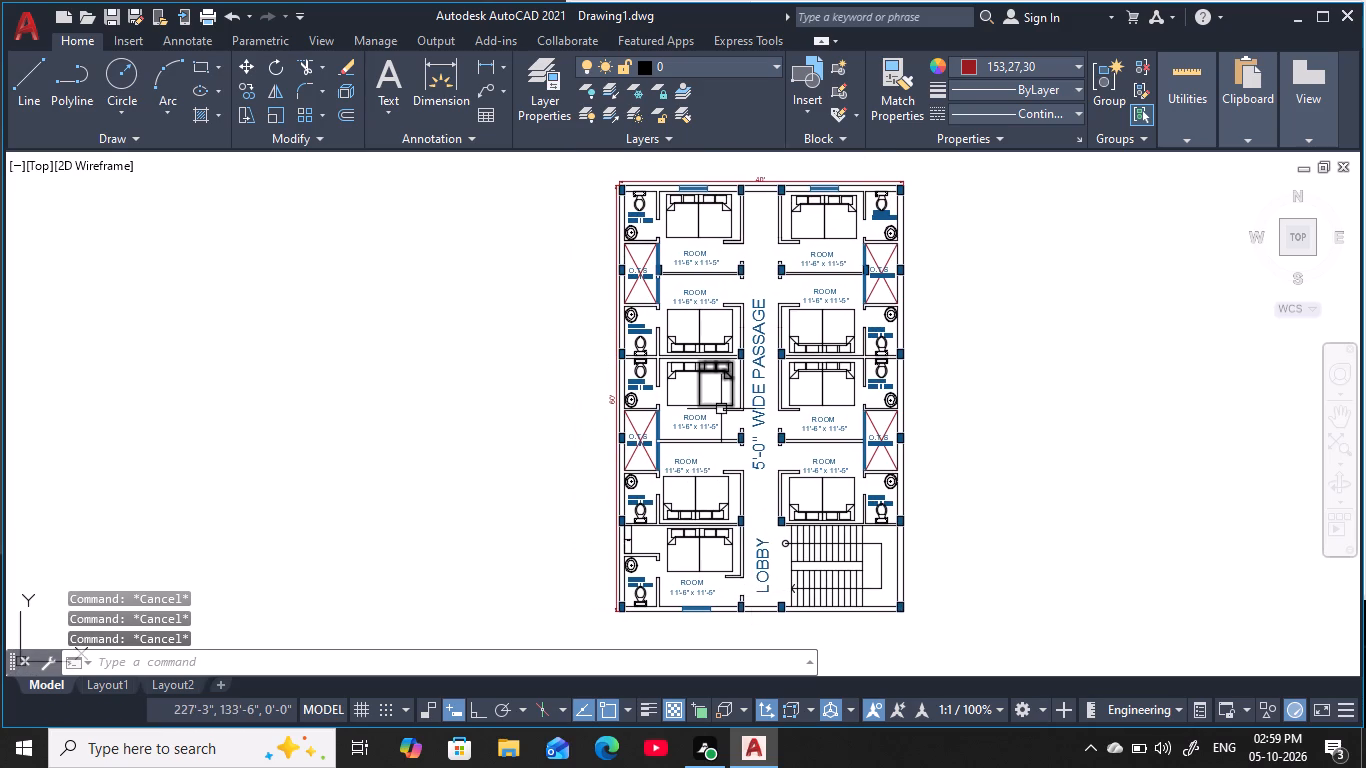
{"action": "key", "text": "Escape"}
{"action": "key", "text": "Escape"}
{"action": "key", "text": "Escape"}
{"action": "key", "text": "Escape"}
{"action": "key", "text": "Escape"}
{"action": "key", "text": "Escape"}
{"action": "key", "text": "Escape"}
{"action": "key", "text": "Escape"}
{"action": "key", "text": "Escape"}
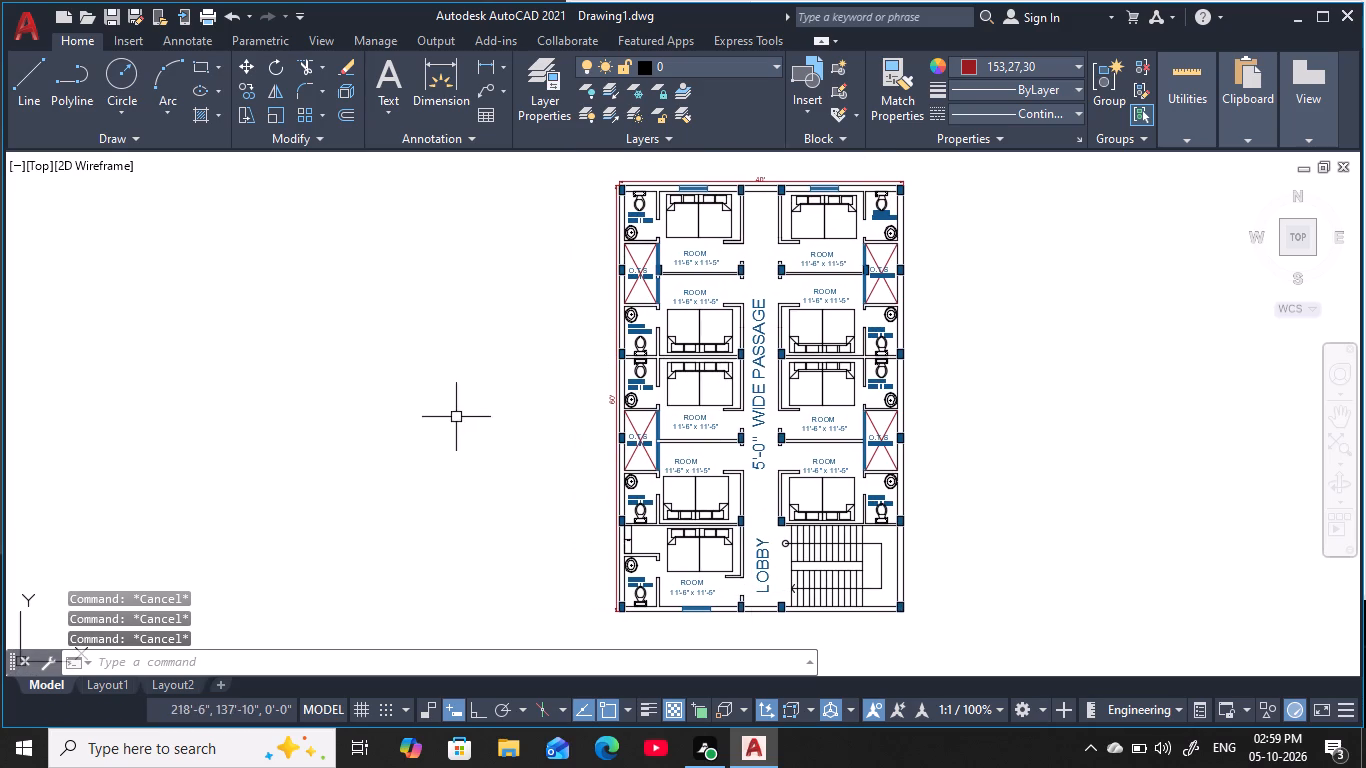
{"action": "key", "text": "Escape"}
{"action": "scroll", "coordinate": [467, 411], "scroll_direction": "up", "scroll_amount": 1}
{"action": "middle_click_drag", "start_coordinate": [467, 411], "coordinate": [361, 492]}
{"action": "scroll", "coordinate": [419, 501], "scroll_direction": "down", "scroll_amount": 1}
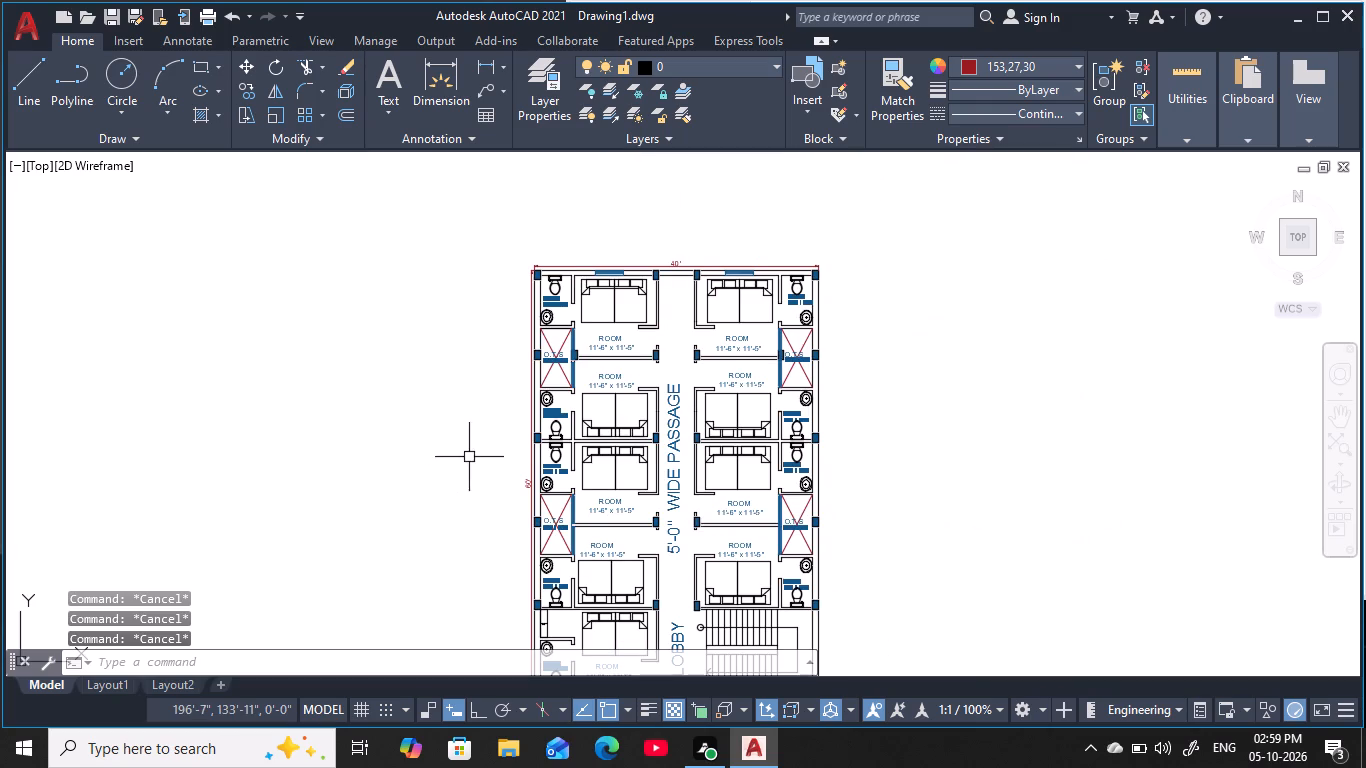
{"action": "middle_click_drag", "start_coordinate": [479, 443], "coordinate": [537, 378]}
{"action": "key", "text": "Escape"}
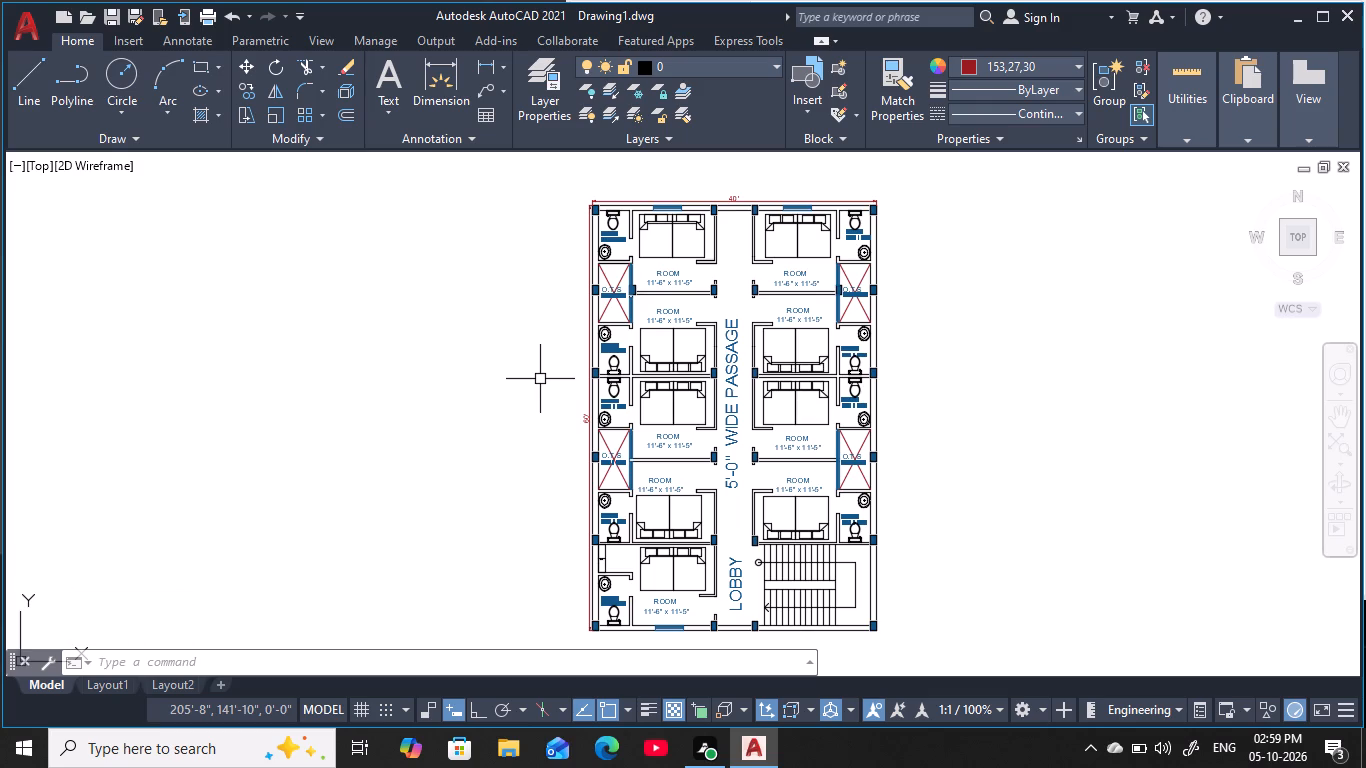
Add a vertical linear dimension for the width of the staircase's upper flight, placing it between the stairs and the LOBBY text.
{"action": "key", "text": "d"}
{"action": "type", "text": "li"}
{"action": "key", "text": "space"}
{"action": "middle_click_drag", "start_coordinate": [745, 544], "coordinate": [753, 440]}
{"action": "scroll", "coordinate": [771, 487], "scroll_direction": "up", "scroll_amount": 4}
{"action": "middle_click", "coordinate": [772, 484]}
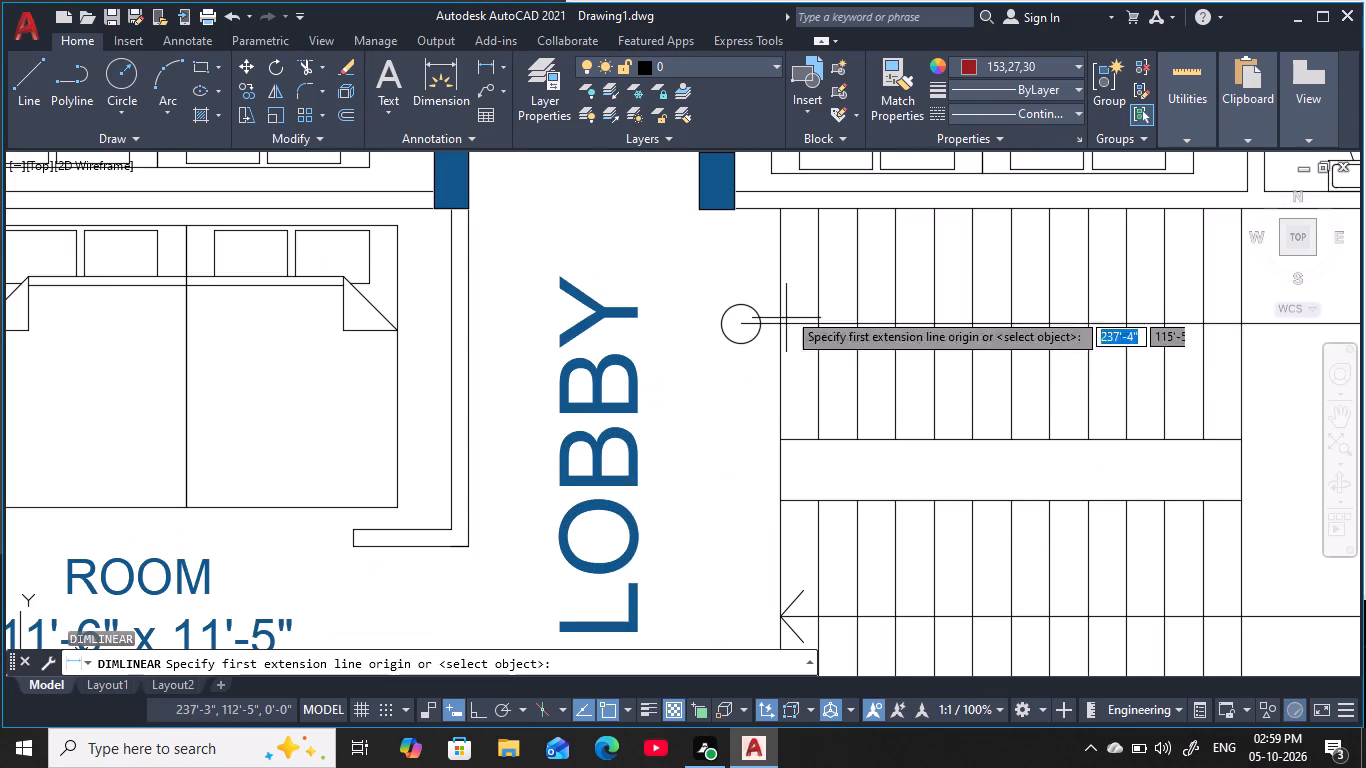
{"action": "left_click", "coordinate": [778, 212]}
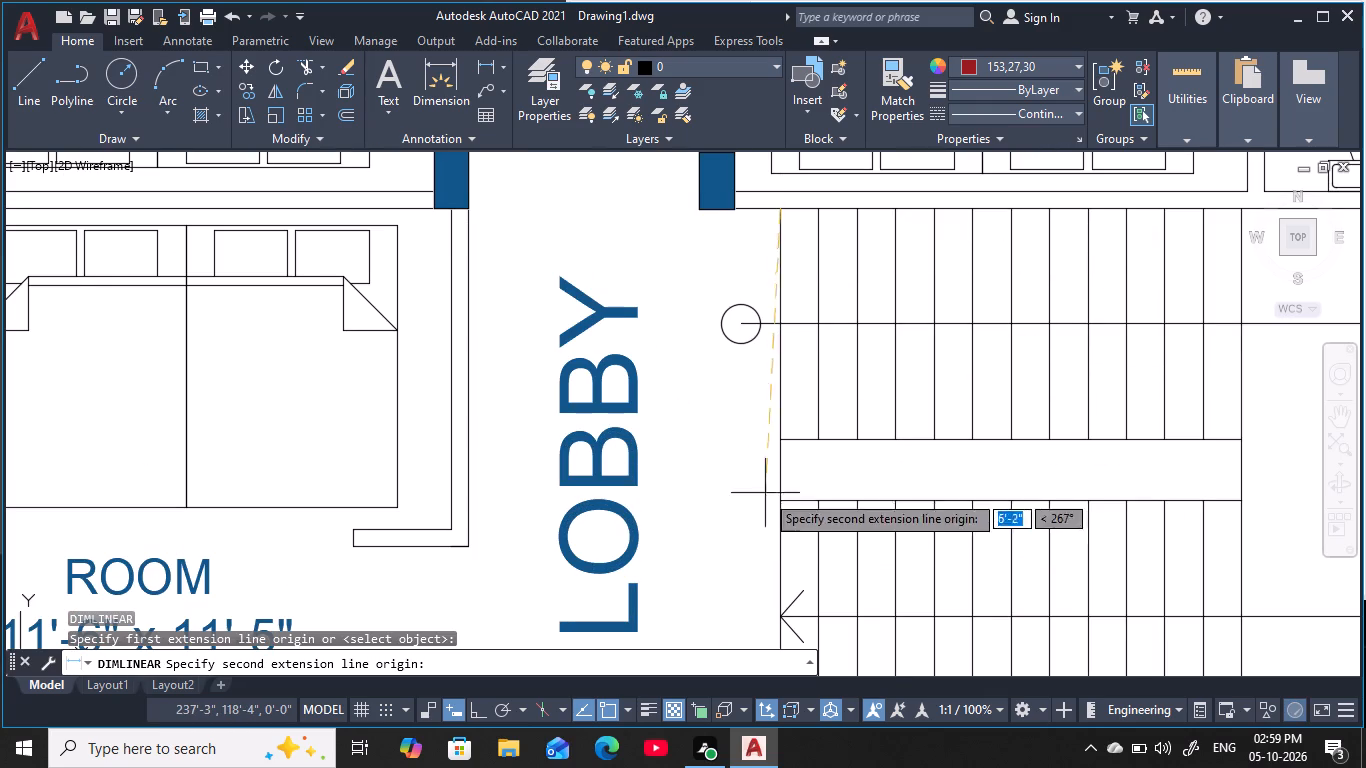
{"action": "middle_click_drag", "start_coordinate": [771, 486], "coordinate": [757, 330]}
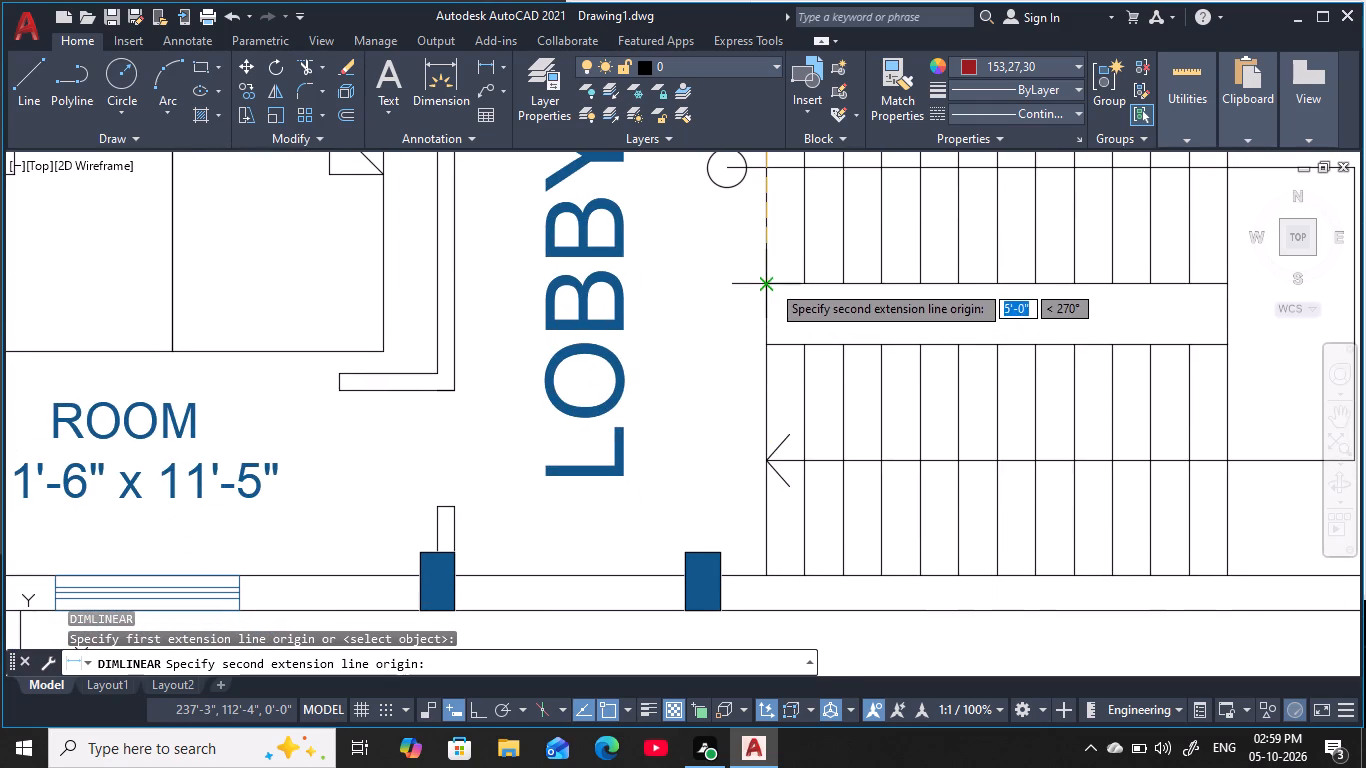
{"action": "left_click", "coordinate": [770, 283]}
{"action": "middle_click_drag", "start_coordinate": [693, 284], "coordinate": [696, 488]}
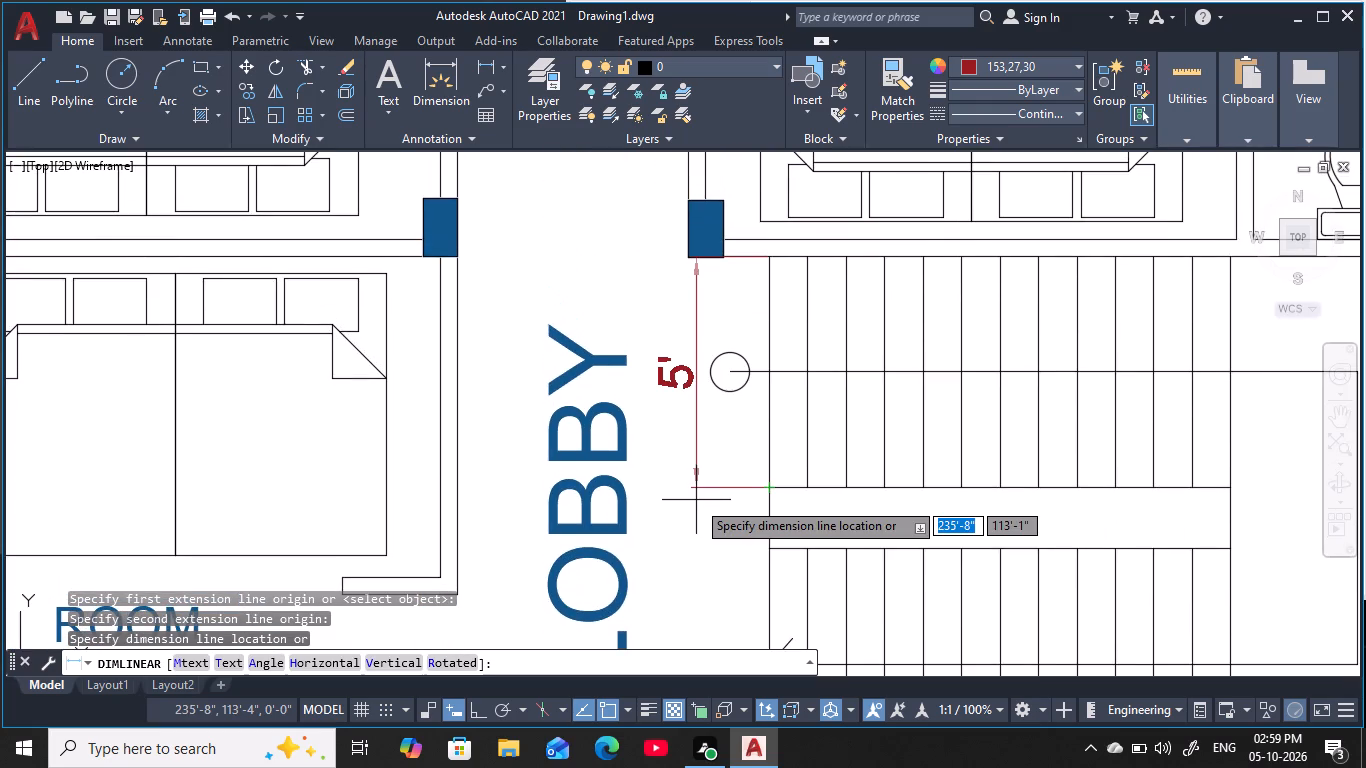
{"action": "left_click", "coordinate": [696, 500]}
{"action": "middle_click_drag", "start_coordinate": [696, 502], "coordinate": [731, 381]}
{"action": "scroll", "coordinate": [731, 381], "scroll_direction": "down", "scroll_amount": 1}
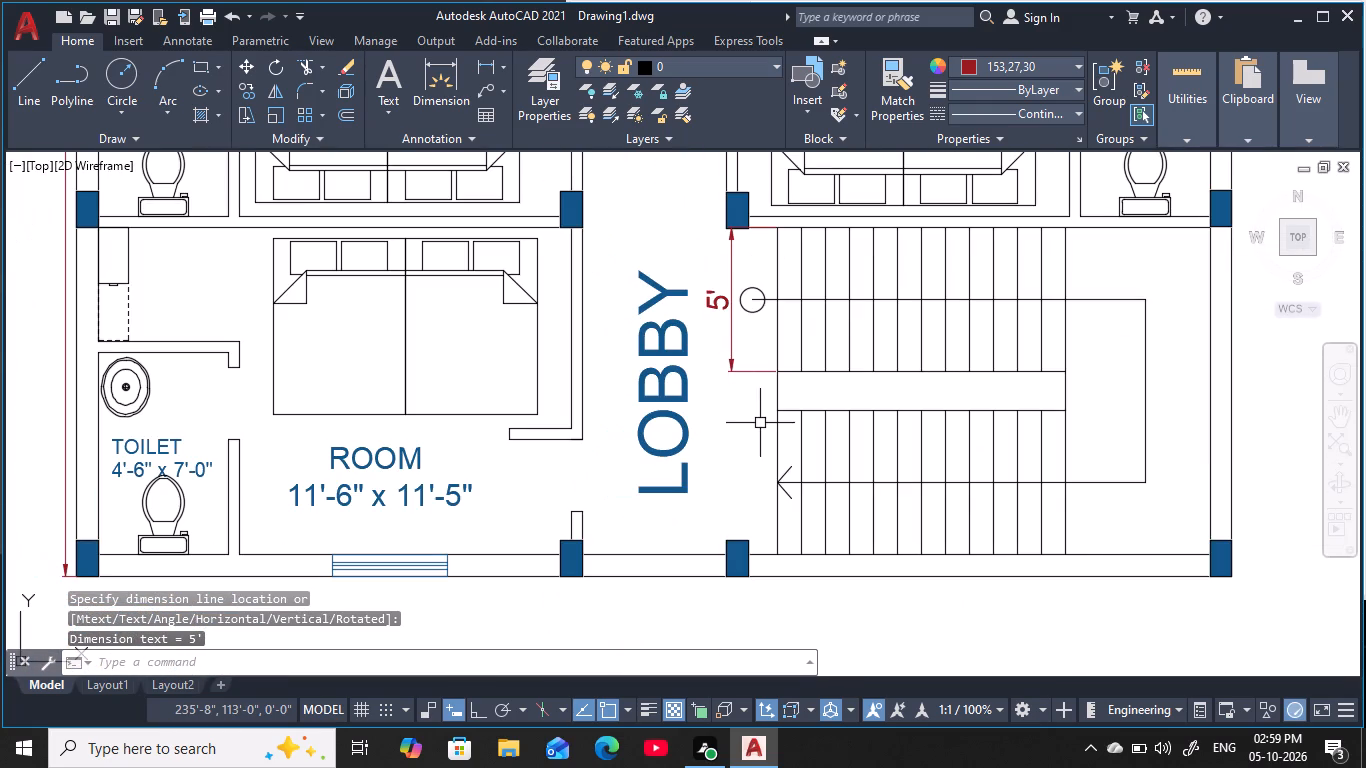
{"action": "key", "text": "Escape"}
{"action": "key", "text": "Escape"}
{"action": "key", "text": "Escape"}
{"action": "key", "text": "Escape"}
{"action": "key", "text": "Escape"}
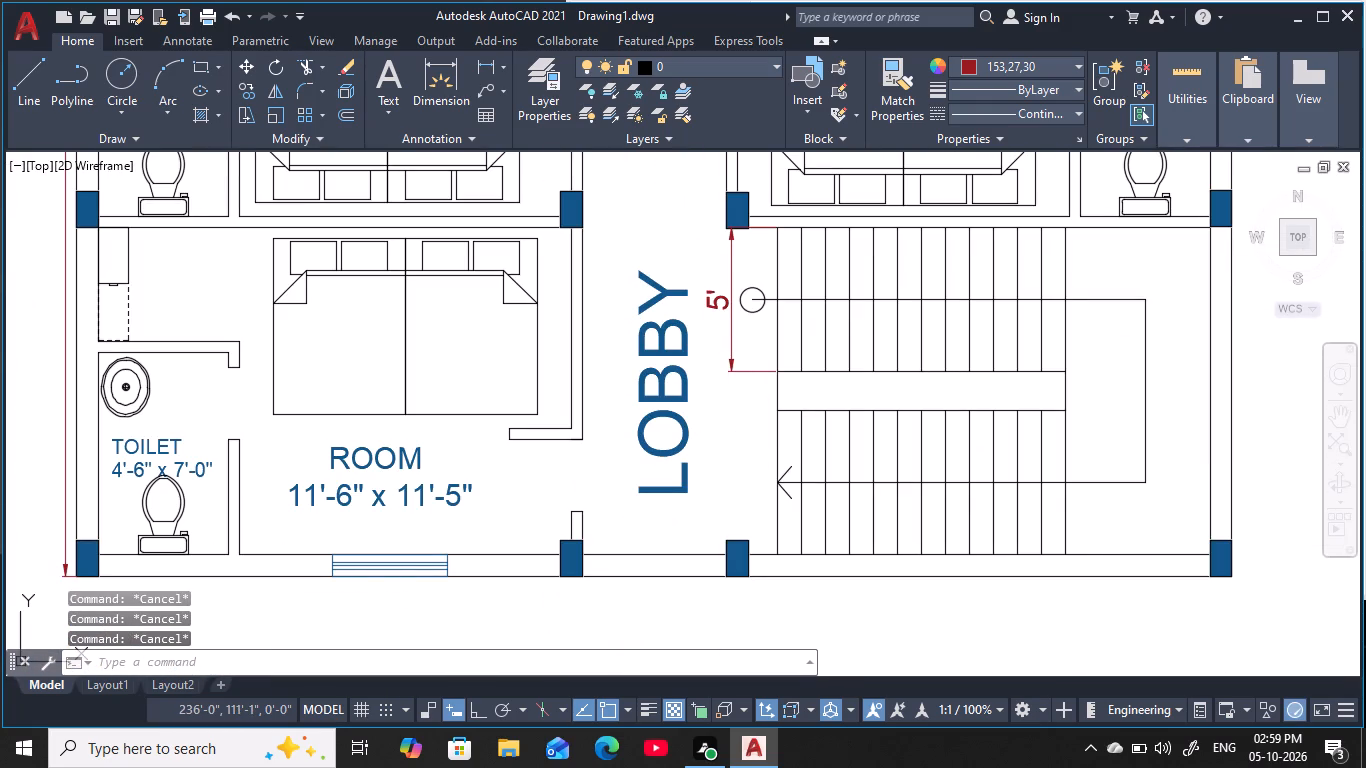
{"action": "key", "text": "Escape"}
{"action": "key", "text": "Escape"}
{"action": "key", "text": "Escape"}
{"action": "key", "text": "Escape"}
{"action": "key", "text": "Escape"}
{"action": "key", "text": "Escape"}
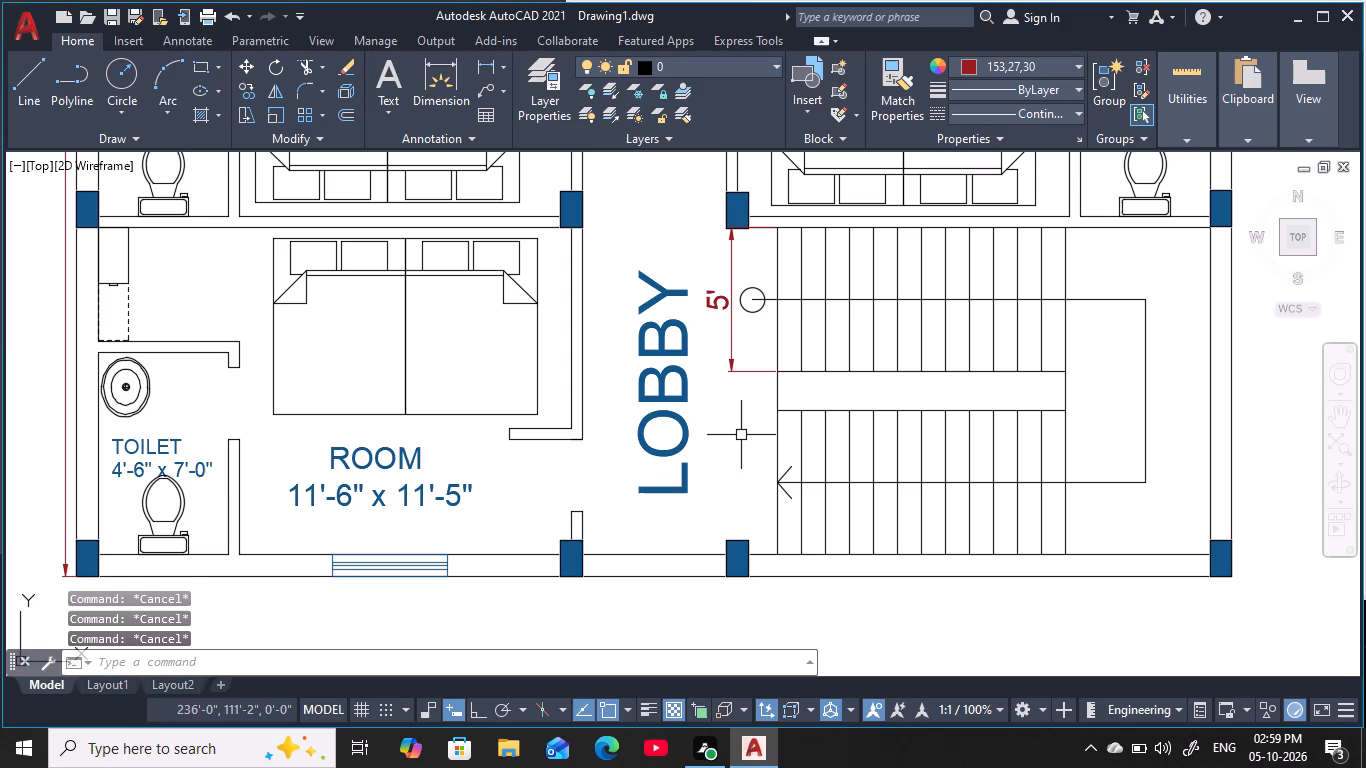
Add a vertical linear dimension for the gap between the two stair flights, placing it just outside the steps on the lobby side.
{"action": "key", "text": "space"}
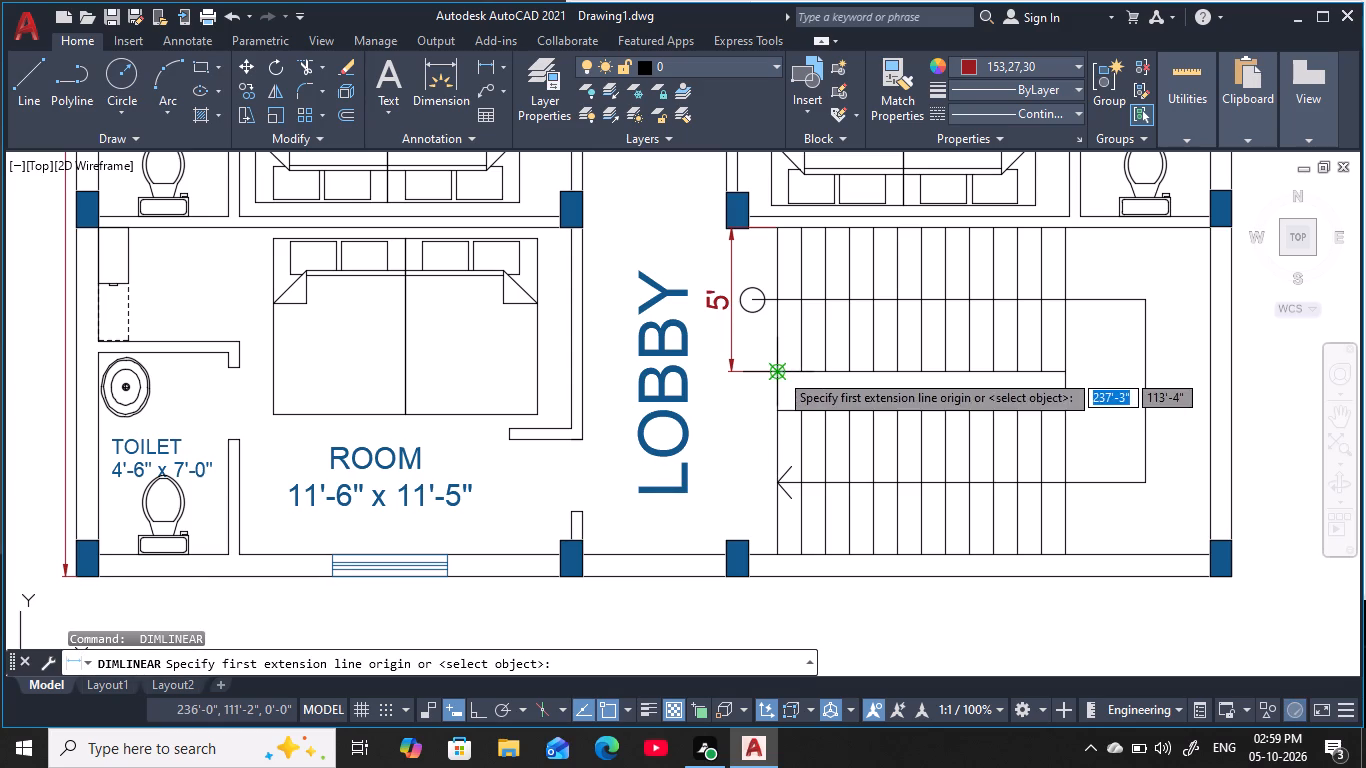
{"action": "left_click", "coordinate": [778, 372]}
{"action": "left_click", "coordinate": [779, 411]}
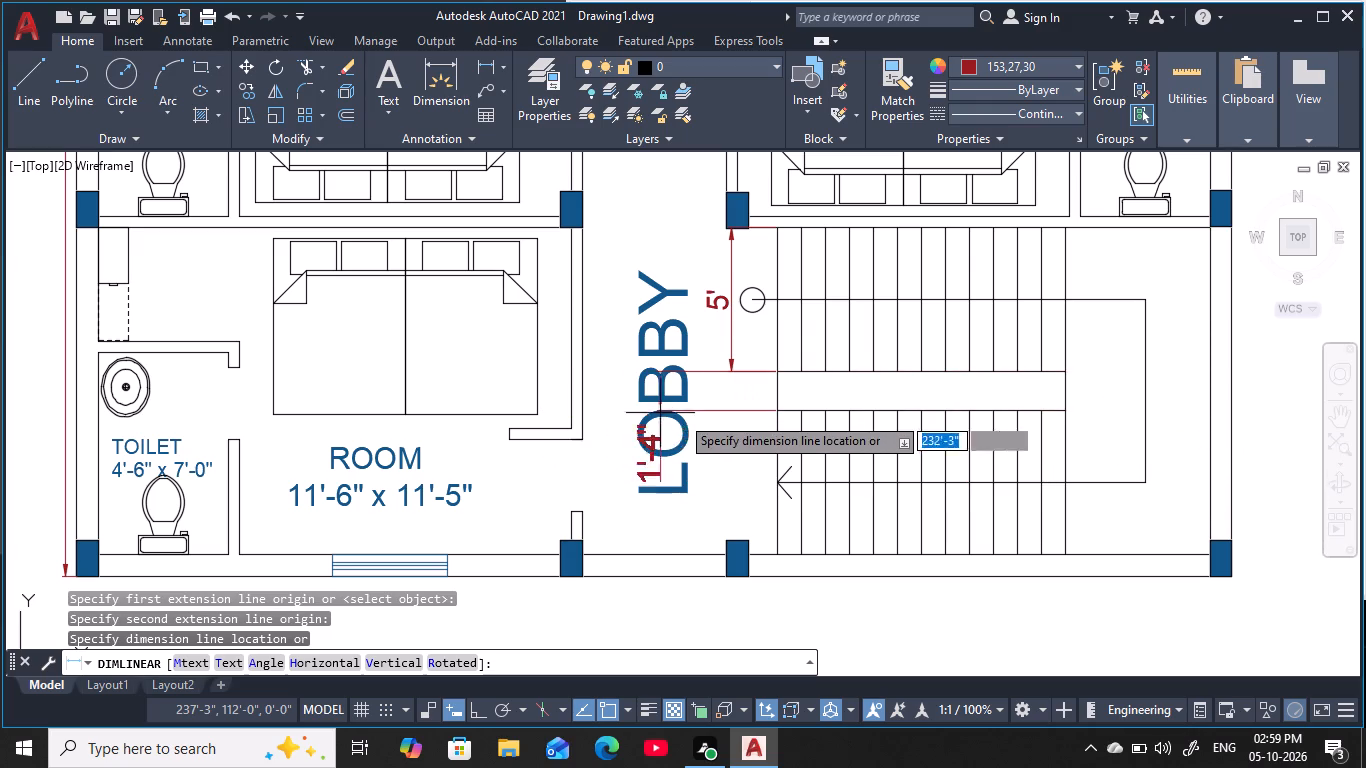
{"action": "left_click", "coordinate": [752, 418]}
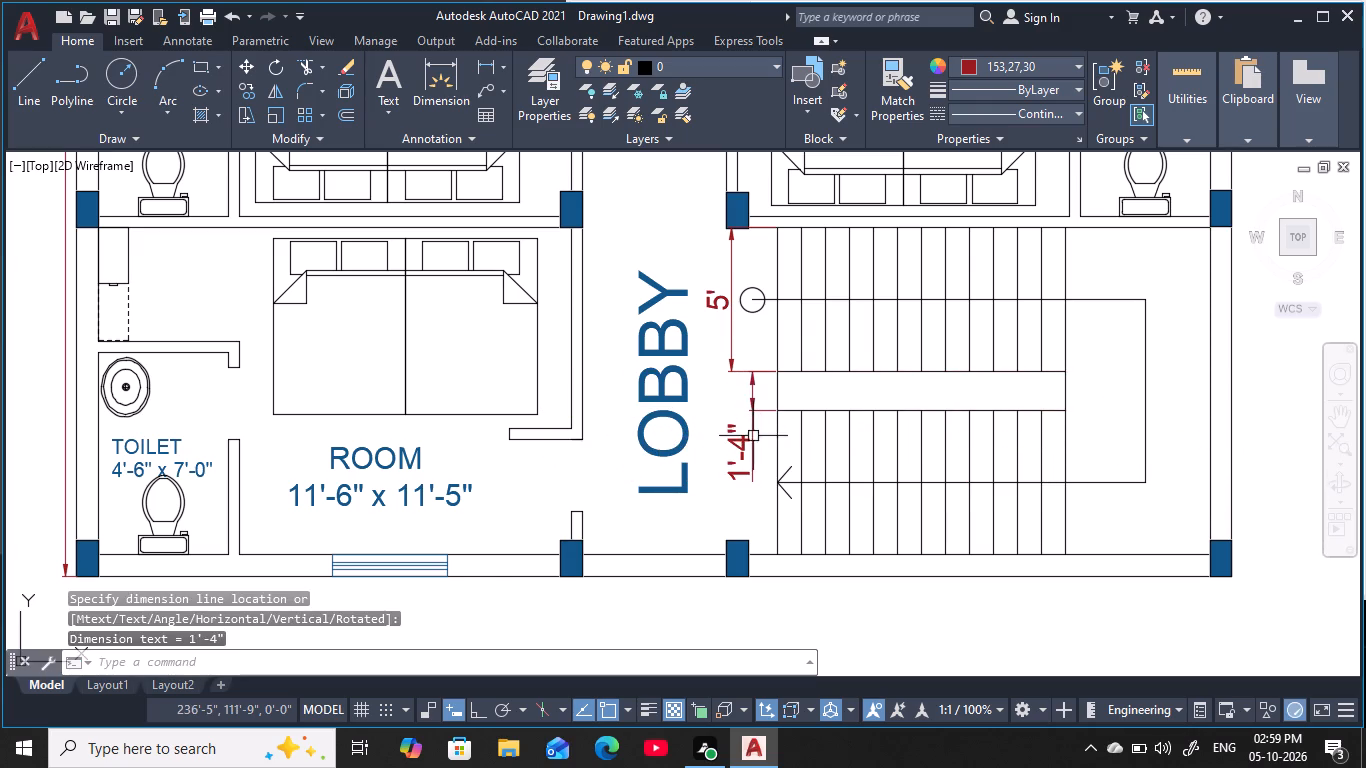
{"action": "key", "text": "Escape"}
{"action": "key", "text": "Escape"}
{"action": "key", "text": "Escape"}
{"action": "key", "text": "Escape"}
{"action": "key", "text": "Escape"}
{"action": "middle_click_drag", "start_coordinate": [784, 495], "coordinate": [806, 395]}
{"action": "key", "text": "Escape"}
{"action": "key", "text": "Escape"}
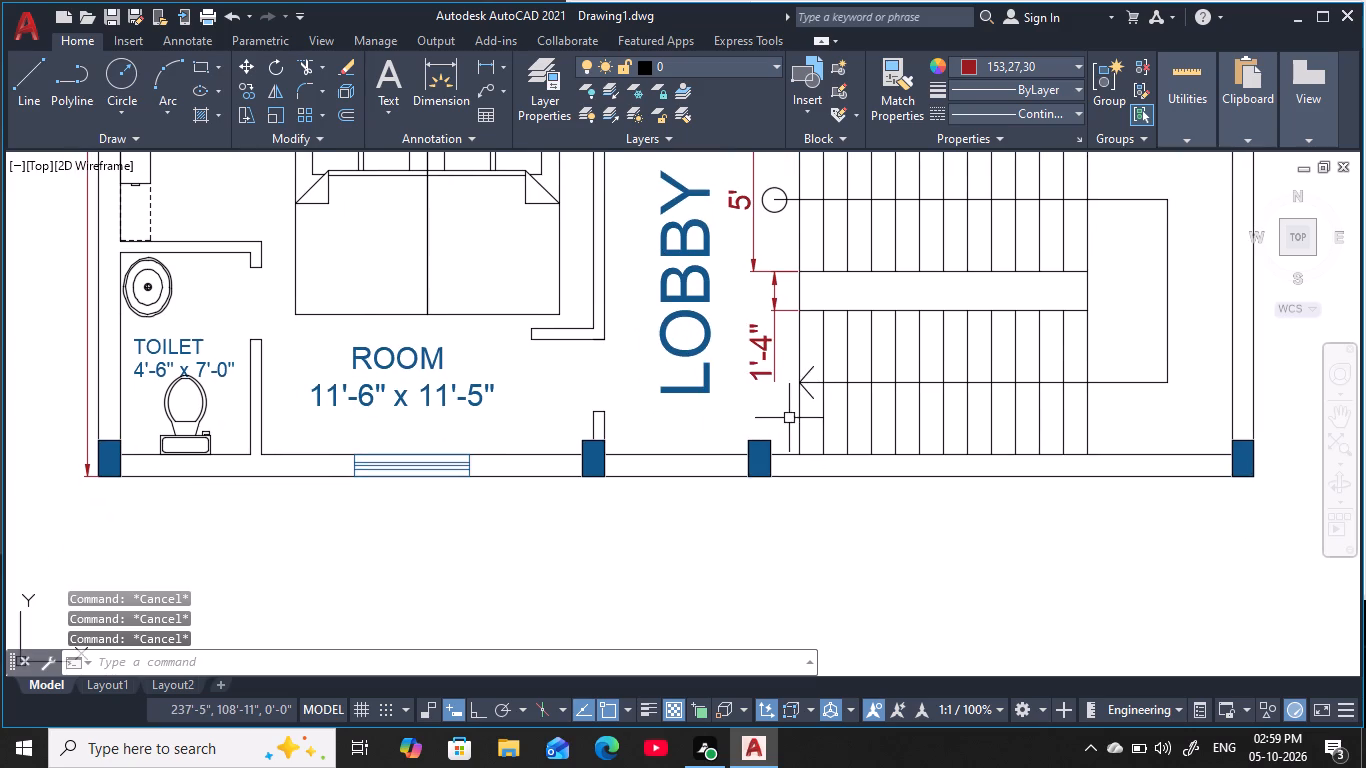
Review the whole floor plan, checking the staircase dimensions, room and toilet labels, O.T.S shafts and passage.
{"action": "middle_click_drag", "start_coordinate": [789, 418], "coordinate": [786, 452]}
{"action": "key", "text": "Escape"}
{"action": "scroll", "coordinate": [789, 448], "scroll_direction": "down", "scroll_amount": 1}
{"action": "middle_click", "coordinate": [789, 448]}
{"action": "key", "text": "Escape"}
{"action": "key", "text": "Escape"}
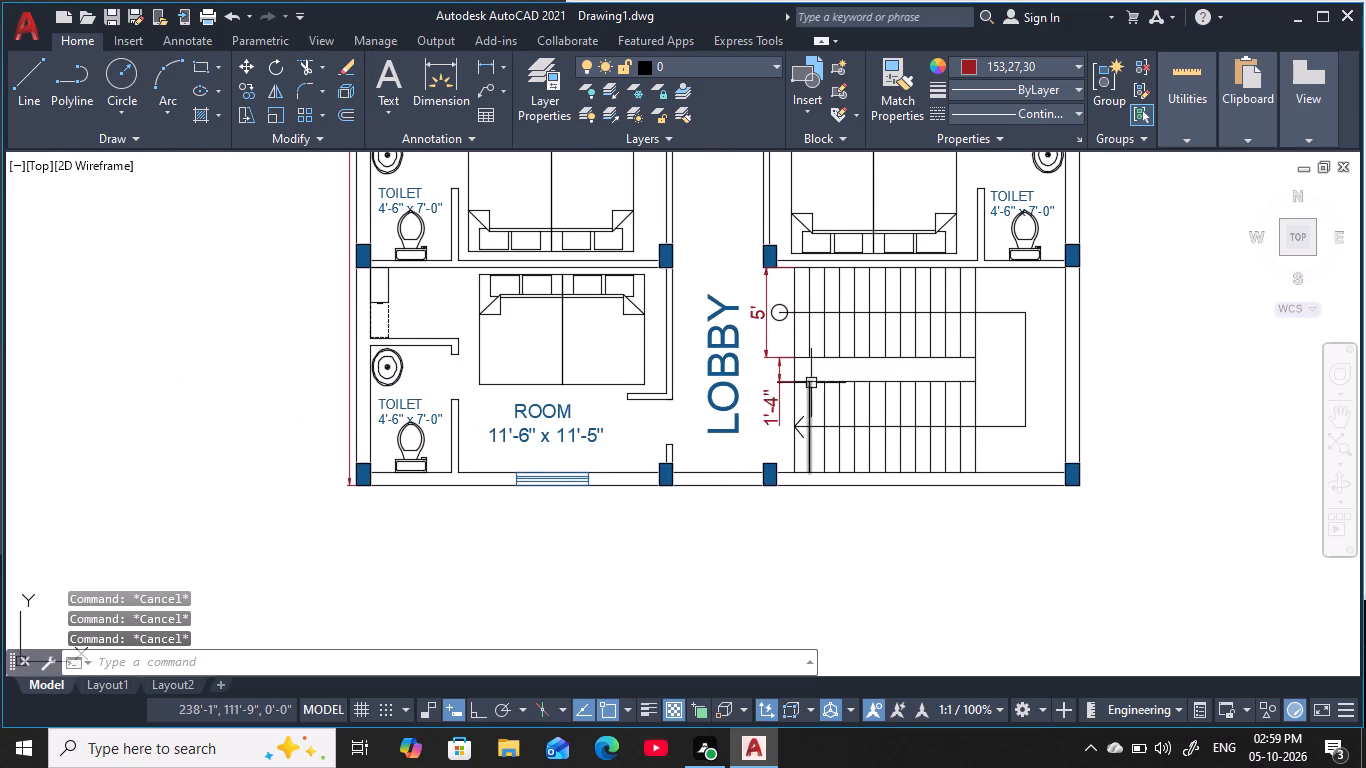
{"action": "middle_click_drag", "start_coordinate": [801, 413], "coordinate": [786, 440]}
{"action": "scroll", "coordinate": [784, 442], "scroll_direction": "down", "scroll_amount": 1}
{"action": "middle_click_drag", "start_coordinate": [784, 442], "coordinate": [746, 538]}
{"action": "scroll", "coordinate": [740, 465], "scroll_direction": "down", "scroll_amount": 1}
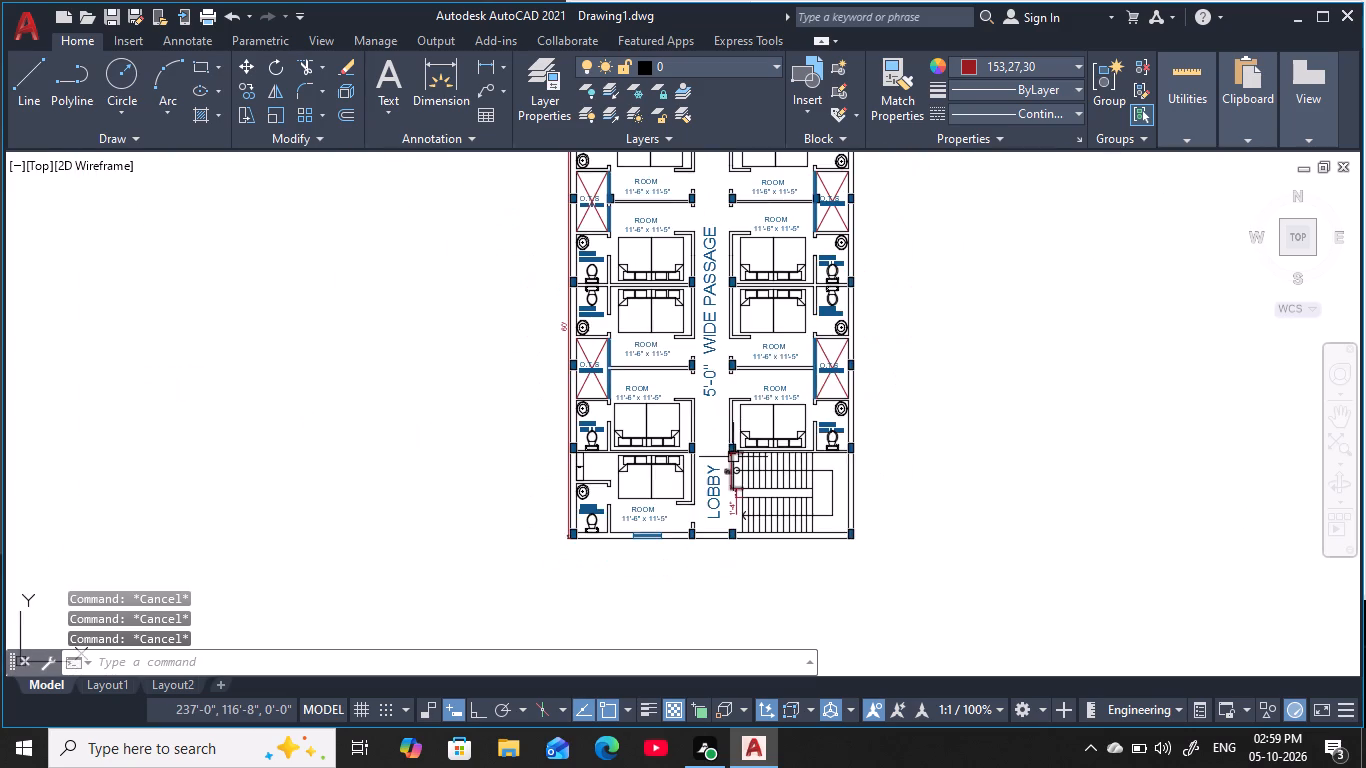
{"action": "middle_click_drag", "start_coordinate": [732, 457], "coordinate": [721, 533]}
{"action": "key", "text": "Escape"}
{"action": "key", "text": "Escape"}
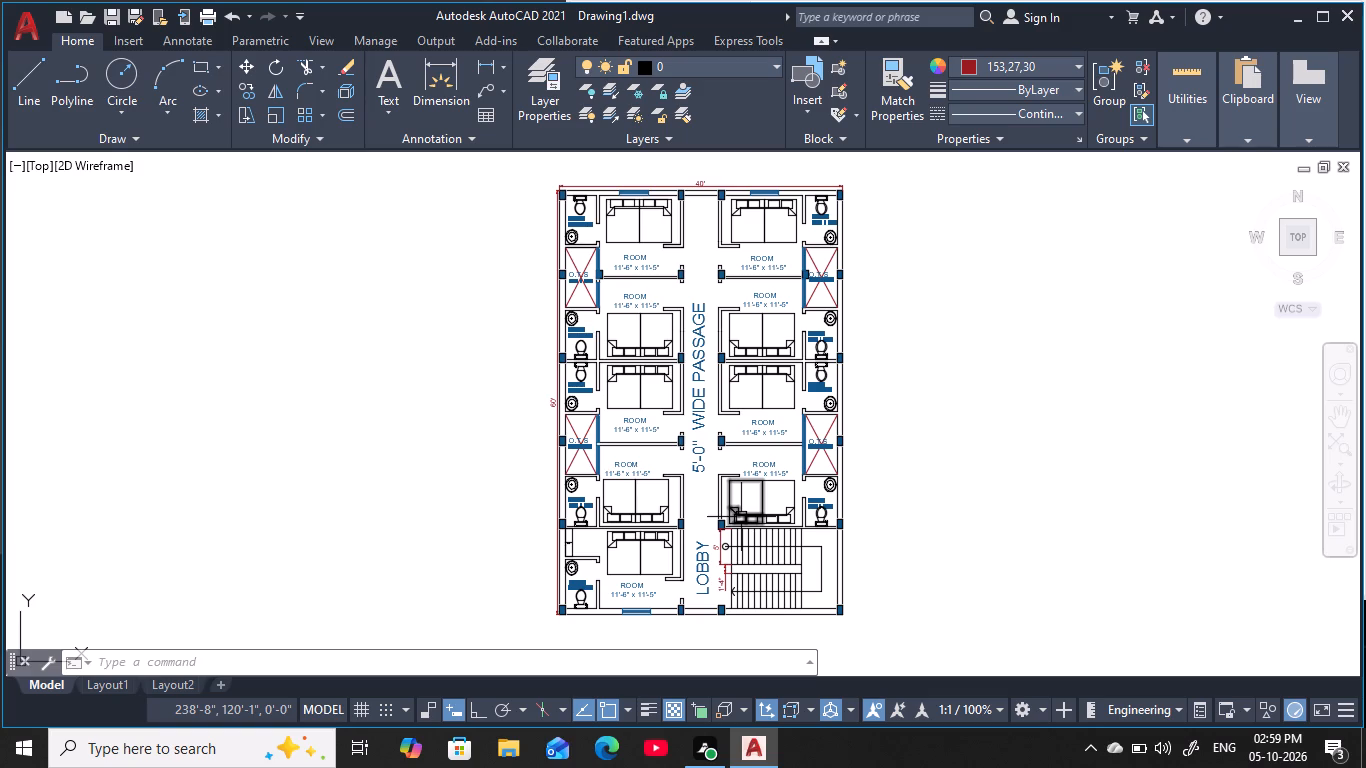
{"action": "scroll", "coordinate": [718, 368], "scroll_direction": "up", "scroll_amount": 1}
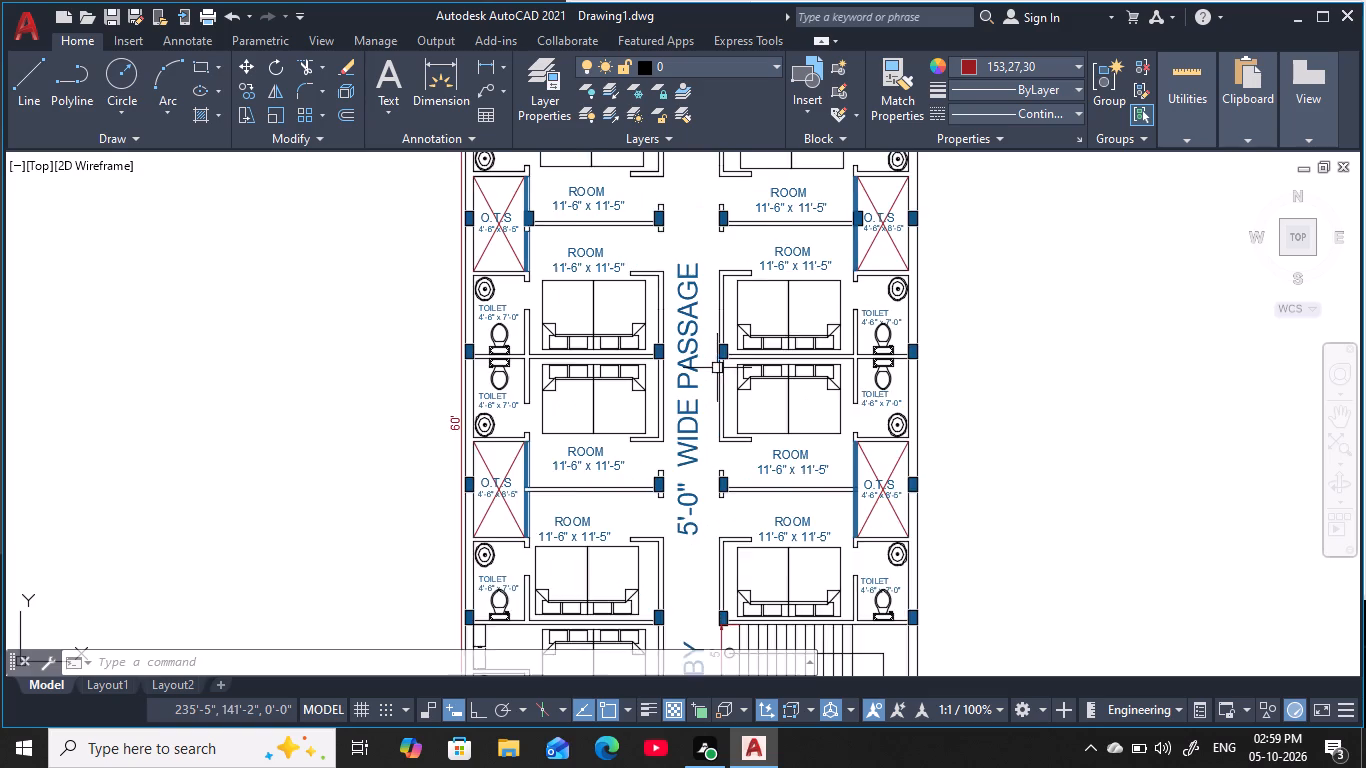
{"action": "middle_click_drag", "start_coordinate": [717, 369], "coordinate": [798, 429]}
{"action": "scroll", "coordinate": [905, 430], "scroll_direction": "down", "scroll_amount": 1}
{"action": "middle_click_drag", "start_coordinate": [901, 405], "coordinate": [854, 368]}
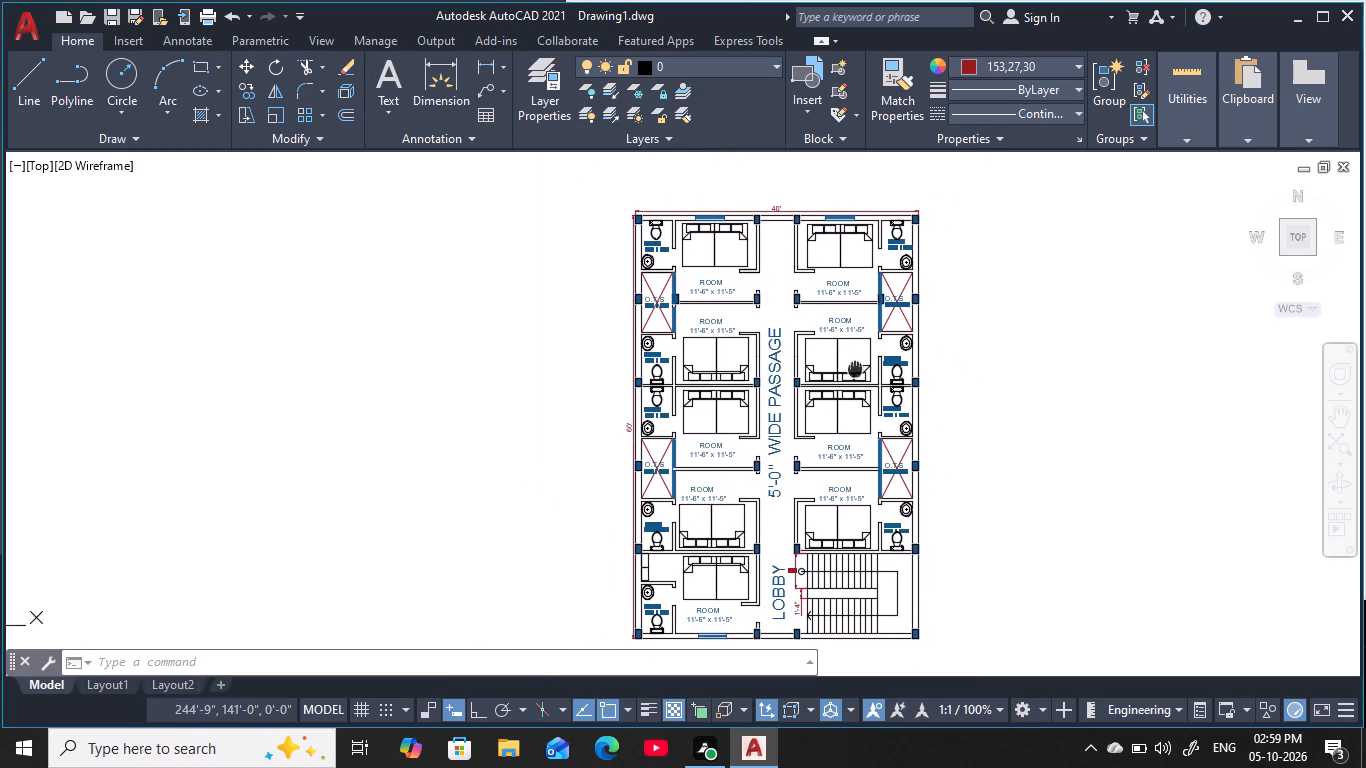
{"action": "middle_click_drag", "start_coordinate": [854, 368], "coordinate": [850, 352]}
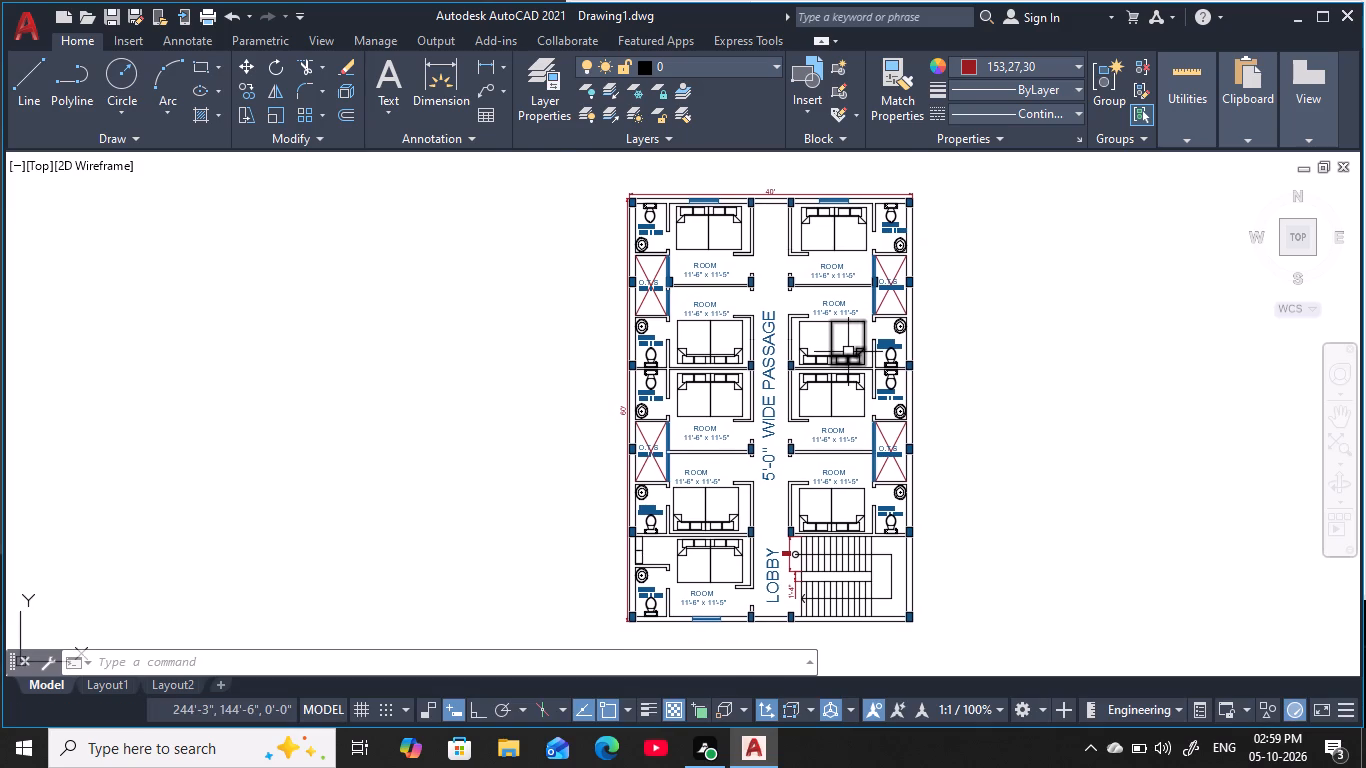
{"action": "scroll", "coordinate": [848, 352], "scroll_direction": "up", "scroll_amount": 1}
{"action": "middle_click_drag", "start_coordinate": [848, 355], "coordinate": [884, 413]}
{"action": "scroll", "coordinate": [898, 433], "scroll_direction": "down", "scroll_amount": 1}
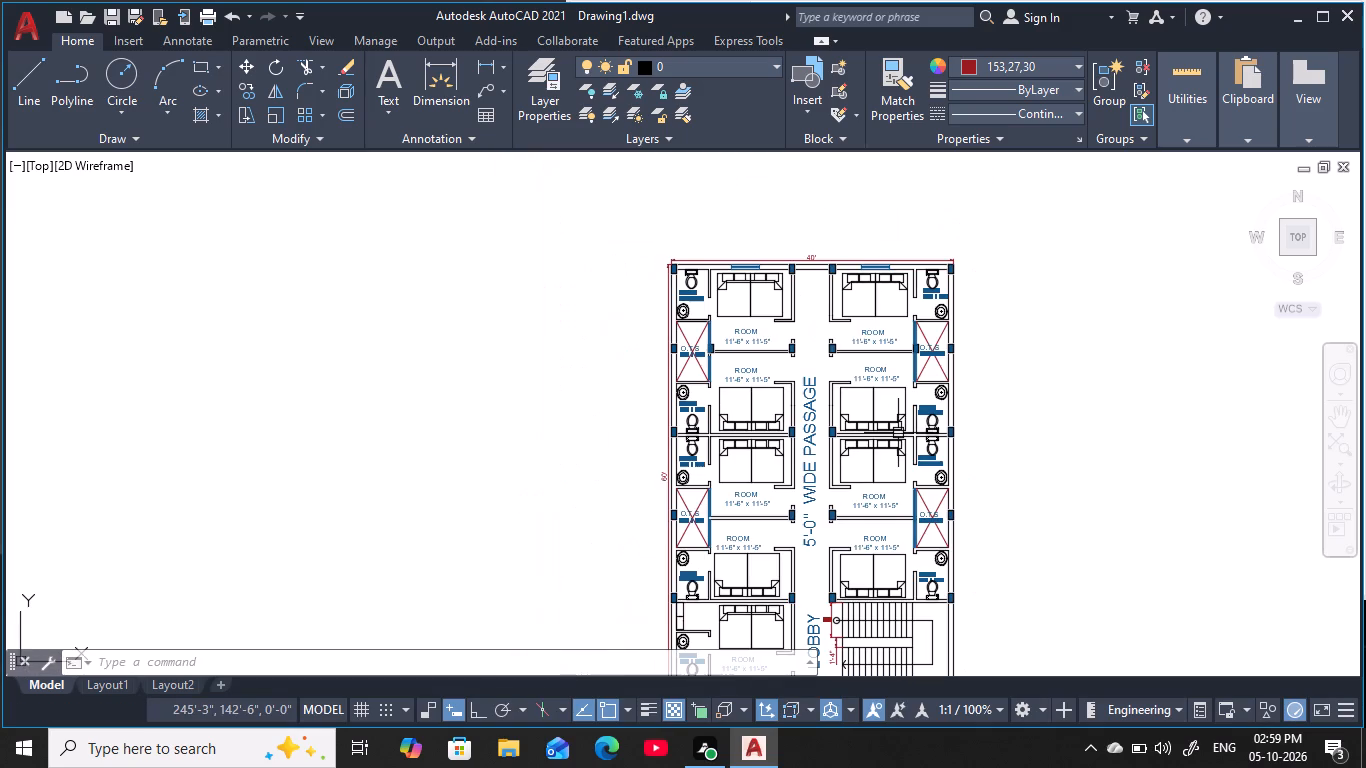
{"action": "middle_click_drag", "start_coordinate": [901, 434], "coordinate": [1073, 360]}
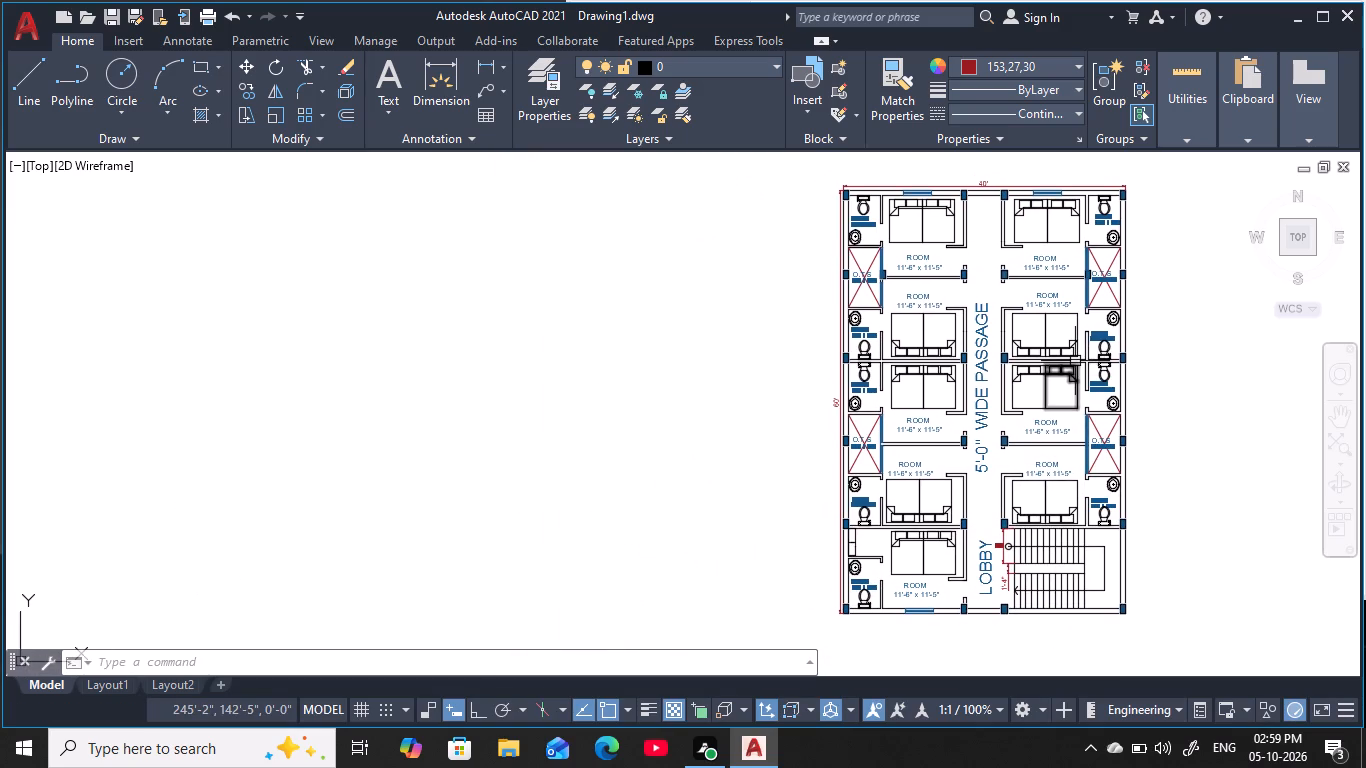
{"action": "scroll", "coordinate": [1082, 372], "scroll_direction": "up", "scroll_amount": 1}
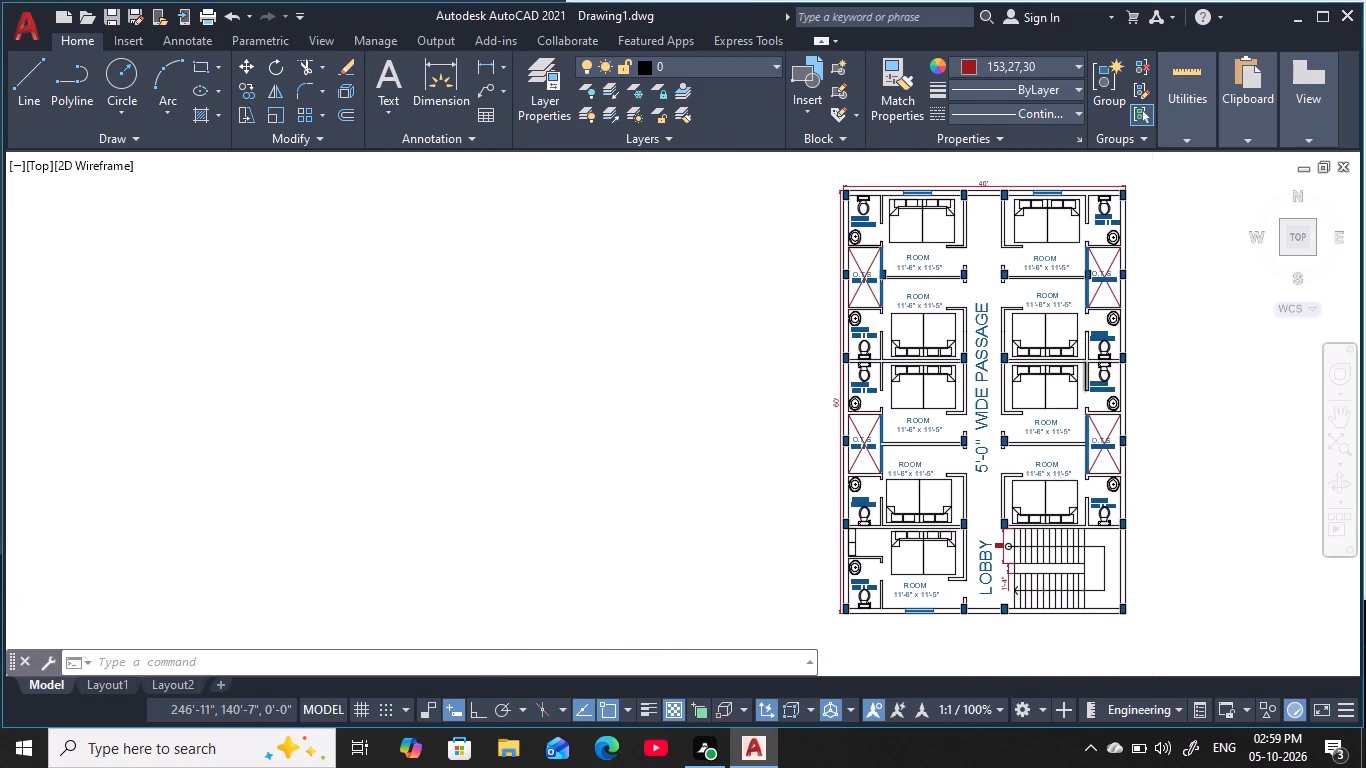
{"action": "middle_click_drag", "start_coordinate": [1080, 377], "coordinate": [1084, 423]}
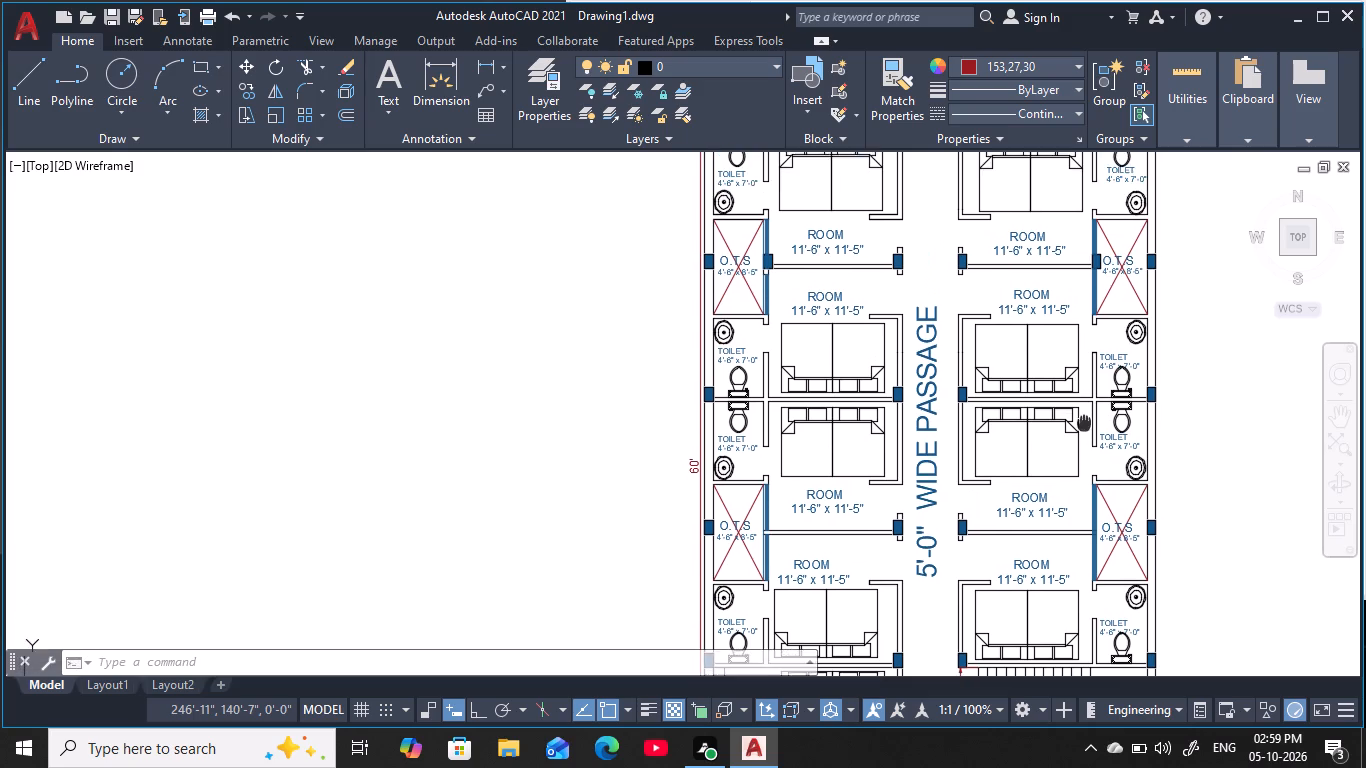
{"action": "middle_click_drag", "start_coordinate": [1084, 423], "coordinate": [1118, 481]}
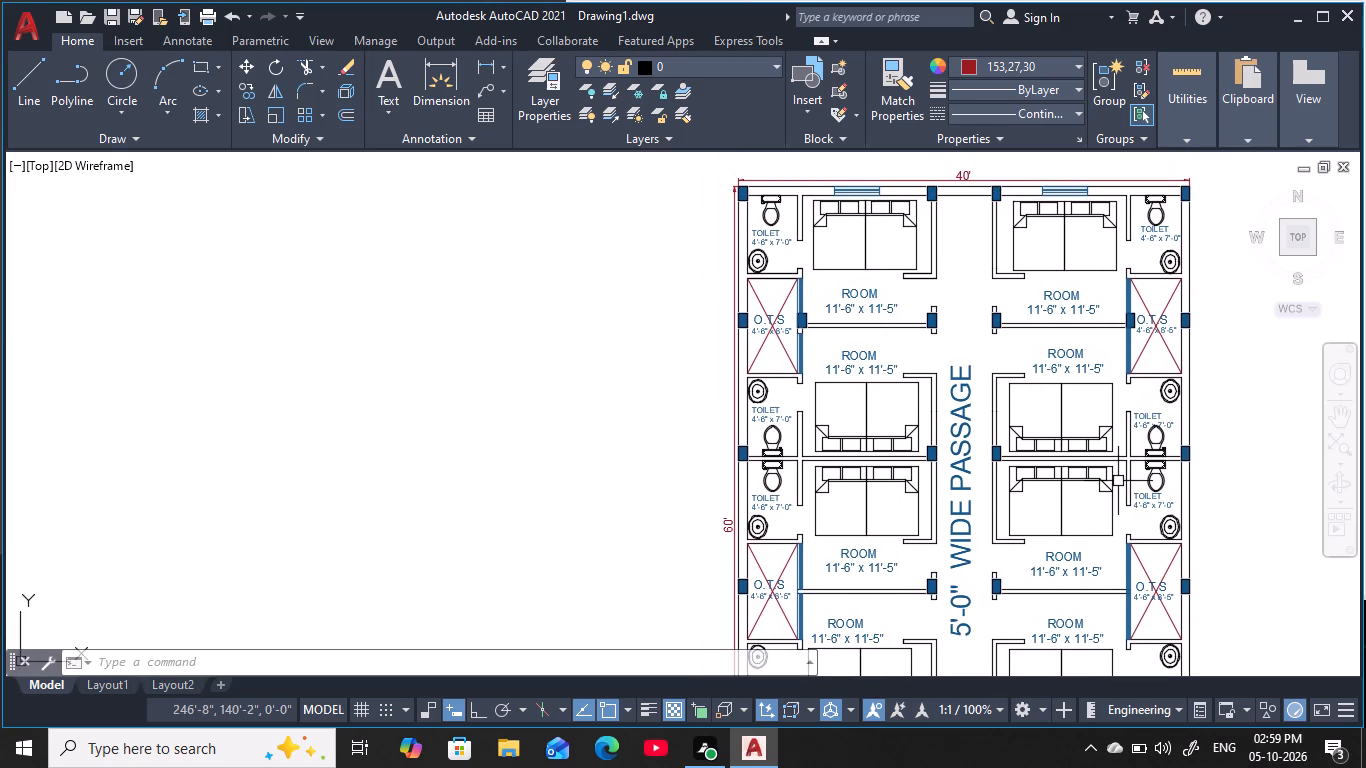
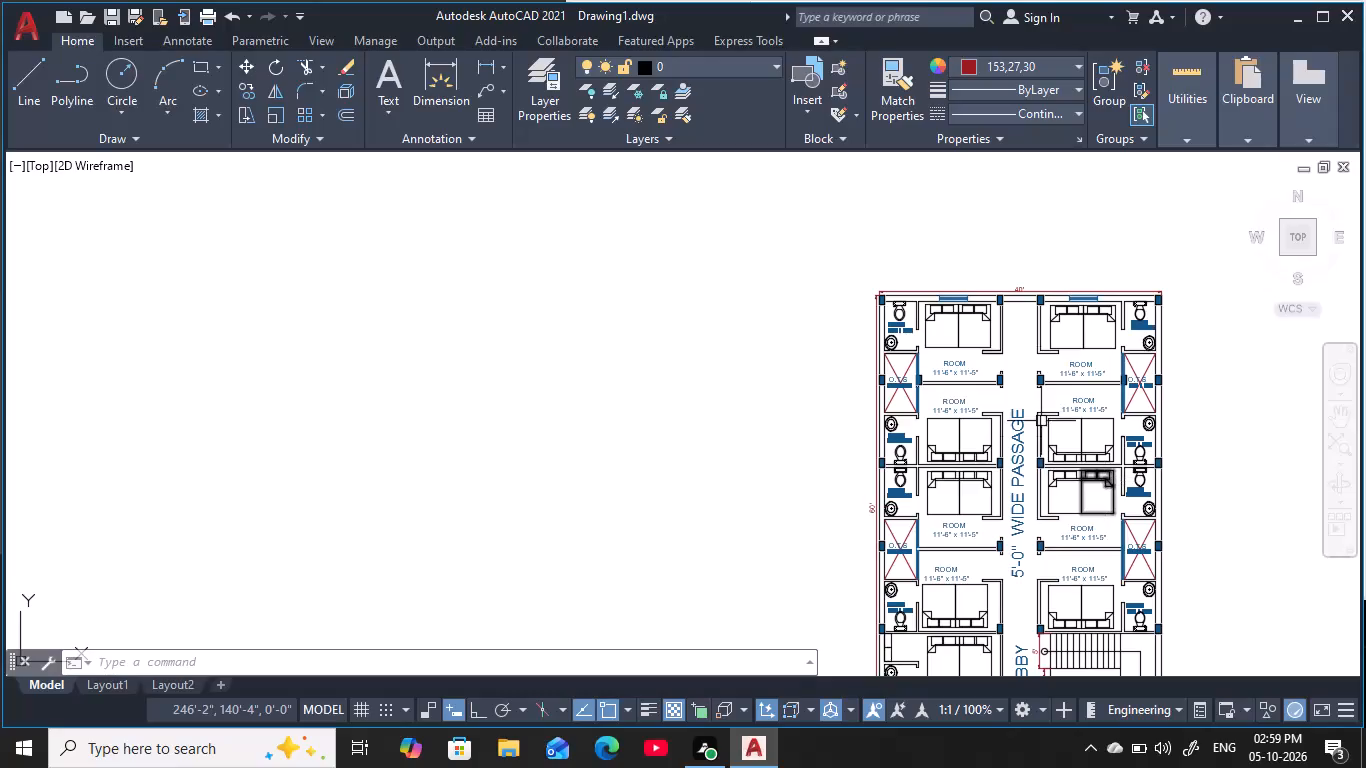
Review the finished floor plan, checking the middle rooms, toilets, O.T.S shafts and passage labels, and the overall layout.
{"action": "middle_click_drag", "start_coordinate": [1017, 410], "coordinate": [791, 284]}
{"action": "scroll", "coordinate": [810, 348], "scroll_direction": "up", "scroll_amount": 2}
{"action": "middle_click_drag", "start_coordinate": [807, 356], "coordinate": [789, 321]}
{"action": "scroll", "coordinate": [788, 319], "scroll_direction": "down", "scroll_amount": 1}
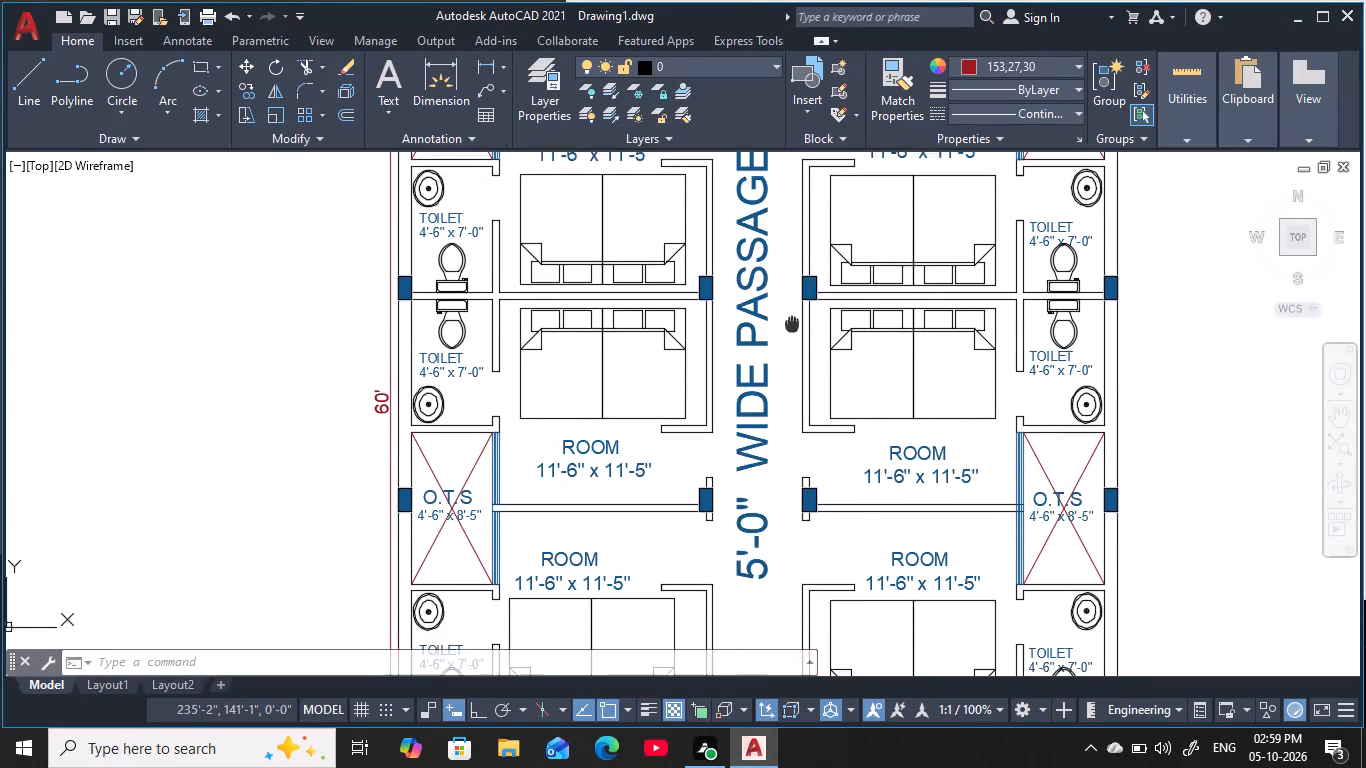
{"action": "scroll", "coordinate": [789, 320], "scroll_direction": "down", "scroll_amount": 2}
{"action": "middle_click_drag", "start_coordinate": [787, 327], "coordinate": [774, 314]}
{"action": "key", "text": "Escape"}
{"action": "key", "text": "Escape"}
{"action": "key", "text": "Escape"}
{"action": "key", "text": "Escape"}
{"action": "middle_click_drag", "start_coordinate": [689, 350], "coordinate": [616, 431]}
{"action": "key", "text": "Escape"}
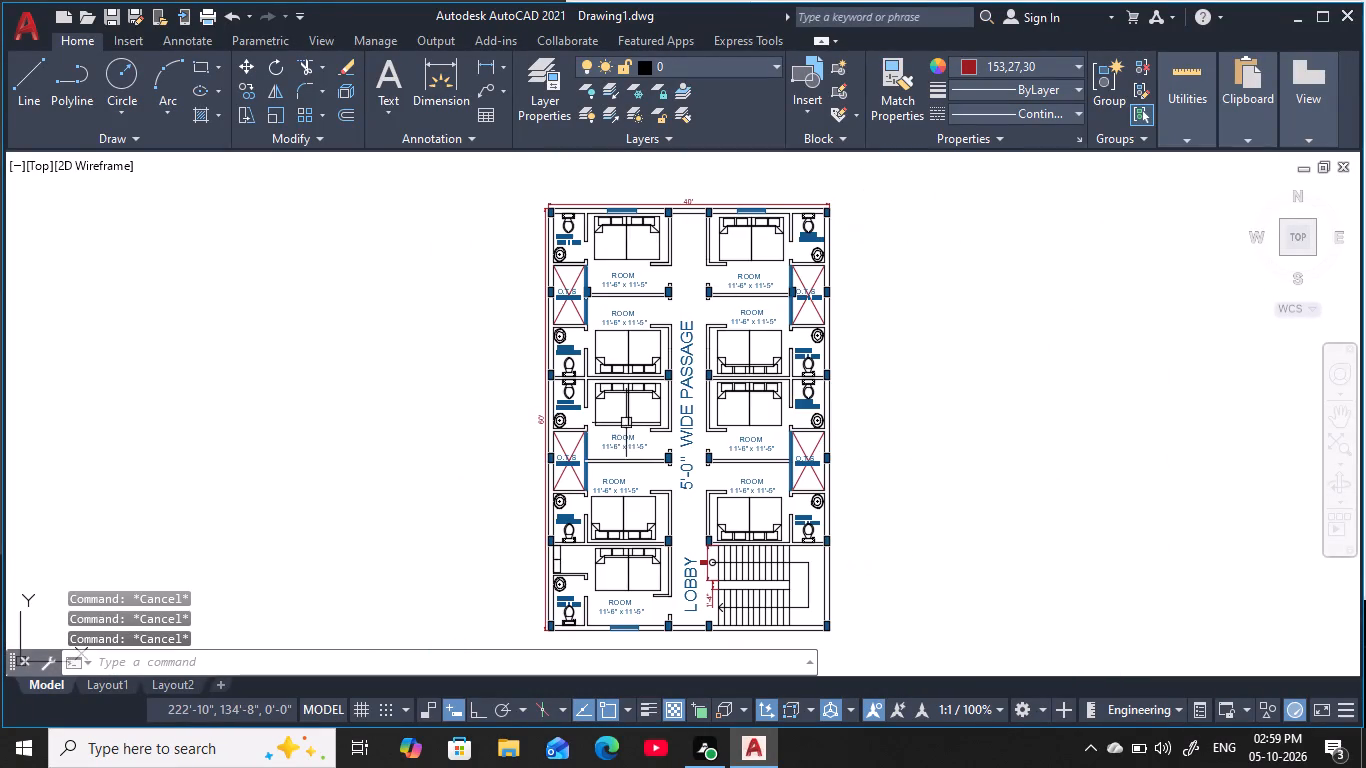
{"action": "key", "text": "Escape"}
{"action": "key", "text": "Escape"}
{"action": "key", "text": "Escape"}
{"action": "middle_click_drag", "start_coordinate": [647, 389], "coordinate": [657, 347]}
{"action": "key", "text": "Escape"}
{"action": "key", "text": "Escape"}
{"action": "key", "text": "Escape"}
{"action": "key", "text": "Escape"}
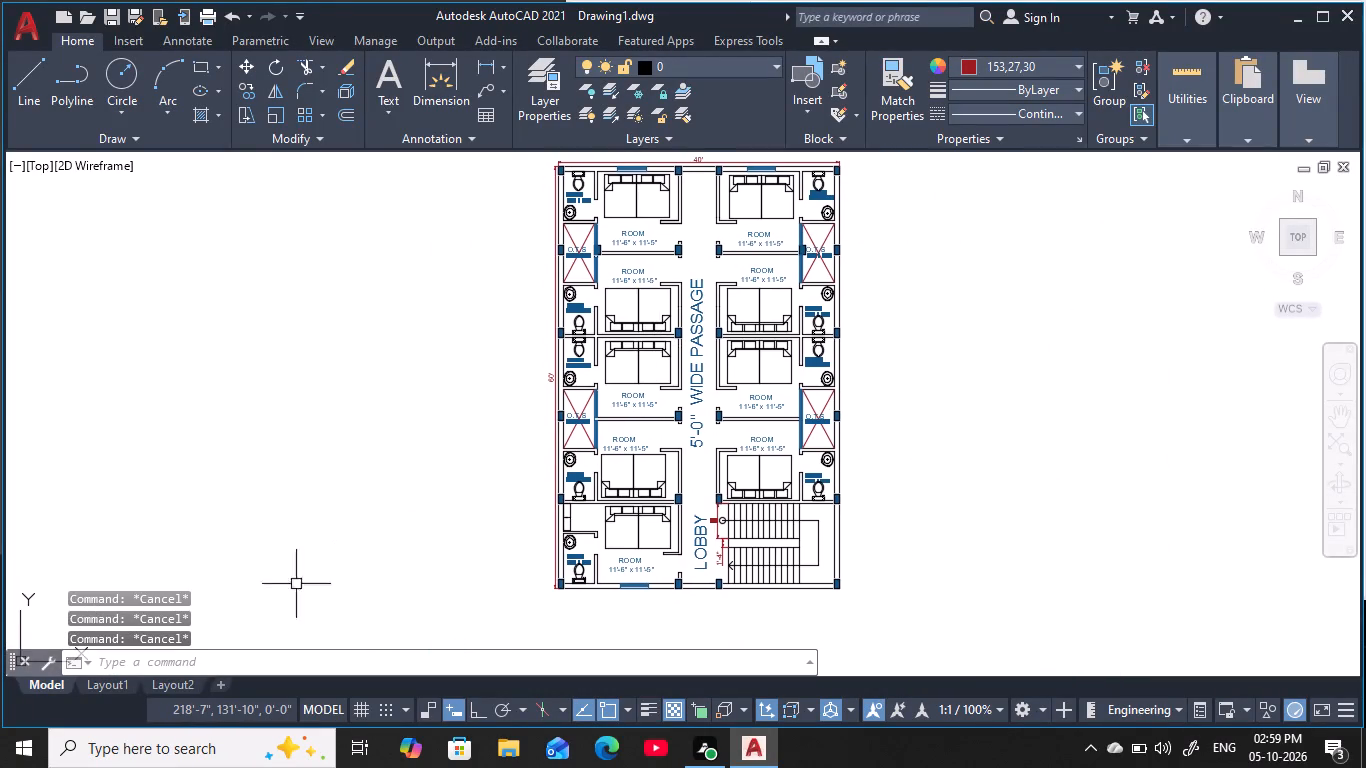
Query the drawing's log file name with LOGFILENAME.
{"action": "type", "text": "lo"}
{"action": "key", "text": "g"}
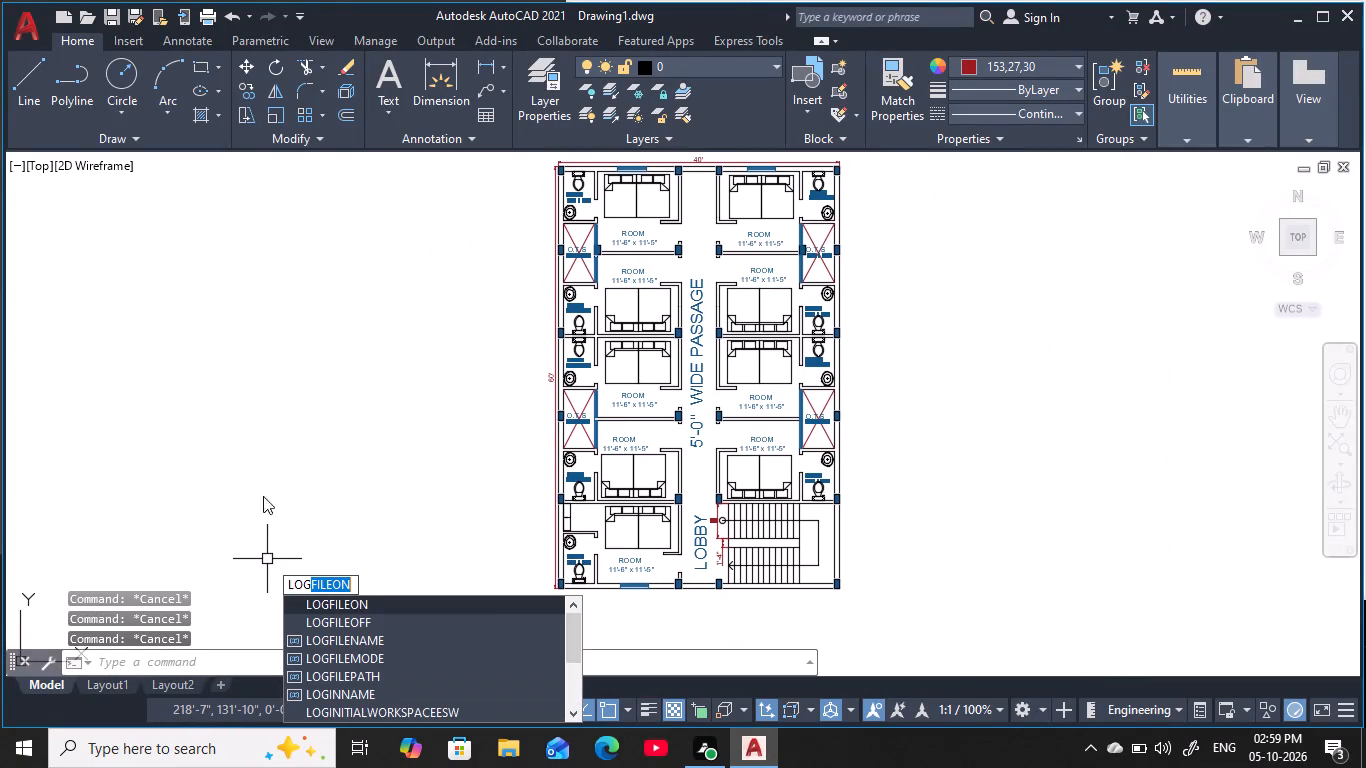
{"action": "left_click", "coordinate": [377, 645]}
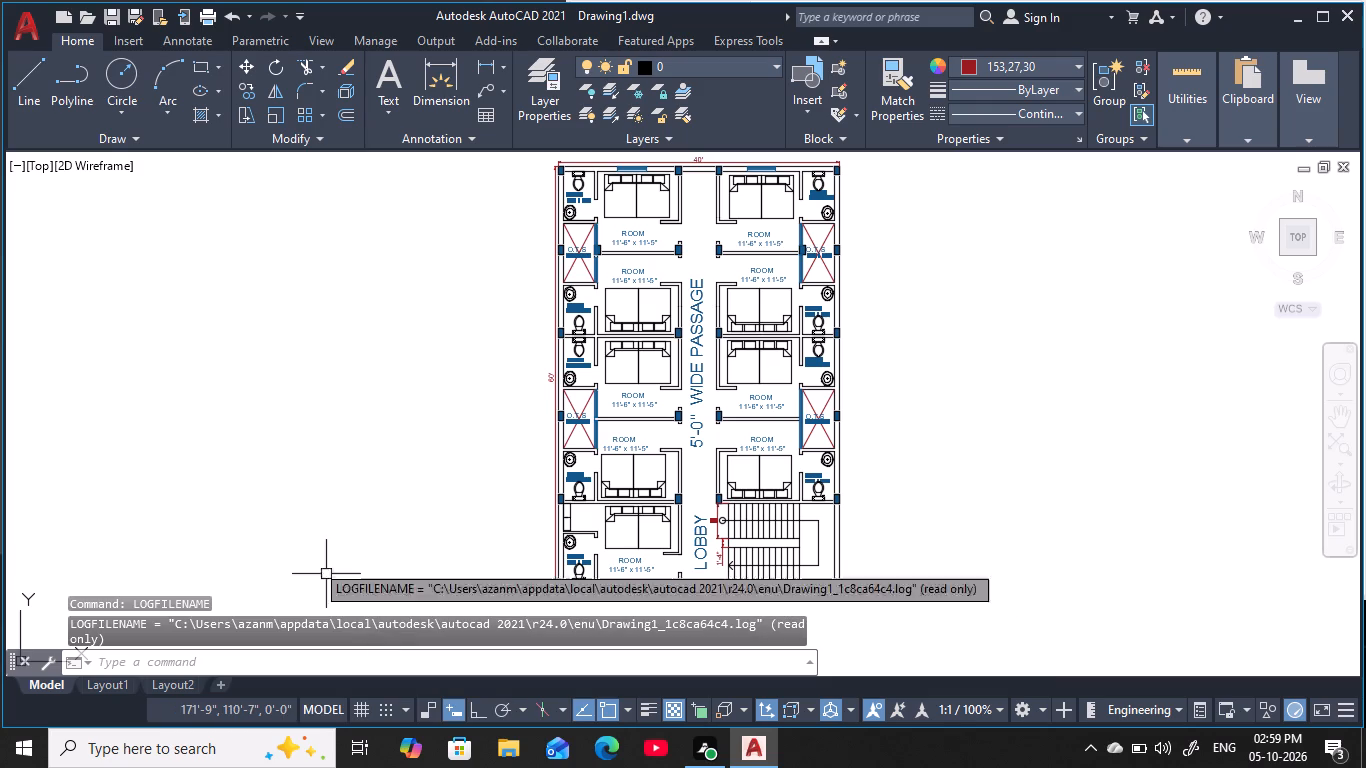
{"action": "key", "text": "Escape"}
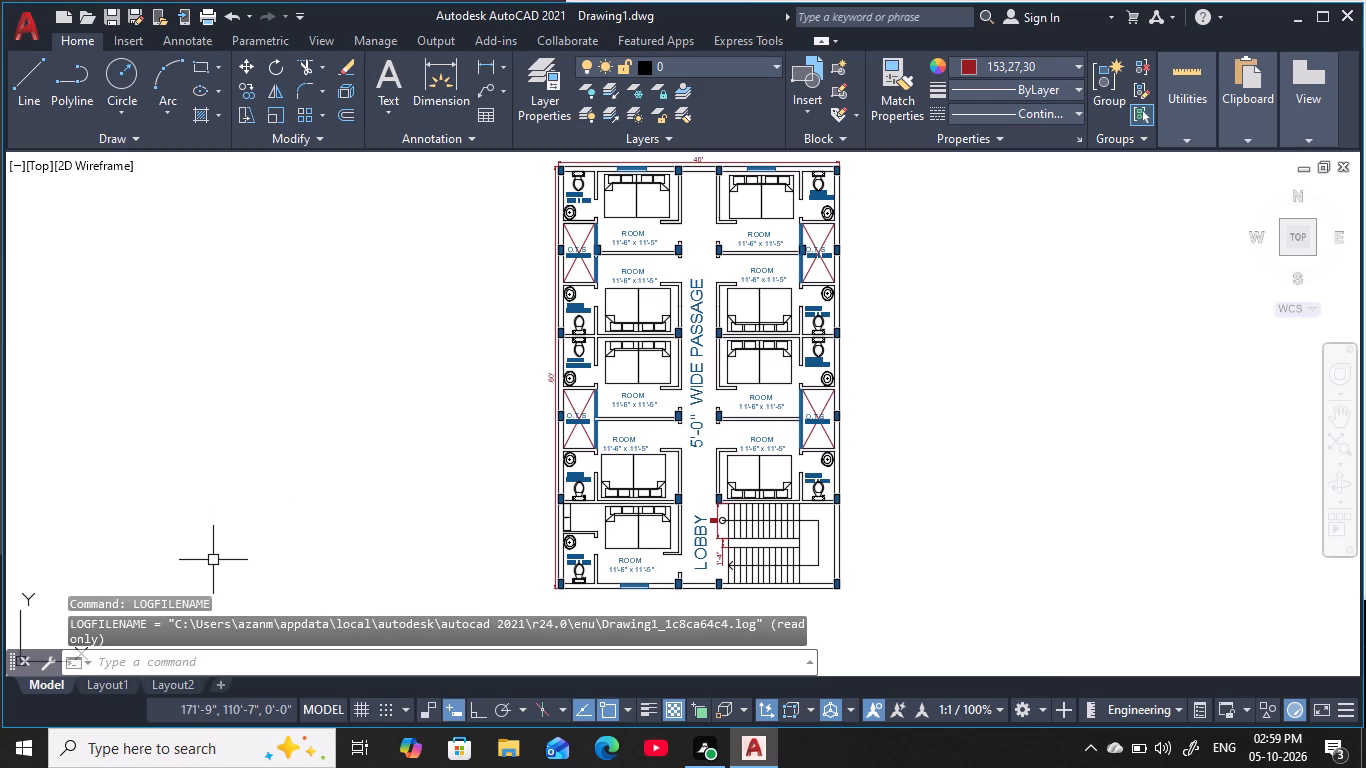
{"action": "key", "text": "Escape"}
{"action": "key", "text": "Escape"}
{"action": "key", "text": "Escape"}
{"action": "key", "text": "Escape"}
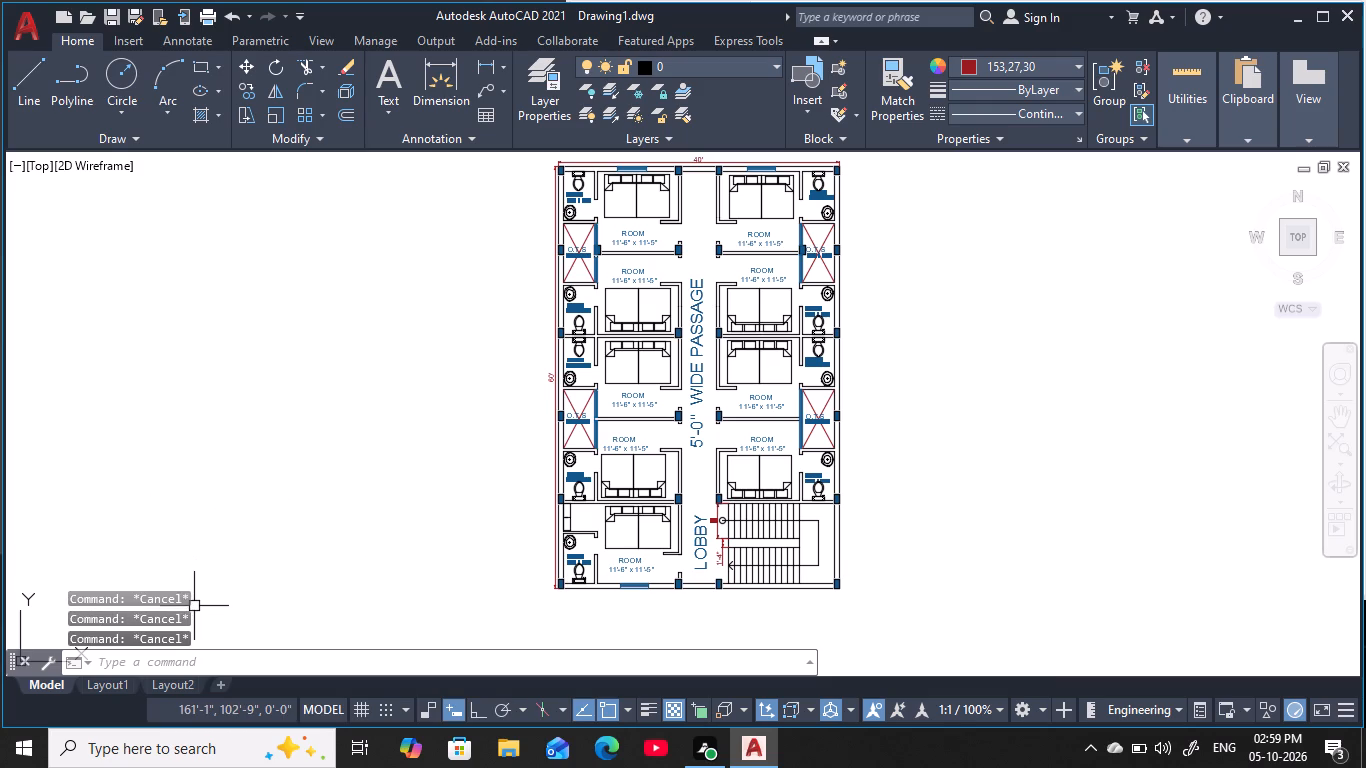
Turn off log file recording with LOGFILEOFF.
{"action": "type", "text": "lo"}
{"action": "key", "text": "g"}
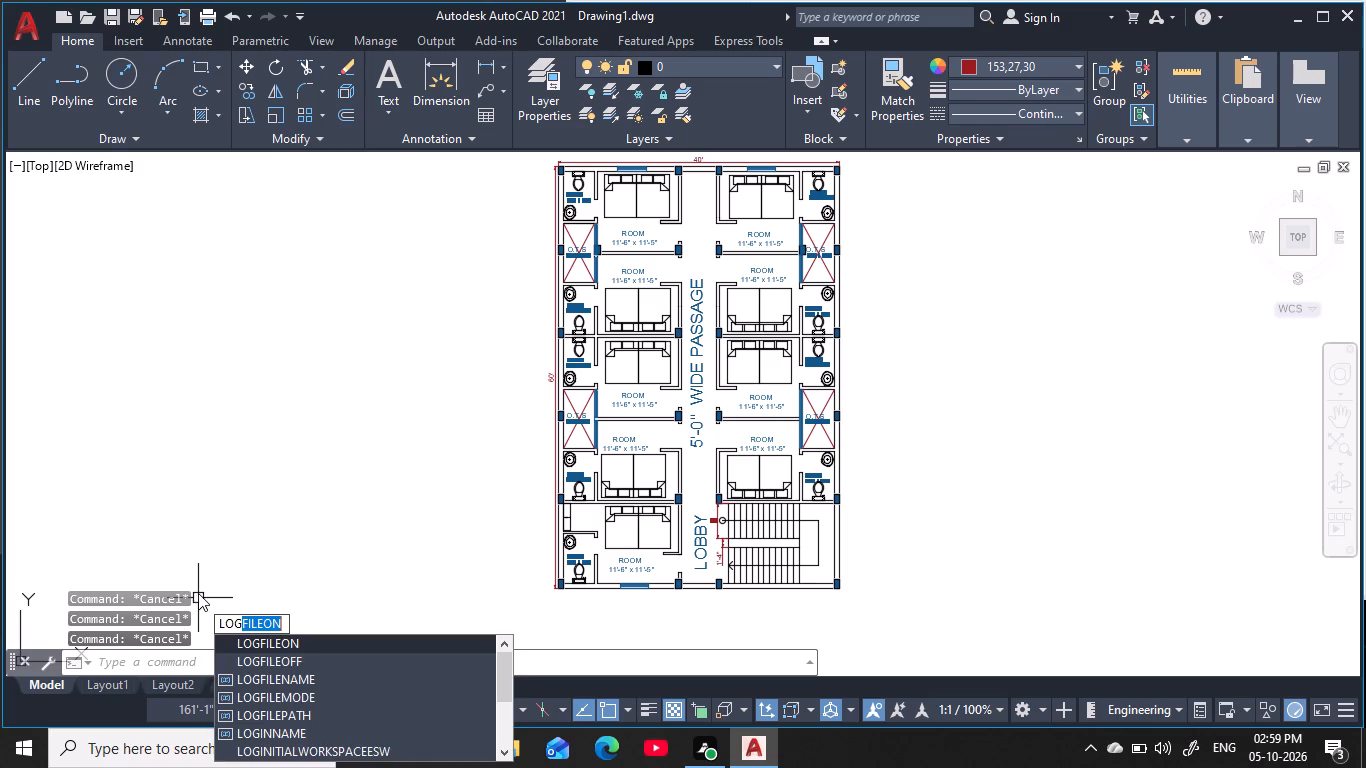
{"action": "left_click", "coordinate": [276, 662]}
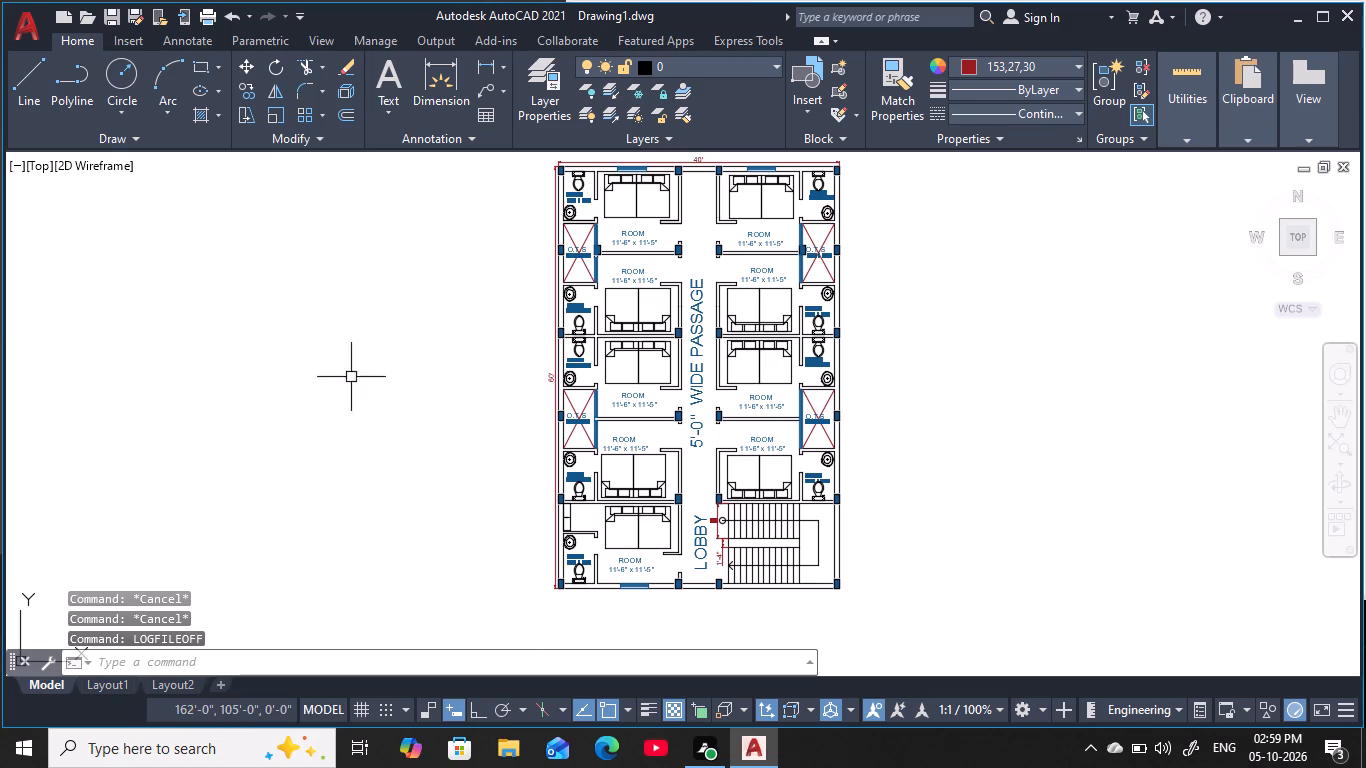
{"action": "key", "text": "Escape"}
{"action": "key", "text": "Escape"}
{"action": "key", "text": "Escape"}
{"action": "key", "text": "Escape"}
{"action": "key", "text": "Escape"}
Set up a plot of the drawing with the DWG To PDF.pc3 plotter, keeping ISO A4 (210.00 x 297.00 MM) paper.
{"action": "middle_click_drag", "start_coordinate": [416, 306], "coordinate": [381, 343]}
{"action": "key", "text": "Escape"}
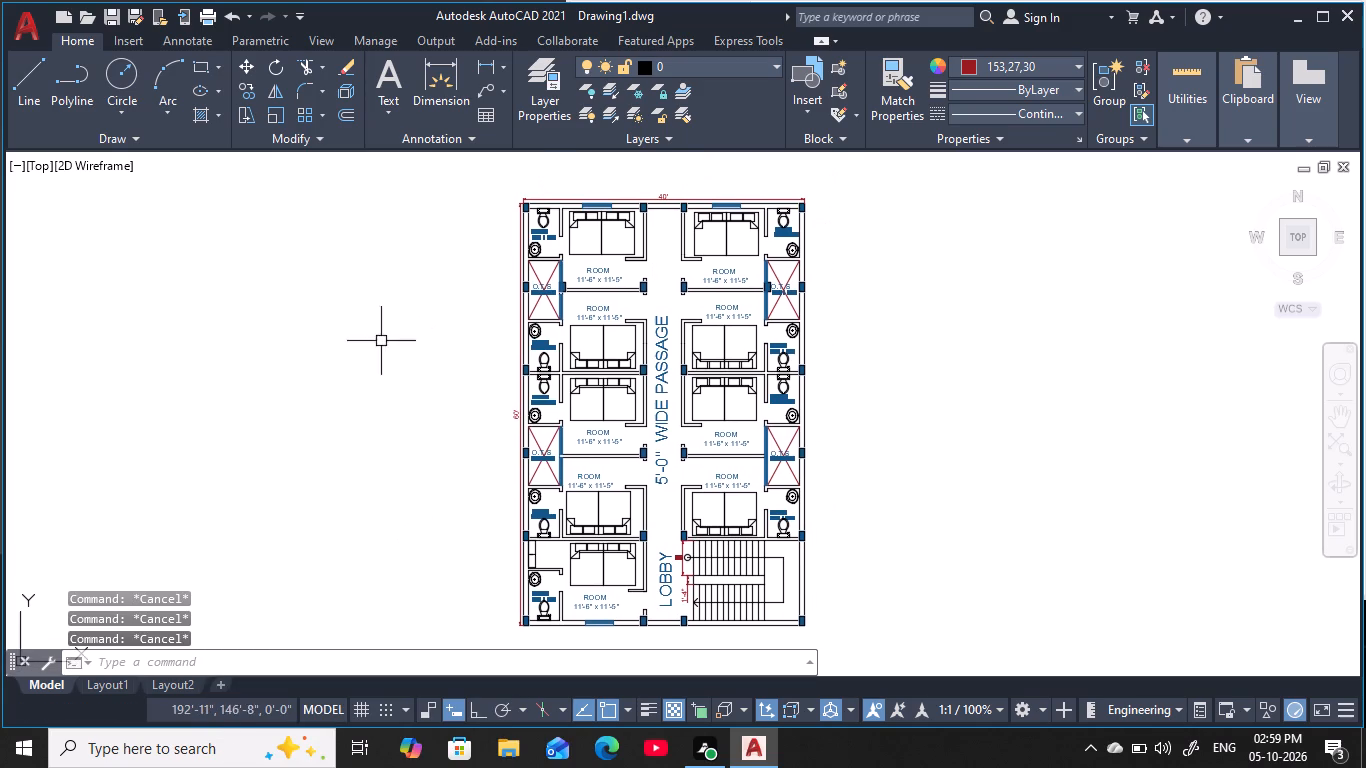
{"action": "key", "text": "Escape"}
{"action": "key", "text": "Escape"}
{"action": "key", "text": "Escape"}
{"action": "left_click", "coordinate": [199, 13]}
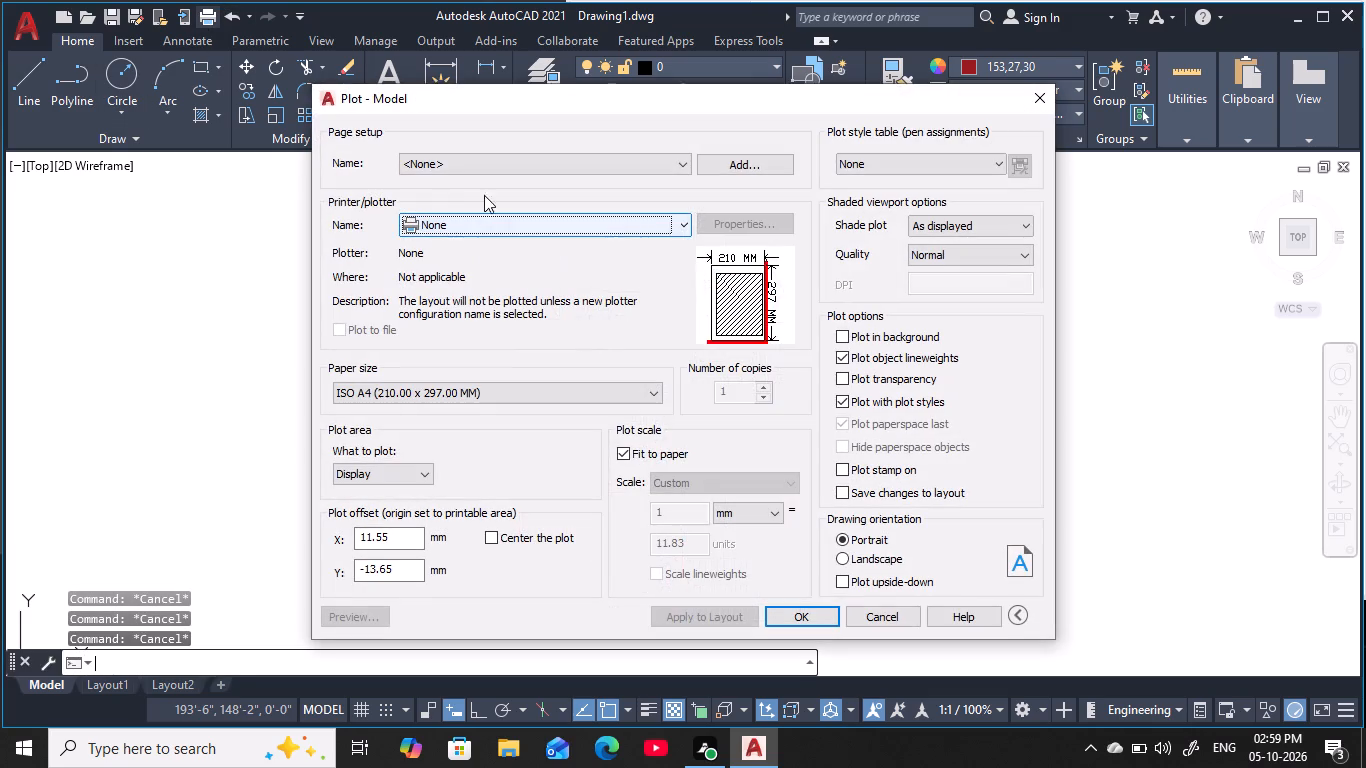
{"action": "left_click", "coordinate": [539, 229]}
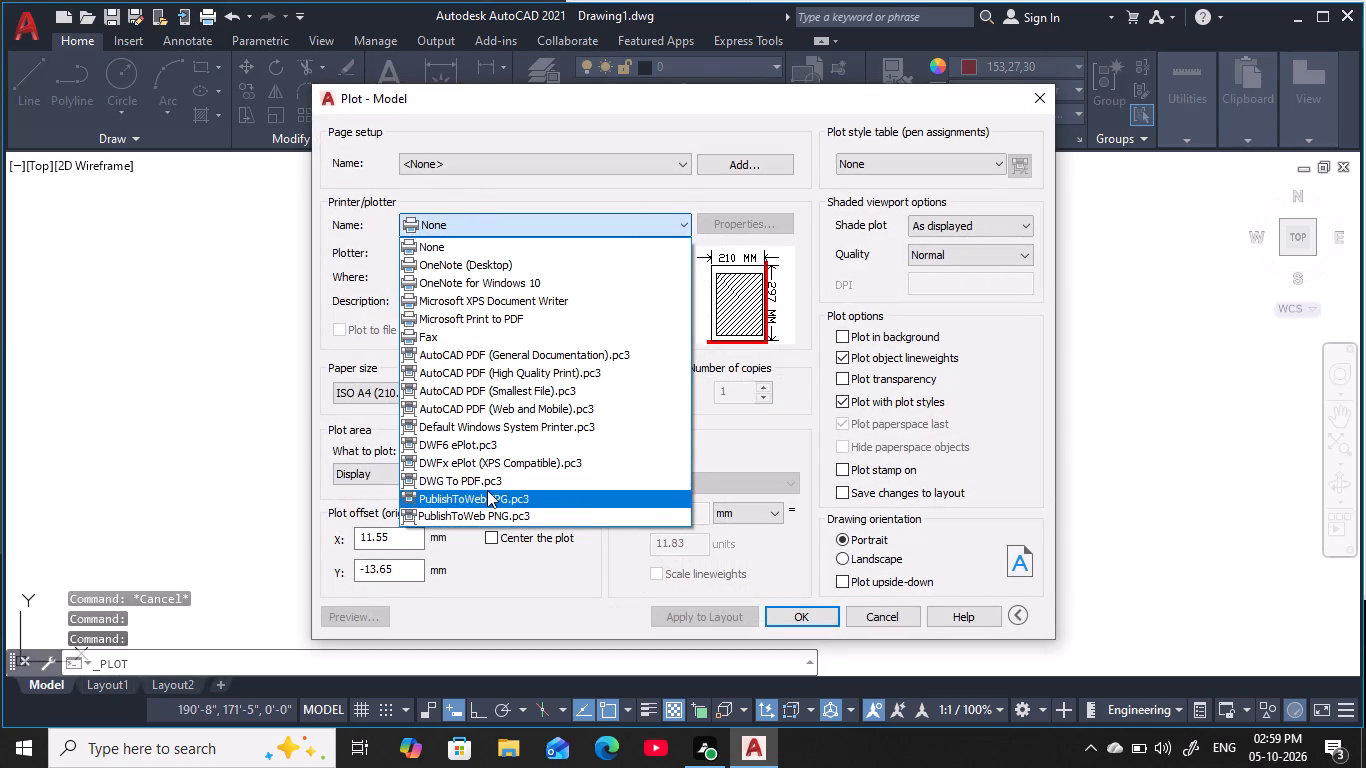
{"action": "left_click", "coordinate": [486, 482]}
{"action": "left_click", "coordinate": [477, 396]}
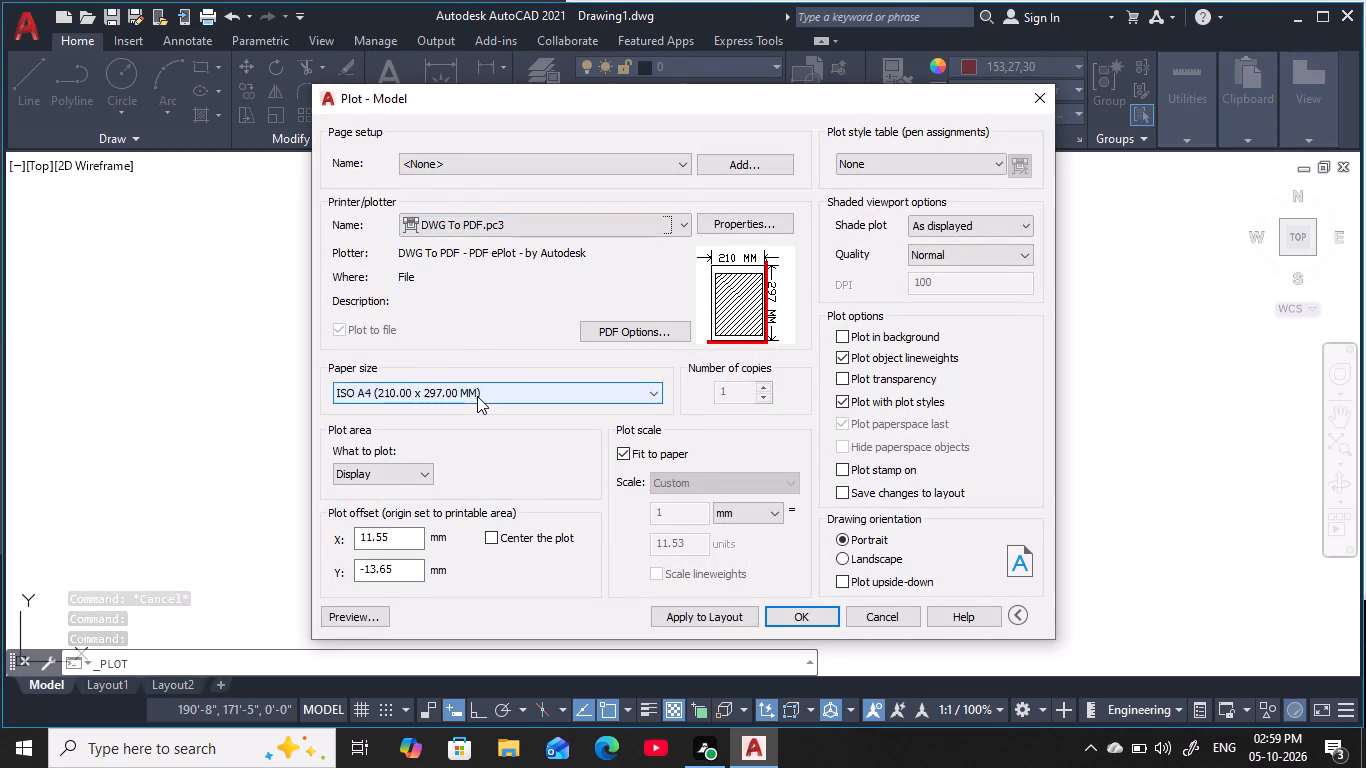
{"action": "left_click", "coordinate": [477, 396]}
Set the plot area to a window enclosing the whole floor plan and its outer dimensions, and centre the plot.
{"action": "left_click", "coordinate": [416, 473]}
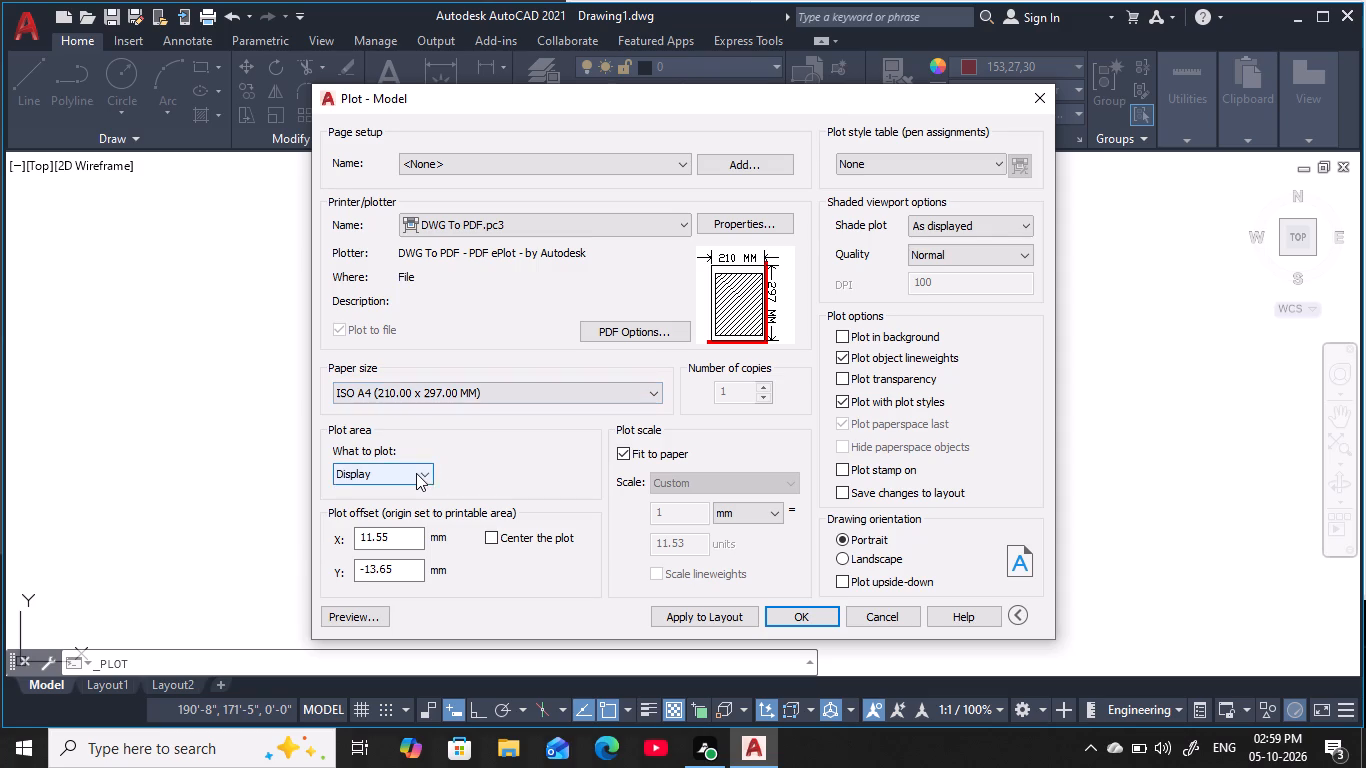
{"action": "left_click", "coordinate": [386, 526]}
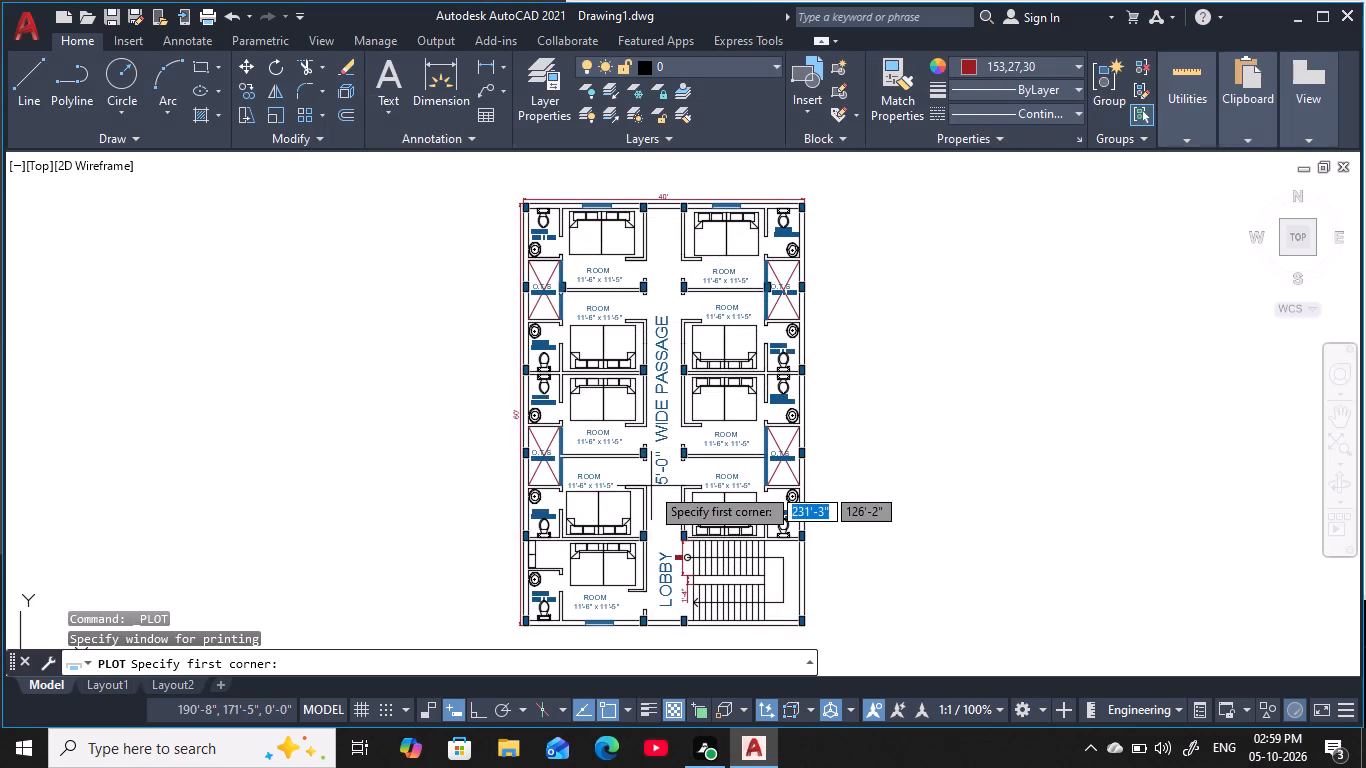
{"action": "scroll", "coordinate": [535, 205], "scroll_direction": "up", "scroll_amount": 3}
{"action": "middle_click_drag", "start_coordinate": [535, 208], "coordinate": [536, 248]}
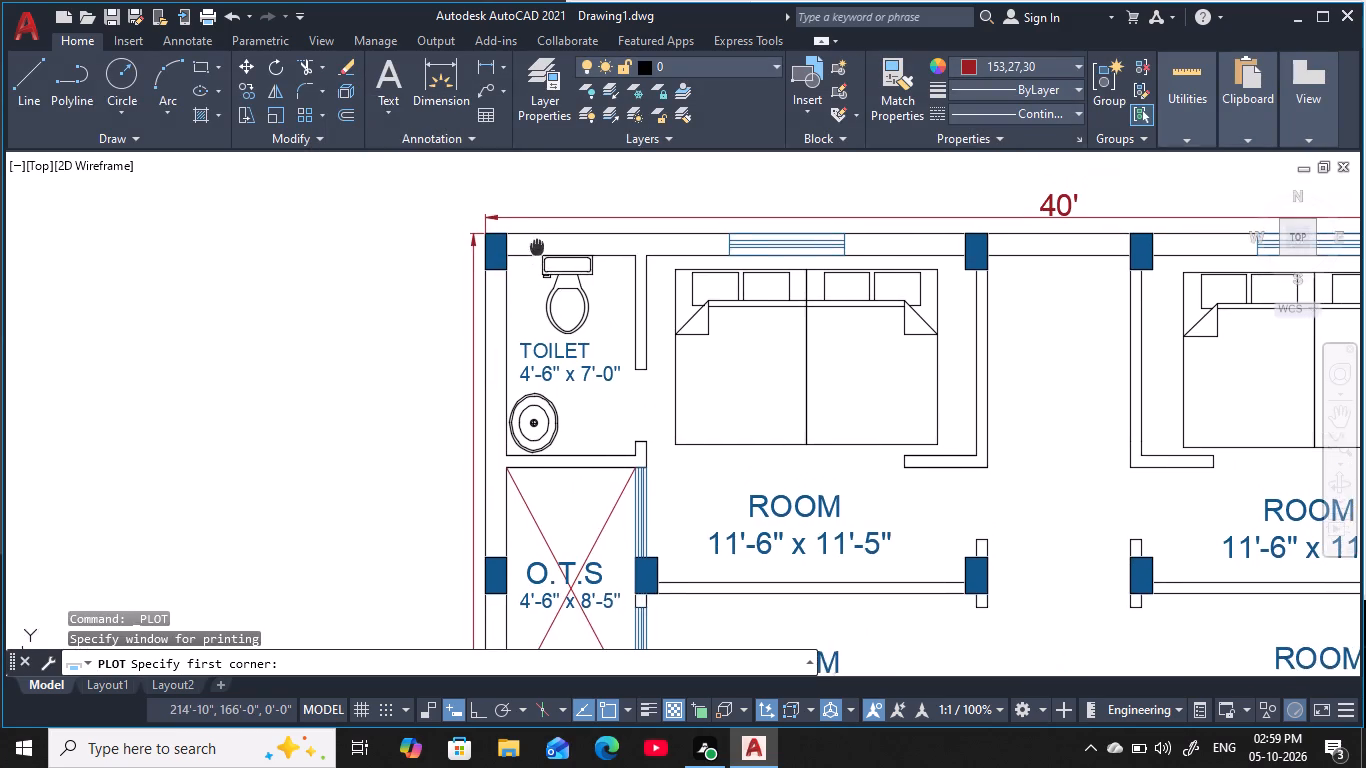
{"action": "middle_click_drag", "start_coordinate": [536, 248], "coordinate": [533, 256]}
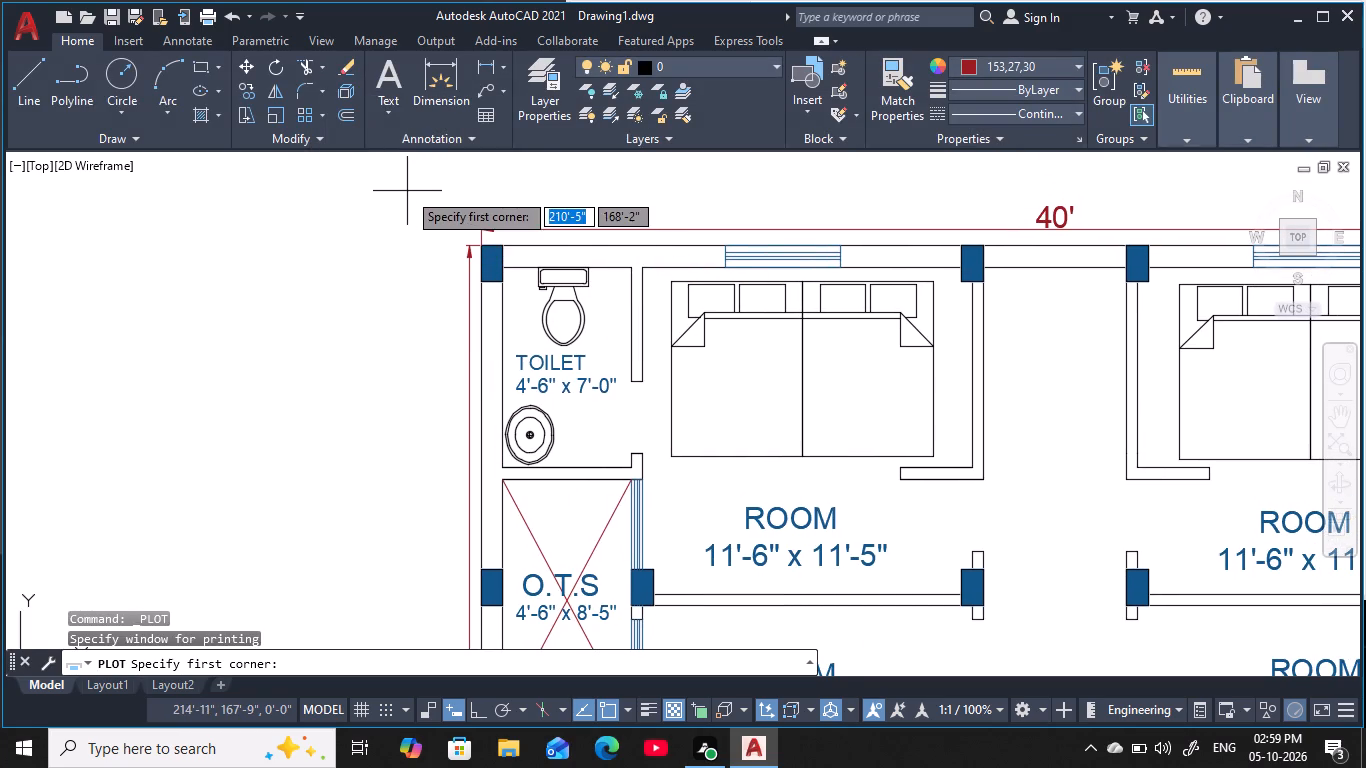
{"action": "left_click", "coordinate": [407, 191]}
{"action": "scroll", "coordinate": [780, 337], "scroll_direction": "up", "scroll_amount": 1}
{"action": "middle_click_drag", "start_coordinate": [965, 415], "coordinate": [826, 310]}
{"action": "scroll", "coordinate": [818, 308], "scroll_direction": "down", "scroll_amount": 3}
{"action": "middle_click_drag", "start_coordinate": [1052, 438], "coordinate": [1008, 381]}
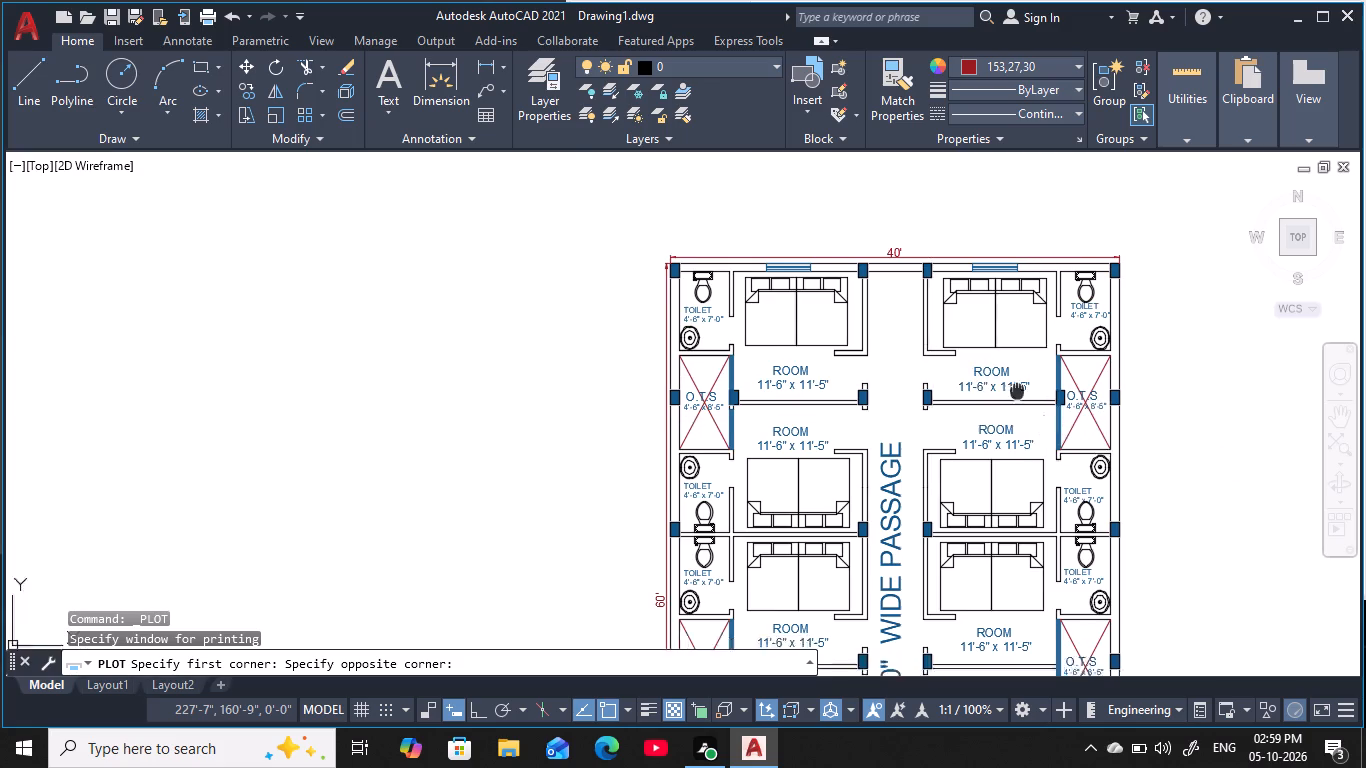
{"action": "middle_click_drag", "start_coordinate": [1008, 381], "coordinate": [861, 272]}
{"action": "middle_click_drag", "start_coordinate": [962, 516], "coordinate": [940, 271]}
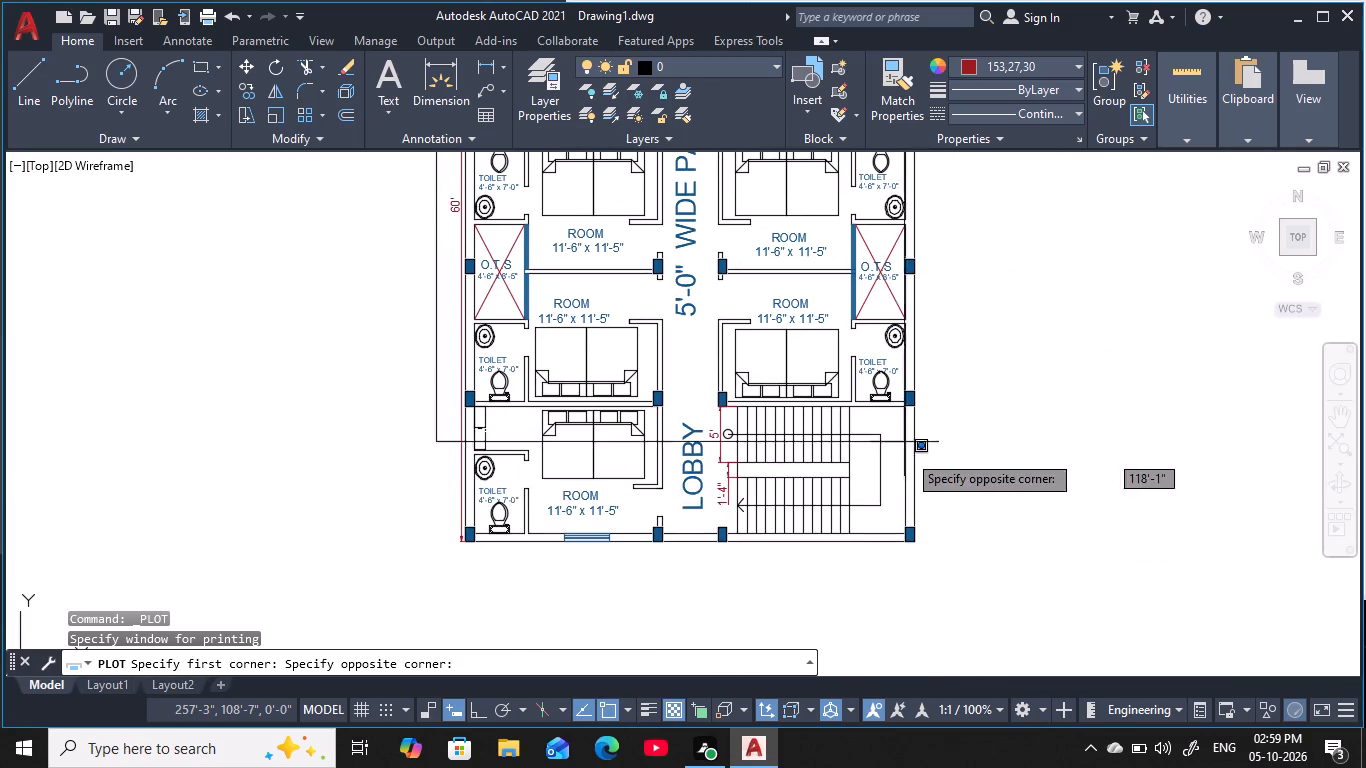
{"action": "left_click", "coordinate": [936, 560]}
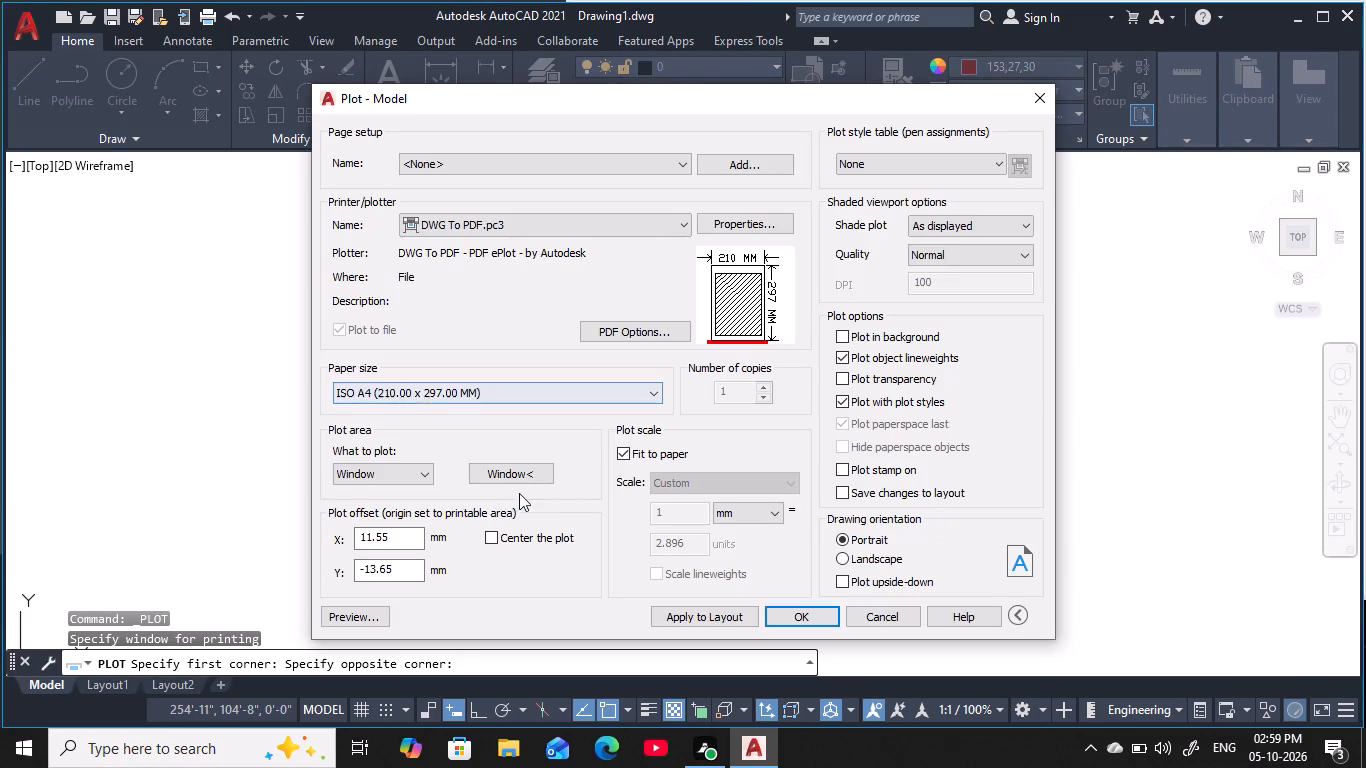
{"action": "left_click", "coordinate": [495, 534]}
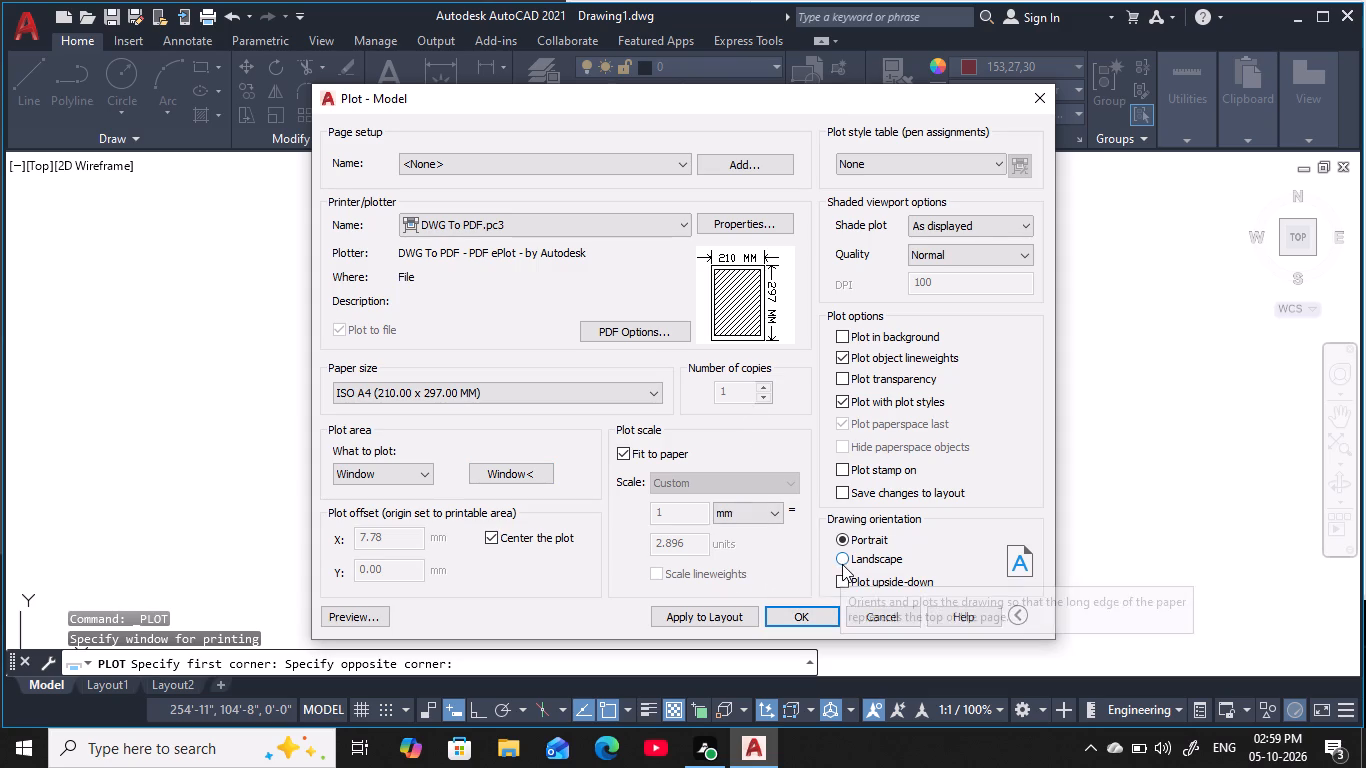
Accept the plot settings and replace the default PDF file name with 40' x 60''.
{"action": "left_click", "coordinate": [816, 622]}
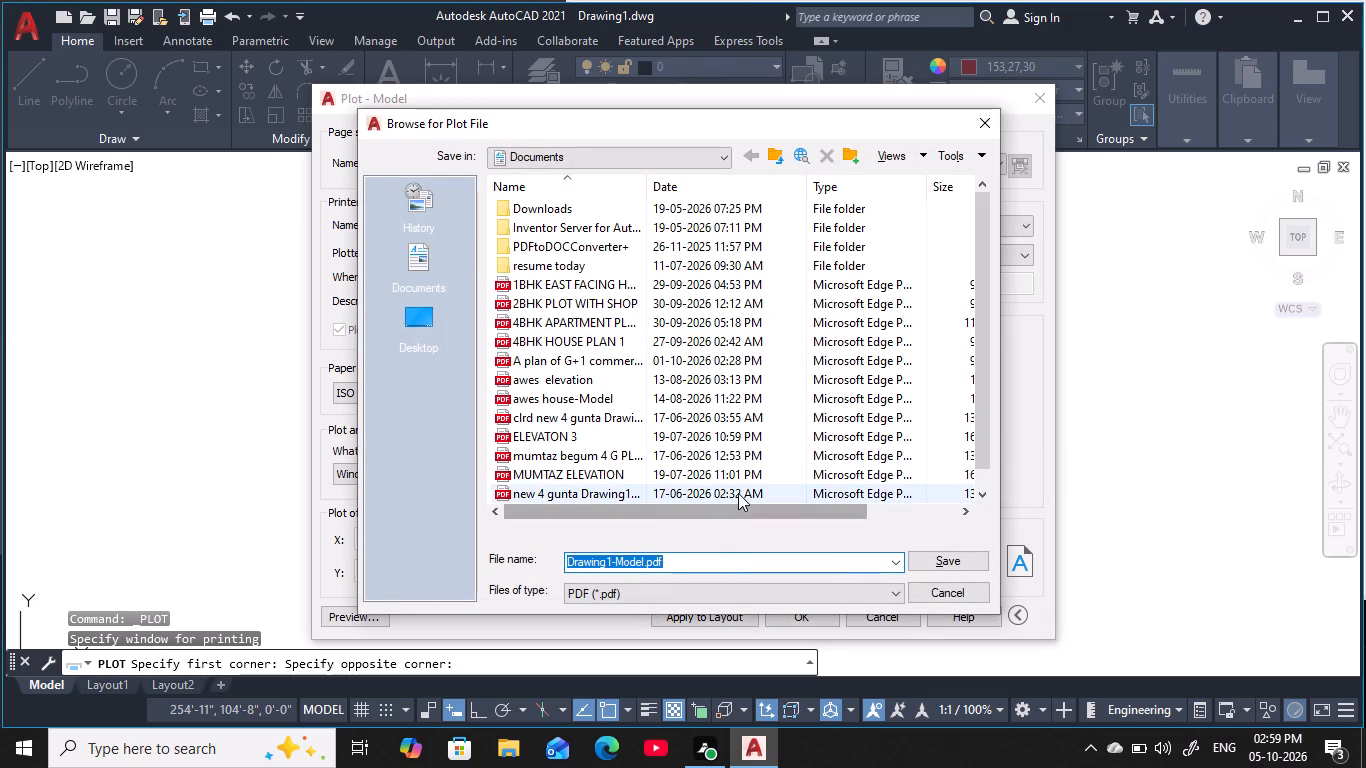
{"action": "key", "text": "BackSpace"}
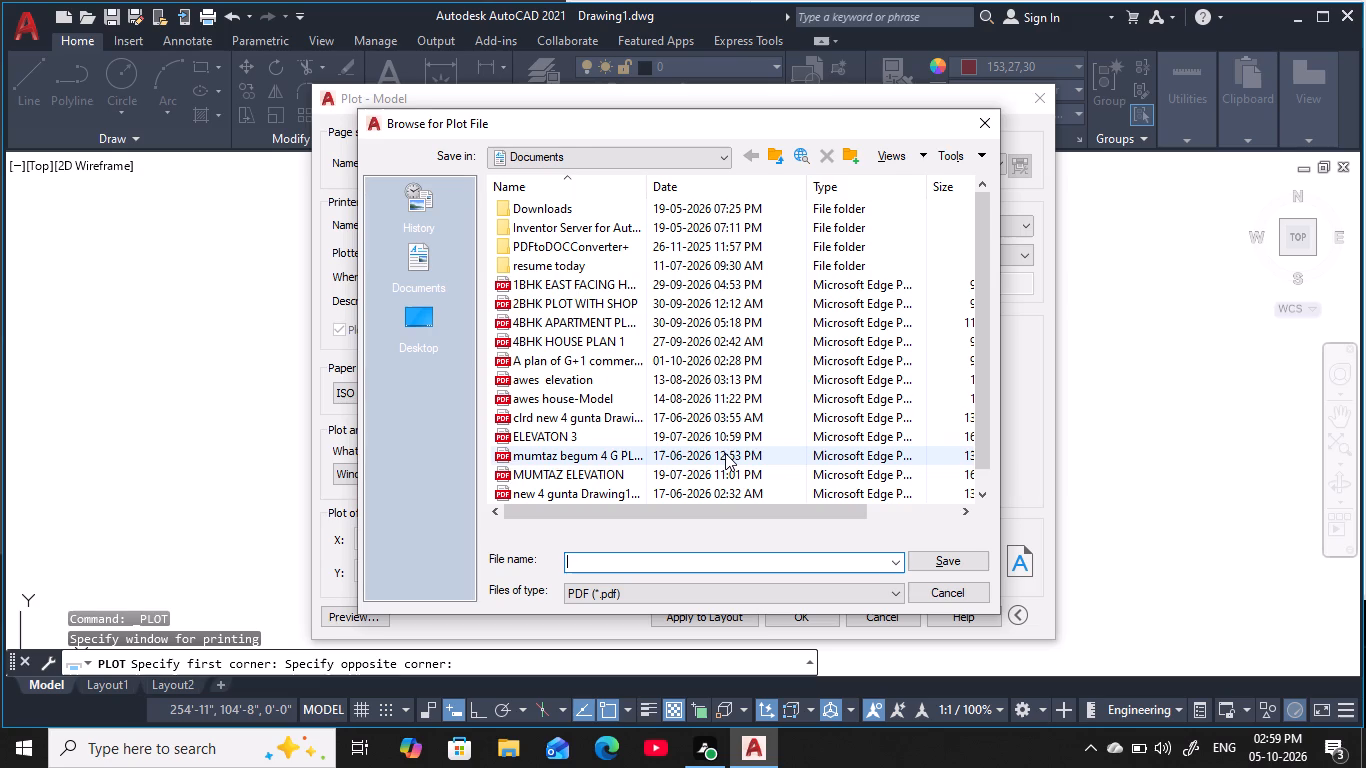
{"action": "key", "text": "4"}
{"action": "key", "text": "0"}
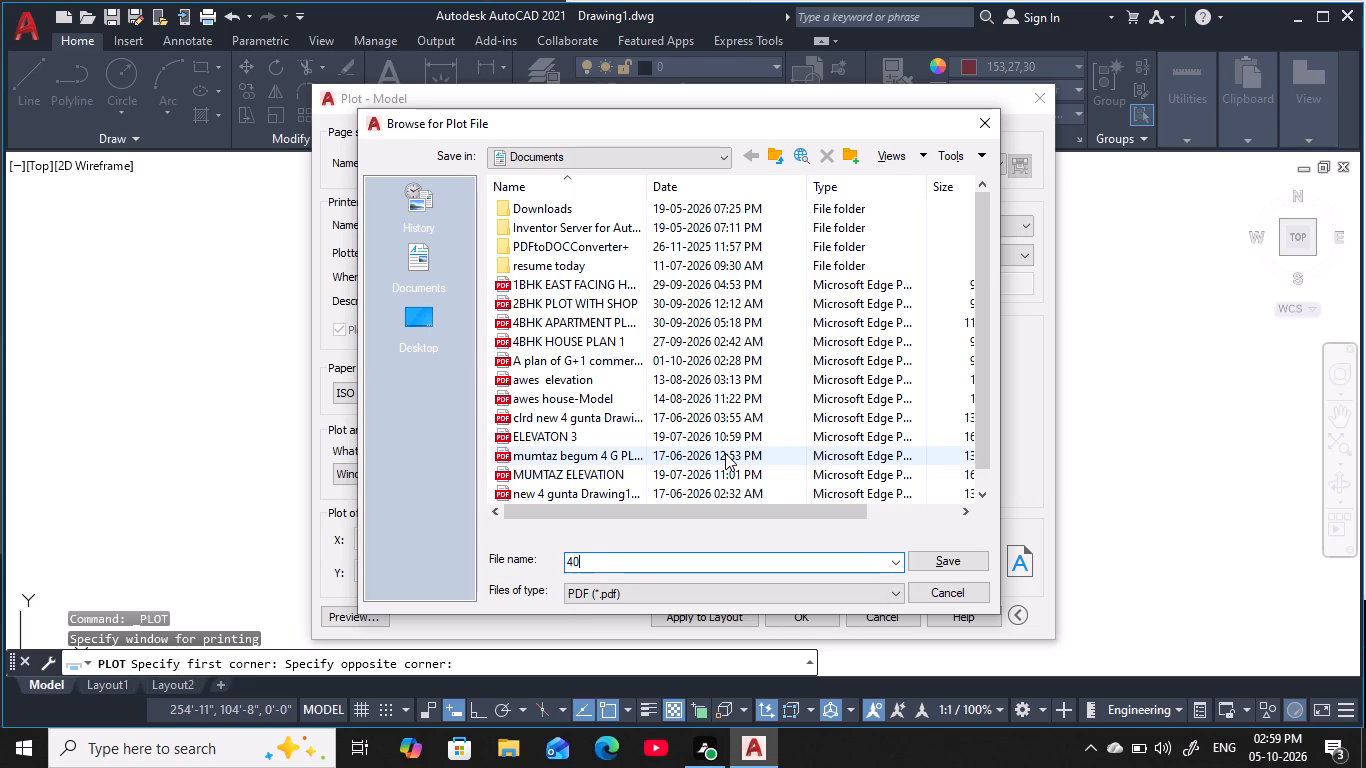
{"action": "key", "text": "apostrophe"}
{"action": "key", "text": "space"}
{"action": "type", "text": "xx"}
{"action": "key", "text": "BackSpace"}
{"action": "key", "text": "space"}
{"action": "type", "text": "60"}
{"action": "type", "text": "''"}
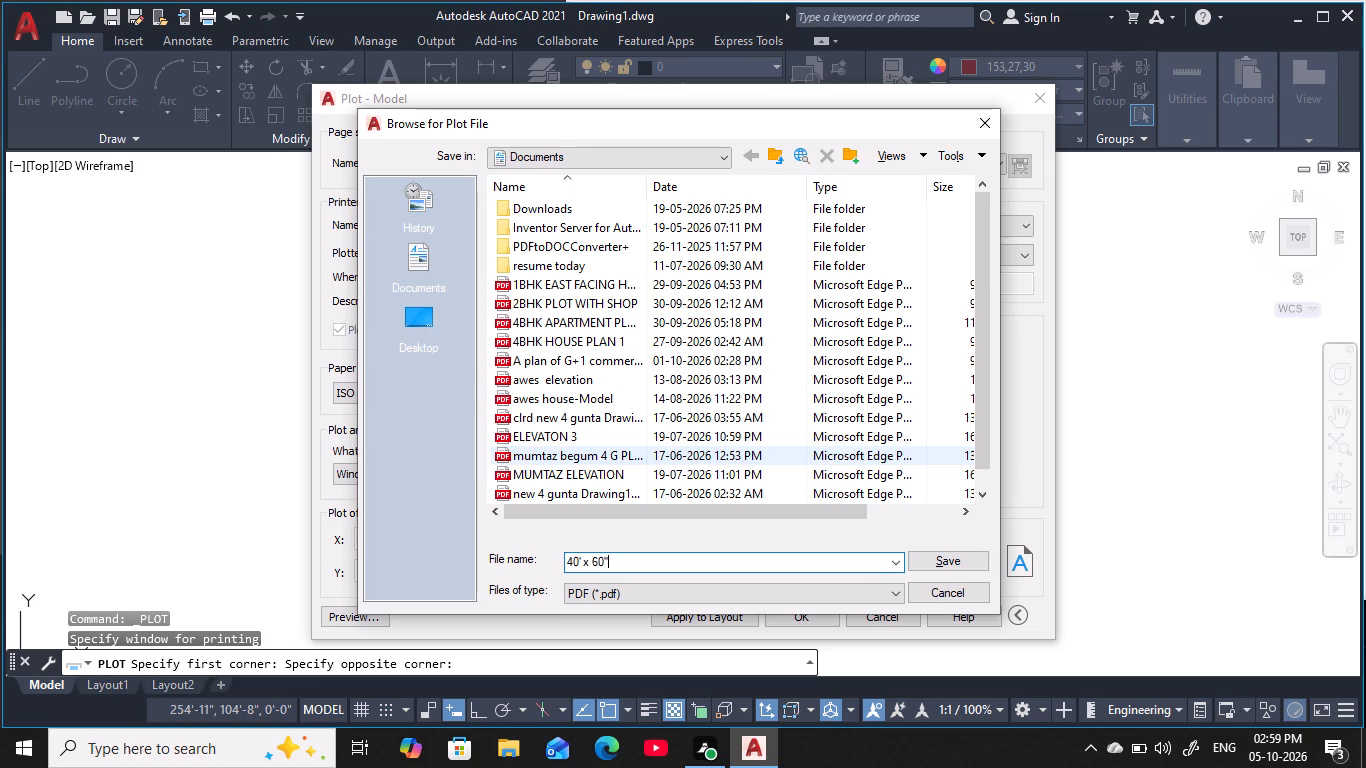
{"action": "key", "text": "space"}
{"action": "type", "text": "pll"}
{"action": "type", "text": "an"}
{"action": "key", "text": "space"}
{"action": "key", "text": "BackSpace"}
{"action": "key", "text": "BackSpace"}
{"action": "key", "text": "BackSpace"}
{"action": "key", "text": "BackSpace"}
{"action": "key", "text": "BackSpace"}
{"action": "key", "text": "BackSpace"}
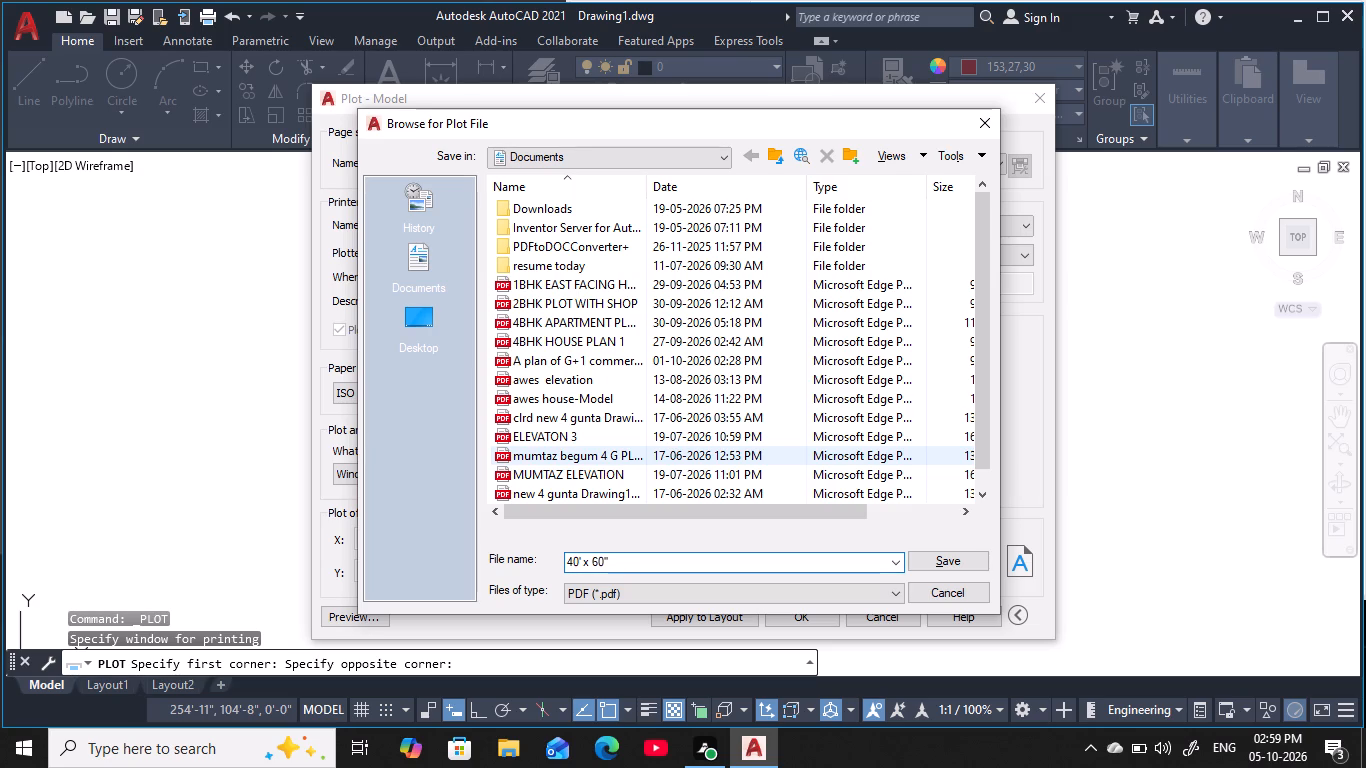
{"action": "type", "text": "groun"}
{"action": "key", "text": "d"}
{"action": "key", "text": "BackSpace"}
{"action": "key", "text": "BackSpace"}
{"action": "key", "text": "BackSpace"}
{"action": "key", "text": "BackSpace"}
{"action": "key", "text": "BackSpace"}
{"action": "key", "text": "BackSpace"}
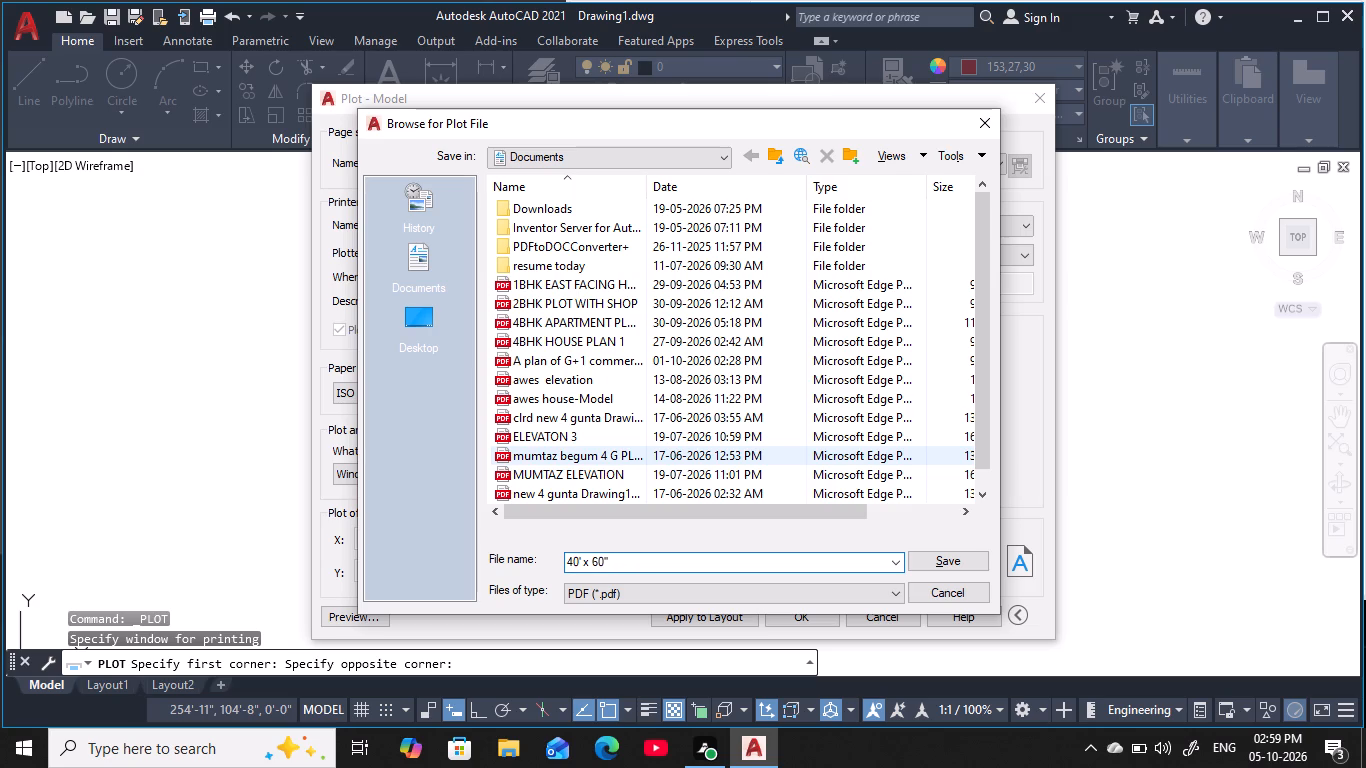
Complete the PDF file name as 40' x 60'' ground accomodation floor plan and plot the sheet to the Documents folder.
{"action": "type", "text": "acoomnm"}
{"action": "key", "text": "BackSpace"}
{"action": "key", "text": "BackSpace"}
{"action": "key", "text": "BackSpace"}
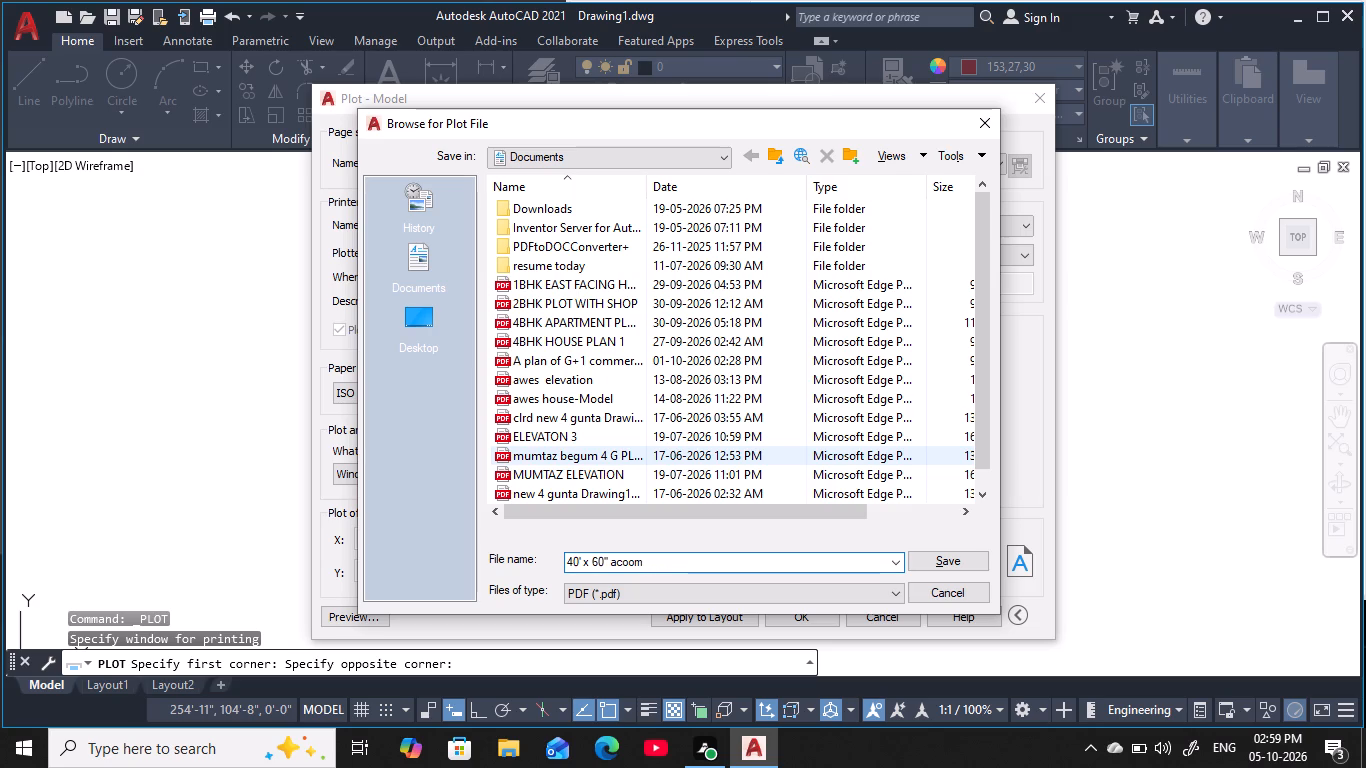
{"action": "key", "text": "BackSpace"}
{"action": "key", "text": "BackSpace"}
{"action": "key", "text": "BackSpace"}
{"action": "key", "text": "BackSpace"}
{"action": "type", "text": "groundv"}
{"action": "key", "text": "space"}
{"action": "key", "text": "BackSpace"}
{"action": "key", "text": "BackSpace"}
{"action": "key", "text": "space"}
{"action": "type", "text": "accomomm"}
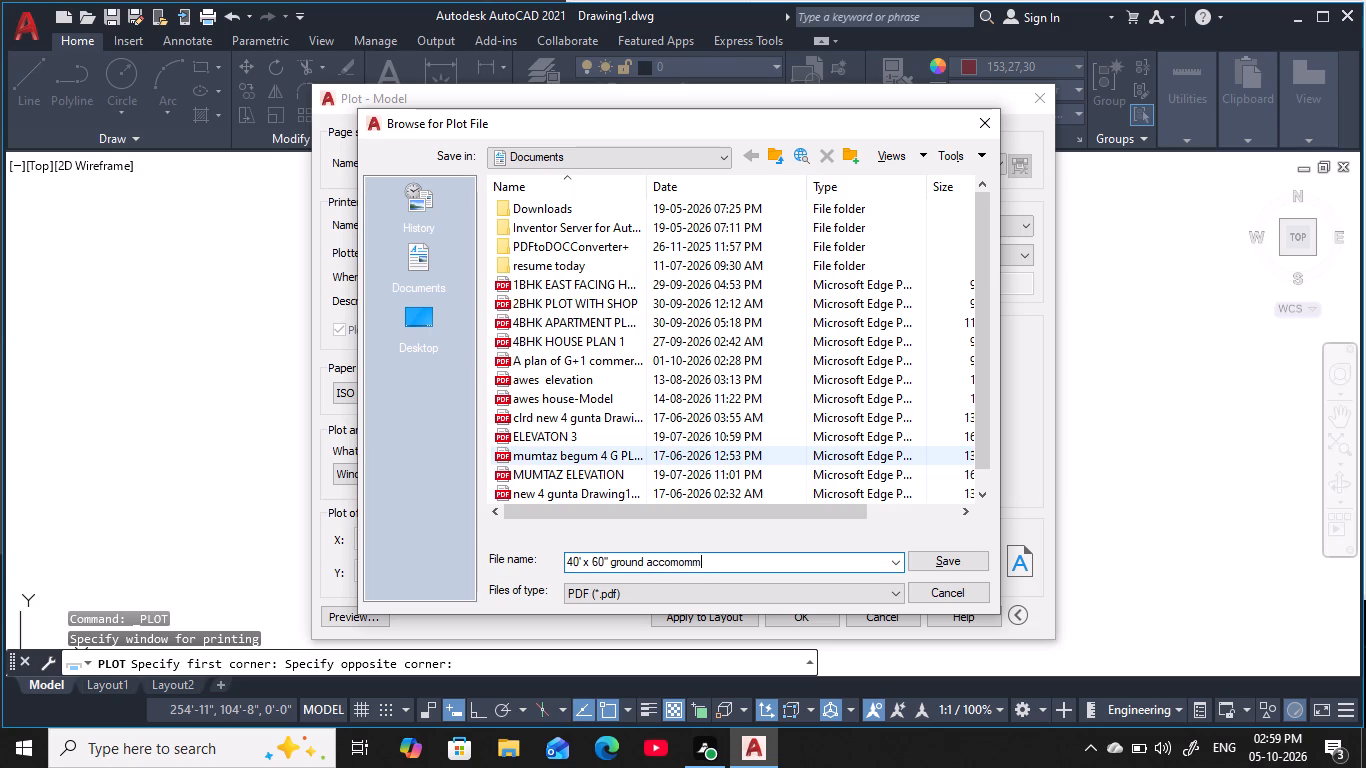
{"action": "type", "text": "dation"}
{"action": "key", "text": "space"}
{"action": "key", "text": "Left"}
{"action": "key", "text": "Left"}
{"action": "key", "text": "Left"}
{"action": "key", "text": "Left"}
{"action": "key", "text": "Left"}
{"action": "key", "text": "Left"}
{"action": "key", "text": "Left"}
{"action": "key", "text": "BackSpace"}
{"action": "key", "text": "Right"}
{"action": "key", "text": "Right"}
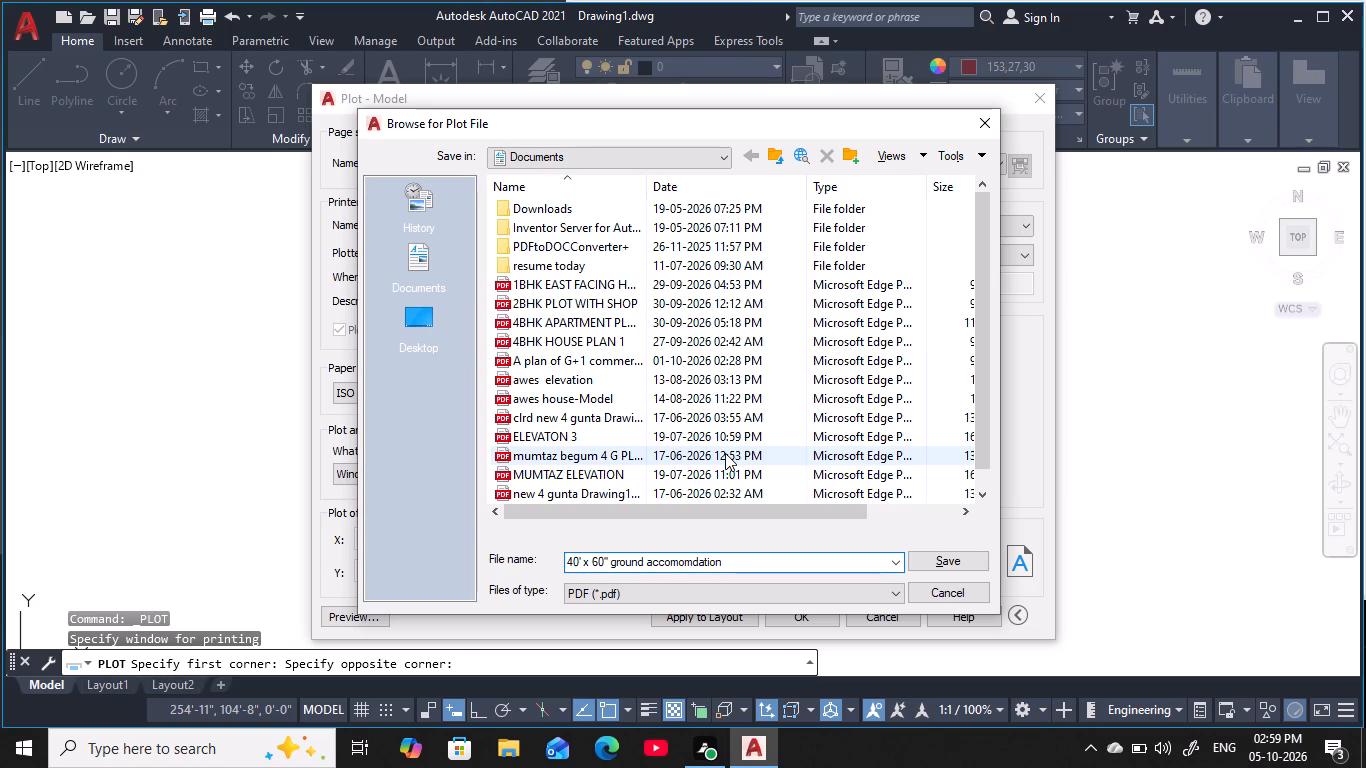
{"action": "key", "text": "Left"}
{"action": "key", "text": "Left"}
{"action": "key", "text": "Left"}
{"action": "key", "text": "Left"}
{"action": "key", "text": "Right"}
{"action": "key", "text": "Right"}
{"action": "key", "text": "BackSpace"}
{"action": "key", "text": "Right"}
{"action": "key", "text": "Right"}
{"action": "key", "text": "Right"}
{"action": "key", "text": "Right"}
{"action": "key", "text": "Right"}
{"action": "key", "text": "Right"}
{"action": "key", "text": "space"}
{"action": "type", "text": "floor plan"}
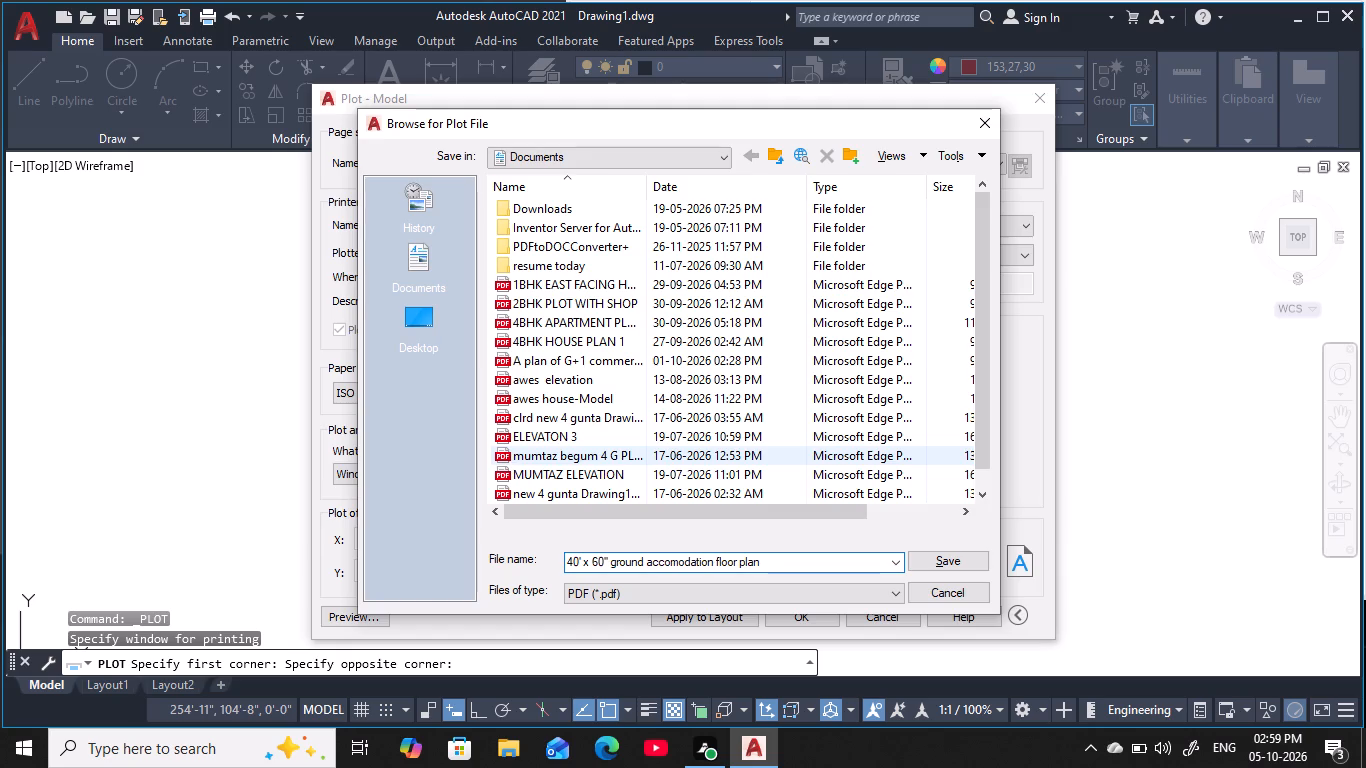
{"action": "key", "text": "Return"}
{"action": "right_click", "coordinate": [725, 454]}
{"action": "right_click_drag", "start_coordinate": [725, 454], "coordinate": [713, 470]}
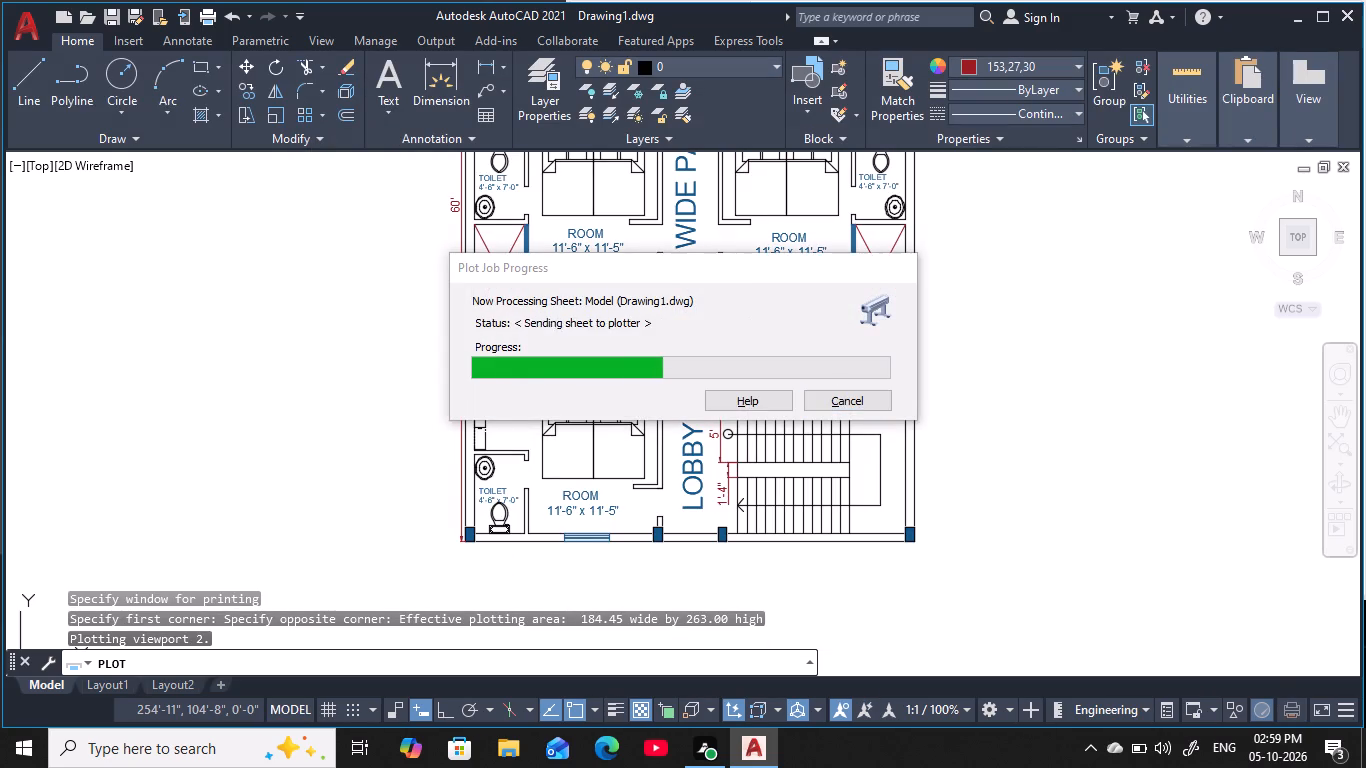
{"action": "key", "text": "Escape"}
{"action": "key", "text": "Escape"}
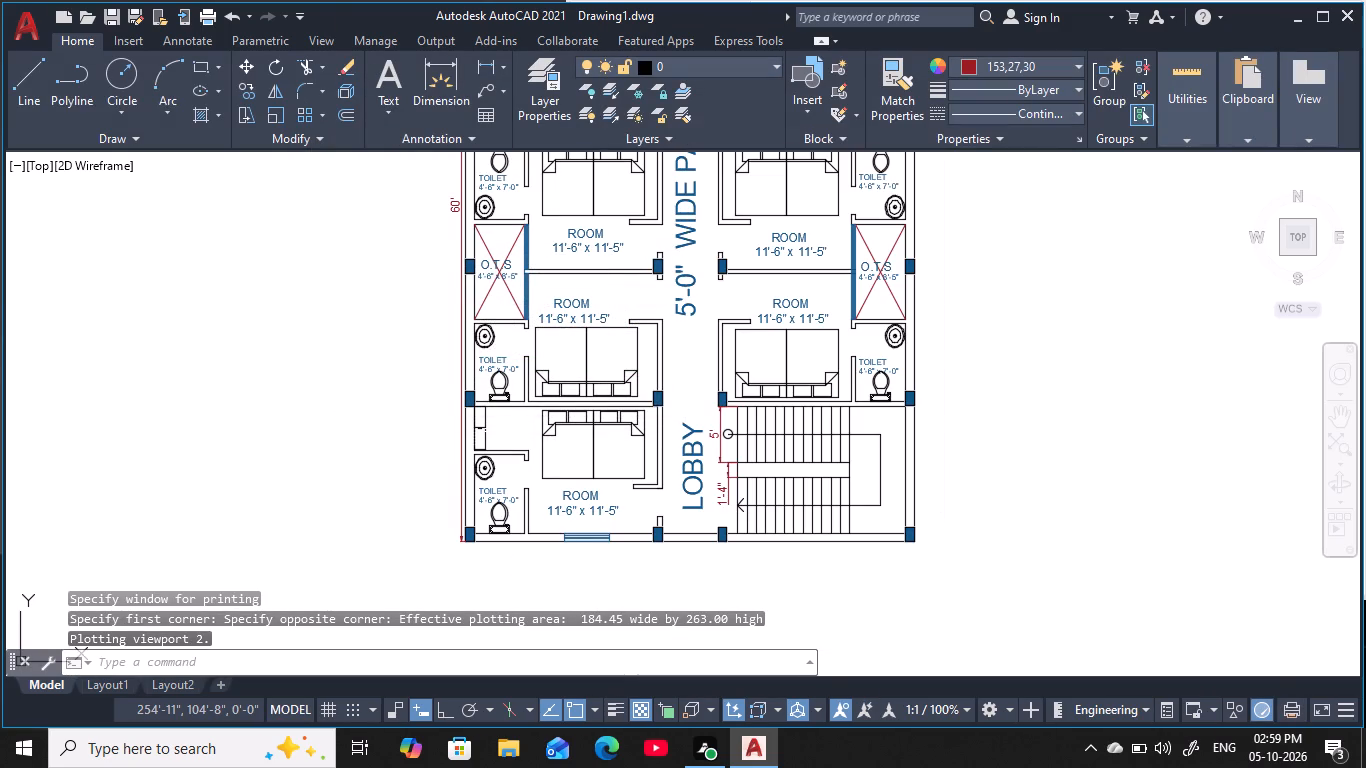
{"action": "key", "text": "Escape"}
{"action": "key", "text": "Escape"}
{"action": "key", "text": "Escape"}
{"action": "key", "text": "Escape"}
{"action": "key", "text": "Escape"}
Save the drawing in the Documents folder as 40' x 60' ground accomodation floor plan autocad file.
{"action": "key", "text": "ctrl+s"}
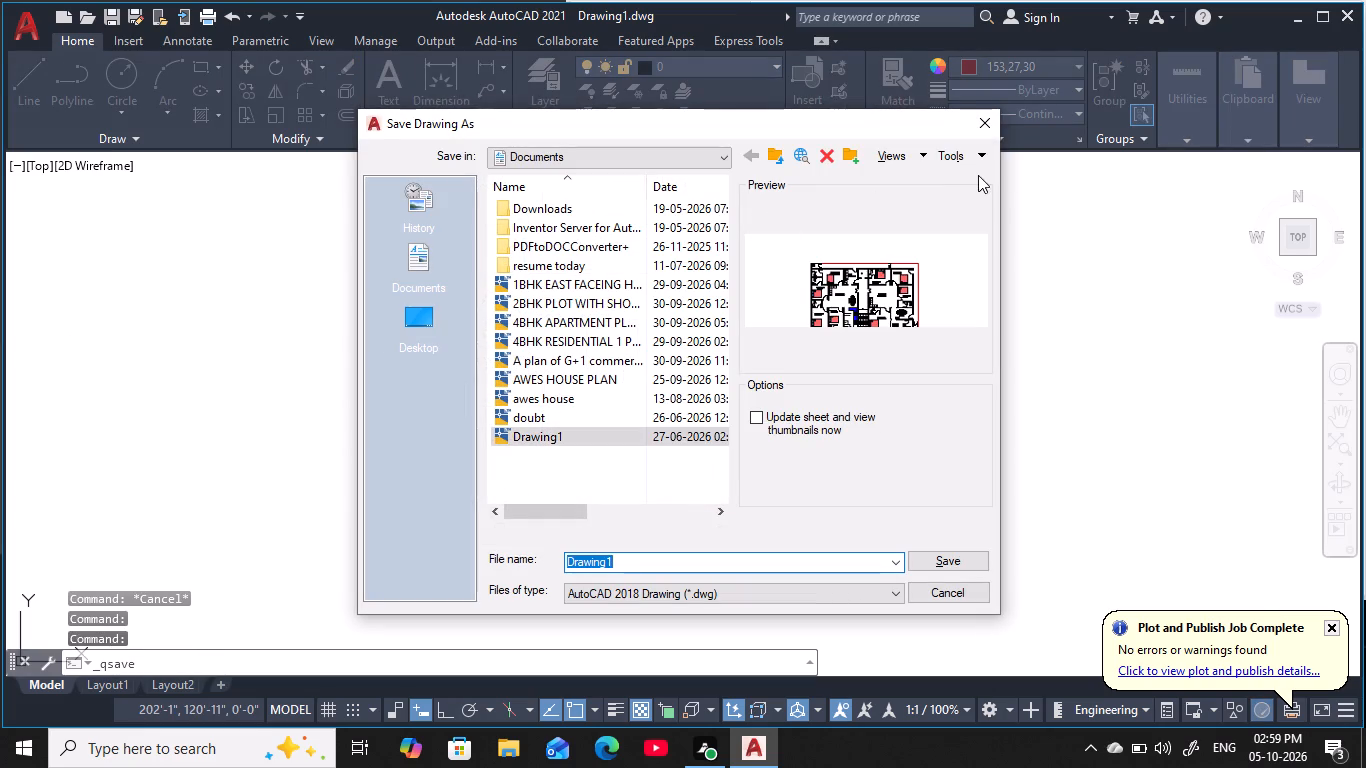
{"action": "left_click", "coordinate": [996, 129]}
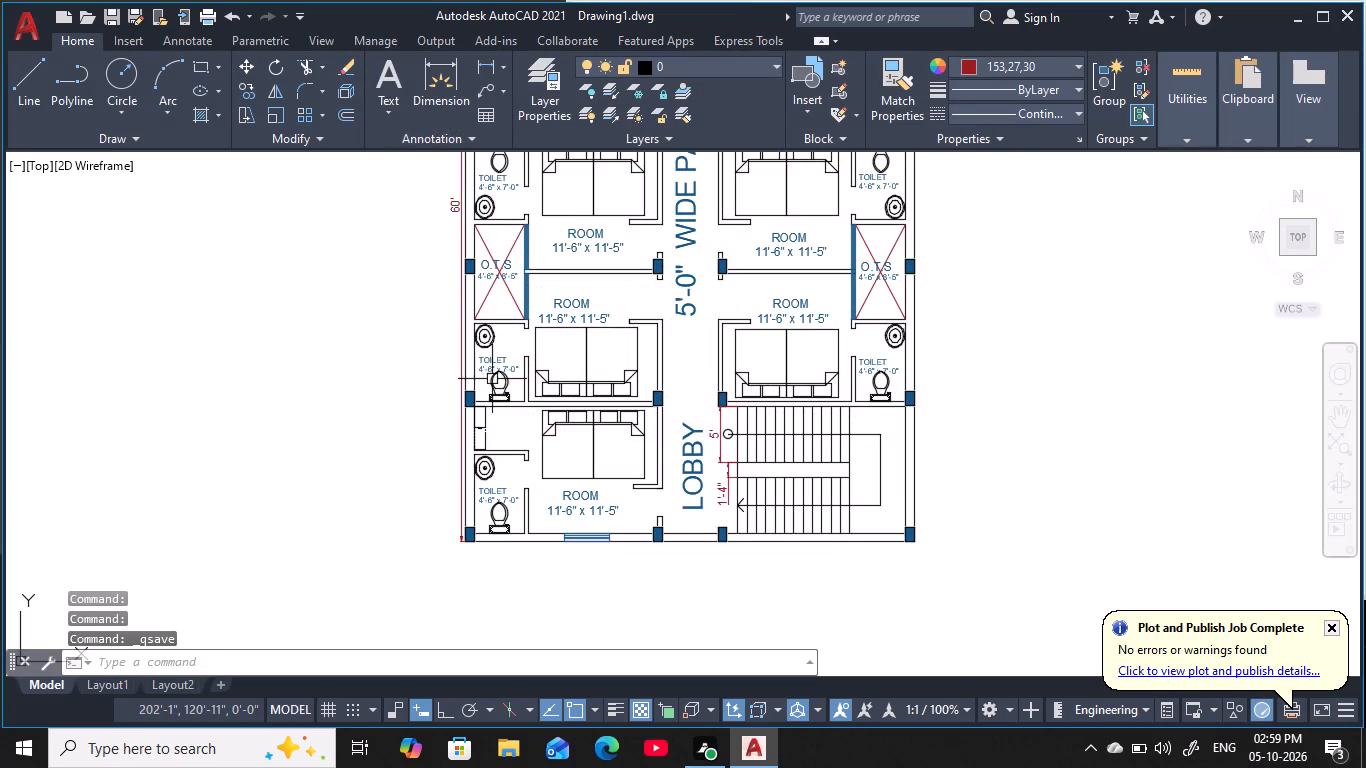
{"action": "key", "text": "ctrl+s"}
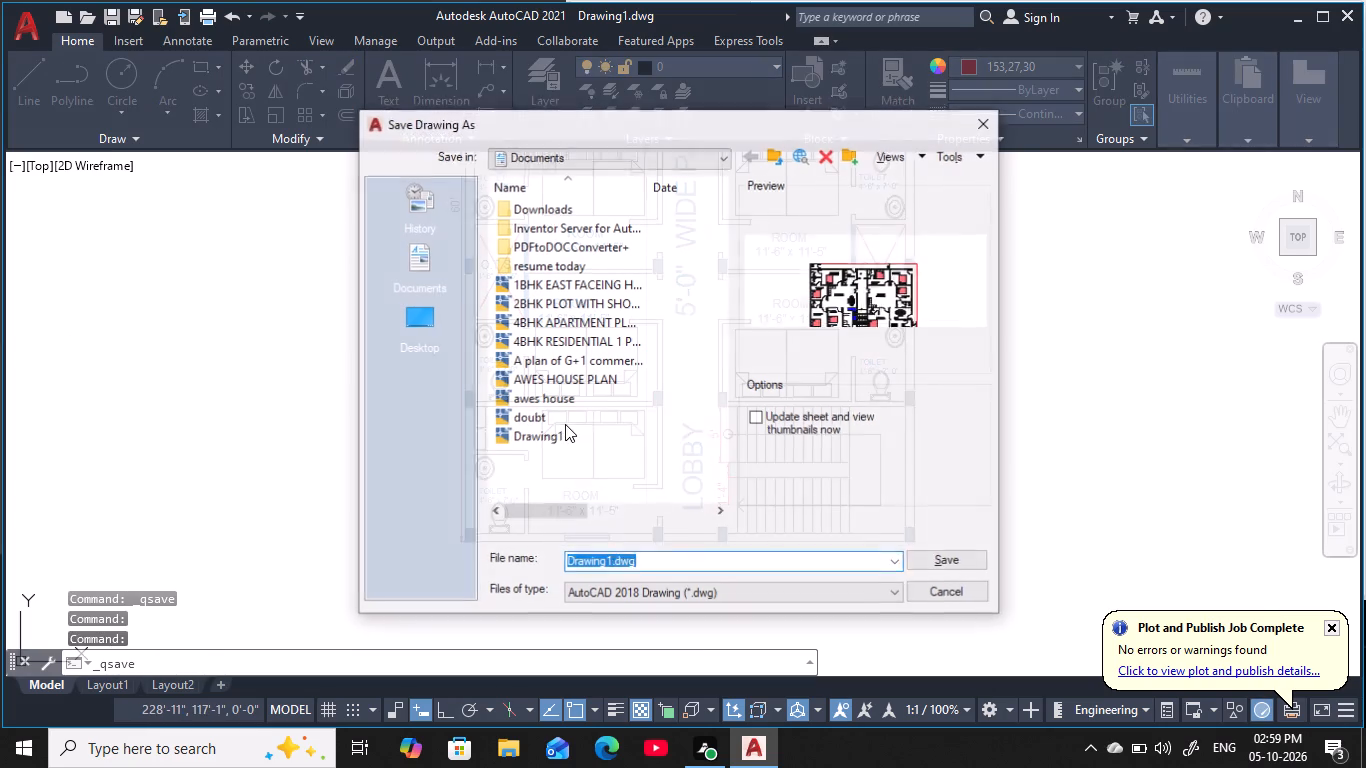
{"action": "left_click", "coordinate": [614, 560]}
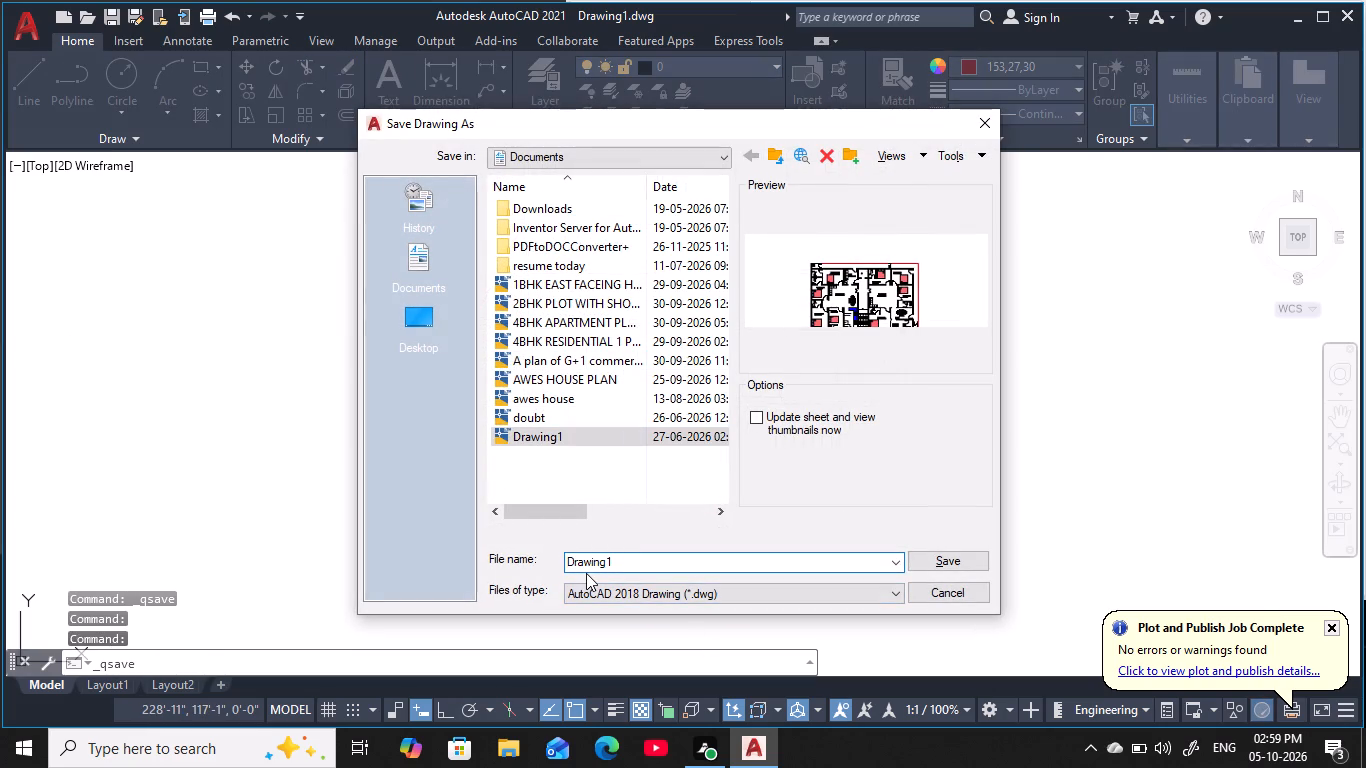
{"action": "key", "text": "BackSpace"}
{"action": "key", "text": "BackSpace"}
{"action": "key", "text": "BackSpace"}
{"action": "key", "text": "BackSpace"}
{"action": "key", "text": "BackSpace"}
{"action": "key", "text": "BackSpace"}
{"action": "key", "text": "BackSpace"}
{"action": "key", "text": "BackSpace"}
{"action": "key", "text": "BackSpace"}
{"action": "key", "text": "BackSpace"}
{"action": "key", "text": "BackSpace"}
{"action": "key", "text": "BackSpace"}
{"action": "key", "text": "BackSpace"}
{"action": "key", "text": "BackSpace"}
{"action": "key", "text": "BackSpace"}
{"action": "key", "text": "BackSpace"}
{"action": "key", "text": "BackSpace"}
{"action": "key", "text": "BackSpace"}
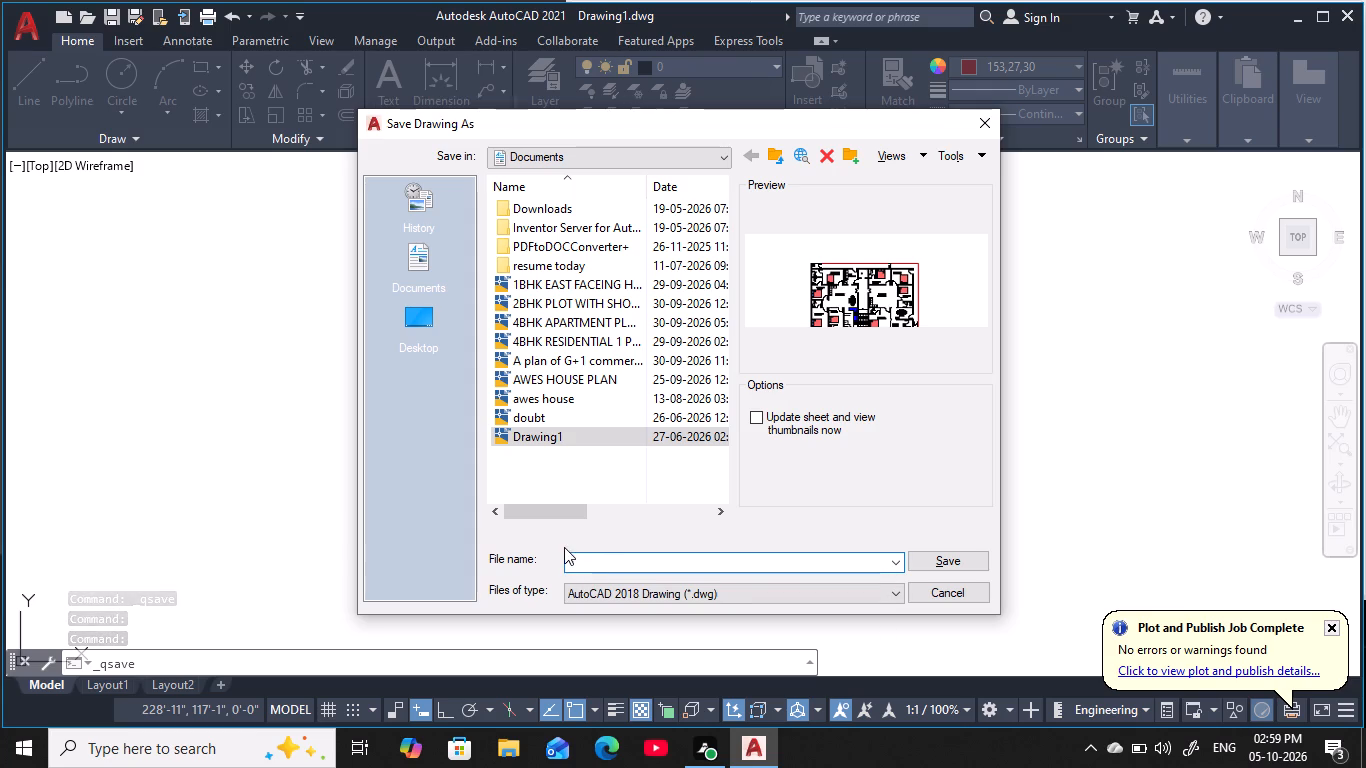
{"action": "key", "text": "4"}
{"action": "type", "text": "0'"}
{"action": "key", "text": "space"}
{"action": "type", "text": "xx"}
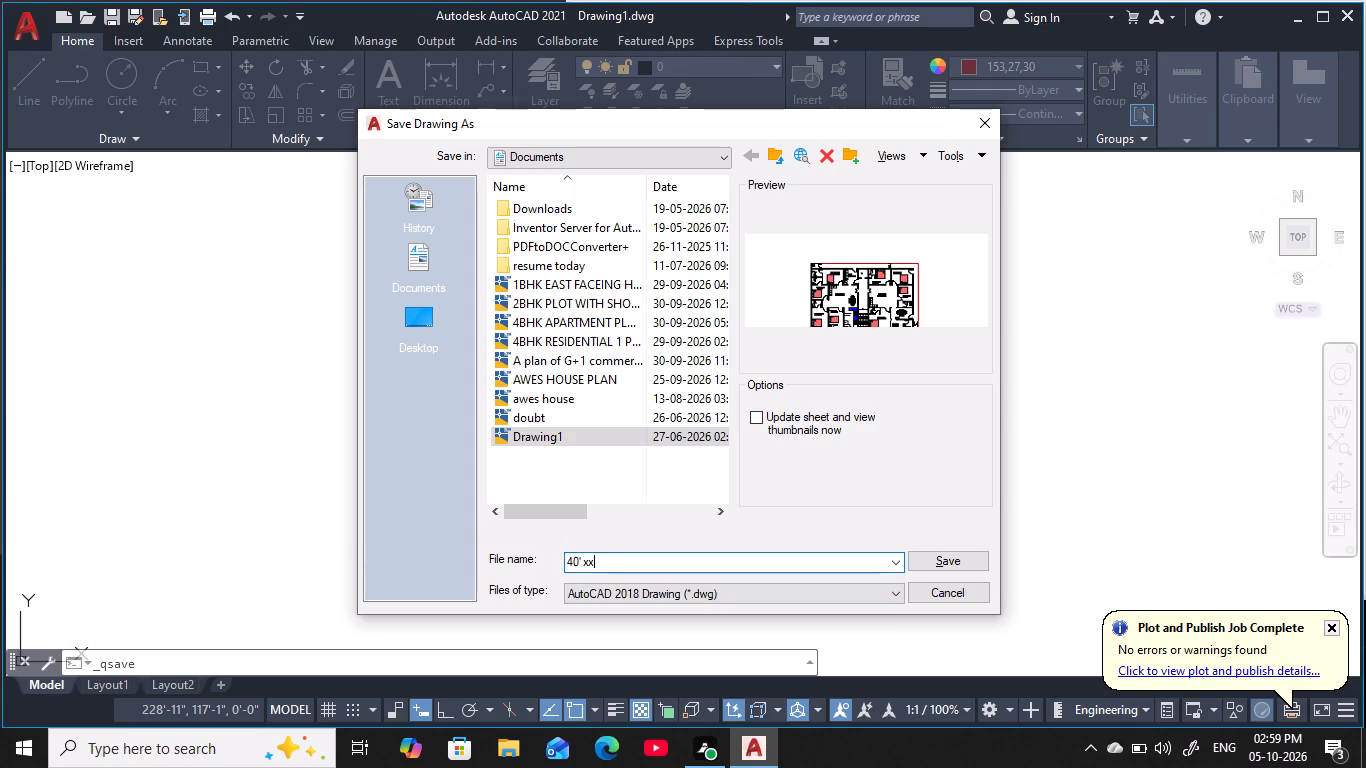
{"action": "key", "text": "BackSpace"}
{"action": "key", "text": "space"}
{"action": "type", "text": "60"}
{"action": "key", "text": "apostrophe"}
{"action": "key", "text": "space"}
{"action": "type", "text": "gro"}
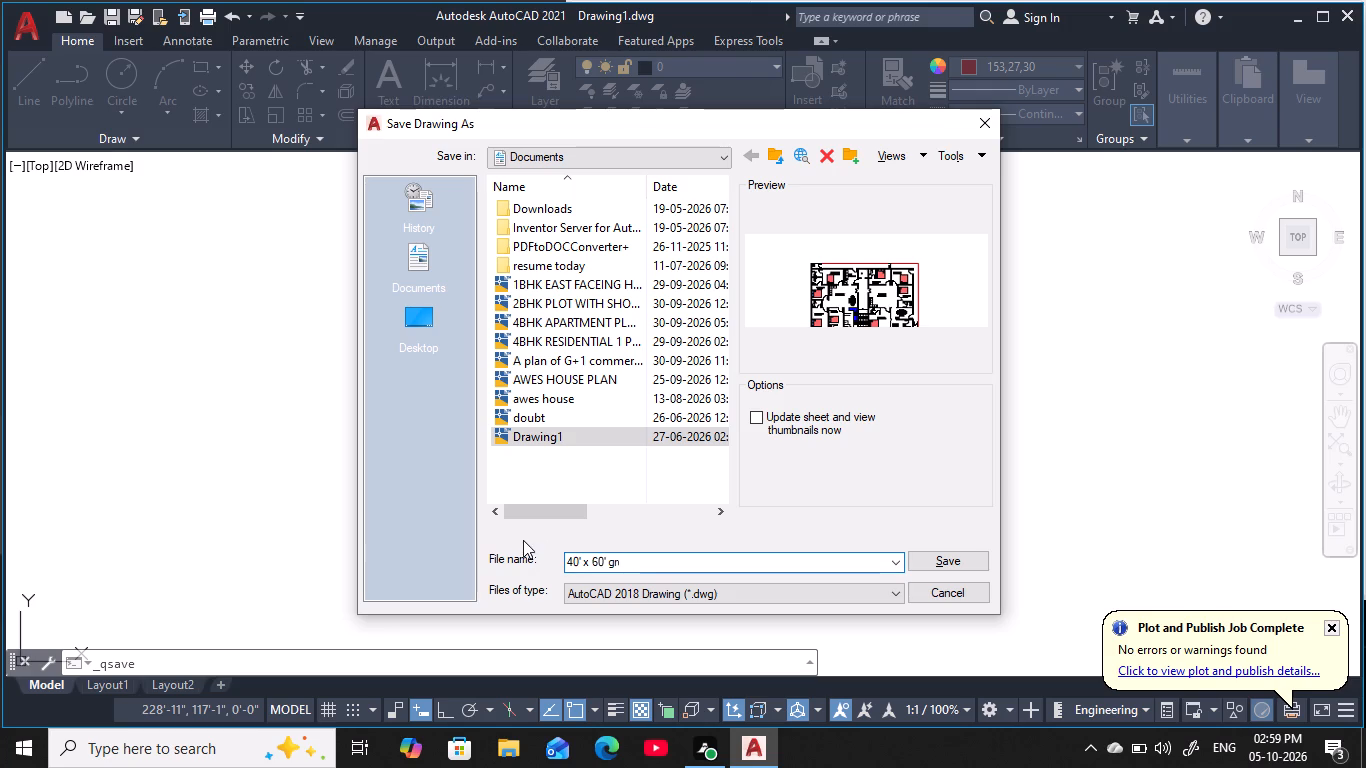
{"action": "key", "text": "u"}
{"action": "key", "text": "n"}
{"action": "type", "text": "f"}
{"action": "key", "text": "space"}
{"action": "key", "text": "BackSpace"}
{"action": "key", "text": "BackSpace"}
{"action": "key", "text": "d"}
{"action": "key", "text": "space"}
{"action": "key", "text": "a"}
{"action": "key", "text": "c"}
{"action": "type", "text": "co"}
{"action": "type", "text": "mod"}
{"action": "type", "text": "ati"}
{"action": "key", "text": "o"}
{"action": "type", "text": "n fl"}
{"action": "type", "text": "oor"}
{"action": "key", "text": "space"}
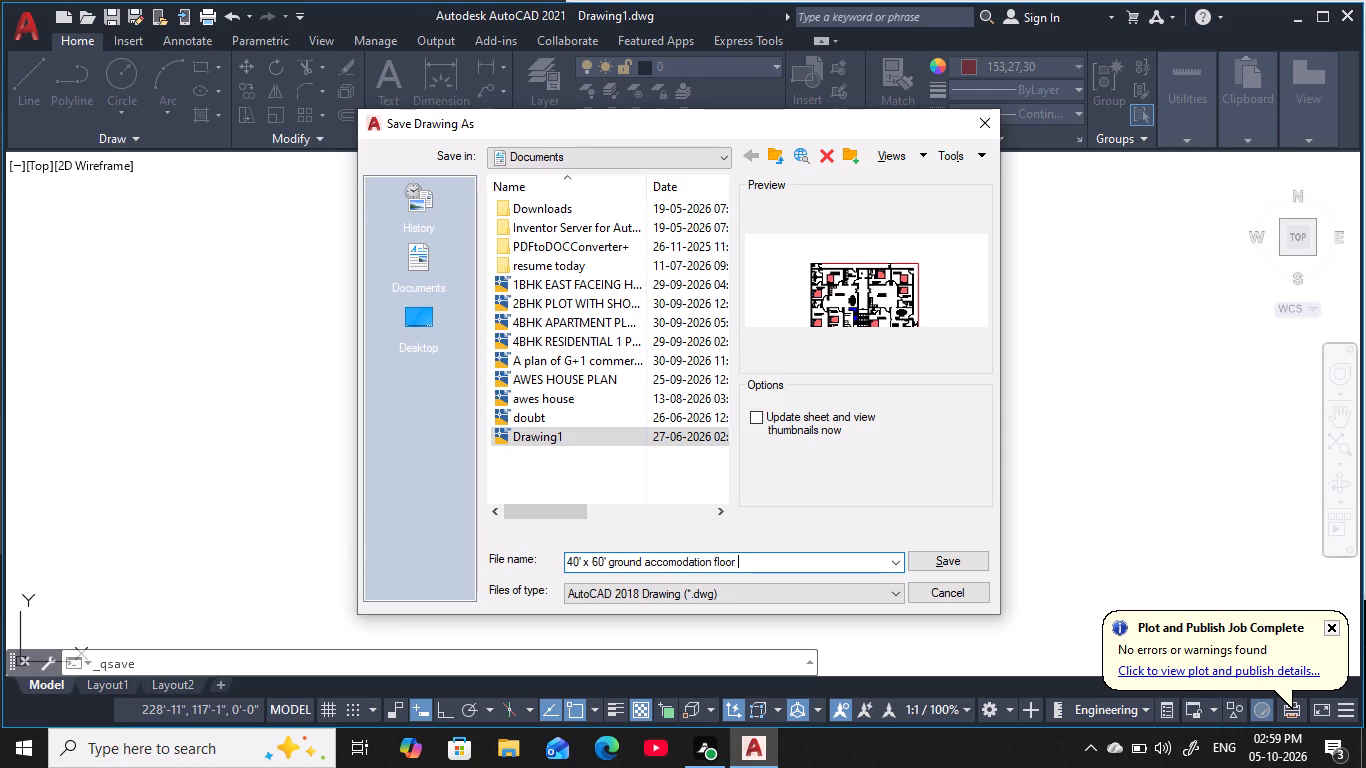
{"action": "key", "text": "p"}
{"action": "key", "text": "l"}
{"action": "key", "text": "a"}
{"action": "key", "text": "n"}
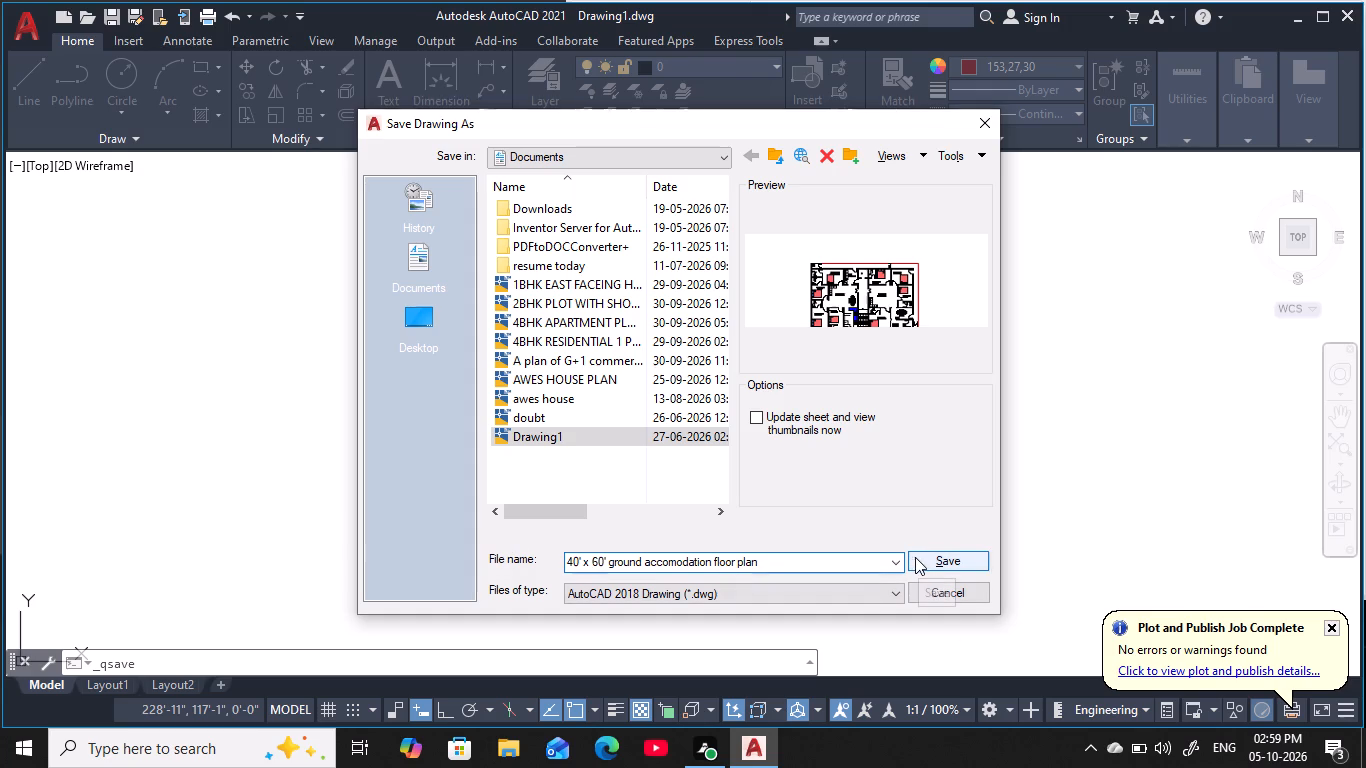
{"action": "key", "text": "space"}
{"action": "key", "text": "BackSpace"}
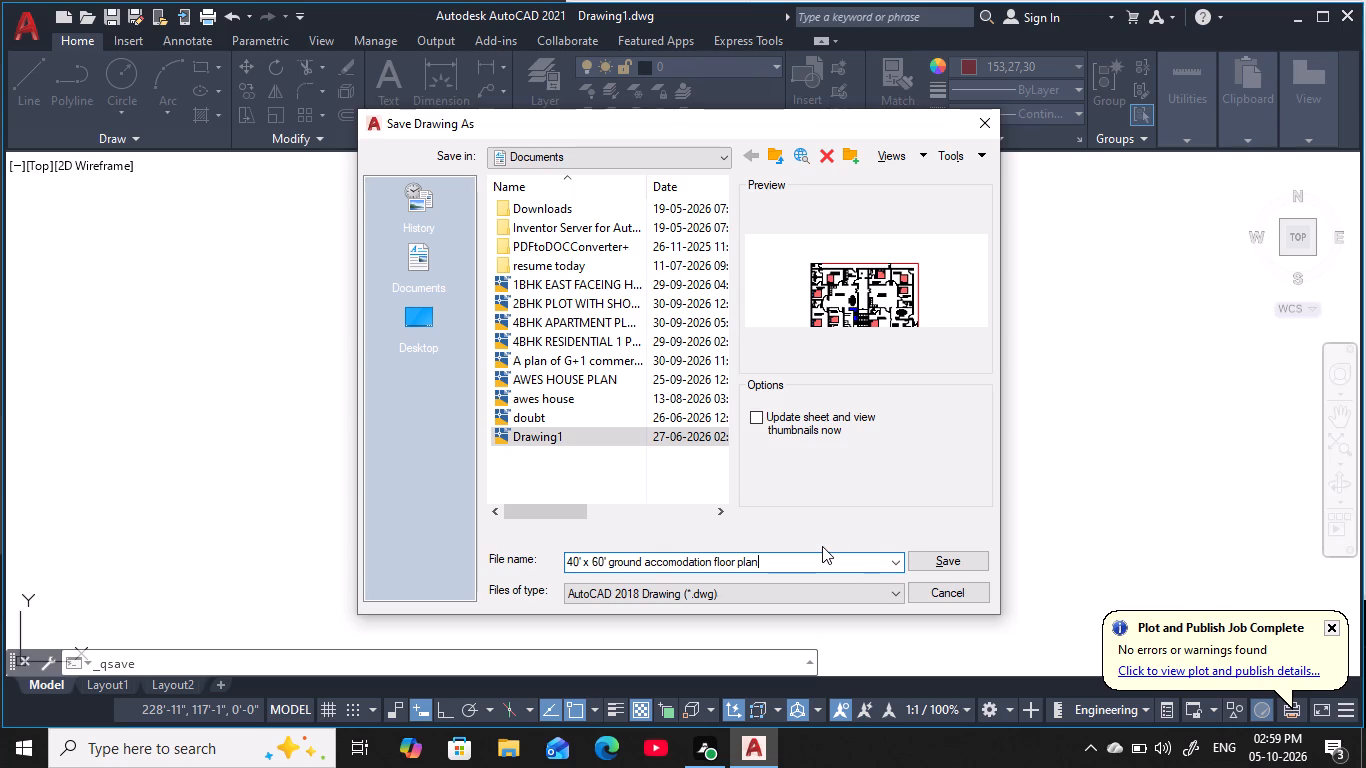
{"action": "key", "text": "s"}
{"action": "key", "text": "BackSpace"}
{"action": "key", "text": "space"}
{"action": "type", "text": "uto"}
{"action": "key", "text": "c"}
{"action": "type", "text": "ad"}
{"action": "key", "text": "space"}
{"action": "type", "text": "f"}
{"action": "key", "text": "i"}
{"action": "key", "text": "l"}
{"action": "key", "text": "e"}
{"action": "left_click", "coordinate": [760, 559]}
{"action": "key", "text": "a"}
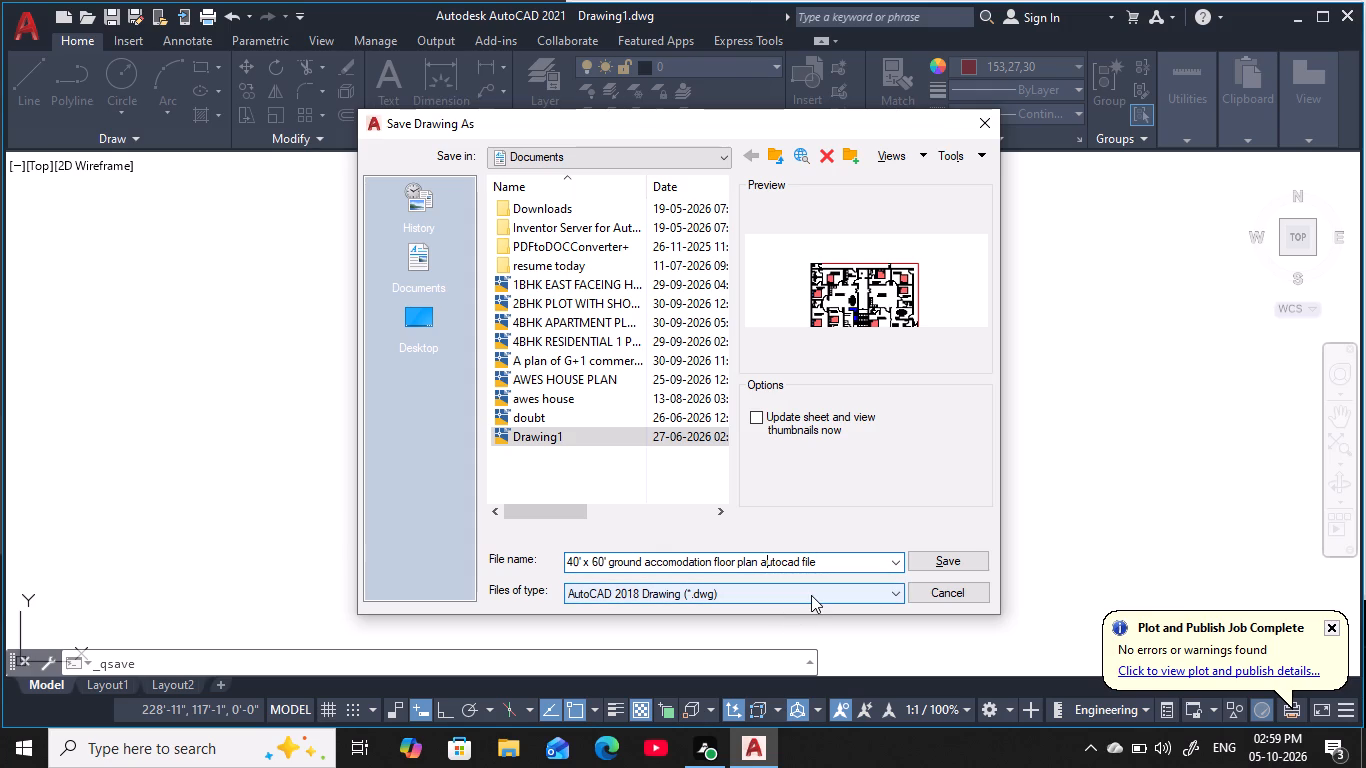
{"action": "key", "text": "Return"}
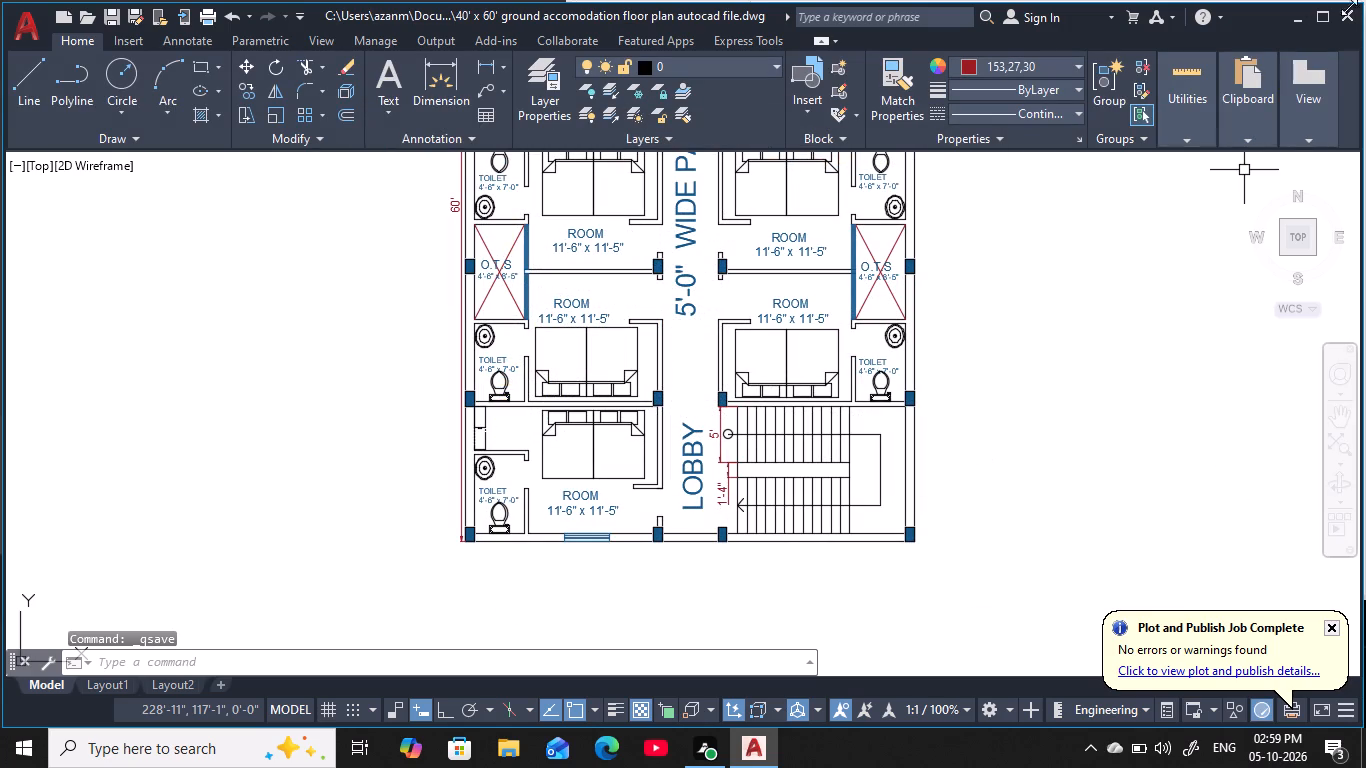
Minimise the drawing window to bring up the exported floor plan PDF in Microsoft Edge.
{"action": "left_click", "coordinate": [1305, 25]}
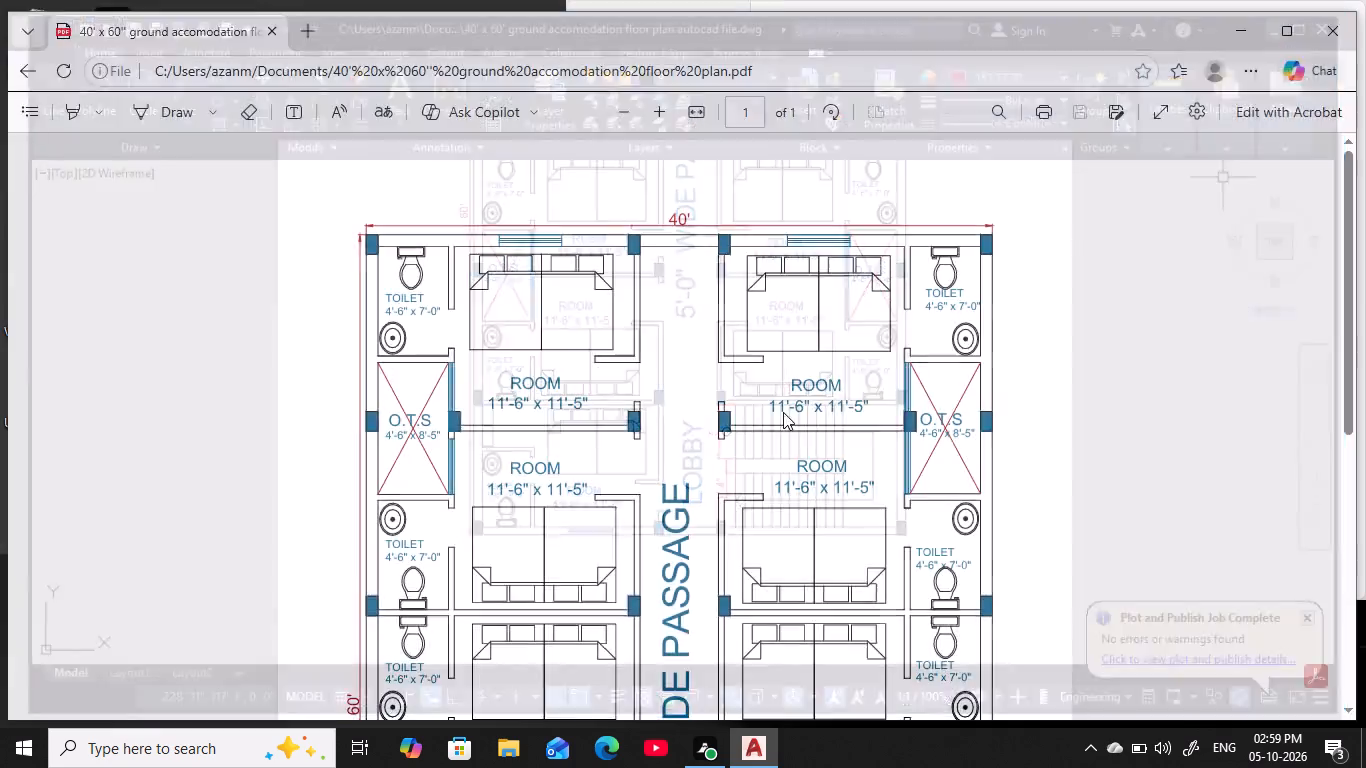